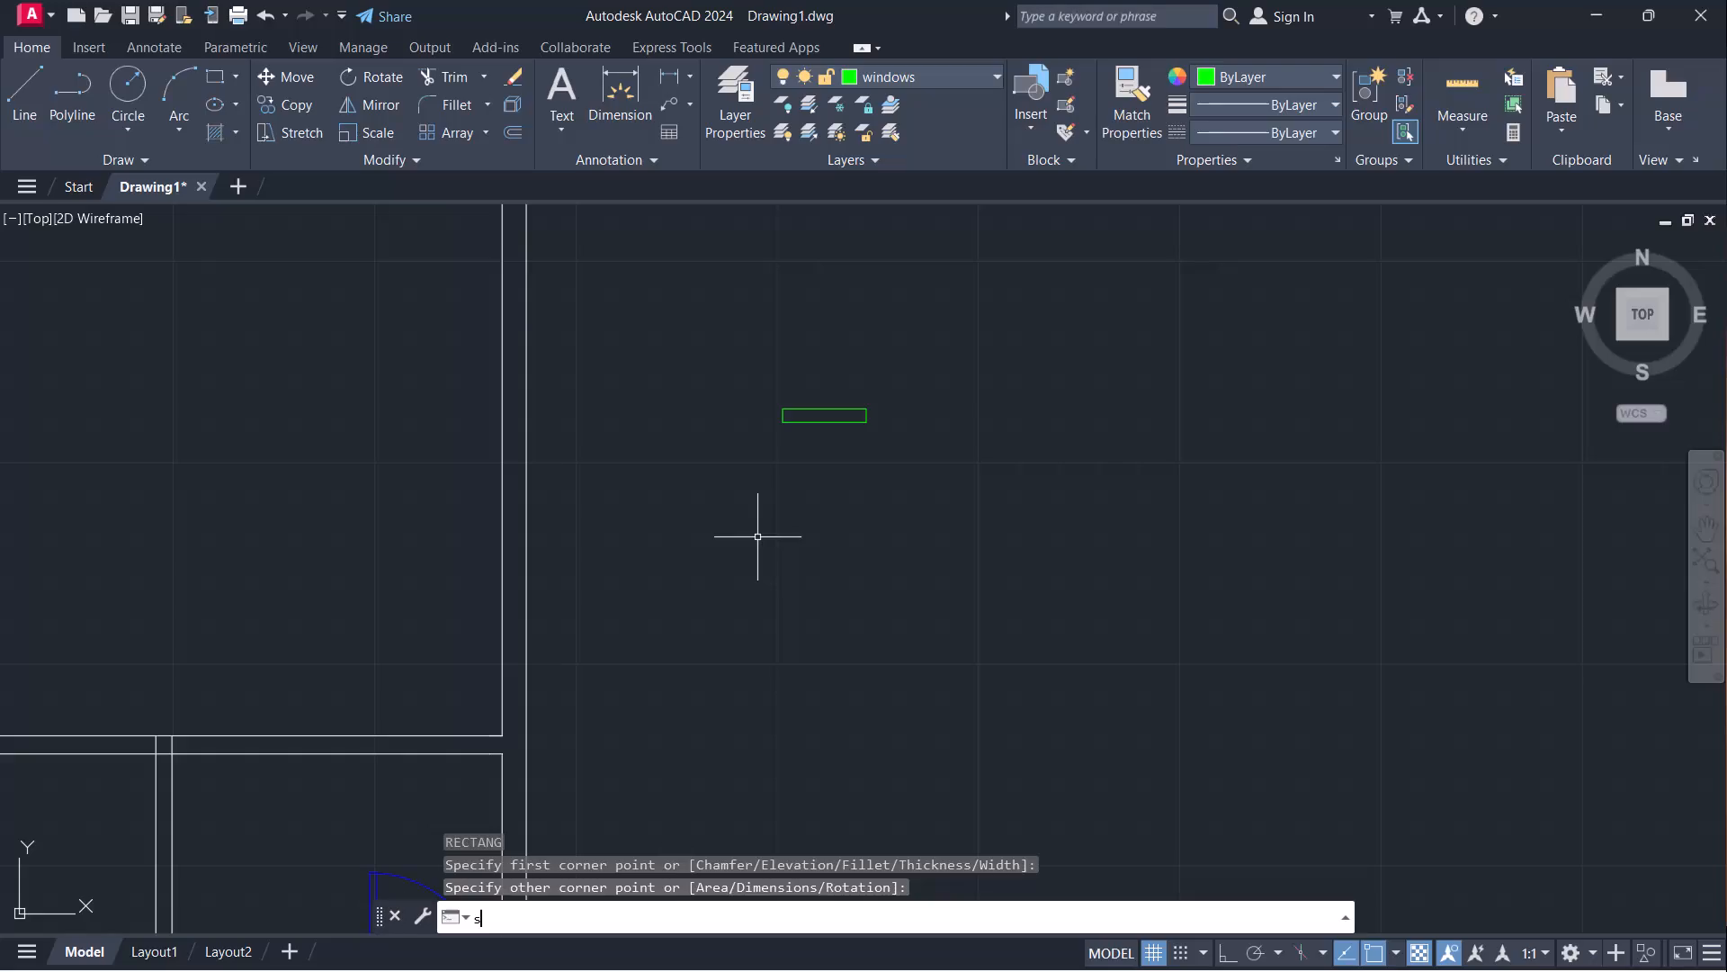
Scale the green window rectangle by reference from its upper-left corner so its short side becomes 6".
{"action": "key", "text": "Return"}
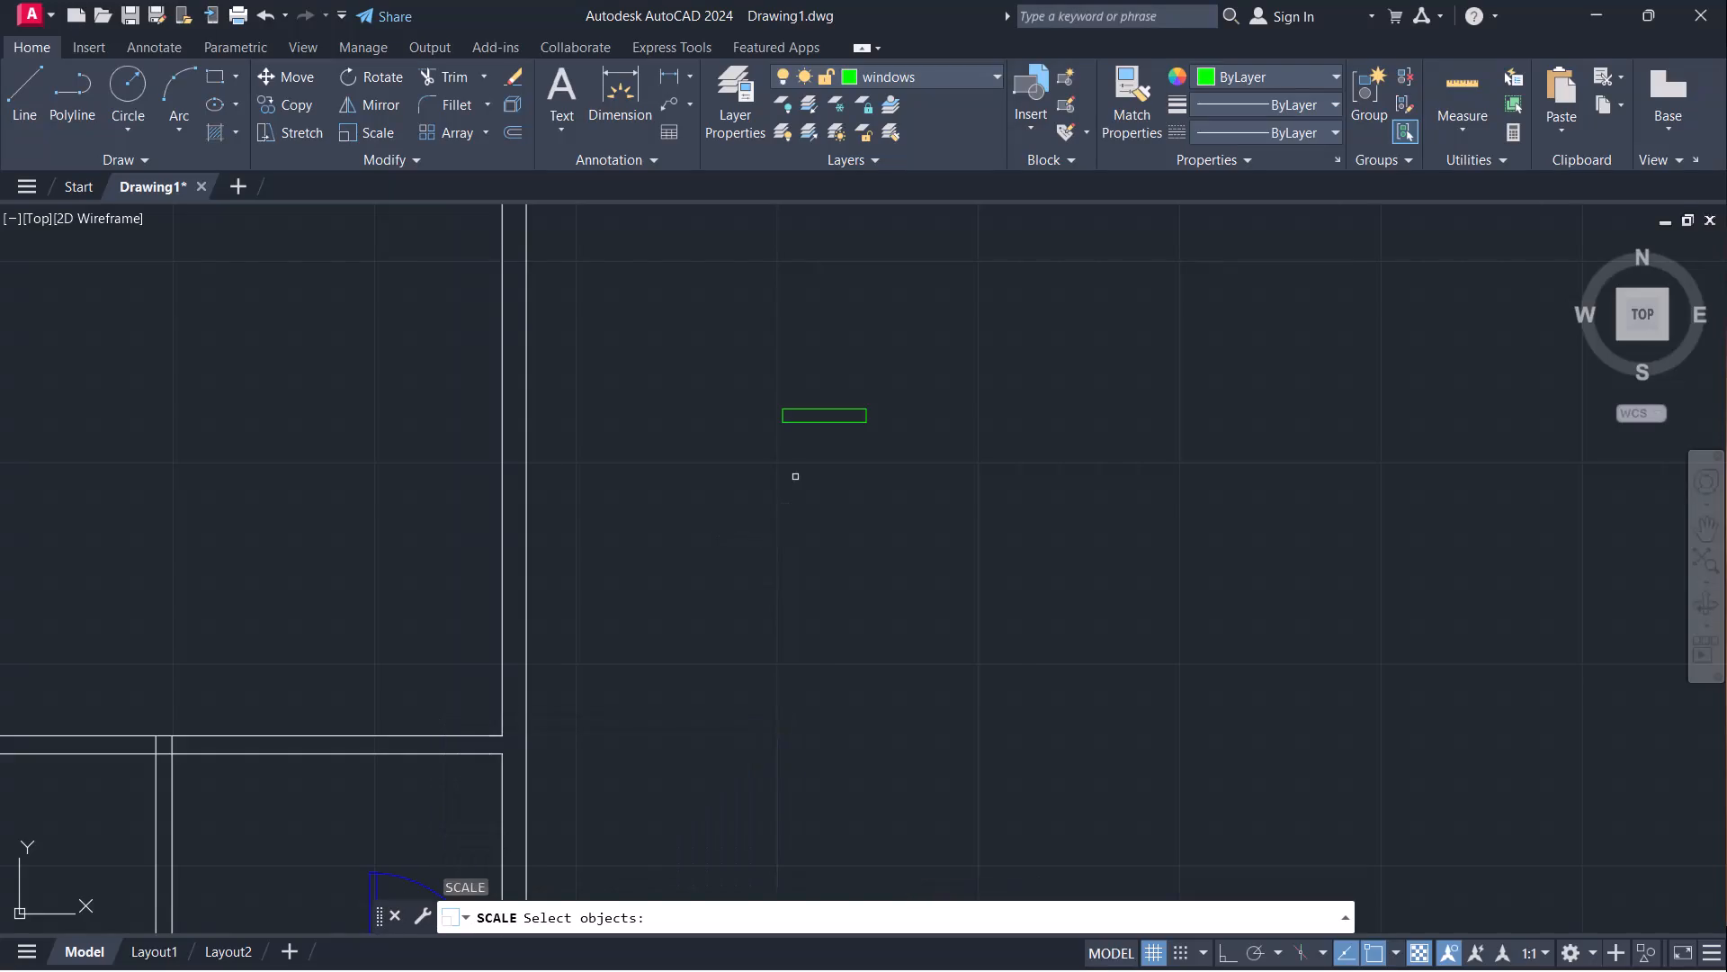
{"action": "left_click", "coordinate": [812, 424]}
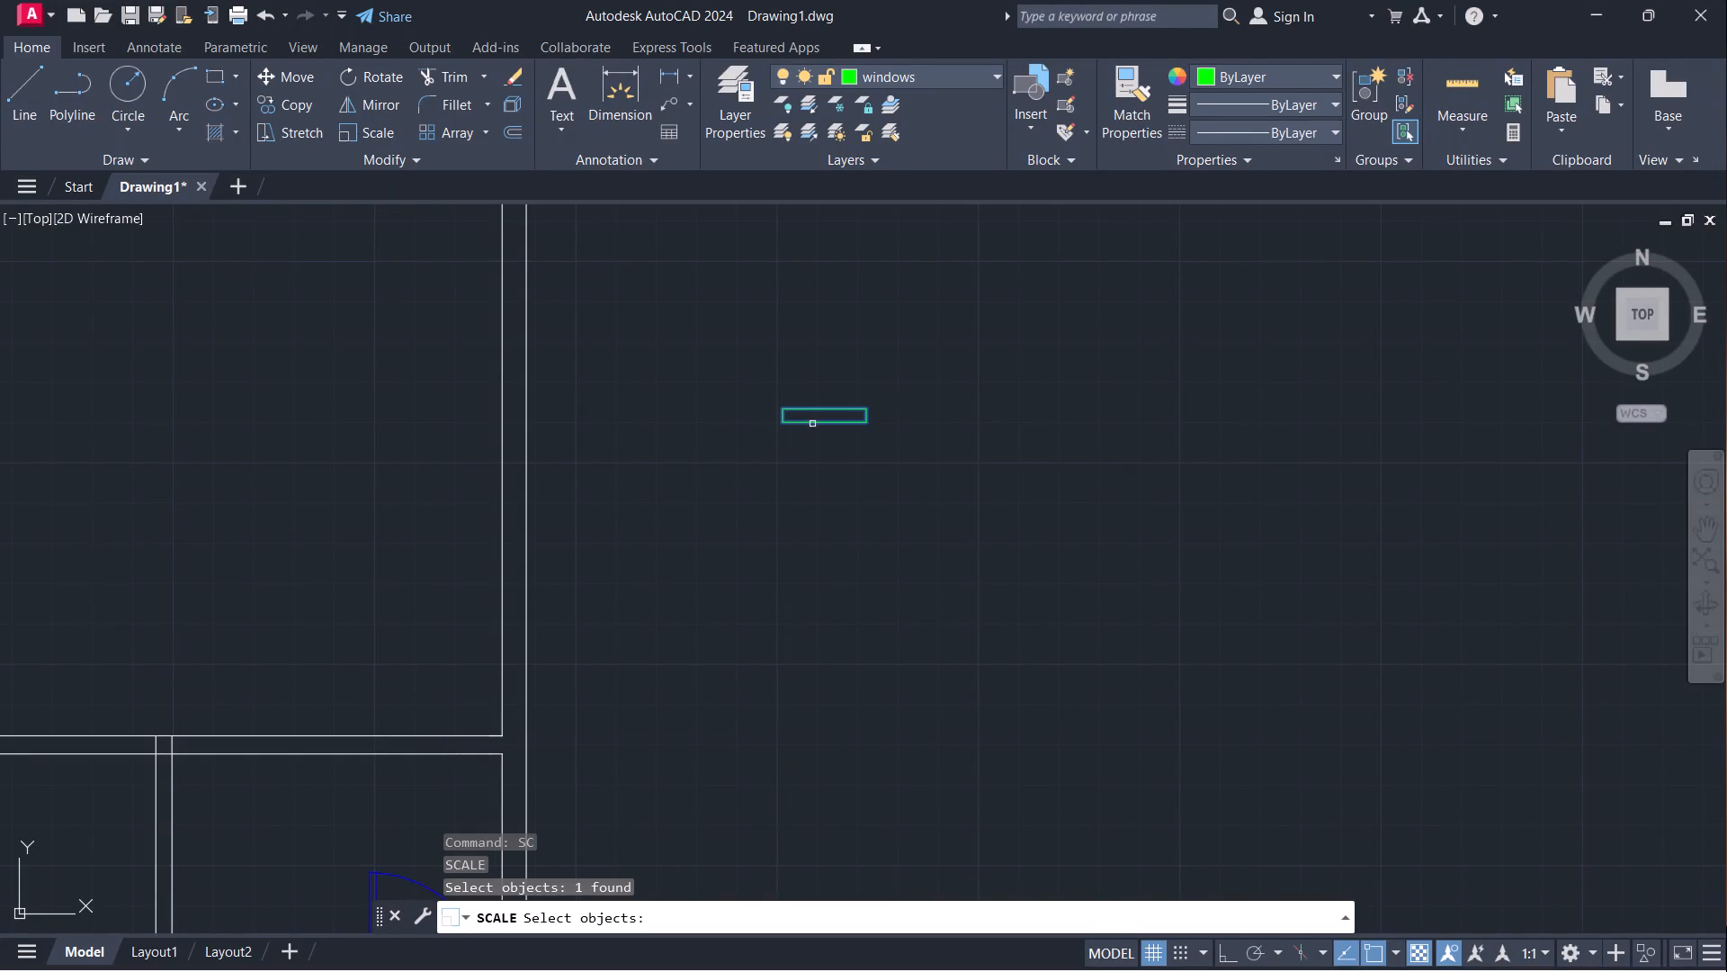
{"action": "key", "text": "Return"}
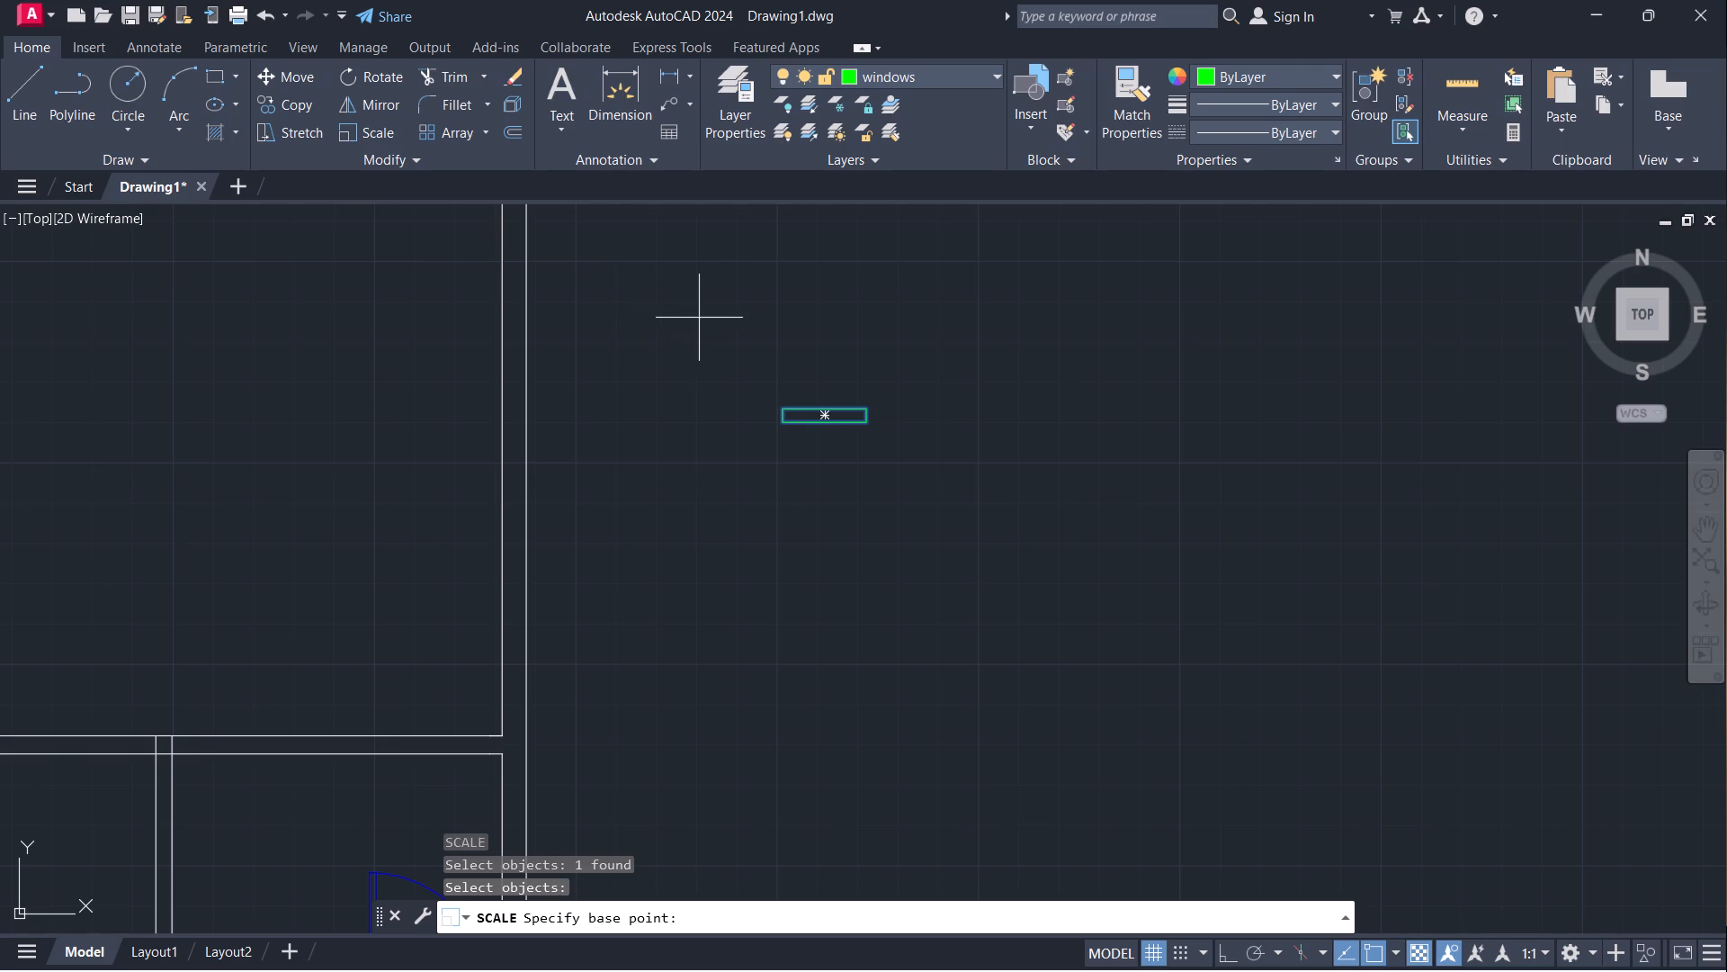
{"action": "scroll", "coordinate": [804, 415], "scroll_direction": "up", "scroll_amount": 2}
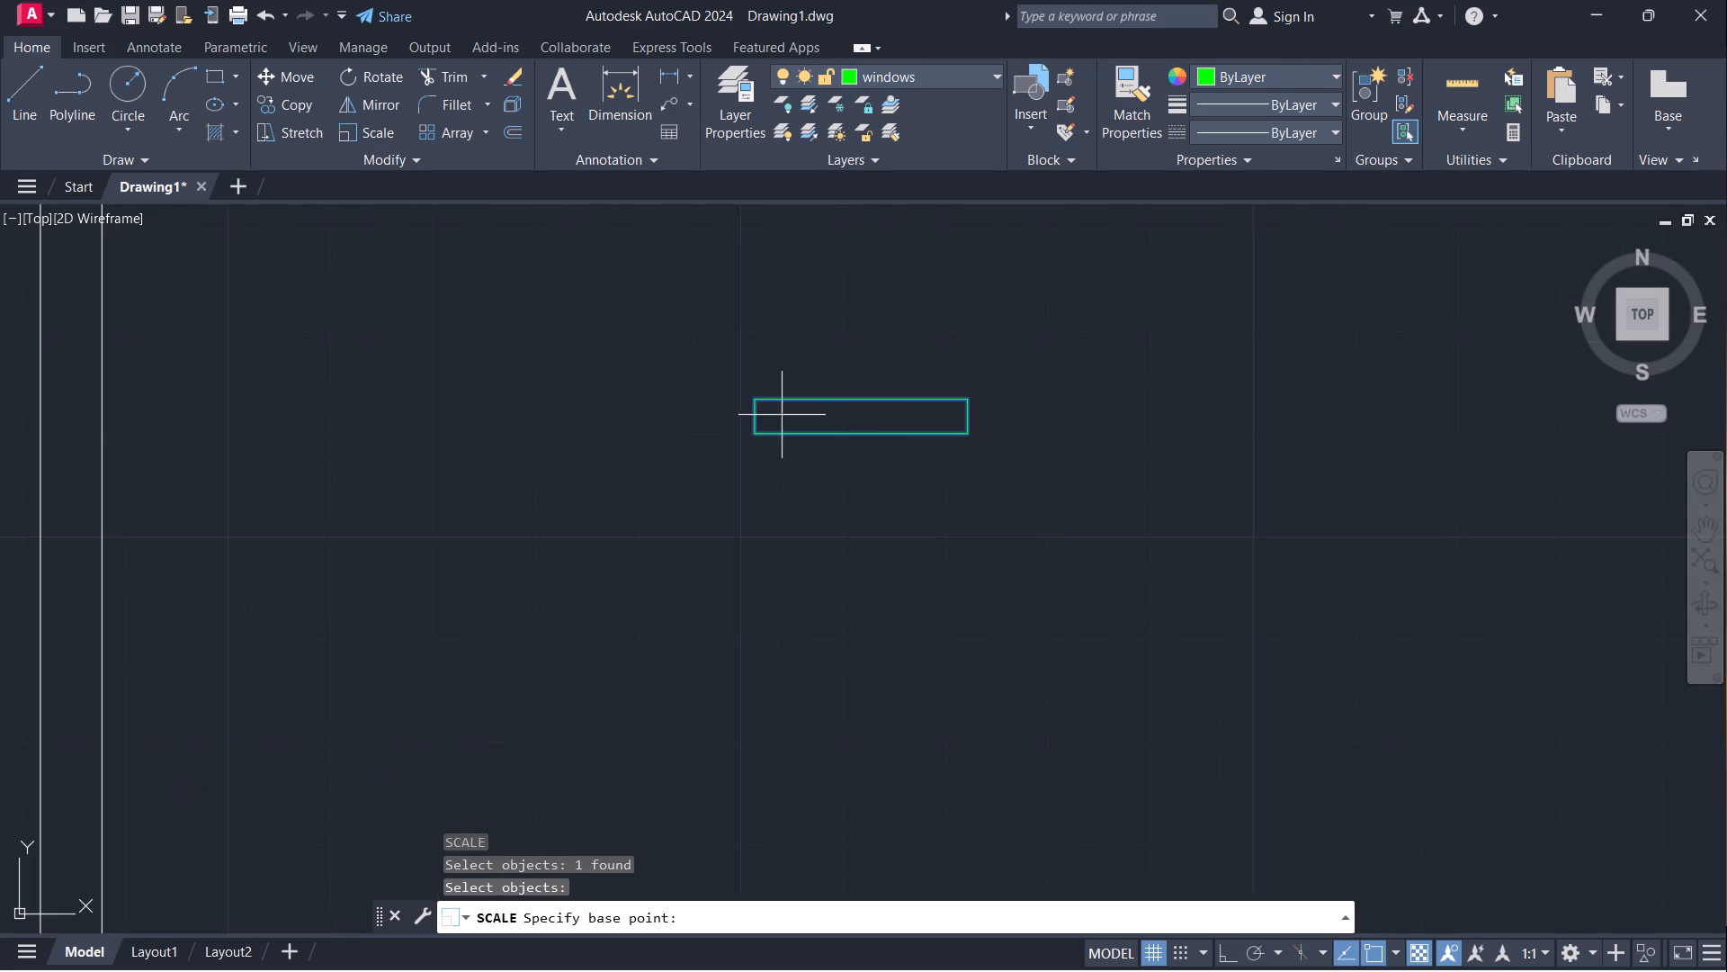
{"action": "scroll", "coordinate": [767, 399], "scroll_direction": "up", "scroll_amount": 1}
{"action": "left_click", "coordinate": [740, 395]}
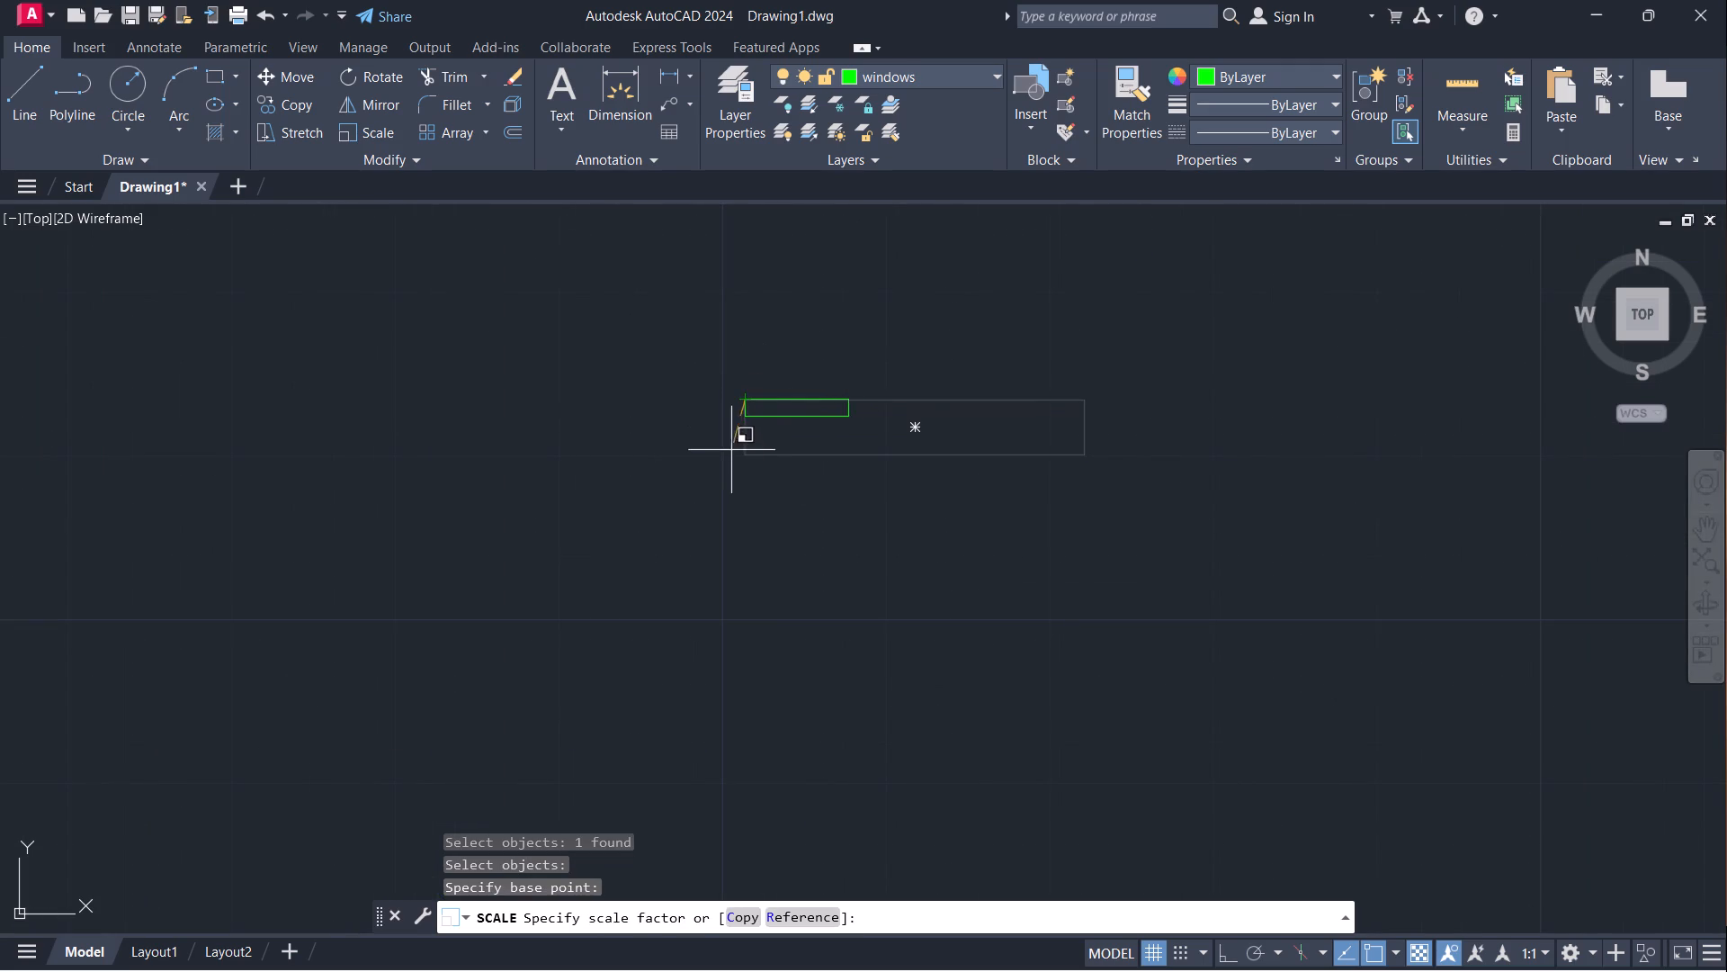
{"action": "left_click", "coordinate": [775, 918]}
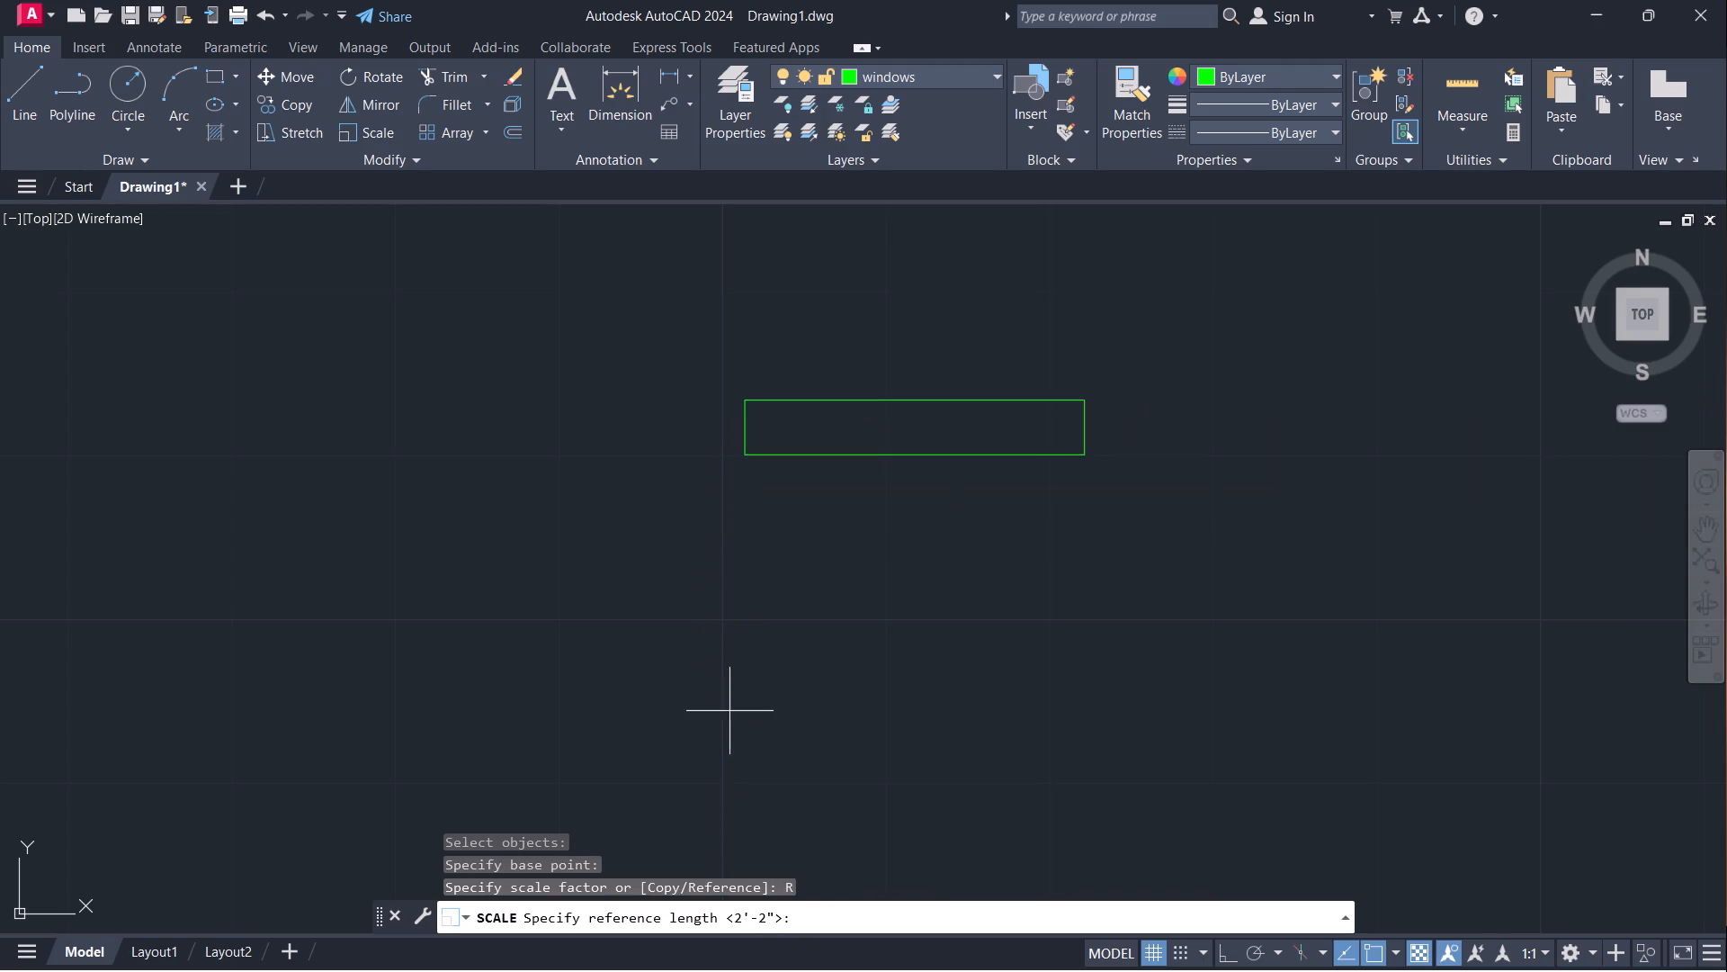
{"action": "left_click", "coordinate": [746, 401]}
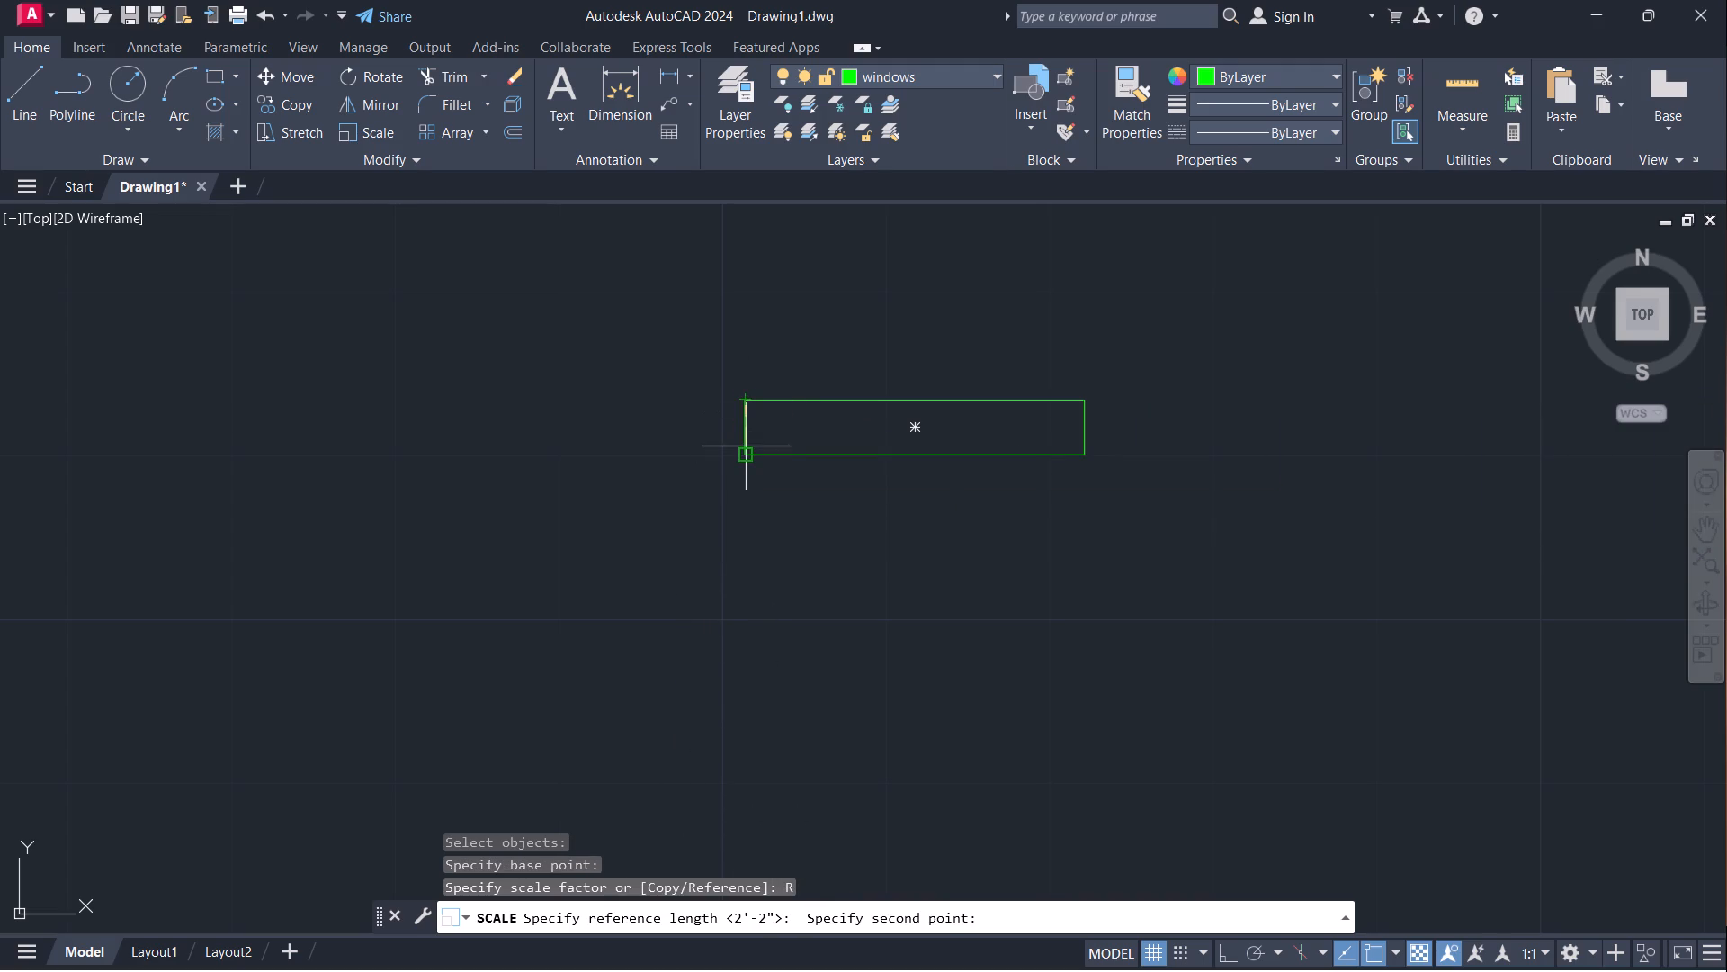
{"action": "left_click", "coordinate": [746, 450]}
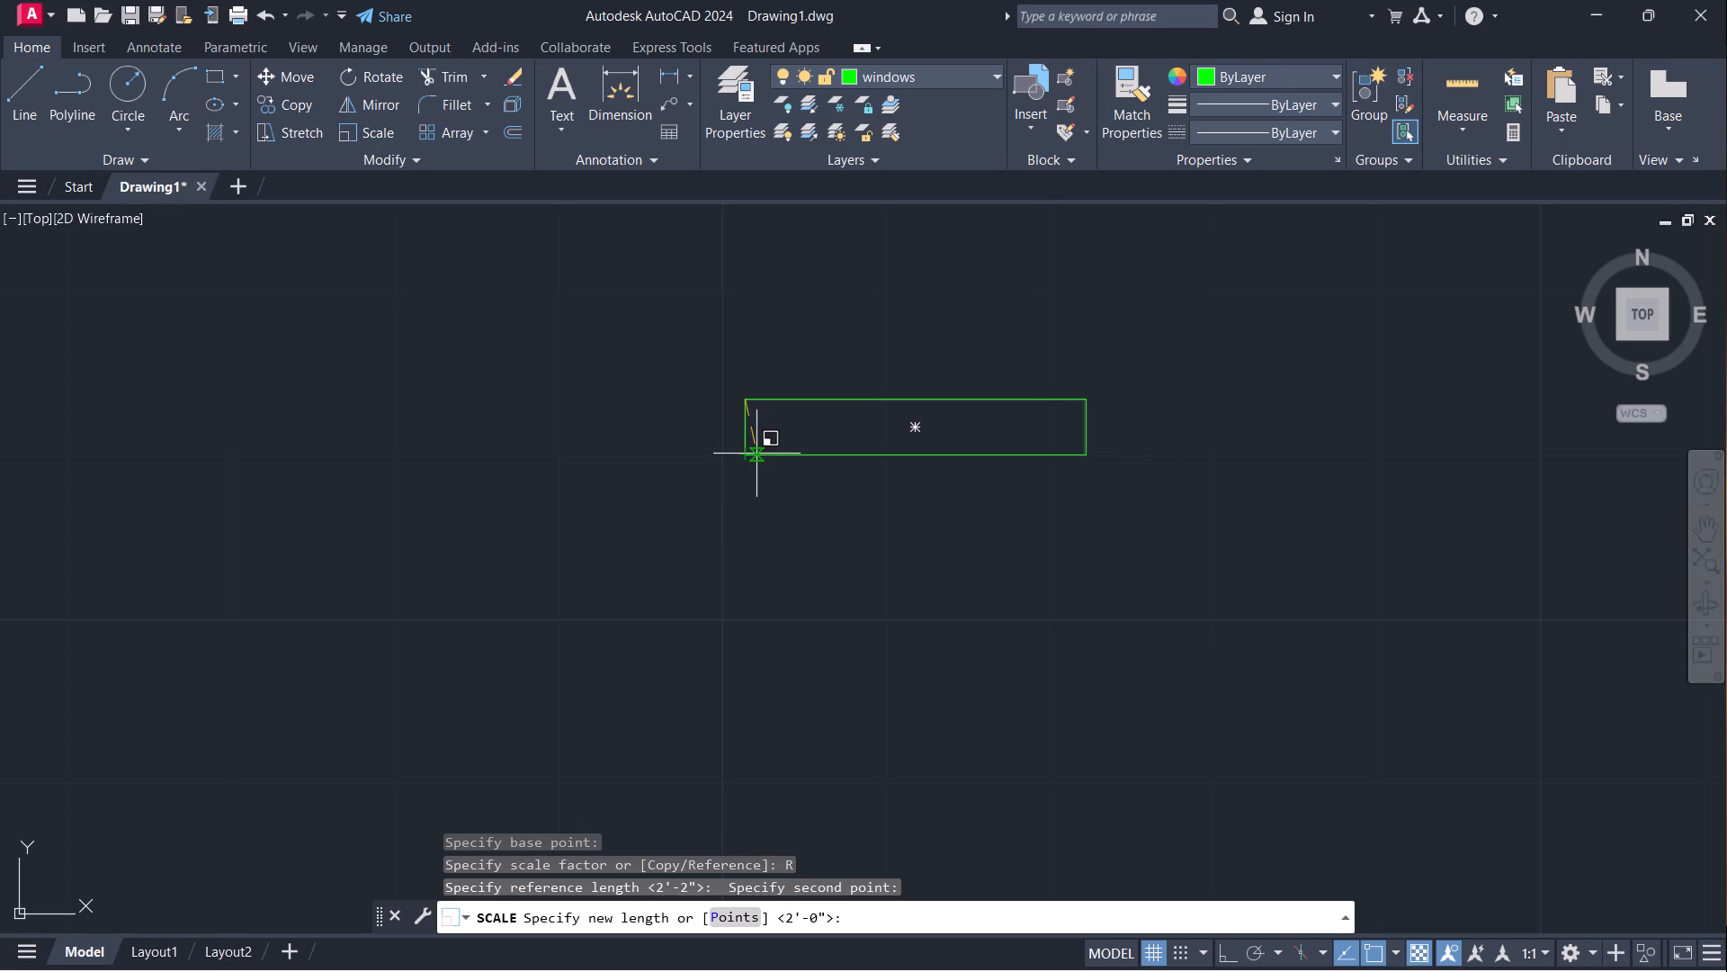
{"action": "key", "text": "6"}
{"action": "key", "text": "shift+quotedbl"}
{"action": "key", "text": "Return"}
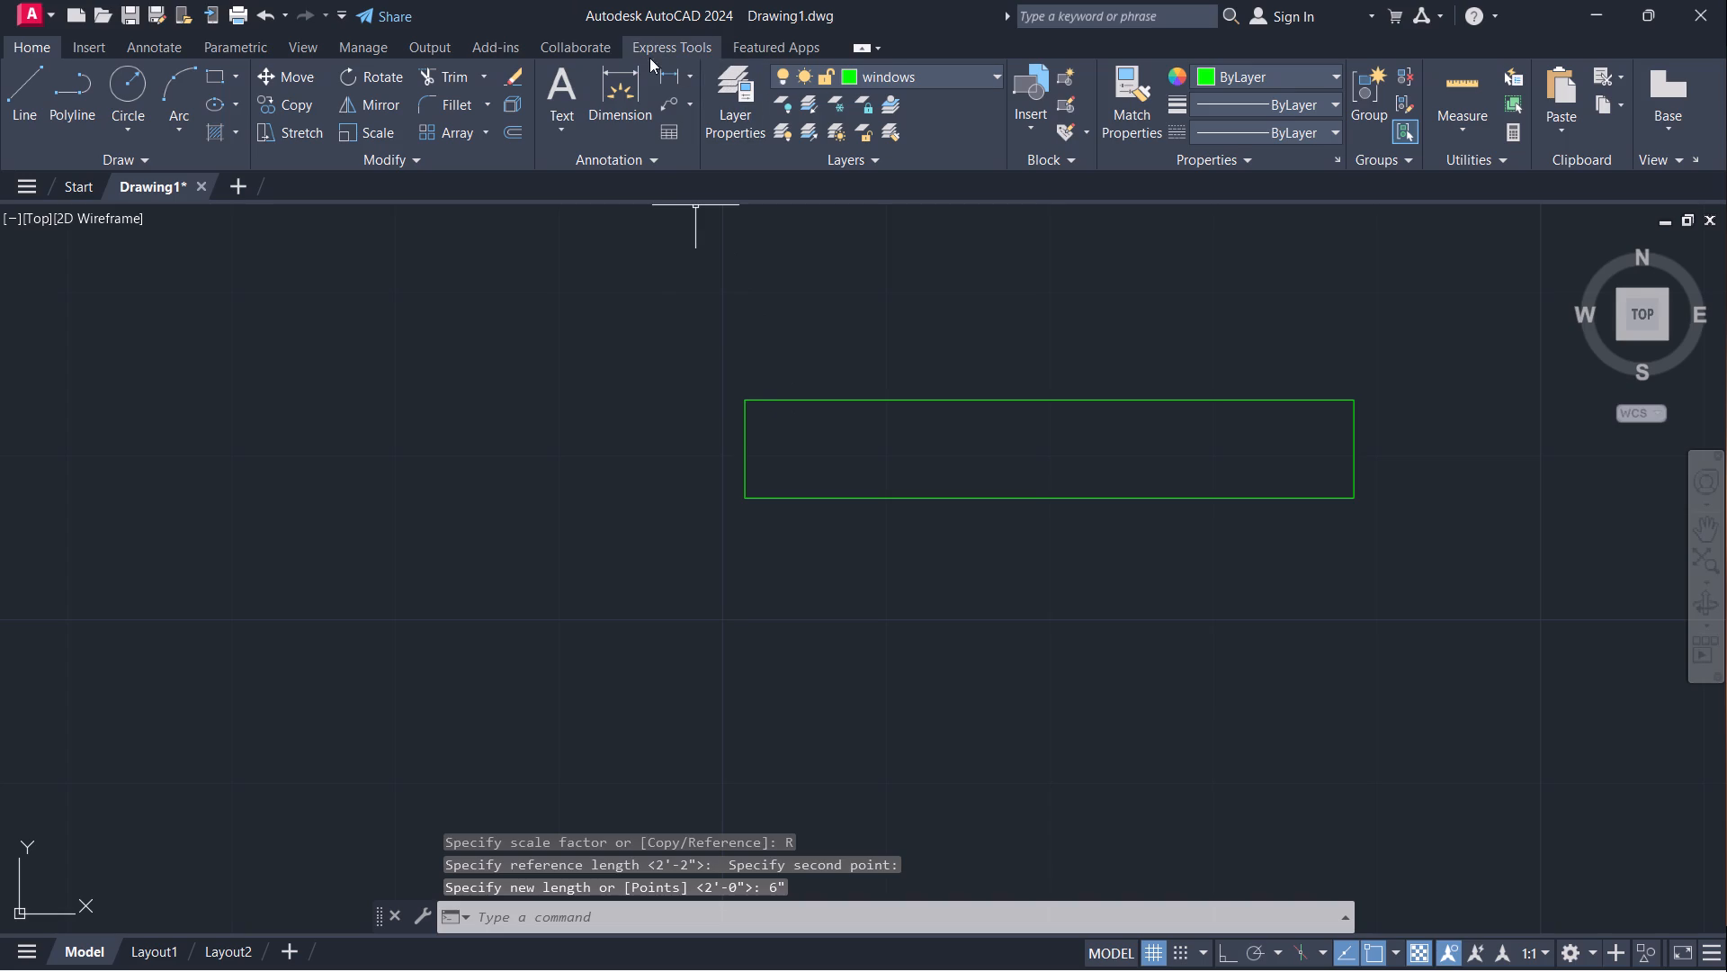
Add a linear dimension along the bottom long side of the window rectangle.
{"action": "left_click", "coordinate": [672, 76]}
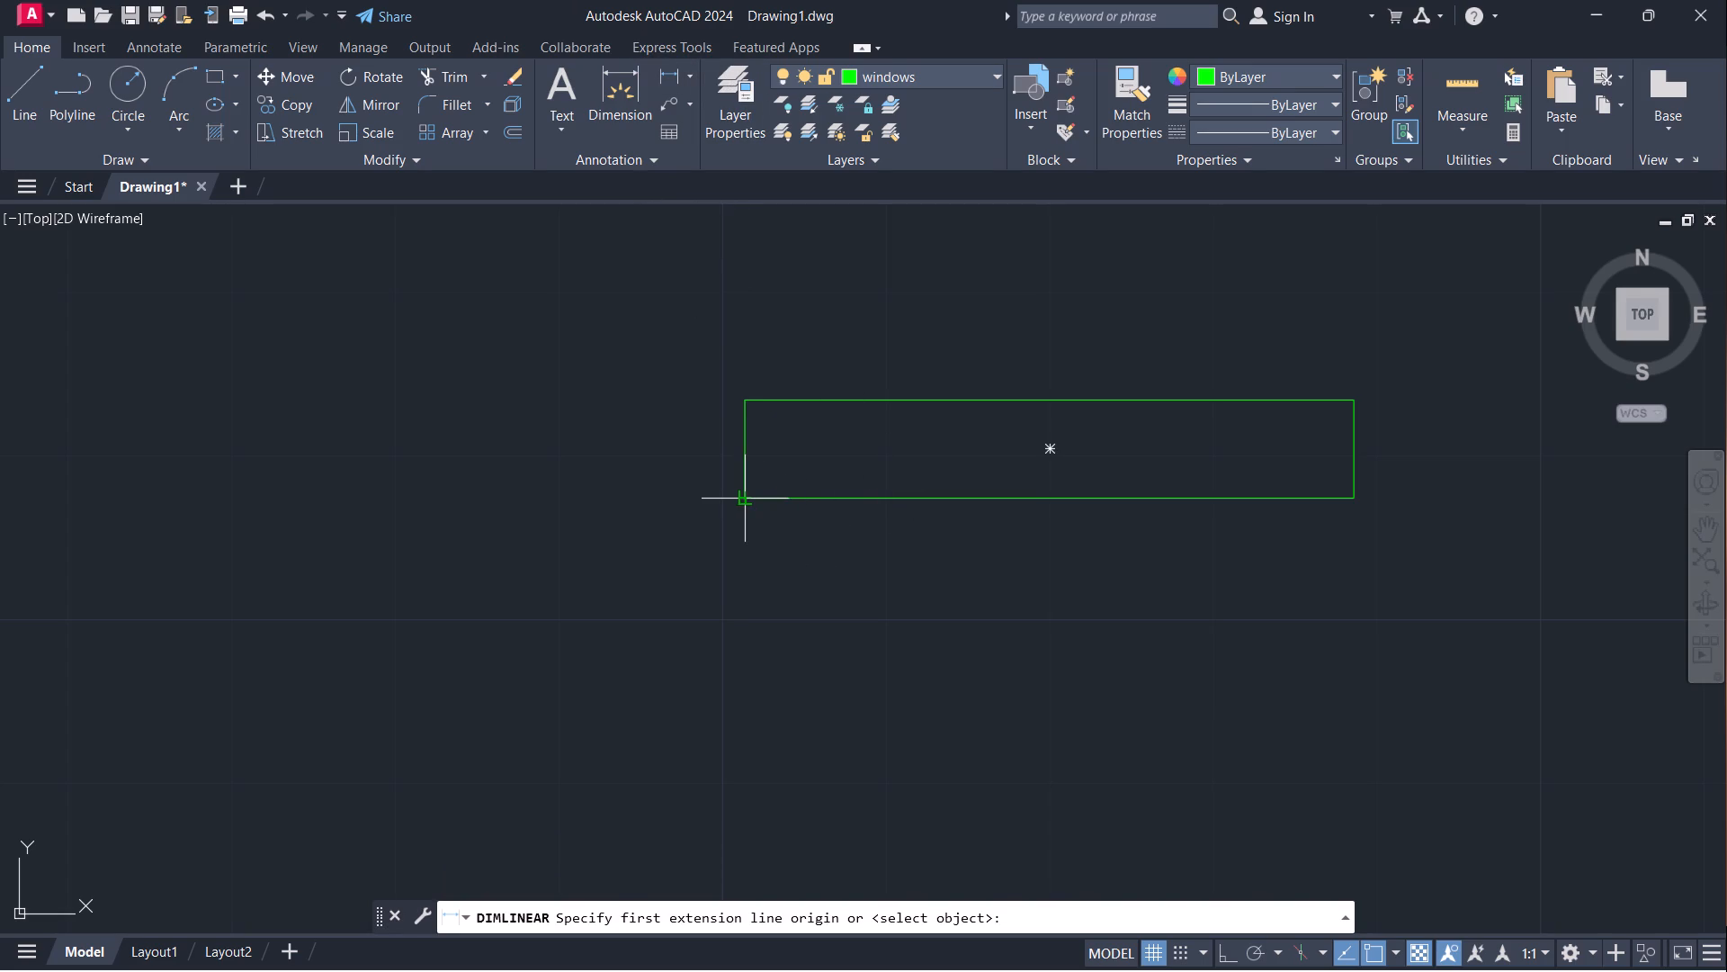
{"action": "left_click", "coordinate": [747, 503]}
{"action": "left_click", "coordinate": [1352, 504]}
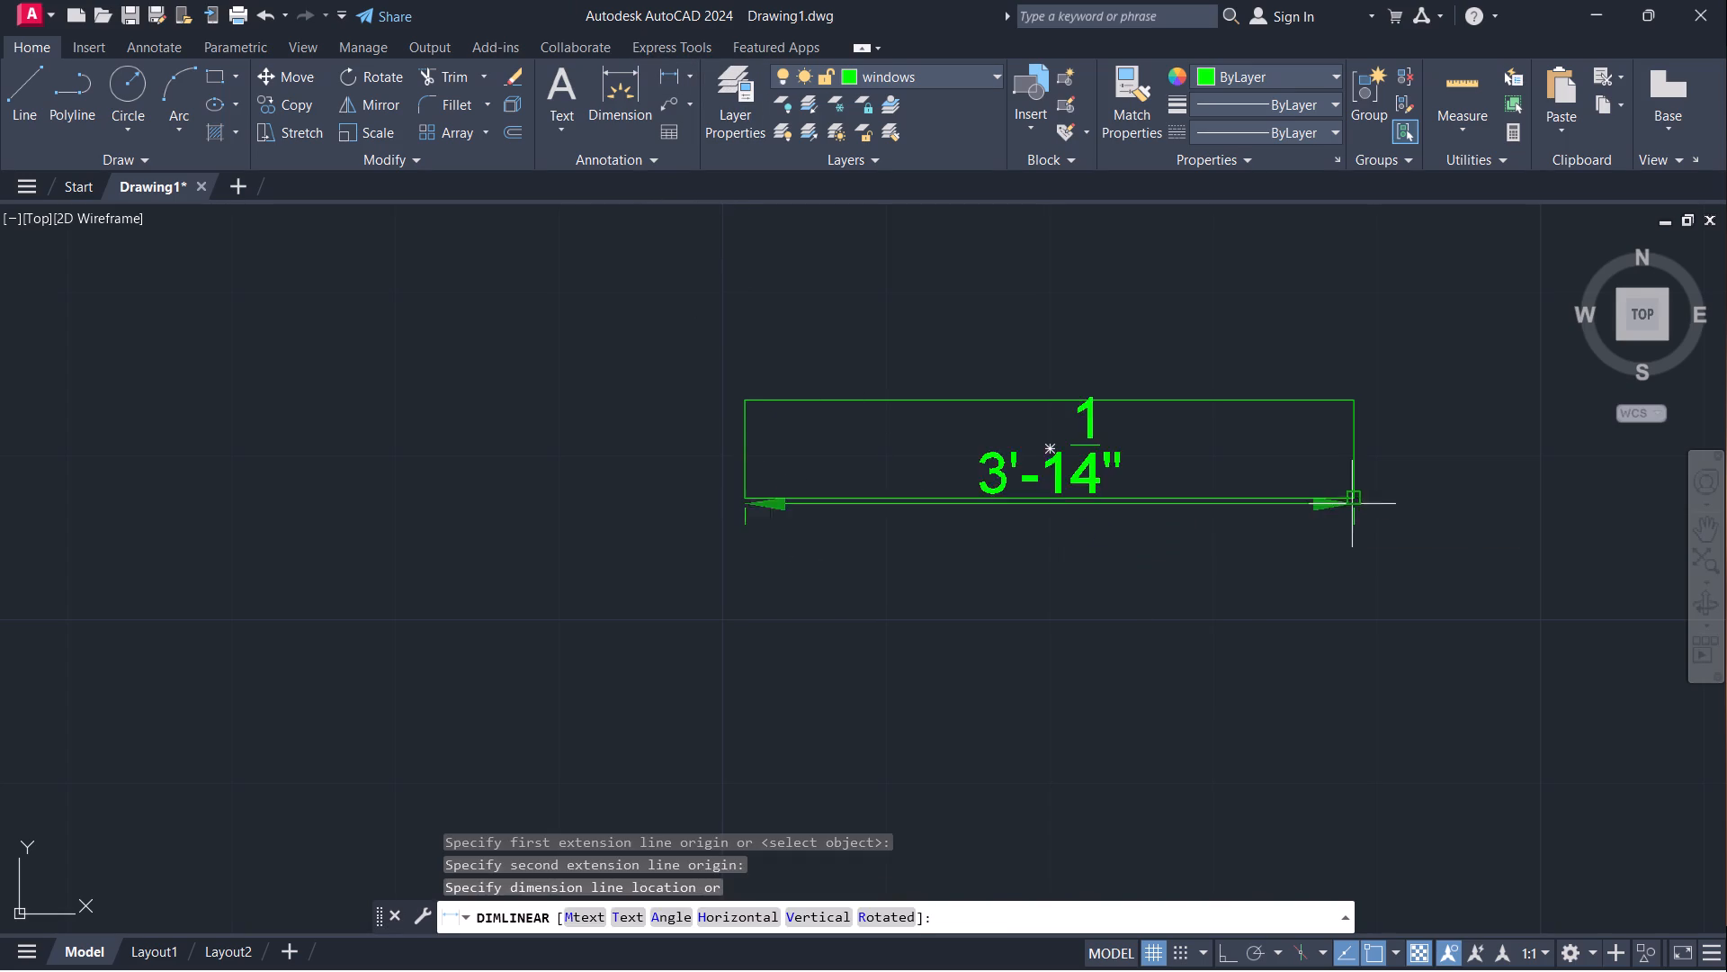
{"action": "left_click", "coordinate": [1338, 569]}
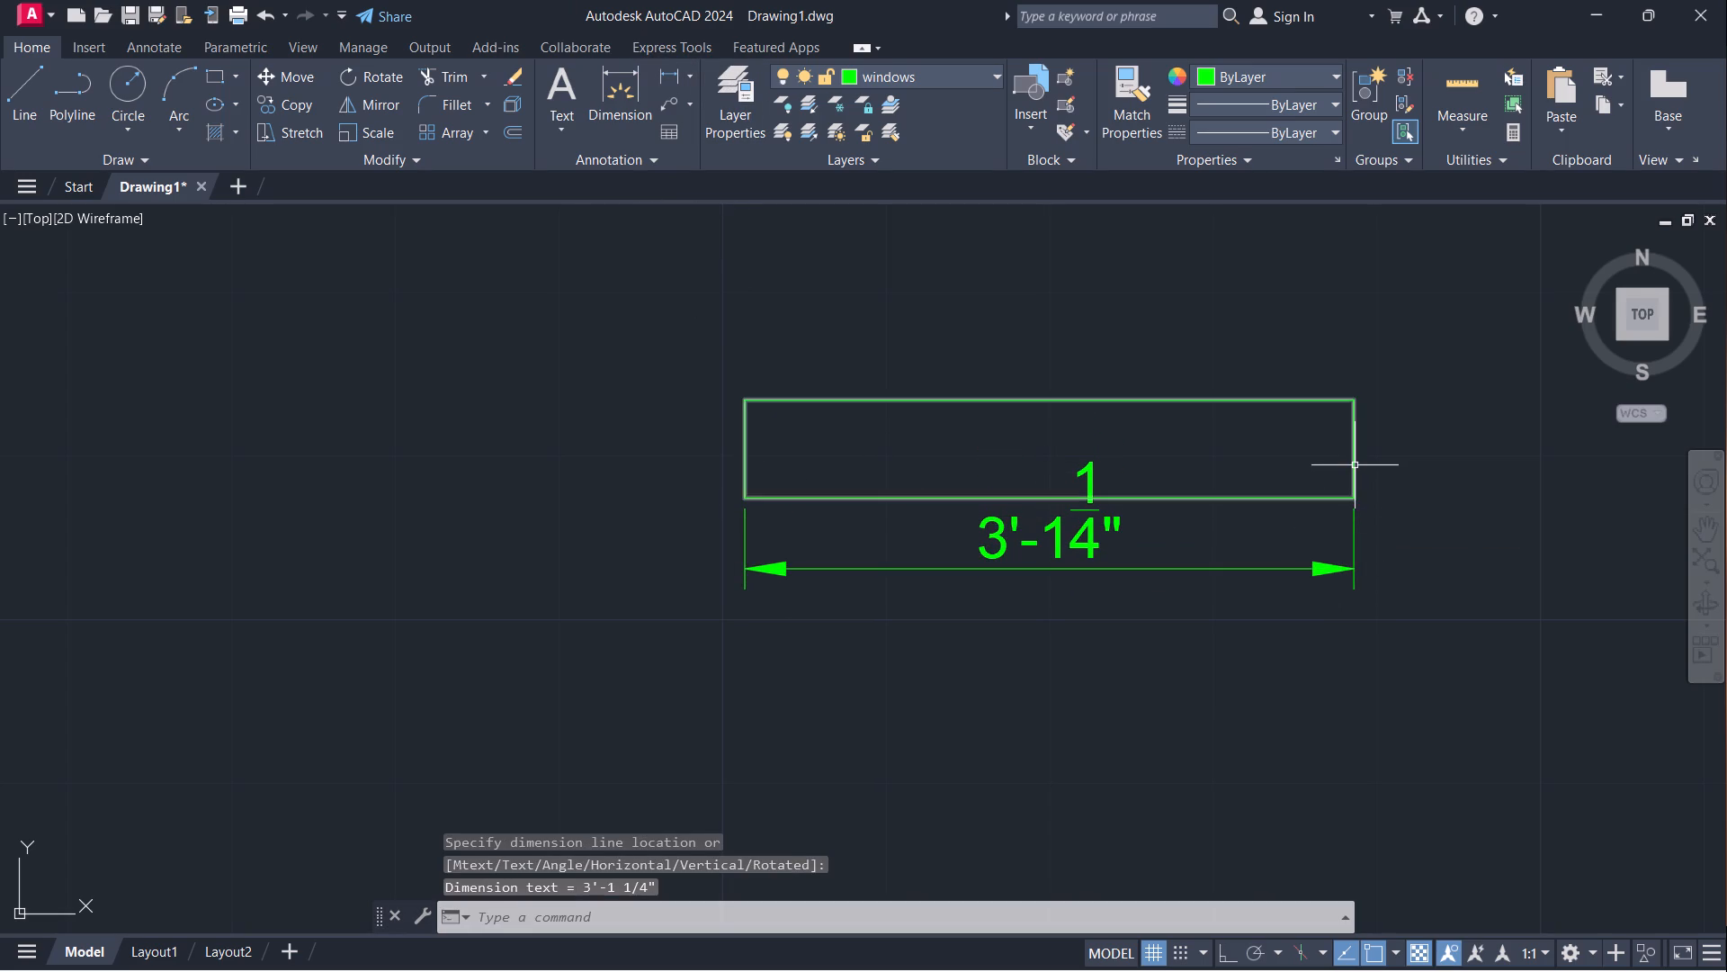
Explode the window rectangle into separate lines.
{"action": "left_click", "coordinate": [1354, 465]}
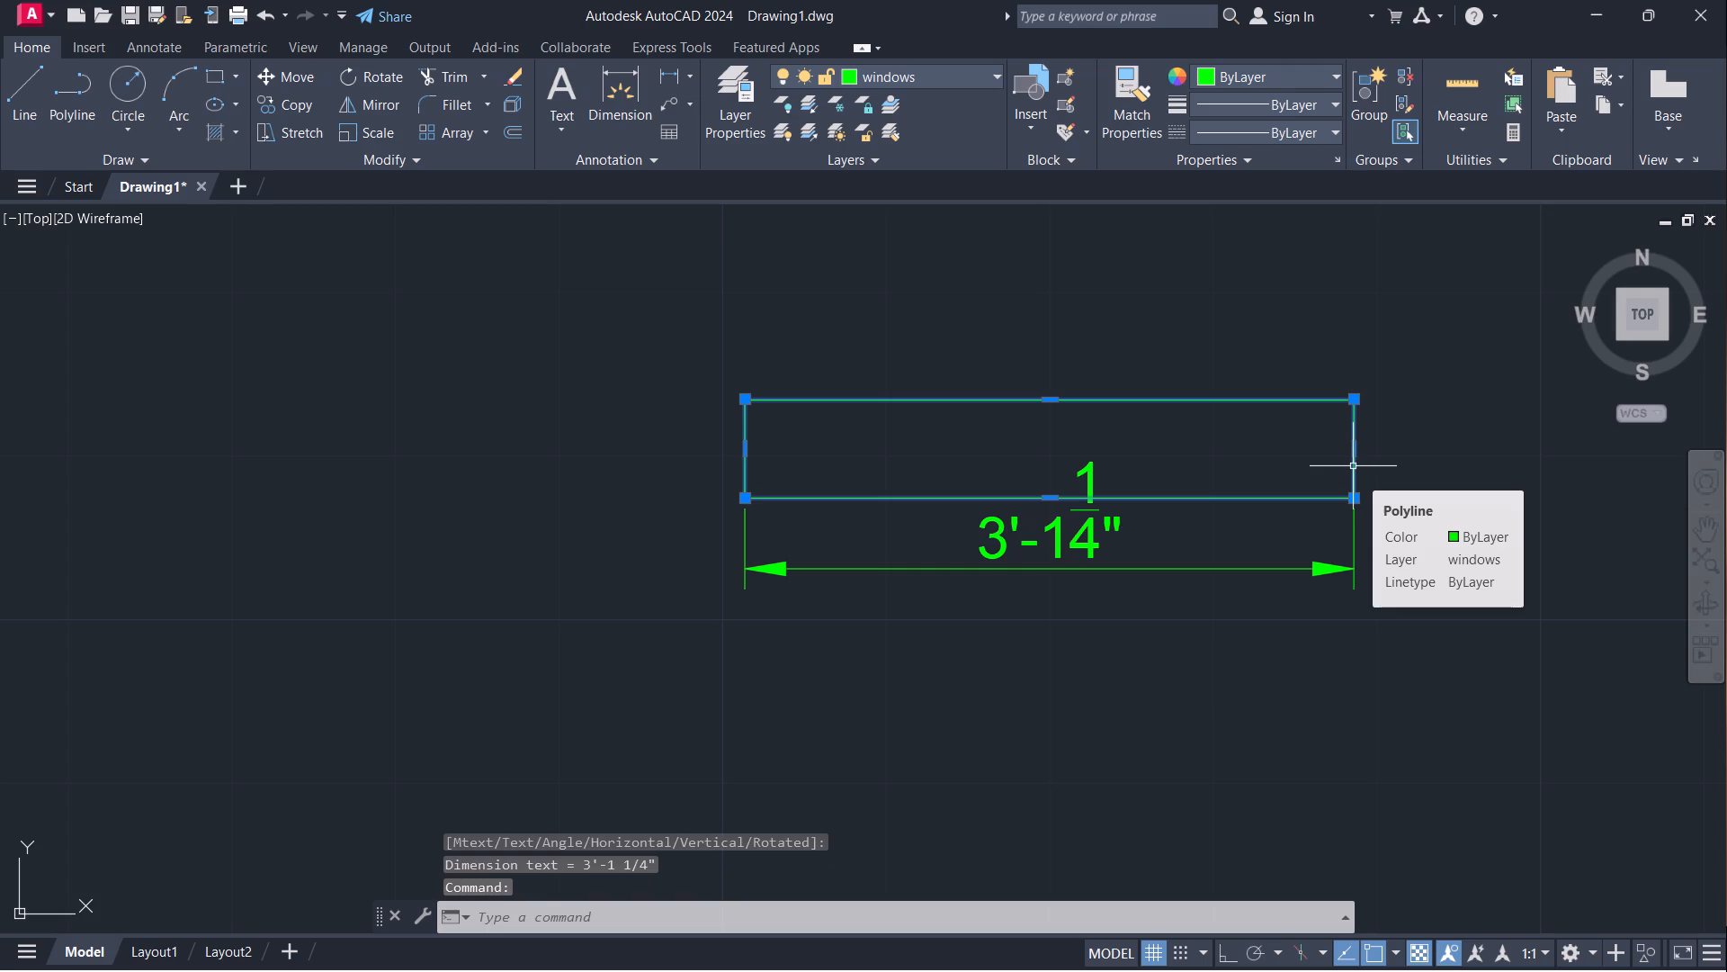
{"action": "key", "text": "x"}
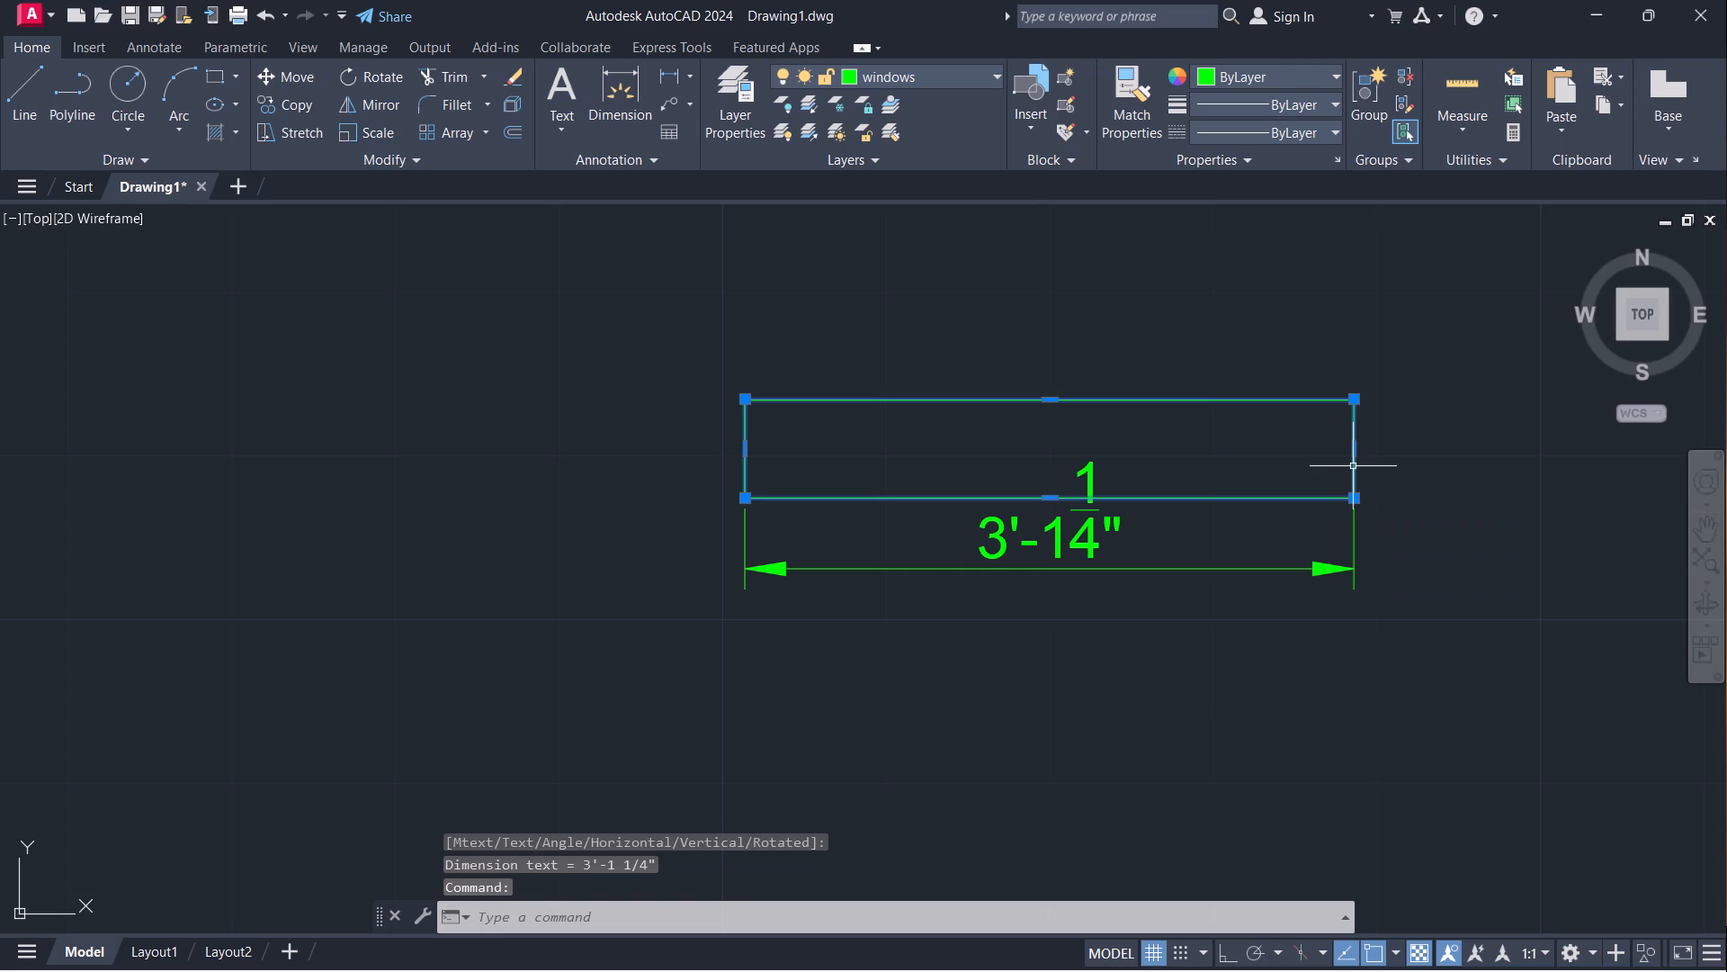
{"action": "key", "text": "Return"}
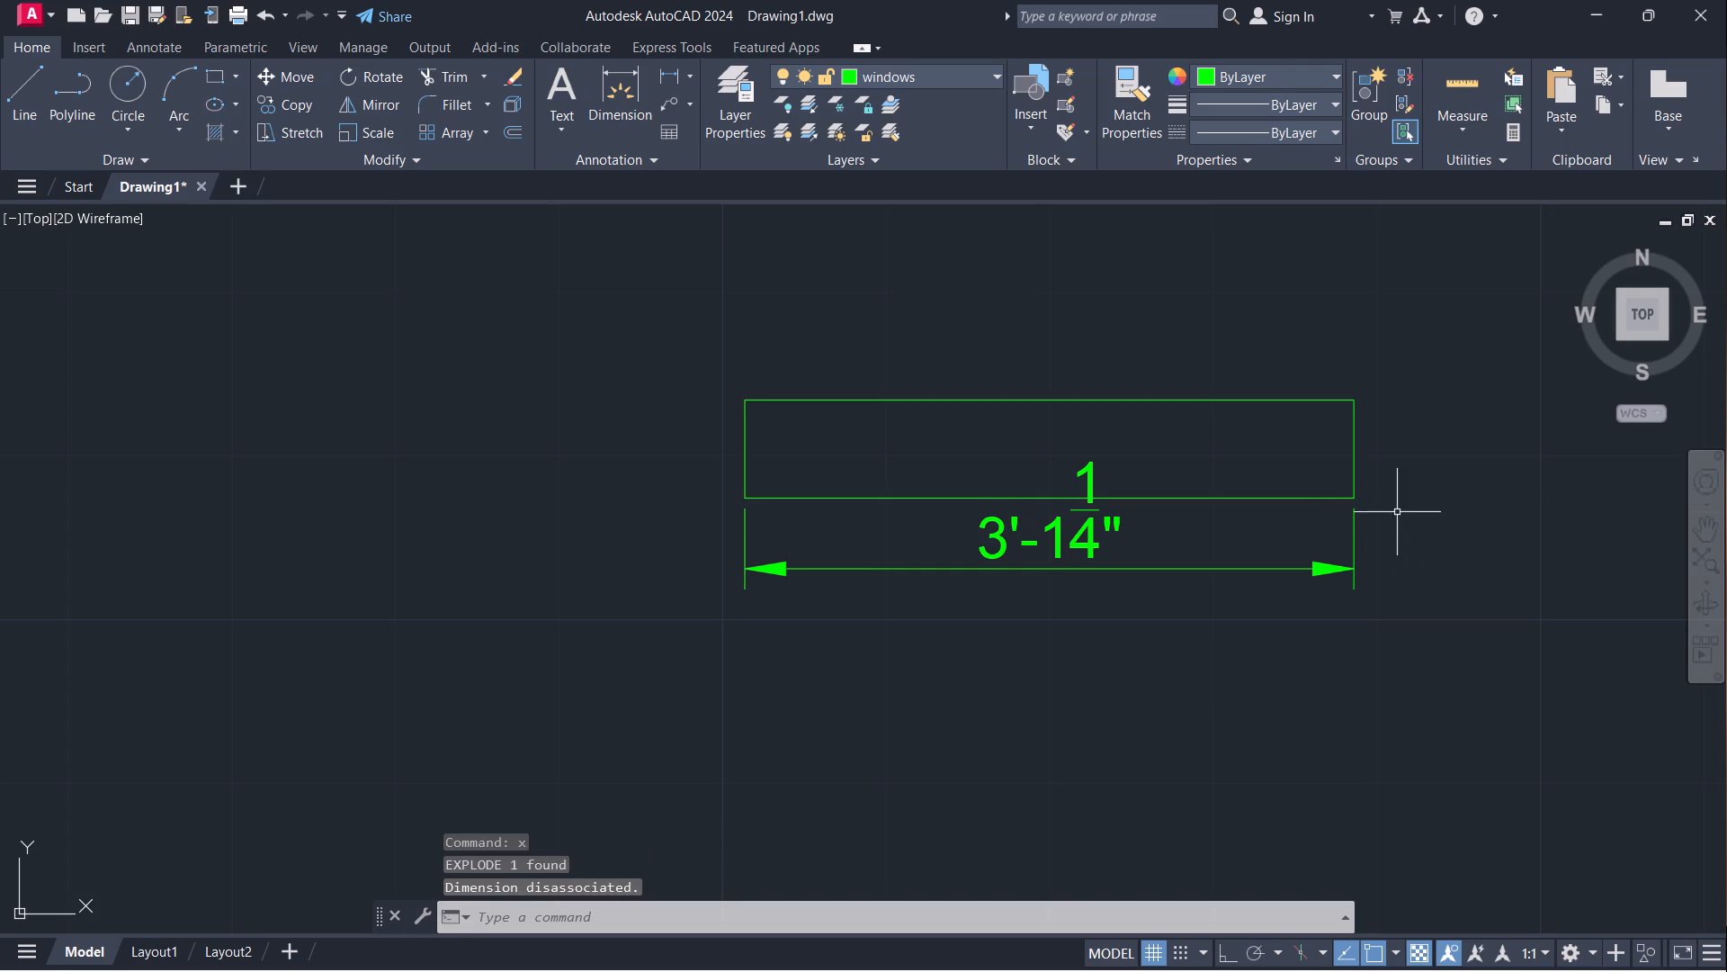
Stretch the rectangle's right short edge inward to about 2' from the left edge.
{"action": "left_click", "coordinate": [1356, 449]}
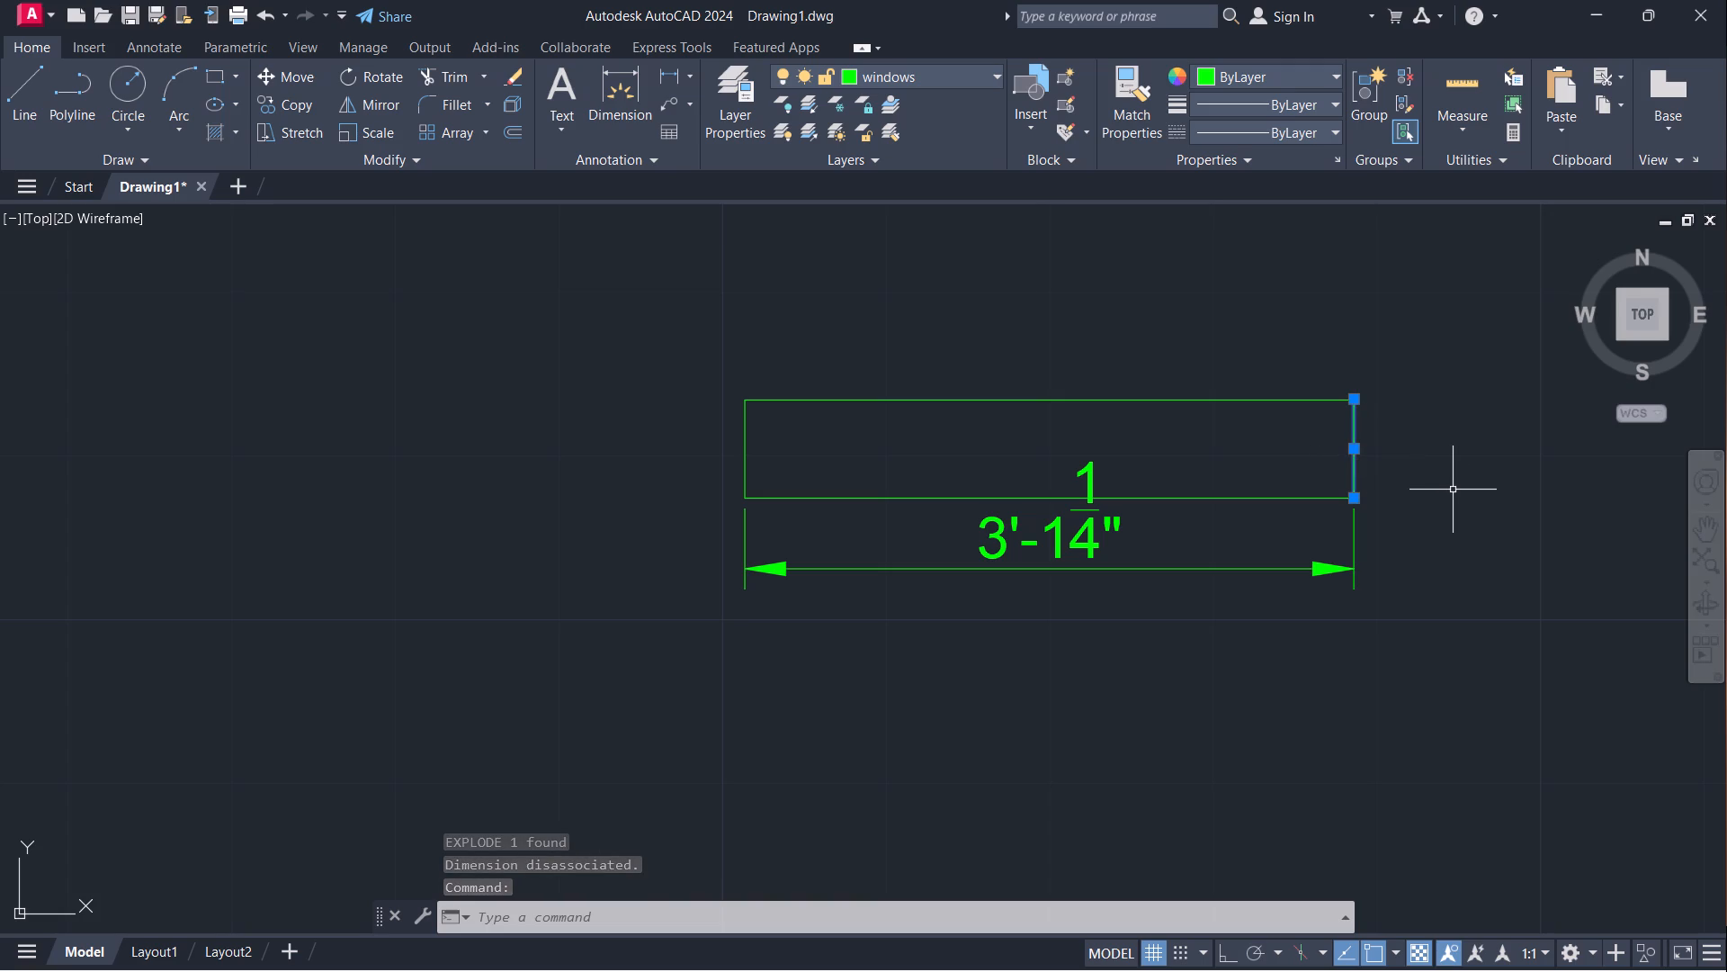
{"action": "key", "text": "s"}
{"action": "key", "text": "Return"}
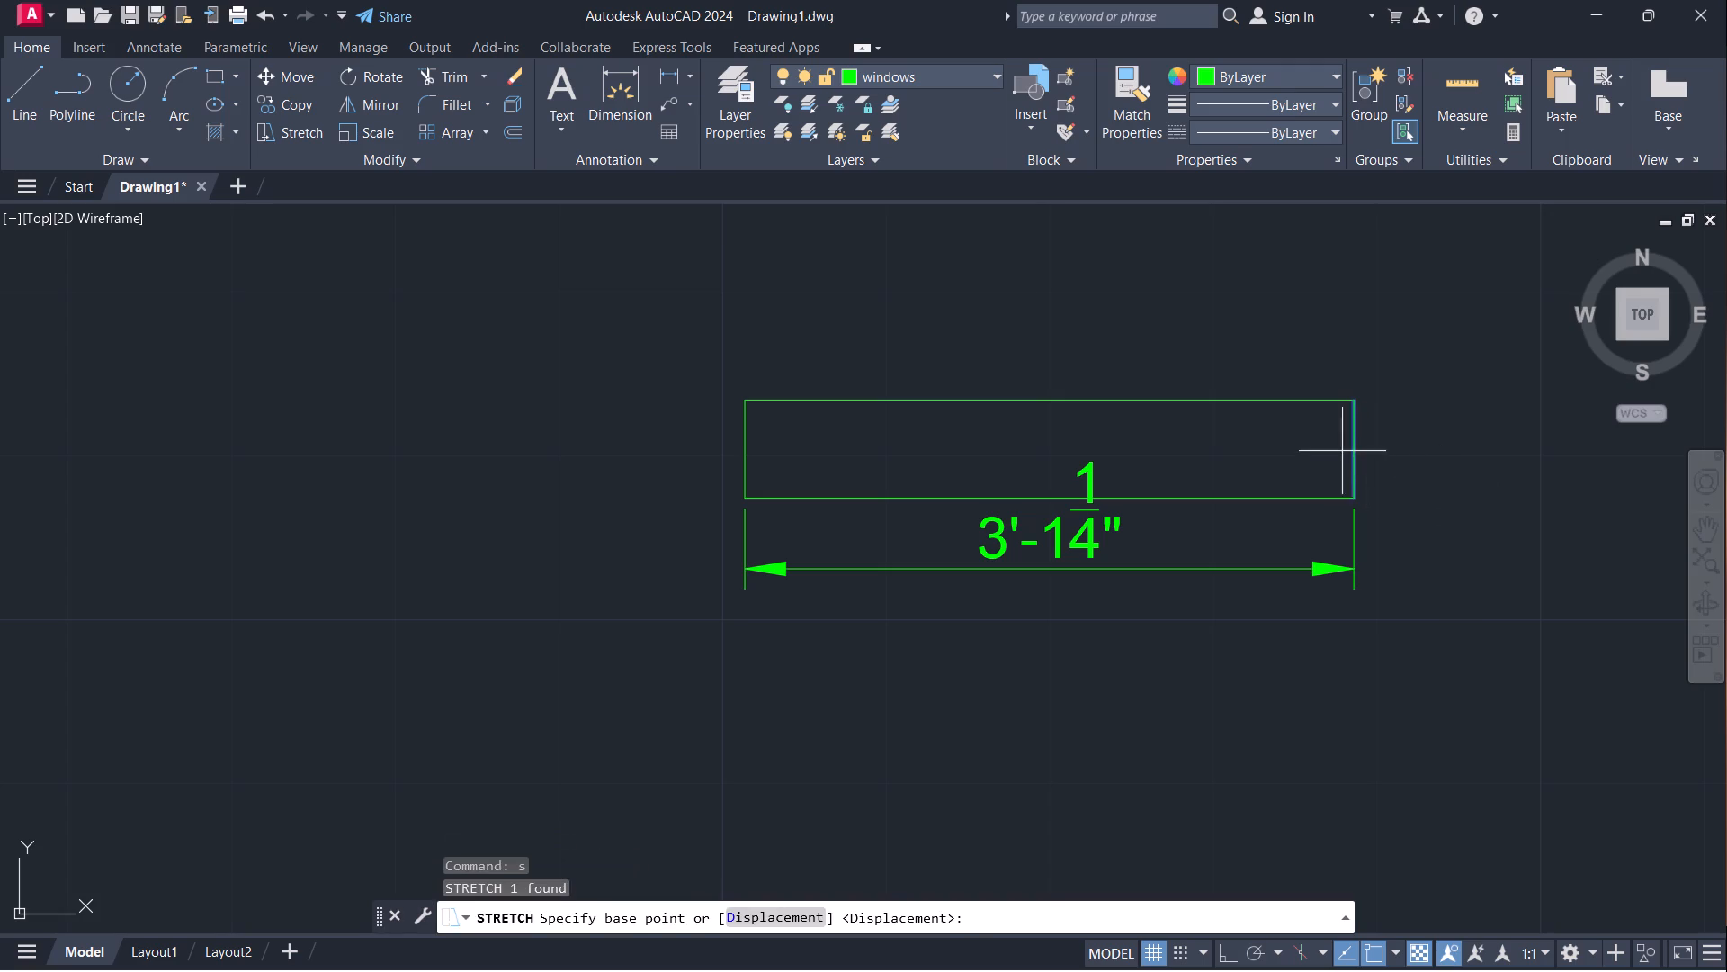
{"action": "left_click_drag", "start_coordinate": [1353, 451], "coordinate": [1343, 454]}
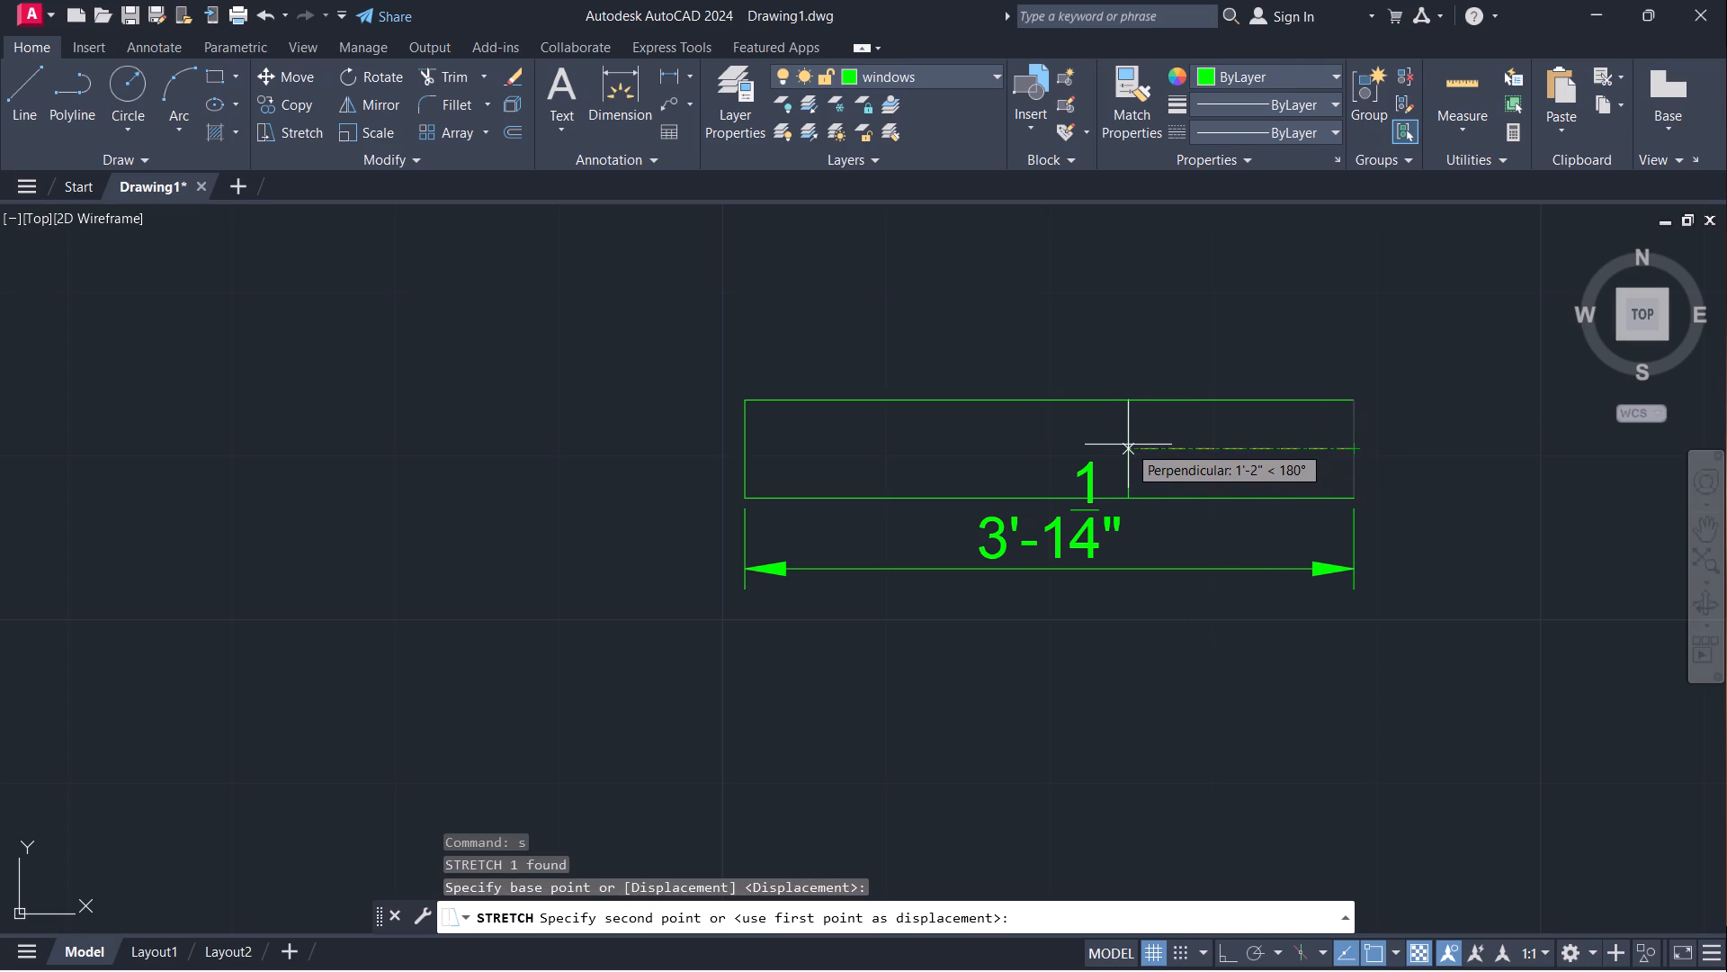
{"action": "left_click", "coordinate": [1138, 445]}
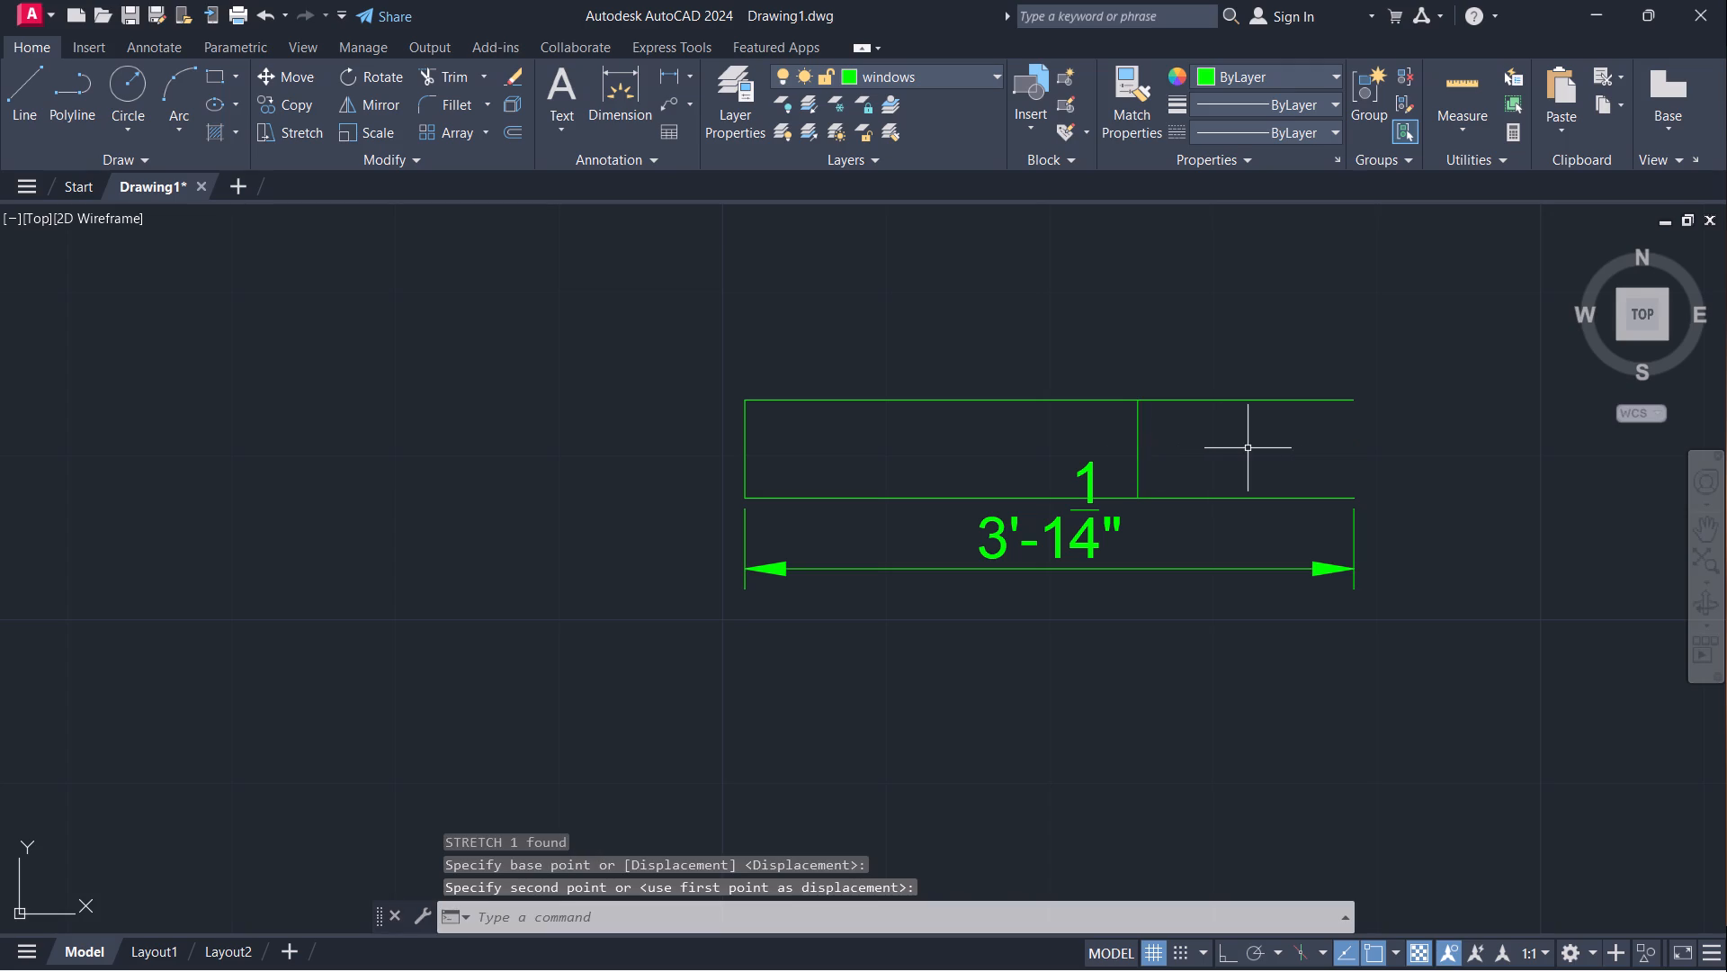
Measure the distance between the rectangle's left edge and the relocated short edge with a linear dimension, without placing it.
{"action": "left_click", "coordinate": [667, 73]}
{"action": "left_click", "coordinate": [745, 403]}
{"action": "left_click", "coordinate": [1136, 403]}
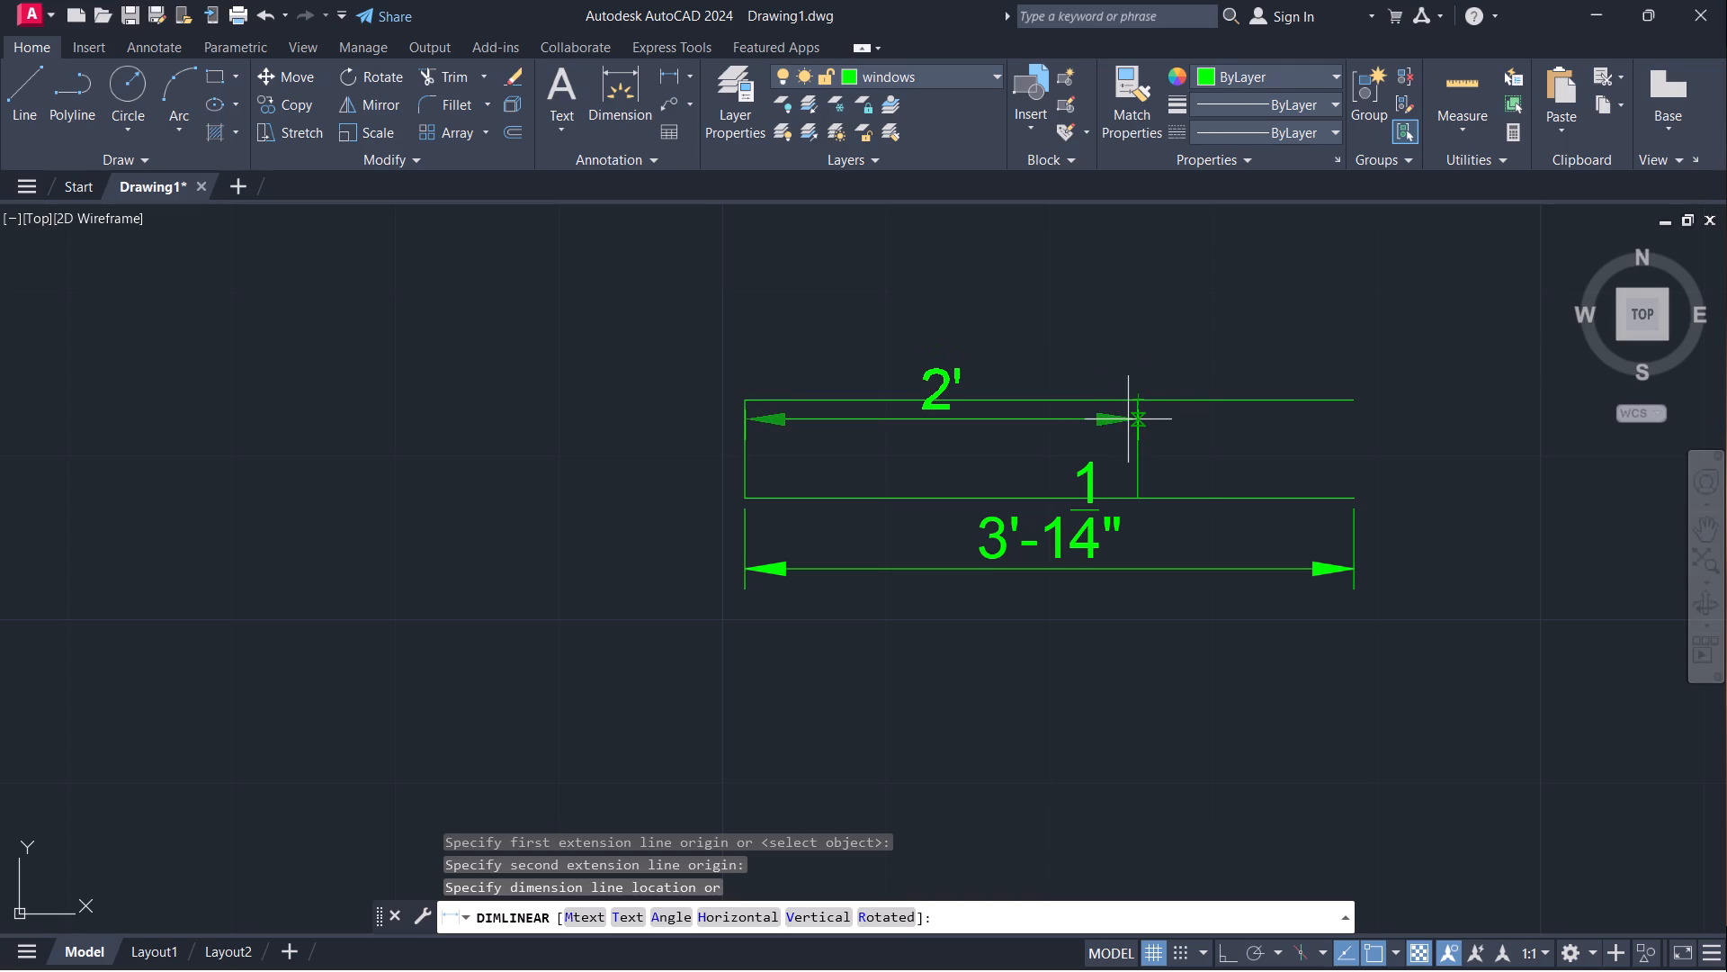
{"action": "key", "text": "Escape"}
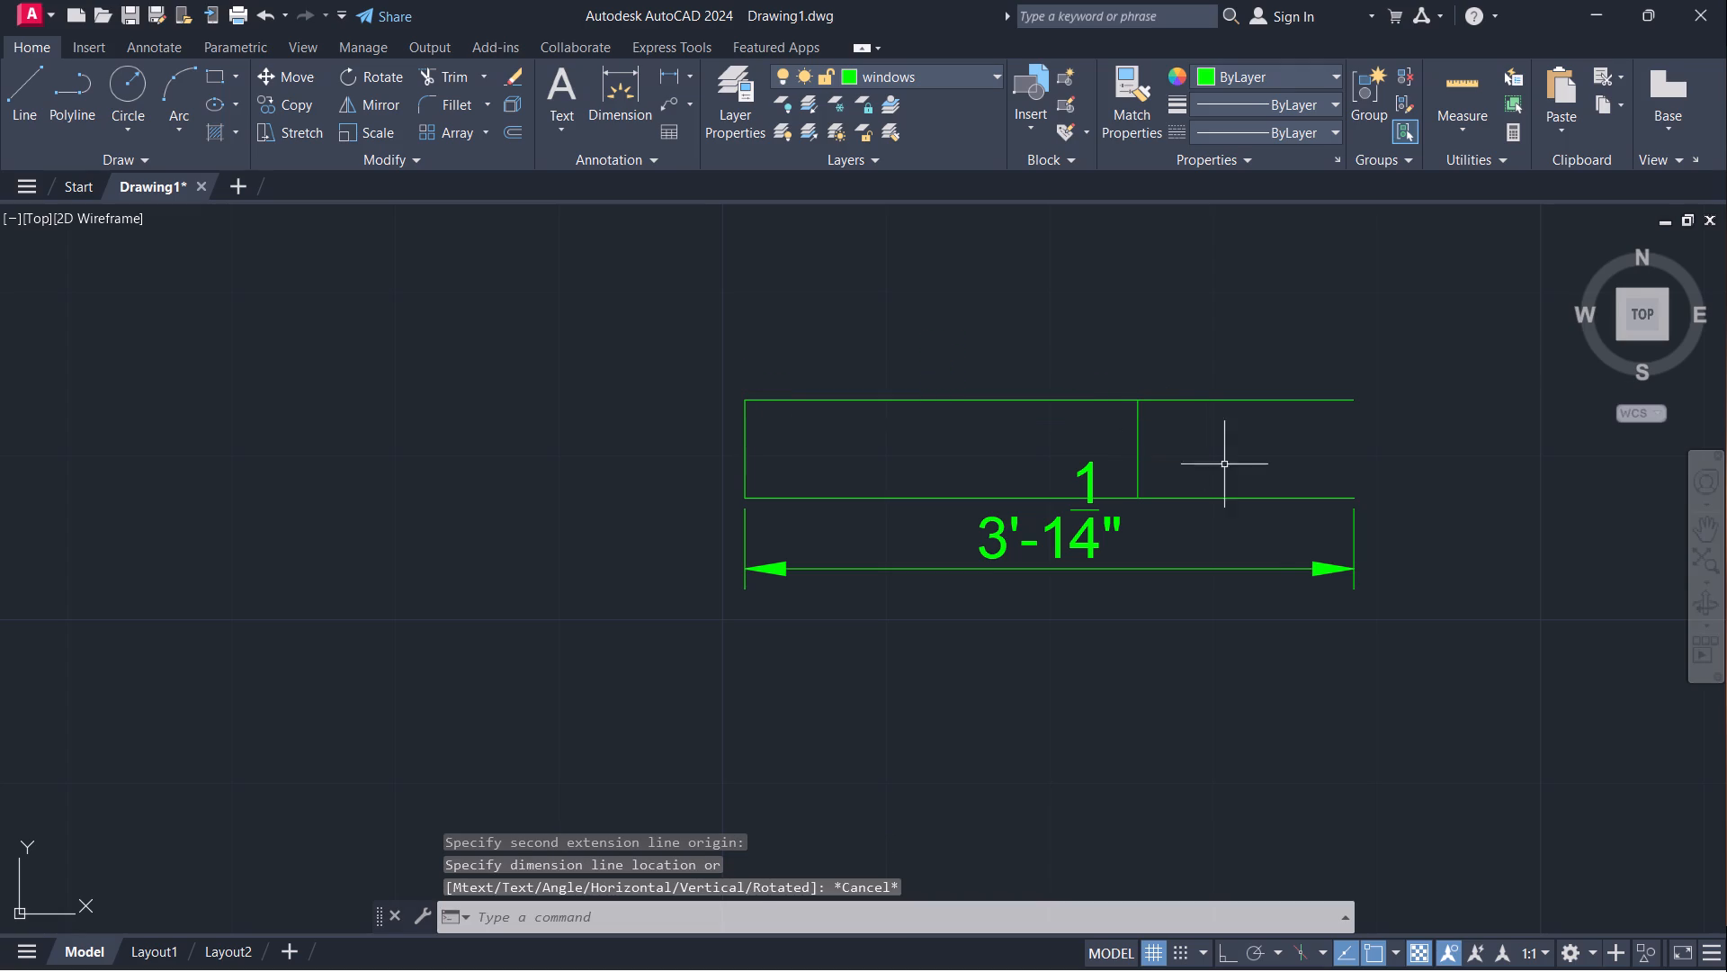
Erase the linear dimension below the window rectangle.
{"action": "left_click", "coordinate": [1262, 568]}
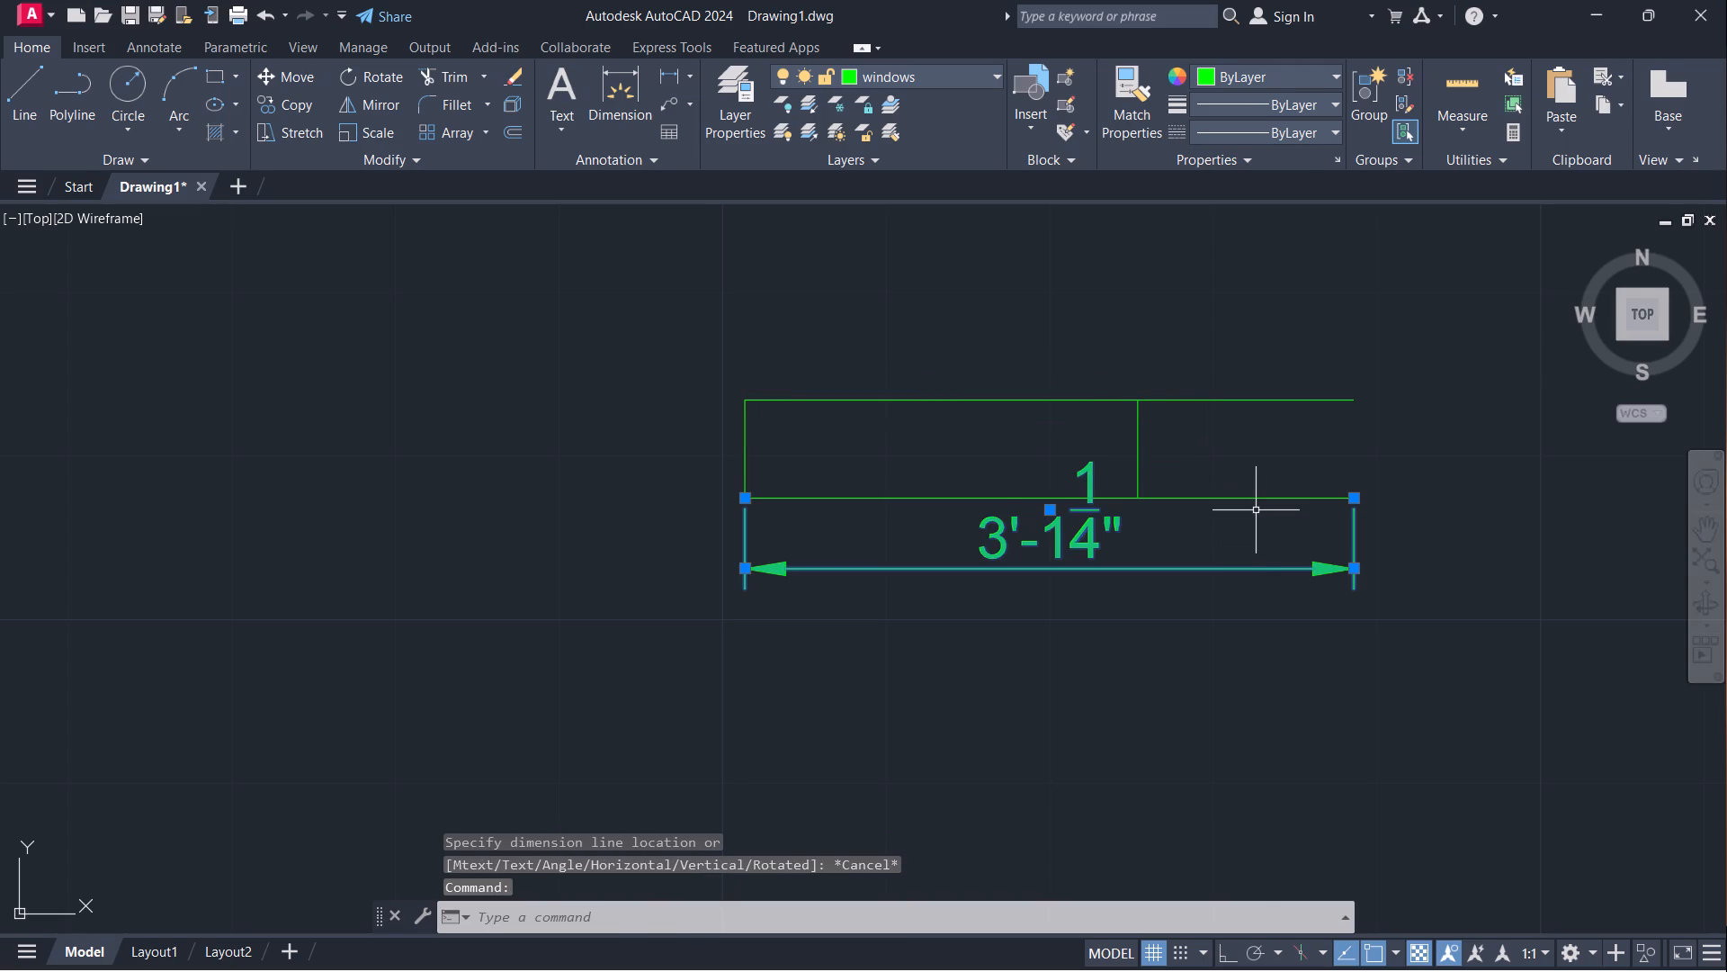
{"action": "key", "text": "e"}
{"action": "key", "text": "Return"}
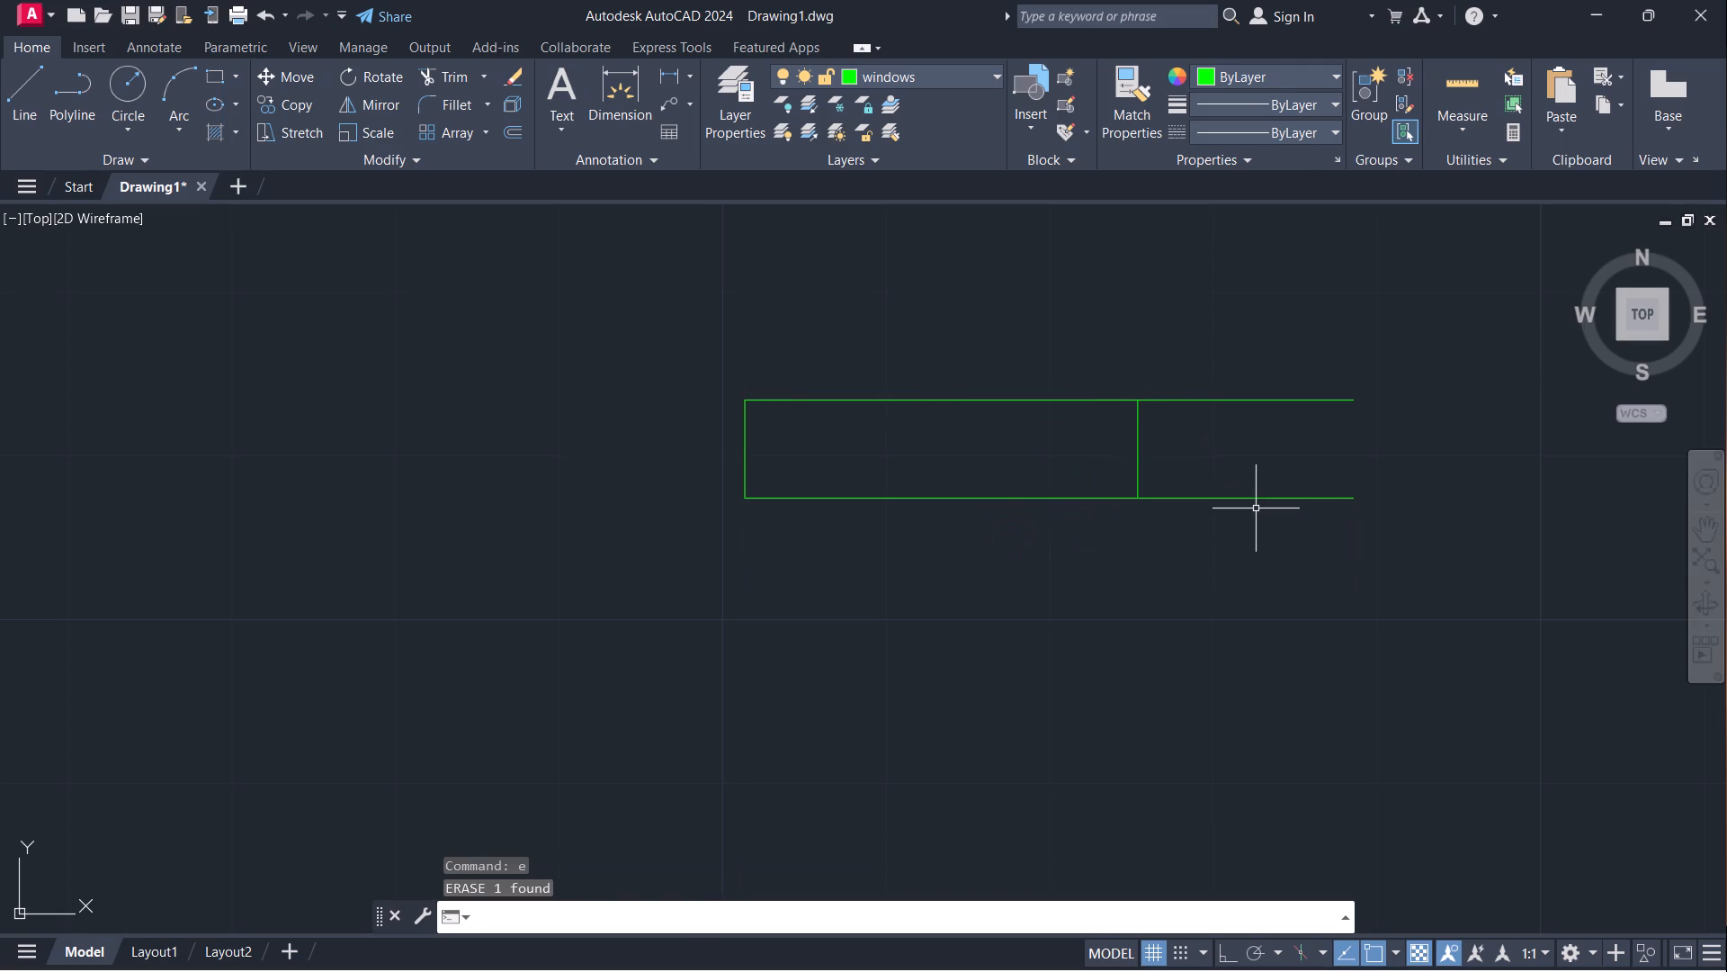
Trim the two long lines where they overhang beyond the relocated right short edge.
{"action": "type", "text": "tr"}
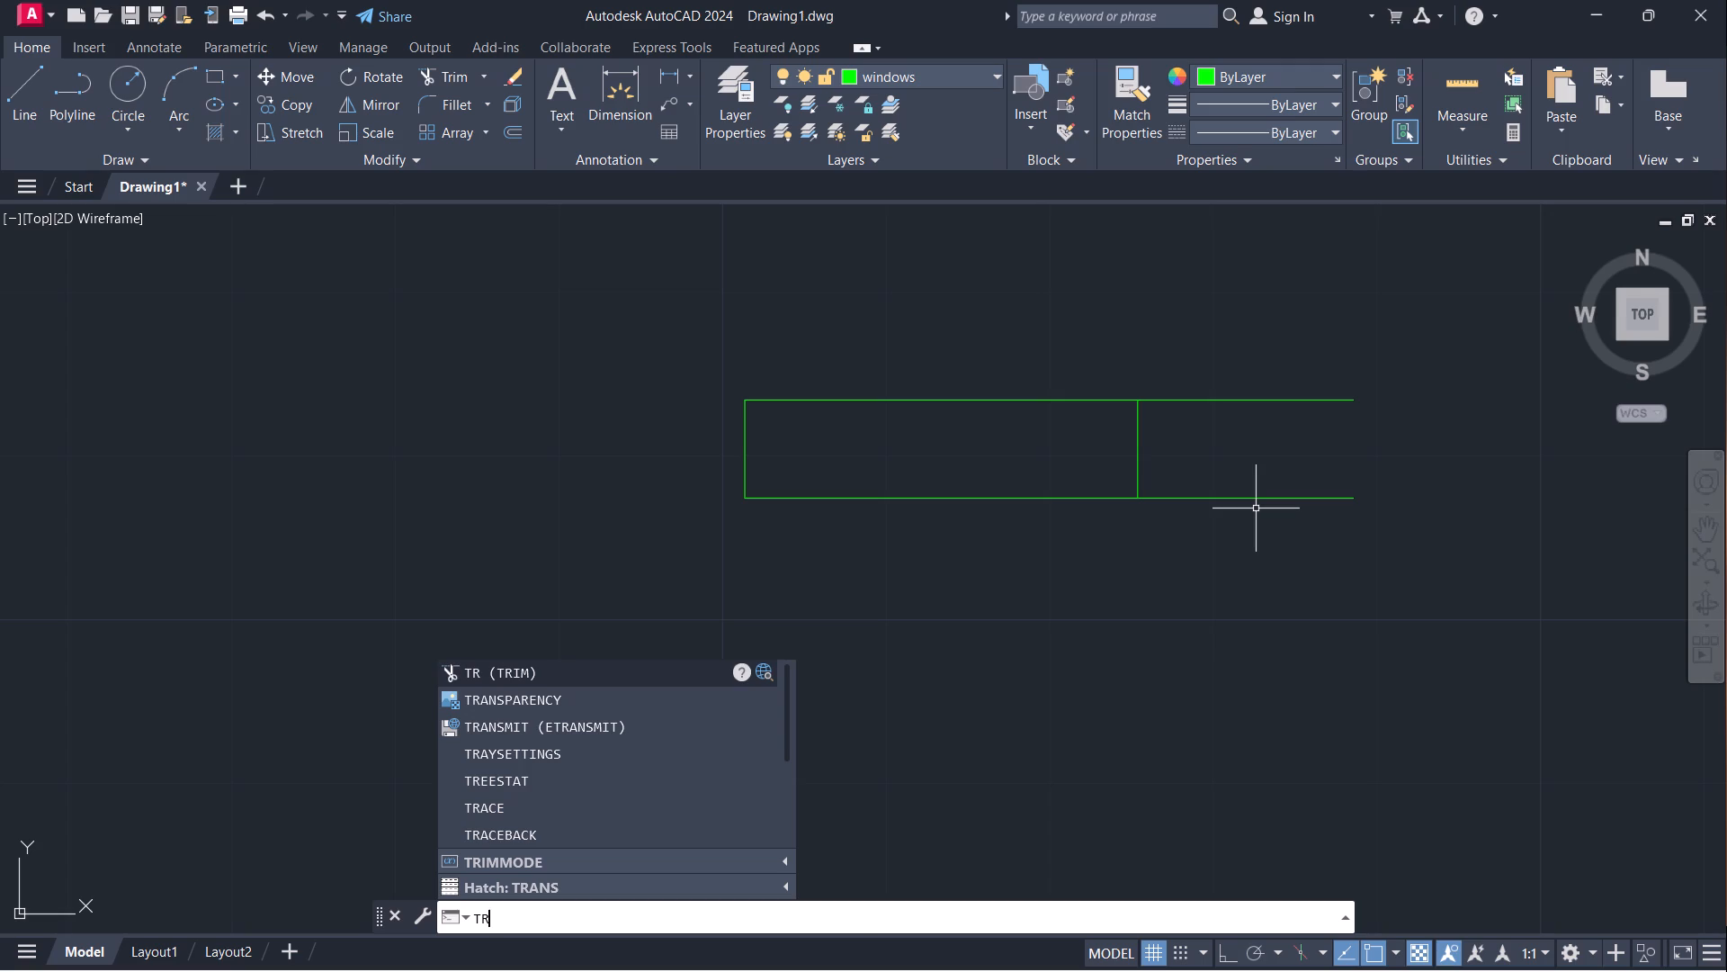
{"action": "key", "text": "Return"}
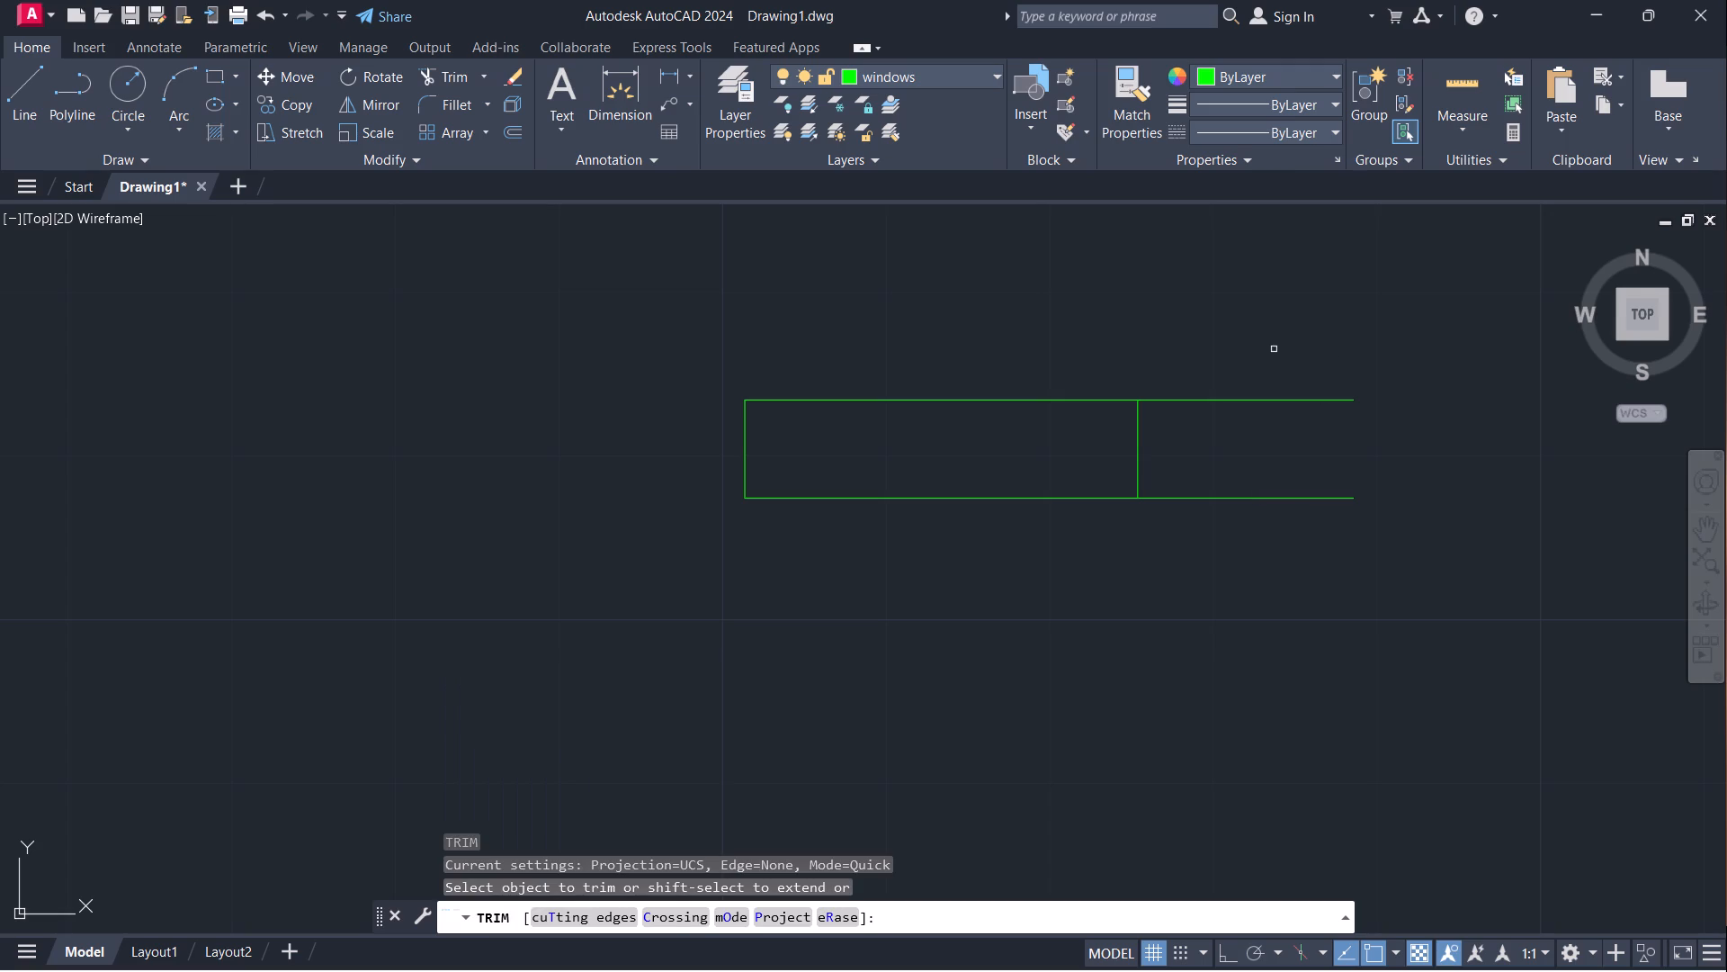
{"action": "left_click_drag", "start_coordinate": [1273, 349], "coordinate": [1291, 551]}
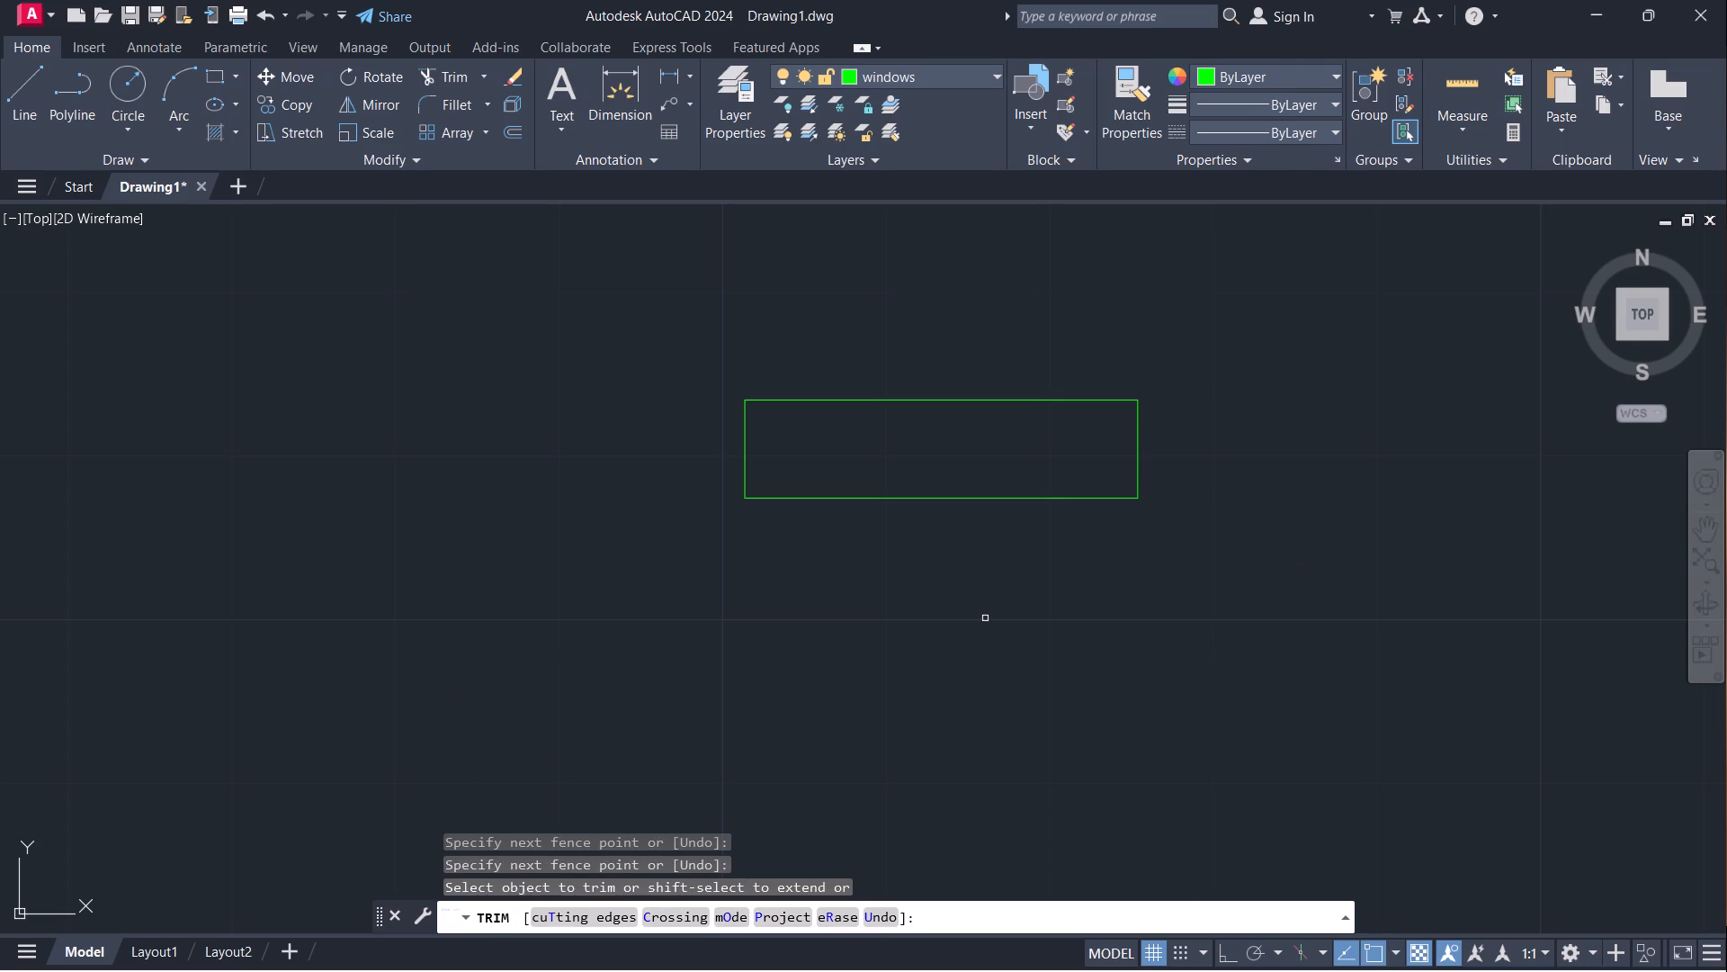
{"action": "left_click", "coordinate": [679, 342]}
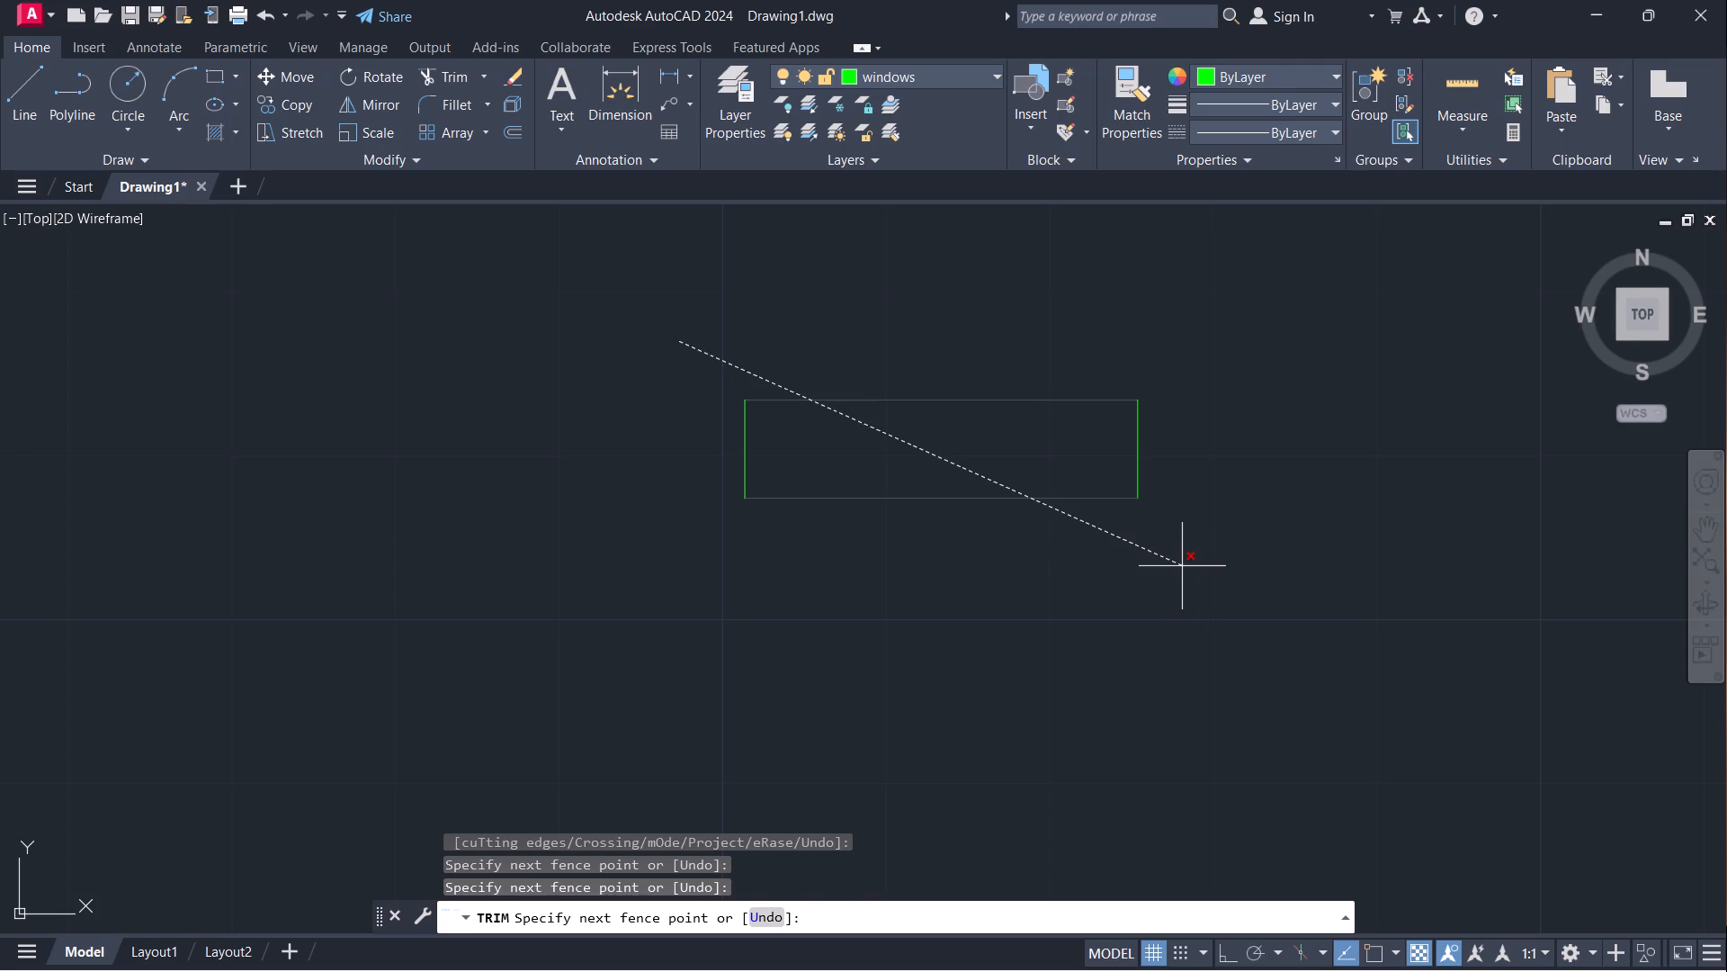
{"action": "left_click", "coordinate": [586, 253]}
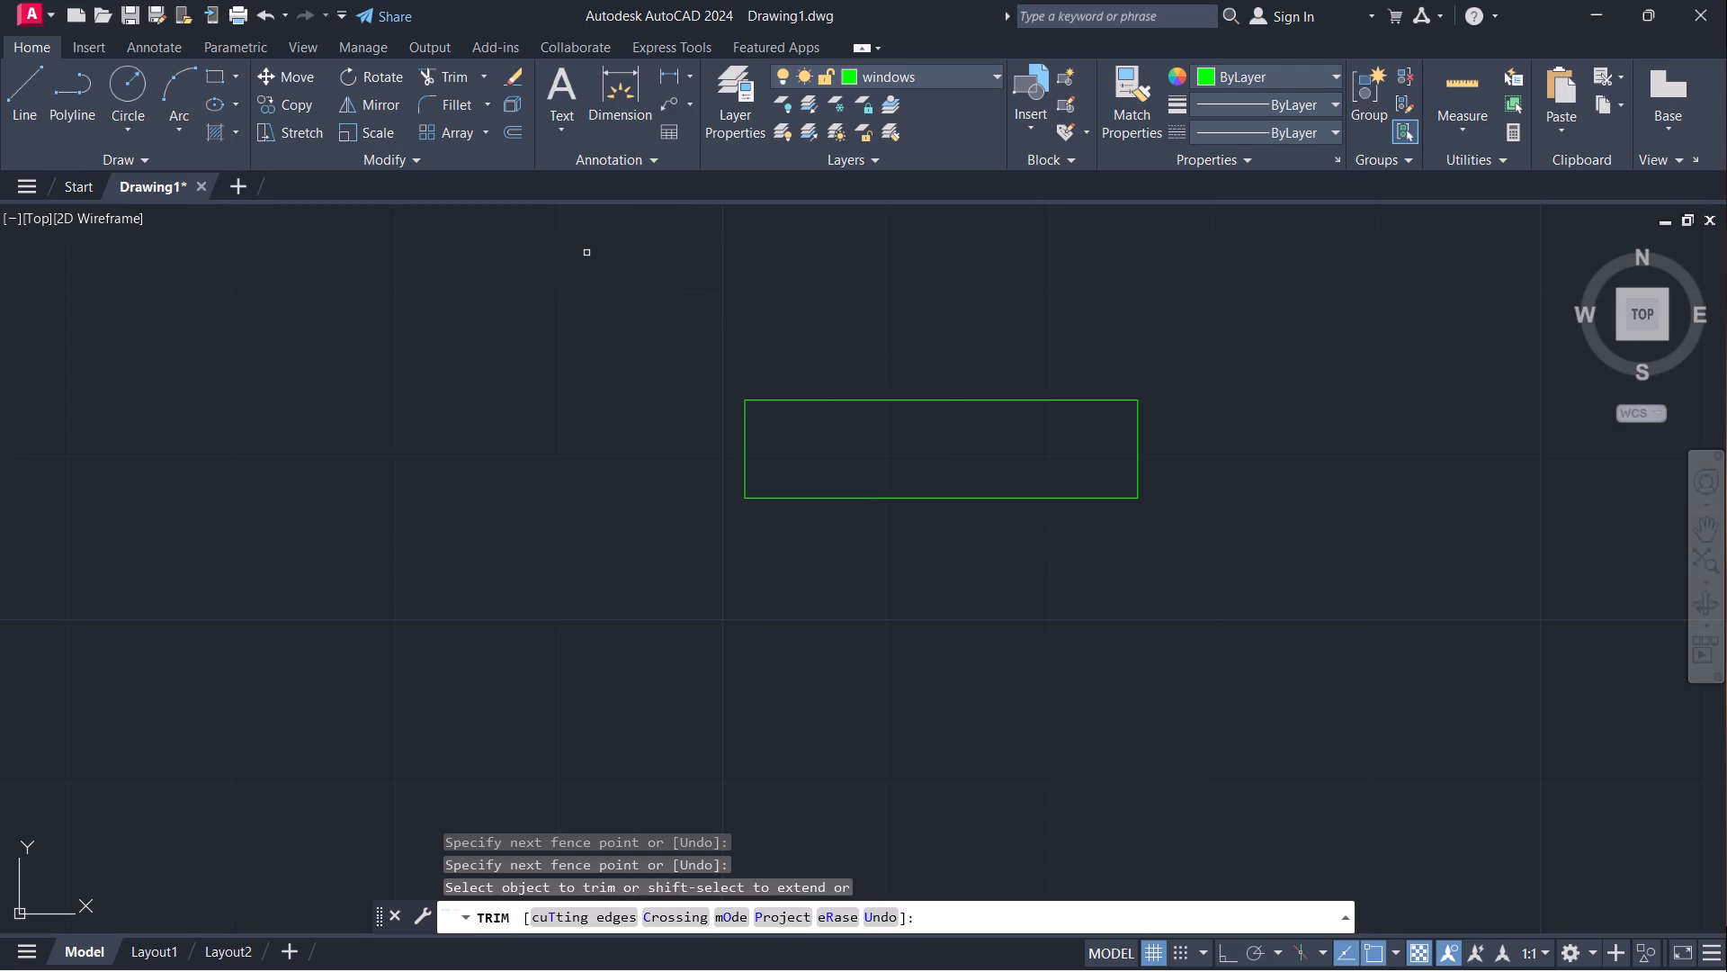
{"action": "key", "text": "Escape"}
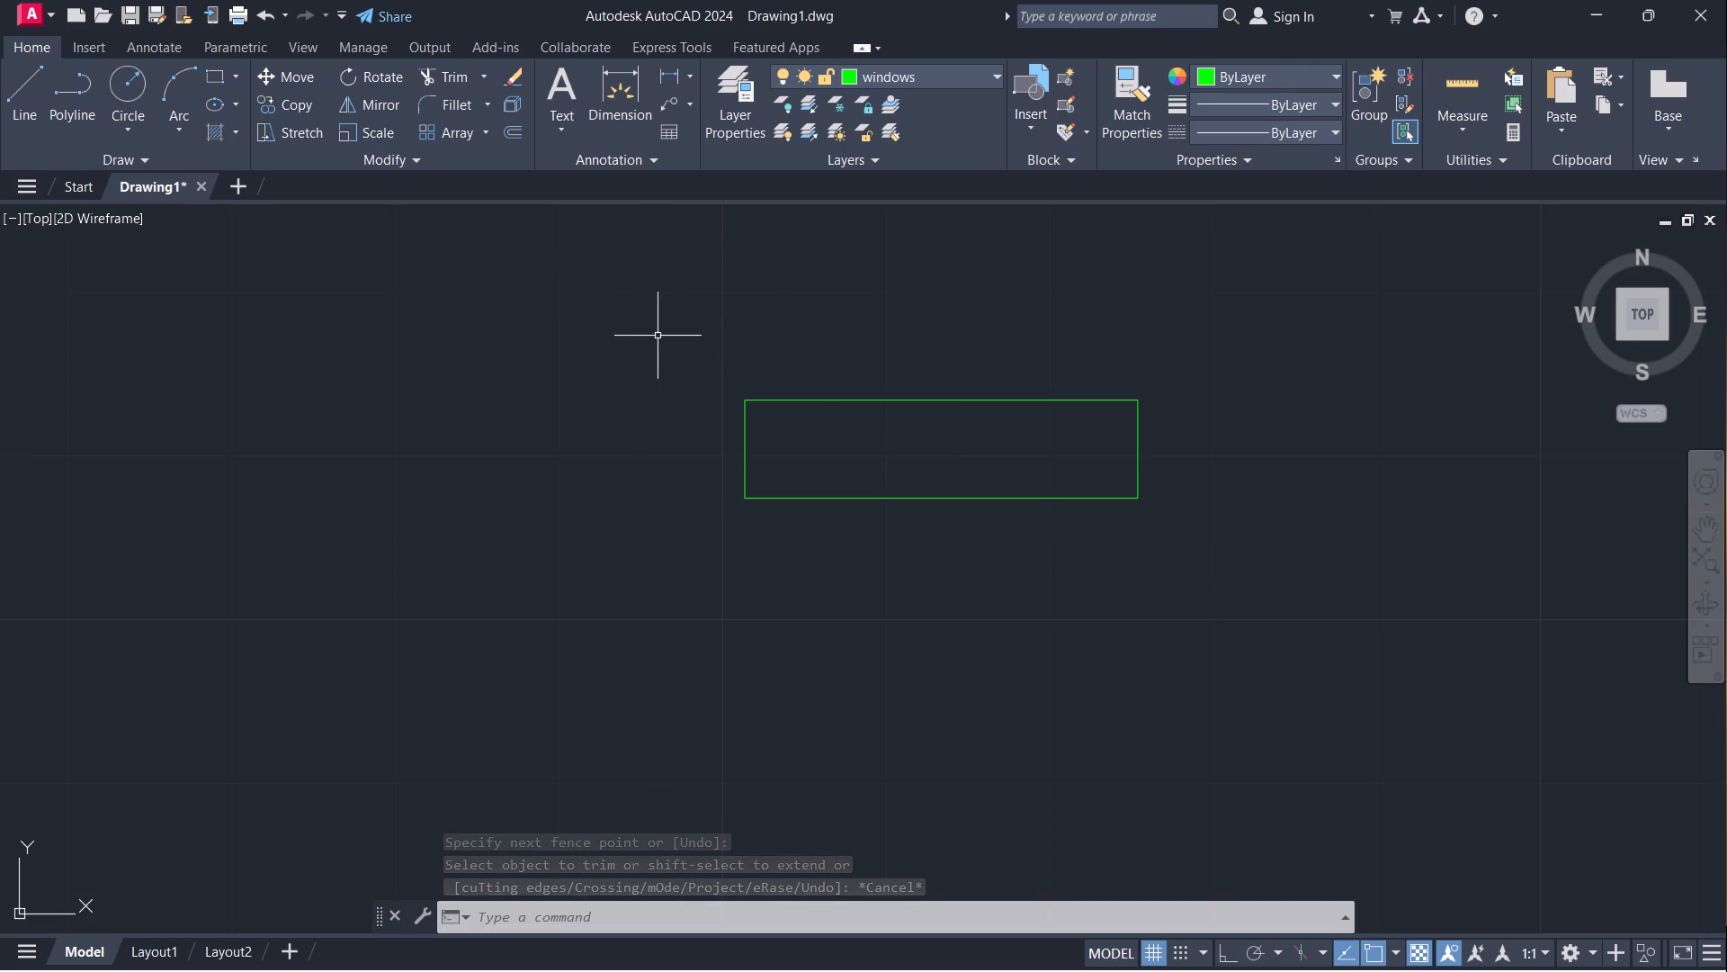
Copy the window rectangle twice straight down, stacking two copies below the original with their left edges aligned.
{"action": "left_click", "coordinate": [628, 321]}
{"action": "left_click", "coordinate": [1247, 589]}
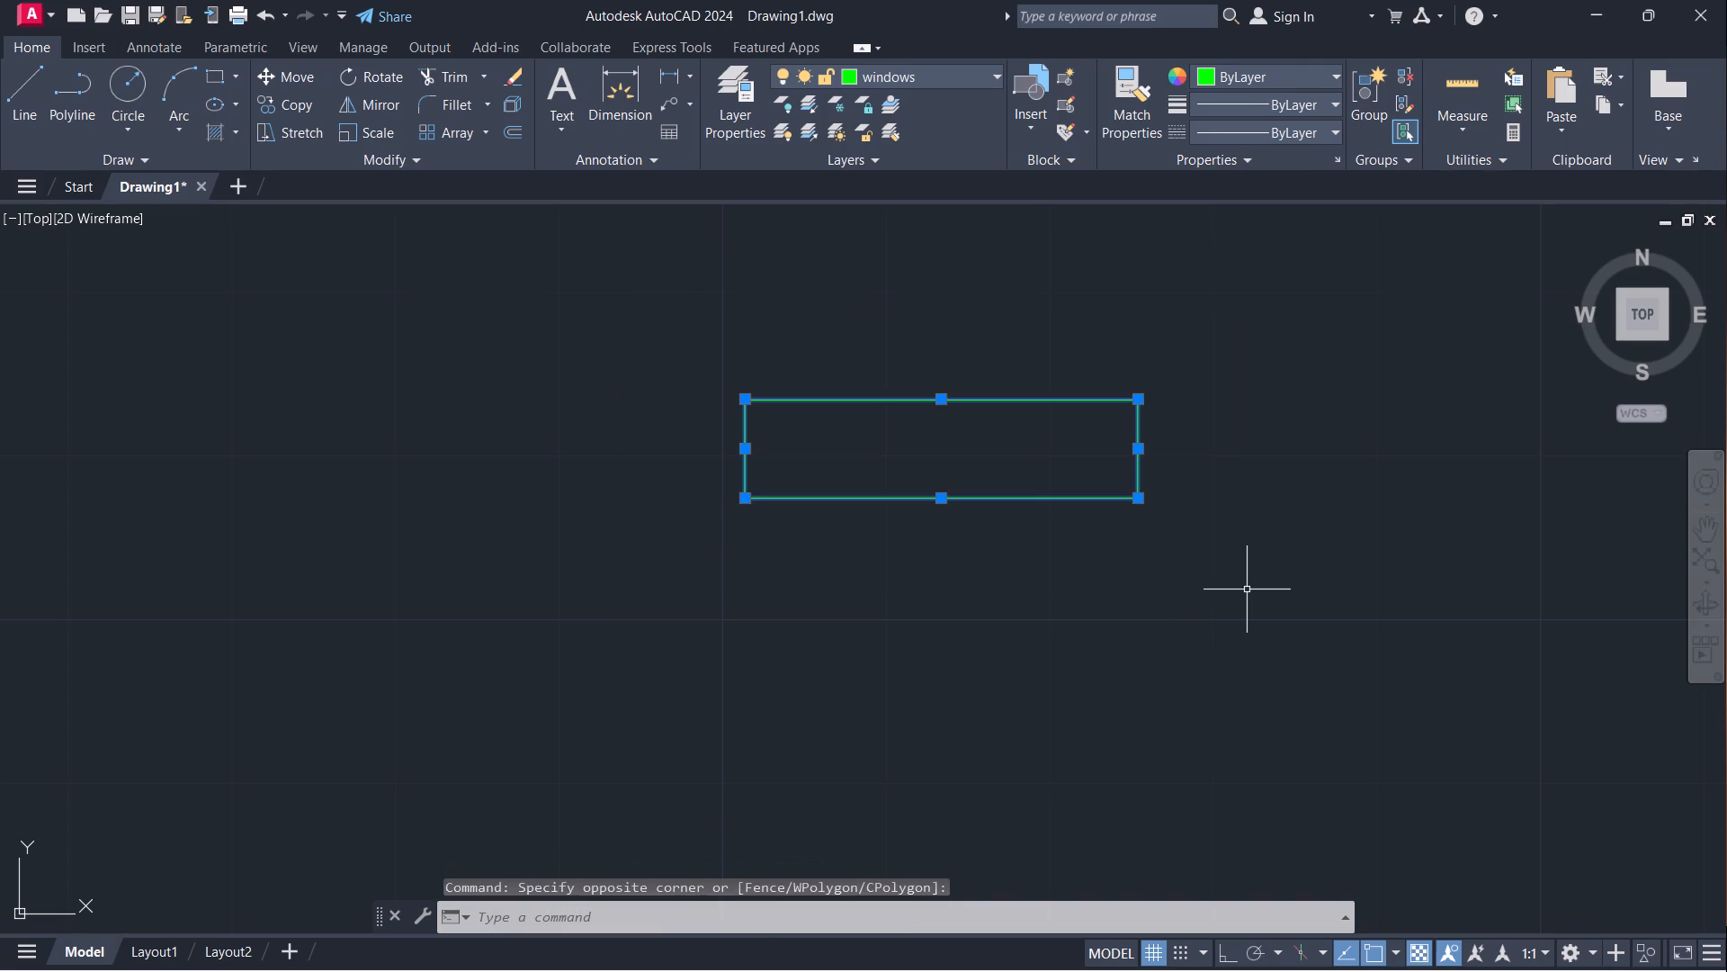
{"action": "type", "text": "co"}
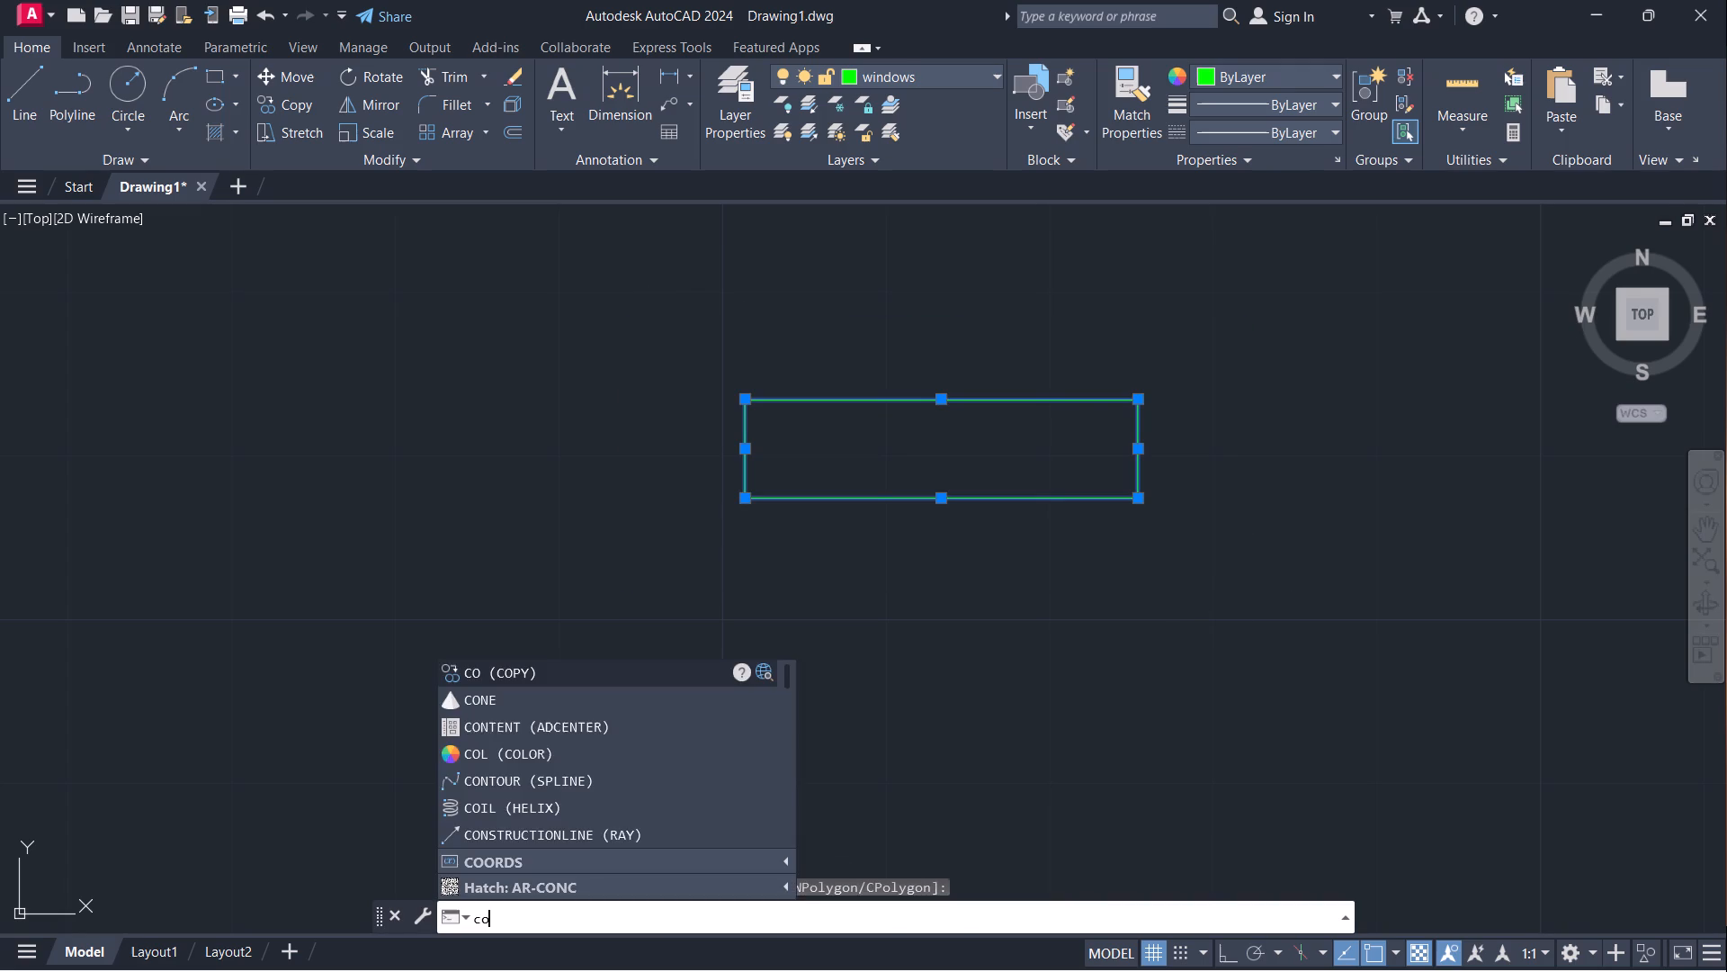
{"action": "key", "text": "Return"}
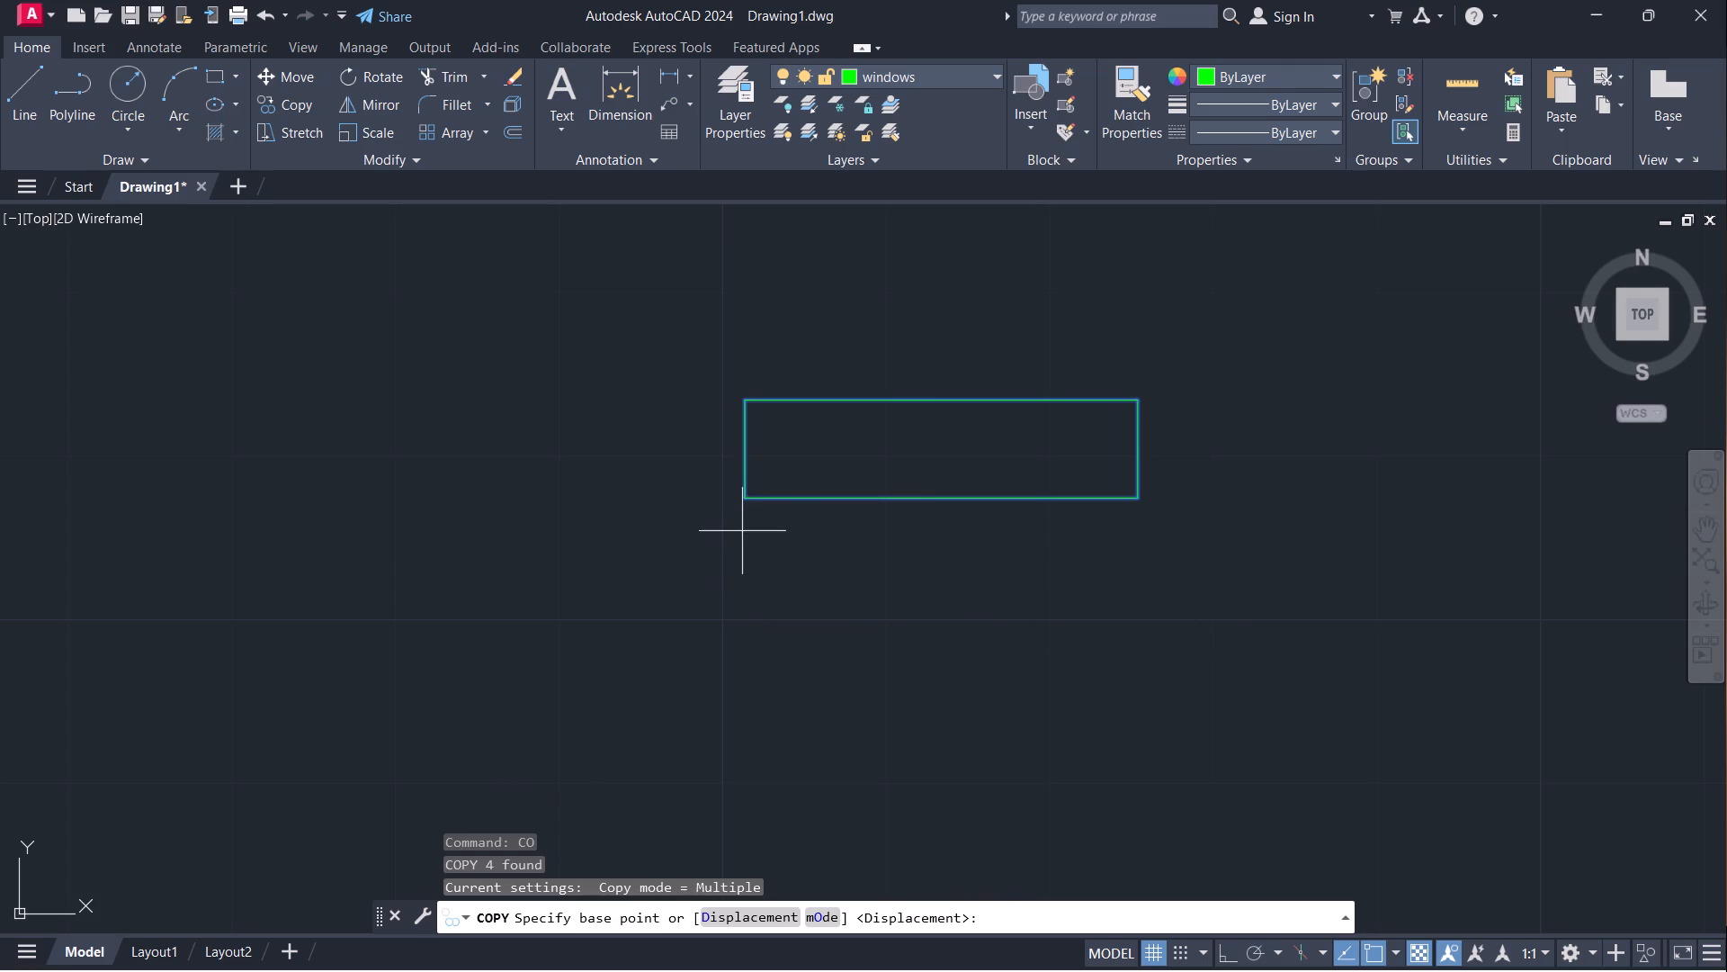
{"action": "left_click", "coordinate": [742, 500]}
{"action": "left_click", "coordinate": [742, 645]}
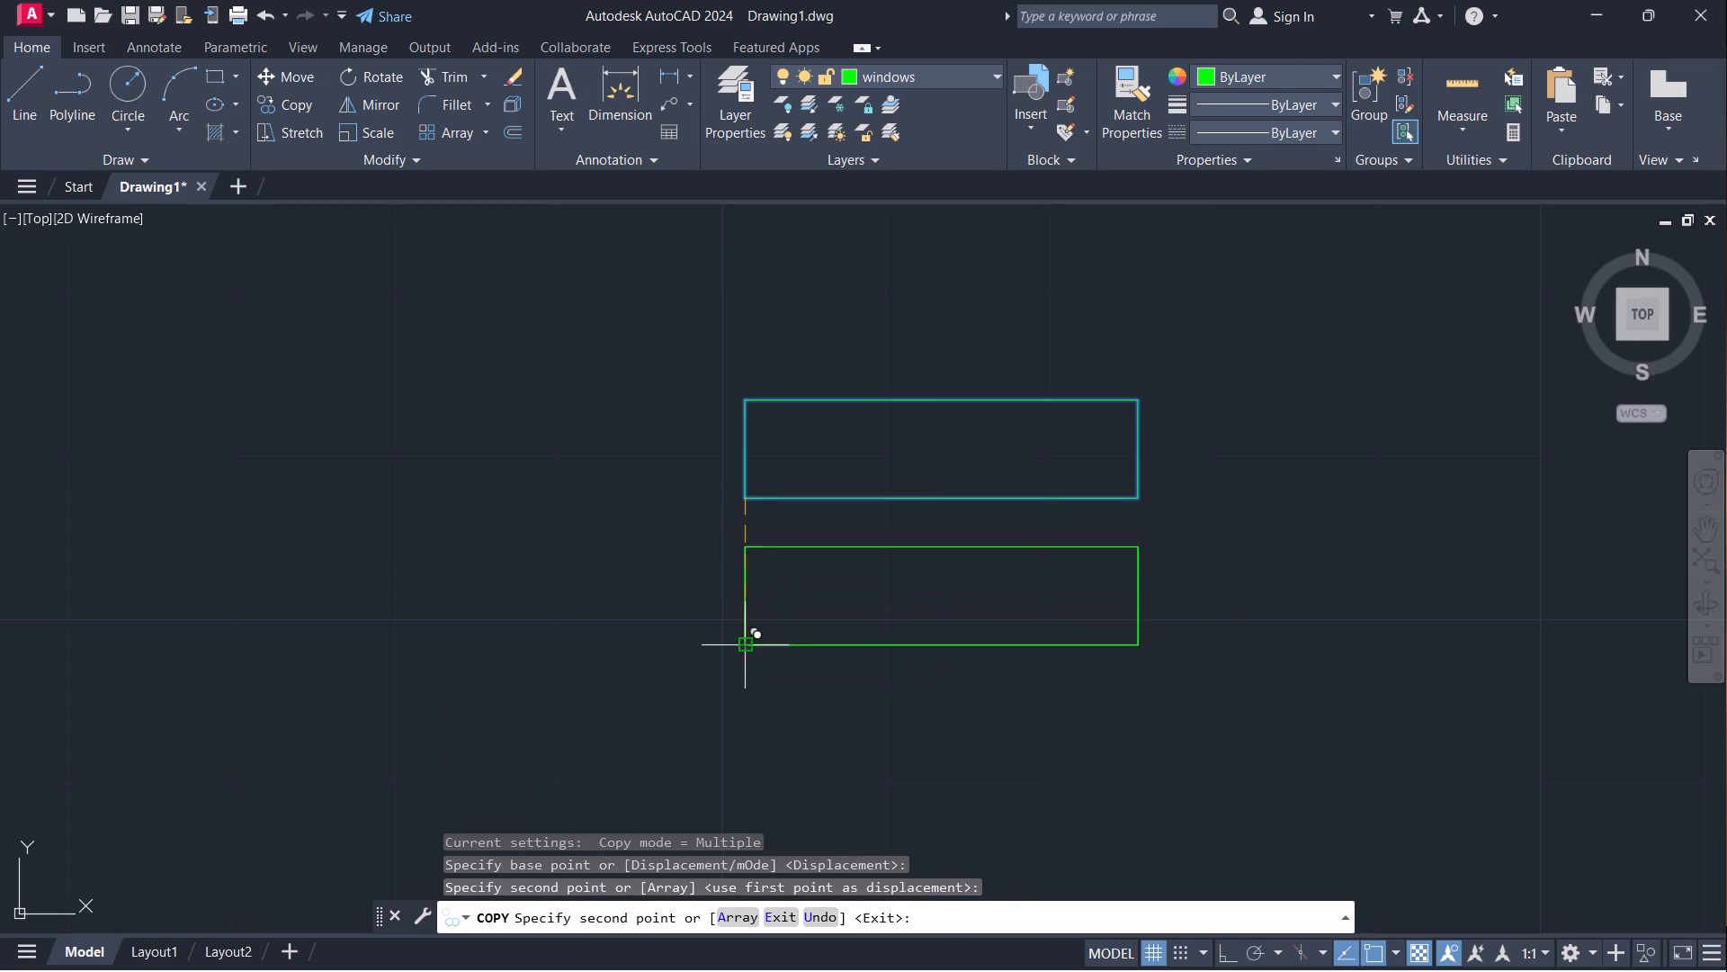
{"action": "left_click", "coordinate": [747, 836]}
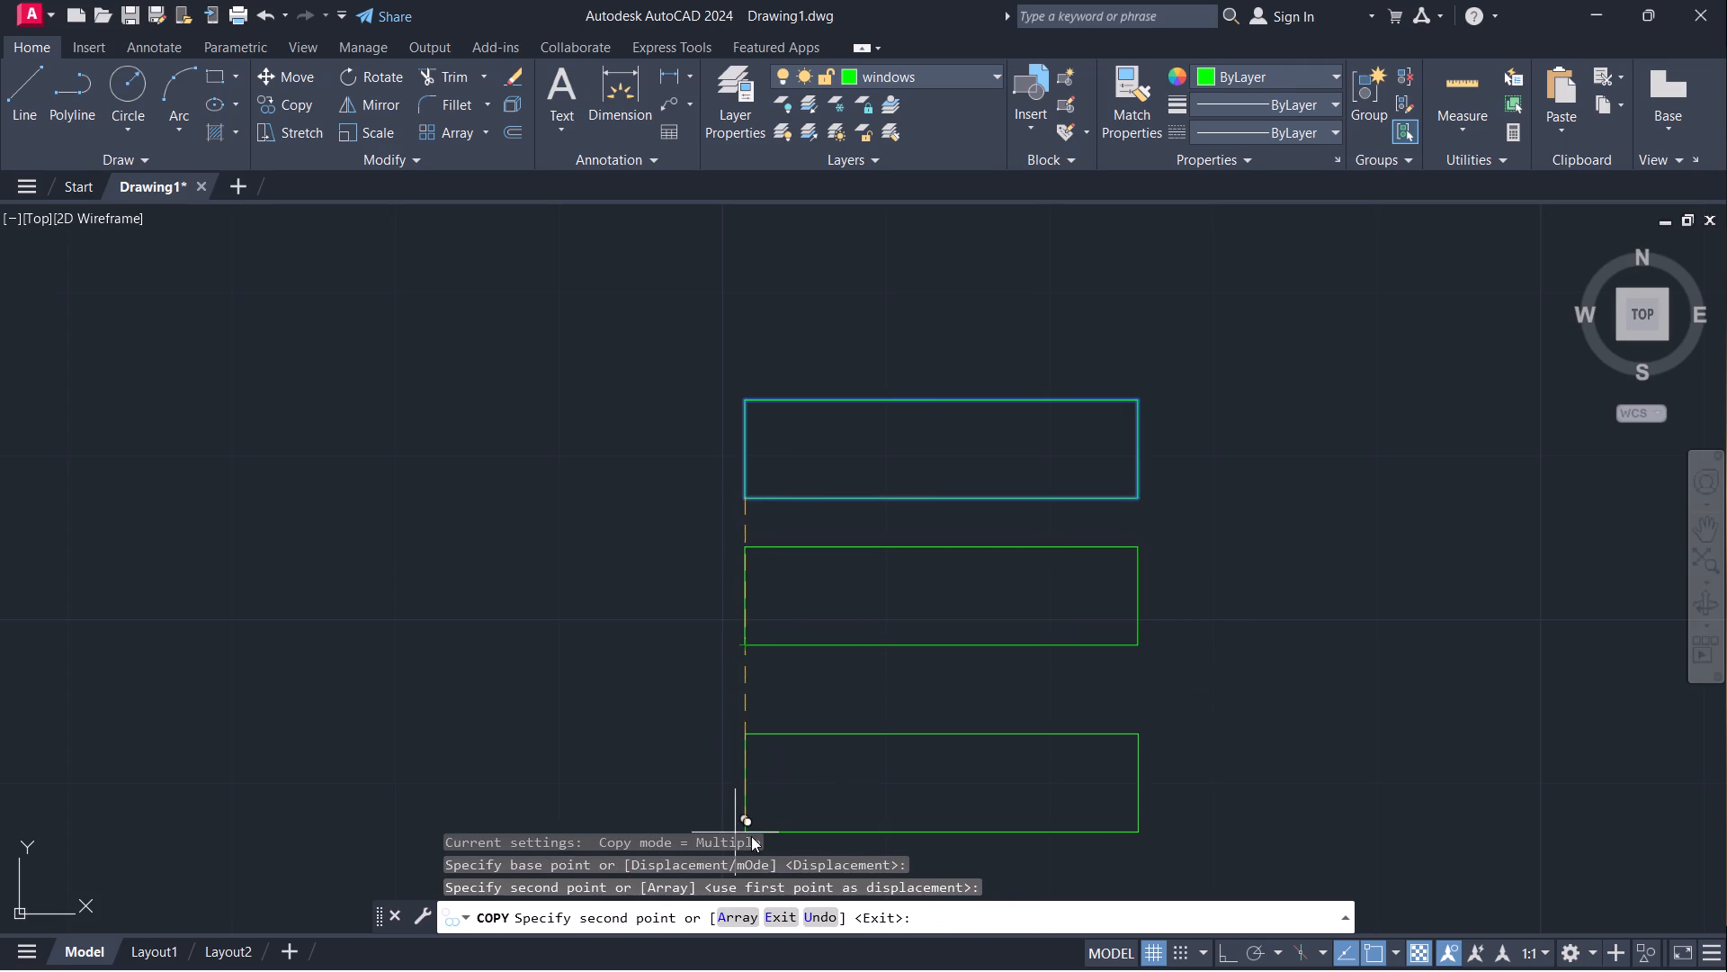
{"action": "left_click", "coordinate": [737, 789]}
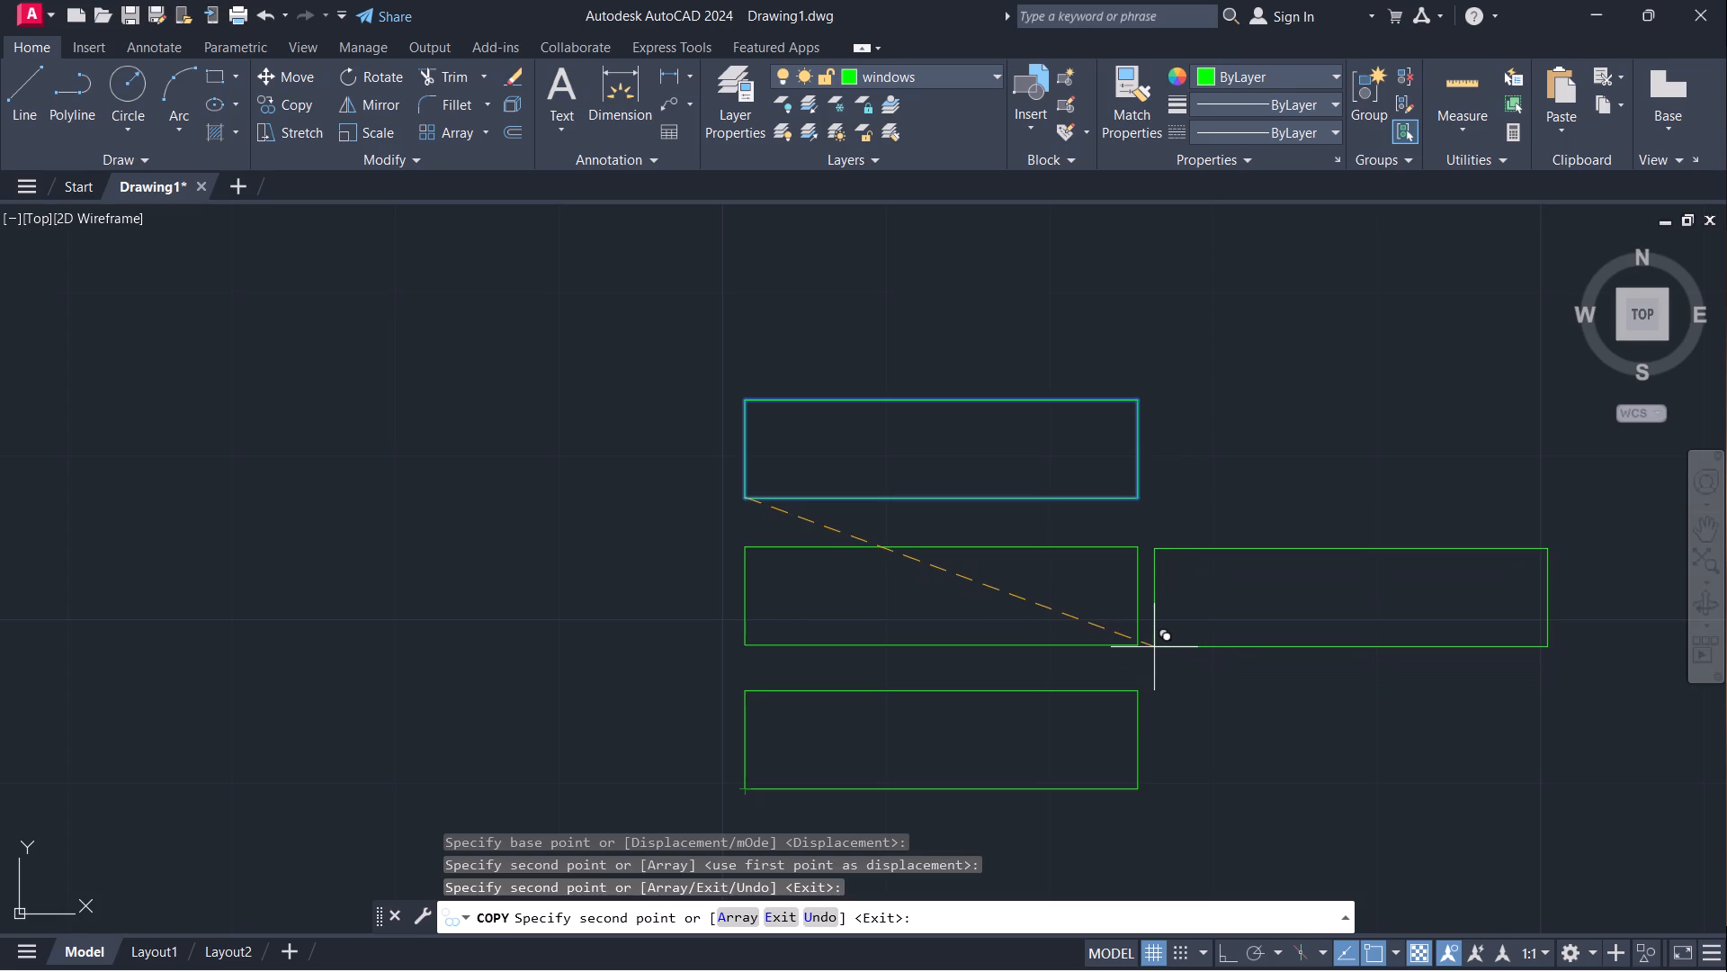
{"action": "key", "text": "Escape"}
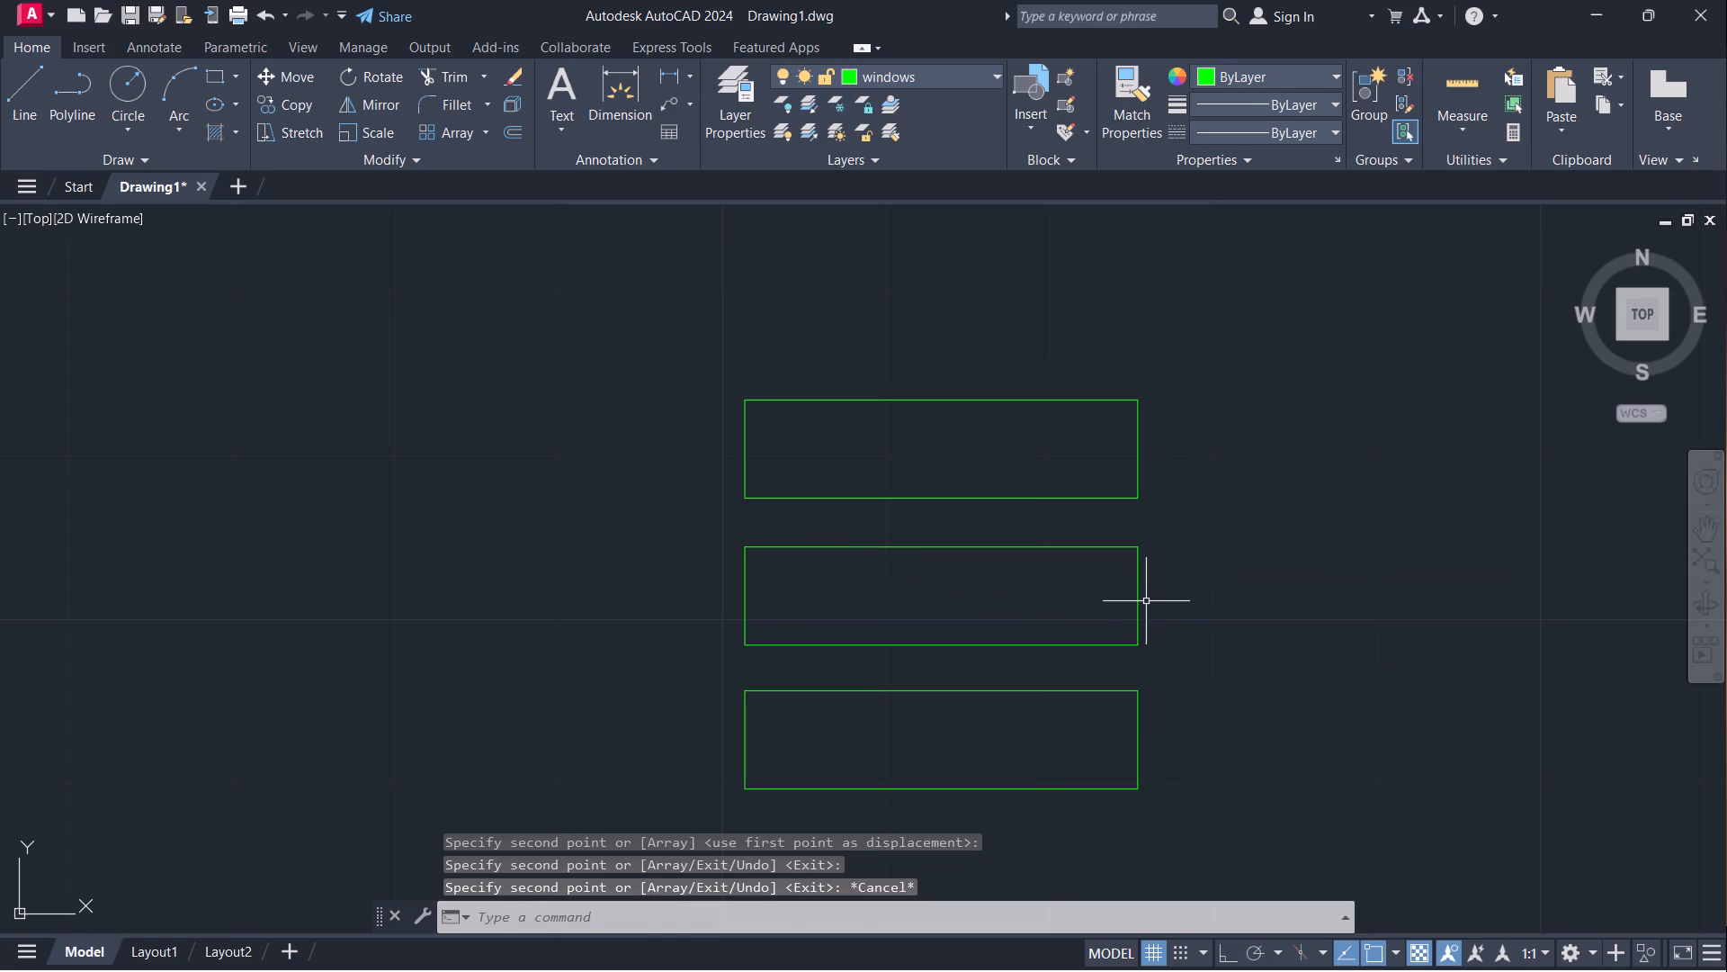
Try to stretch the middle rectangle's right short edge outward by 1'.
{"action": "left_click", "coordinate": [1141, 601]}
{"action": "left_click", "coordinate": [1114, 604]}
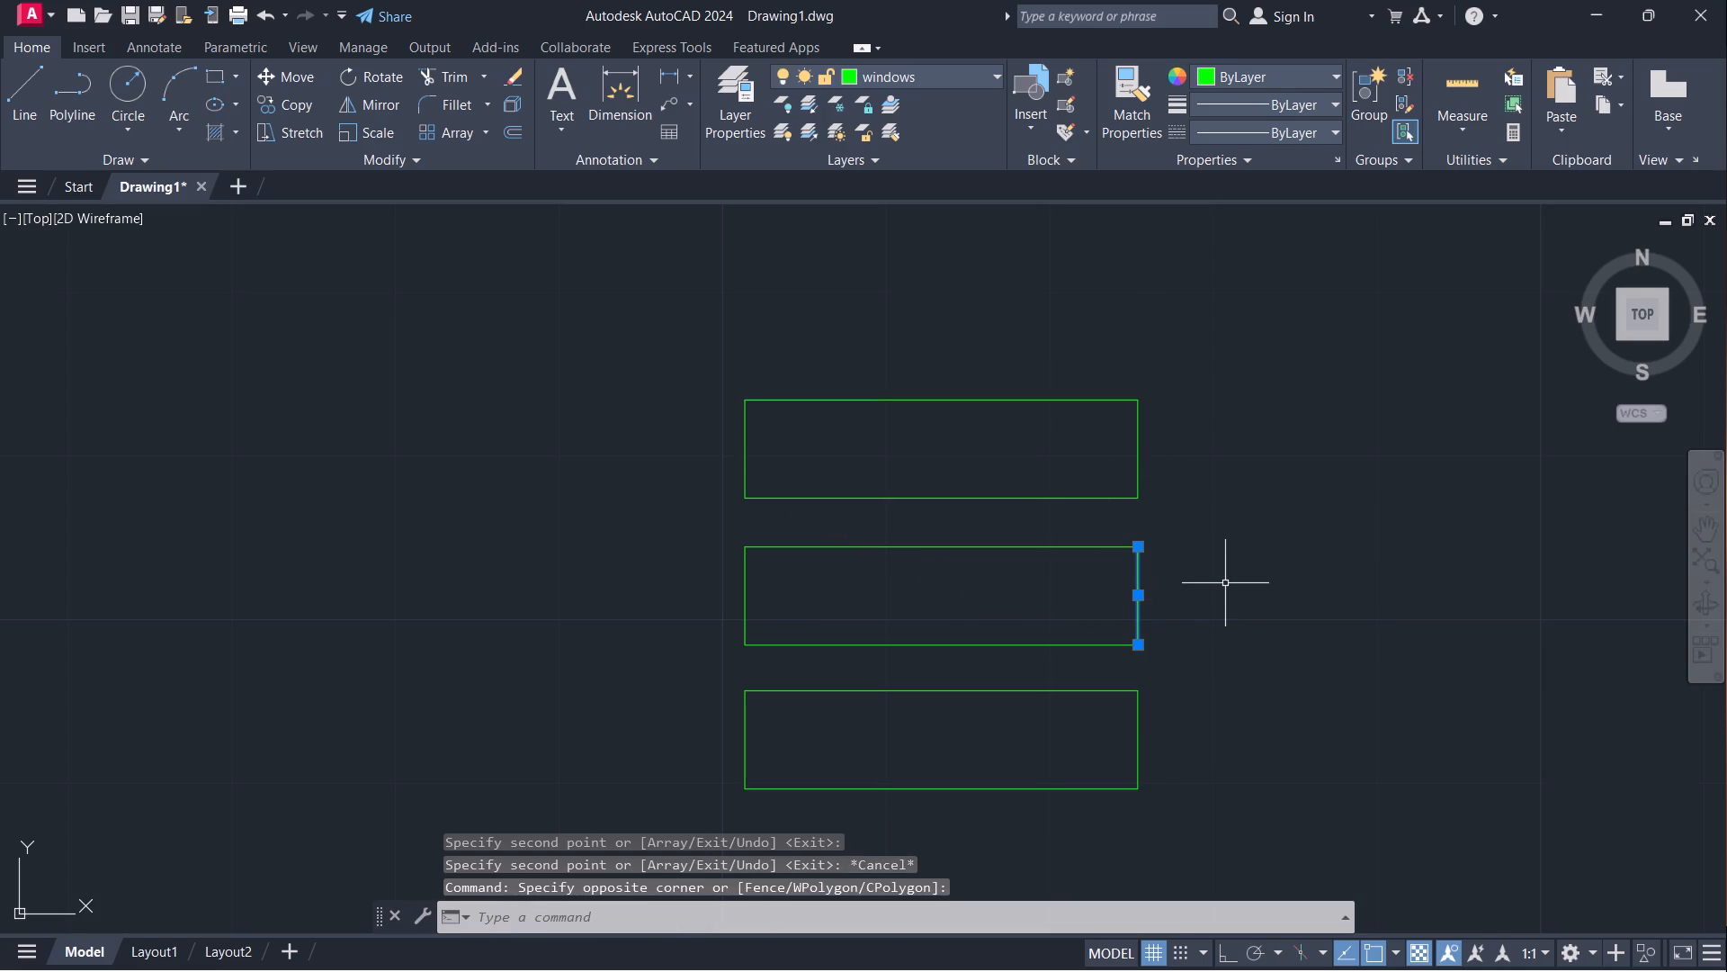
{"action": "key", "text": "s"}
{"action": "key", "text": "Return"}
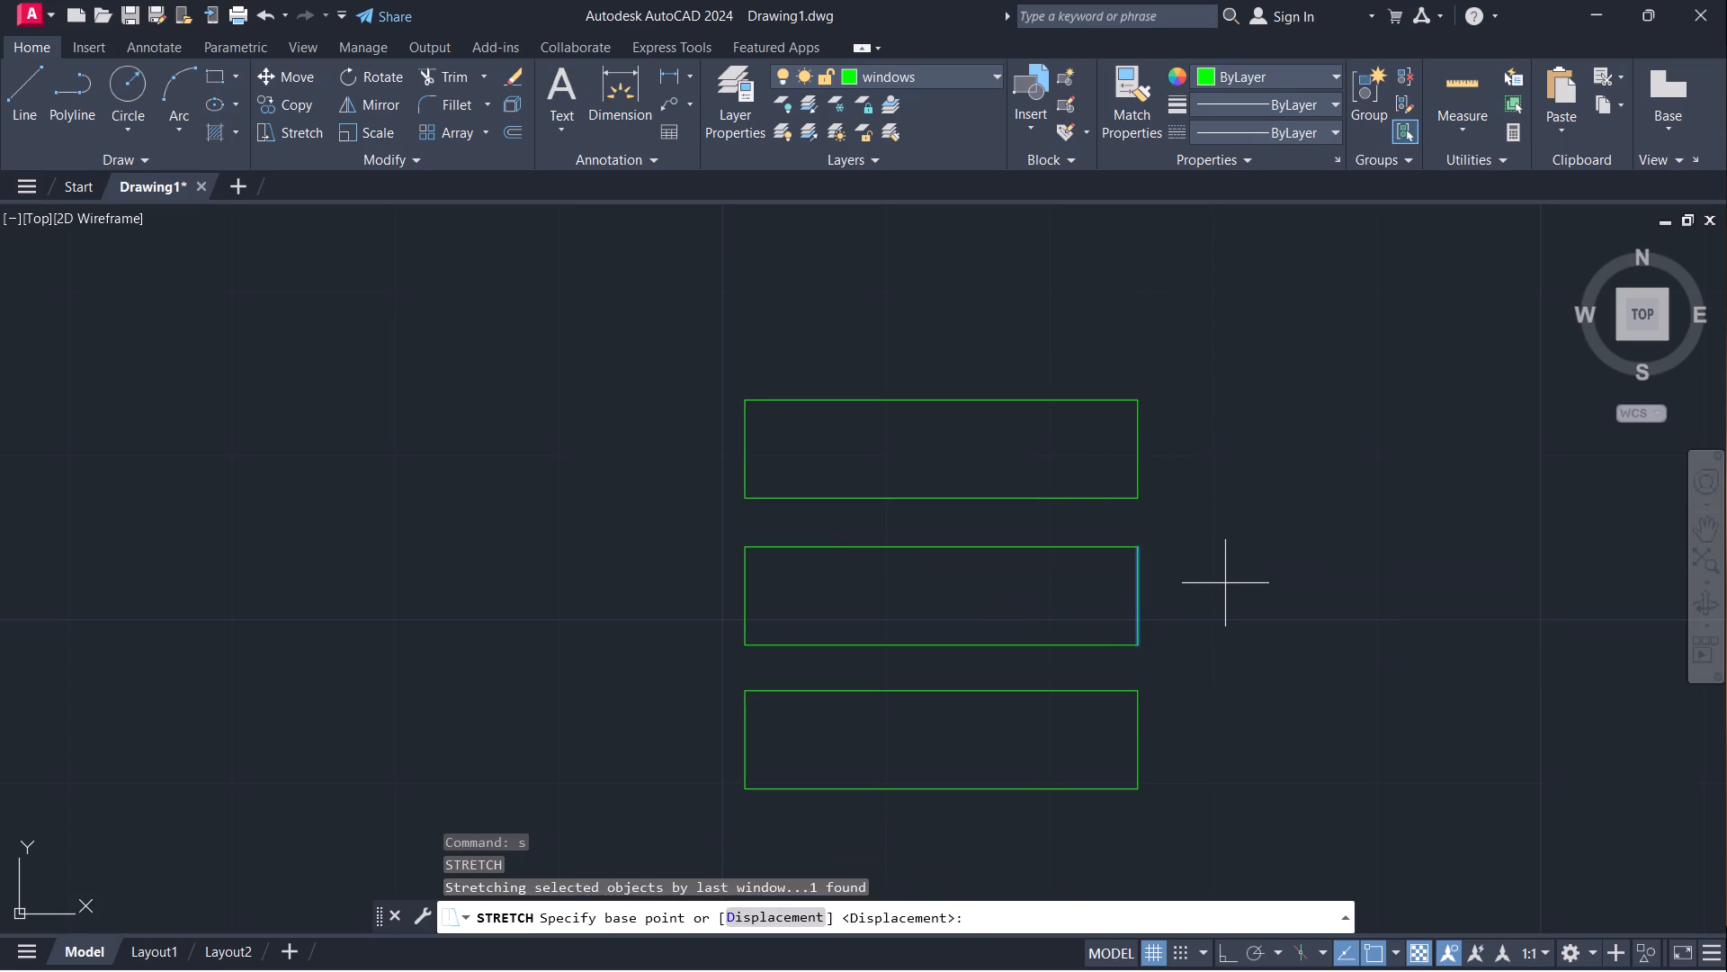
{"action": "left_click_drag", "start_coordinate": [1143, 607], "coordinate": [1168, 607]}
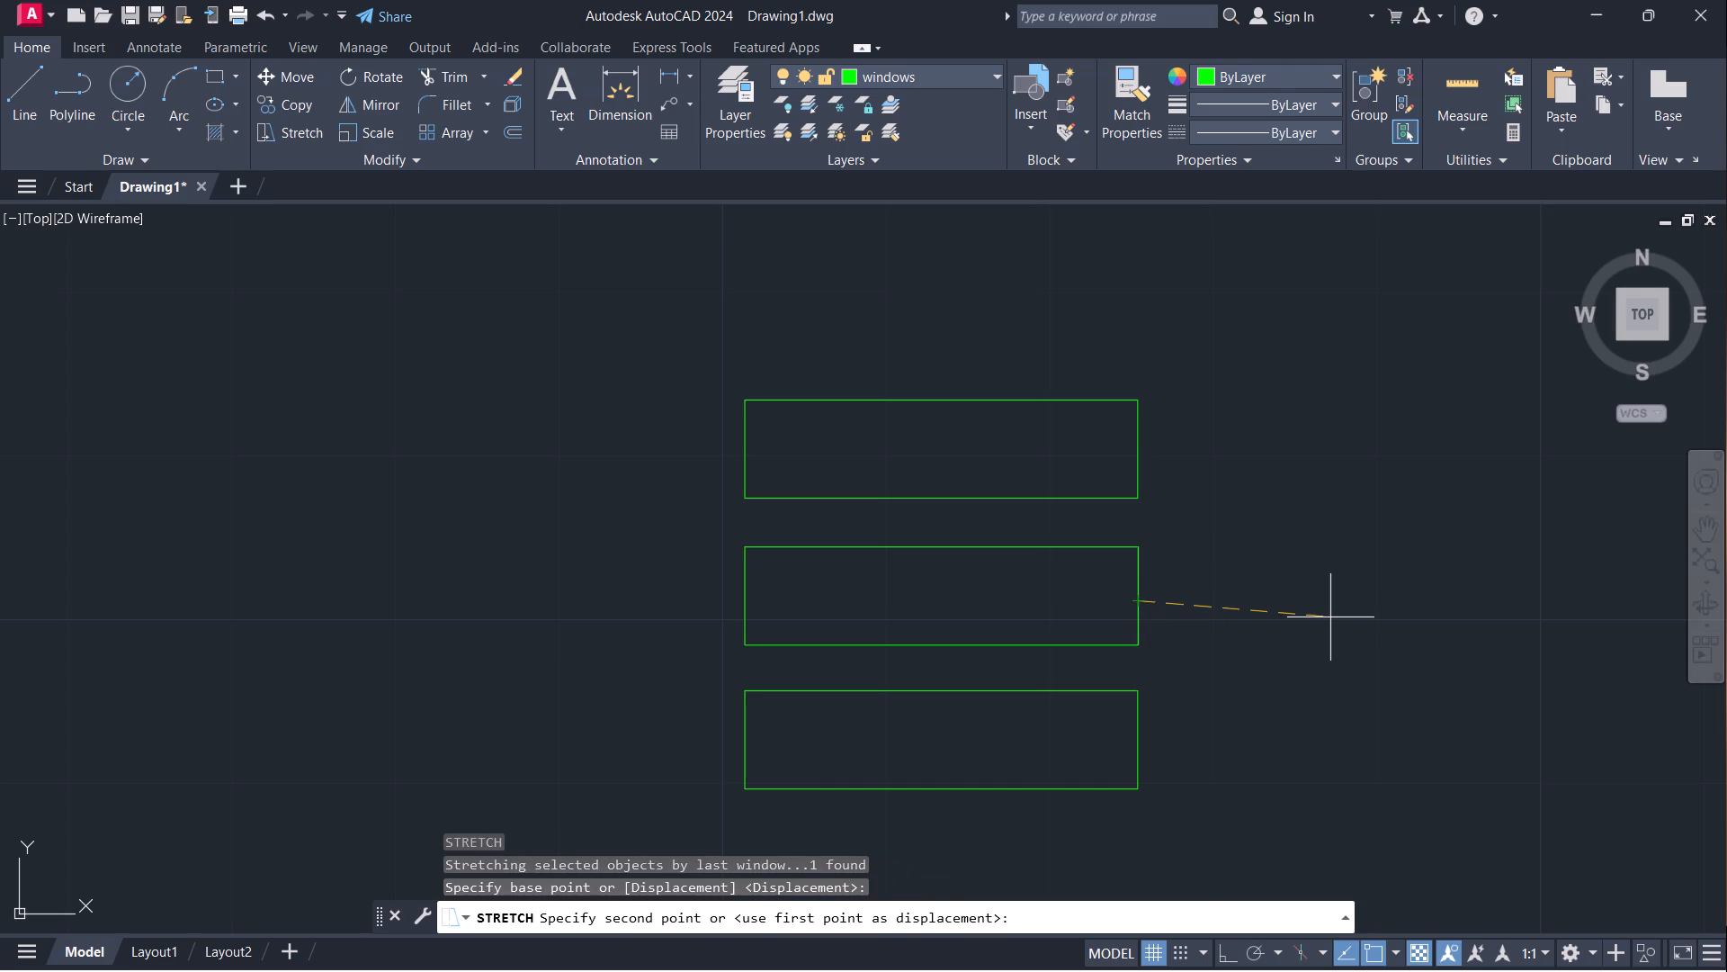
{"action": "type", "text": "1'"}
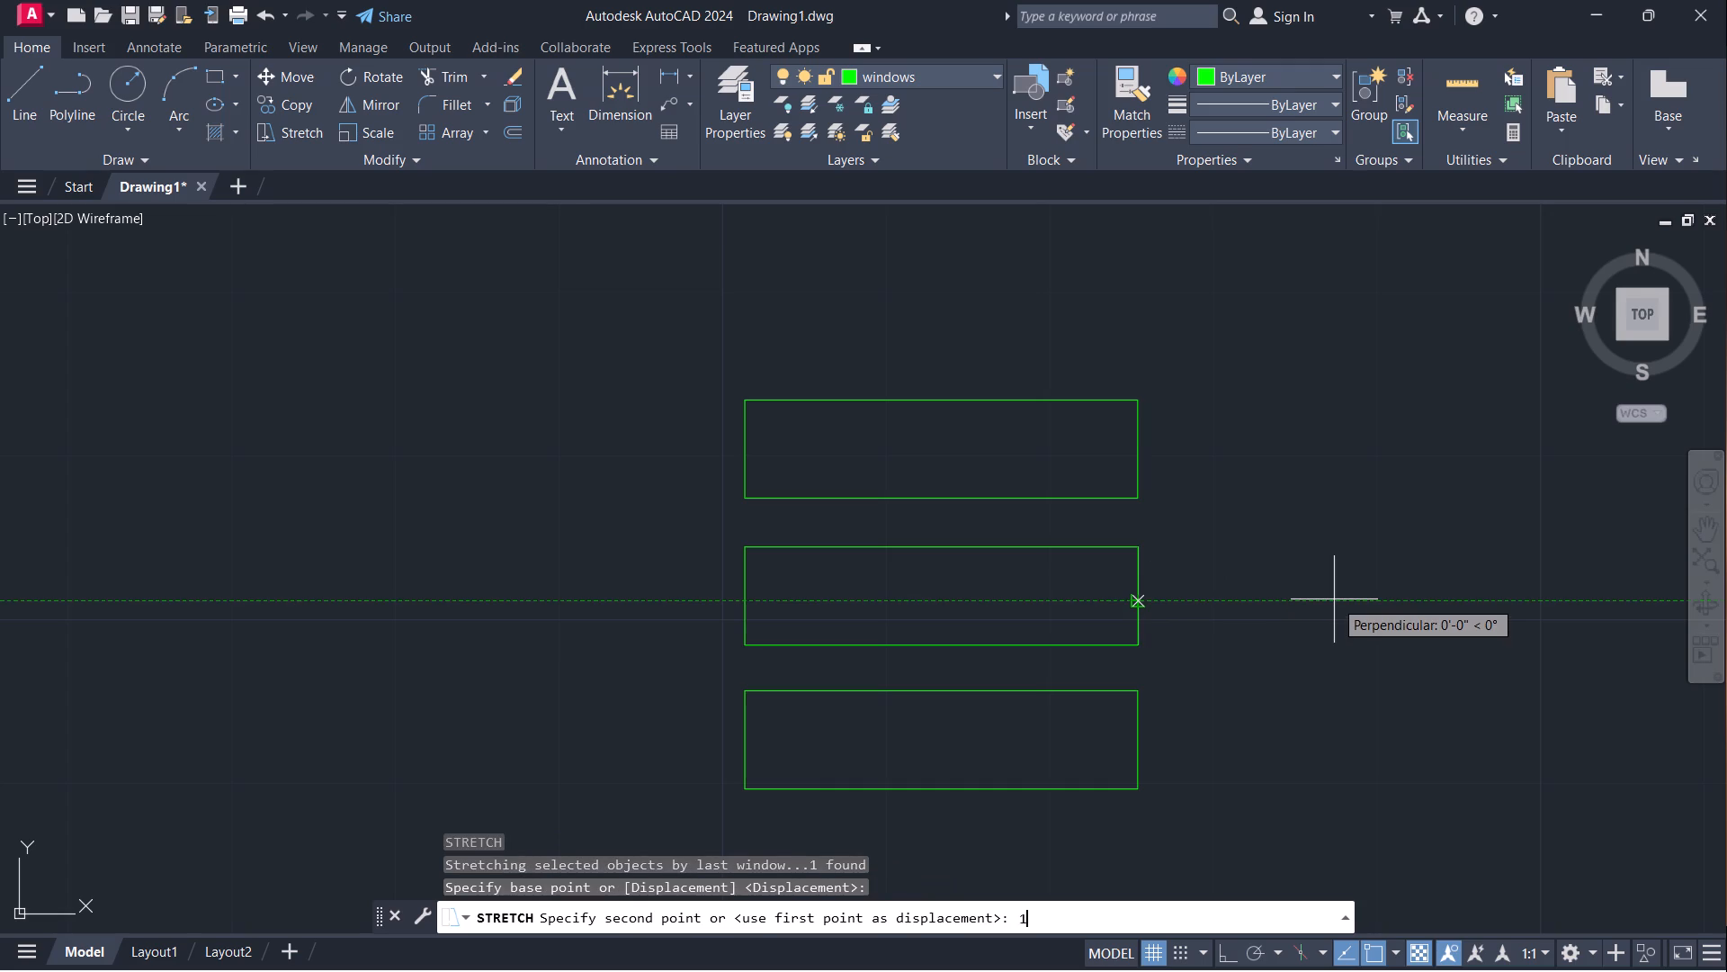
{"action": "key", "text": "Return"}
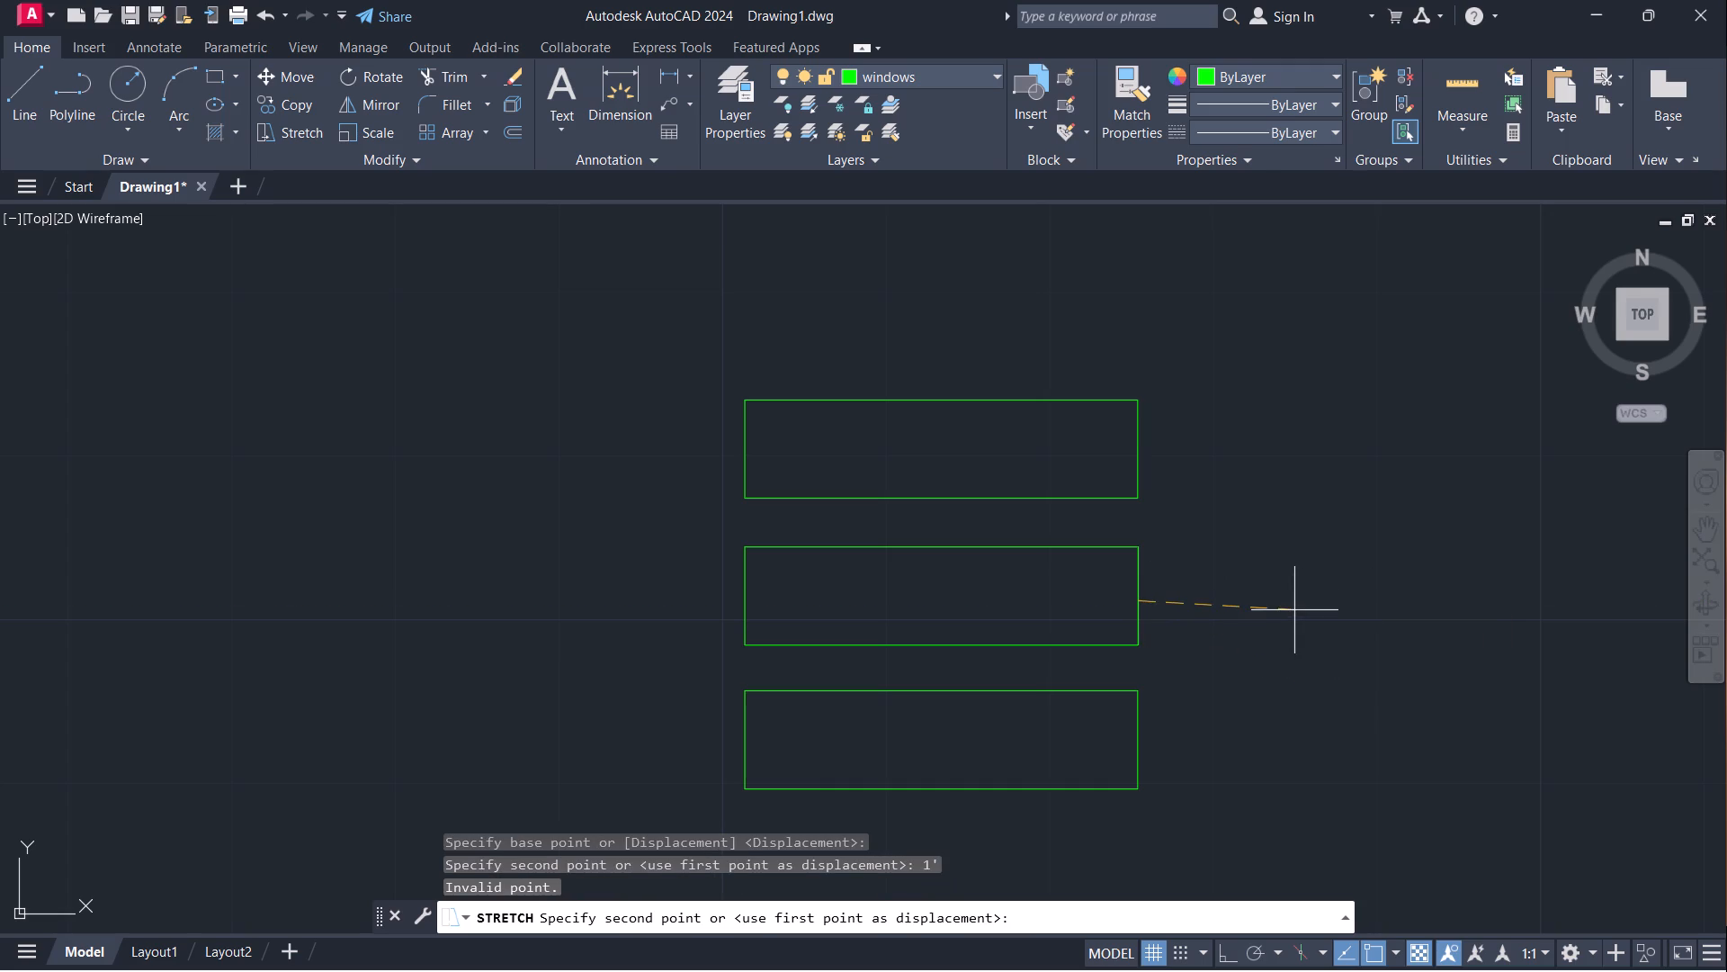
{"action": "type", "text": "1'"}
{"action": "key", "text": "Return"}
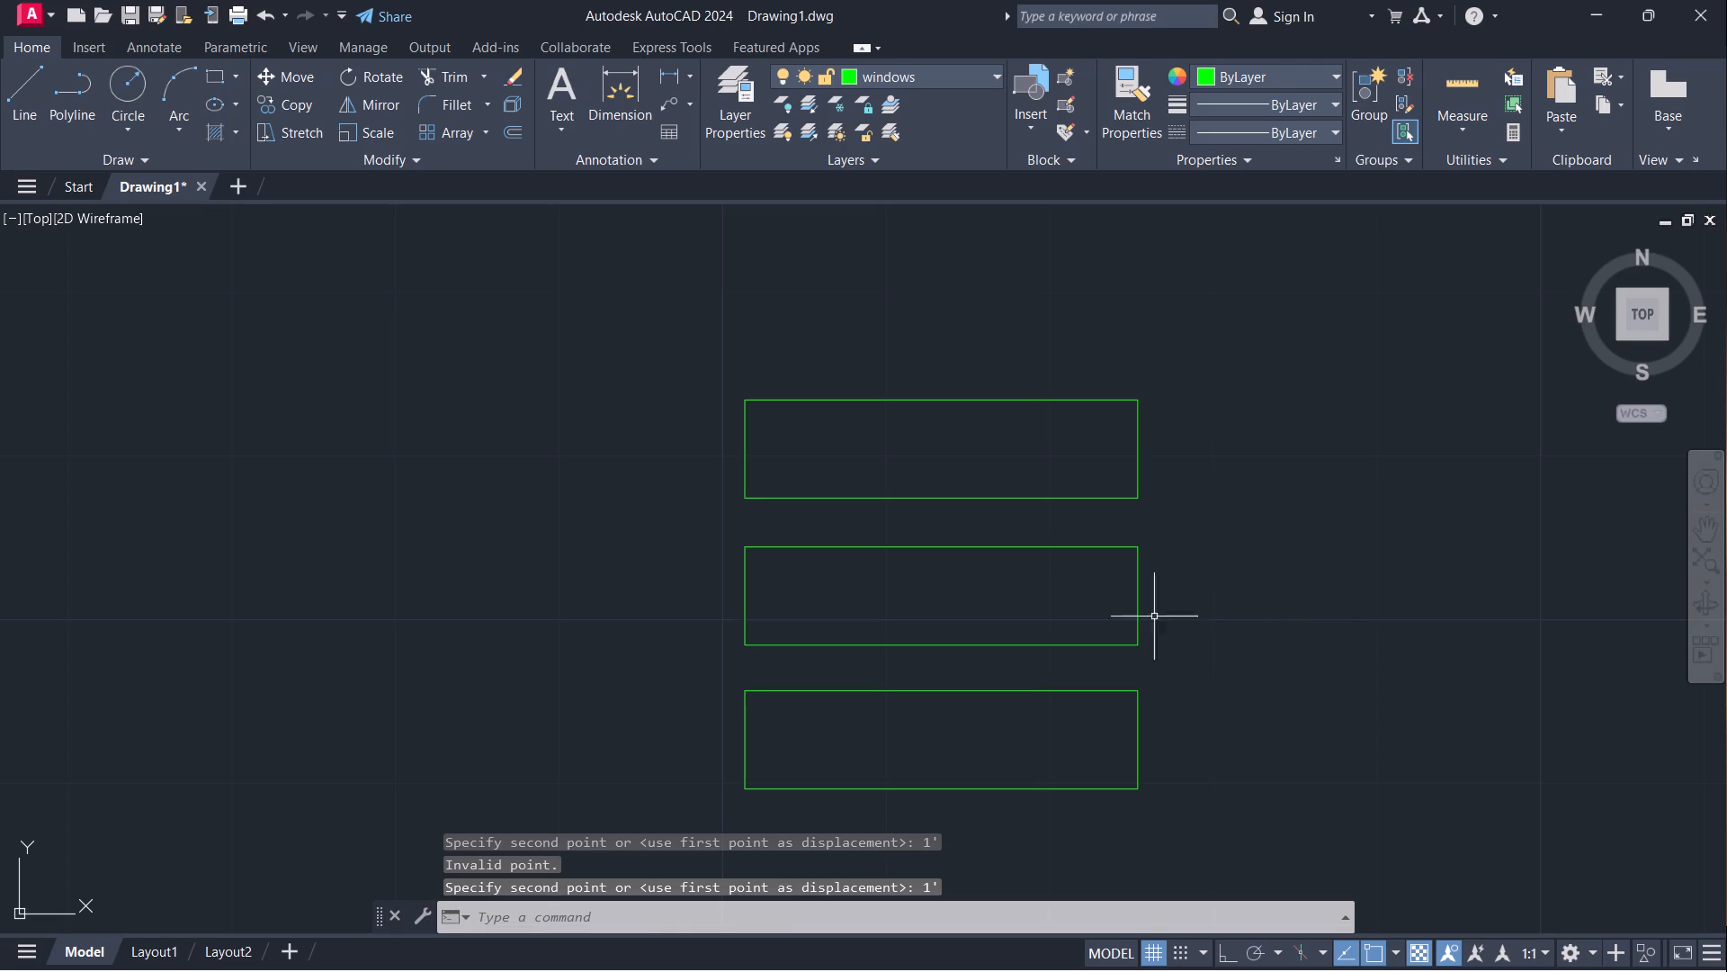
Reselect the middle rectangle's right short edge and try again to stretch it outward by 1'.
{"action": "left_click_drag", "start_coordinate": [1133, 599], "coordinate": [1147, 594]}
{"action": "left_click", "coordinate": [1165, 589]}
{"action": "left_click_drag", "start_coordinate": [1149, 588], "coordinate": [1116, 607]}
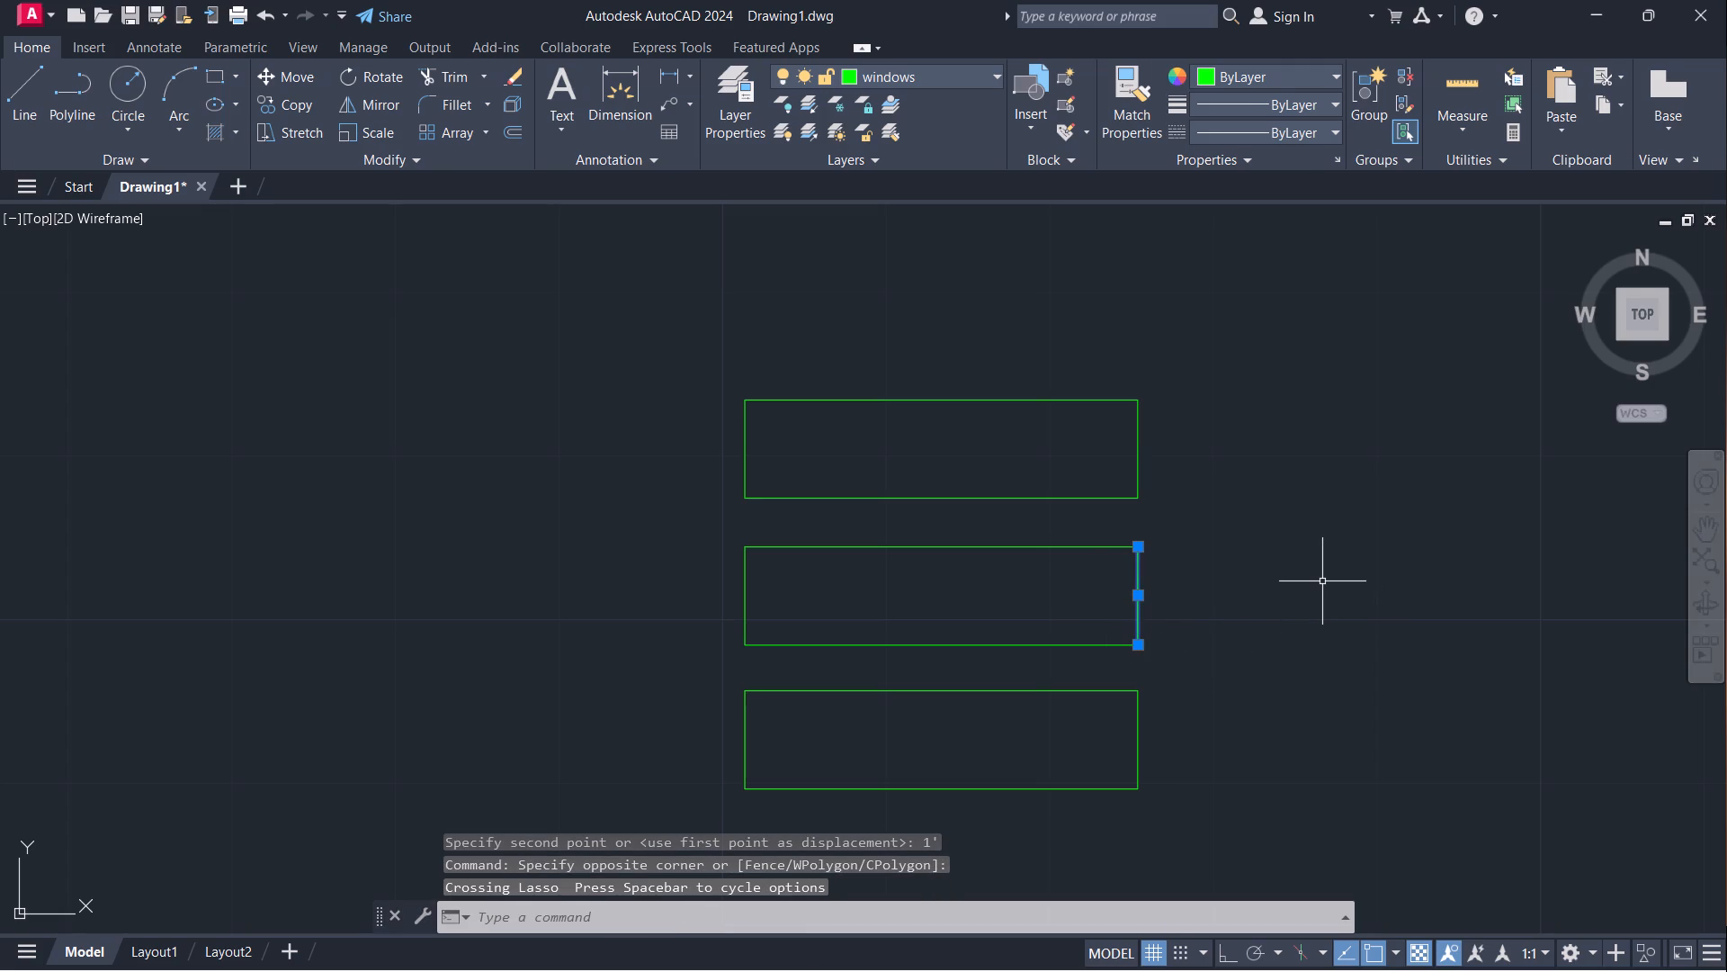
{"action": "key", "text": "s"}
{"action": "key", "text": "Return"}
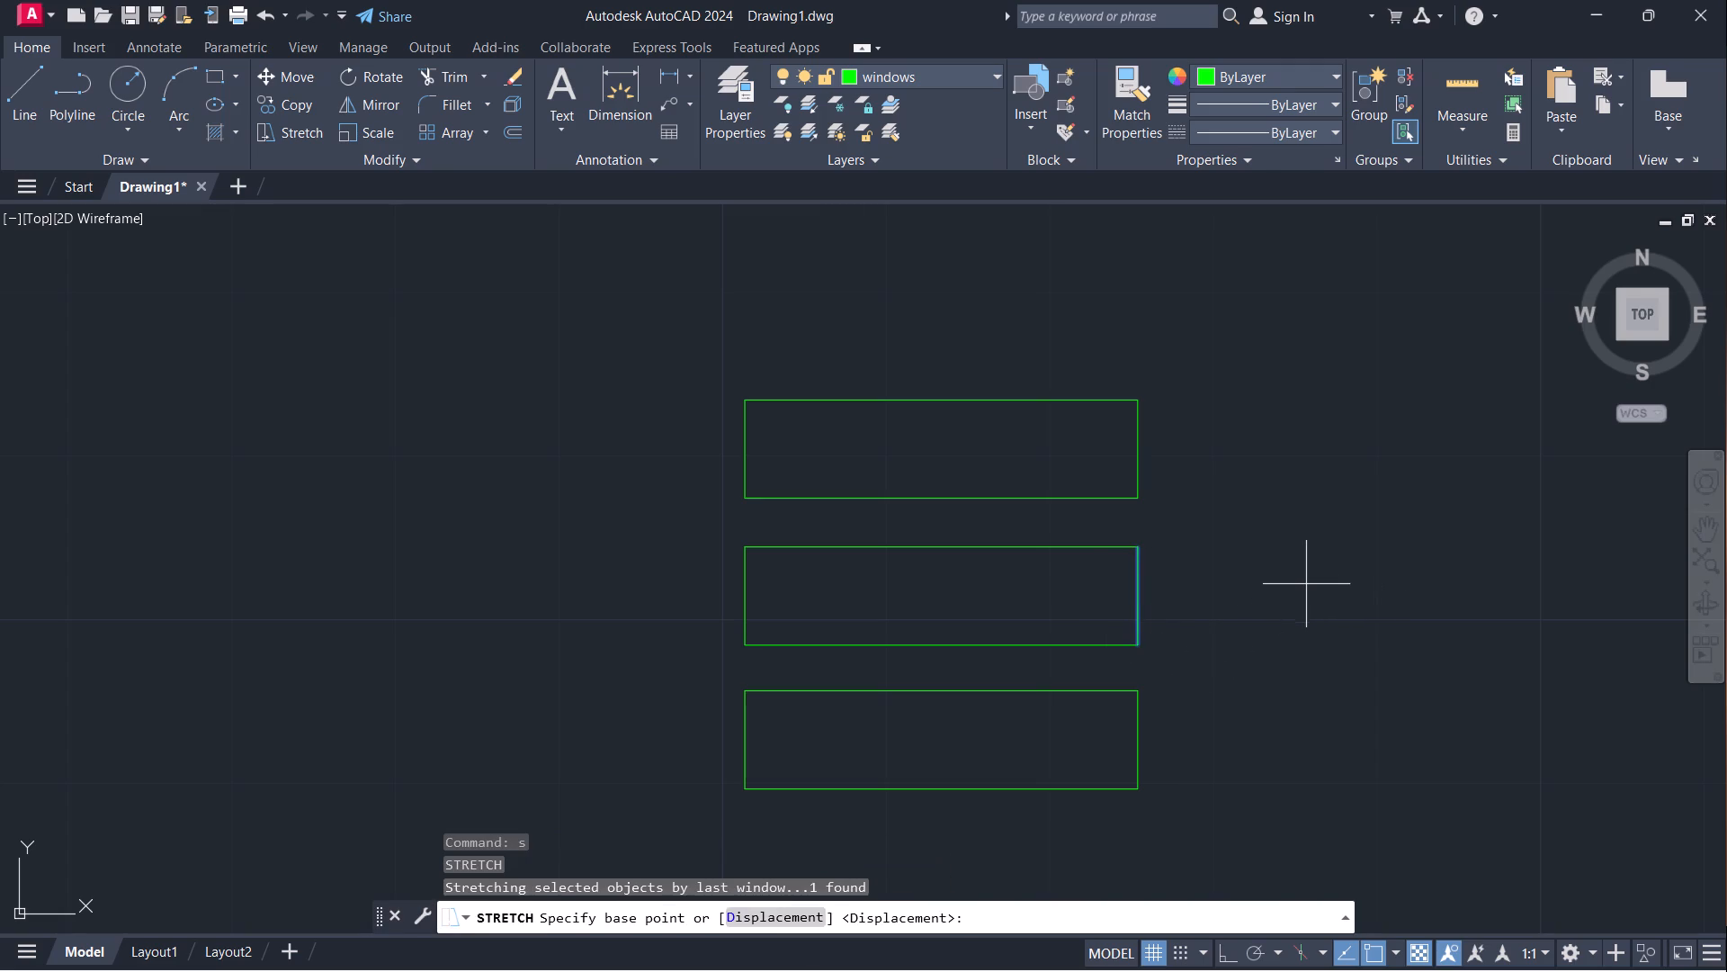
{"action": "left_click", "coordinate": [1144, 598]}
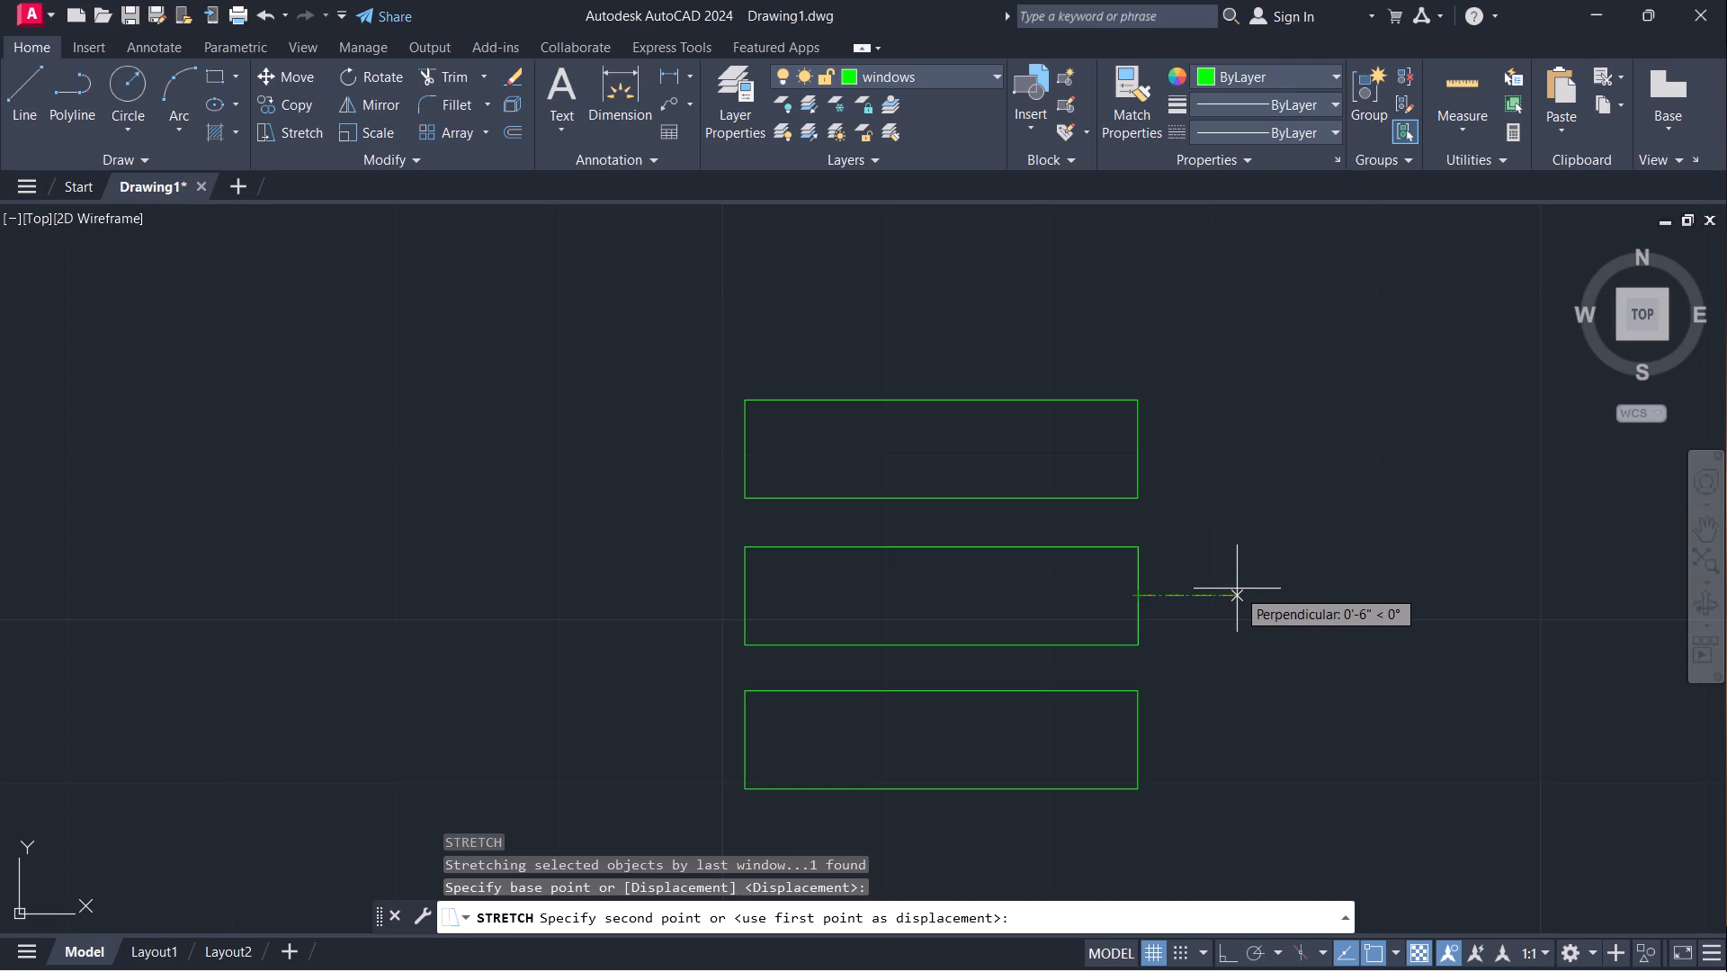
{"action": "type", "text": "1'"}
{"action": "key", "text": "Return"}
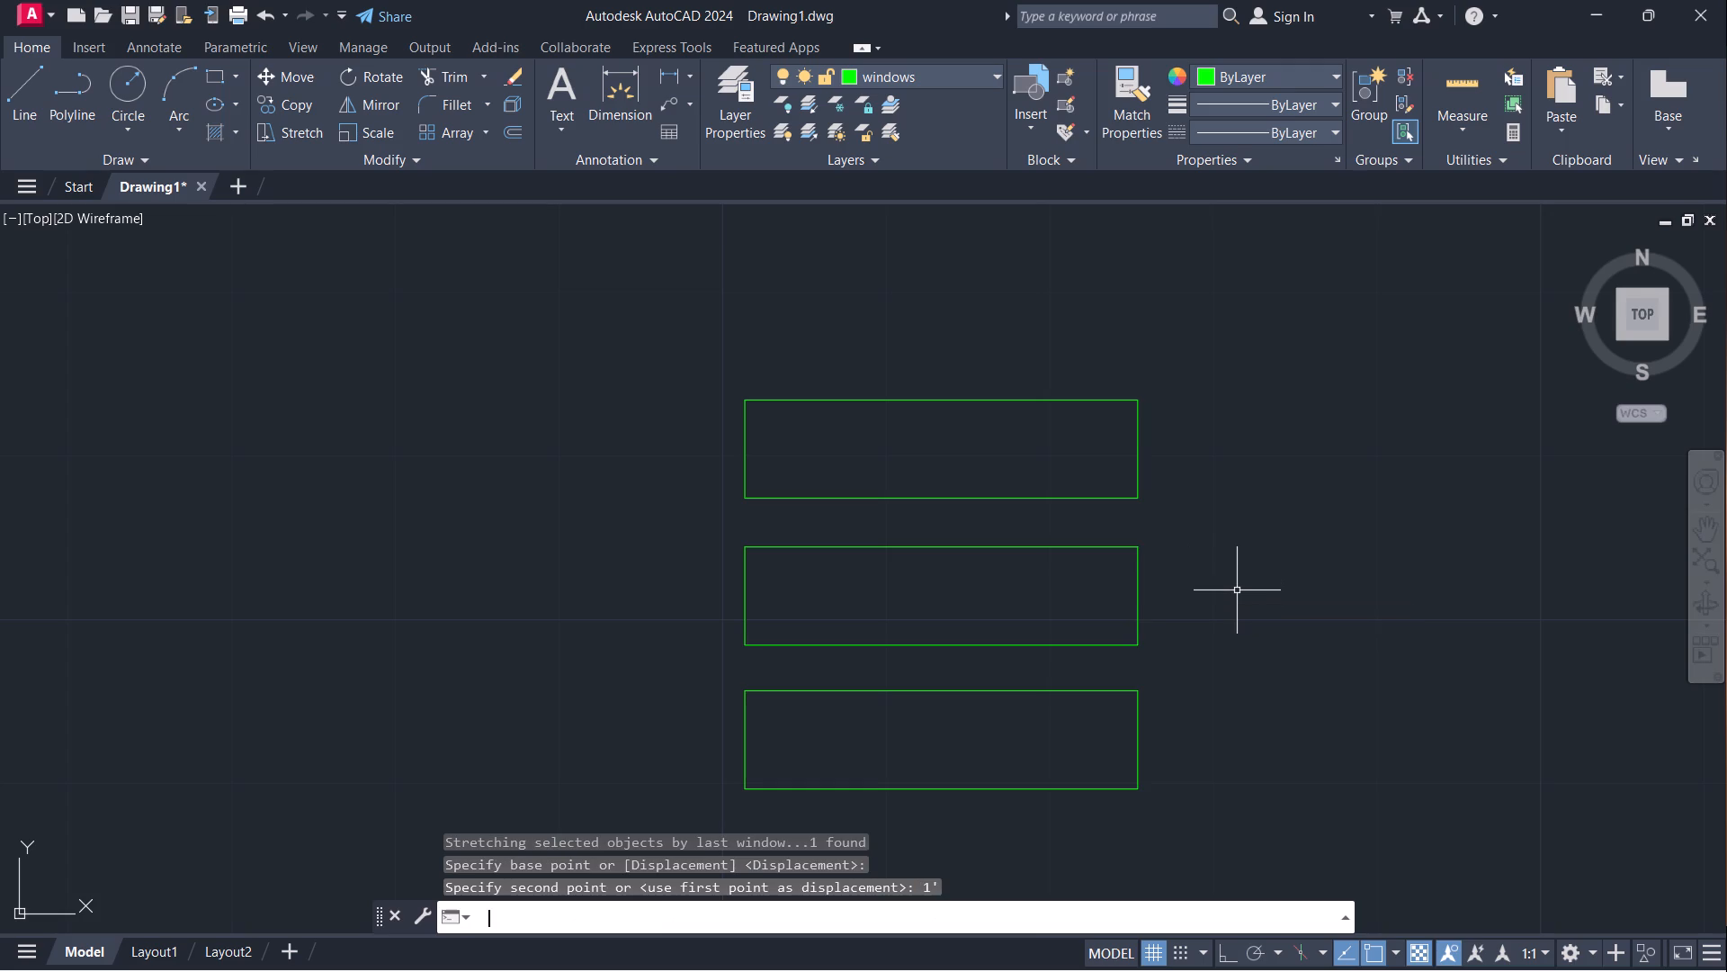
Stretch the middle rectangle's right short edge 1' horizontally outward, away from its long lines.
{"action": "left_click", "coordinate": [1141, 600]}
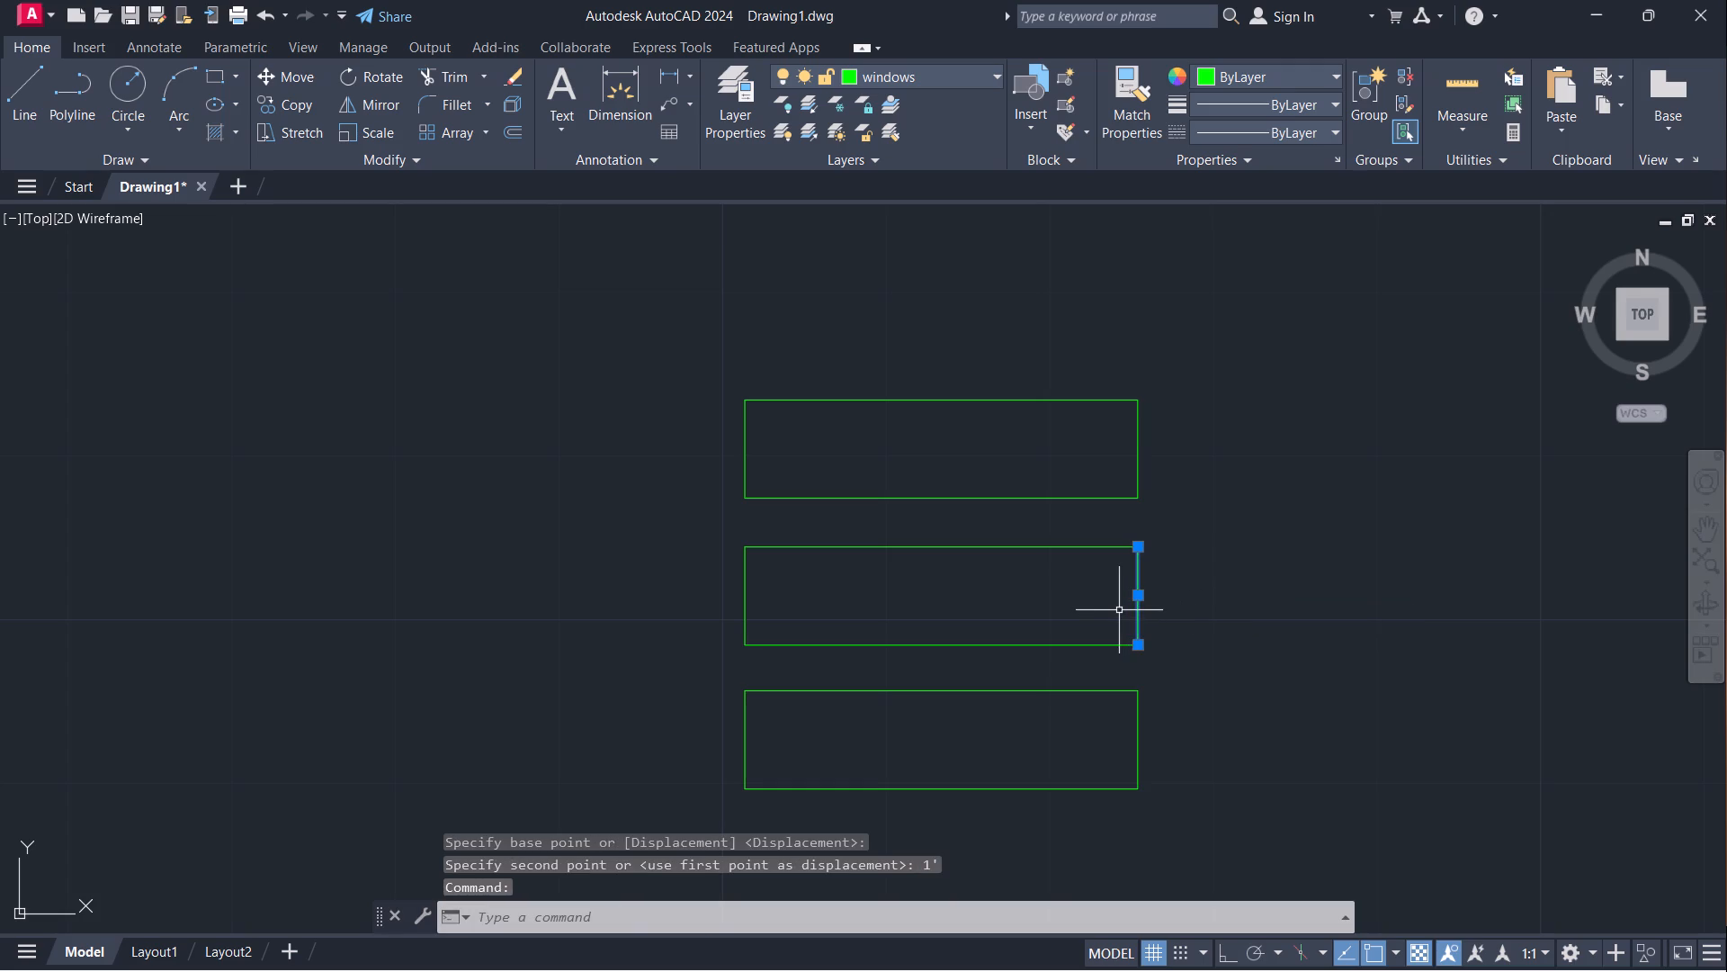
{"action": "key", "text": "s"}
{"action": "key", "text": "Return"}
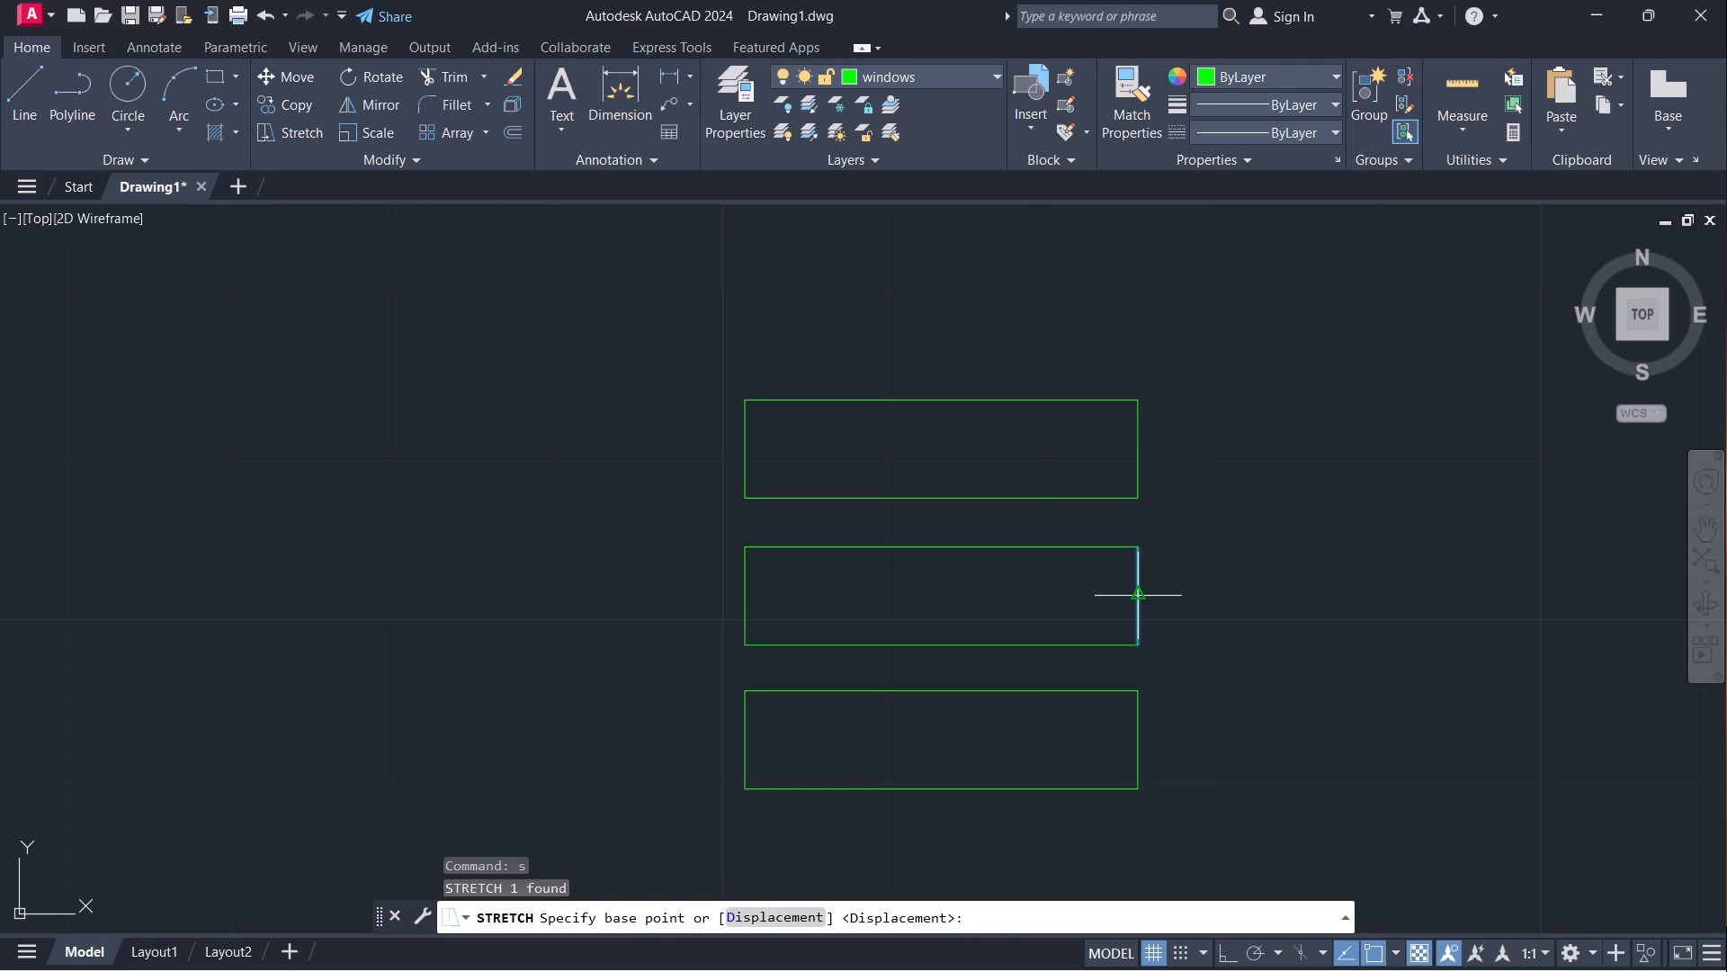
{"action": "left_click", "coordinate": [1142, 601]}
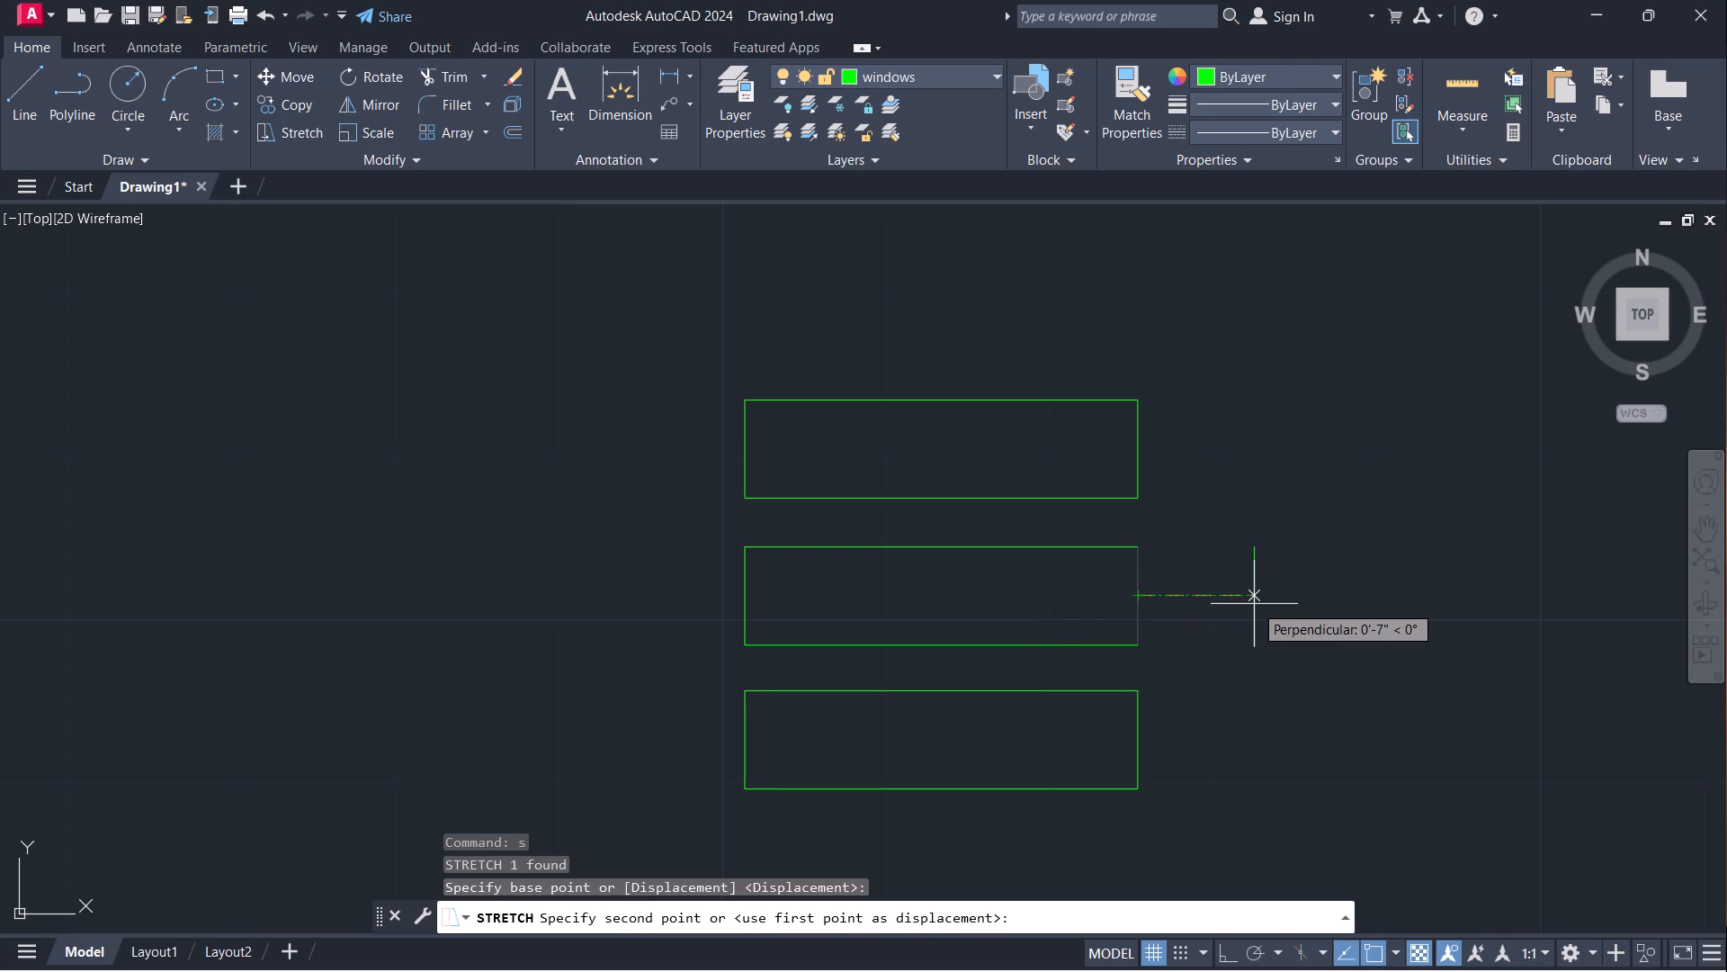
{"action": "type", "text": "1'"}
{"action": "key", "text": "Return"}
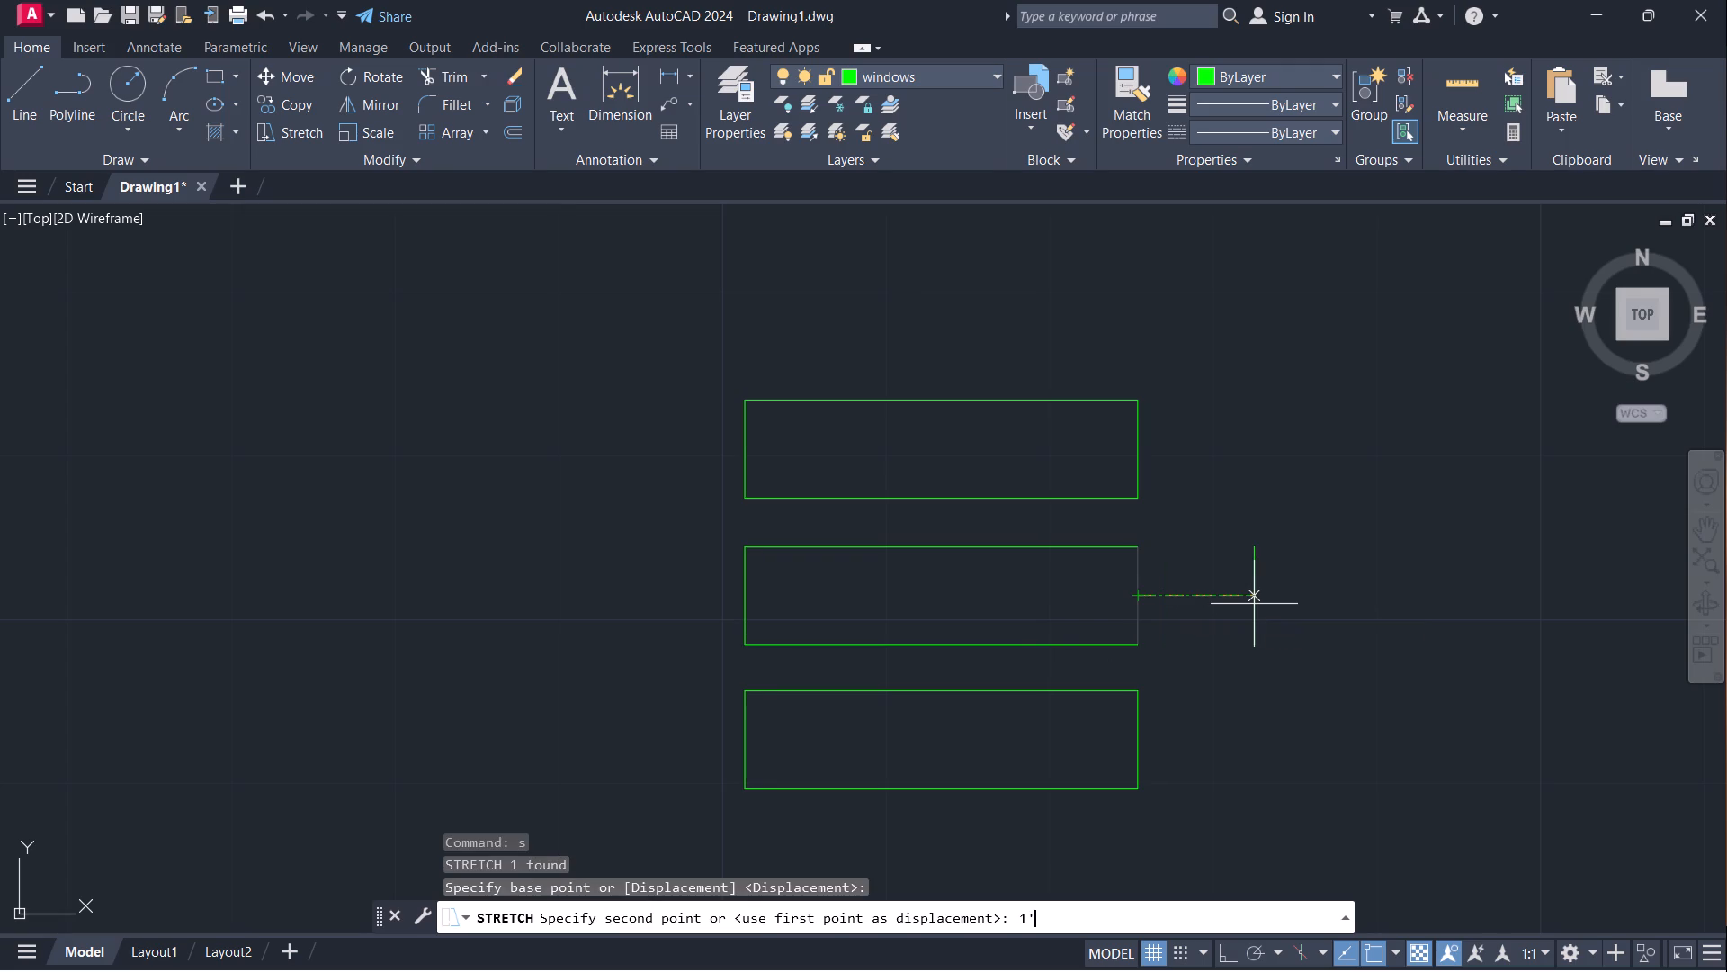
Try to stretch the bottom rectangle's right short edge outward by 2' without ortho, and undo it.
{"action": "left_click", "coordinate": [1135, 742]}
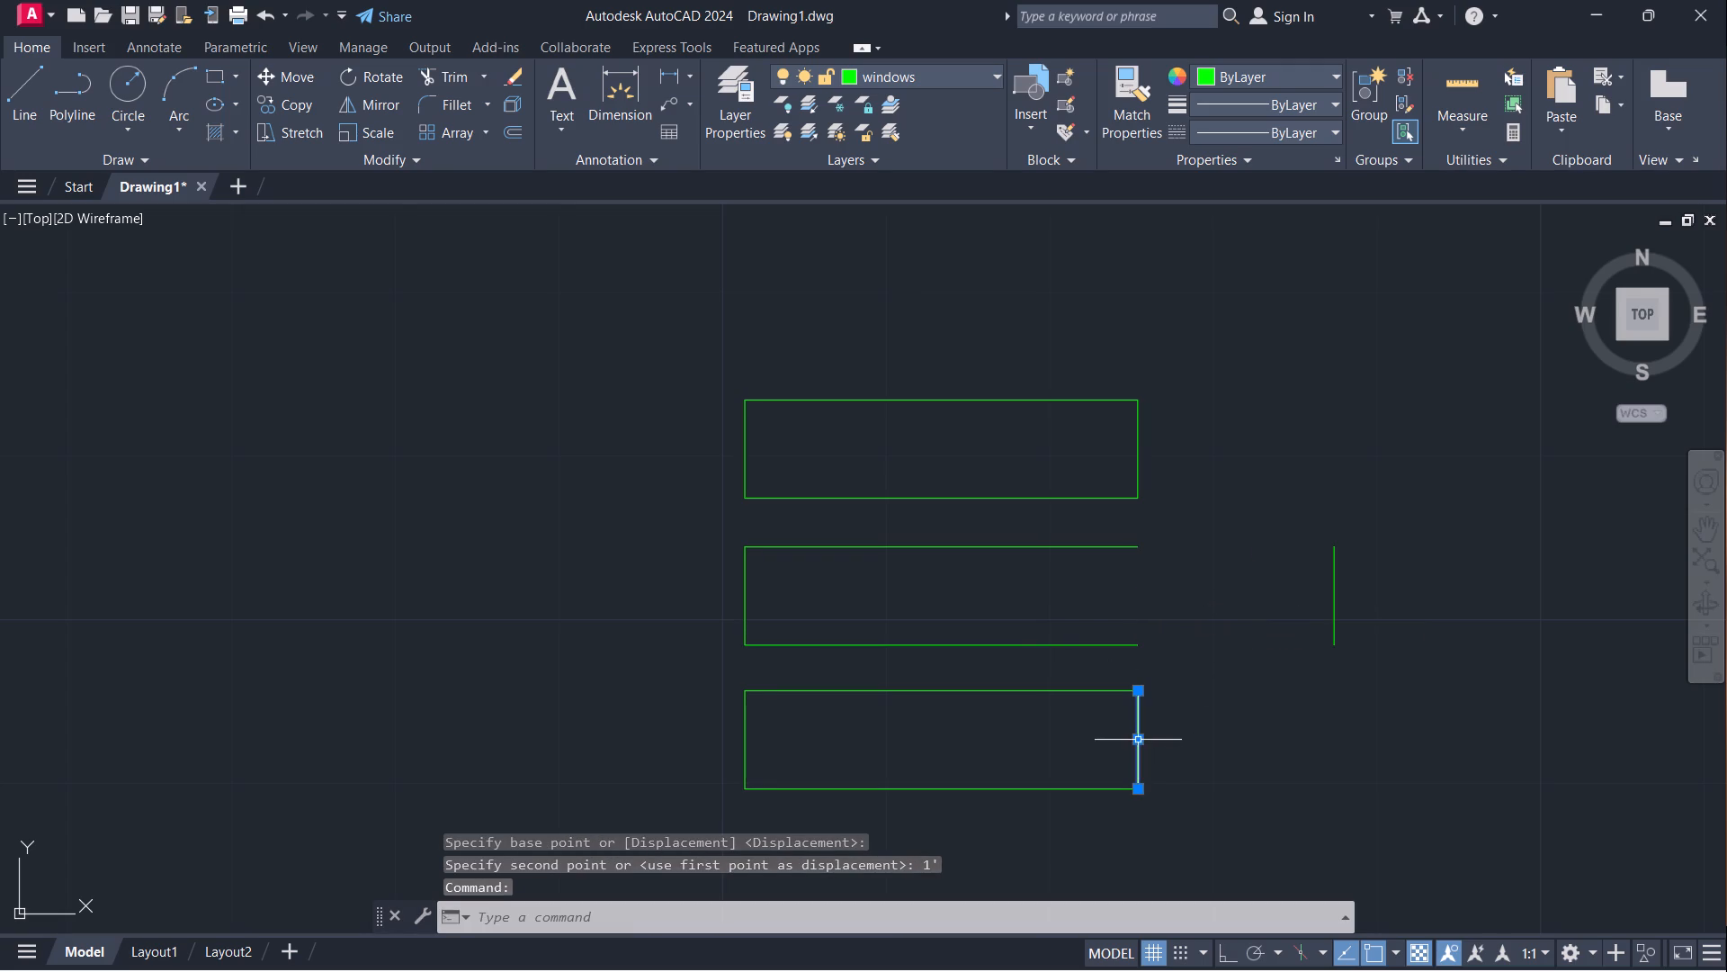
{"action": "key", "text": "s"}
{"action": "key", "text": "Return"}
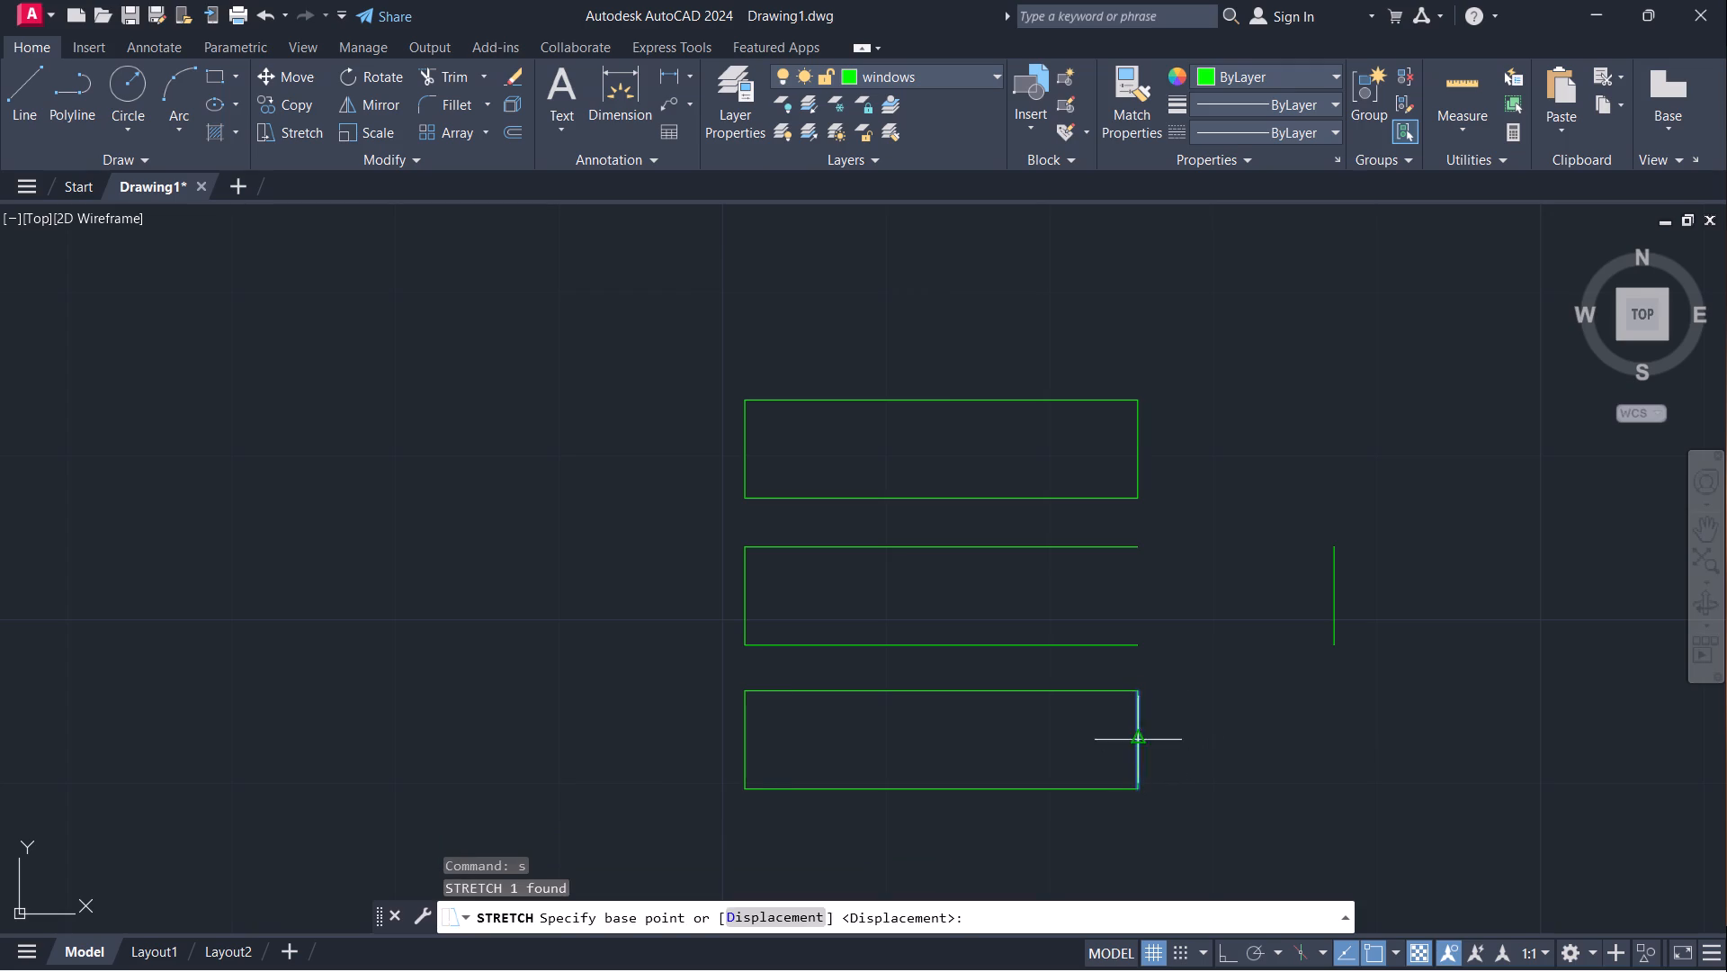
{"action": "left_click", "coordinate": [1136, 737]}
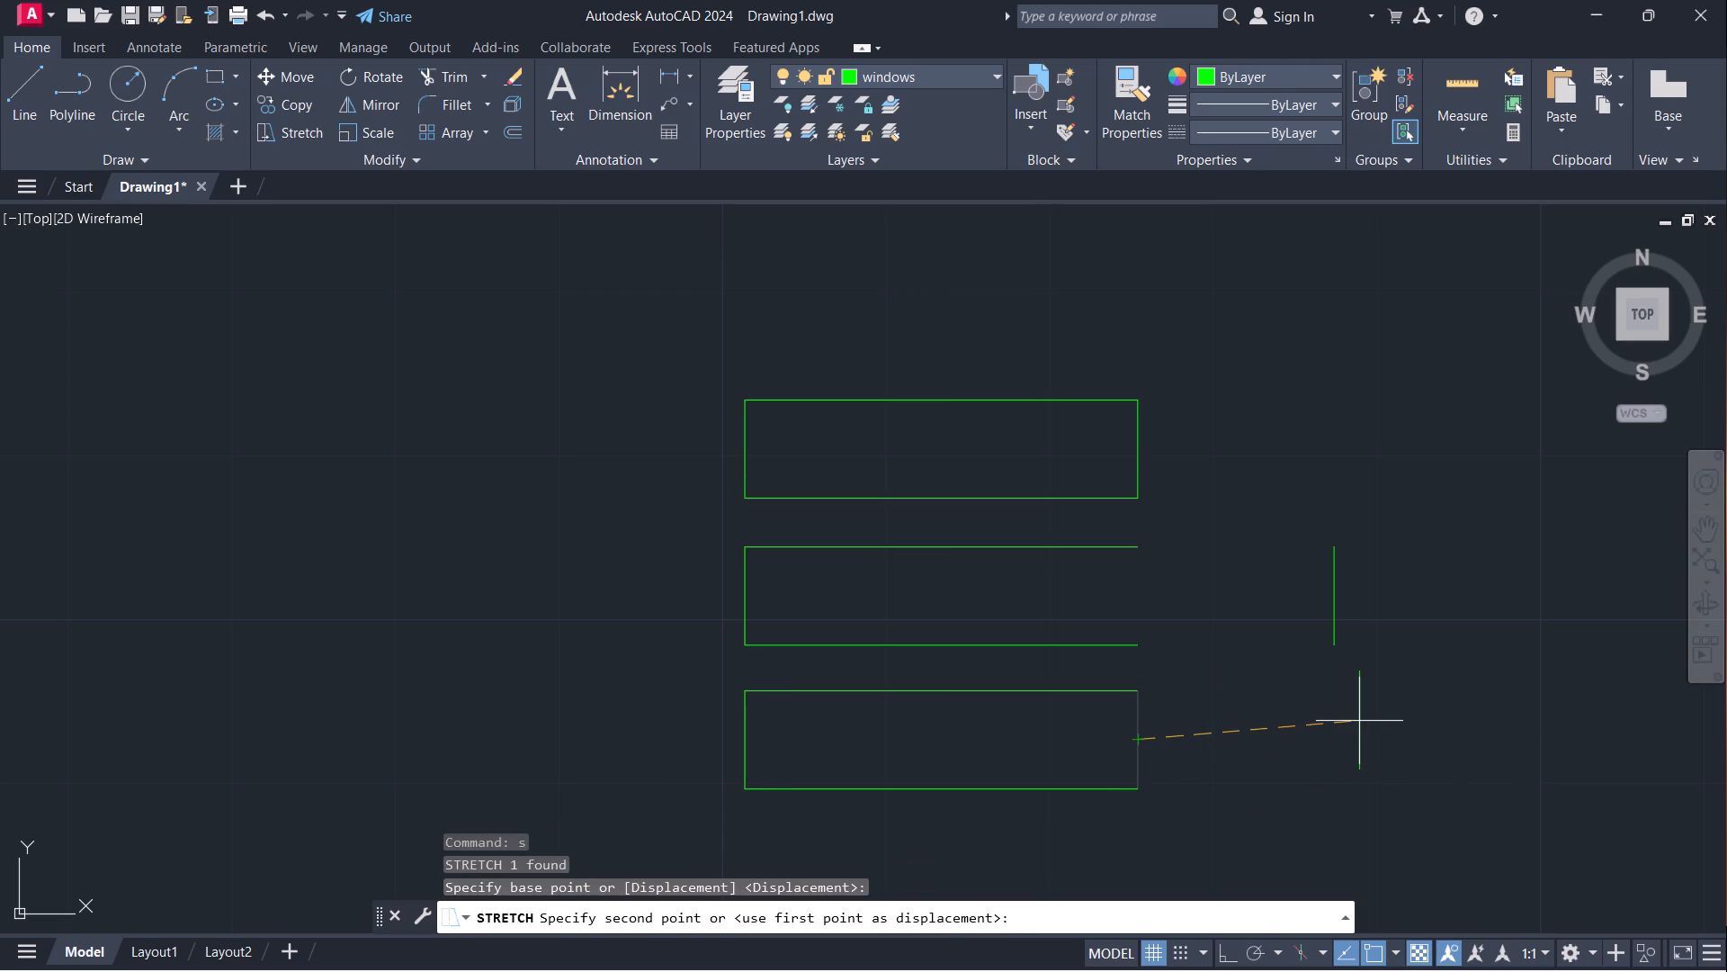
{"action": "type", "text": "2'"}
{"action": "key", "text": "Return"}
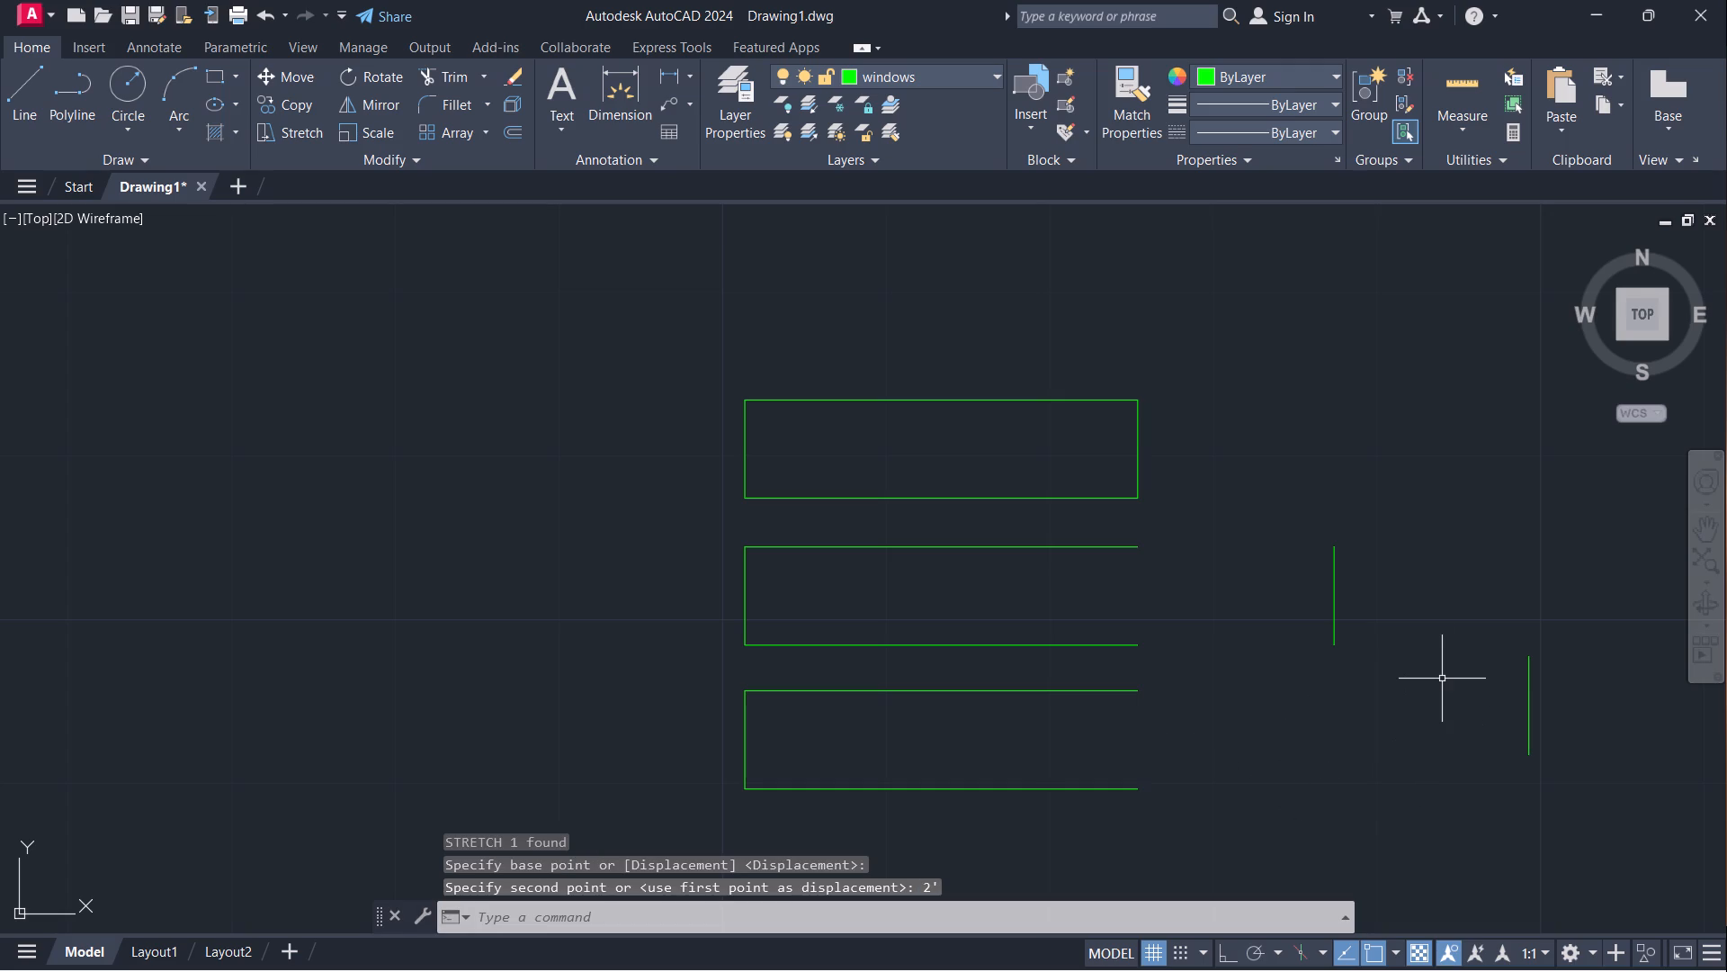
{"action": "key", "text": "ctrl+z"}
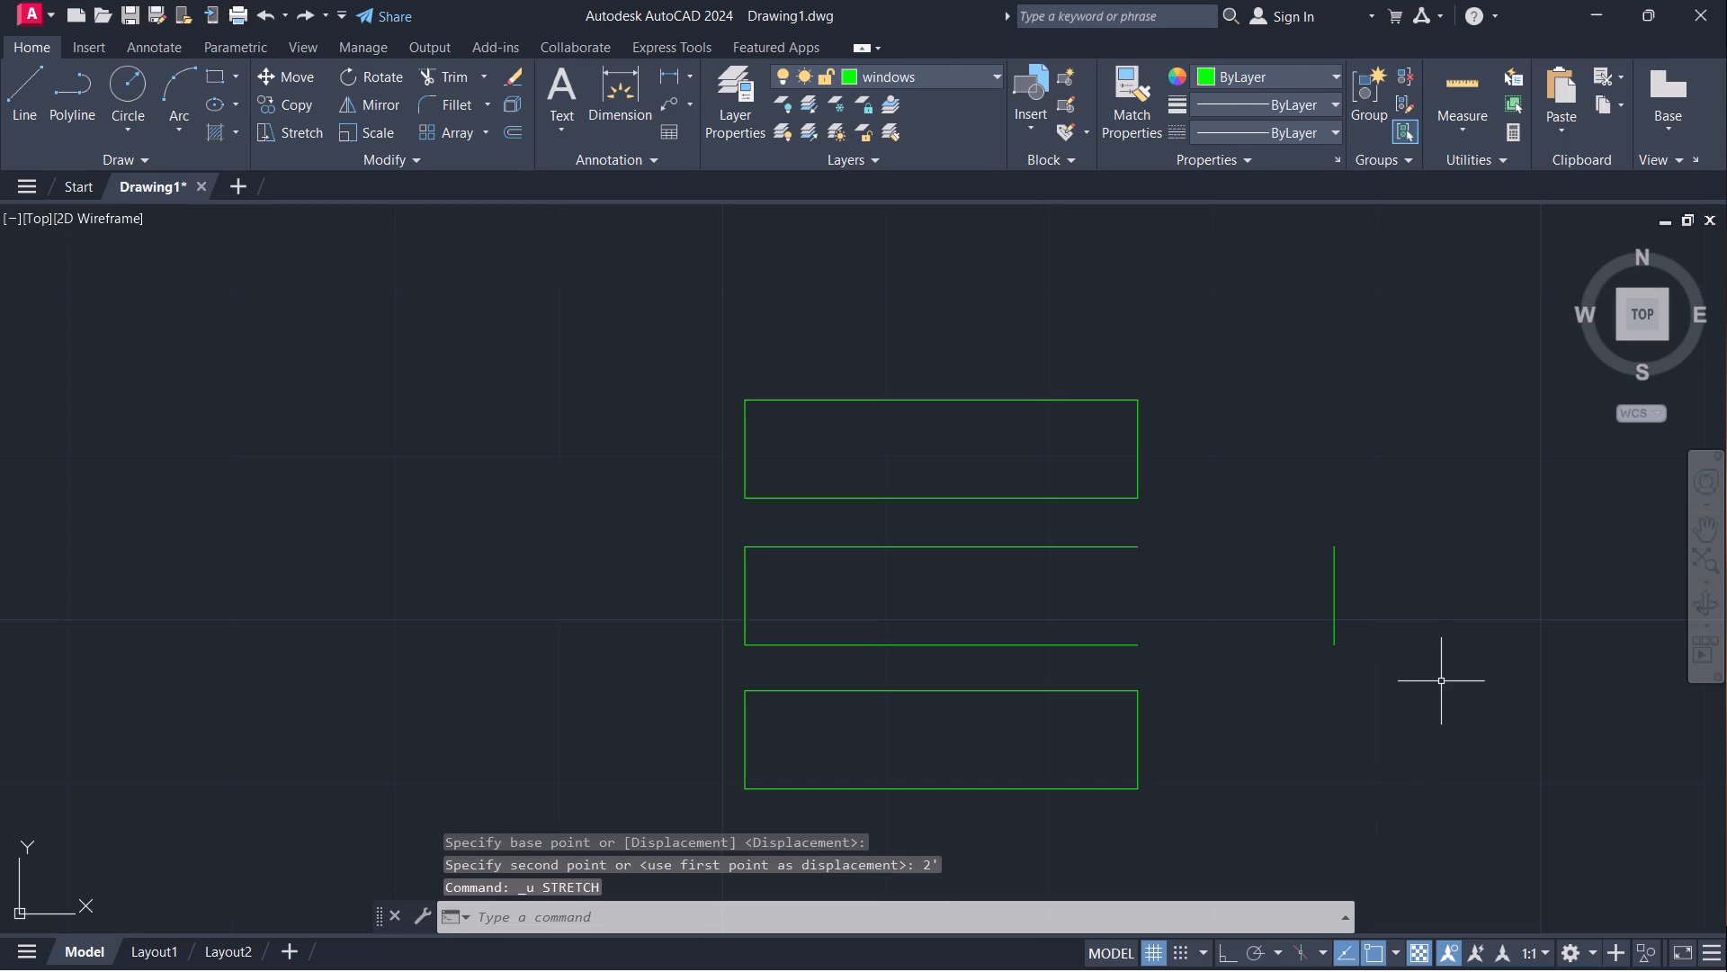
With ortho on, stretch the bottom rectangle's right short edge 2' horizontally outward.
{"action": "key", "text": "F8"}
{"action": "left_click", "coordinate": [1137, 742]}
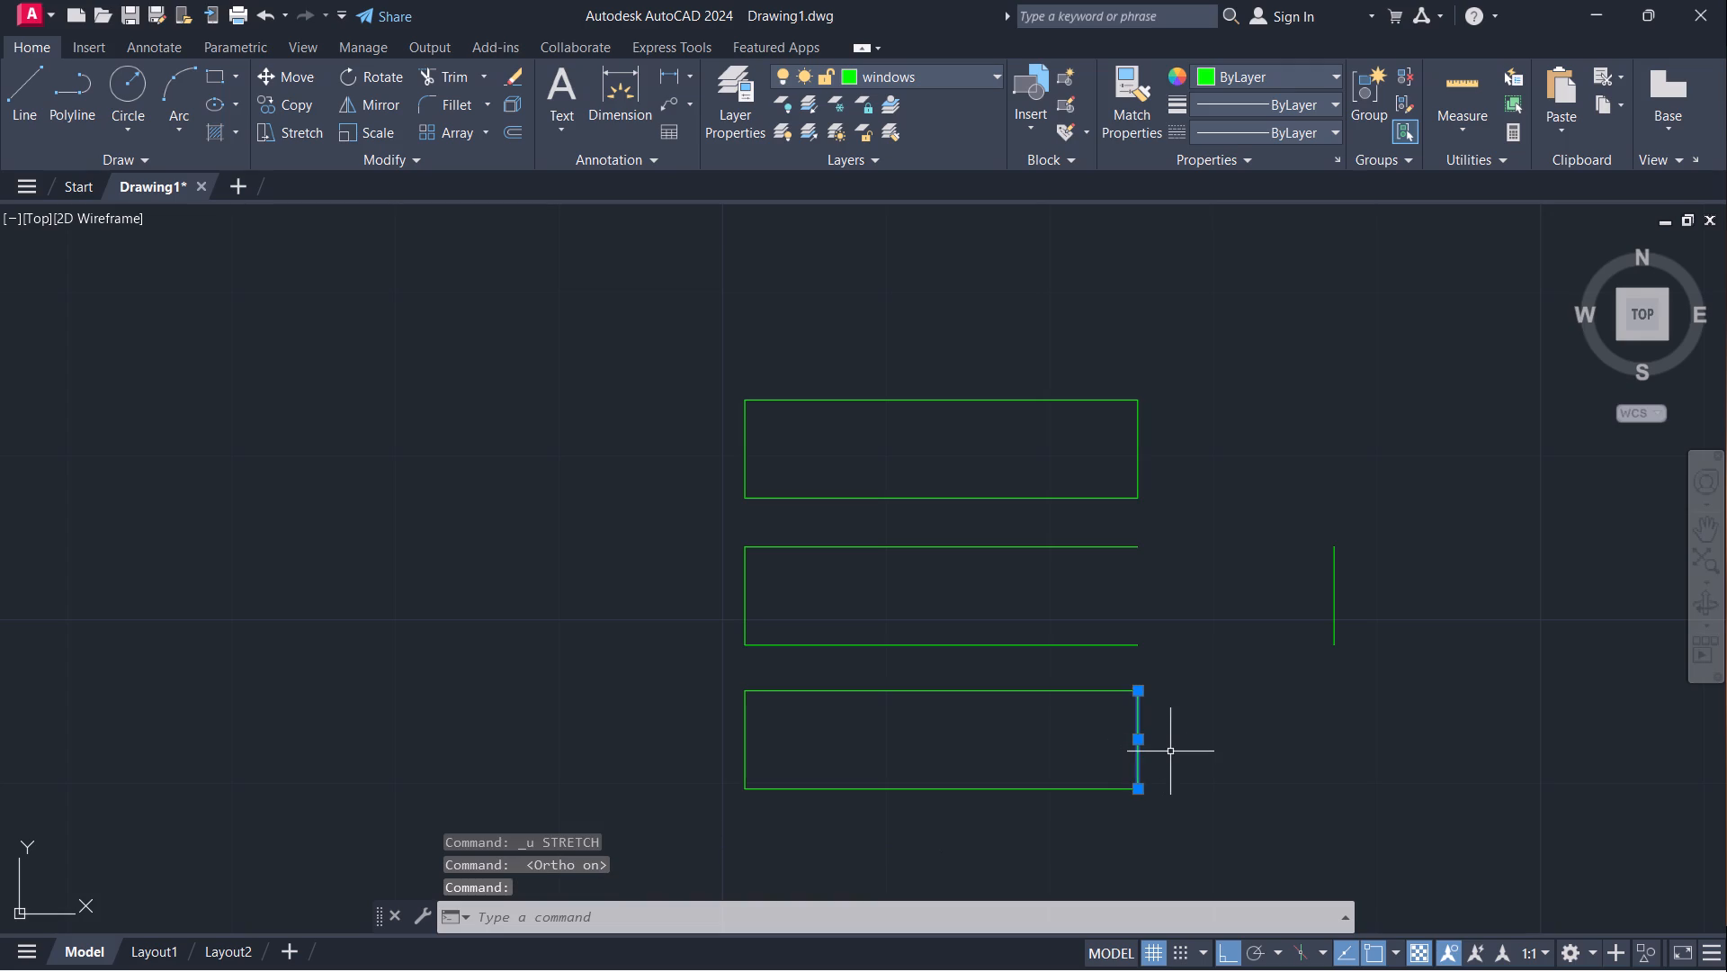
{"action": "key", "text": "s"}
{"action": "key", "text": "Return"}
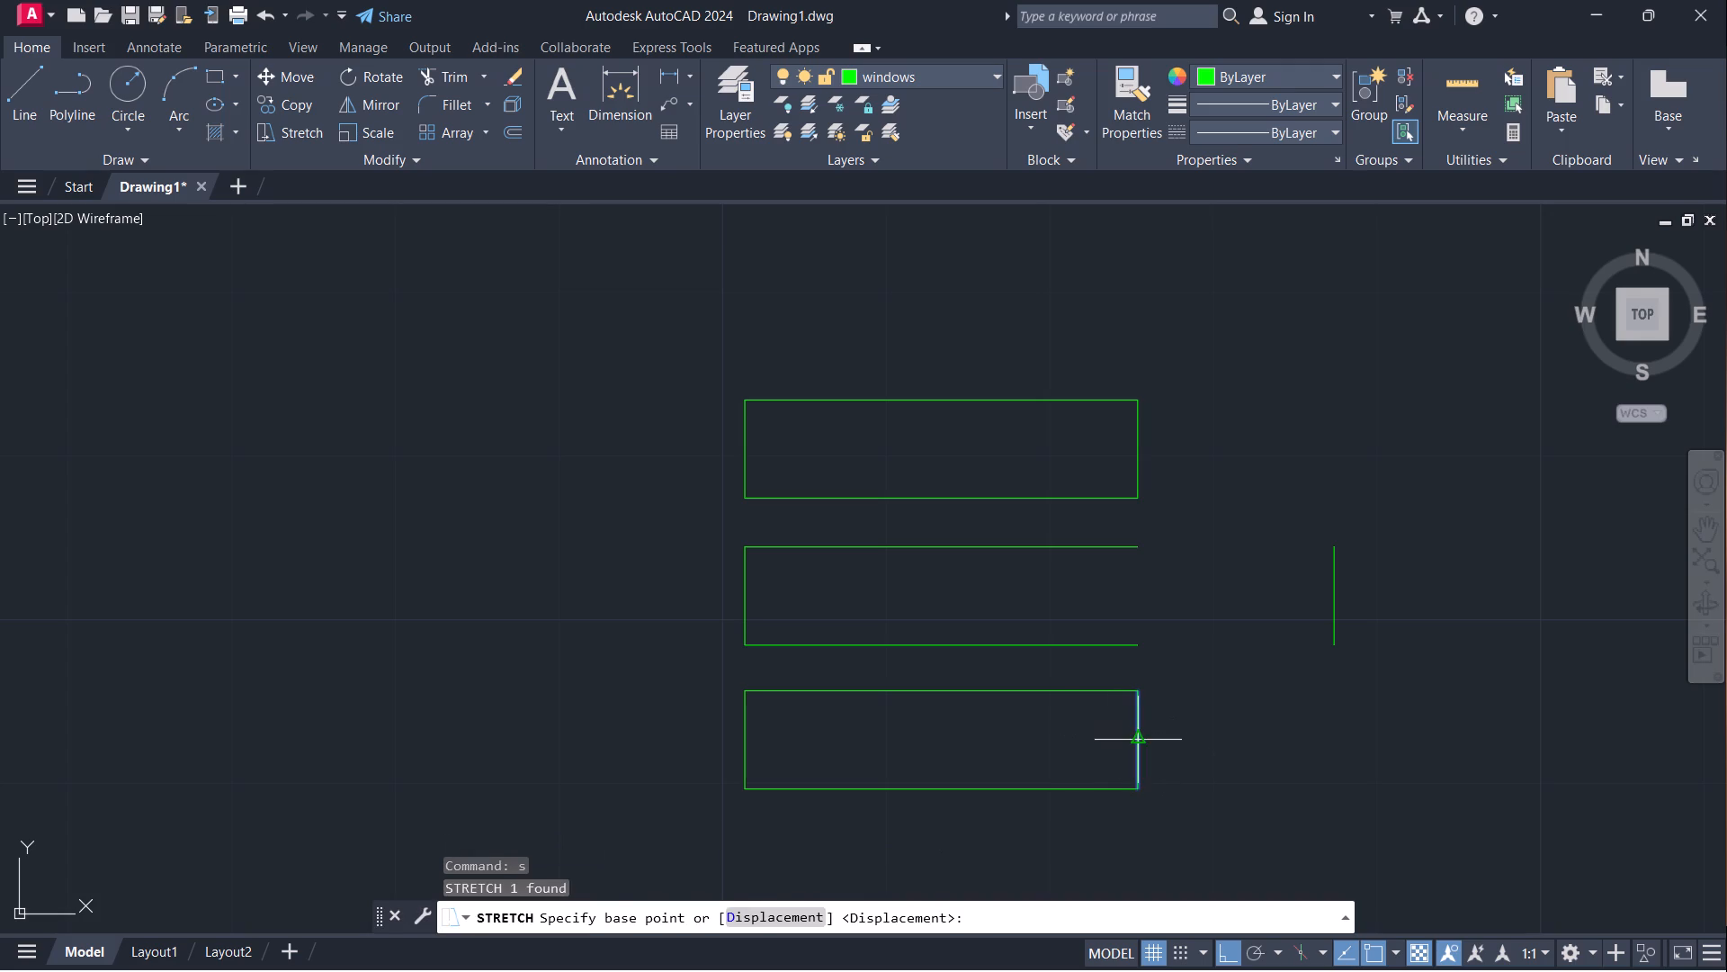
{"action": "left_click", "coordinate": [1144, 743]}
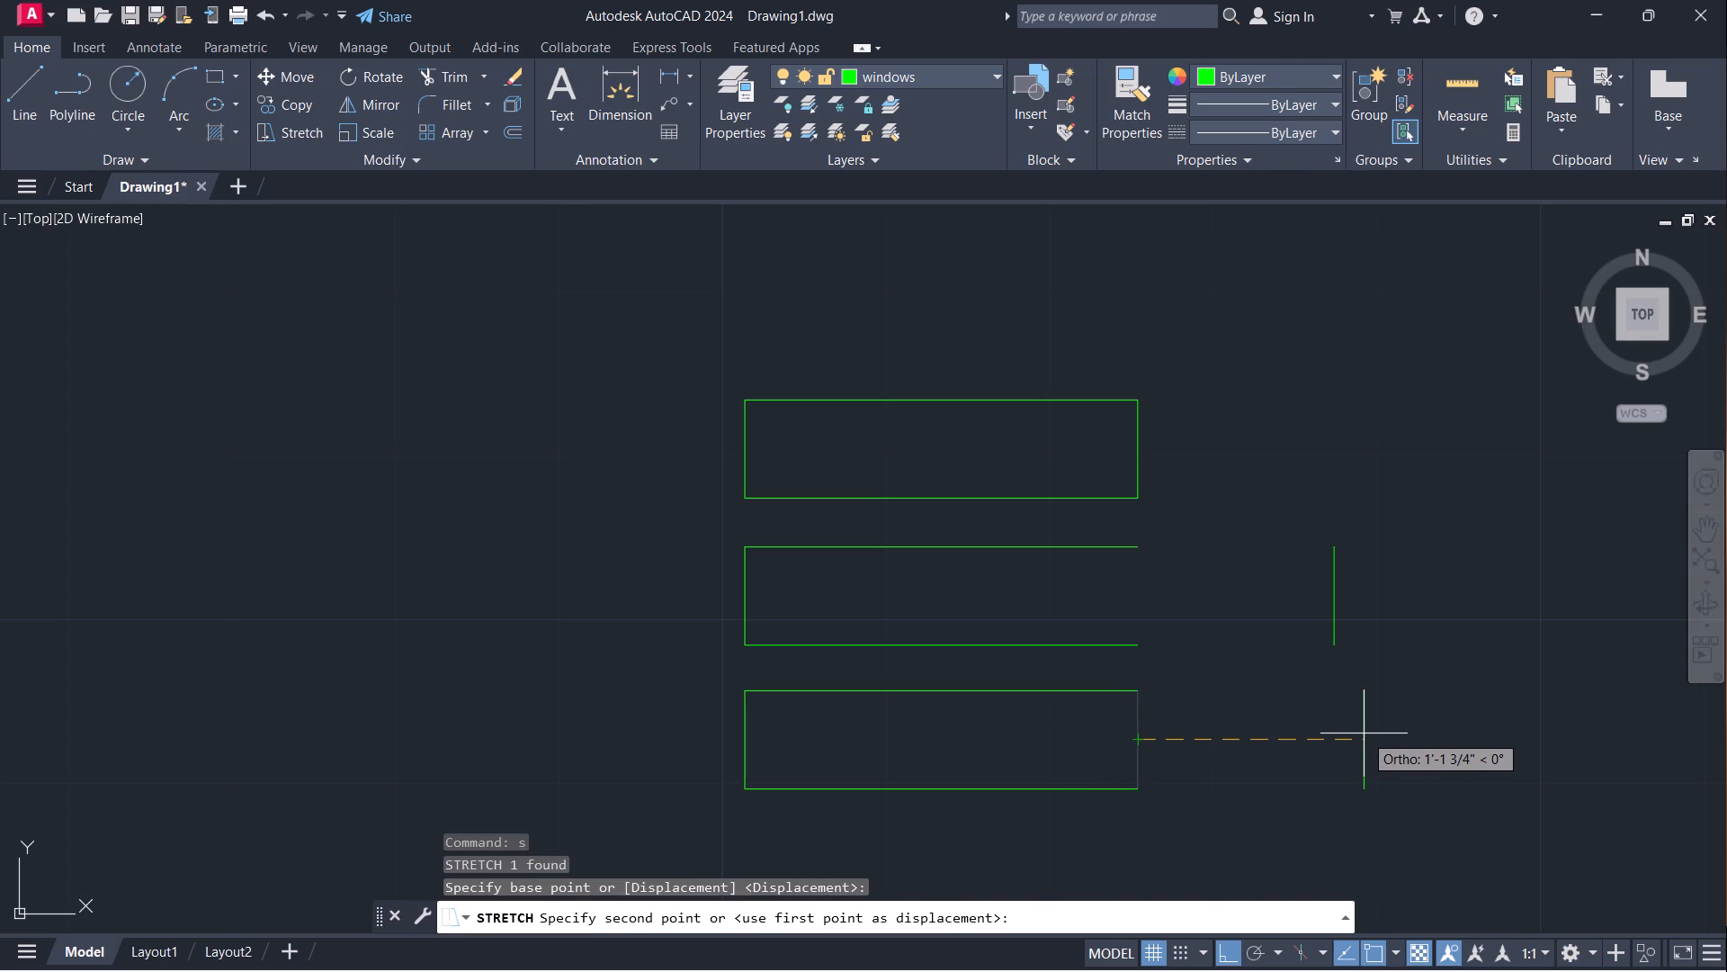
{"action": "type", "text": "2'"}
{"action": "key", "text": "Return"}
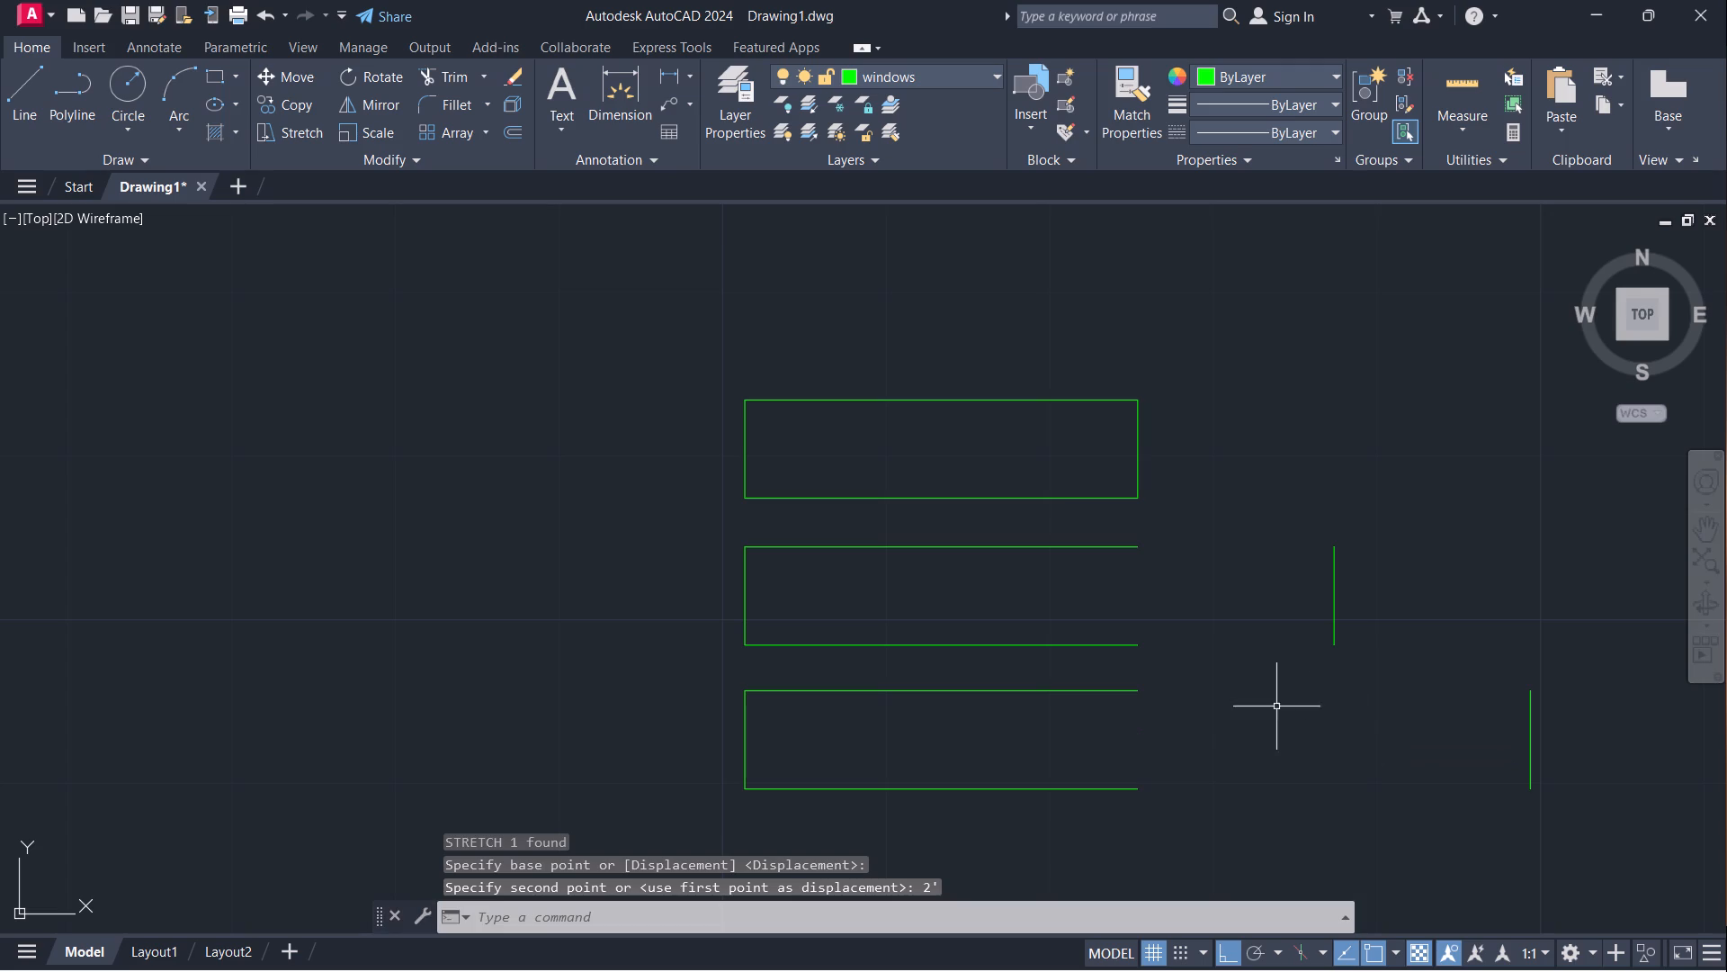
Extend the long lines of the middle and bottom rectangles to meet their displaced right short edges.
{"action": "type", "text": "ex"}
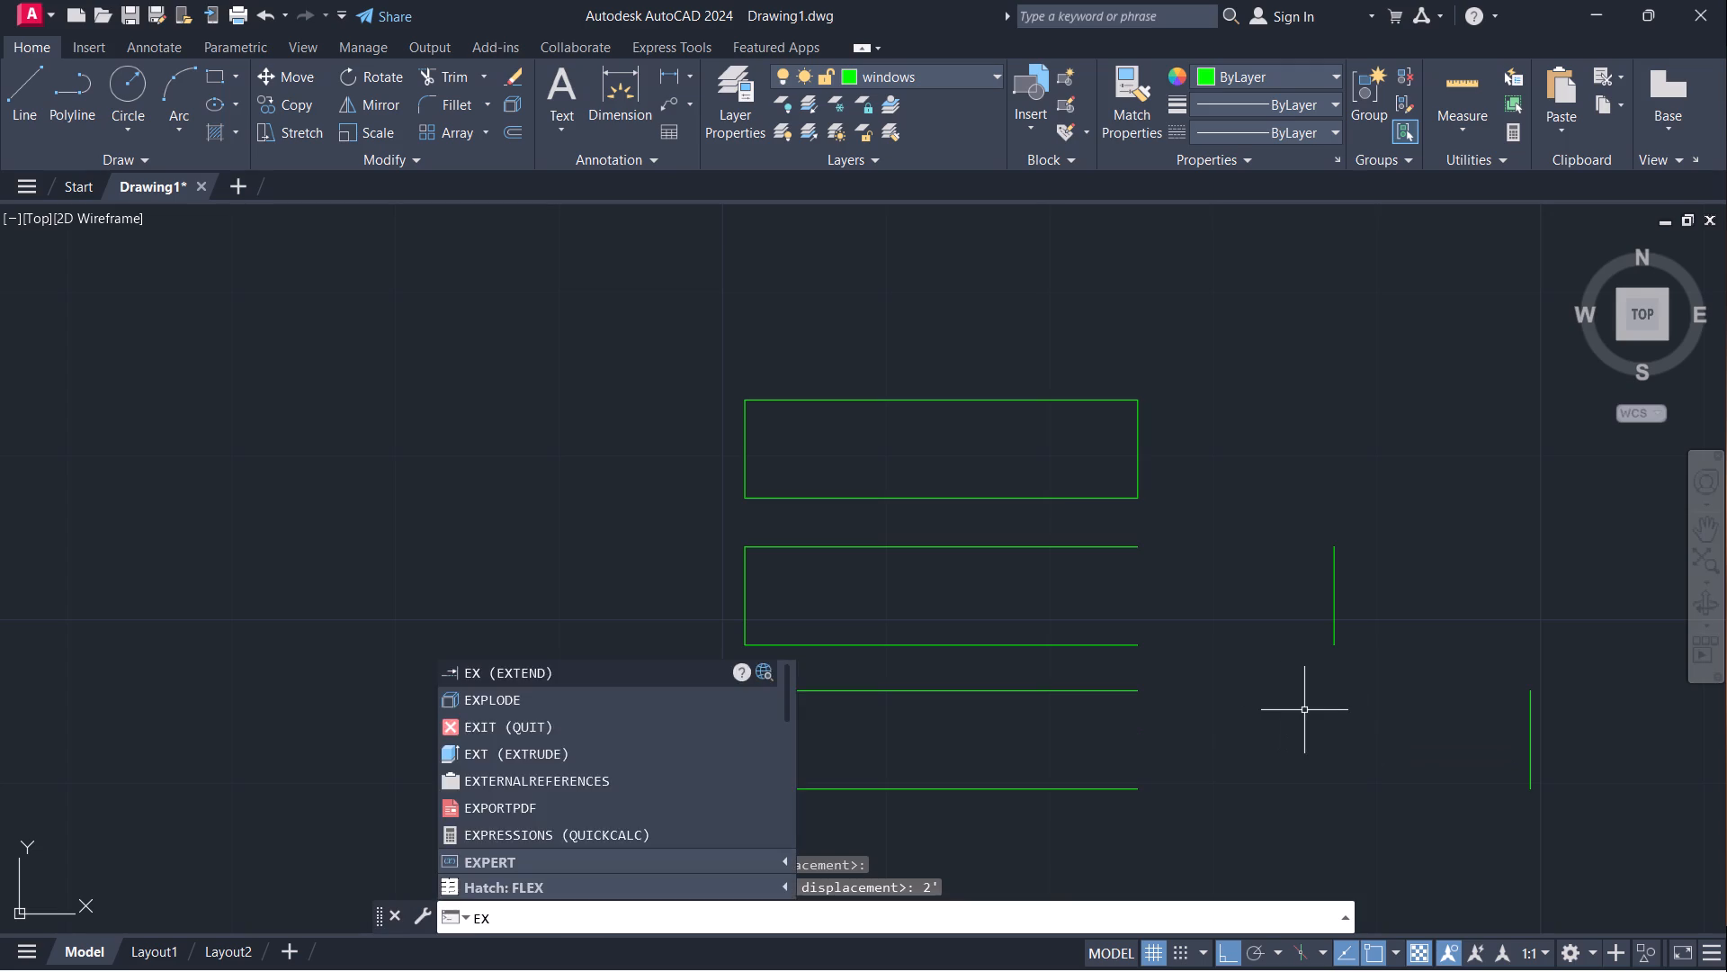
{"action": "key", "text": "Return"}
{"action": "left_click", "coordinate": [1035, 541]}
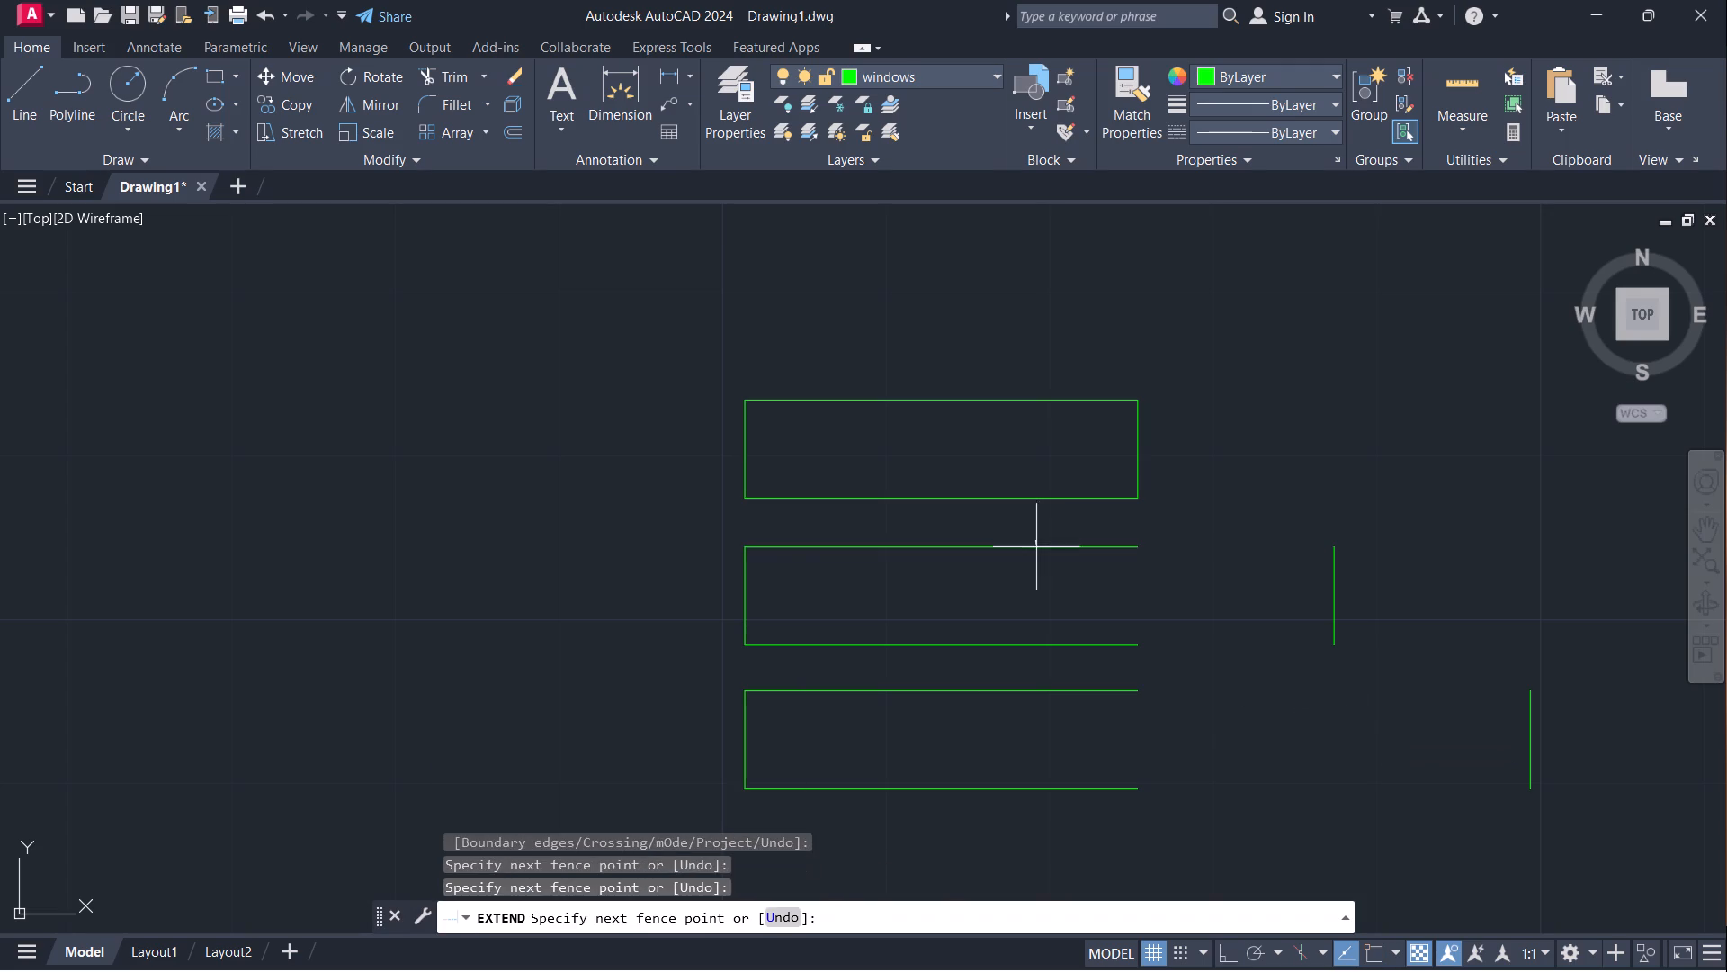
{"action": "left_click", "coordinate": [1042, 555]}
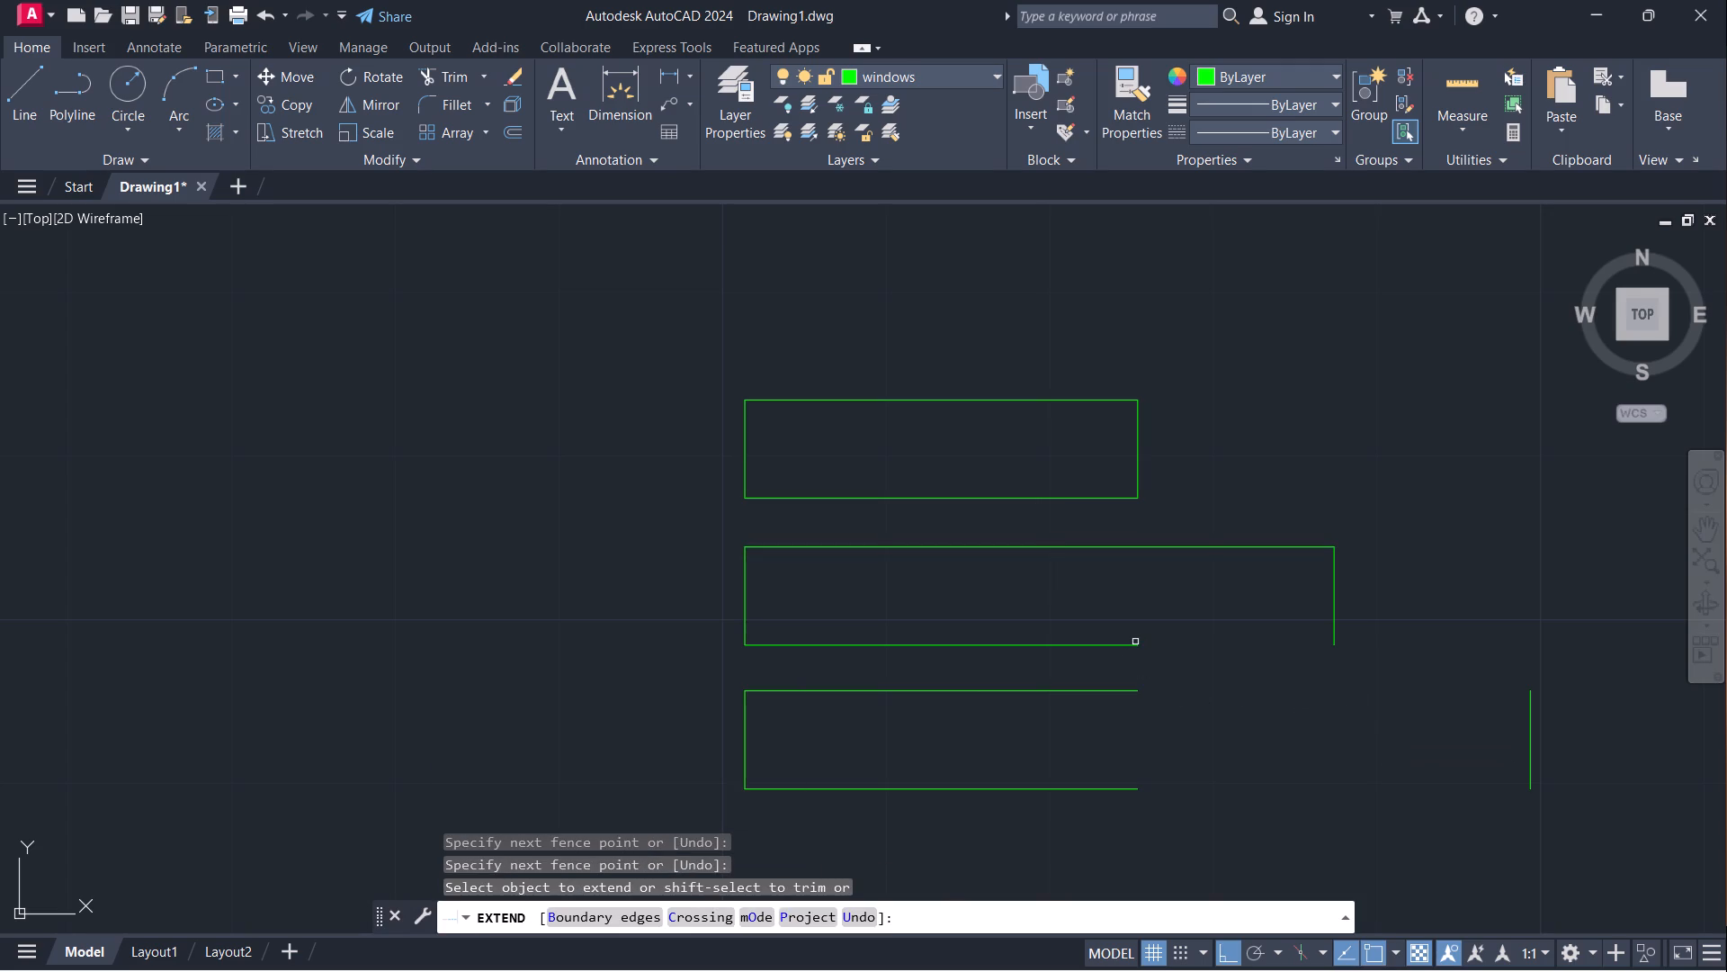
{"action": "left_click", "coordinate": [1129, 644]}
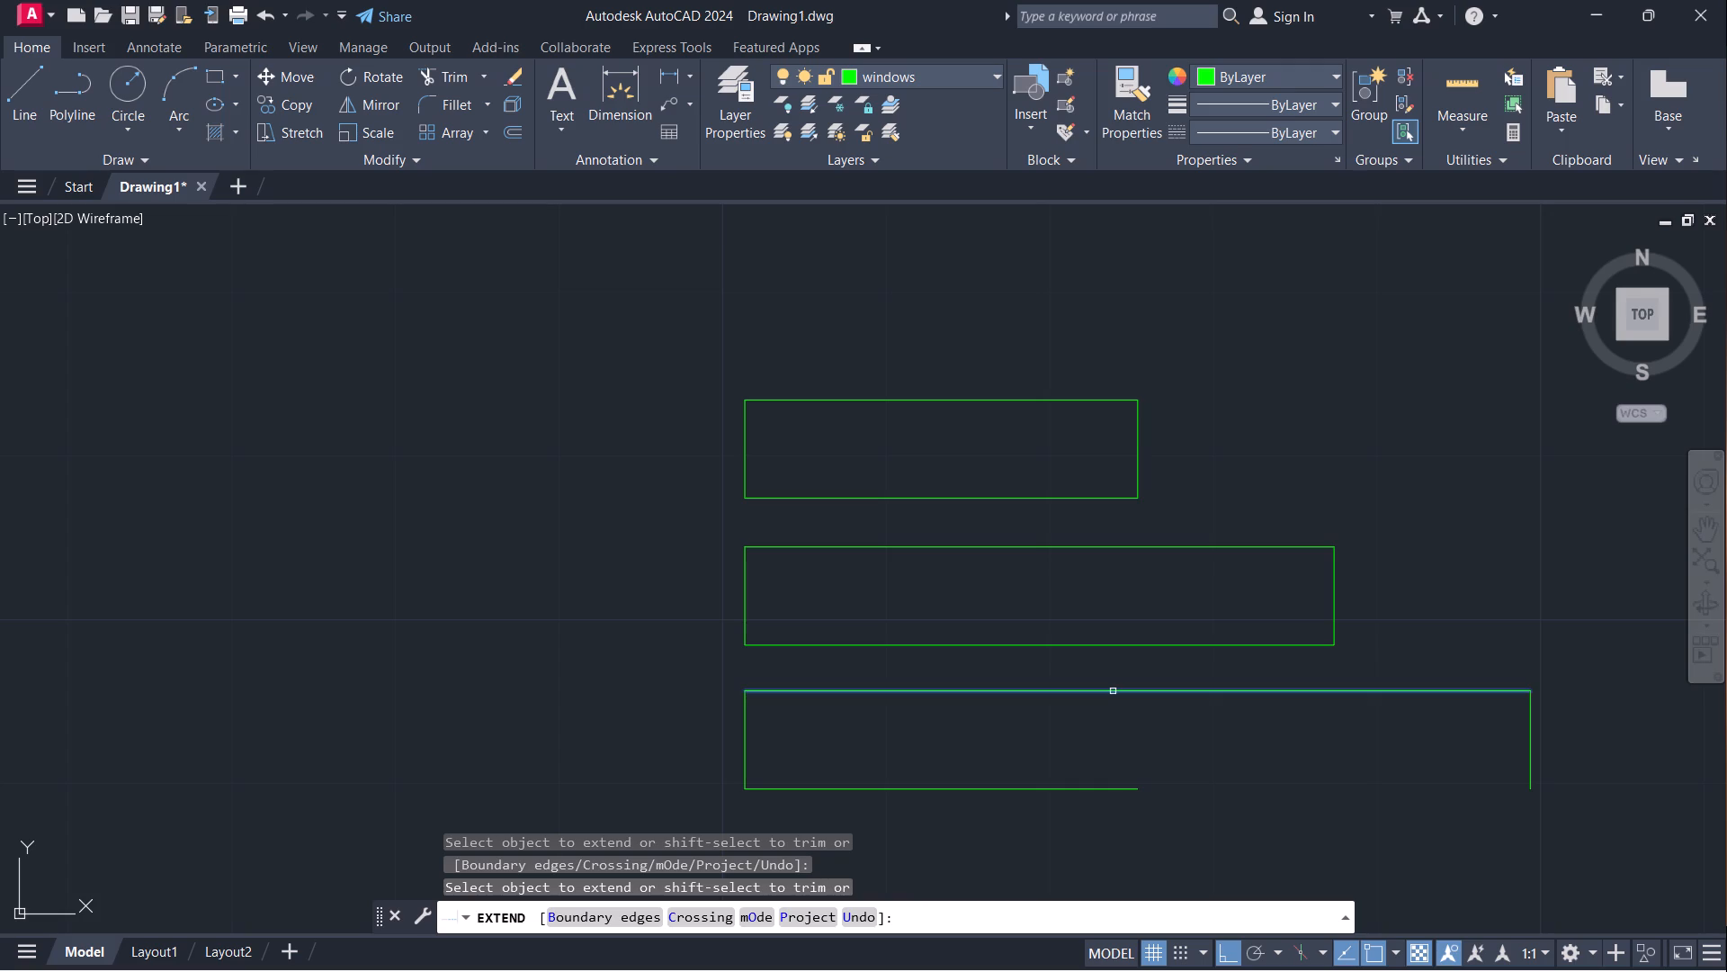
{"action": "left_click", "coordinate": [1113, 691]}
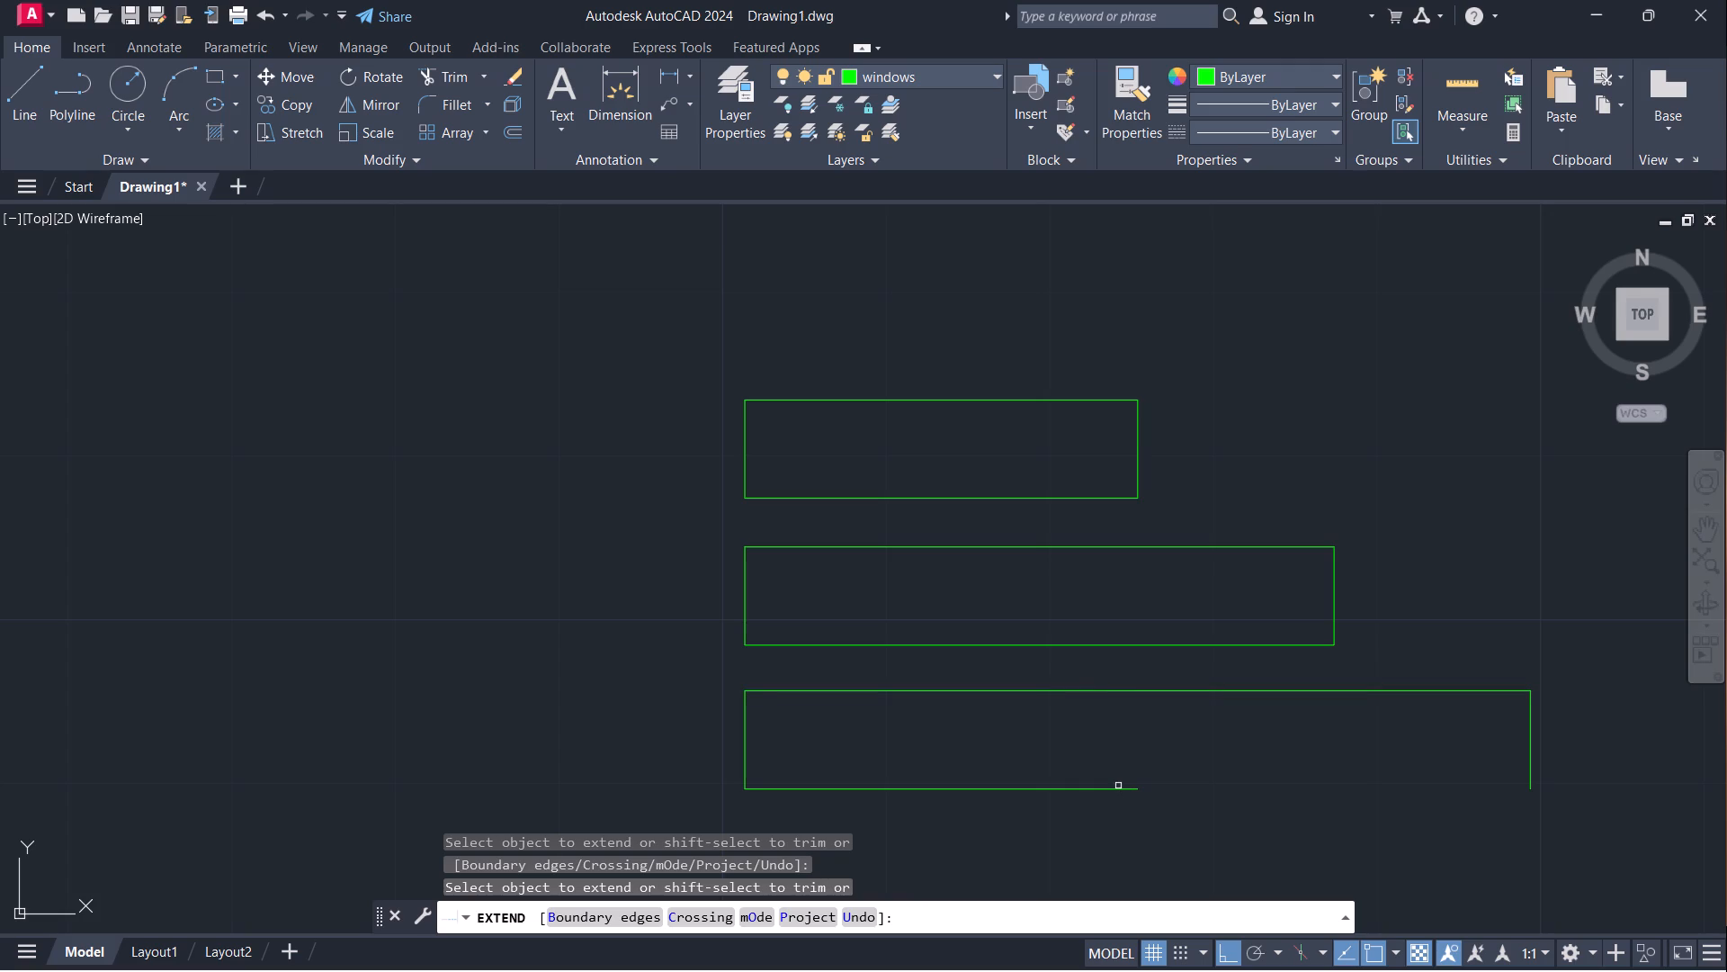
{"action": "left_click", "coordinate": [1118, 787]}
{"action": "key", "text": "Escape"}
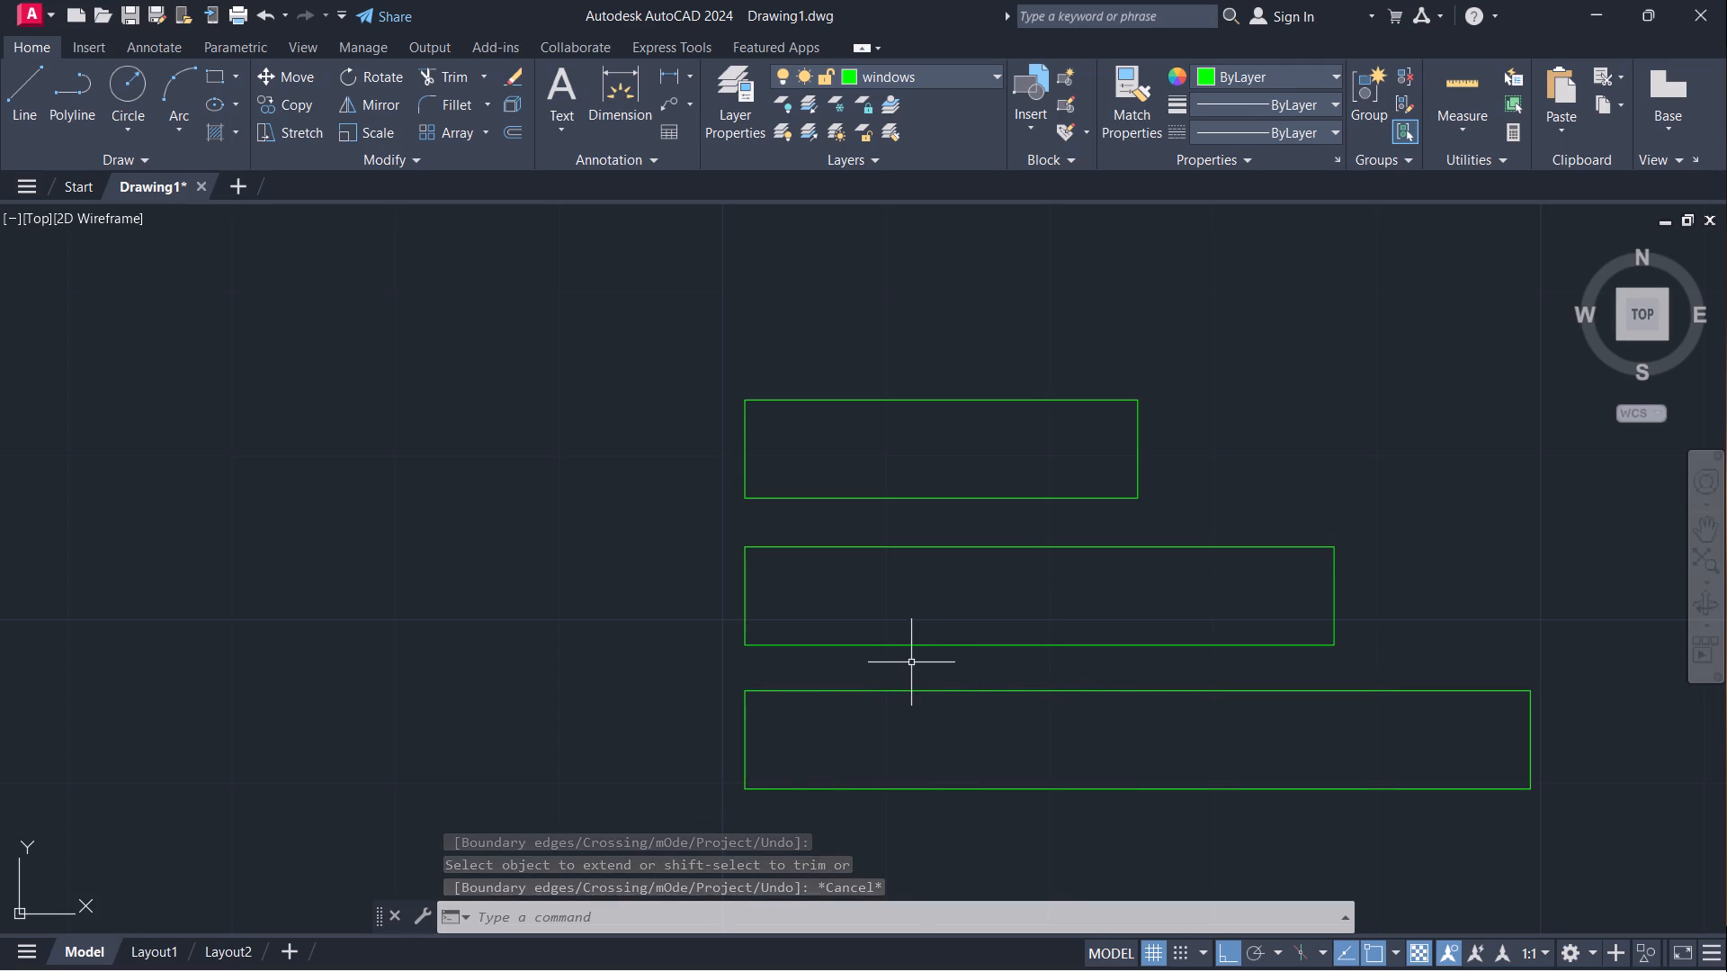
{"action": "key", "text": "Escape"}
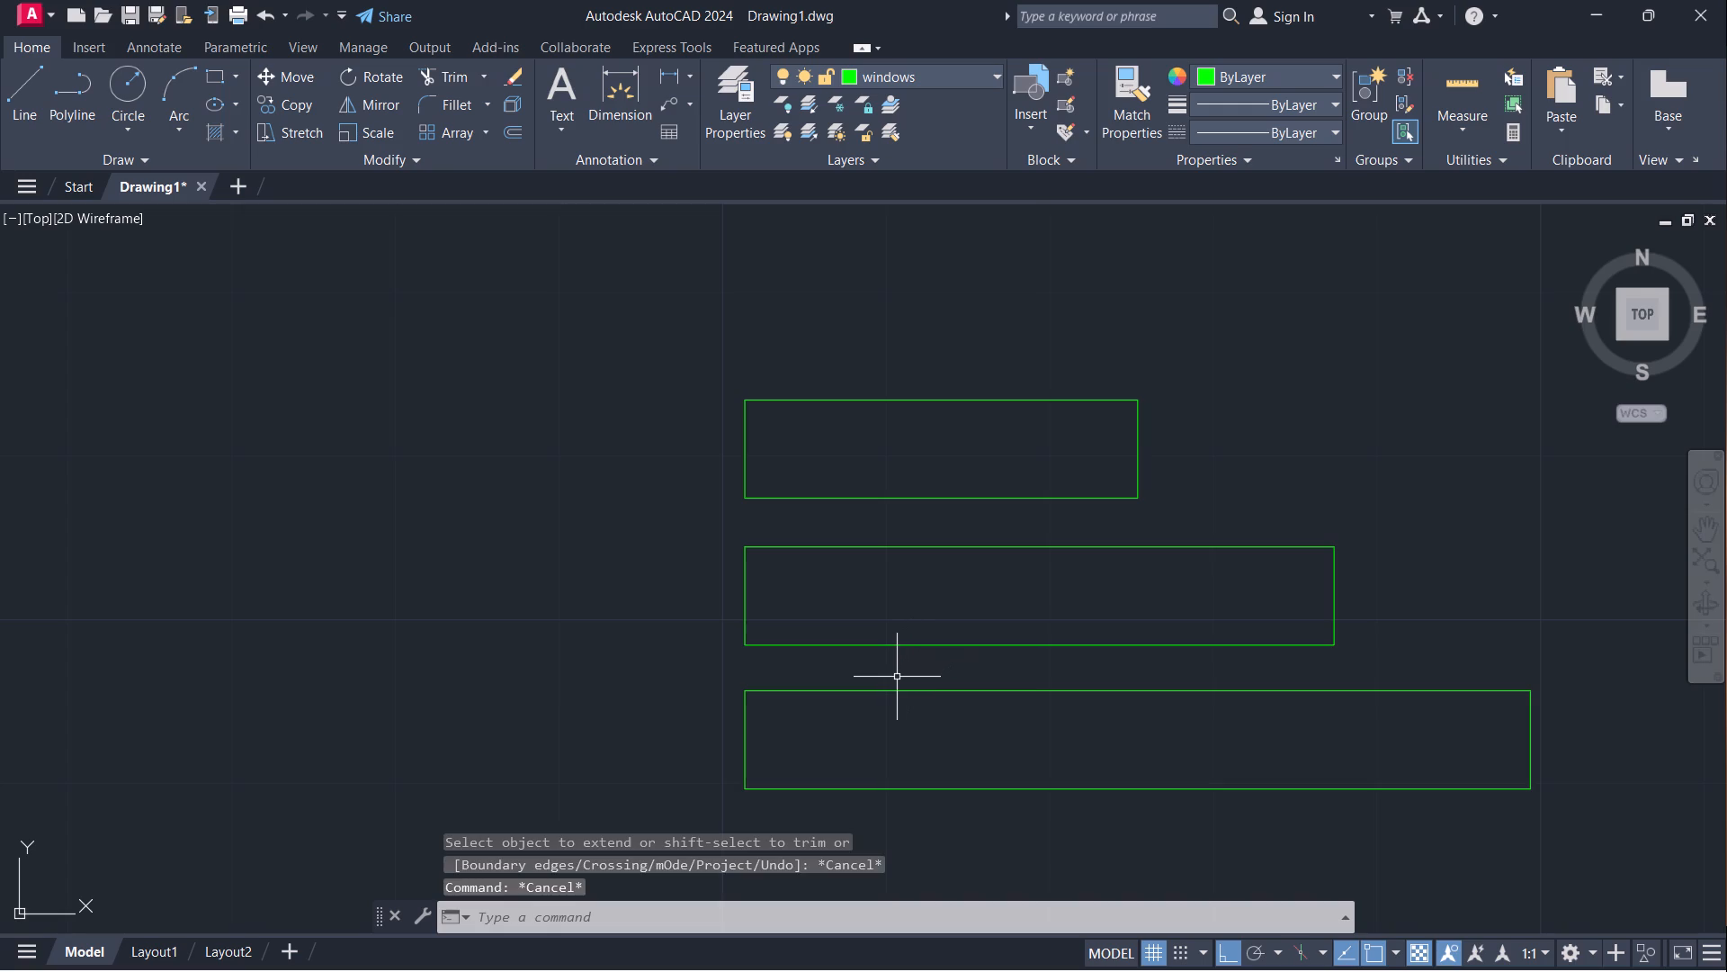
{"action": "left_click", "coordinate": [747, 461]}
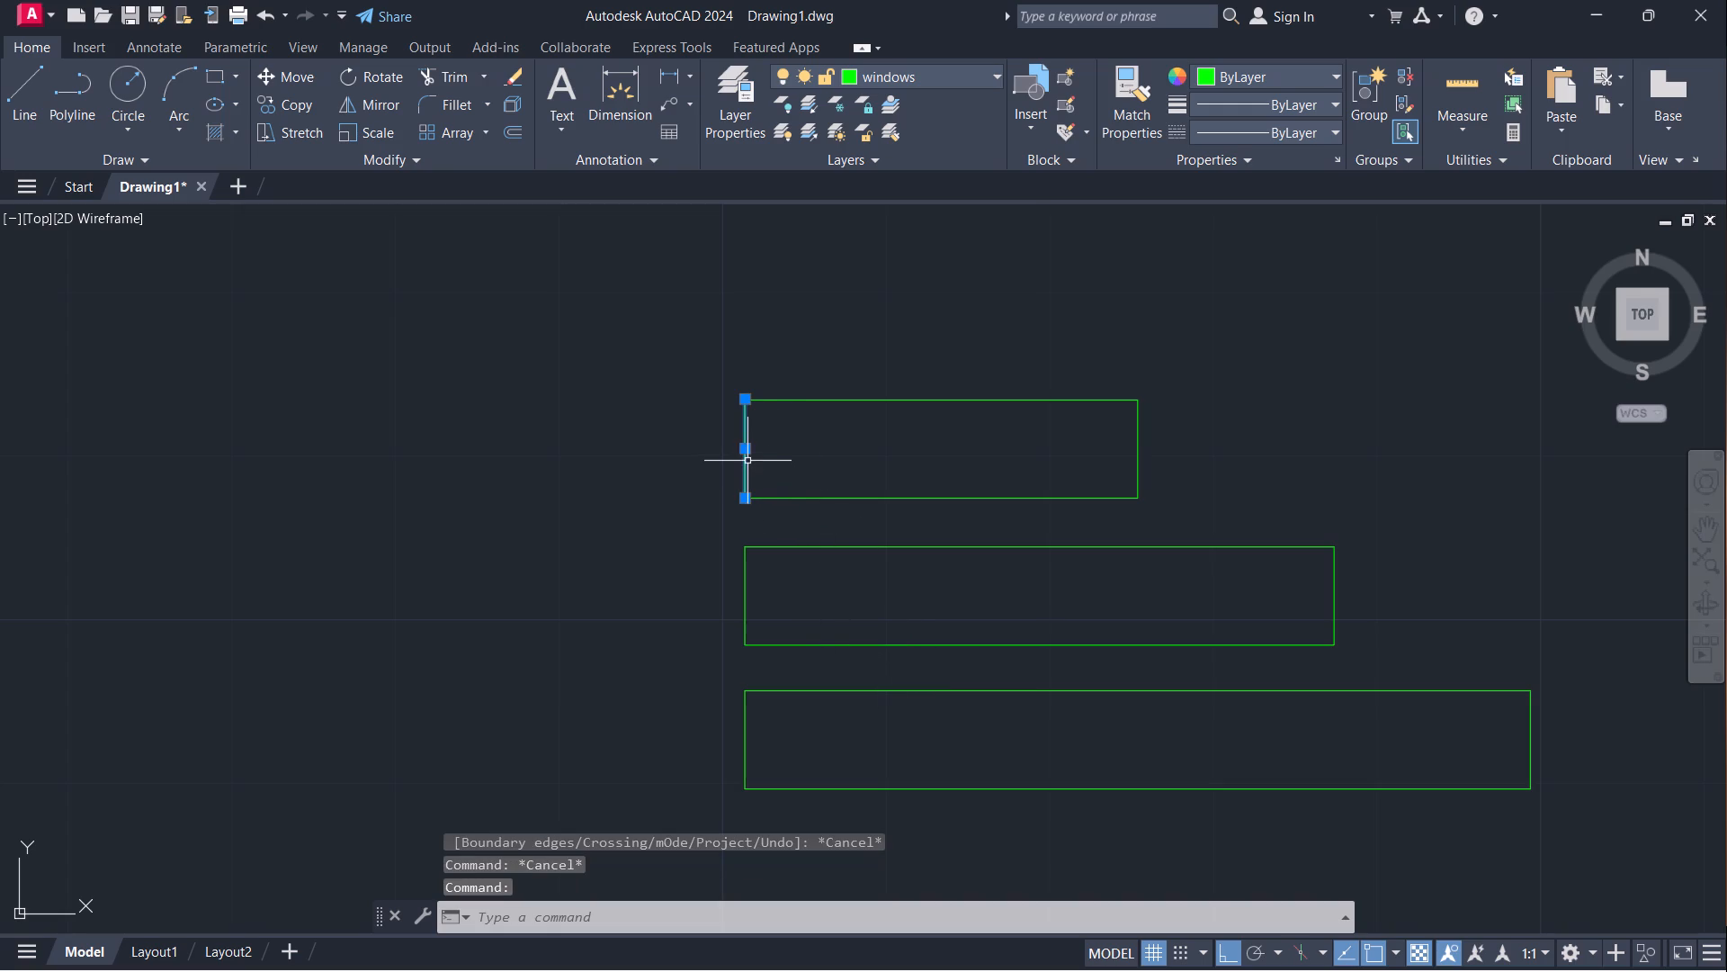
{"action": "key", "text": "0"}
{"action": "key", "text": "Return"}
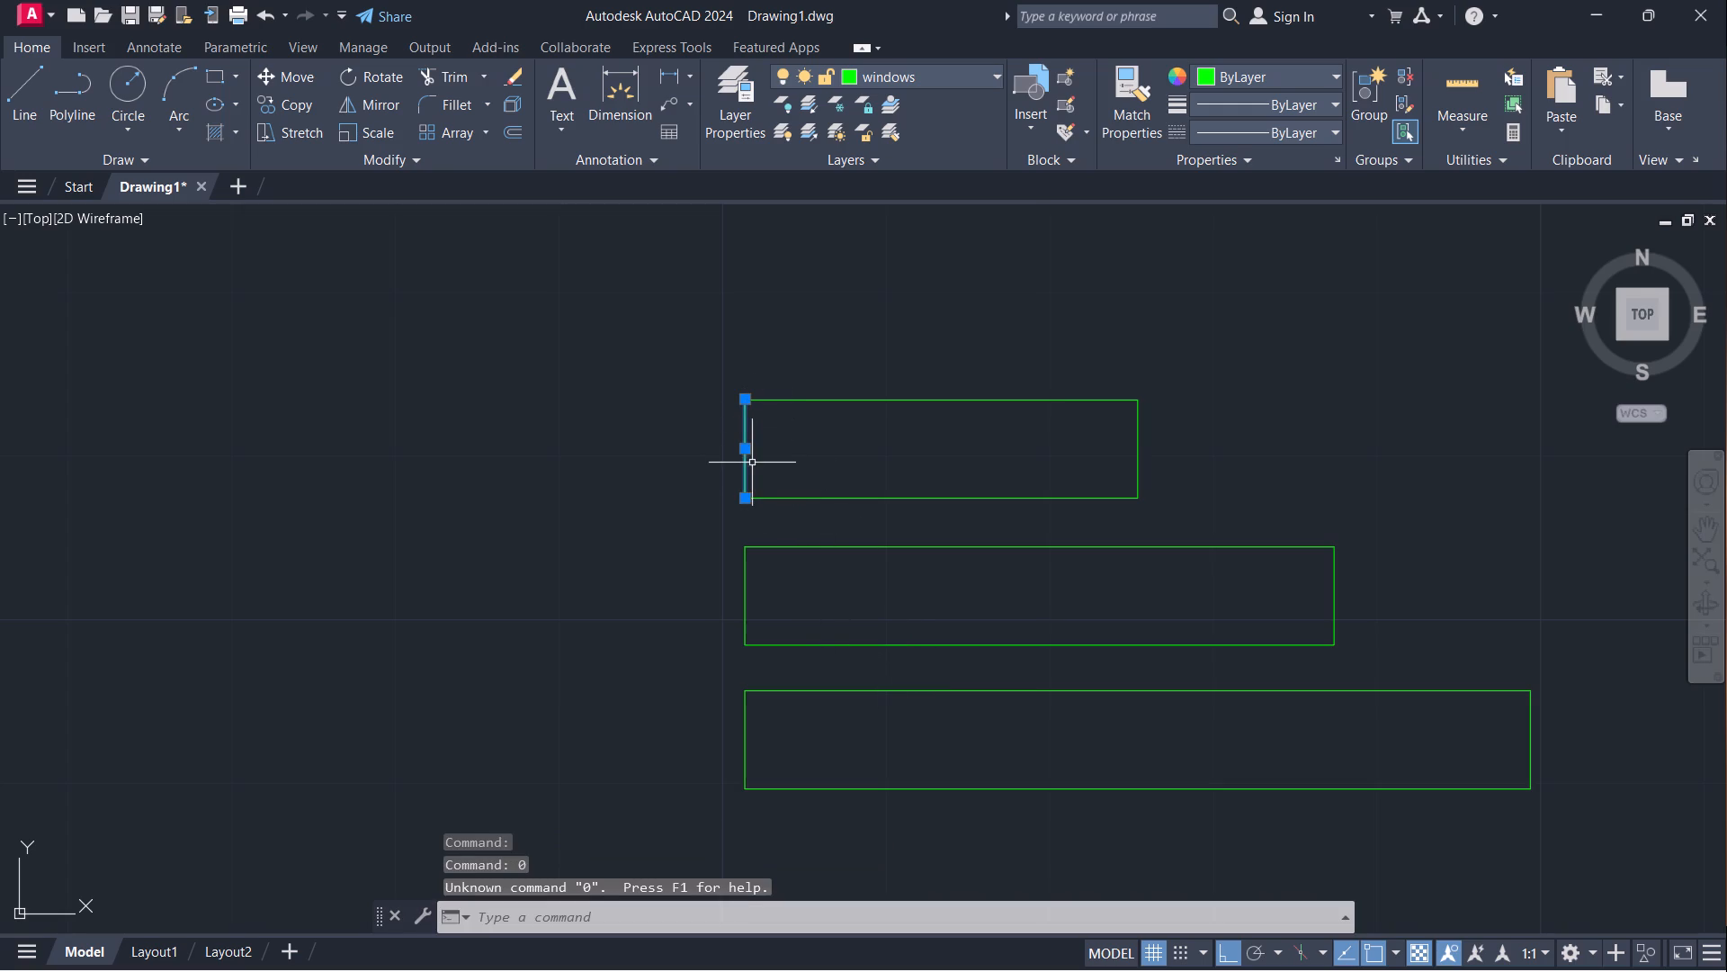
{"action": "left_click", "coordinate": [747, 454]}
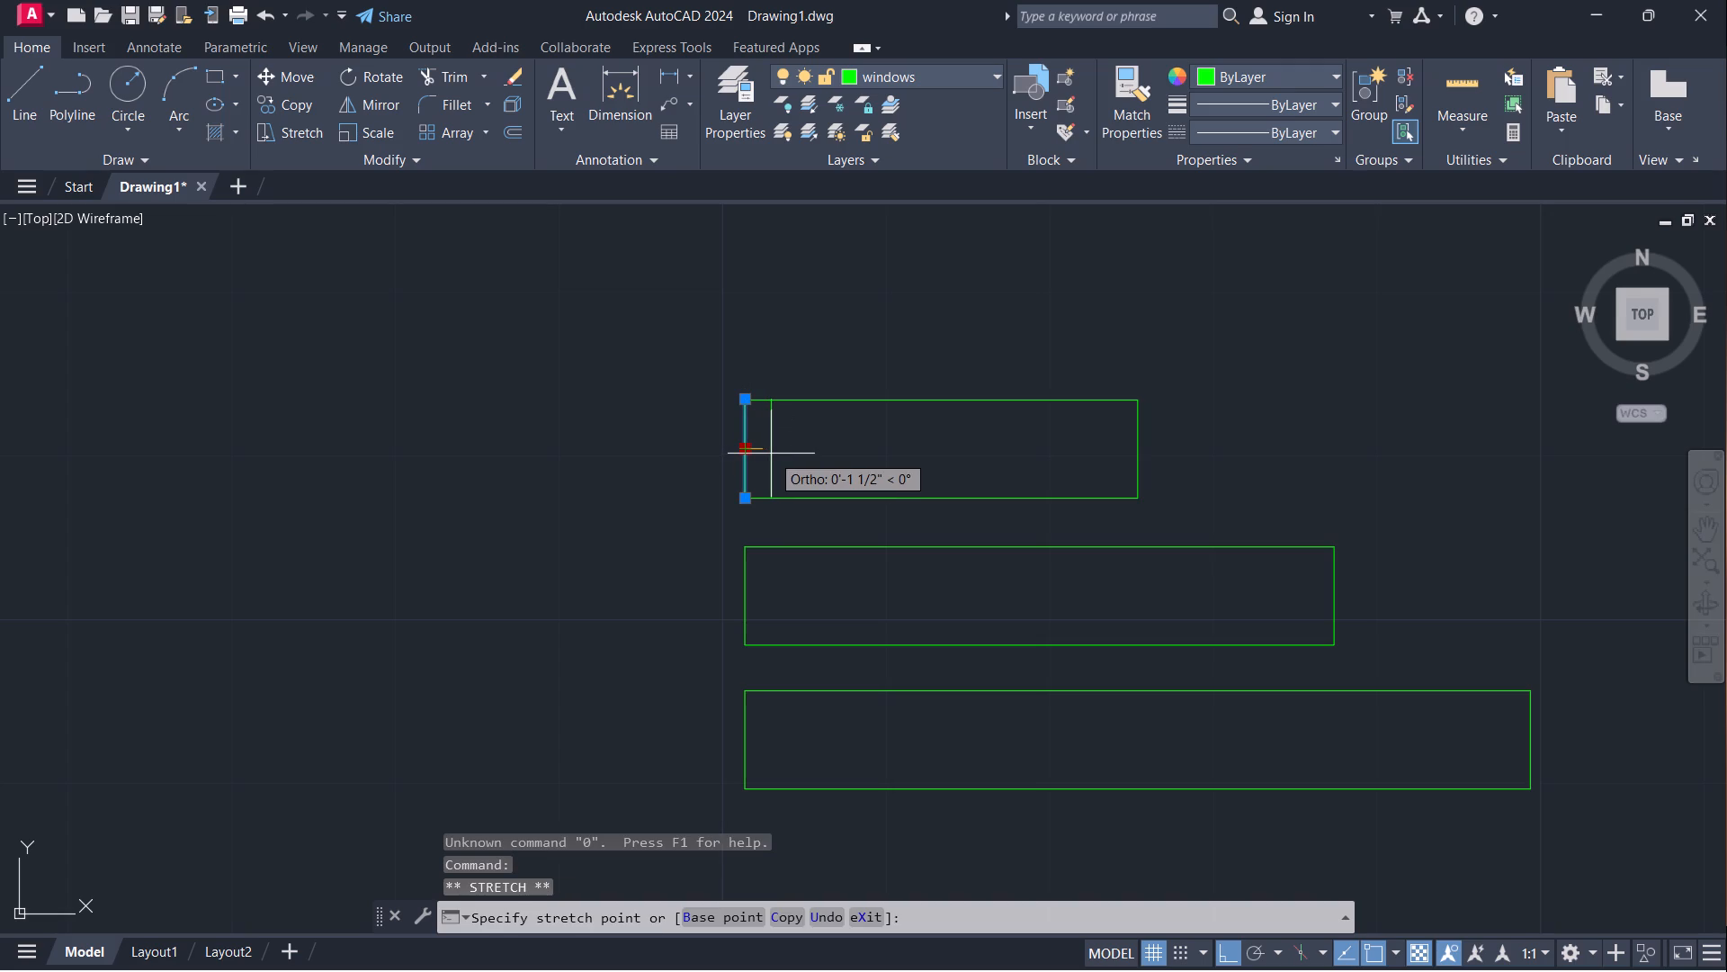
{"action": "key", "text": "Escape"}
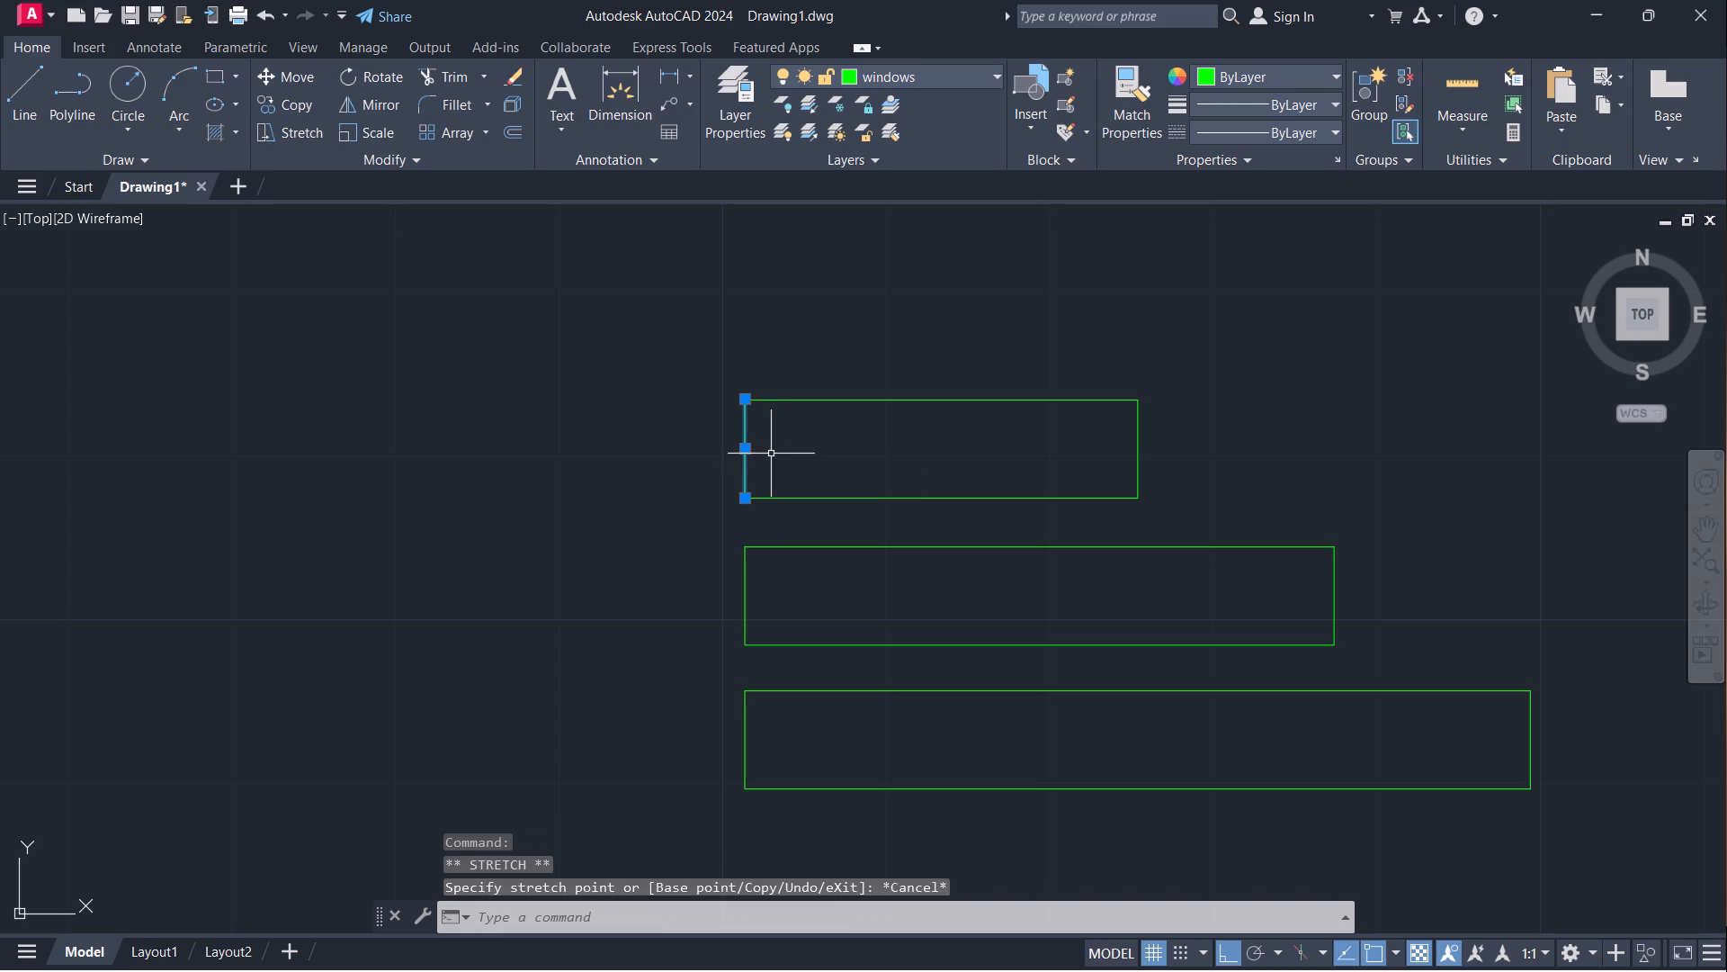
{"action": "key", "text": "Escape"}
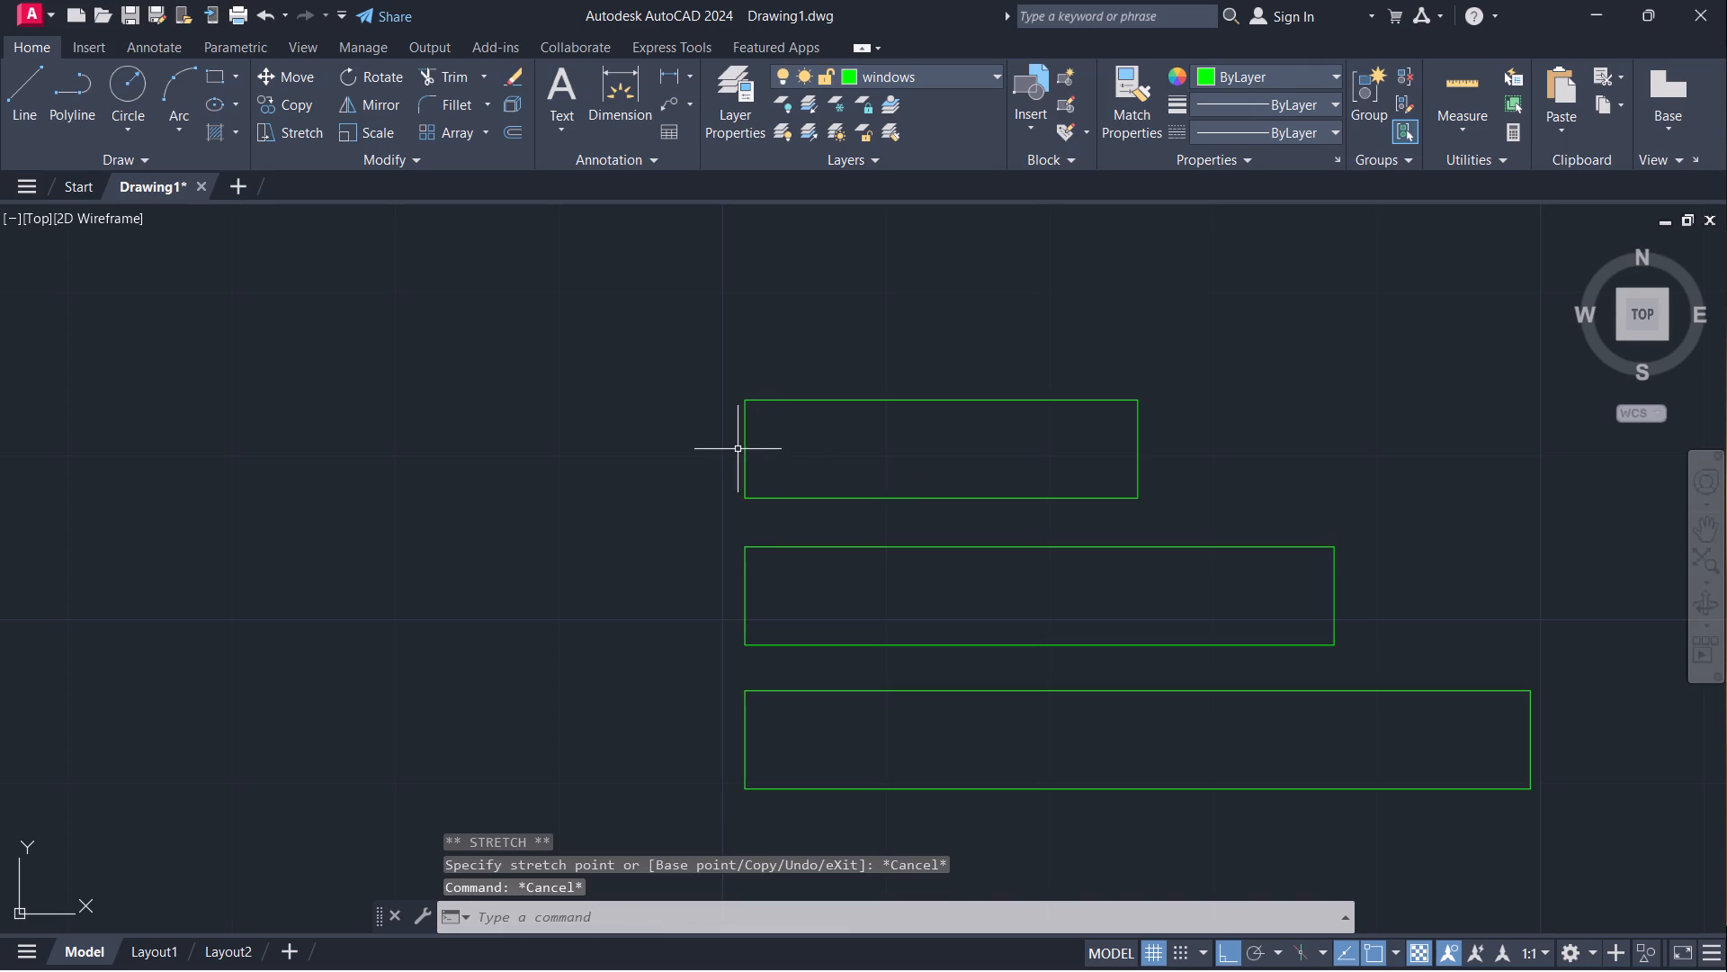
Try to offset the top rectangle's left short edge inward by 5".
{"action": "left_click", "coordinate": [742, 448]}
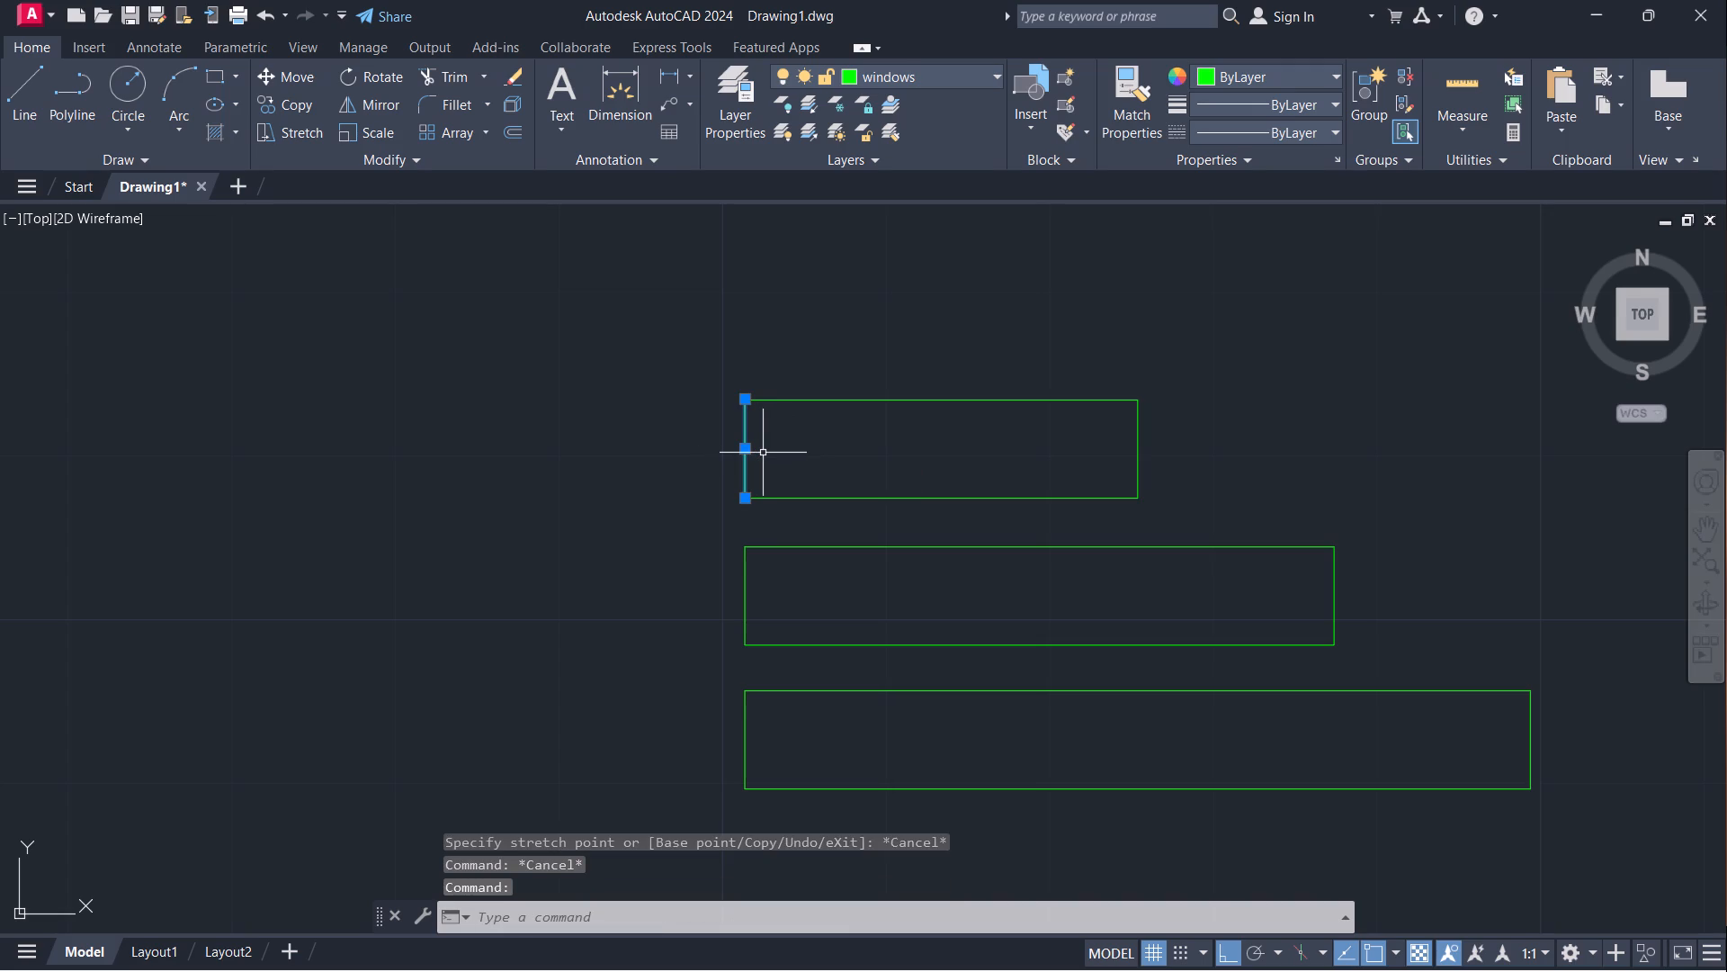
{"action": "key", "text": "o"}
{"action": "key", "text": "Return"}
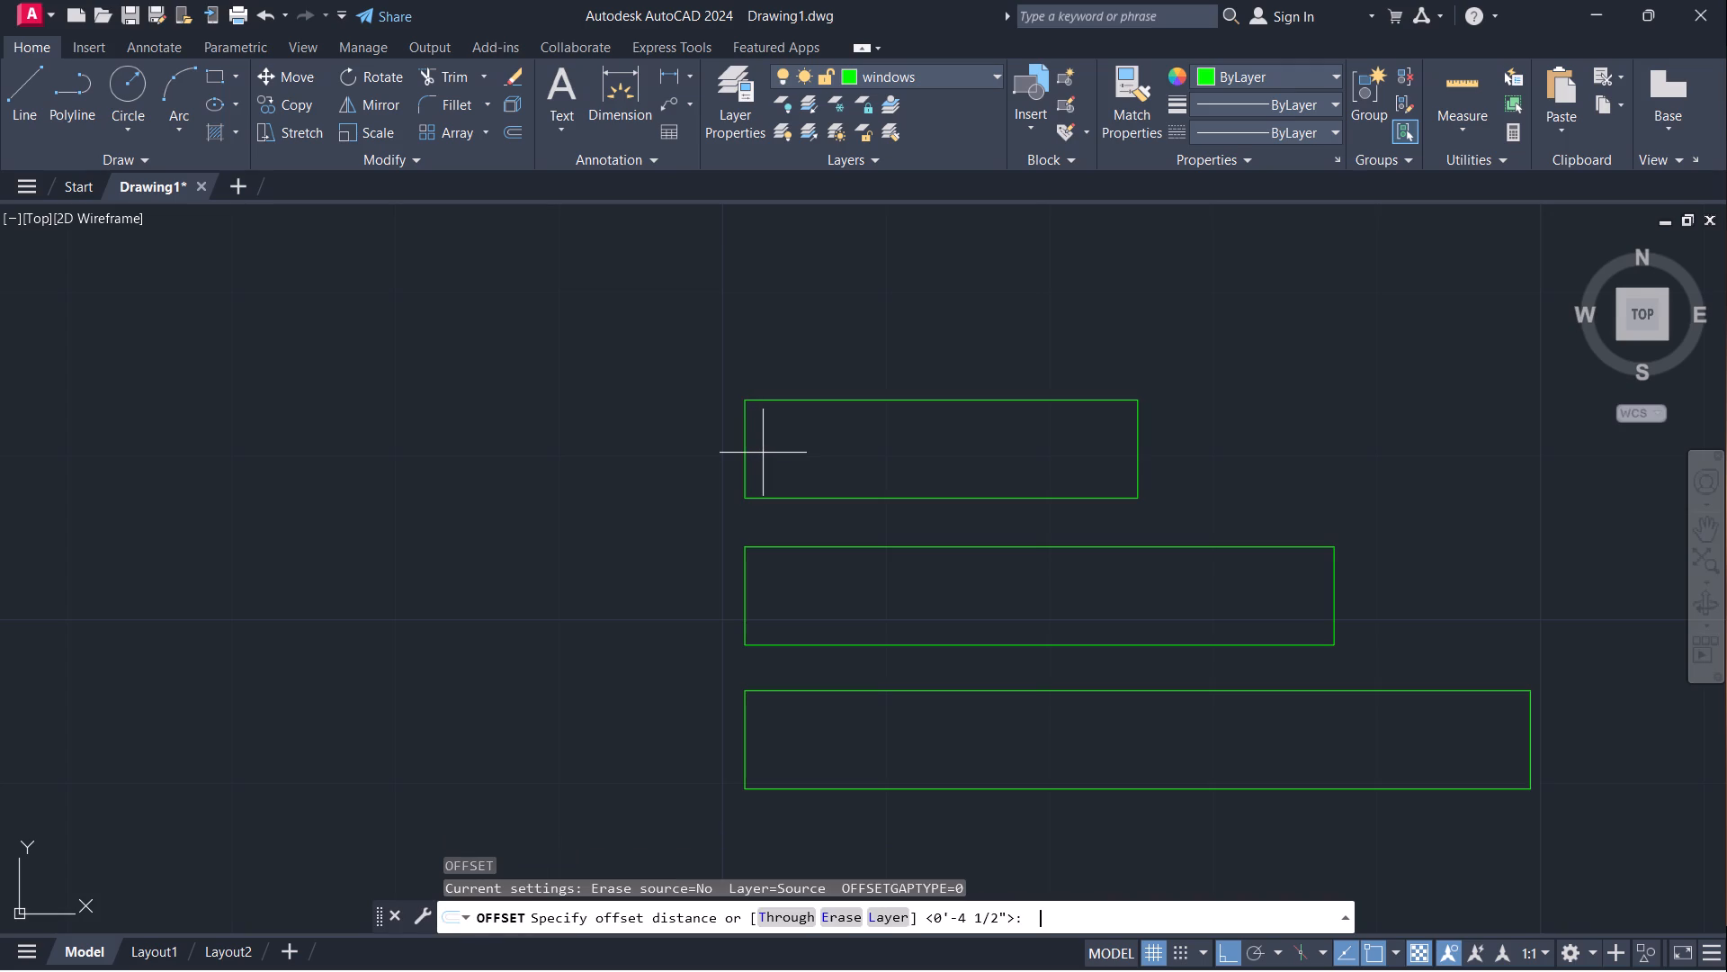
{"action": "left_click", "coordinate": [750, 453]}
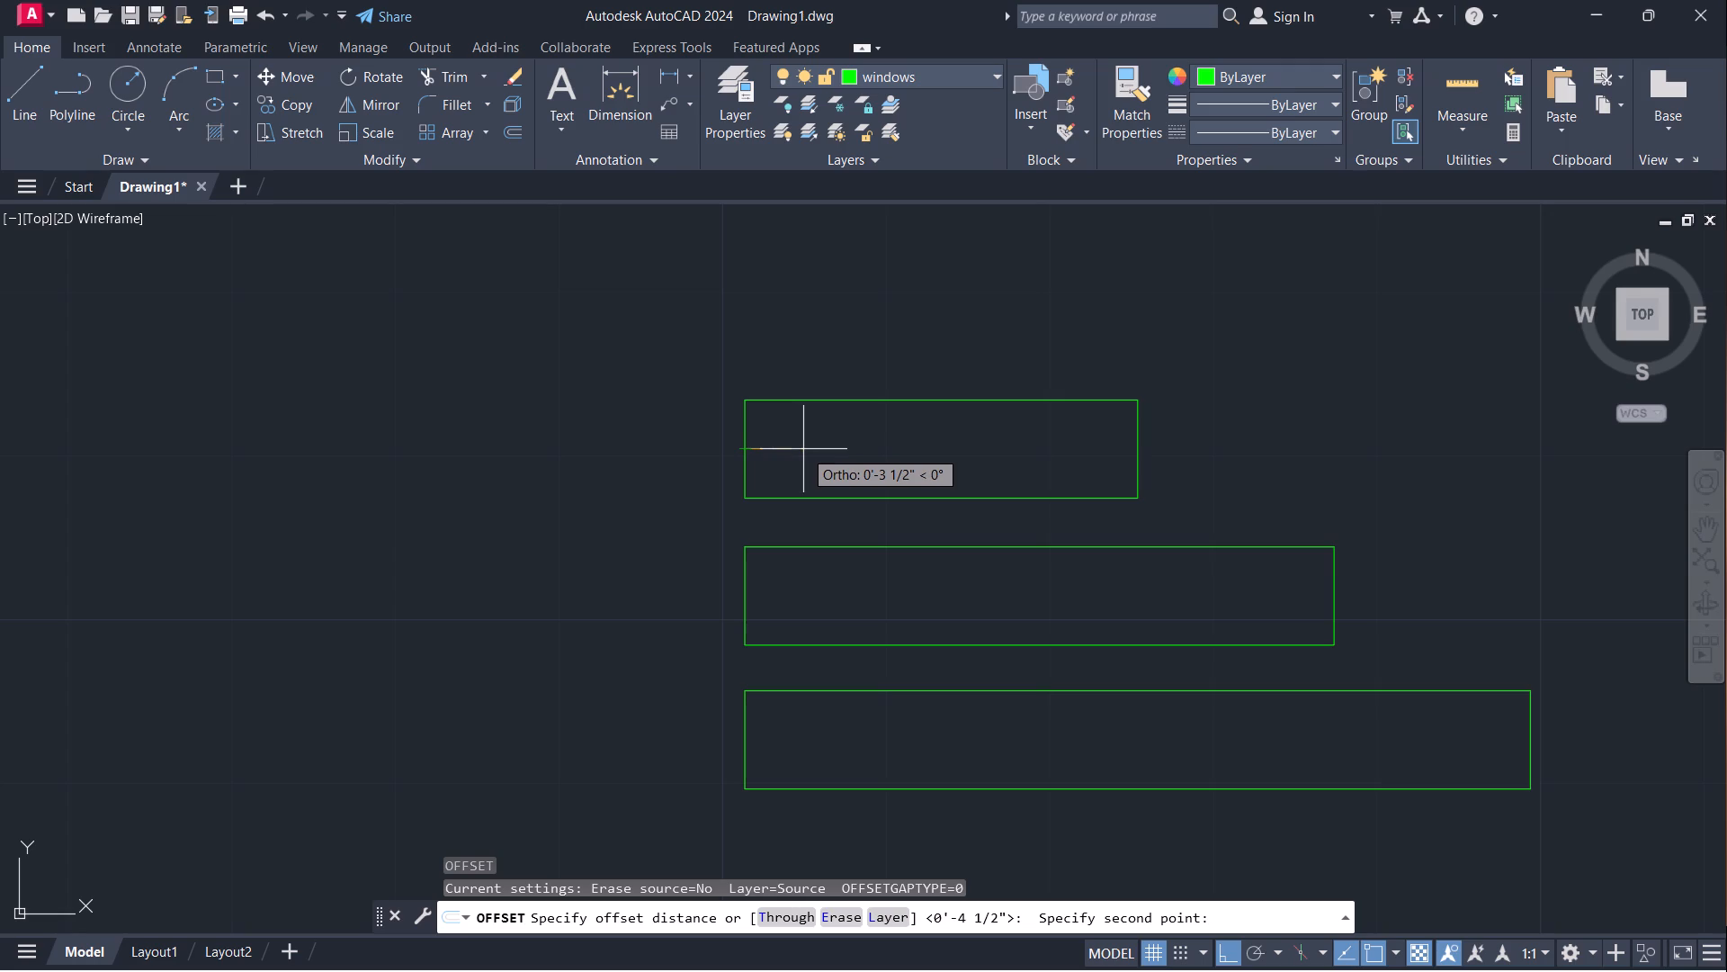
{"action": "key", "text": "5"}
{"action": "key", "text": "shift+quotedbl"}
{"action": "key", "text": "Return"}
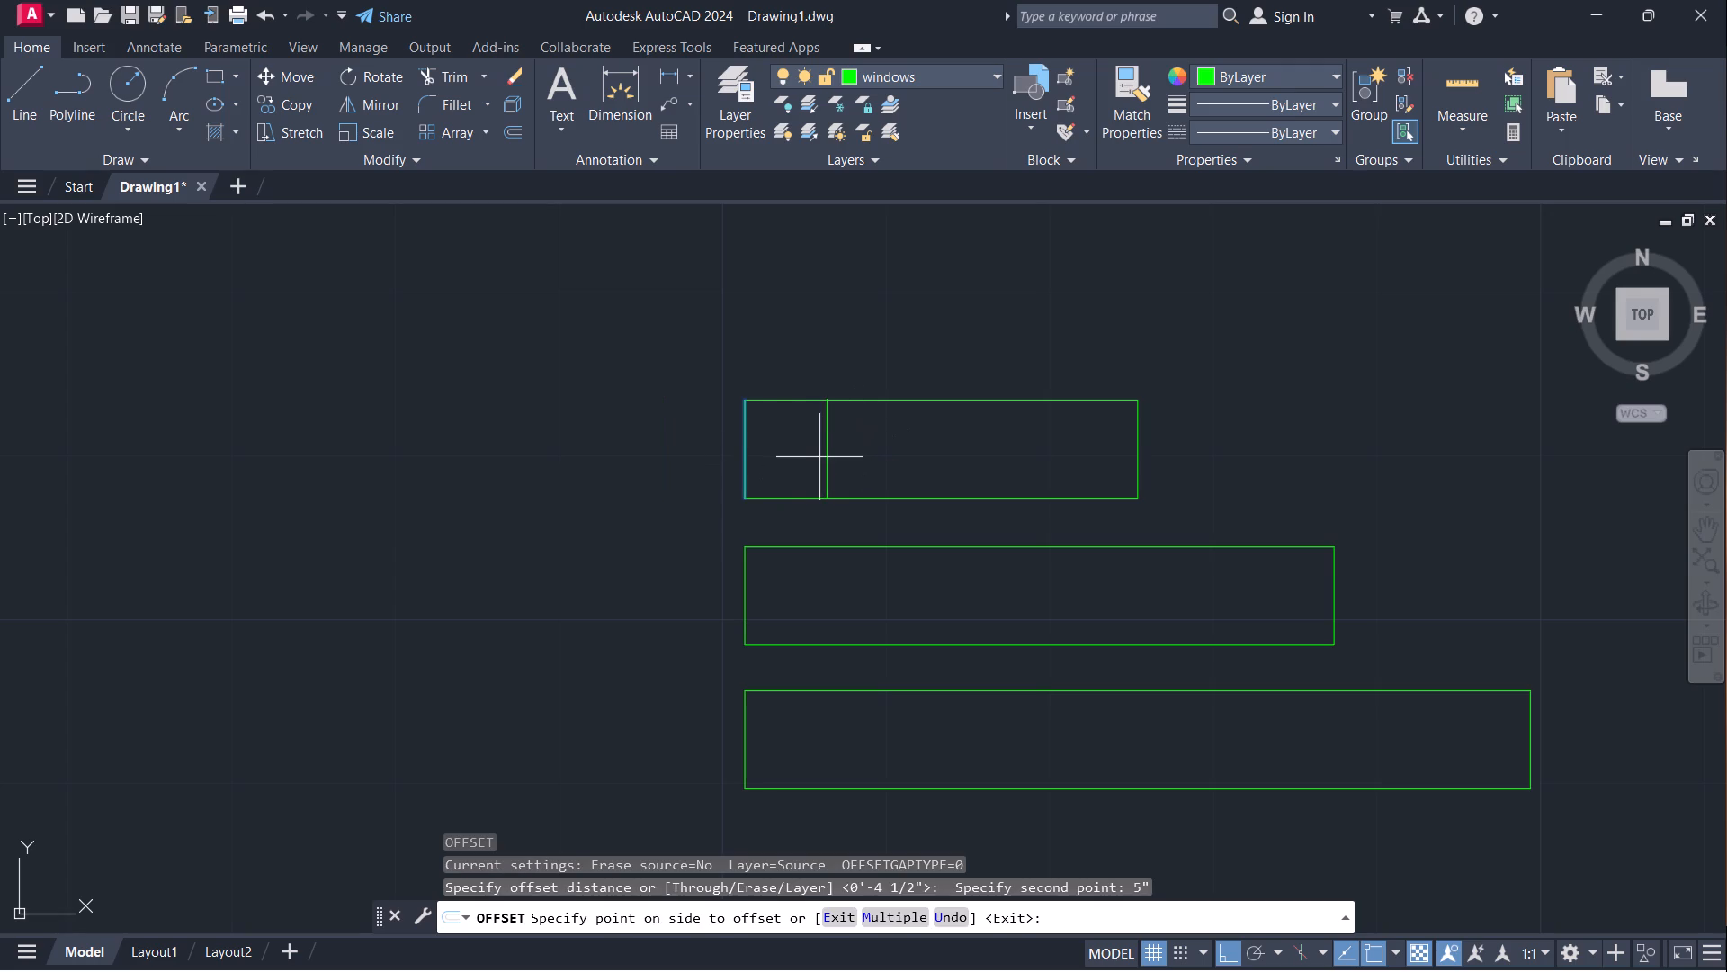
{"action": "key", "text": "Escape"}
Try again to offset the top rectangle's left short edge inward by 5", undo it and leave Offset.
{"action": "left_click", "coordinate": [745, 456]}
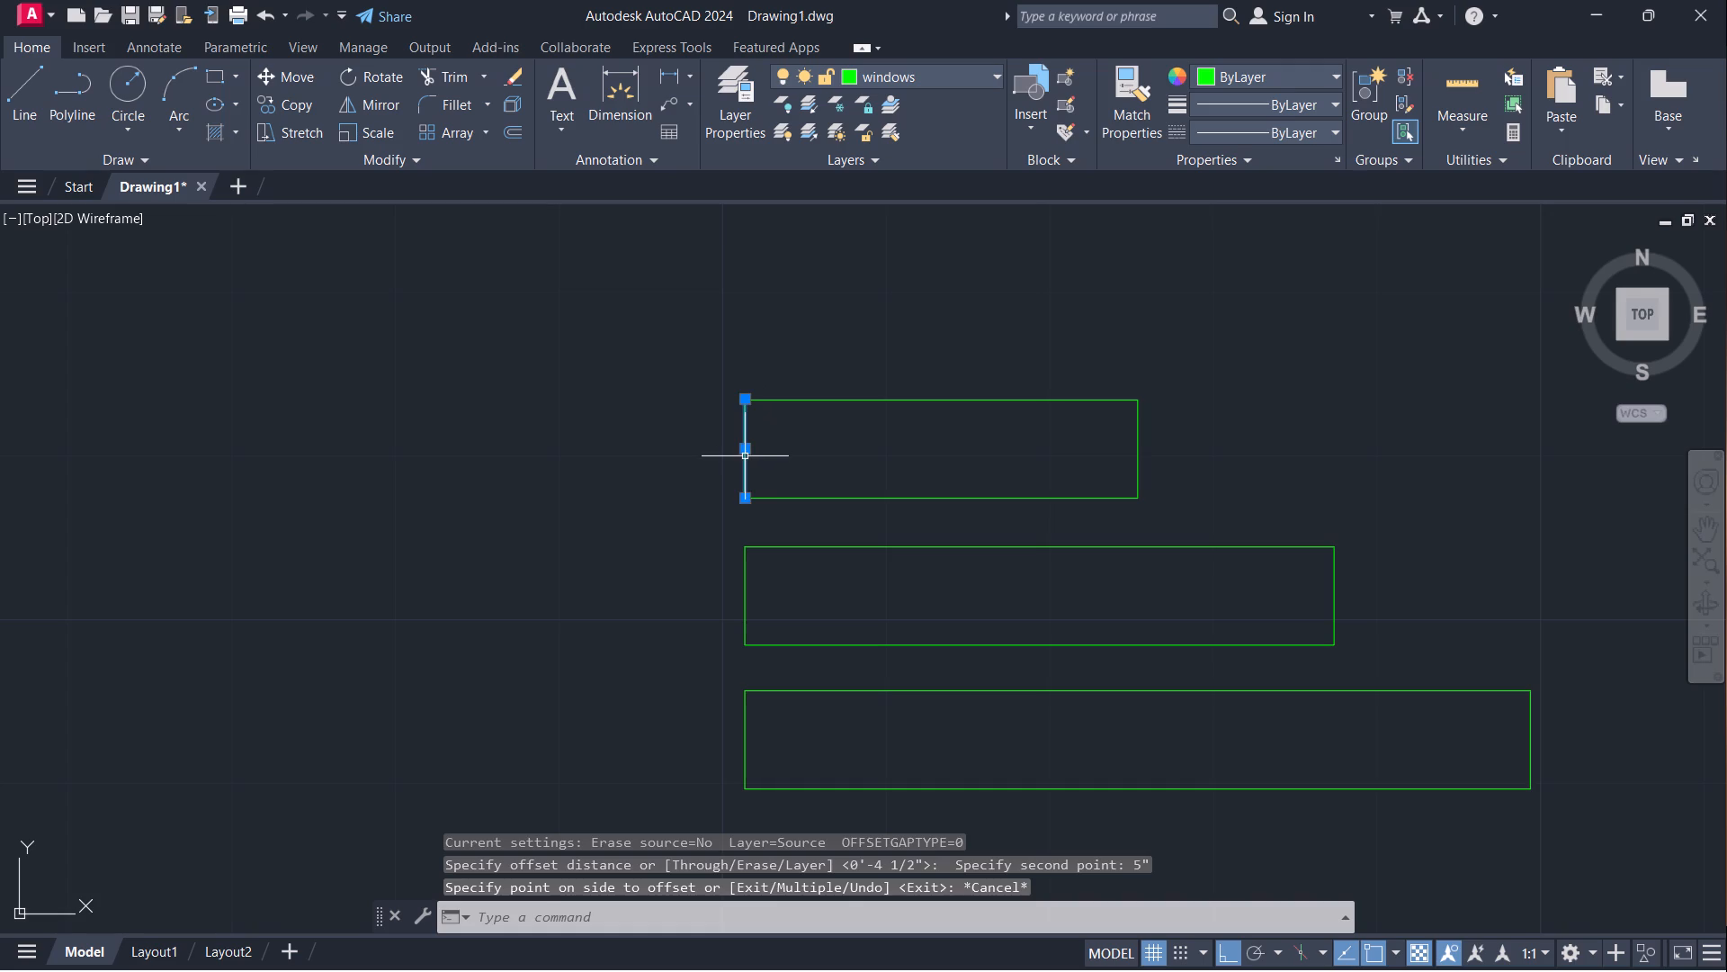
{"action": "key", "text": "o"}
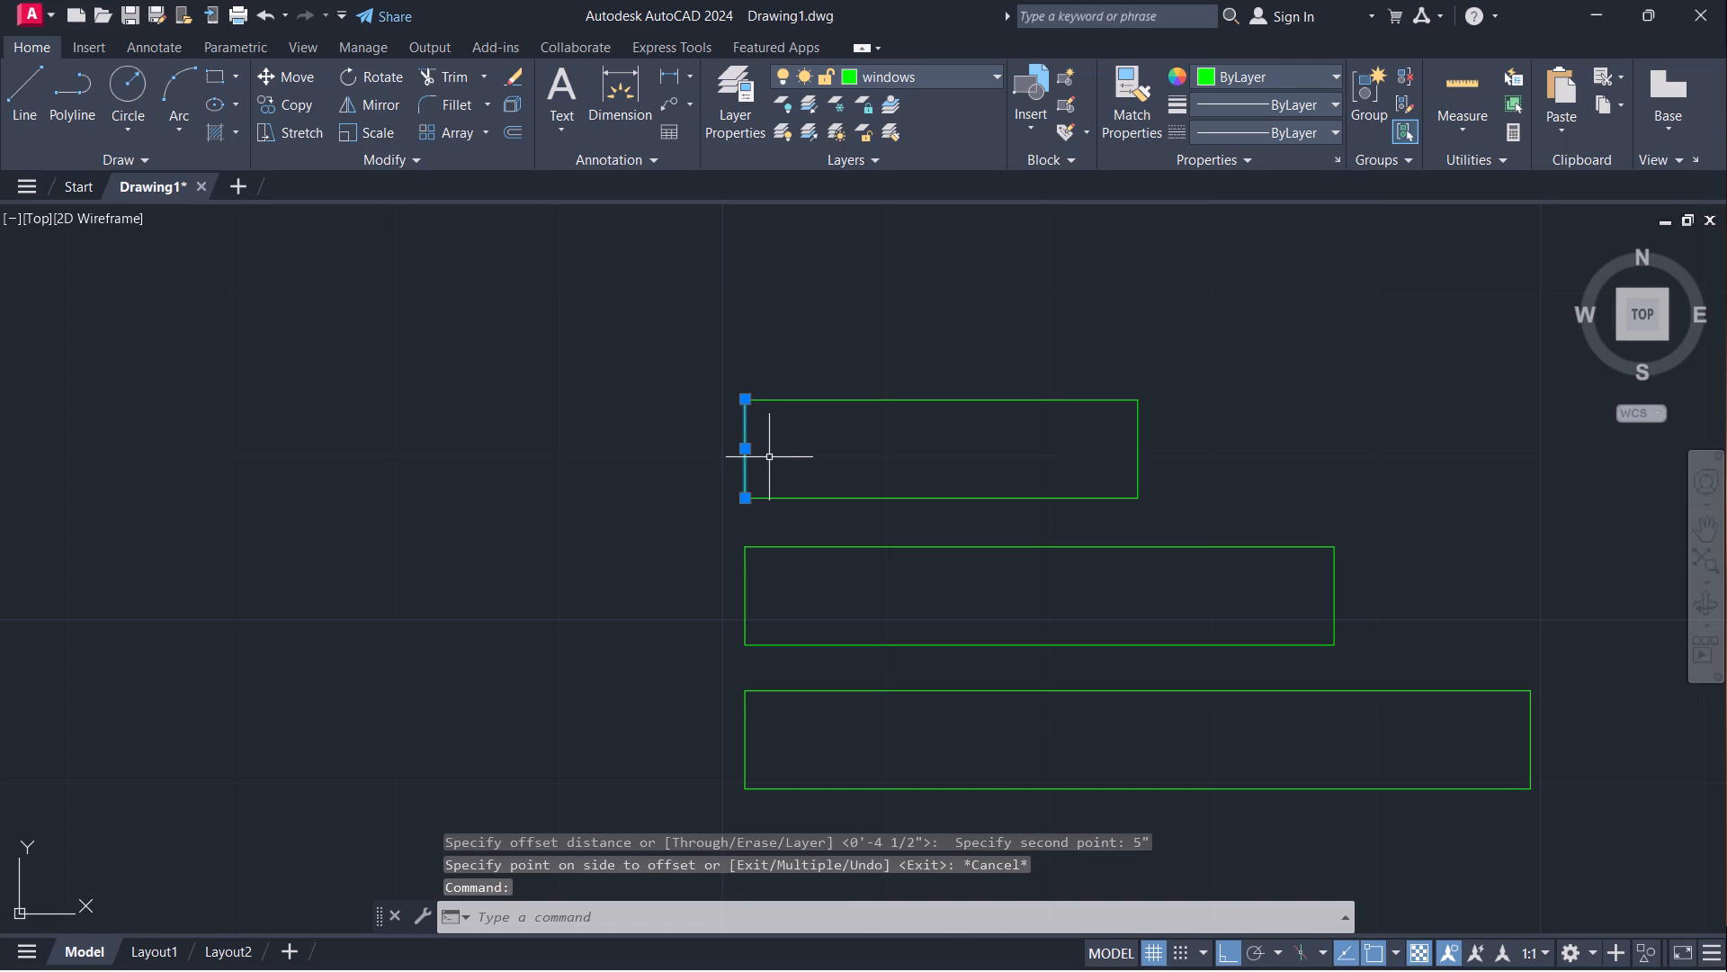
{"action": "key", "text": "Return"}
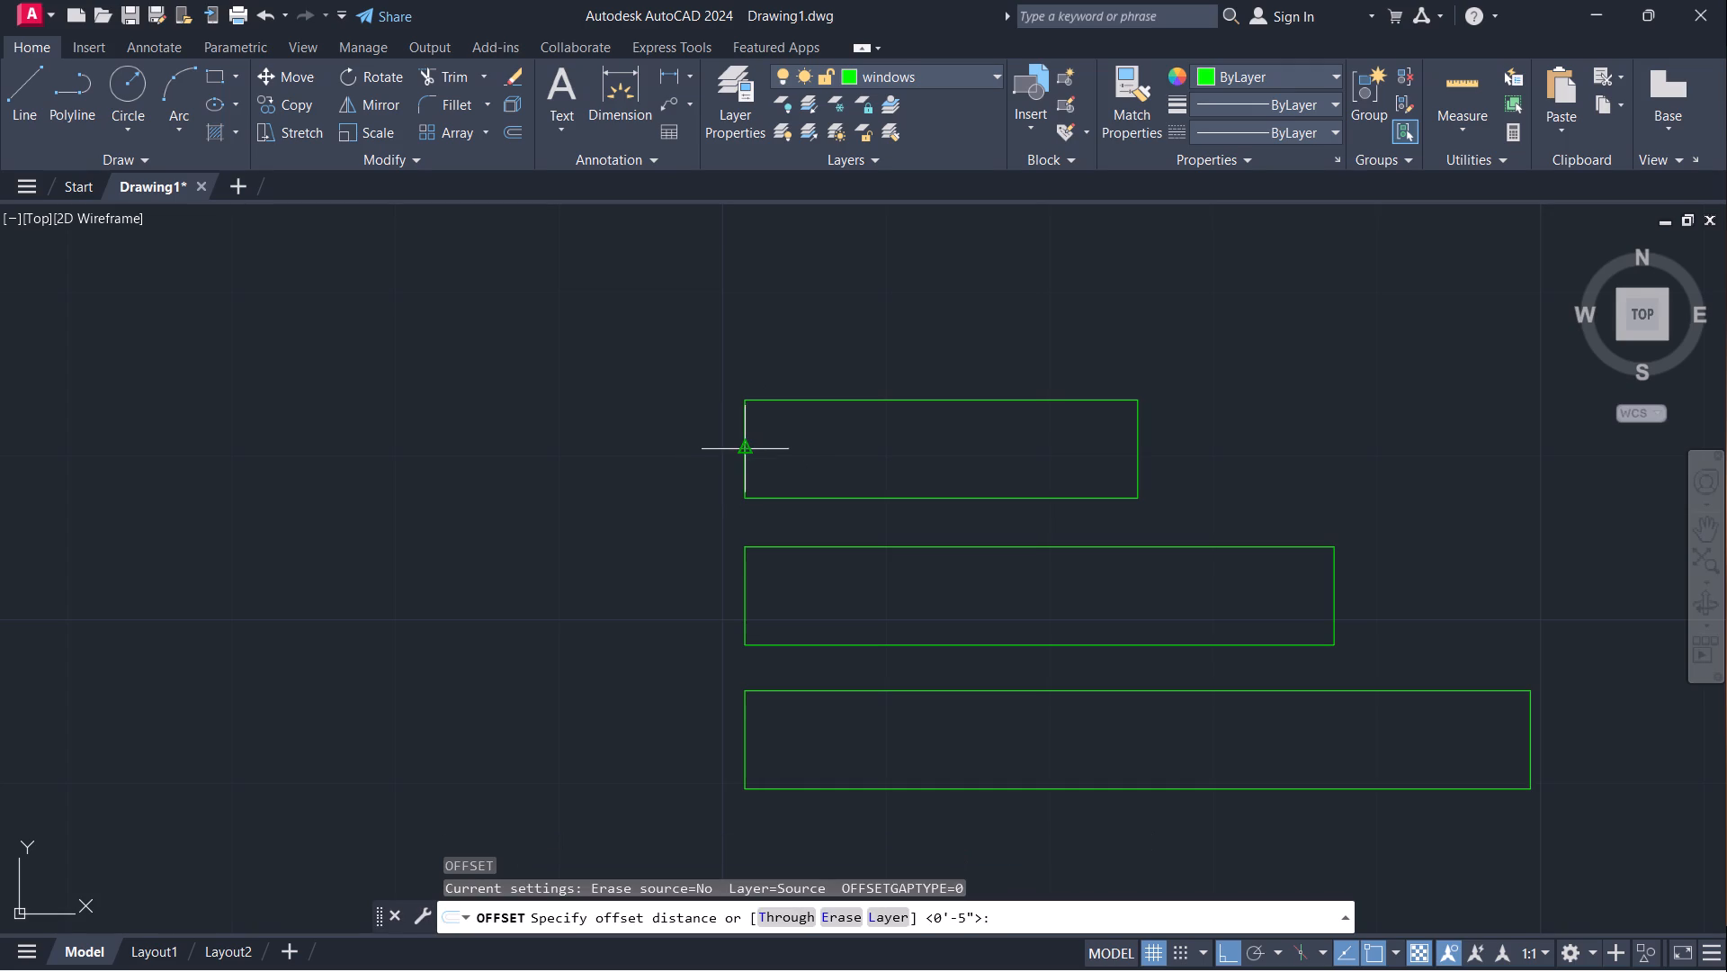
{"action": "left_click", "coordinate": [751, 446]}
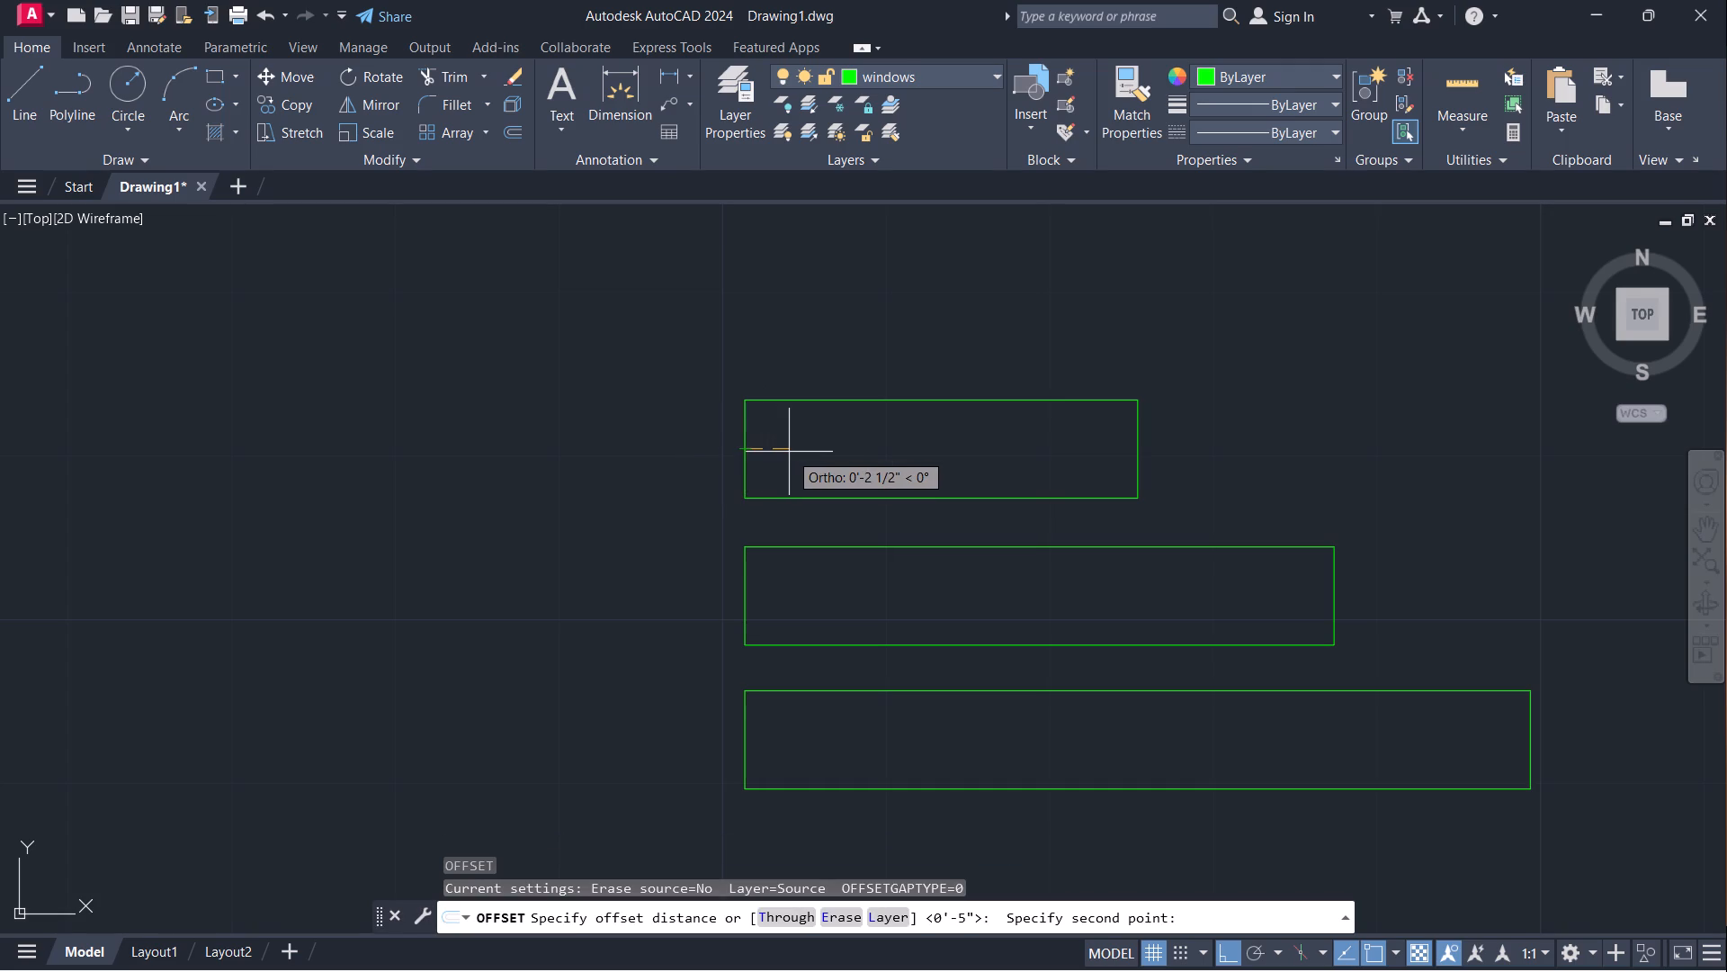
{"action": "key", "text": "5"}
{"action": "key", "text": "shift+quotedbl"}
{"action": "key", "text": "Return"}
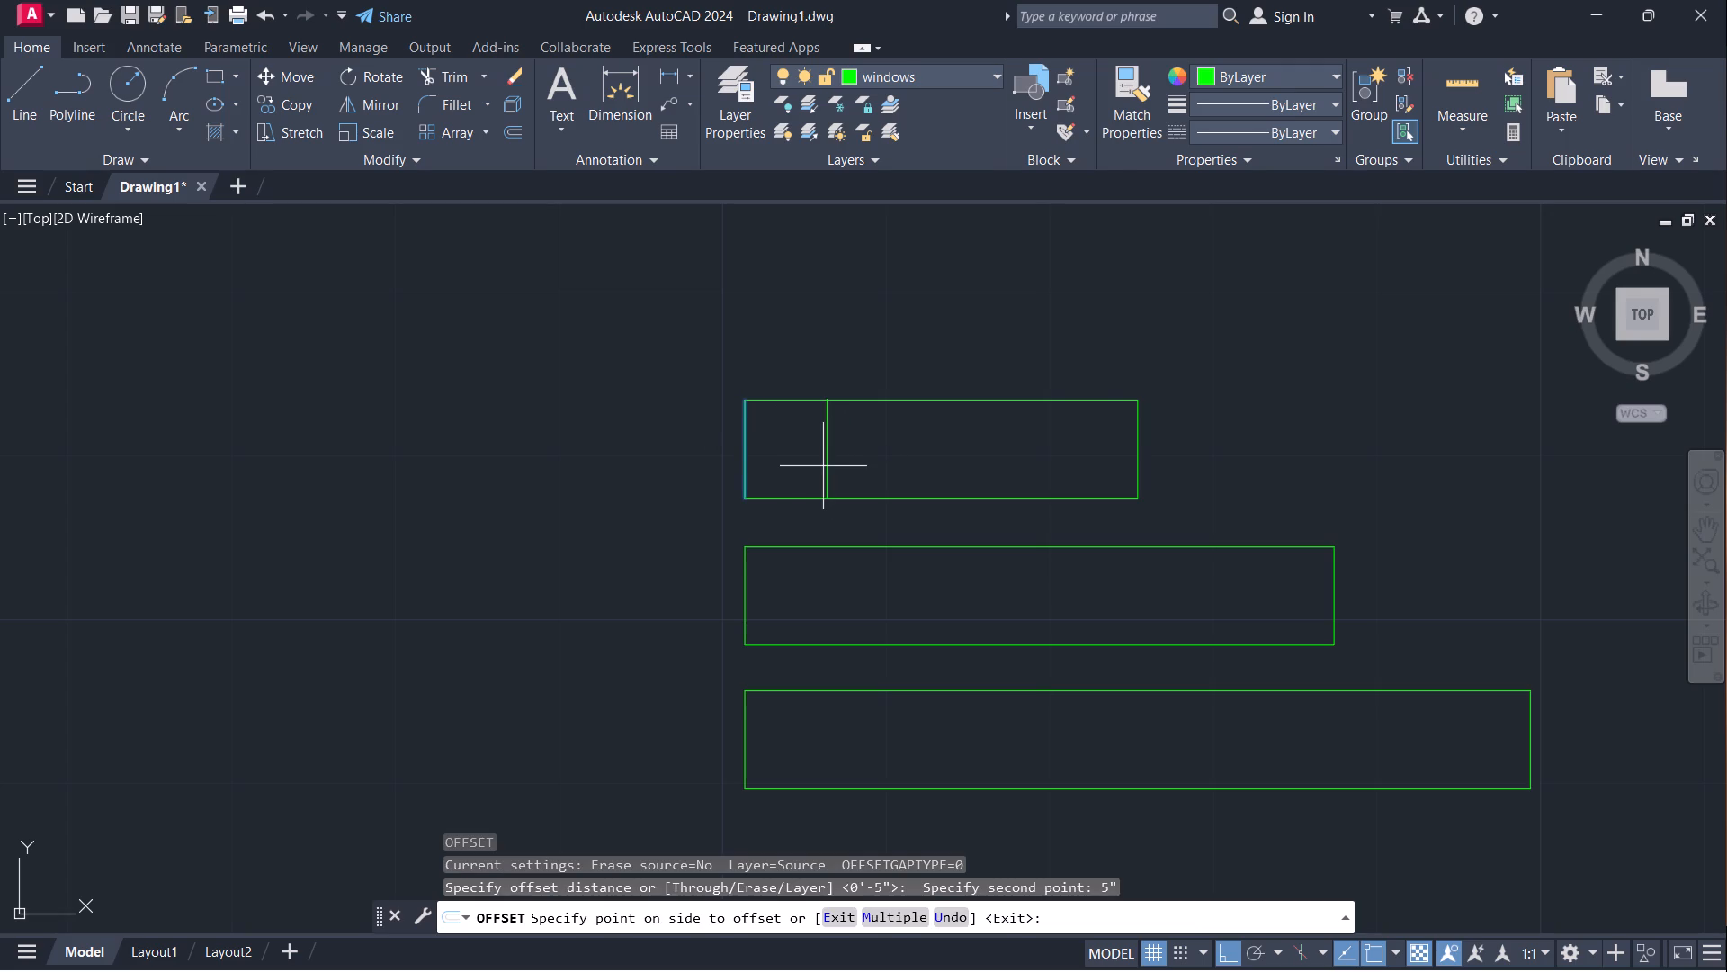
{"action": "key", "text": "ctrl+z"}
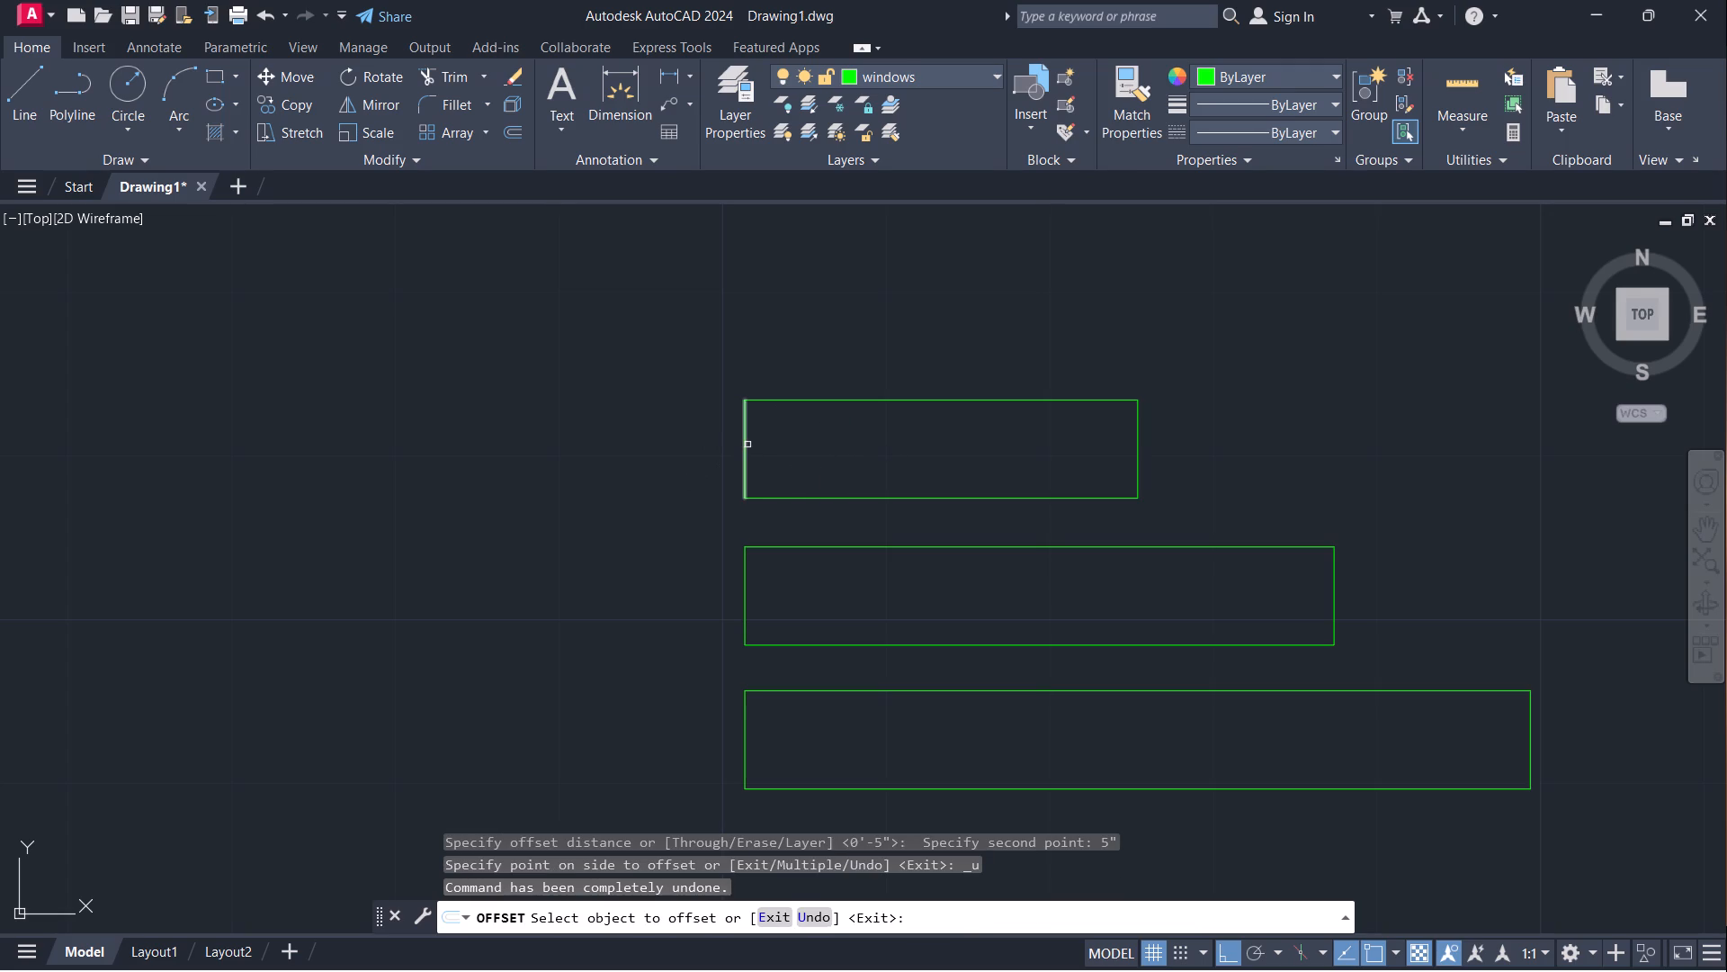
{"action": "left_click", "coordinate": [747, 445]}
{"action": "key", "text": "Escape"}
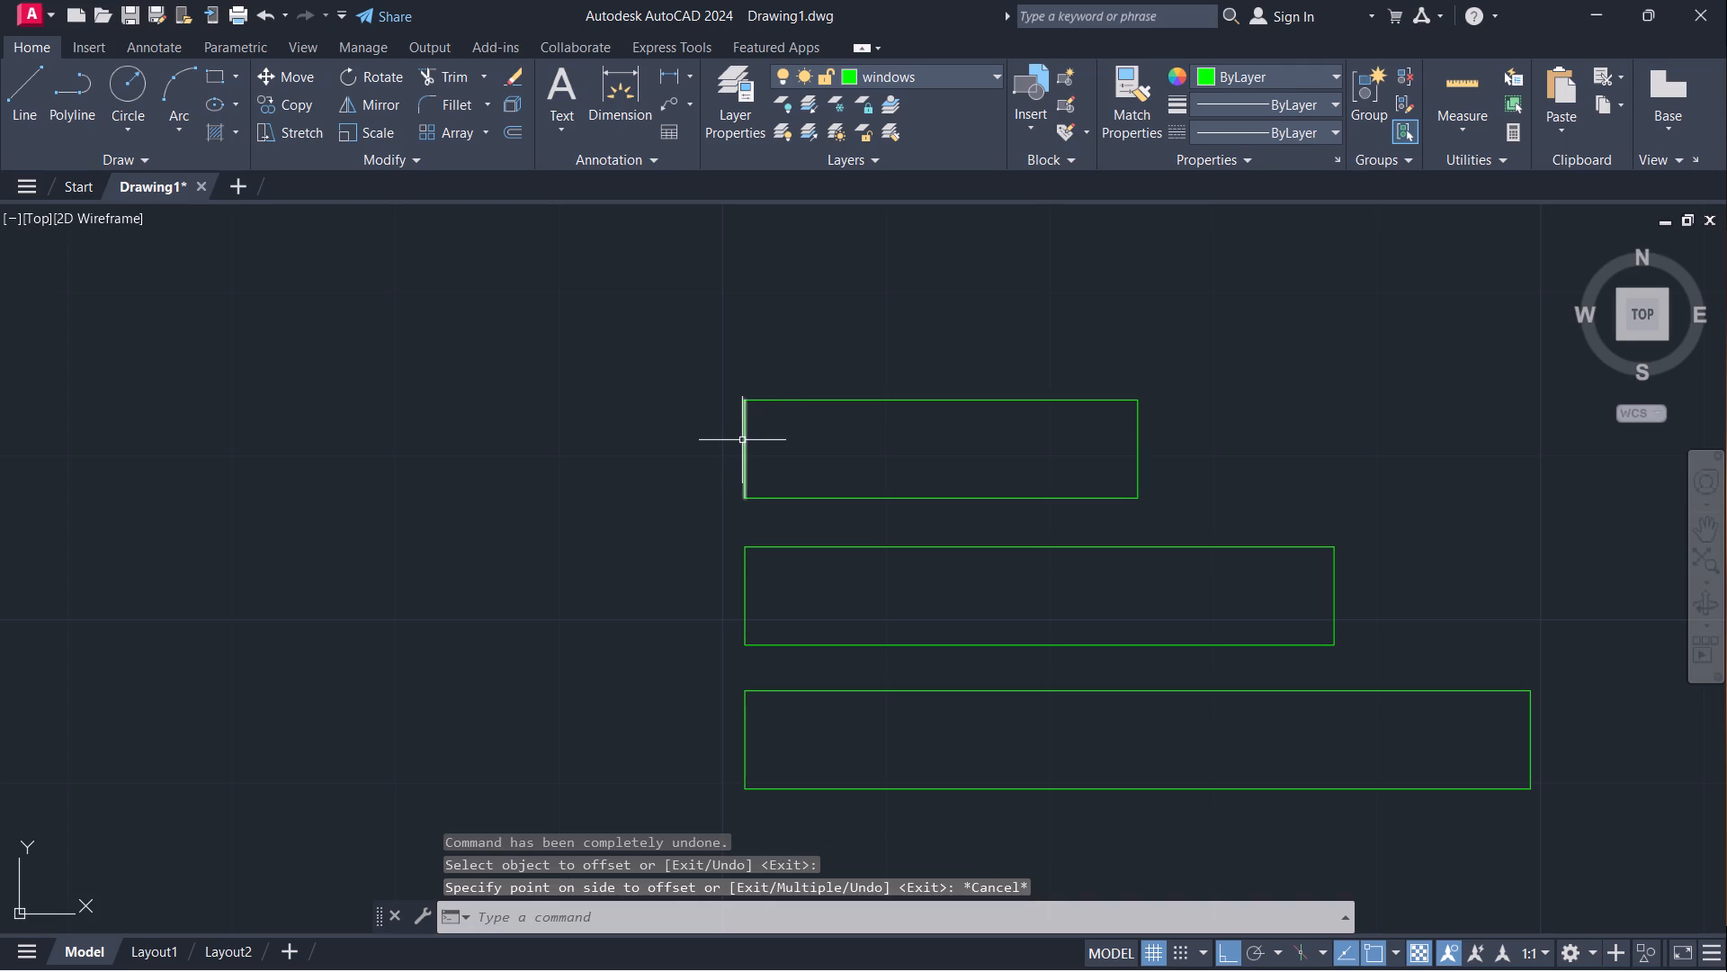
Offset both short edges of the top rectangle 0.5" inward.
{"action": "left_click_drag", "start_coordinate": [743, 445], "coordinate": [757, 446]}
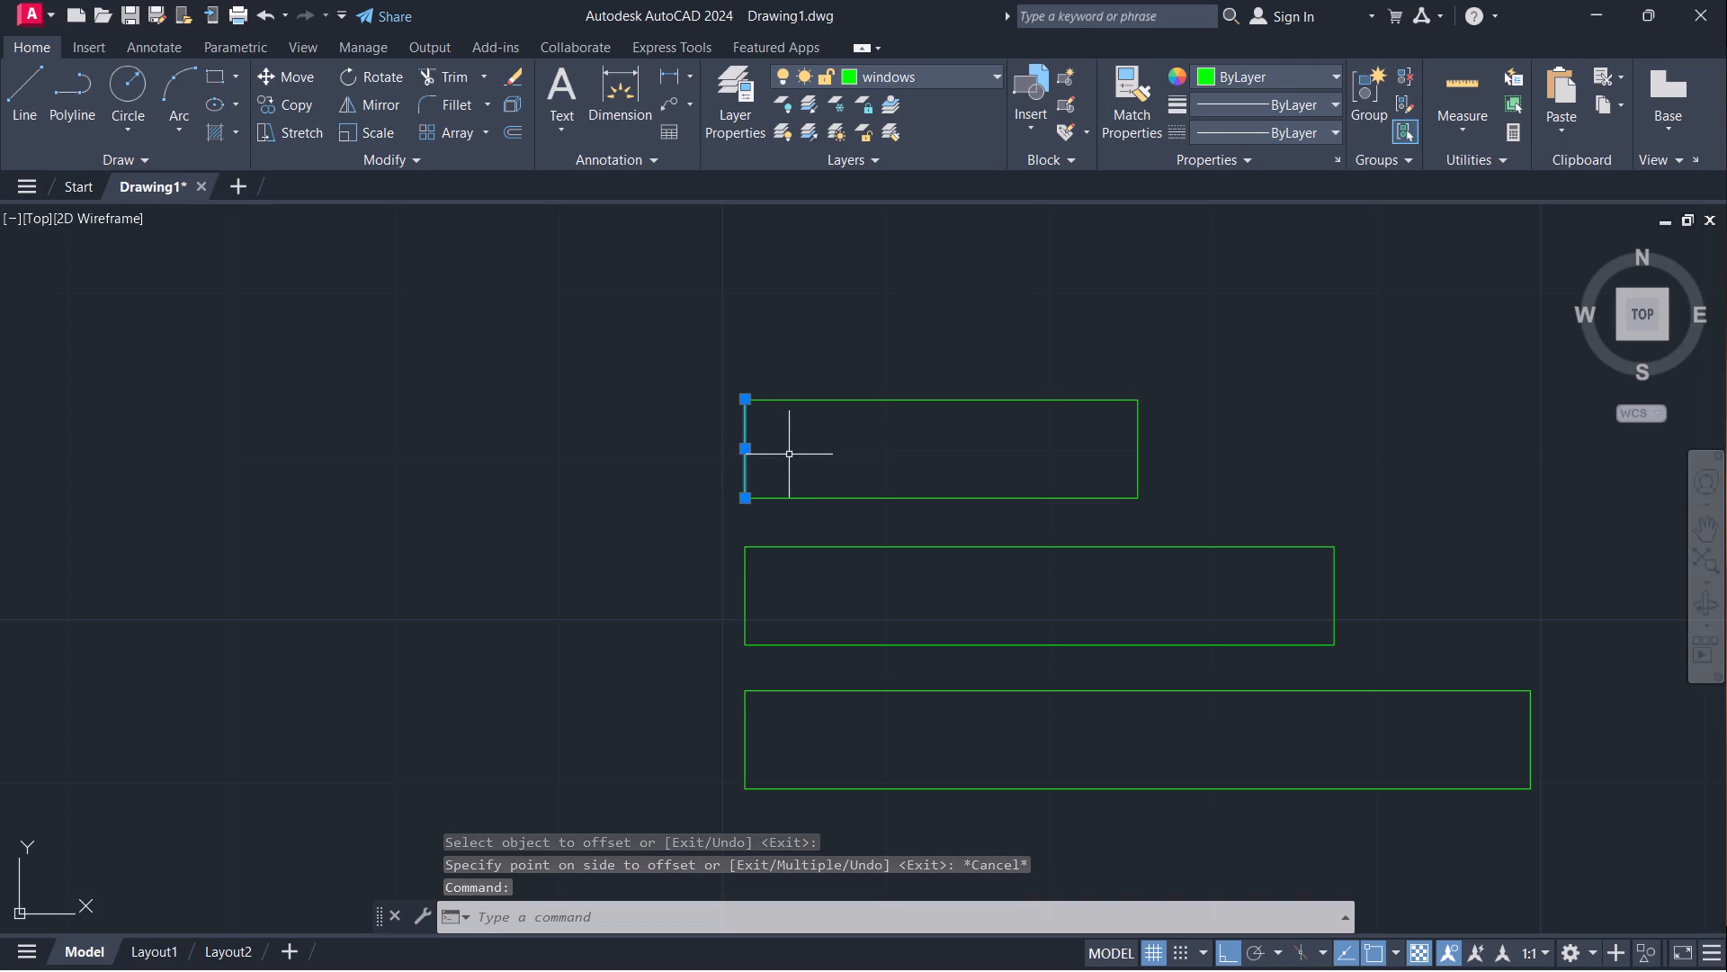
{"action": "key", "text": "o"}
{"action": "key", "text": "Return"}
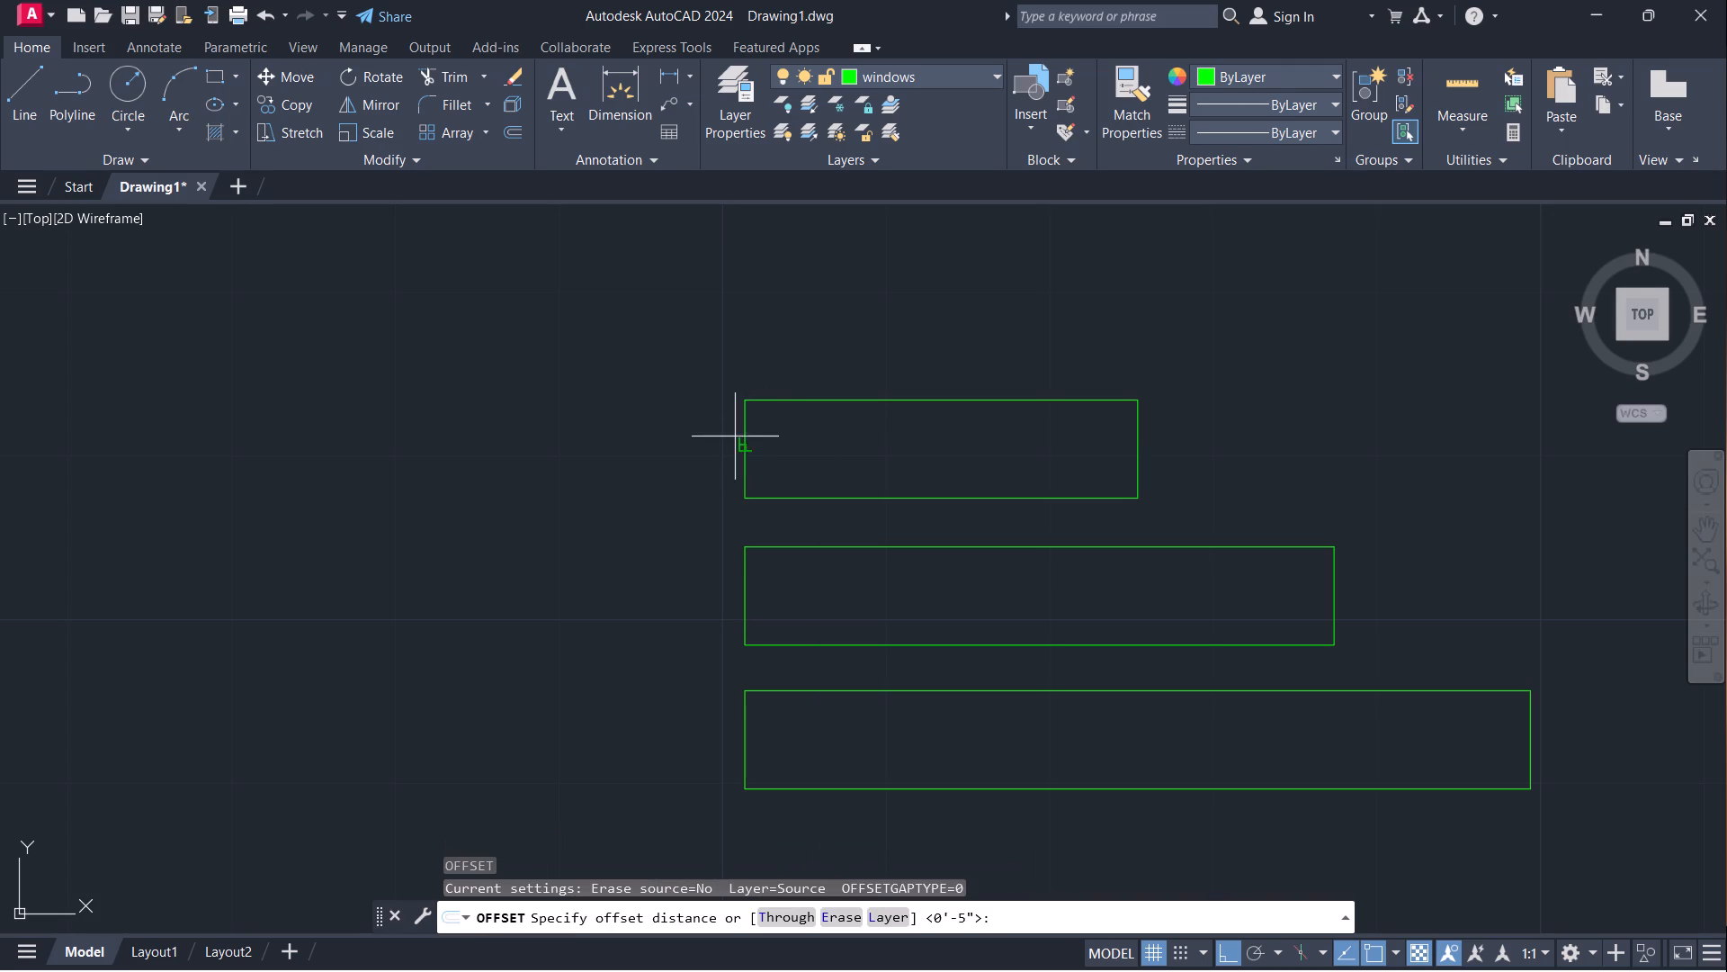
{"action": "left_click", "coordinate": [747, 449]}
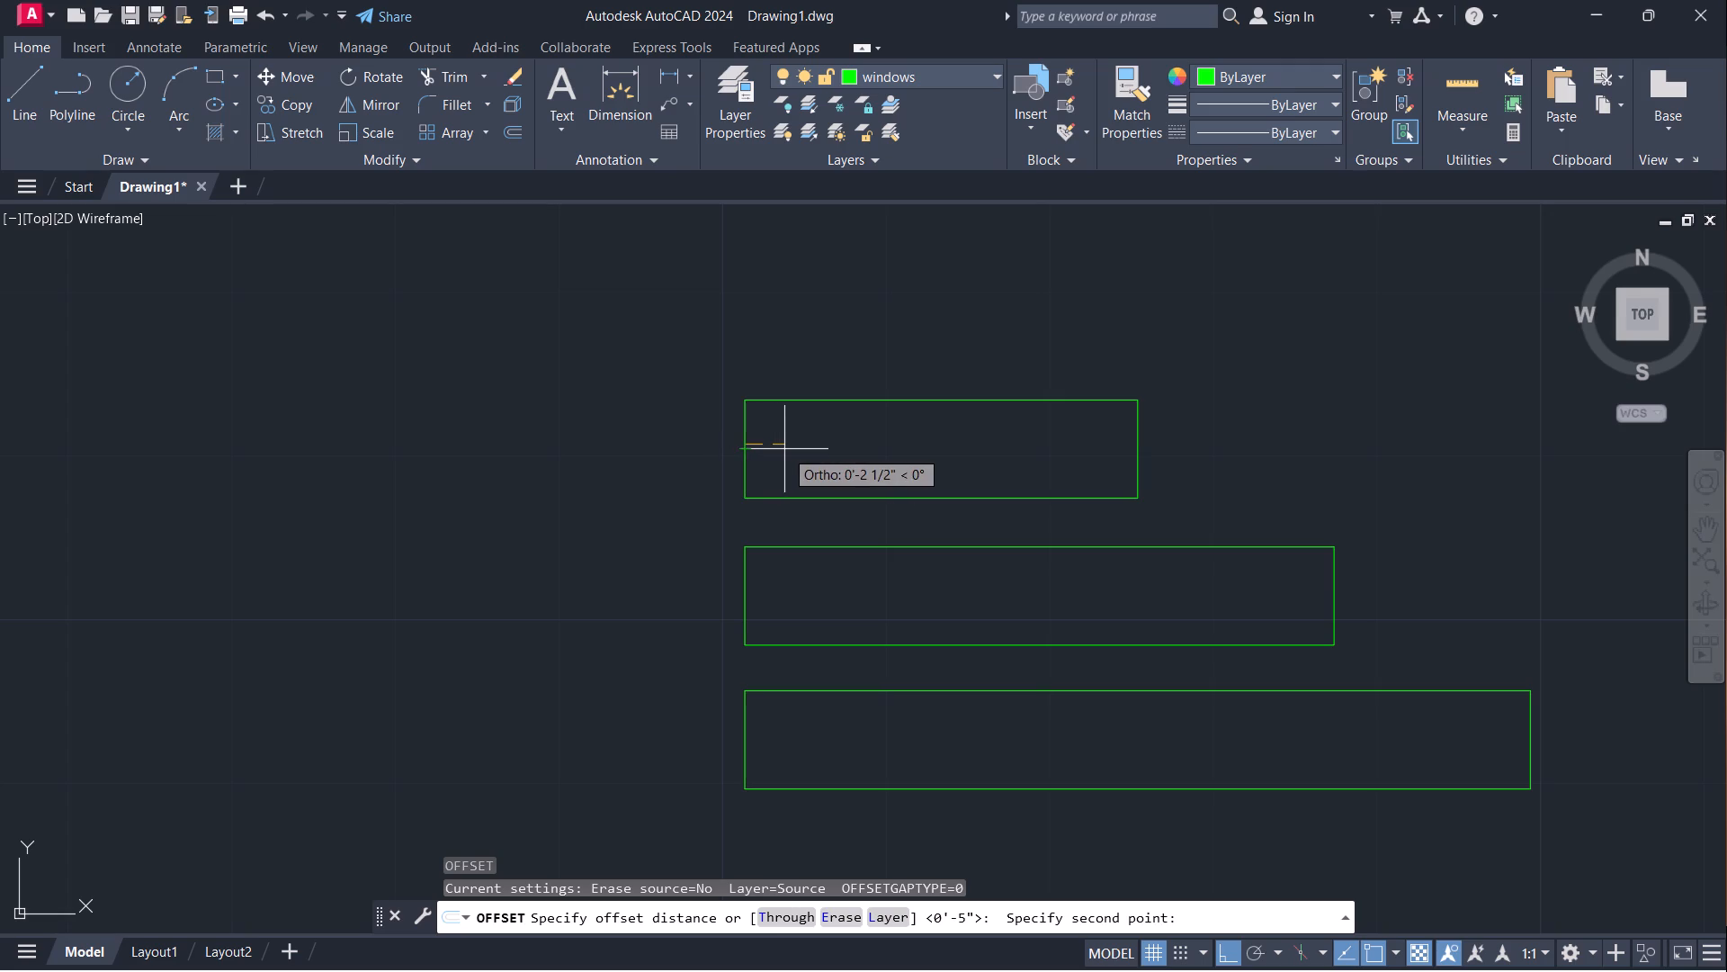
{"action": "key", "text": "0"}
{"action": "type", "text": ".5\""}
{"action": "key", "text": "Return"}
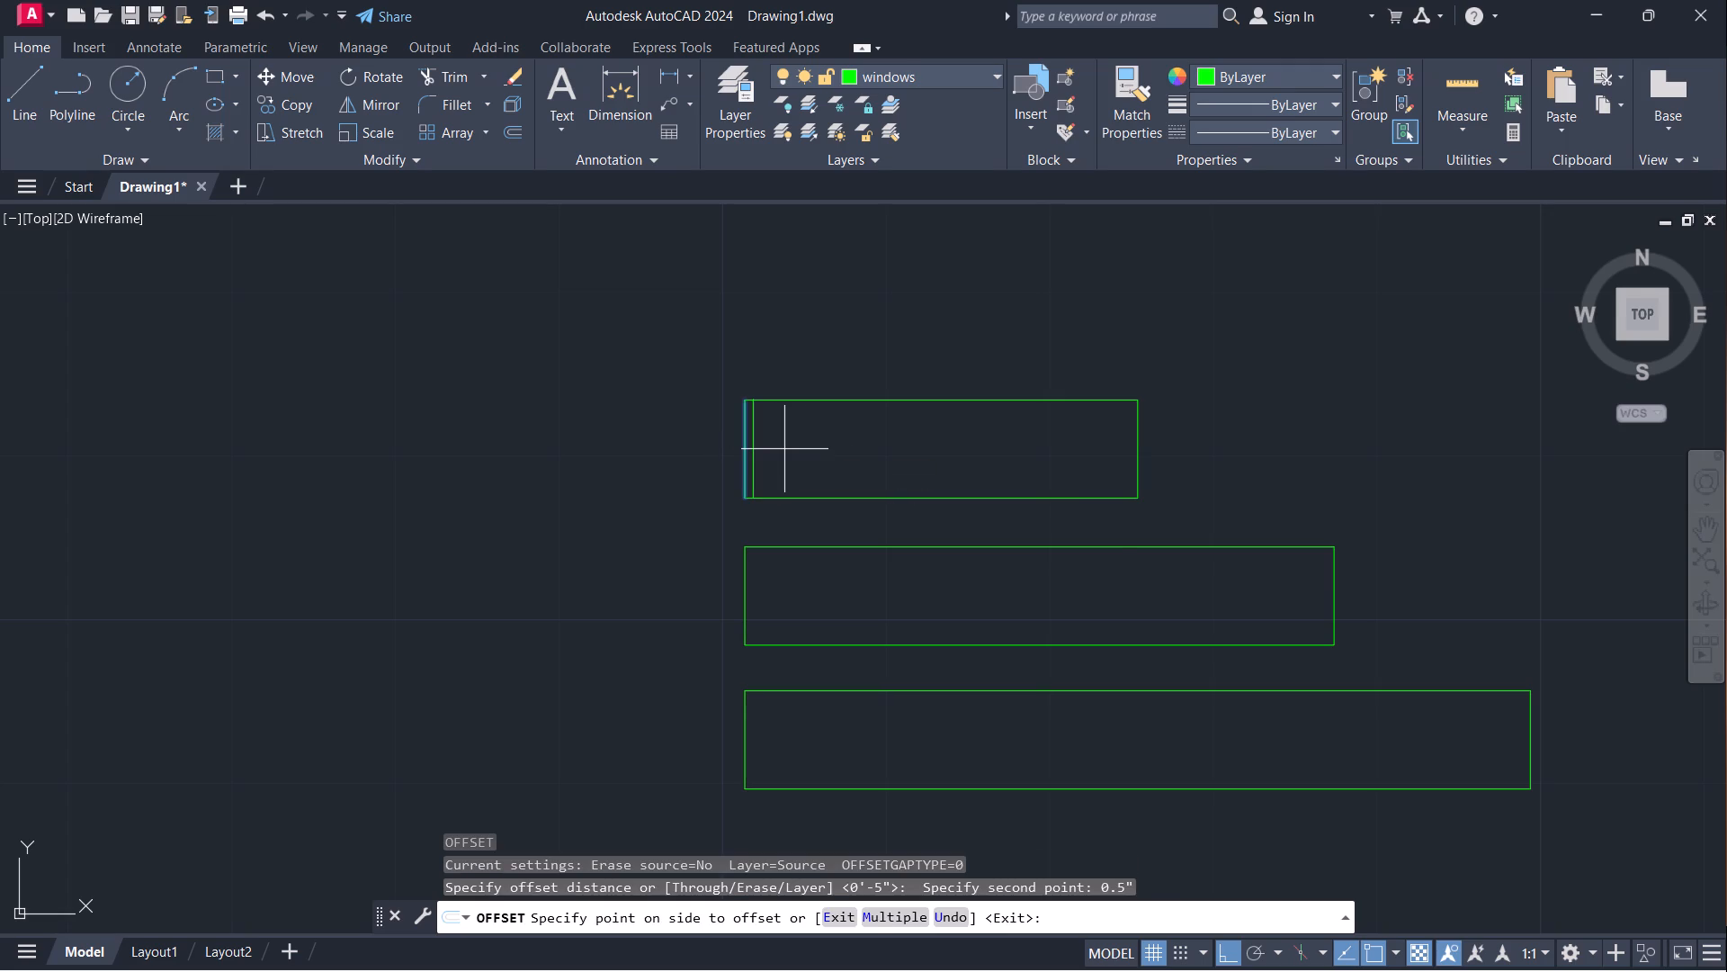
{"action": "left_click", "coordinate": [807, 450]}
{"action": "left_click", "coordinate": [1138, 451]}
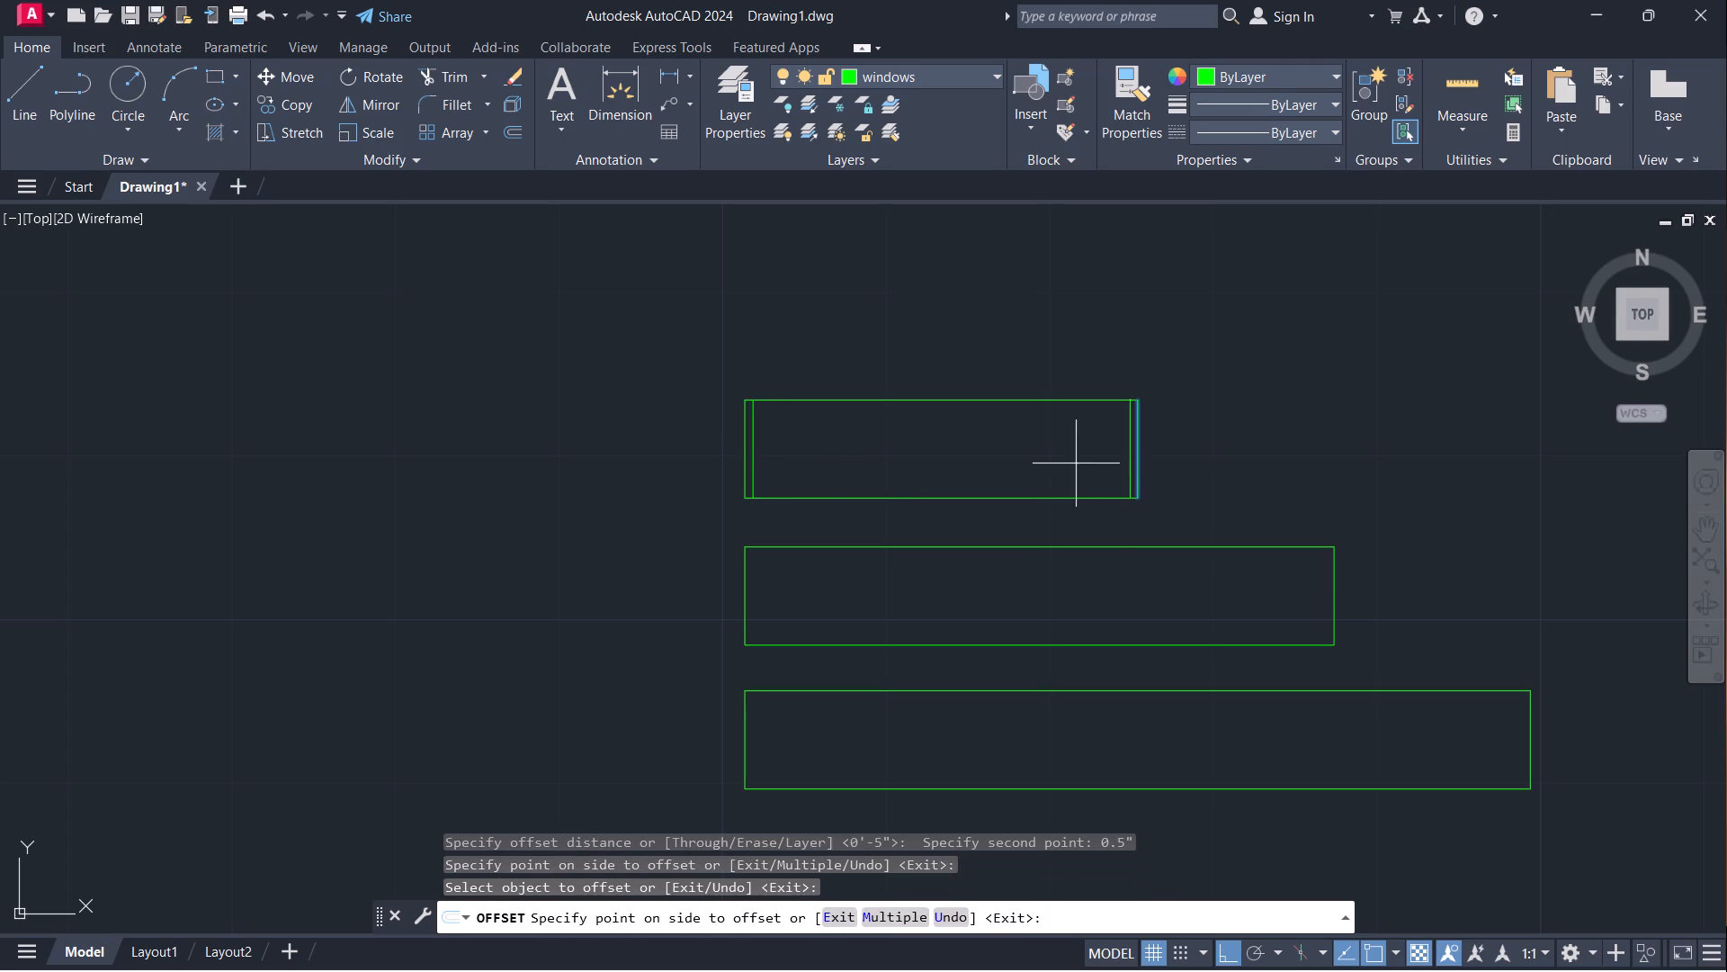
{"action": "left_click", "coordinate": [1076, 463]}
Offset both short edges of the middle rectangle inward by the same 0.5" distance.
{"action": "left_click_drag", "start_coordinate": [743, 611], "coordinate": [748, 609]}
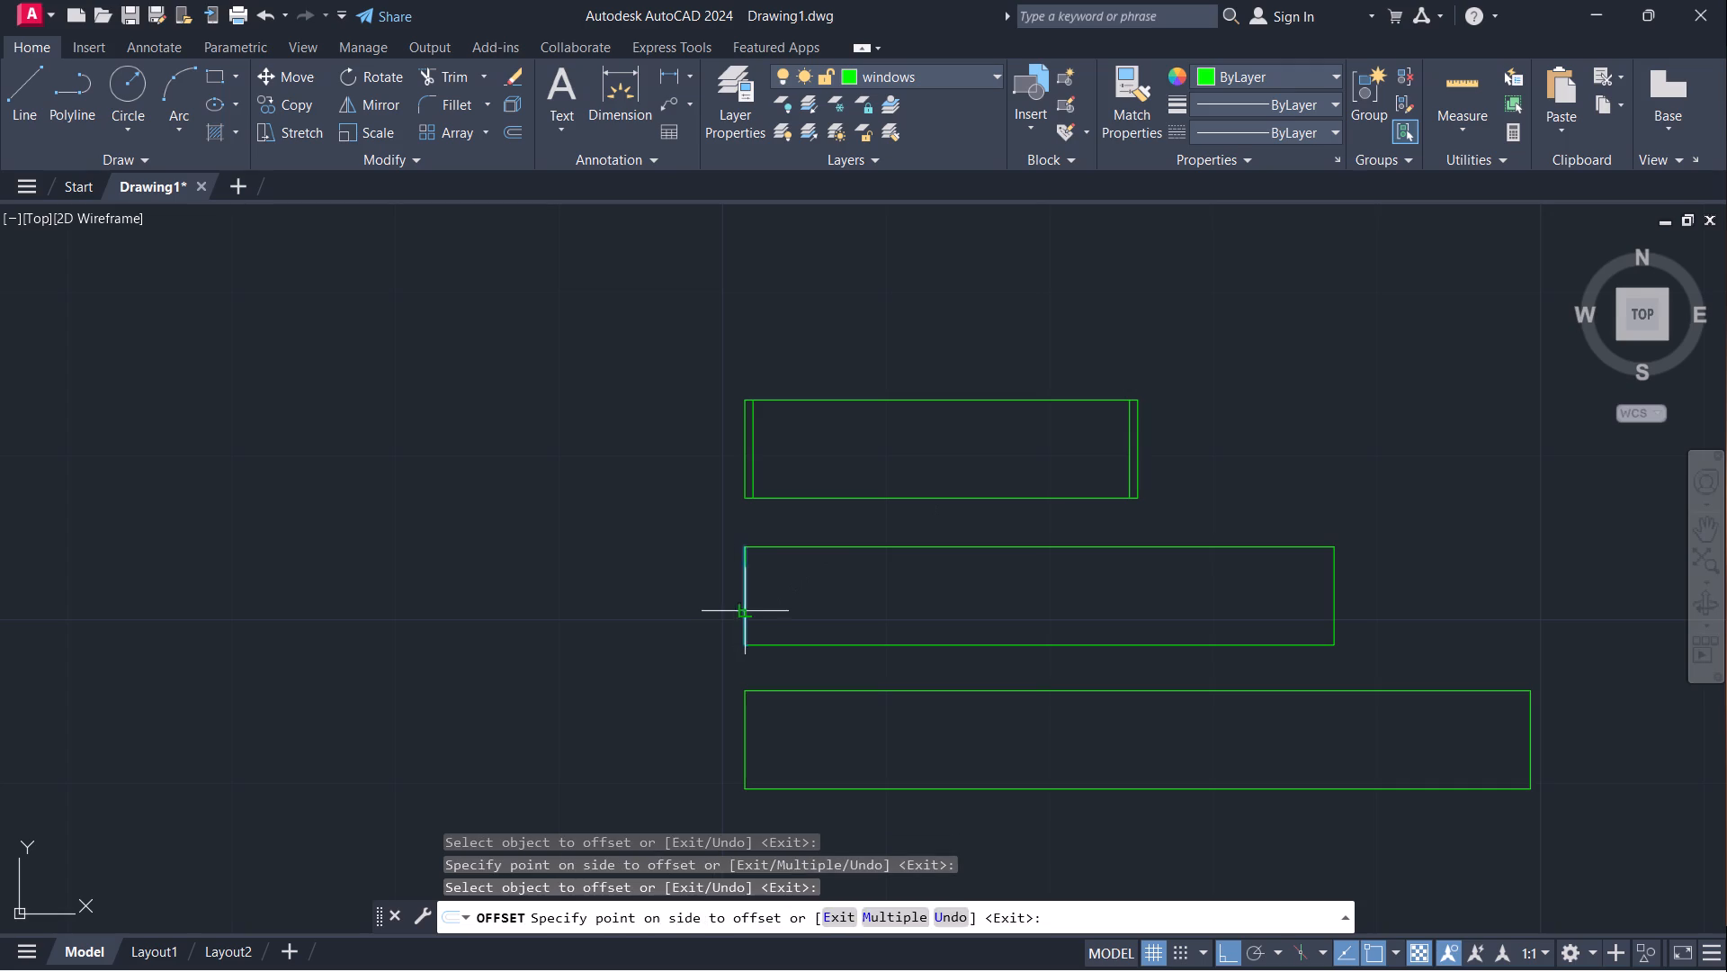
{"action": "left_click_drag", "start_coordinate": [748, 609], "coordinate": [760, 606]}
{"action": "left_click_drag", "start_coordinate": [786, 595], "coordinate": [855, 592]}
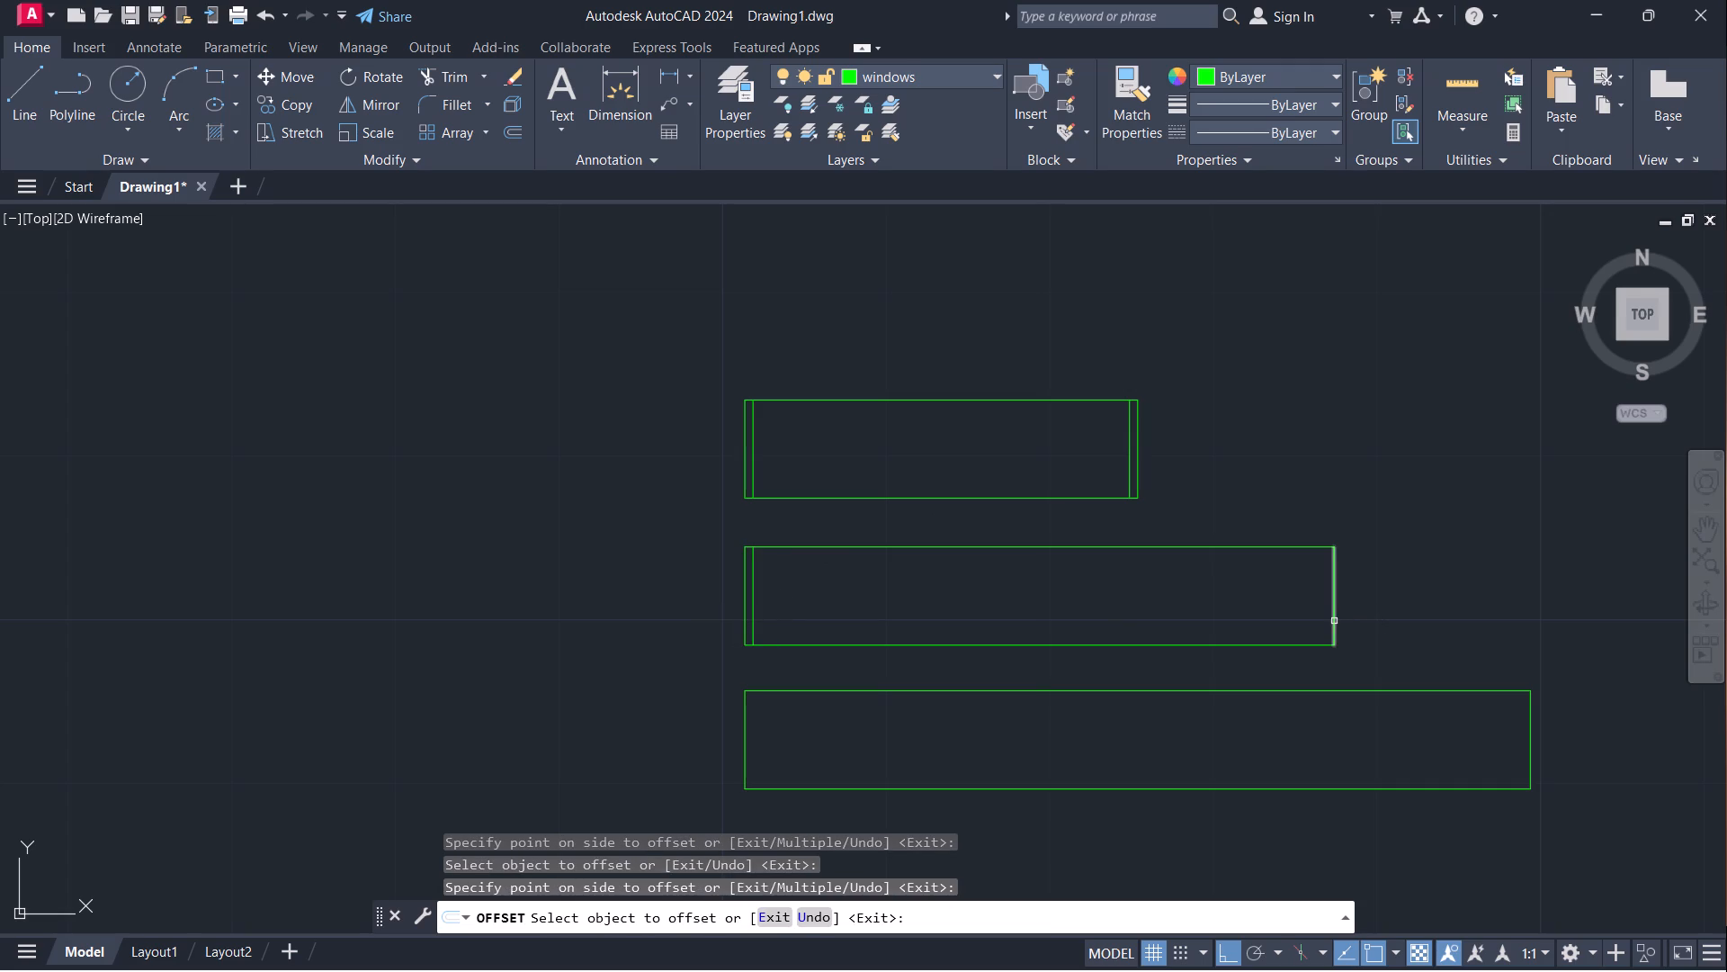
{"action": "left_click_drag", "start_coordinate": [1333, 621], "coordinate": [1268, 617]}
{"action": "left_click_drag", "start_coordinate": [1246, 613], "coordinate": [1208, 620]}
Offset both short edges of the bottom rectangle 0.5" inward and leave Offset.
{"action": "left_click_drag", "start_coordinate": [742, 754], "coordinate": [758, 745]}
{"action": "left_click_drag", "start_coordinate": [778, 738], "coordinate": [898, 739]}
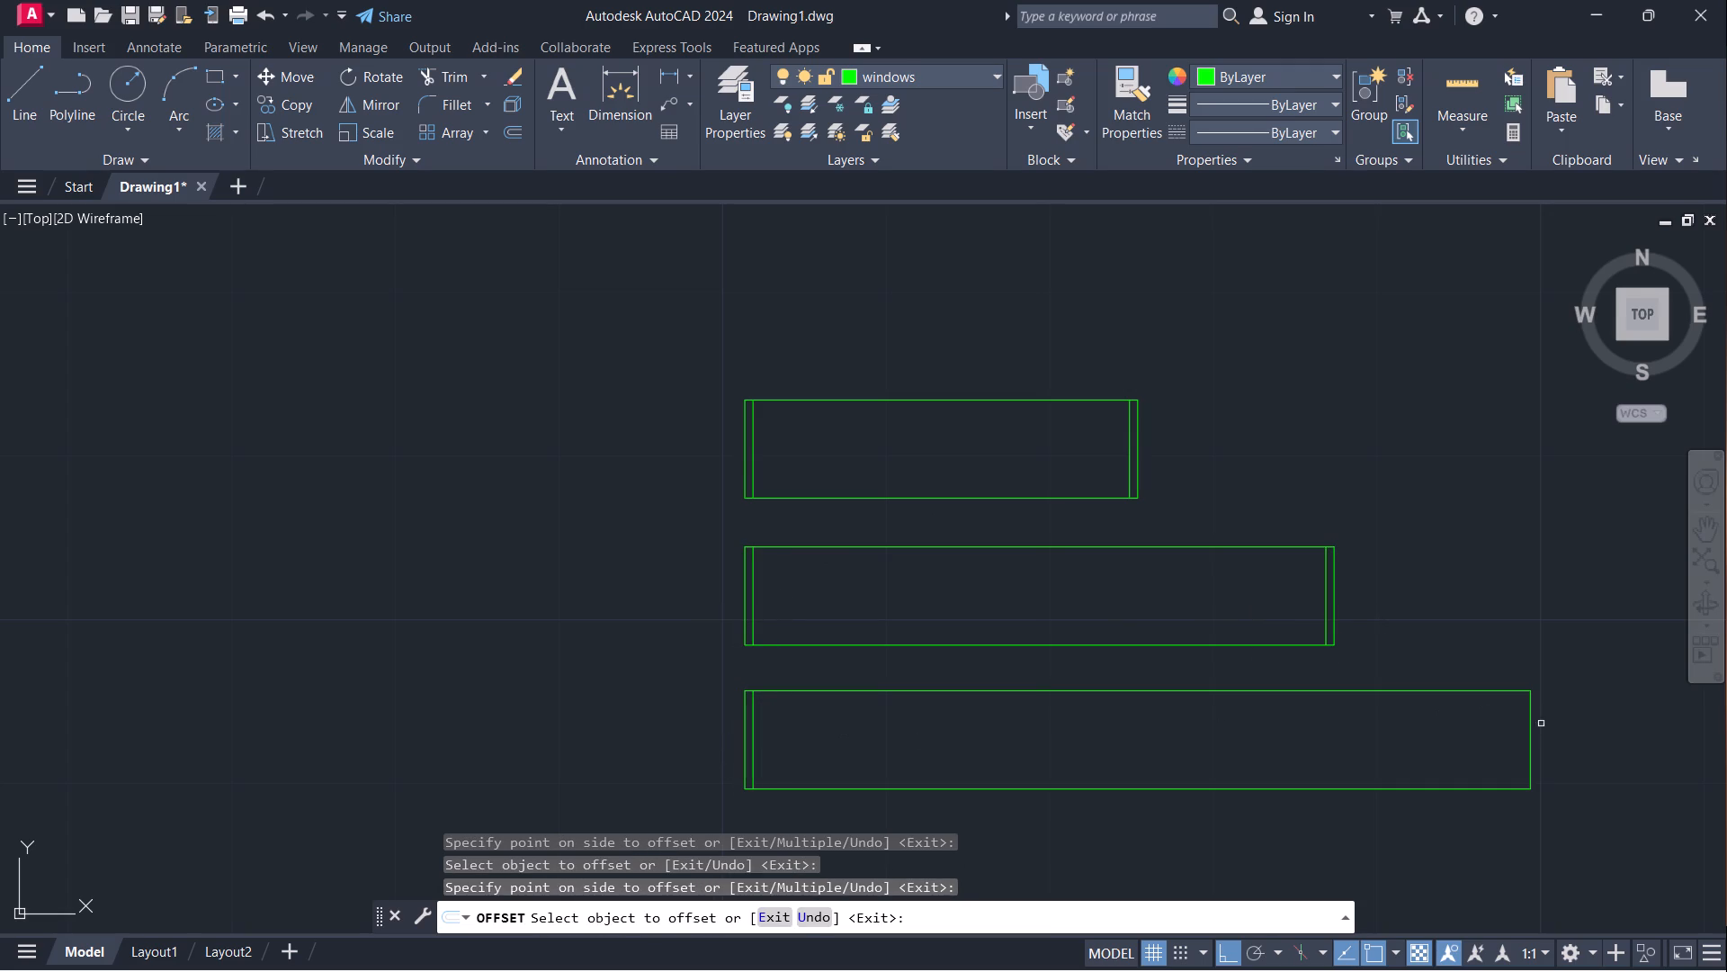
{"action": "left_click", "coordinate": [1530, 730]}
{"action": "left_click_drag", "start_coordinate": [1446, 730], "coordinate": [1436, 731]}
{"action": "key", "text": "Escape"}
Draw a horizontal centre line in the top rectangle between the midpoints of its two inner frame lines.
{"action": "key", "text": "l"}
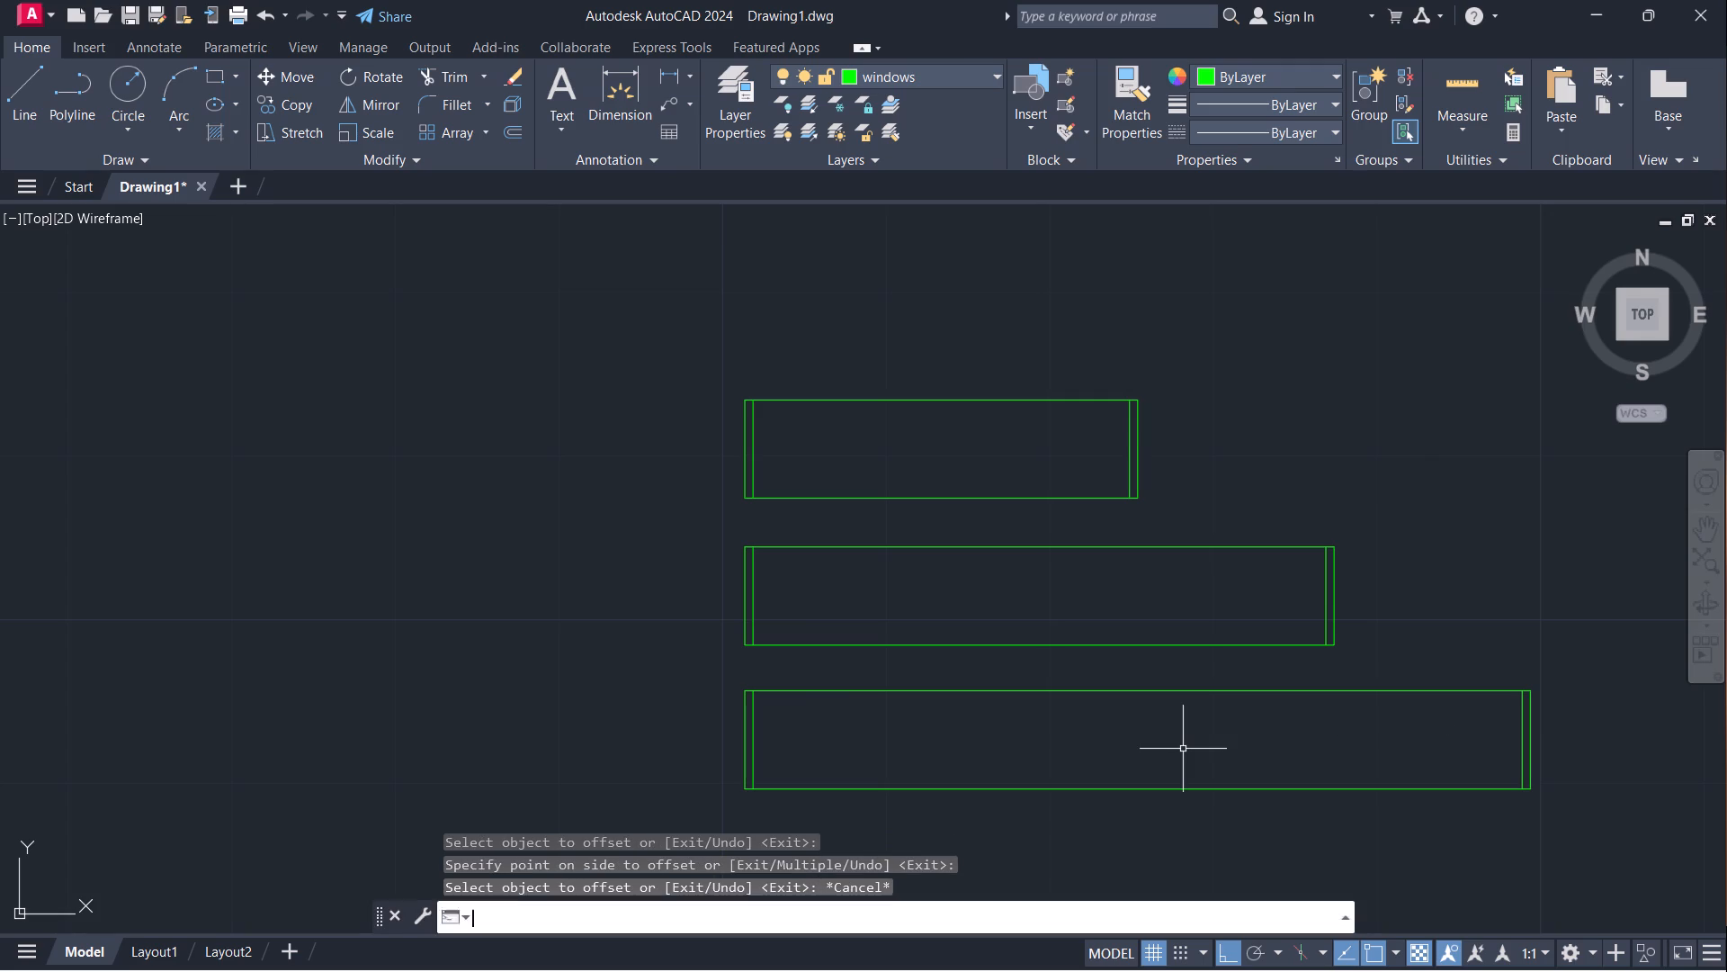
{"action": "key", "text": "Return"}
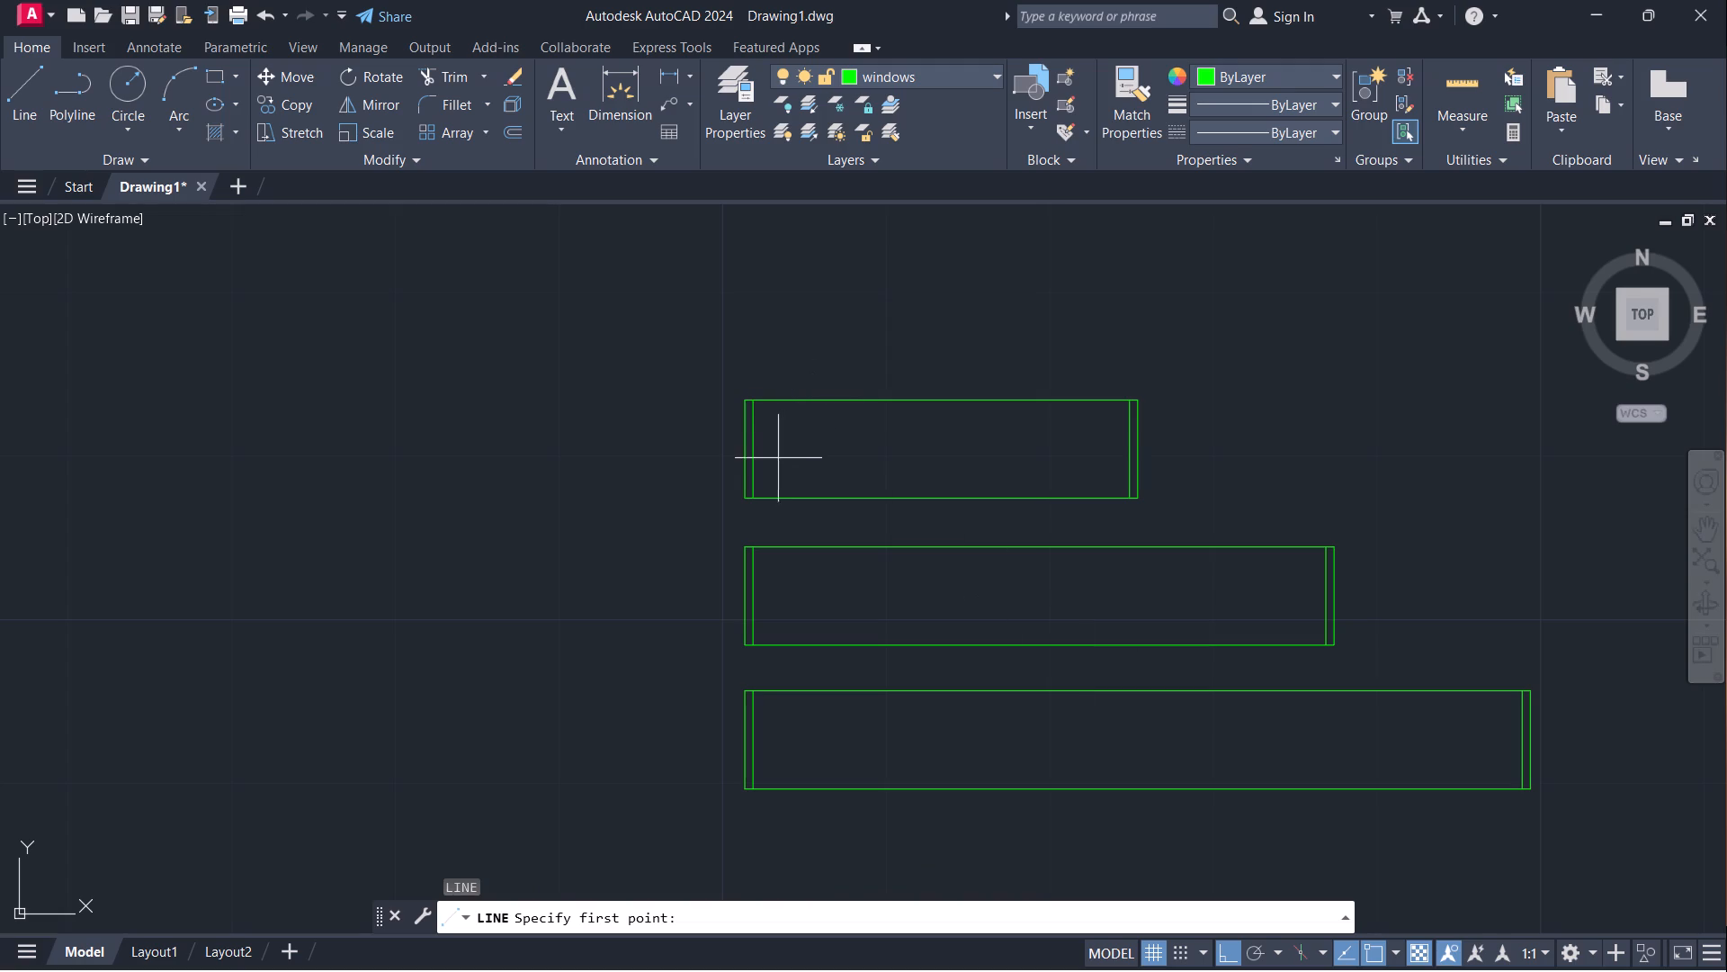
{"action": "left_click", "coordinate": [750, 447]}
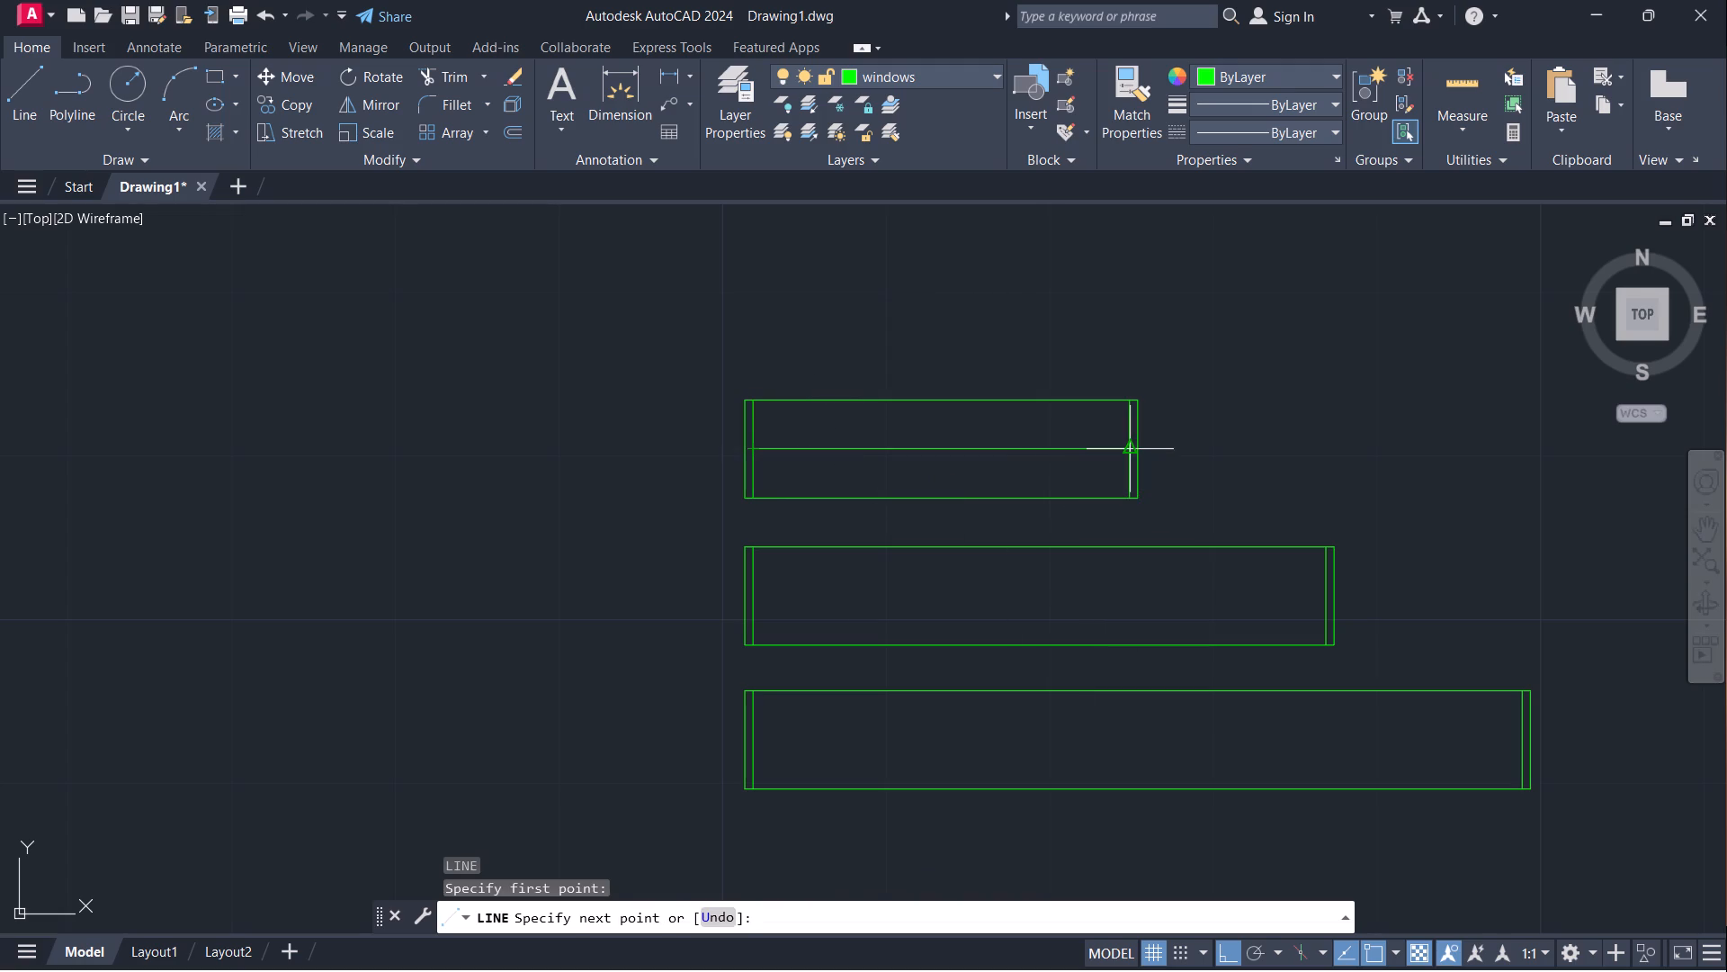
{"action": "left_click", "coordinate": [1130, 444]}
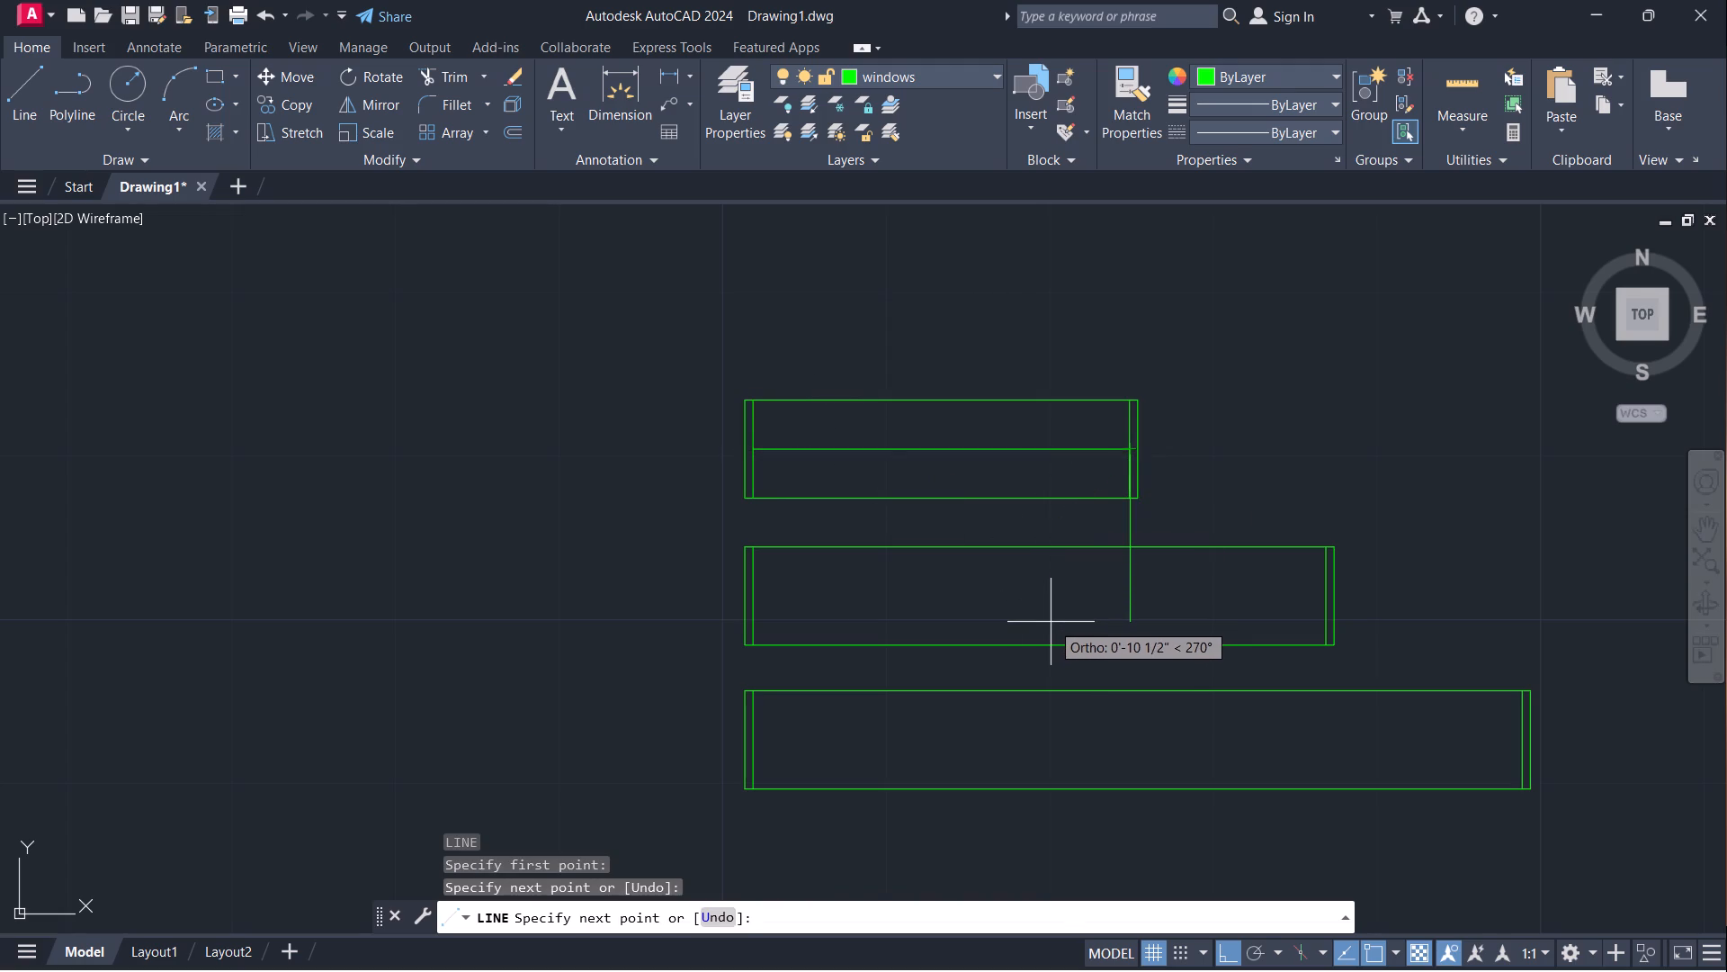
{"action": "key", "text": "Escape"}
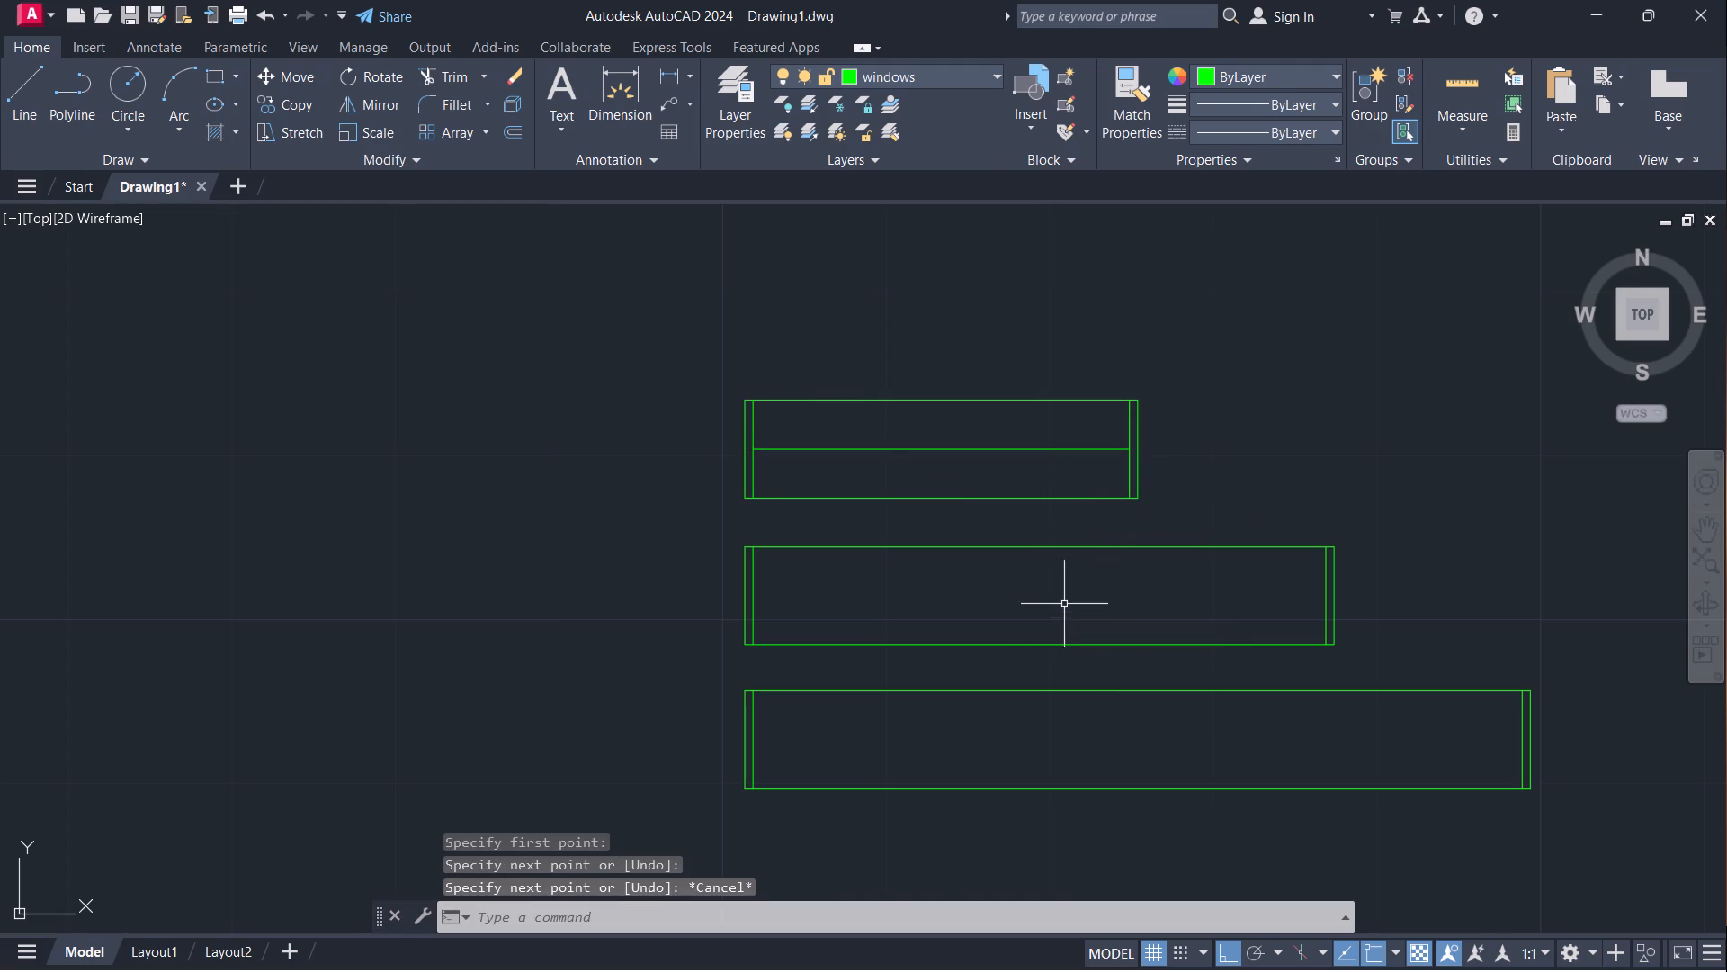
Draw a horizontal centre line in the middle rectangle between the midpoints of its inner frame lines.
{"action": "key", "text": "space"}
{"action": "left_click_drag", "start_coordinate": [751, 602], "coordinate": [755, 598]}
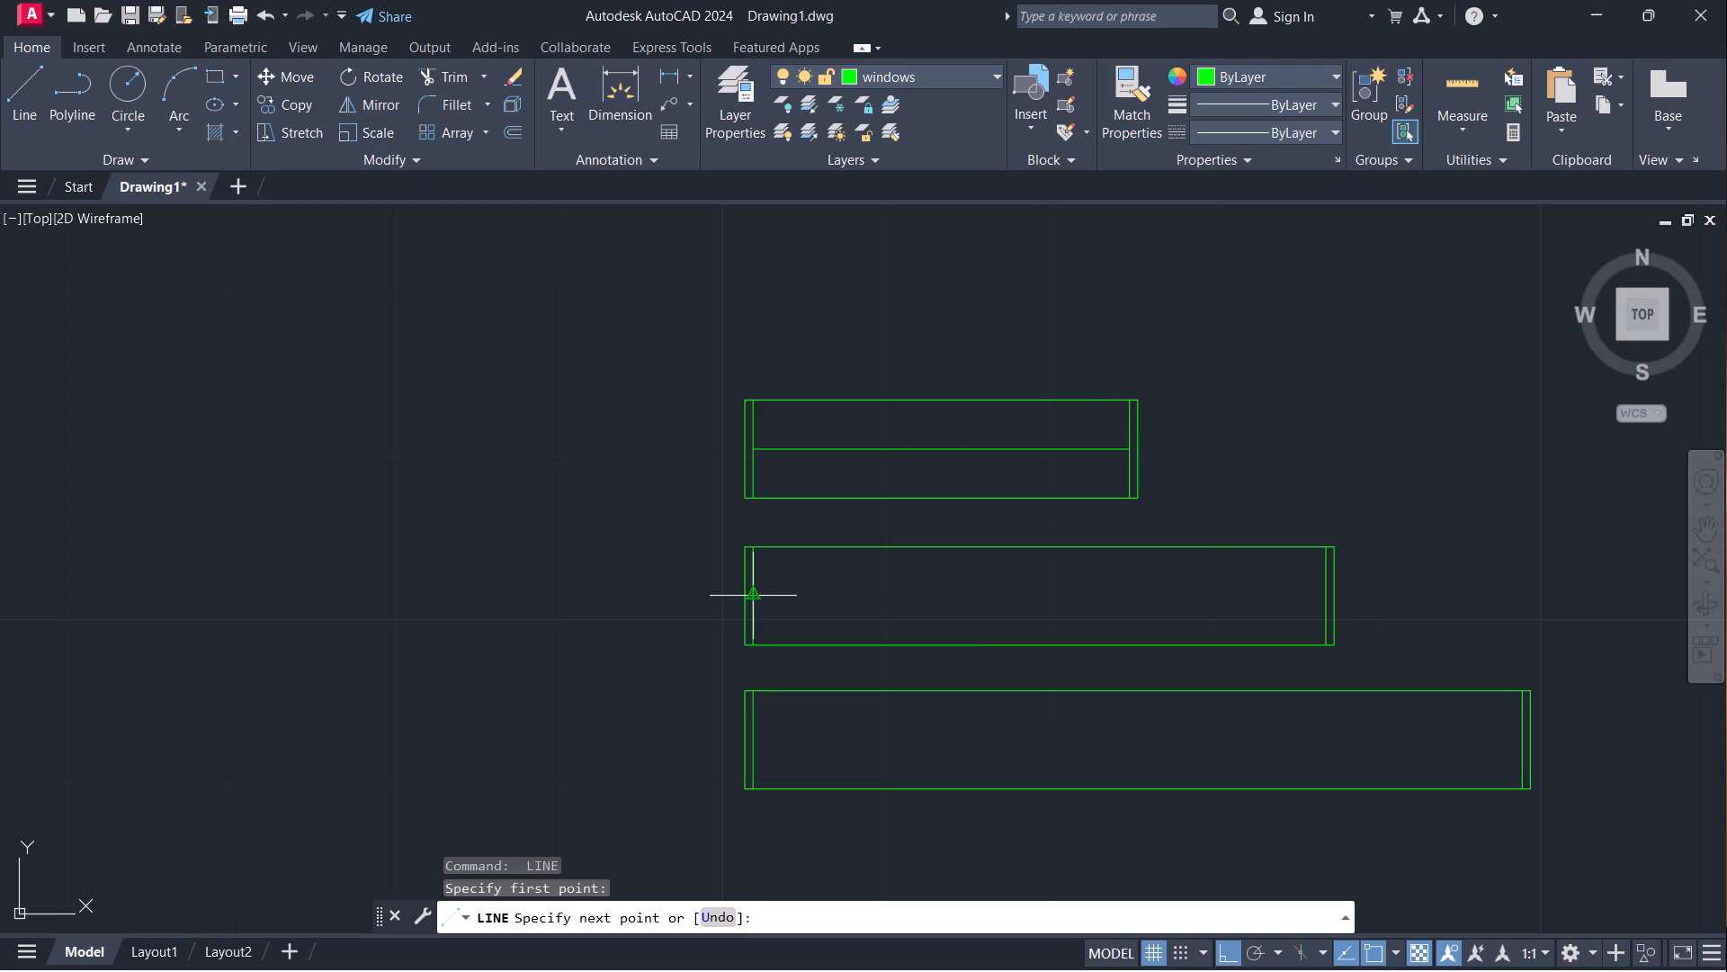
{"action": "left_click_drag", "start_coordinate": [755, 598], "coordinate": [761, 598]}
{"action": "left_click", "coordinate": [1331, 598]}
{"action": "key", "text": "space"}
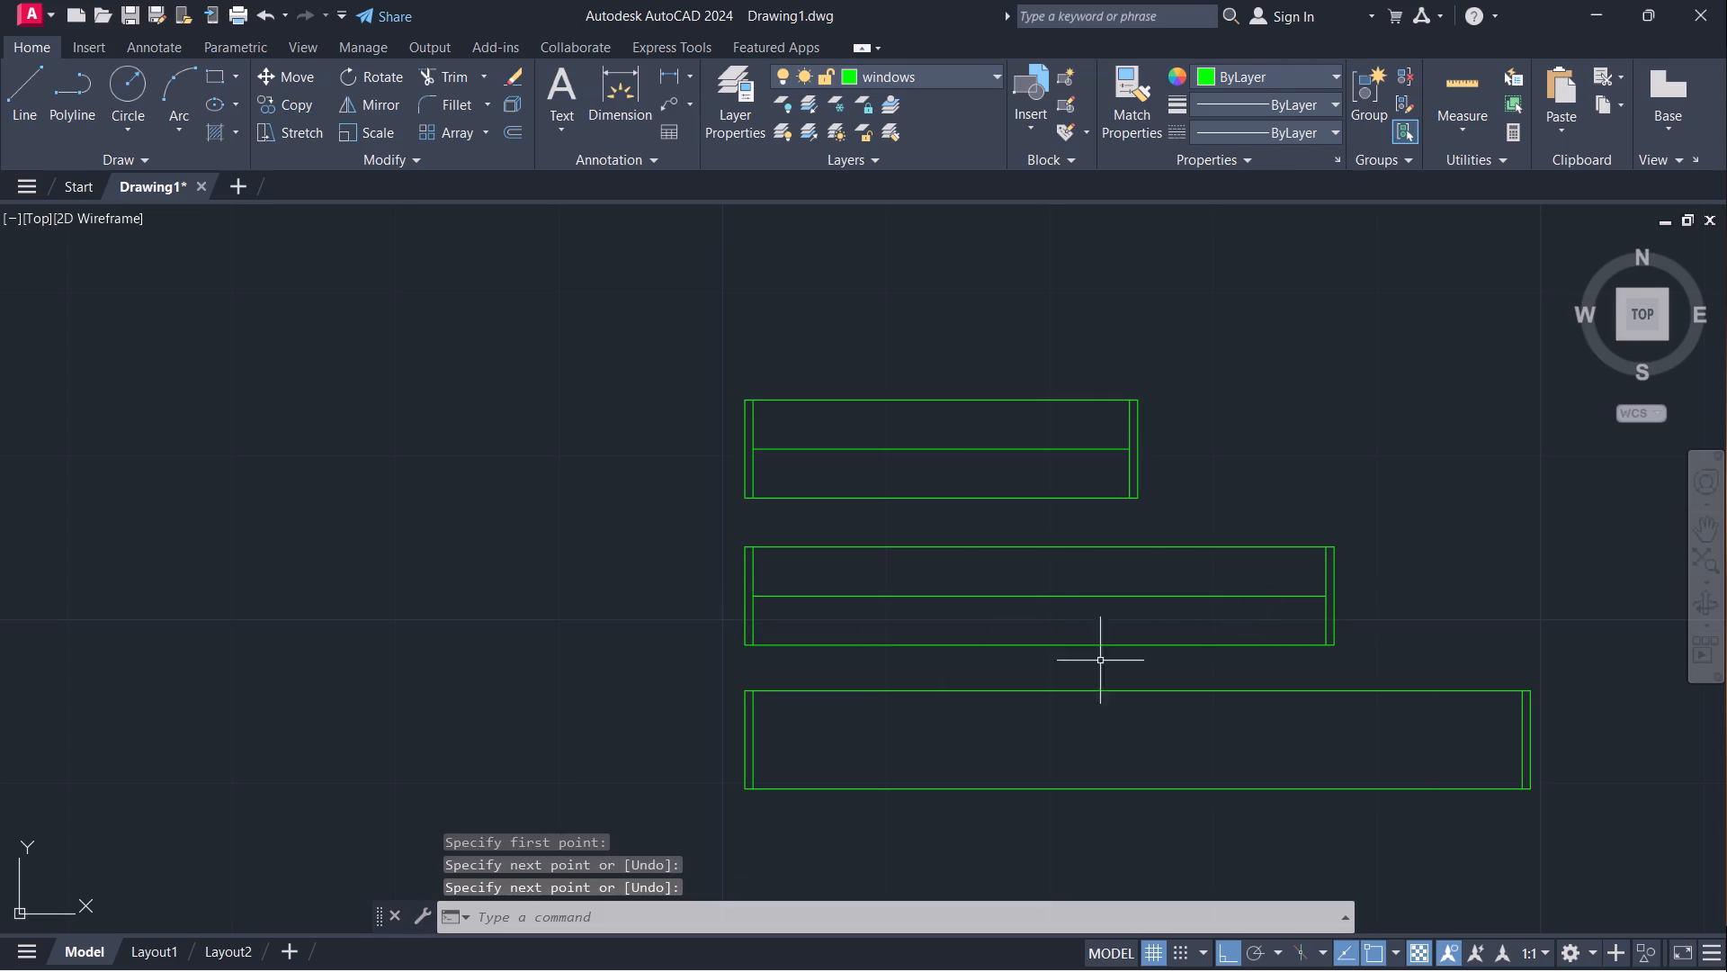
Draw a horizontal centre line in the bottom rectangle between the midpoints of its inner frame lines.
{"action": "key", "text": "space"}
{"action": "left_click_drag", "start_coordinate": [759, 737], "coordinate": [783, 741]}
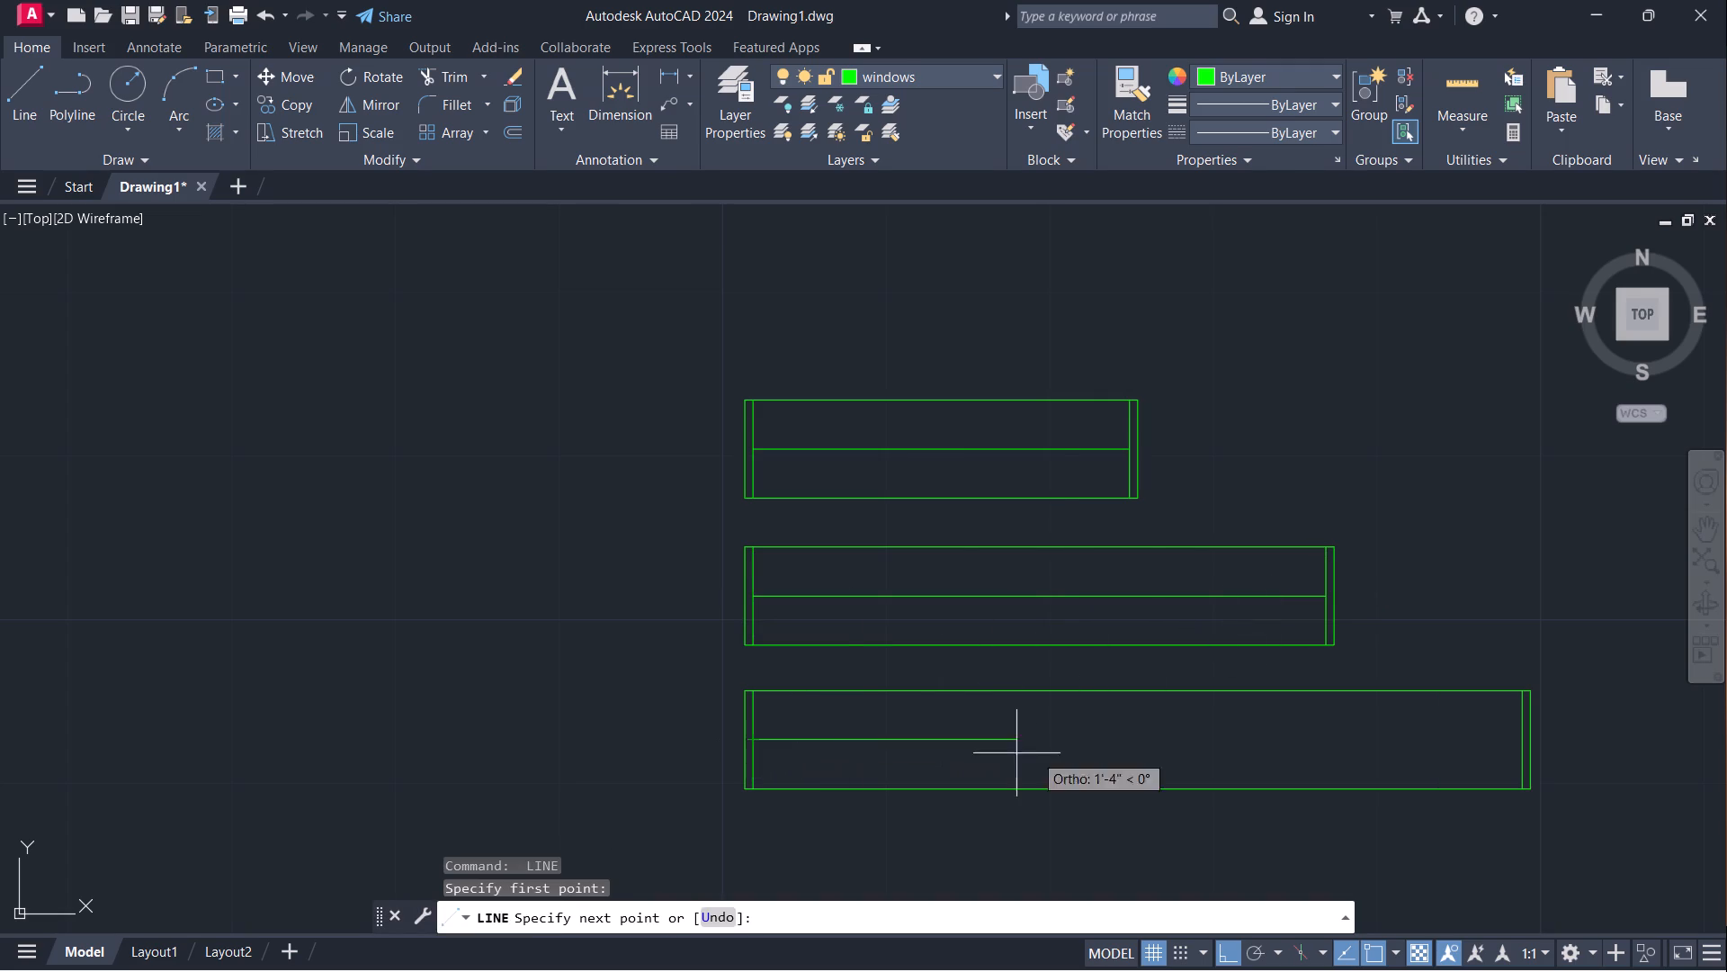
{"action": "left_click", "coordinate": [1521, 734]}
{"action": "key", "text": "Escape"}
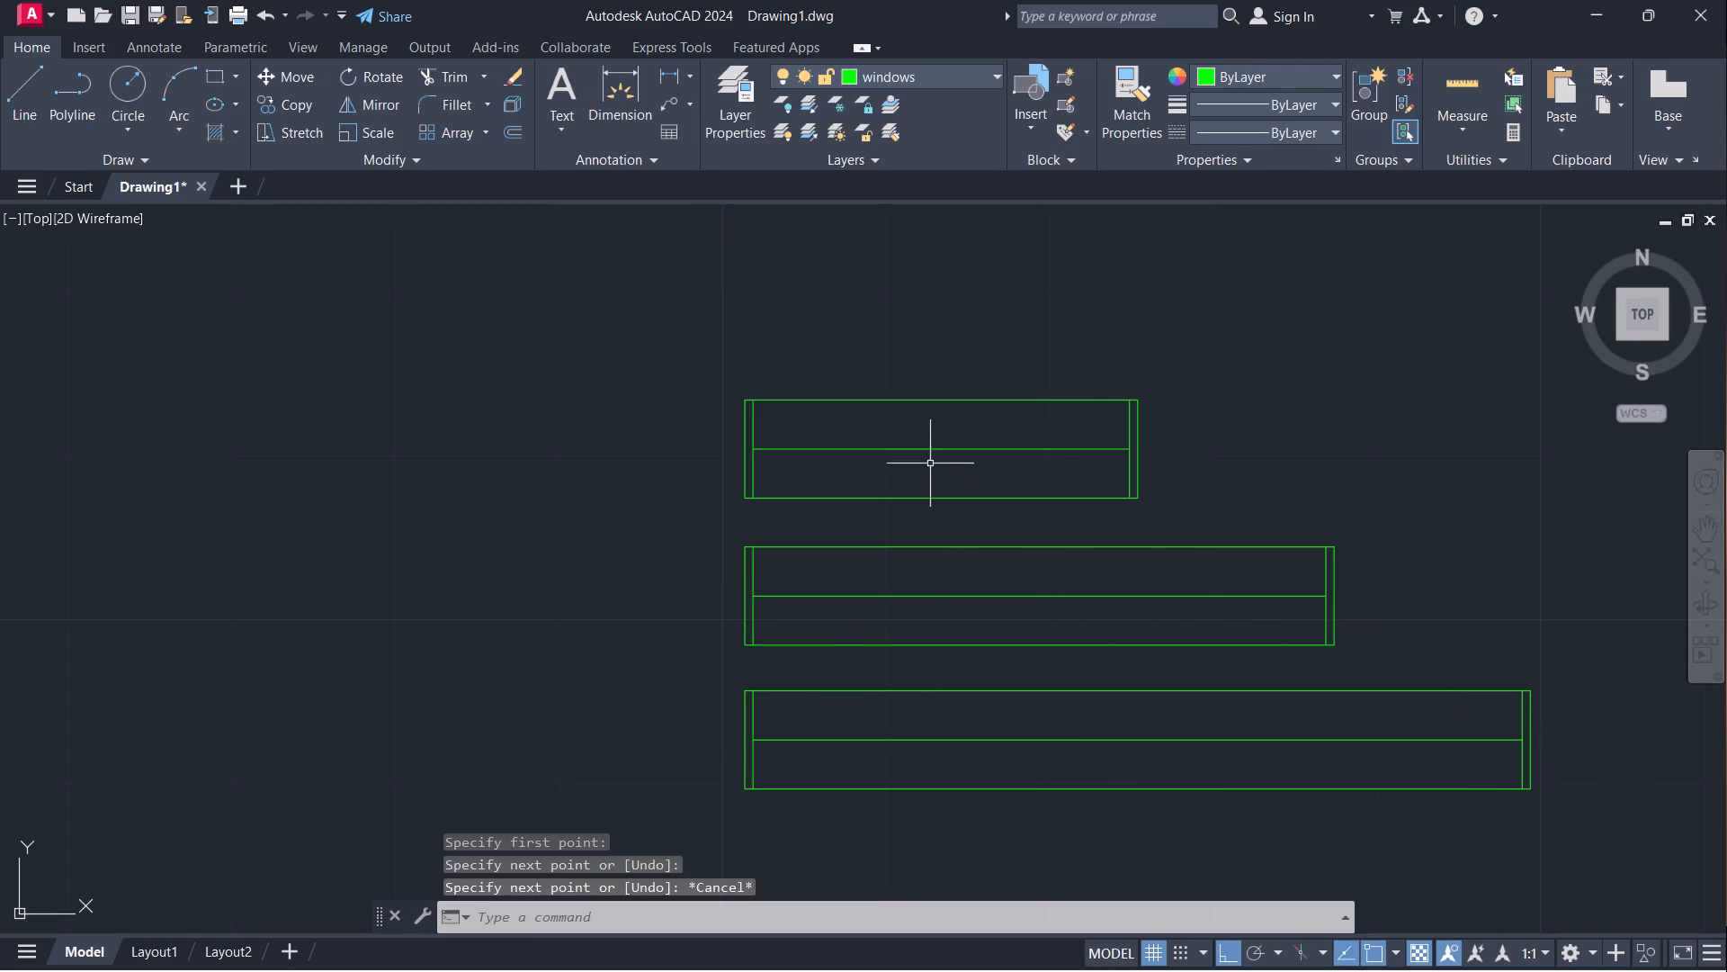
Offset the top rectangle's centre line 0.2" upward.
{"action": "left_click", "coordinate": [936, 446]}
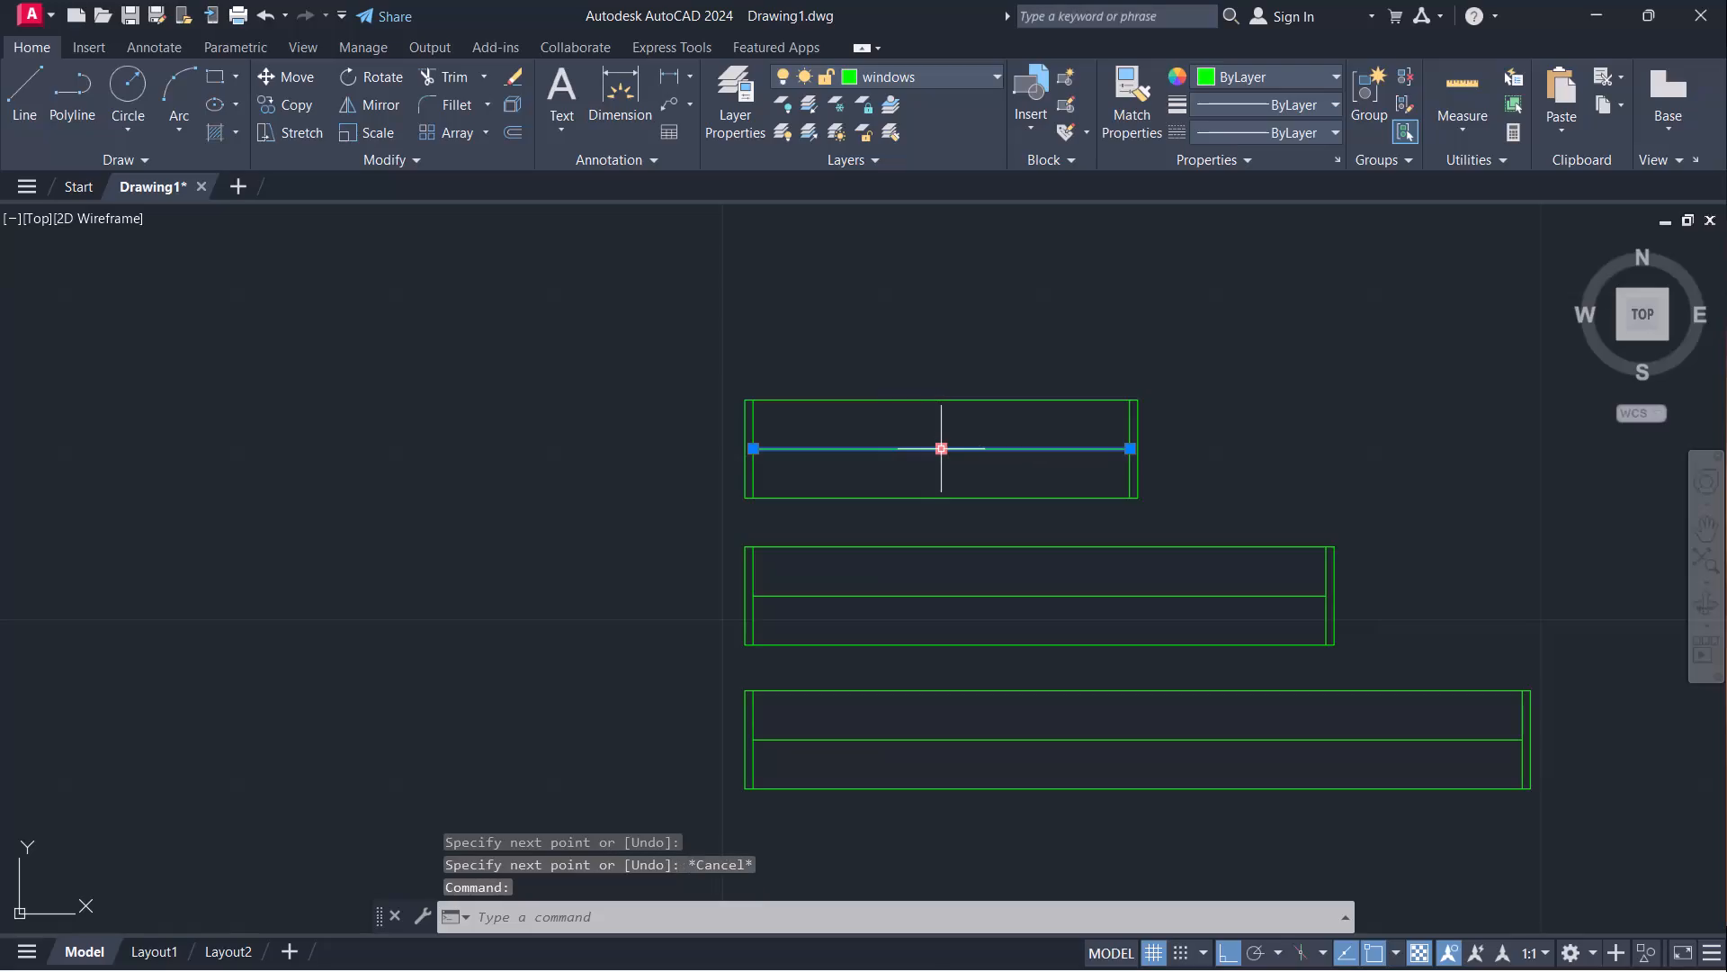
{"action": "key", "text": "o"}
{"action": "key", "text": "Return"}
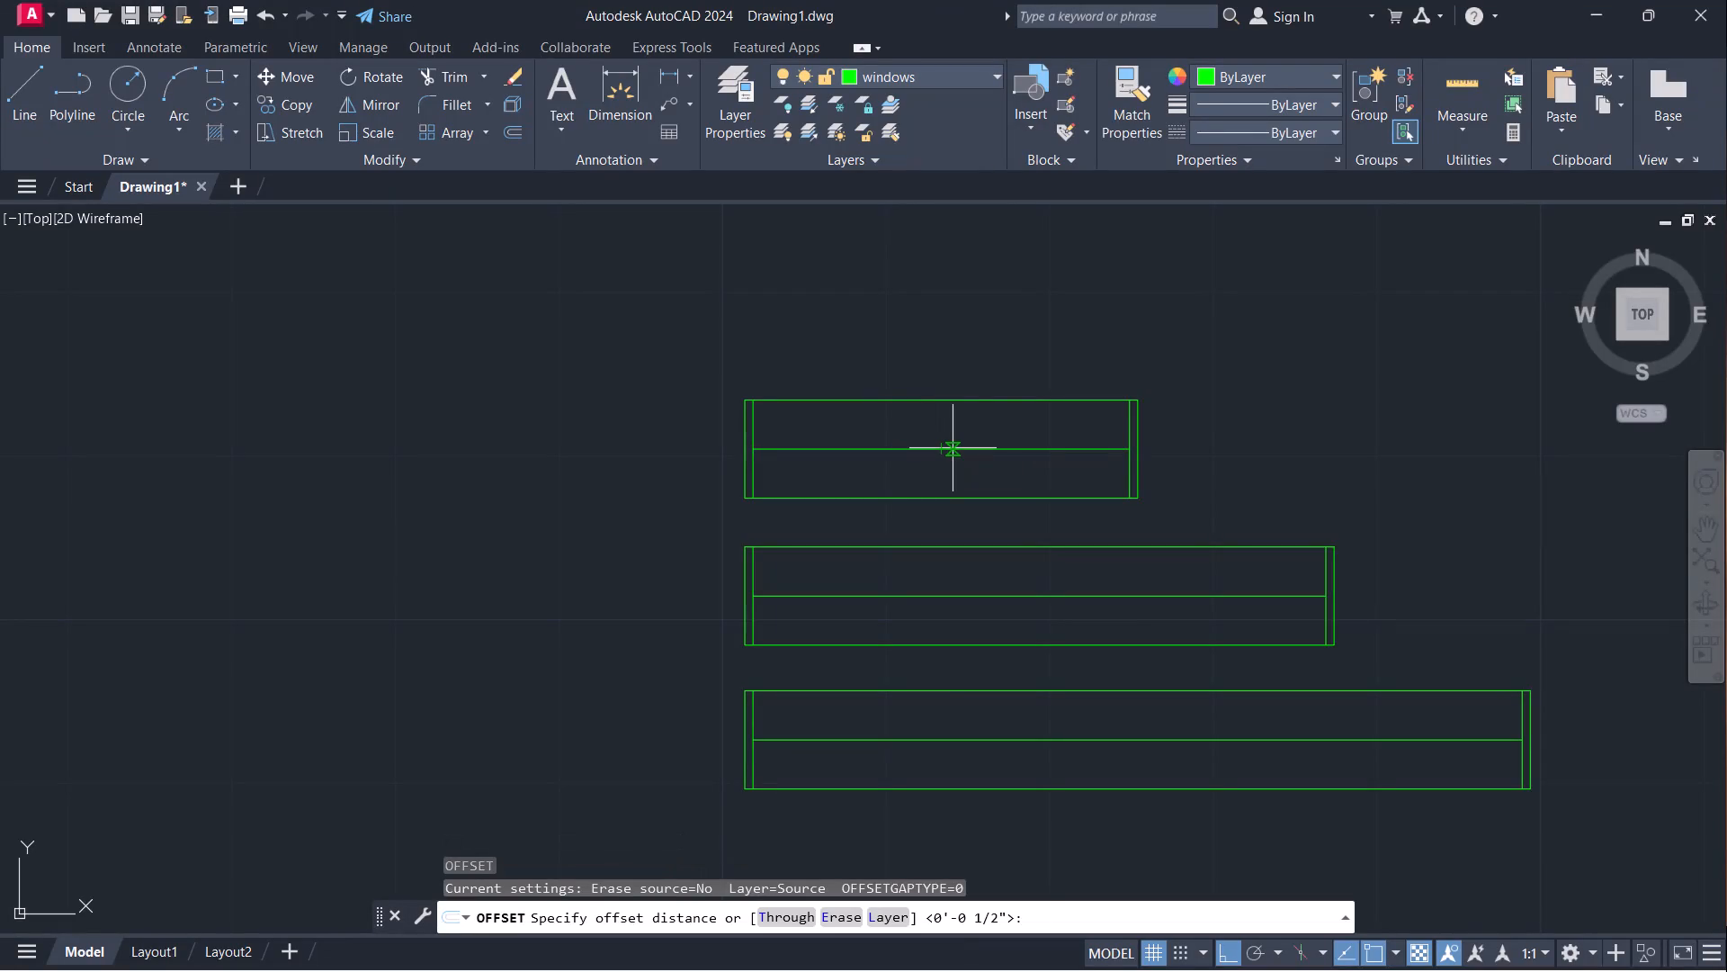
{"action": "left_click", "coordinate": [943, 451]}
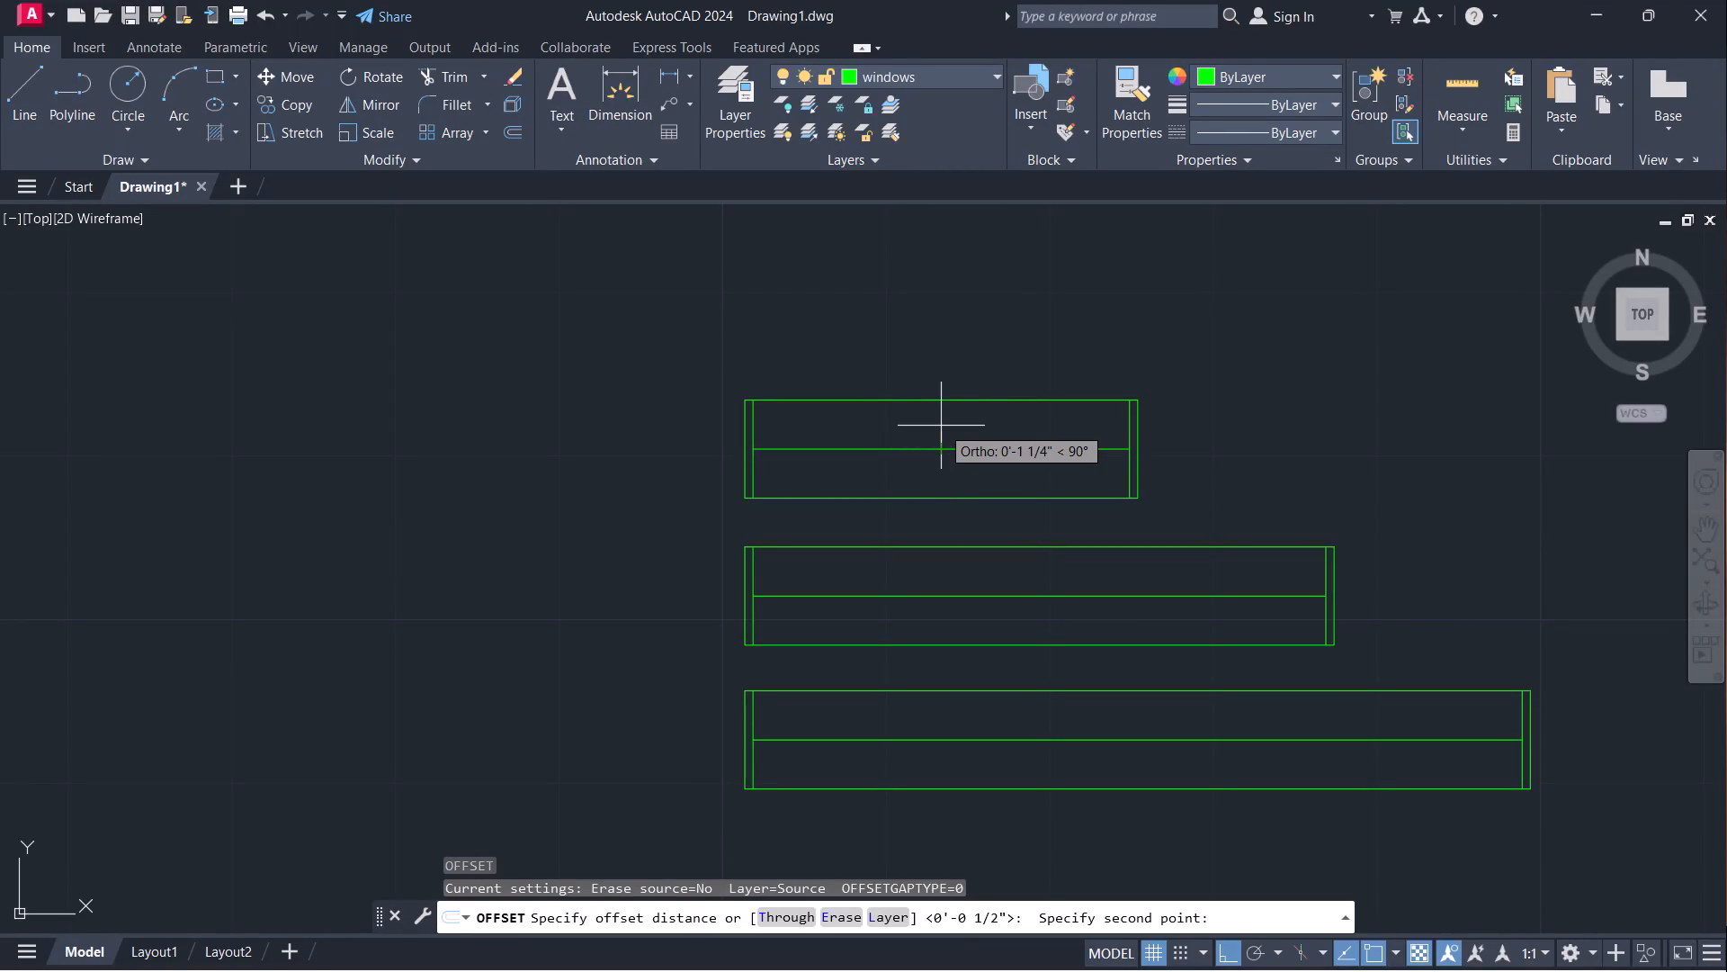
{"action": "type", "text": "0.2"}
{"action": "key", "text": "shift+quotedbl"}
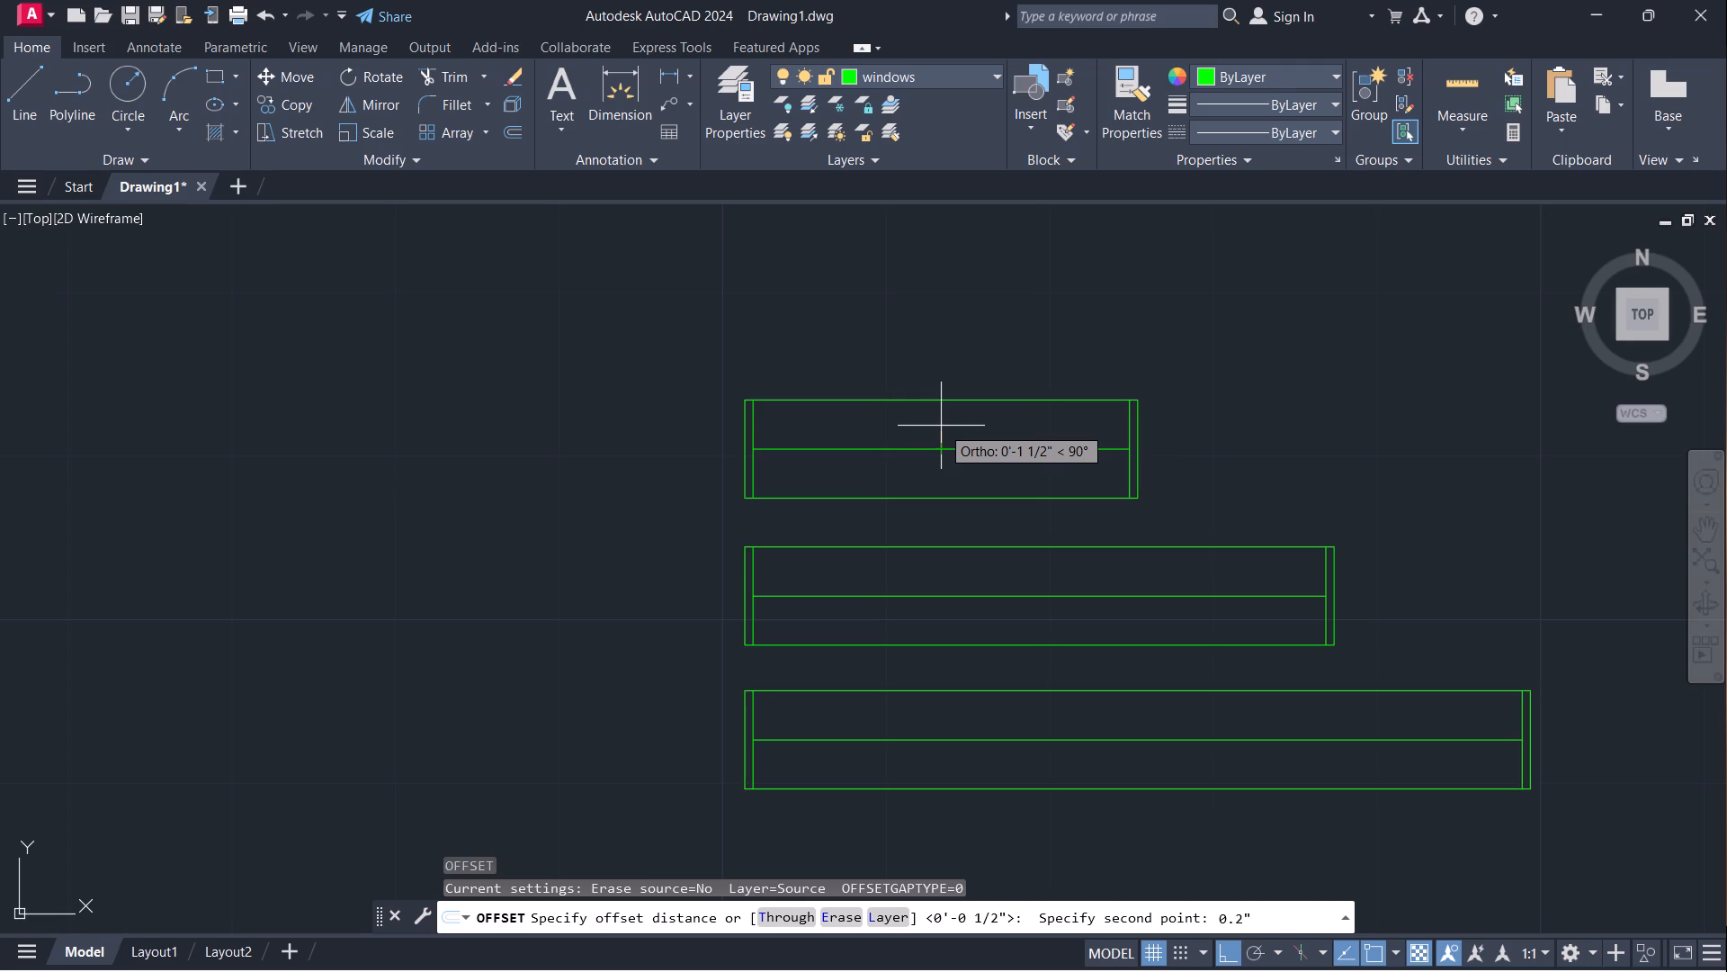
{"action": "key", "text": "Return"}
{"action": "left_click", "coordinate": [941, 426]}
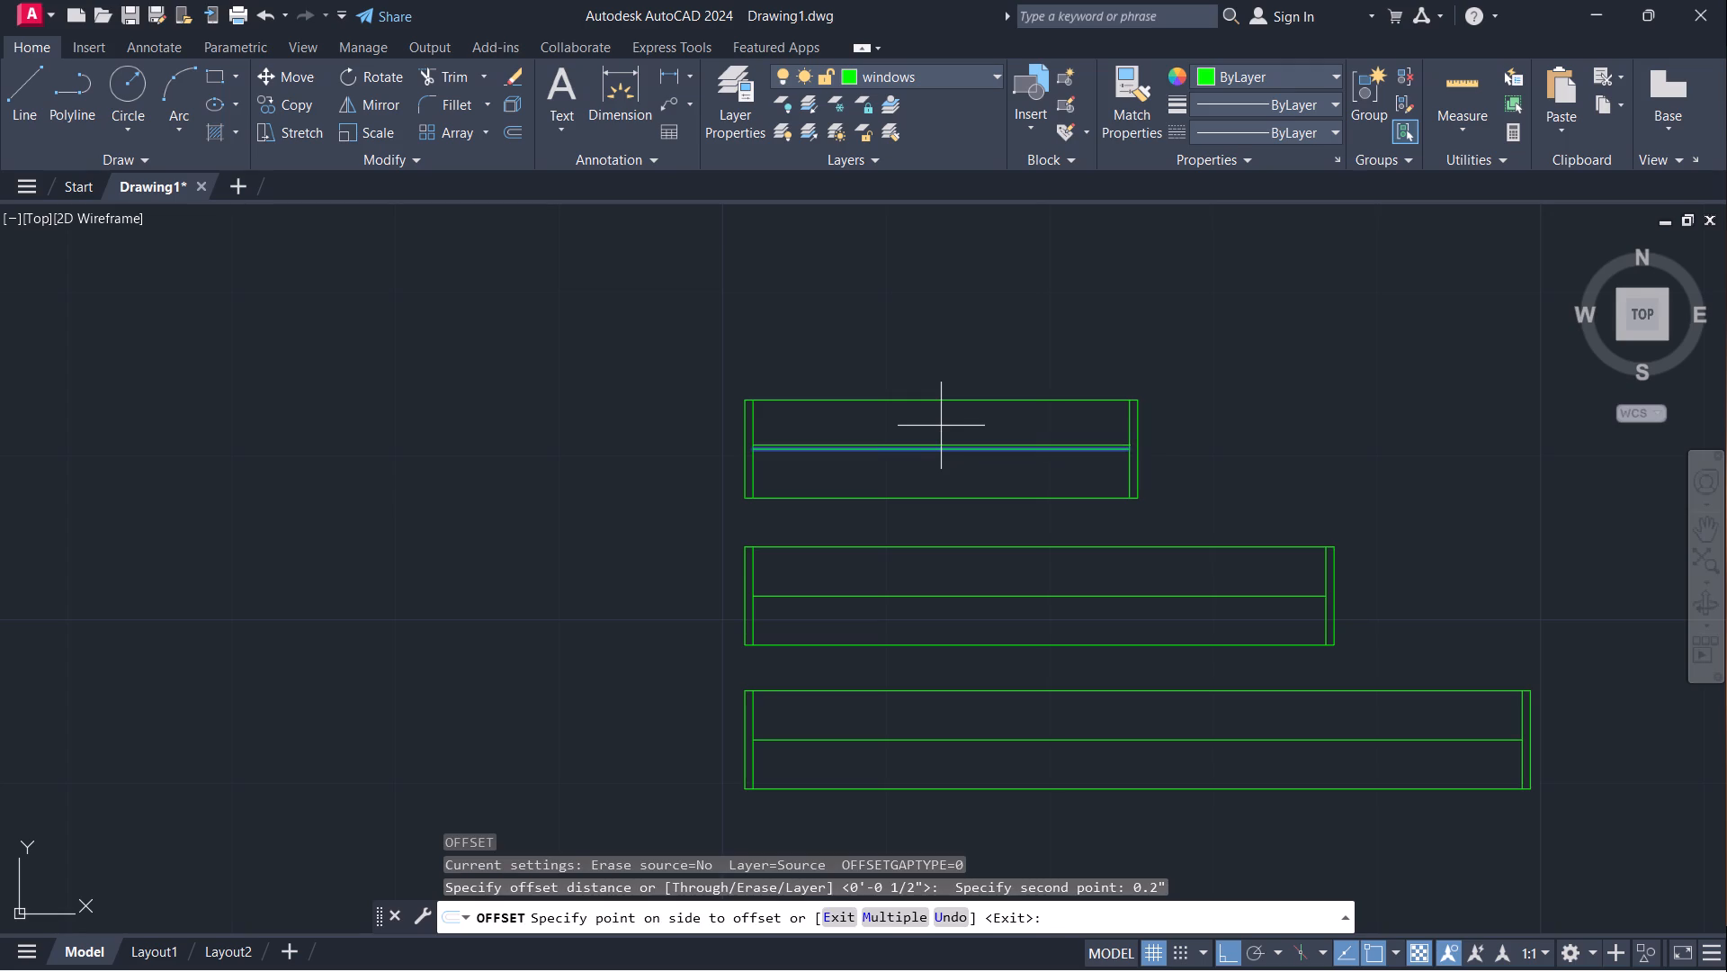
{"action": "left_click", "coordinate": [948, 435]}
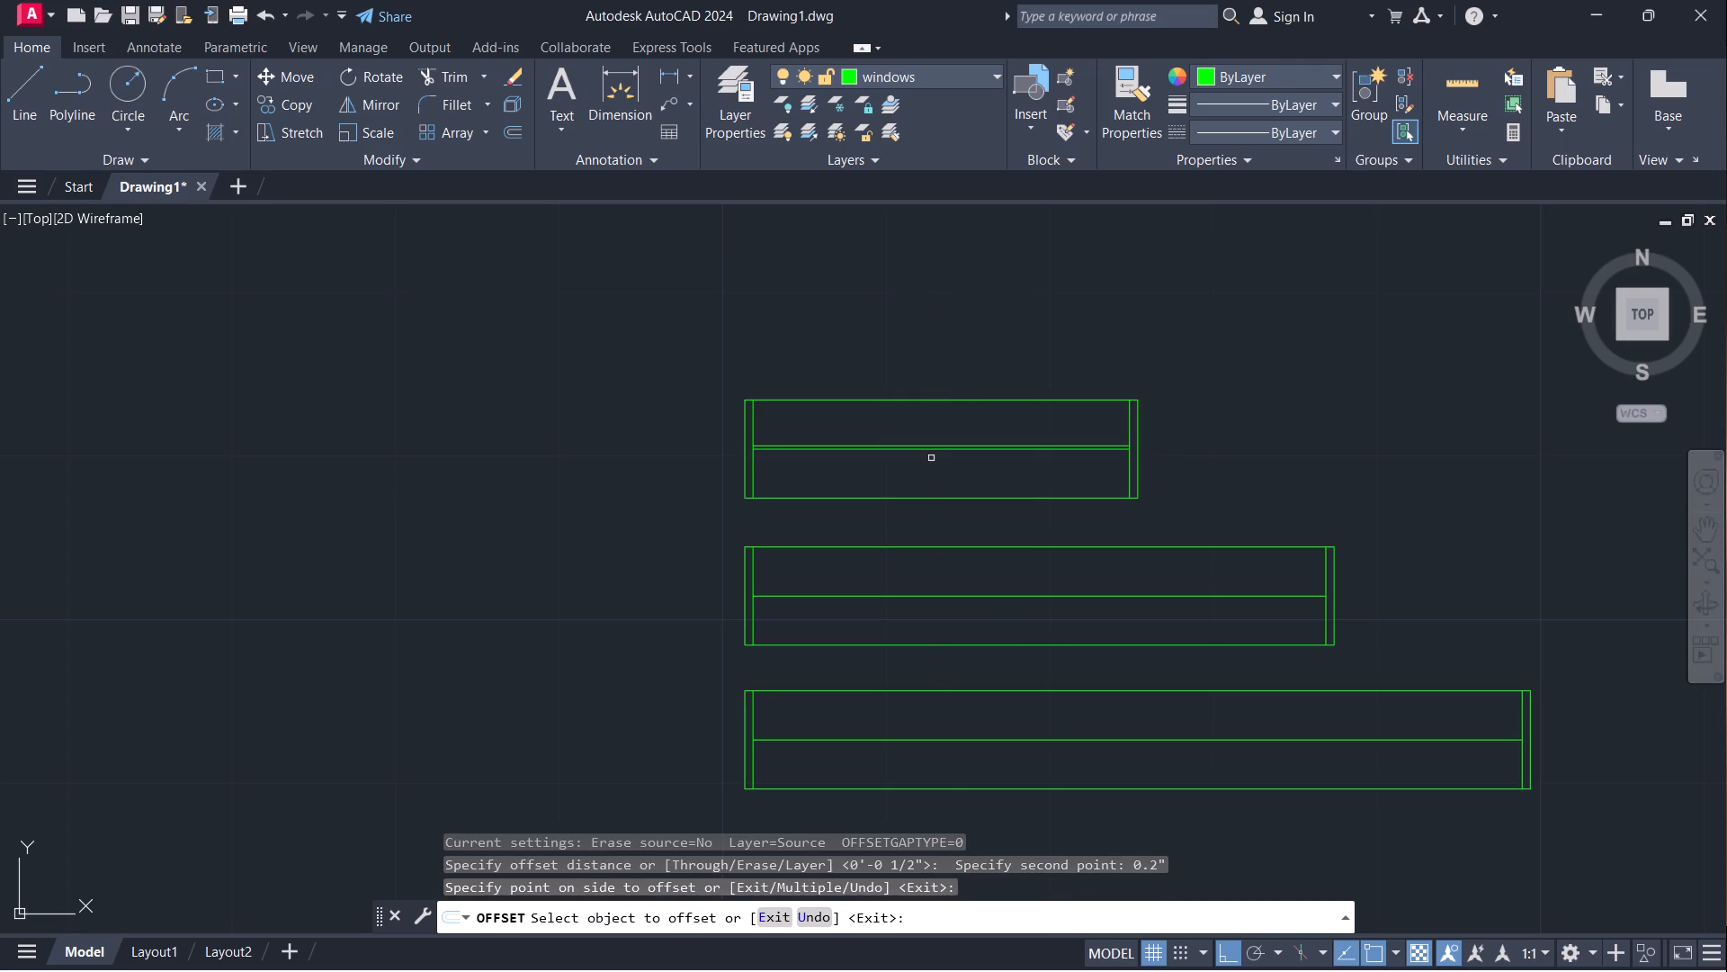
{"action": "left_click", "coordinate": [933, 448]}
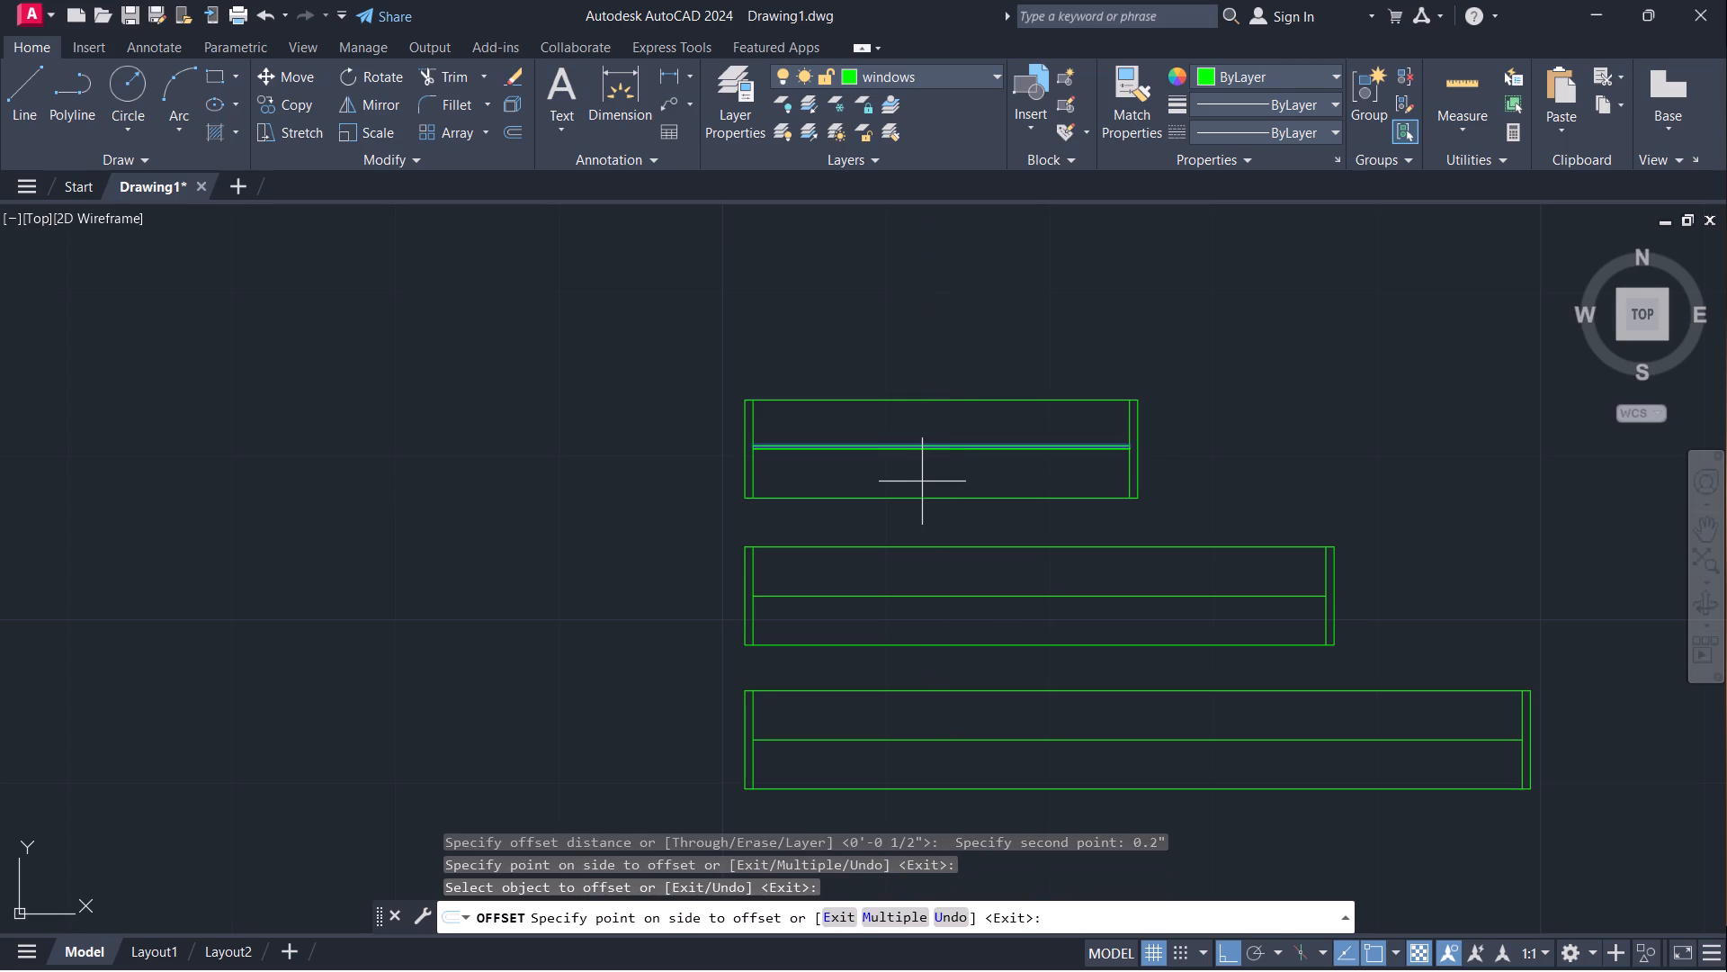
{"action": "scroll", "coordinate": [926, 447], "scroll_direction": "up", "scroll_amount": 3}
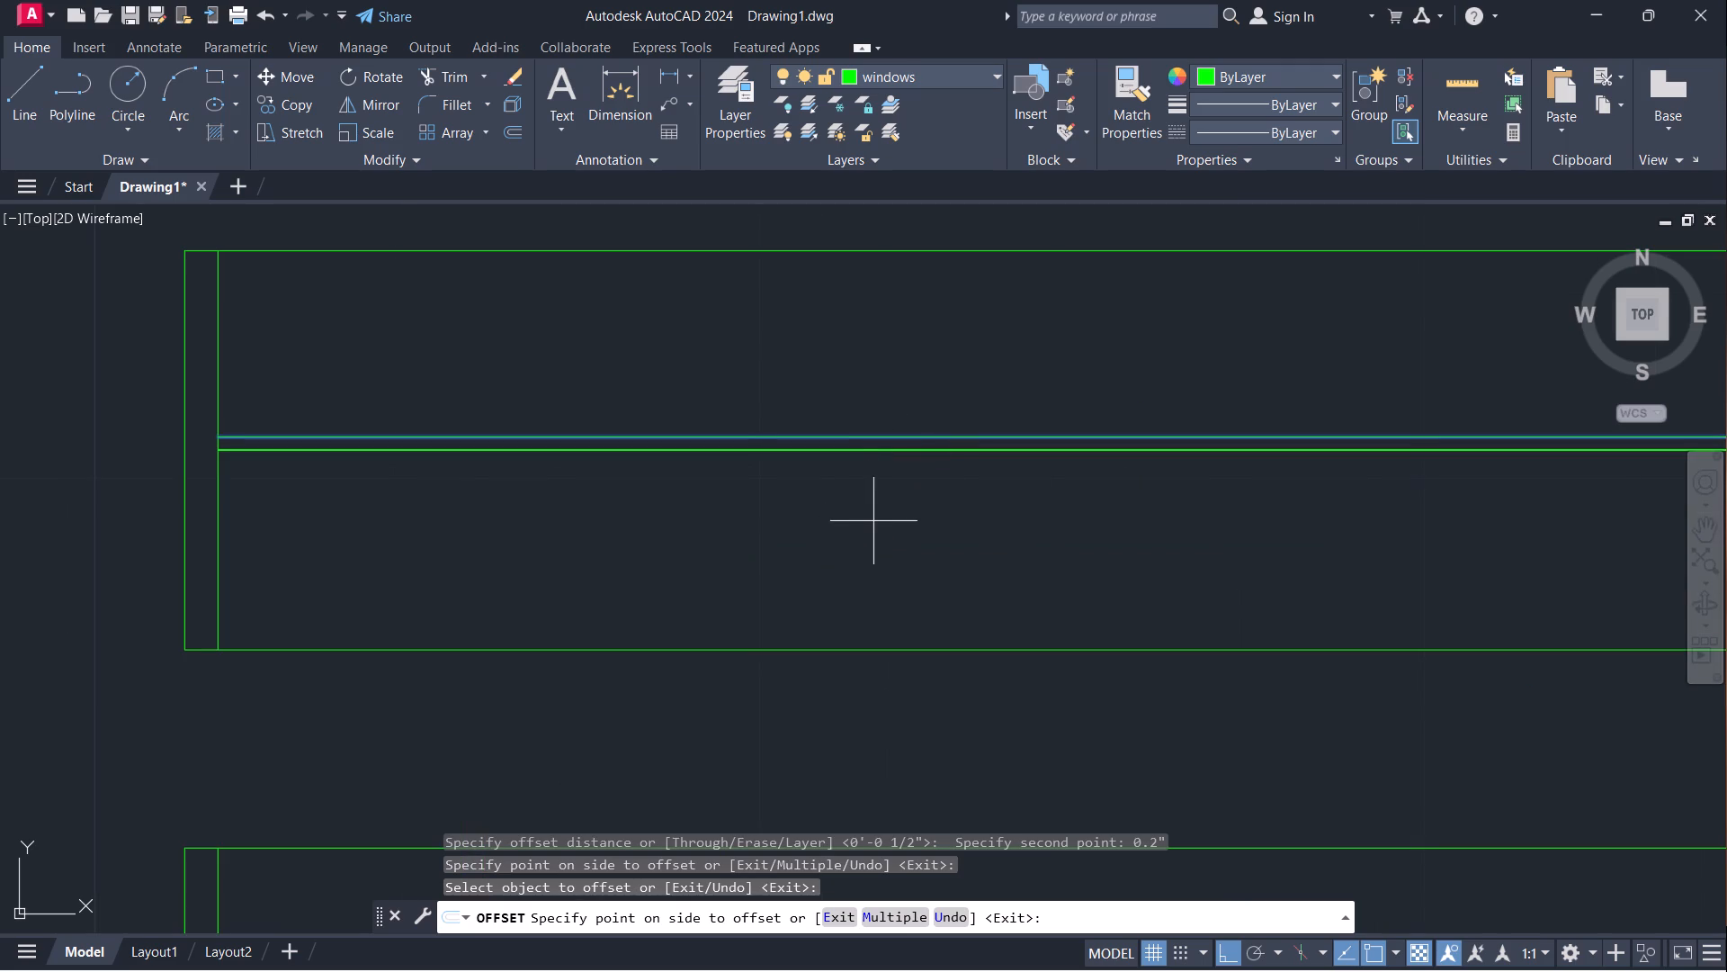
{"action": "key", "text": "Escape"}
Offset the top rectangle's original centre line 0.2" downward.
{"action": "left_click", "coordinate": [888, 449]}
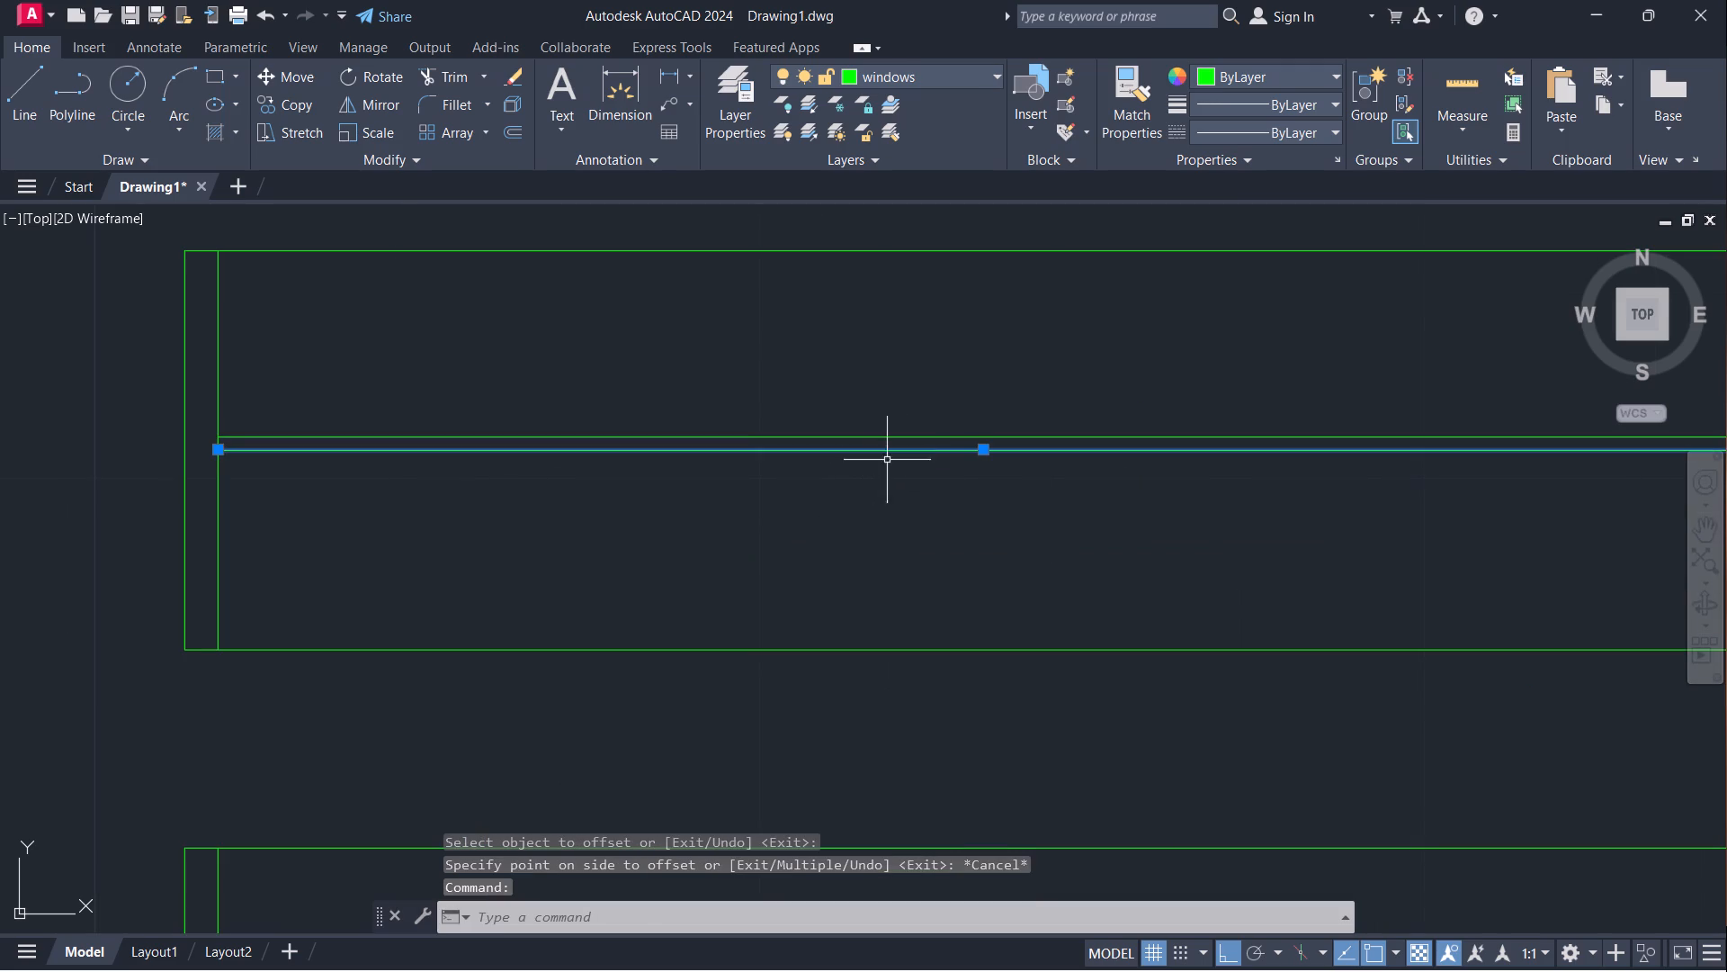
{"action": "key", "text": "space"}
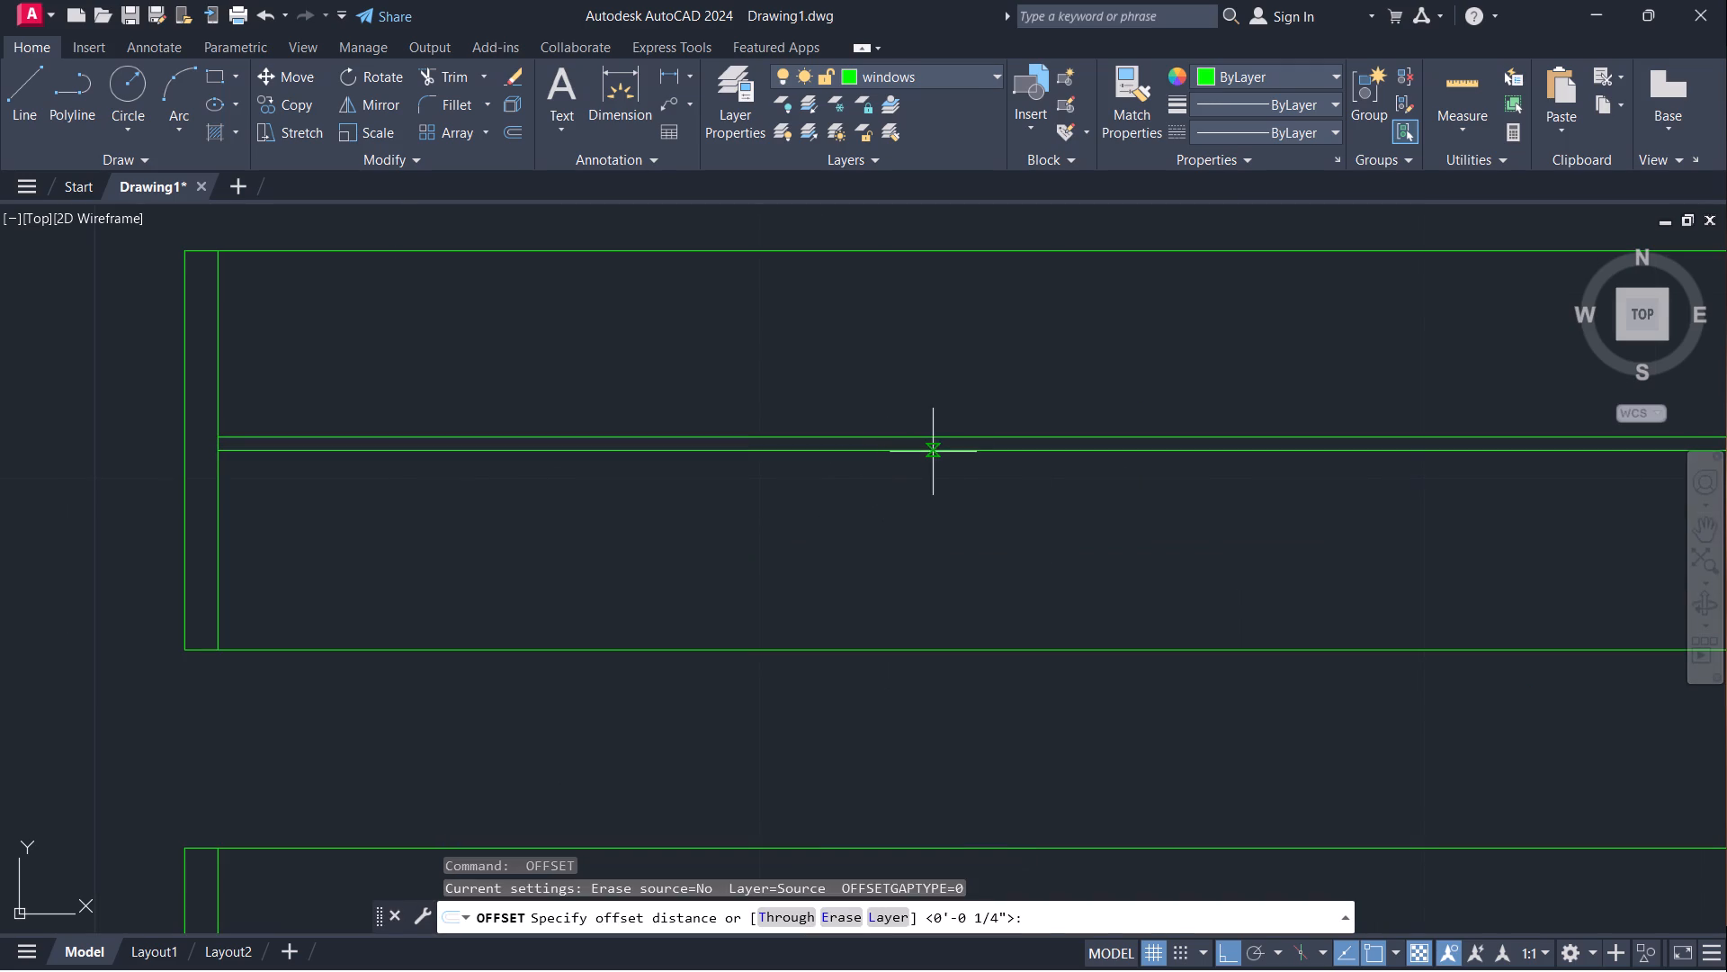
{"action": "left_click", "coordinate": [933, 452]}
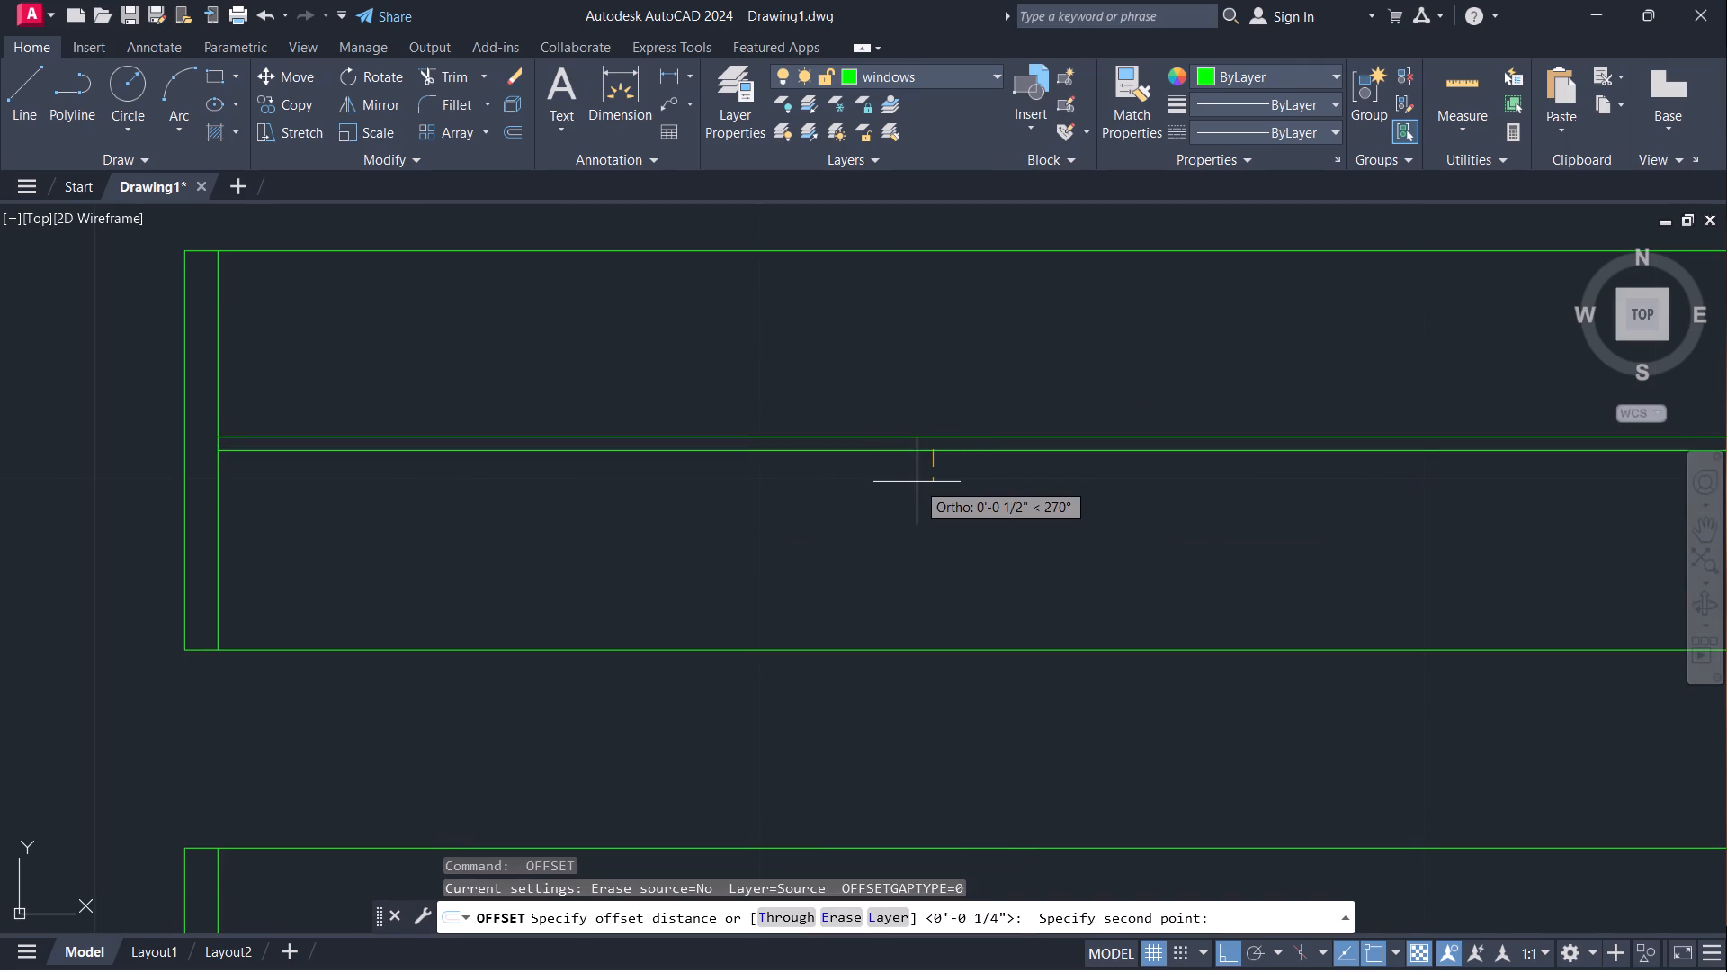
{"action": "type", "text": "0.2\""}
{"action": "key", "text": "Return"}
{"action": "left_click", "coordinate": [917, 481]}
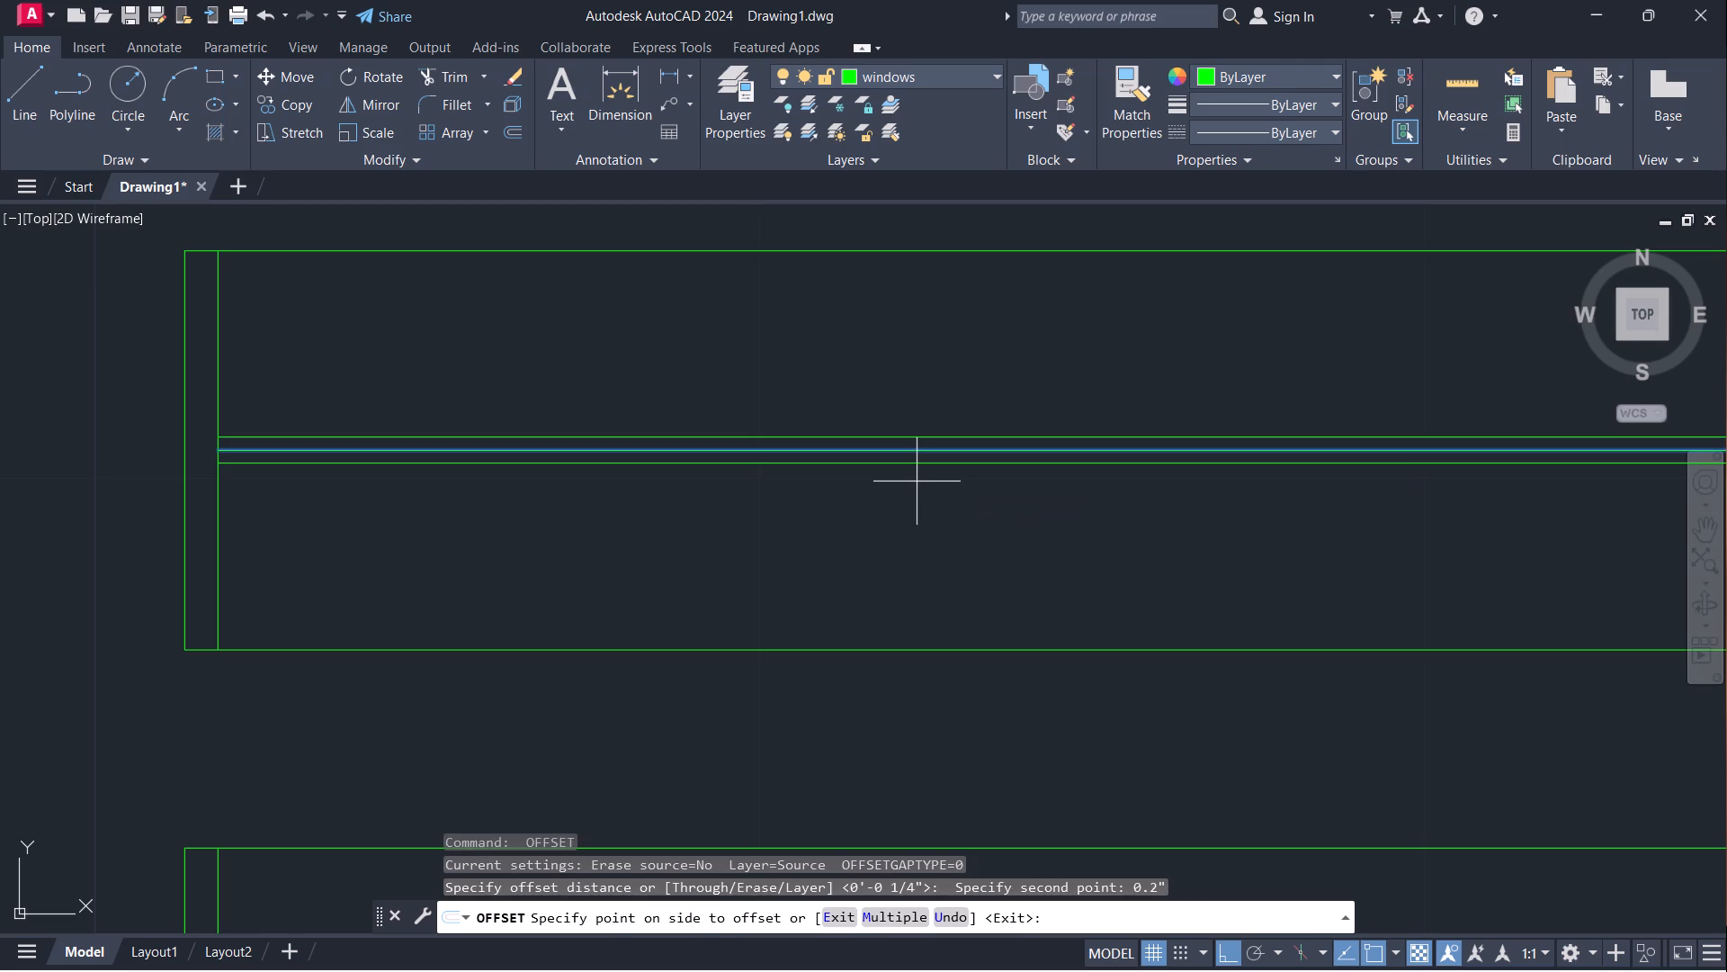
{"action": "scroll", "coordinate": [1016, 451], "scroll_direction": "down", "scroll_amount": 1}
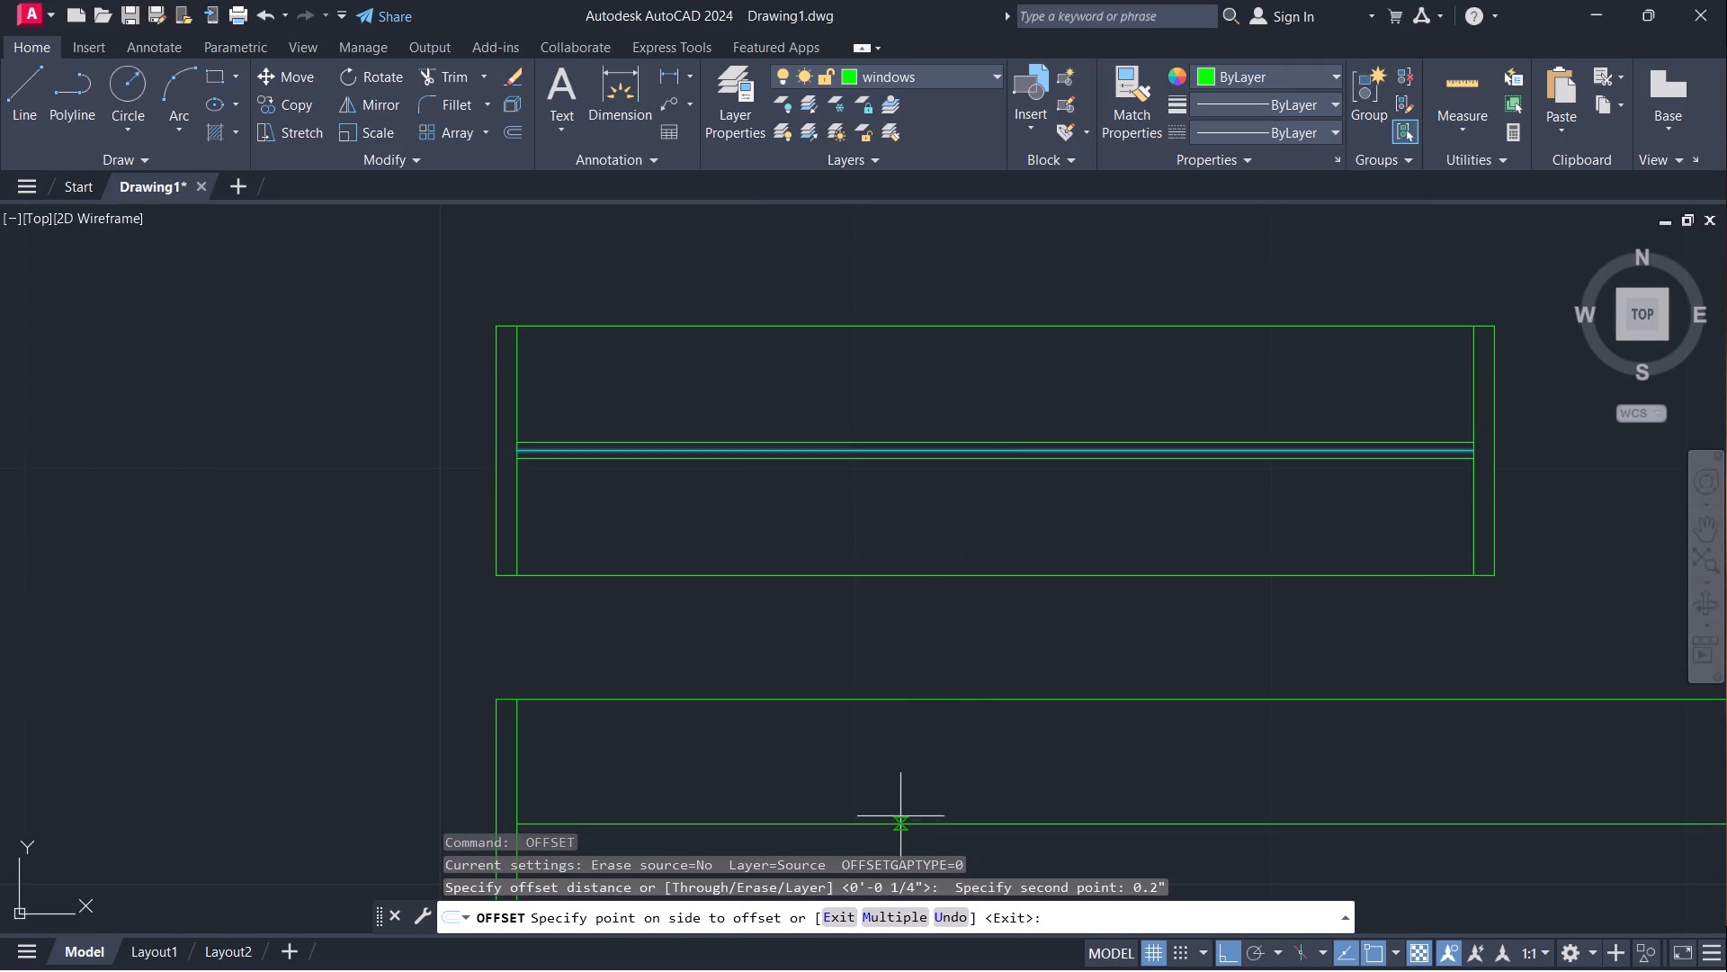
{"action": "left_click", "coordinate": [891, 825]}
Offset the middle rectangle's centre line by the same 0.2" distance, once above and once below.
{"action": "left_click", "coordinate": [888, 826]}
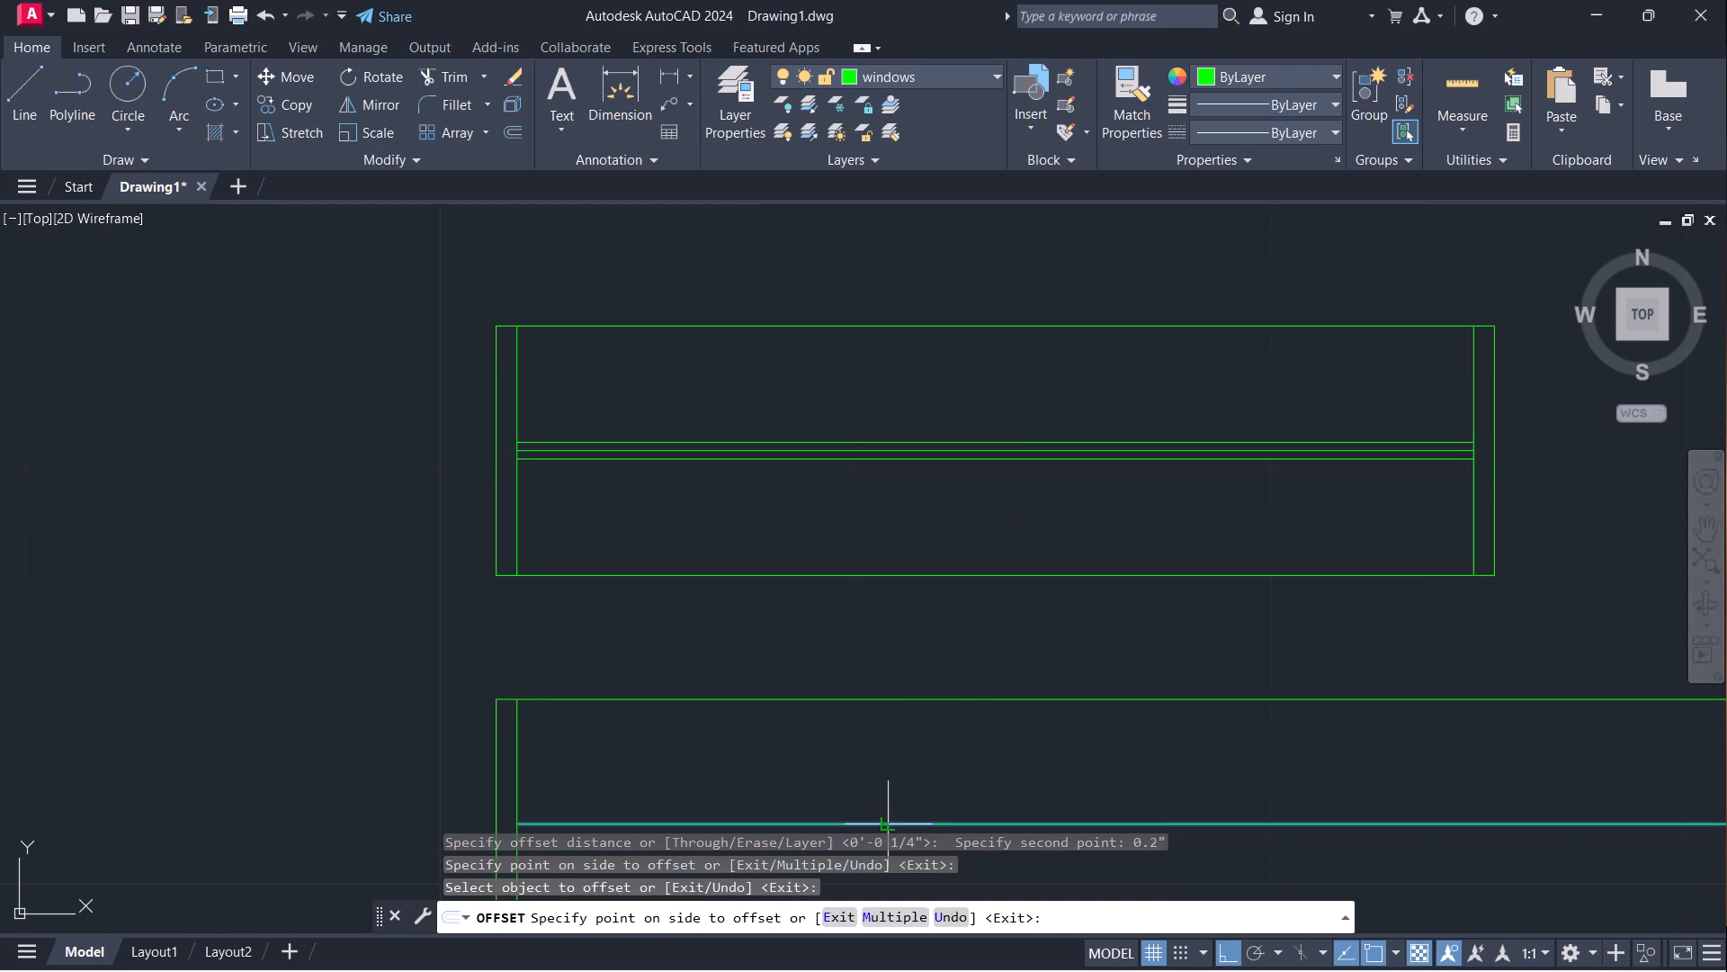
{"action": "left_click", "coordinate": [892, 796]}
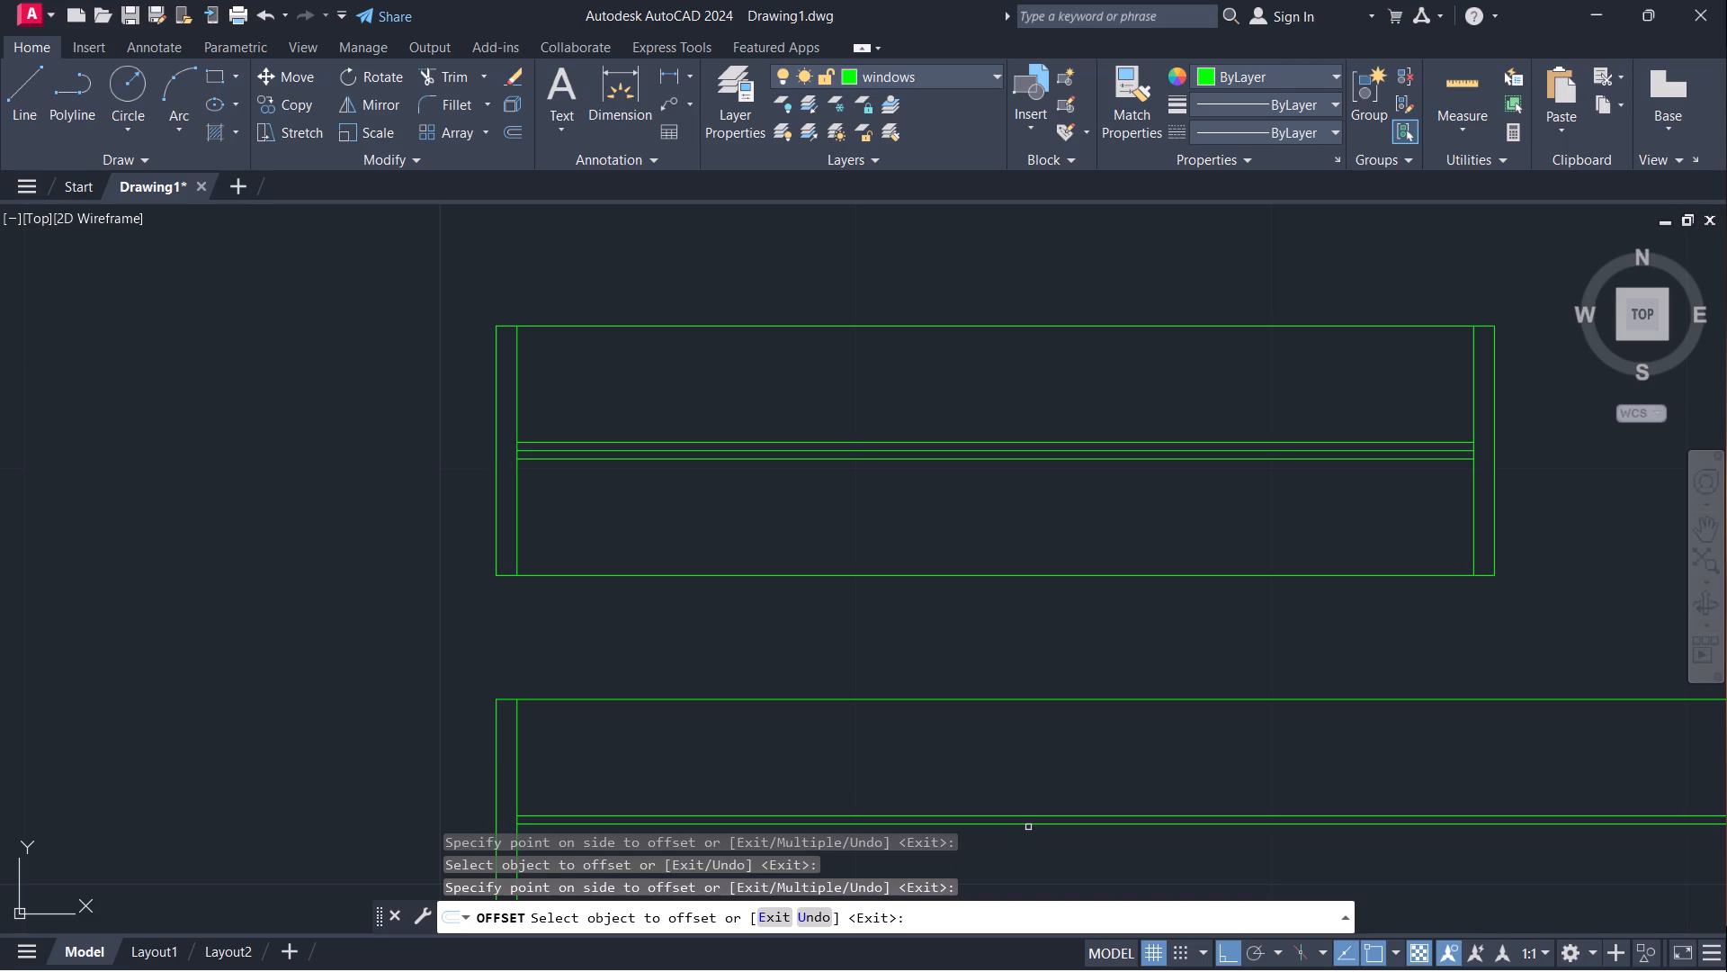
{"action": "left_click", "coordinate": [1030, 823]}
{"action": "left_click", "coordinate": [1027, 855]}
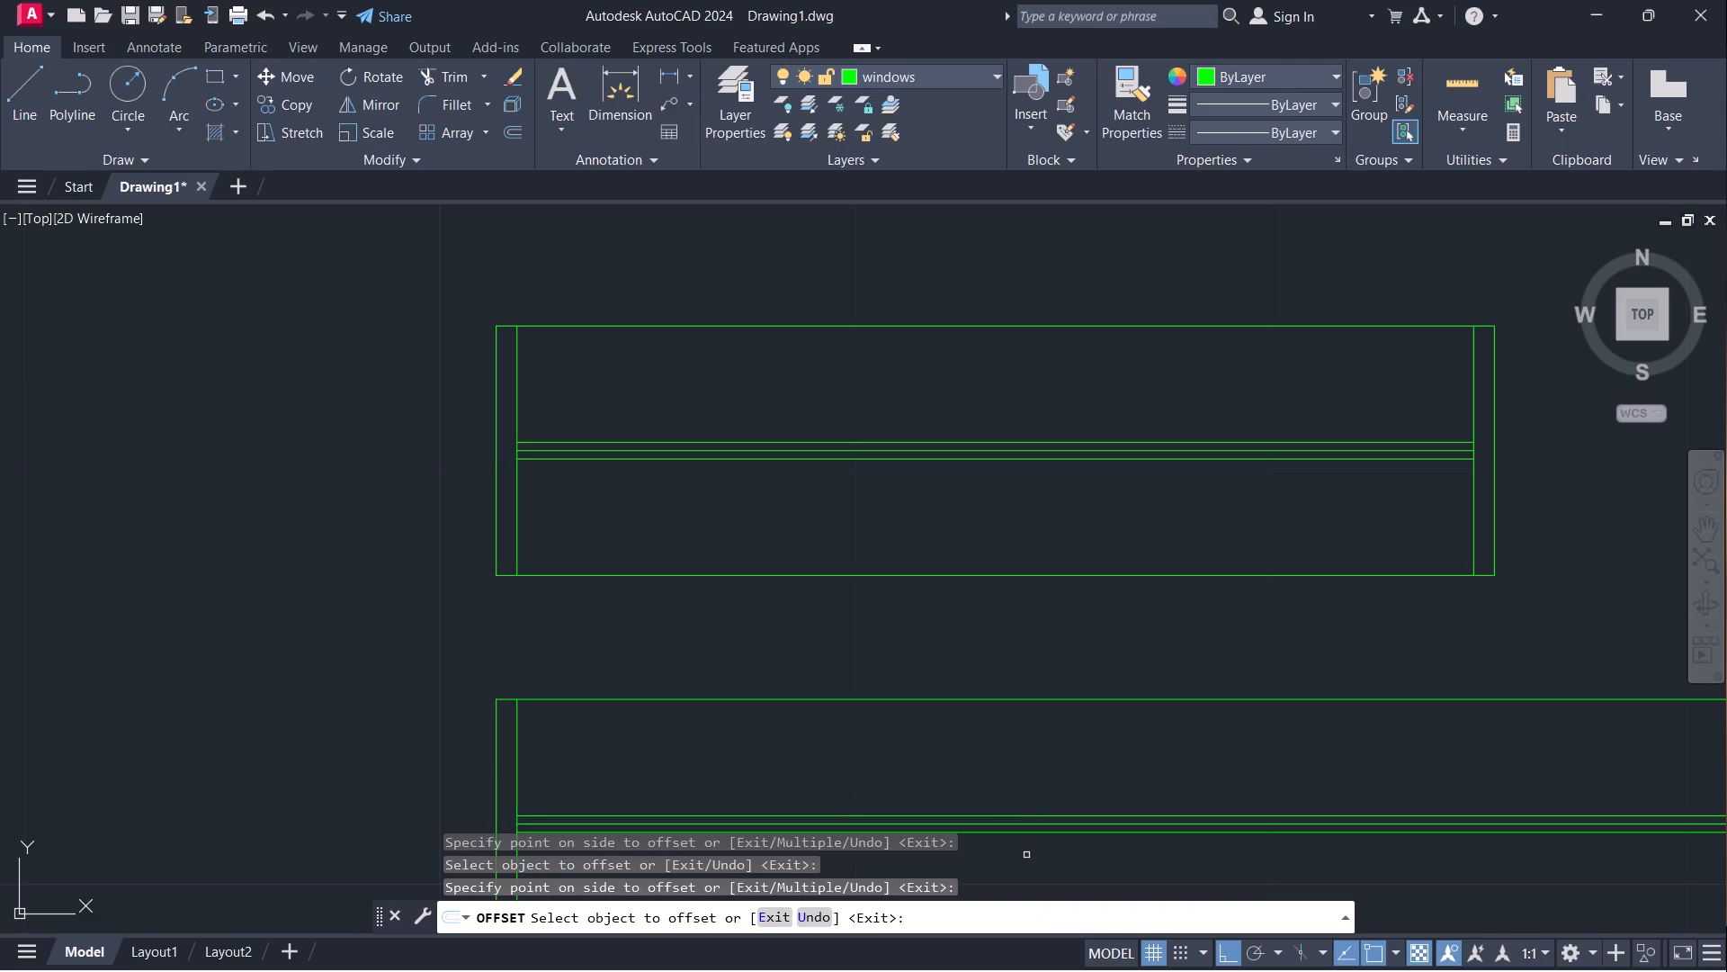
Offset the bottom rectangle's centre line by the same 0.2" both above and below, and leave Offset.
{"action": "scroll", "coordinate": [910, 691], "scroll_direction": "down", "scroll_amount": 3}
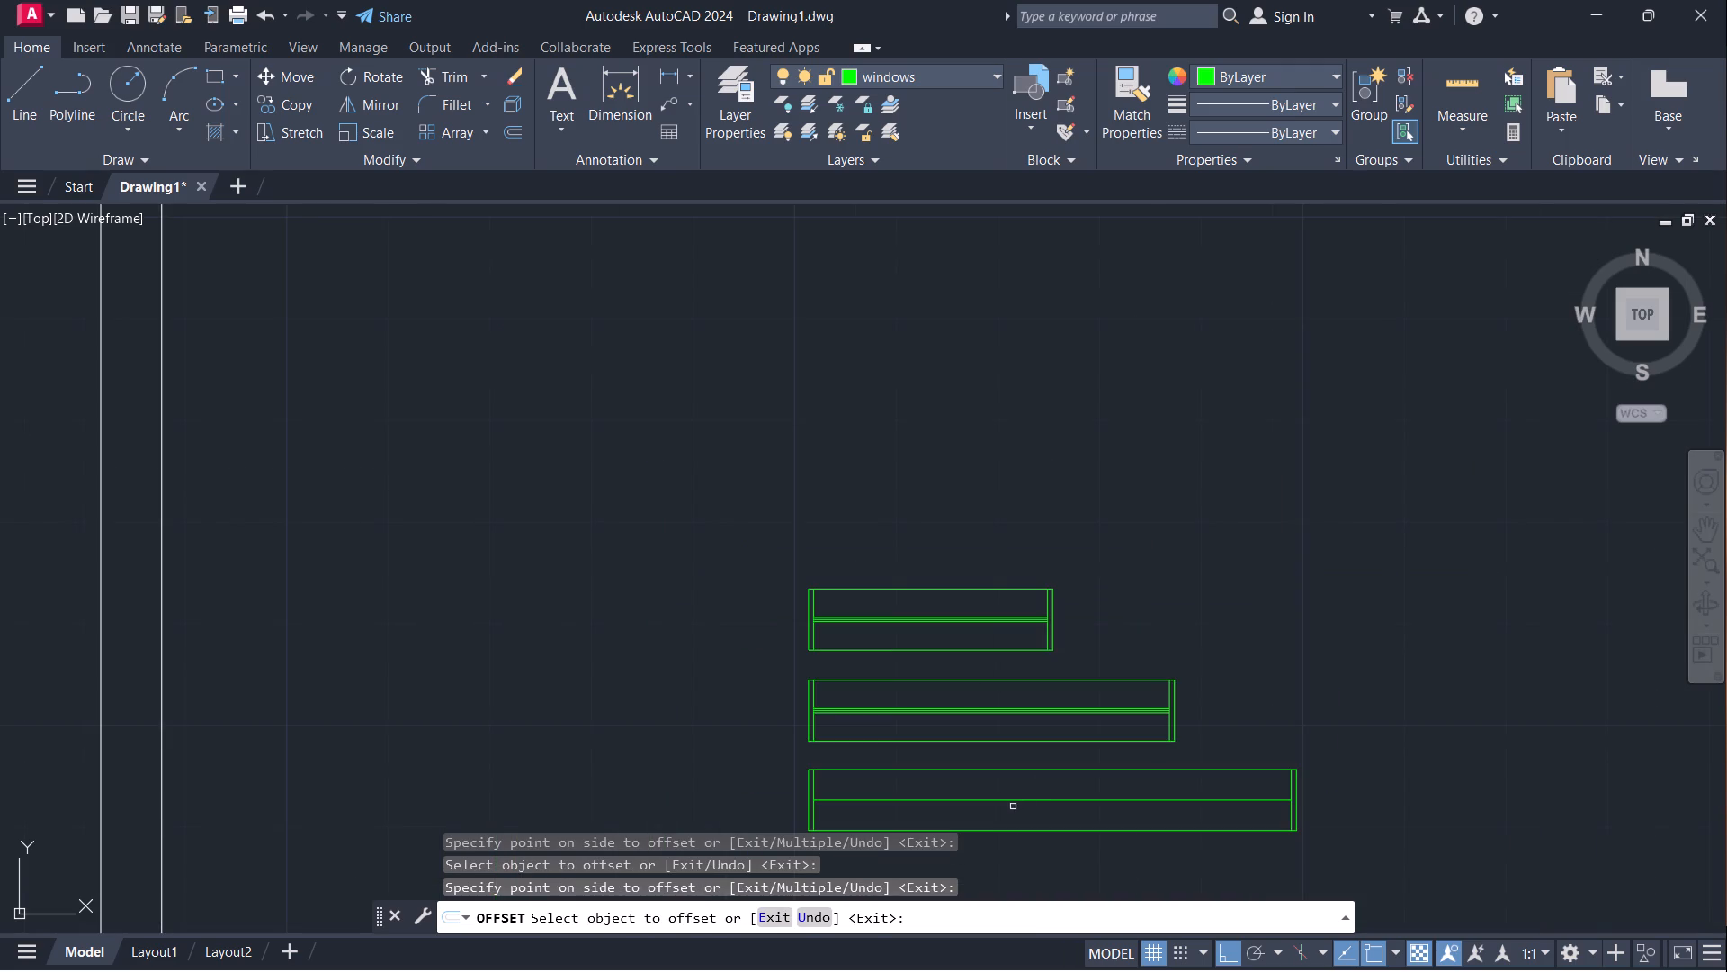
{"action": "scroll", "coordinate": [1012, 807], "scroll_direction": "up", "scroll_amount": 2}
{"action": "left_click", "coordinate": [1008, 791]}
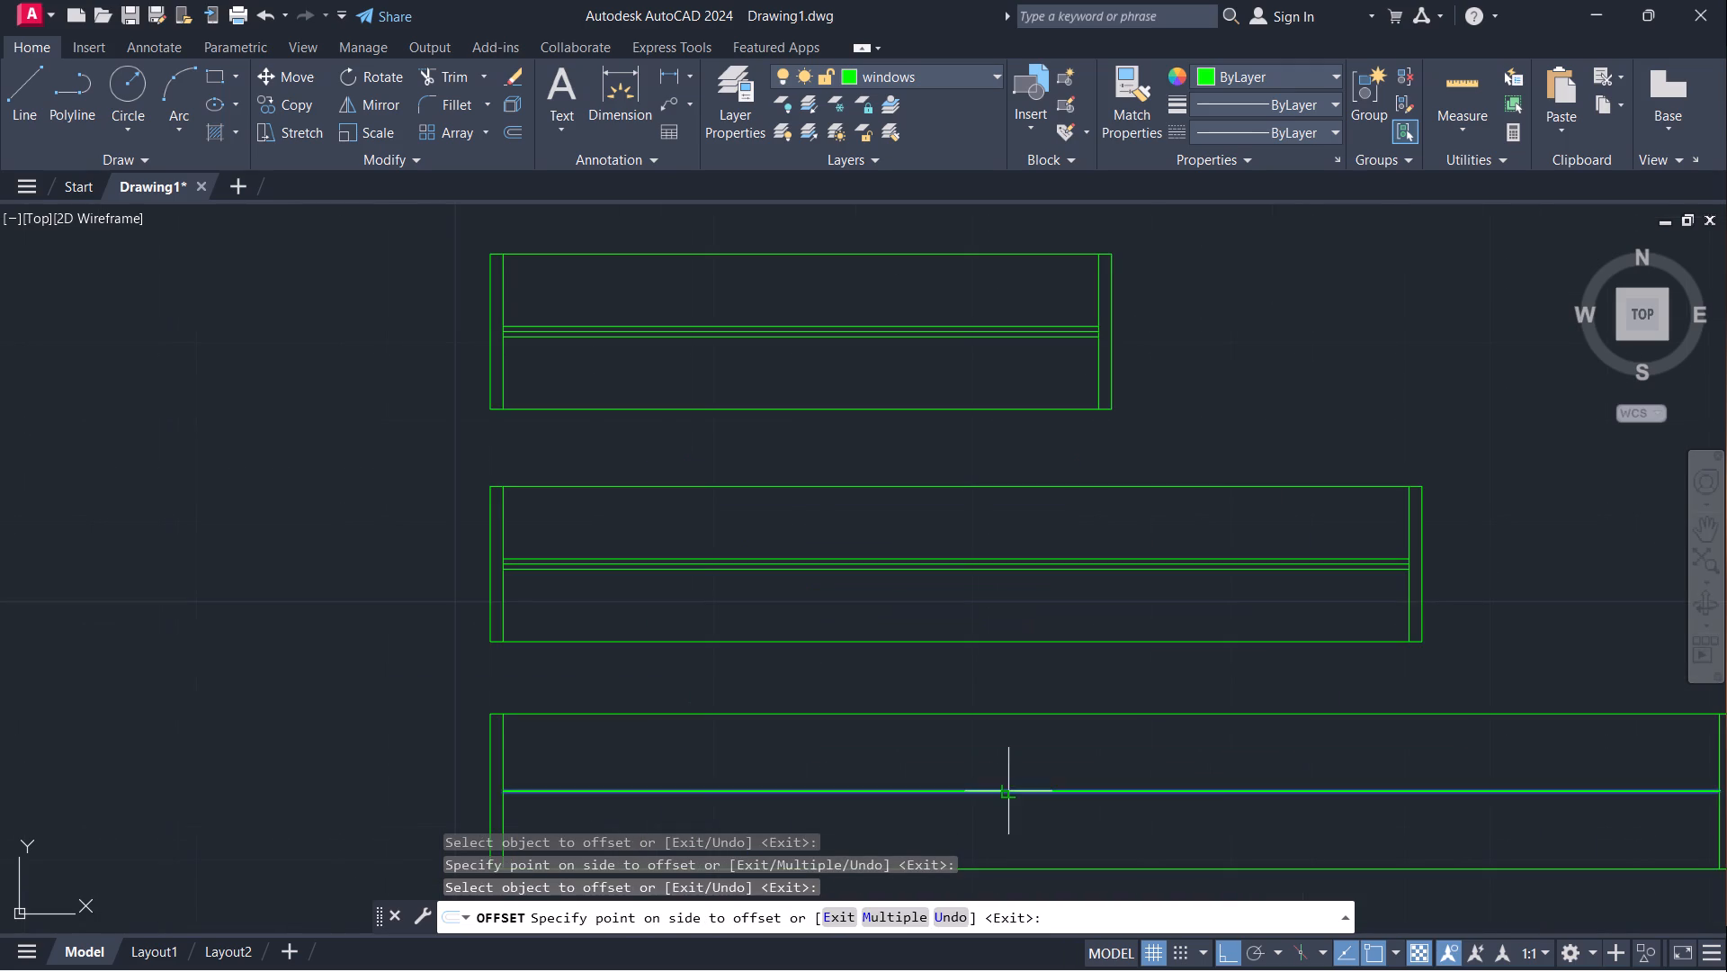
{"action": "left_click", "coordinate": [1010, 766]}
{"action": "left_click", "coordinate": [1012, 790]}
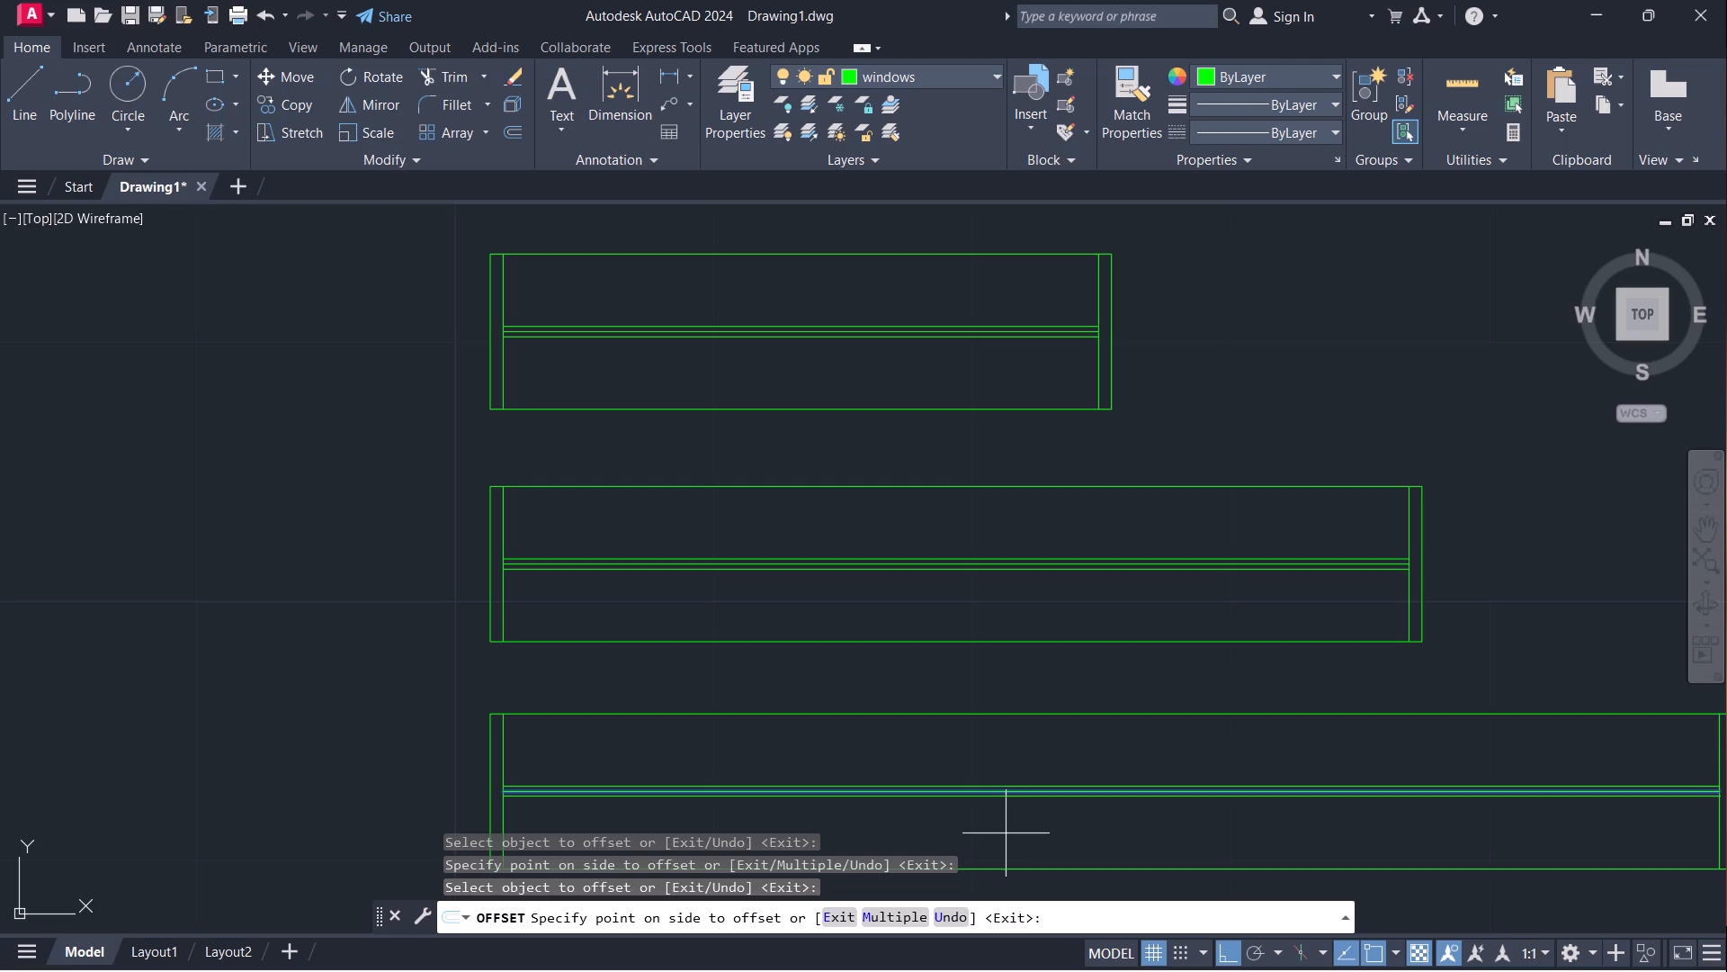
{"action": "left_click", "coordinate": [1005, 833]}
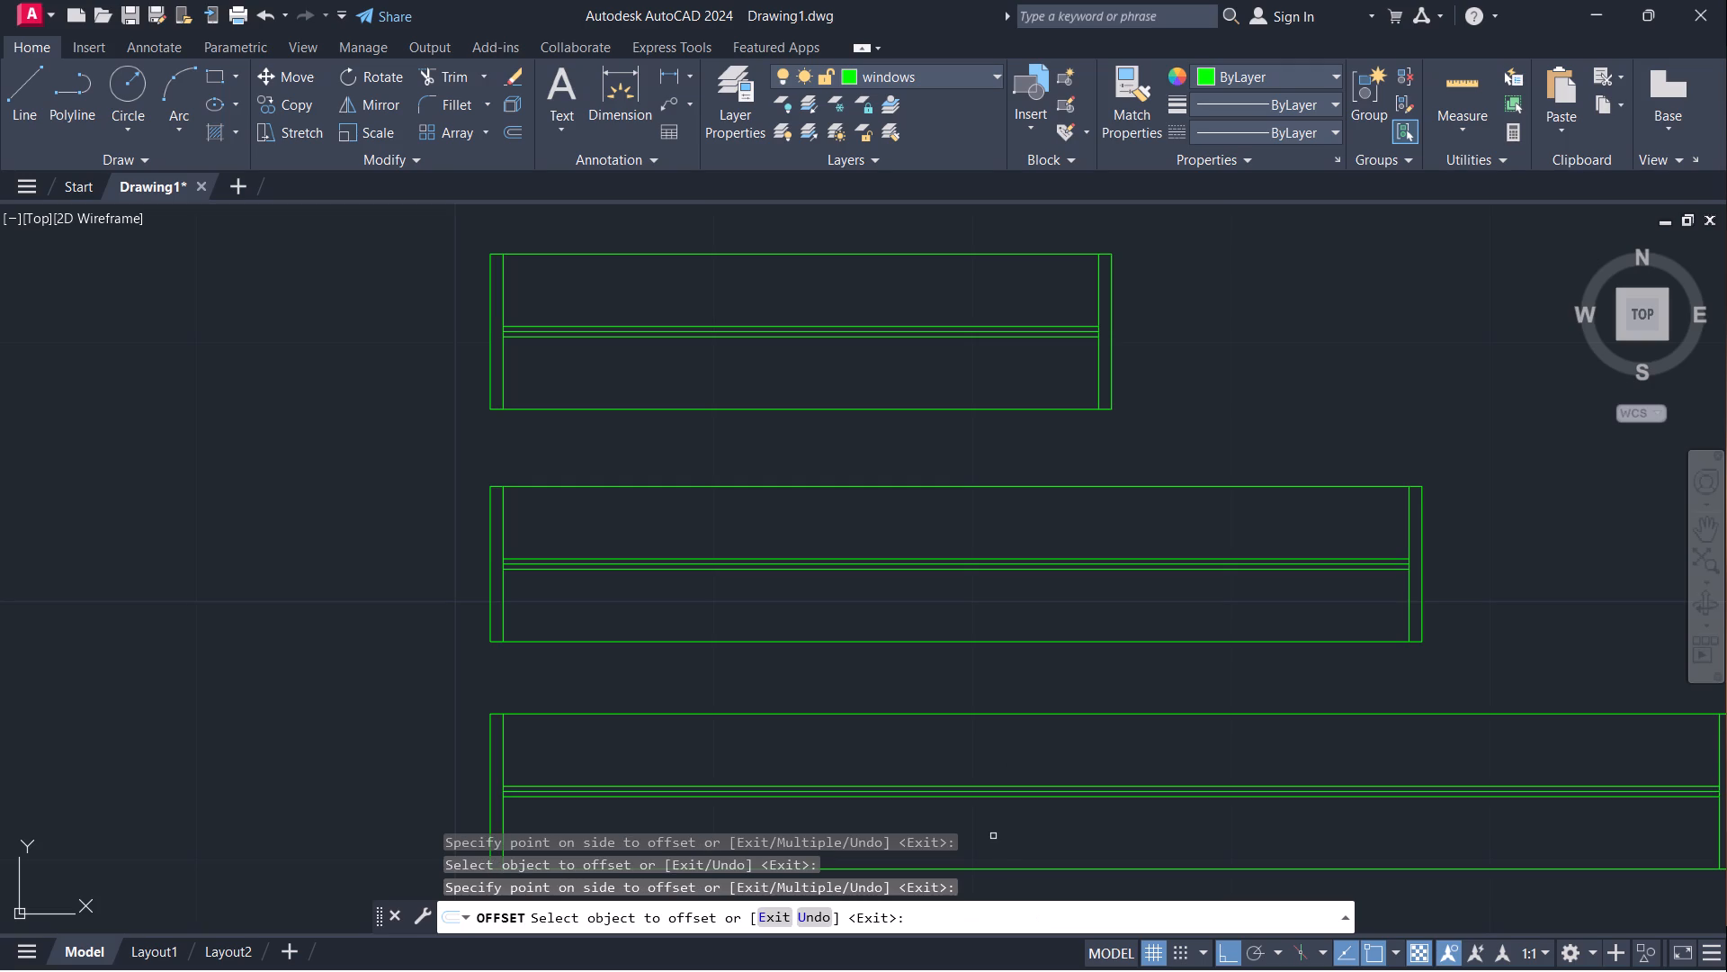
{"action": "key", "text": "Escape"}
Erase the original centre line between the two offset lines in the bottom rectangle.
{"action": "scroll", "coordinate": [994, 811], "scroll_direction": "up", "scroll_amount": 2}
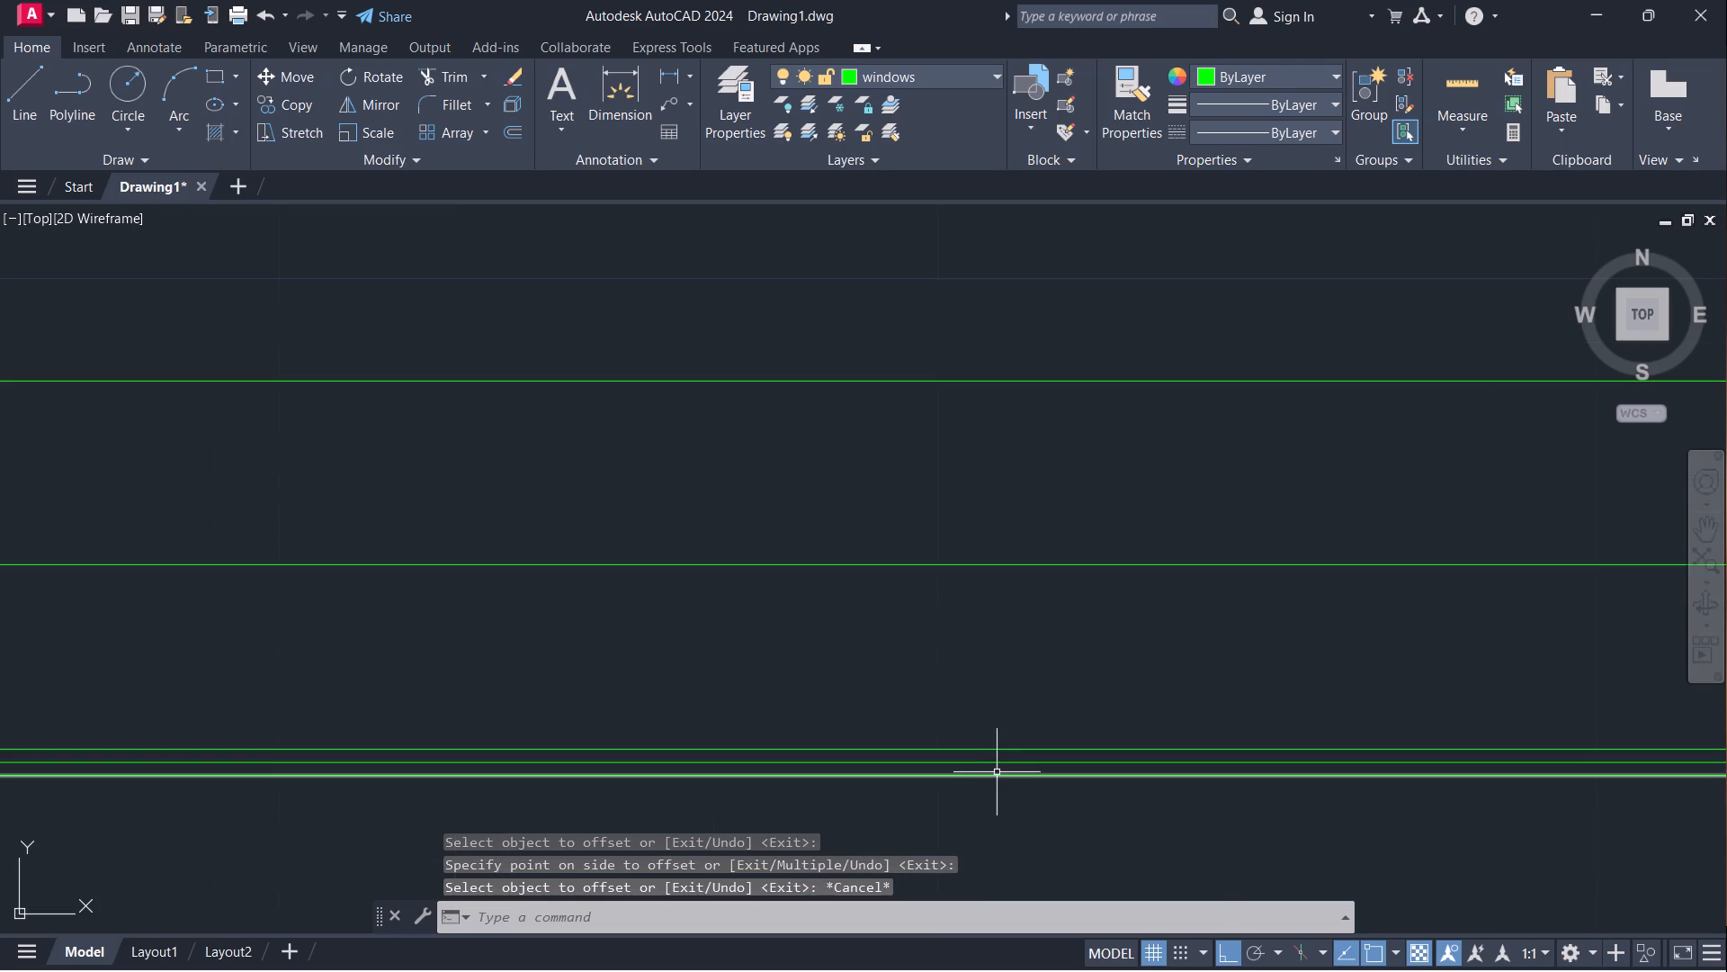
{"action": "left_click", "coordinate": [995, 764]}
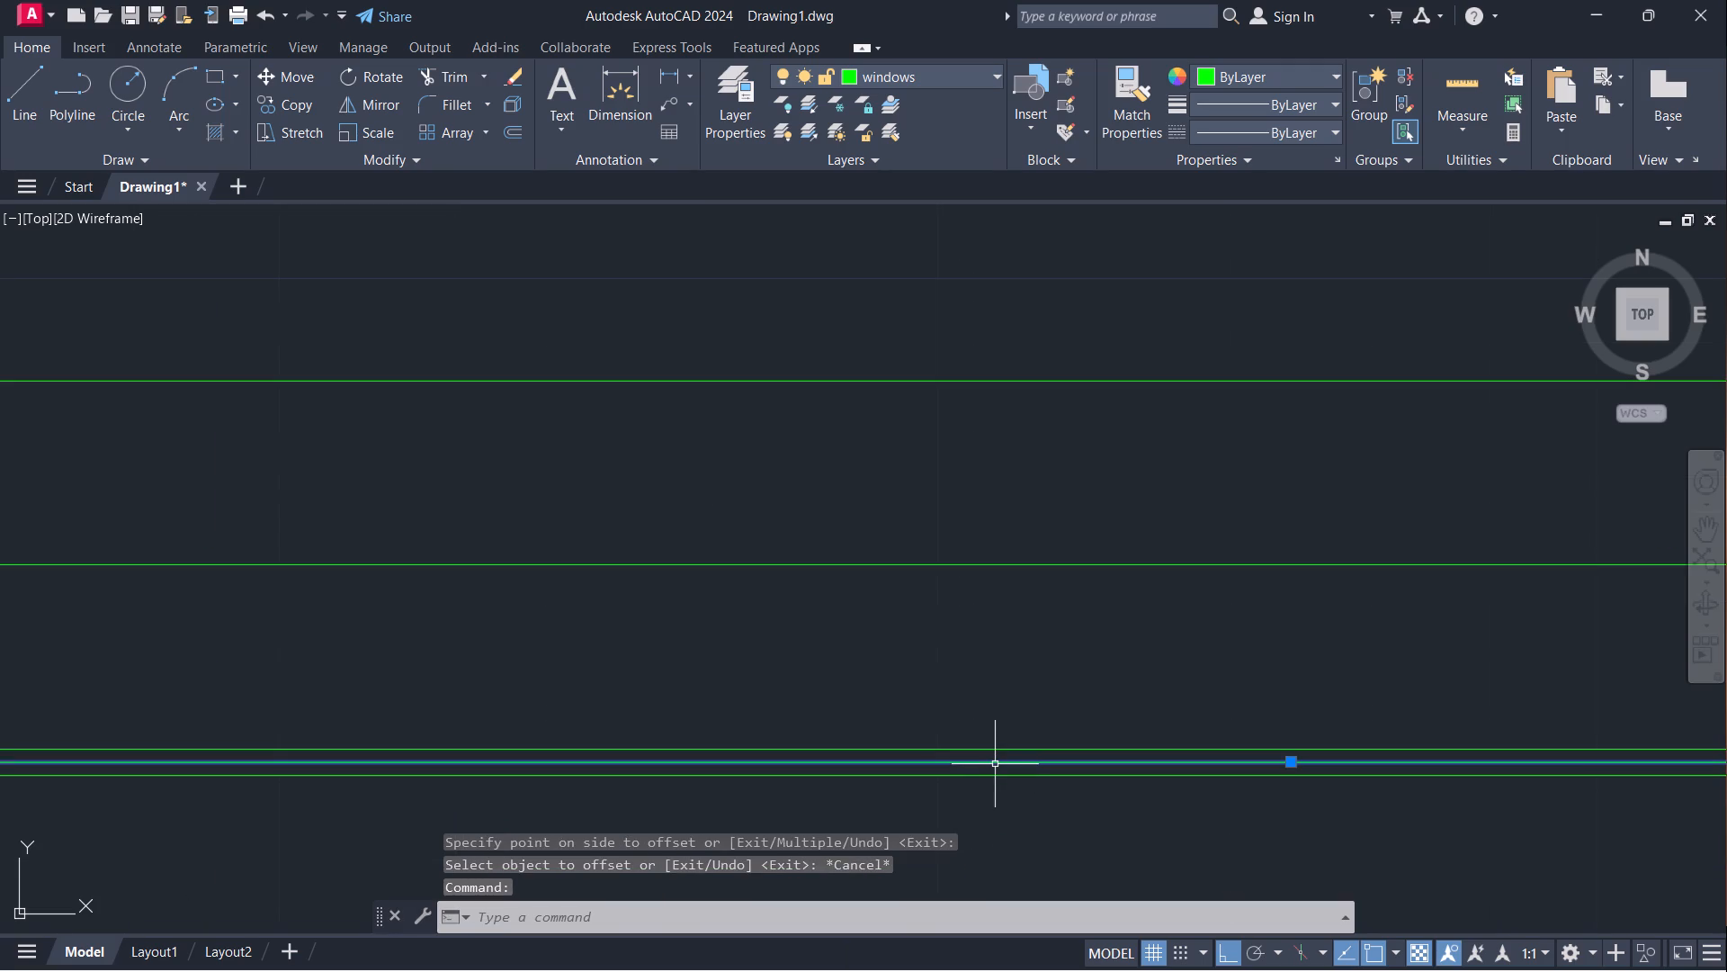
{"action": "key", "text": "e"}
{"action": "key", "text": "Return"}
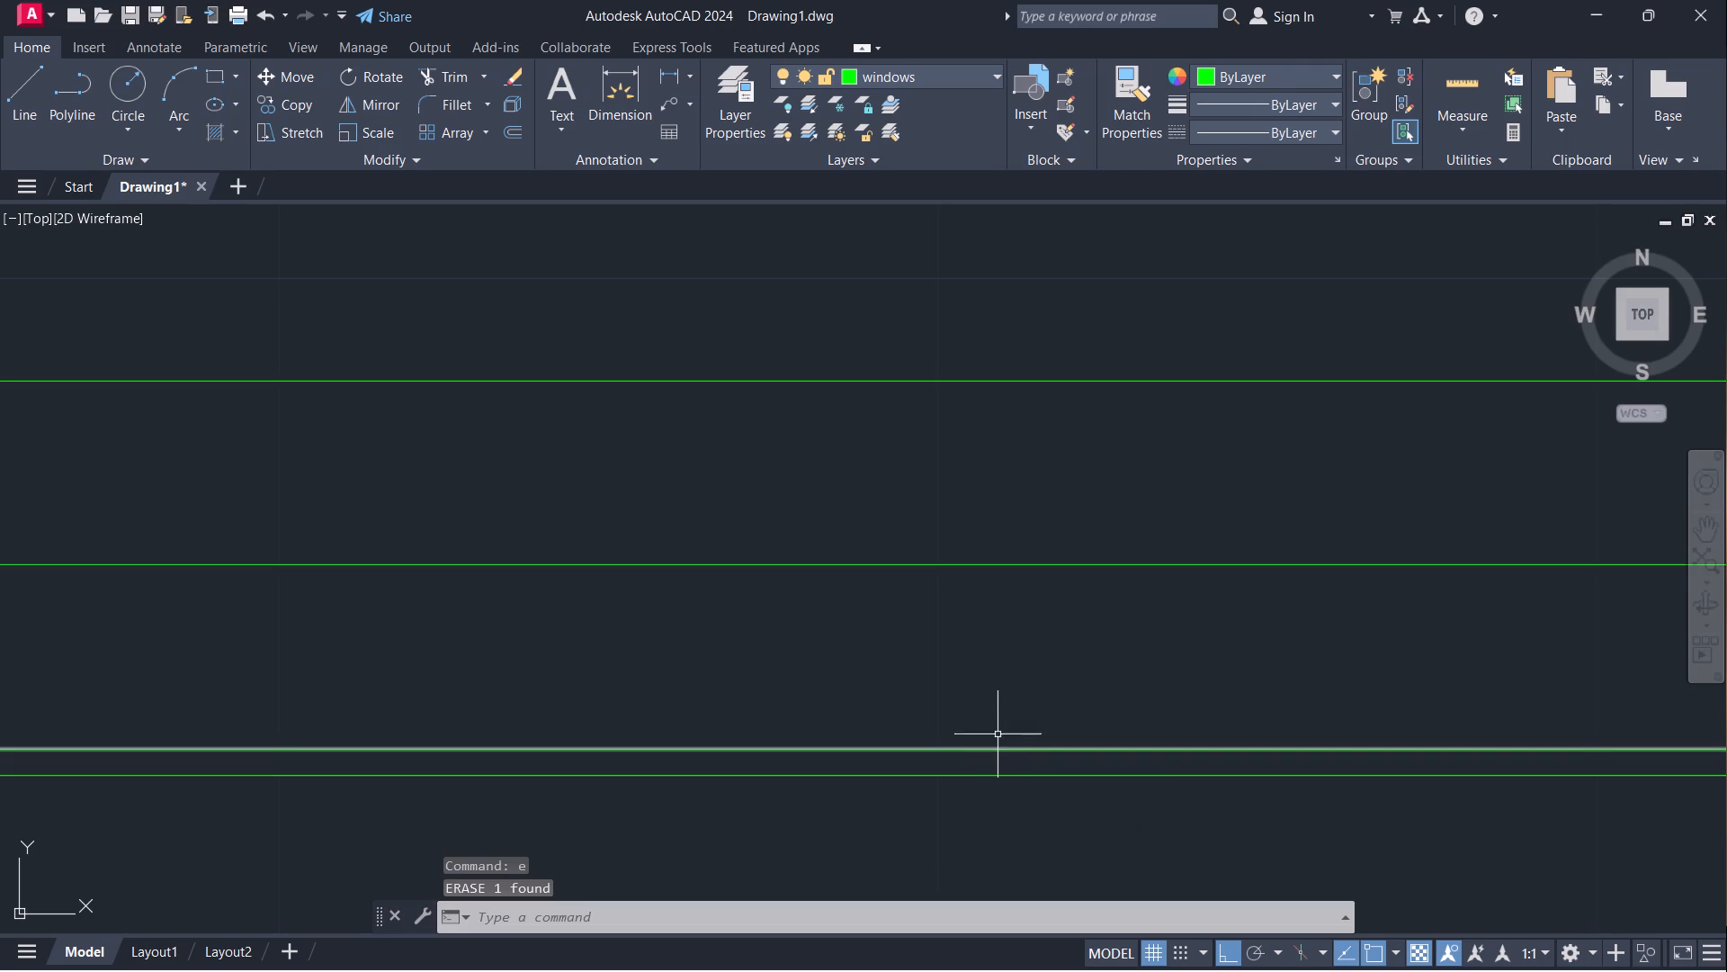
{"action": "scroll", "coordinate": [945, 490], "scroll_direction": "down", "scroll_amount": 2}
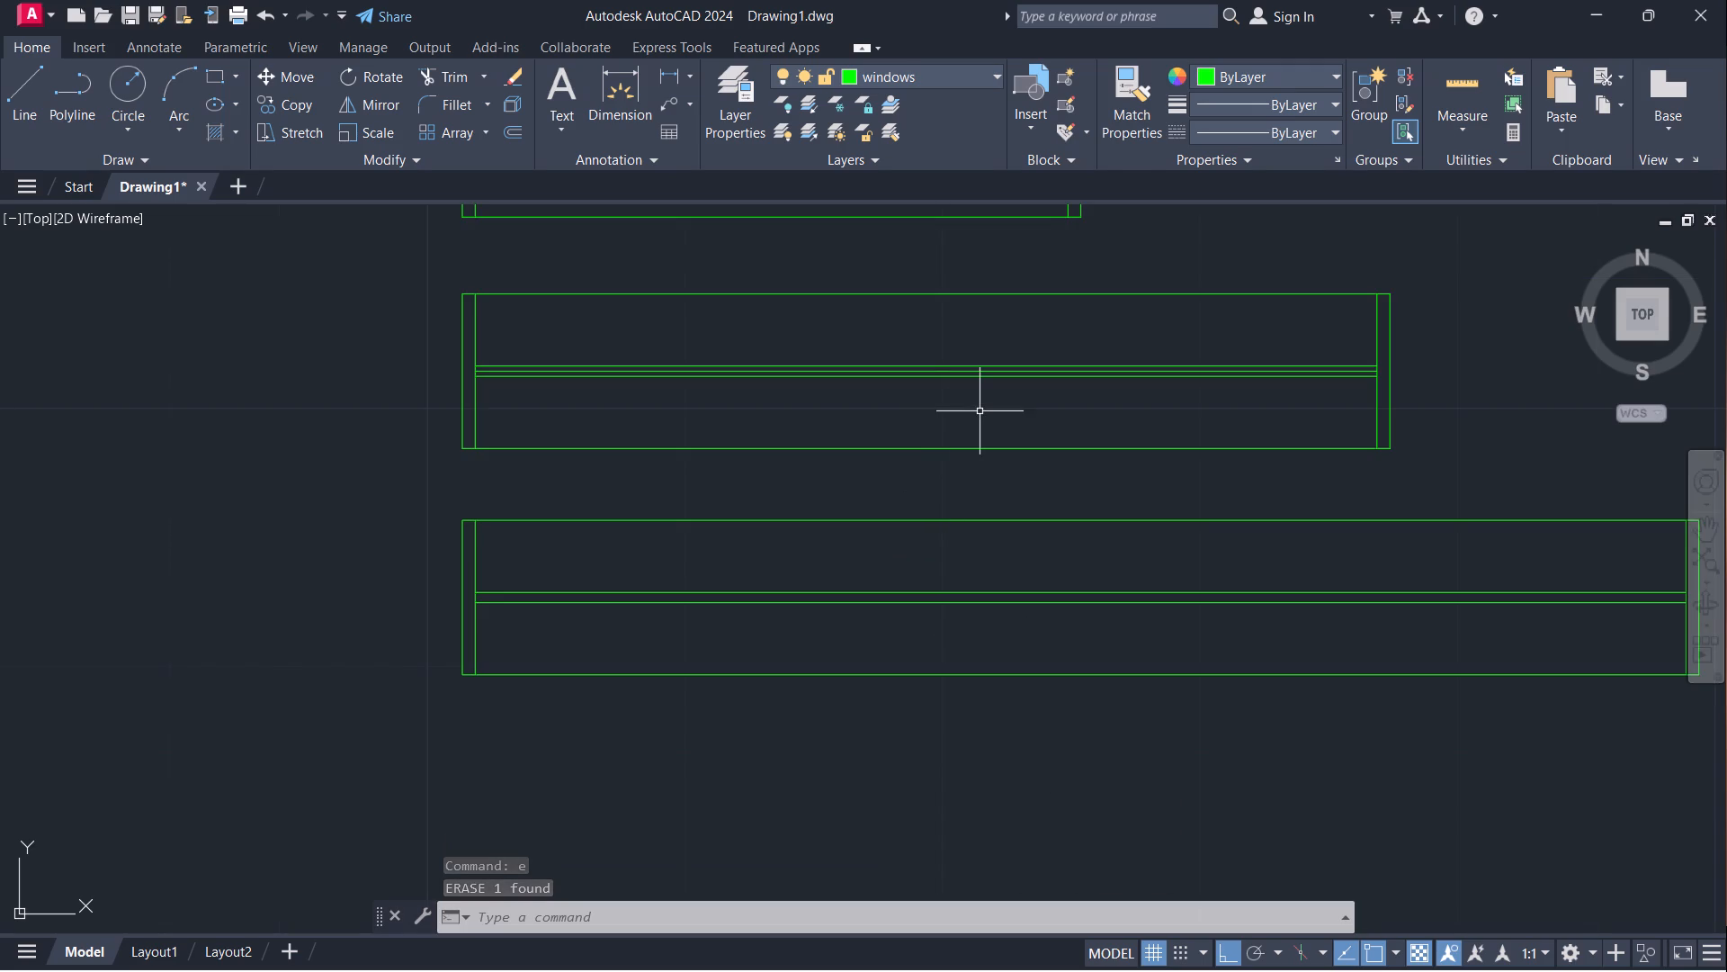
Erase the original centre line between the two offset lines in the middle rectangle.
{"action": "scroll", "coordinate": [985, 391], "scroll_direction": "up", "scroll_amount": 2}
{"action": "left_click", "coordinate": [1002, 342]}
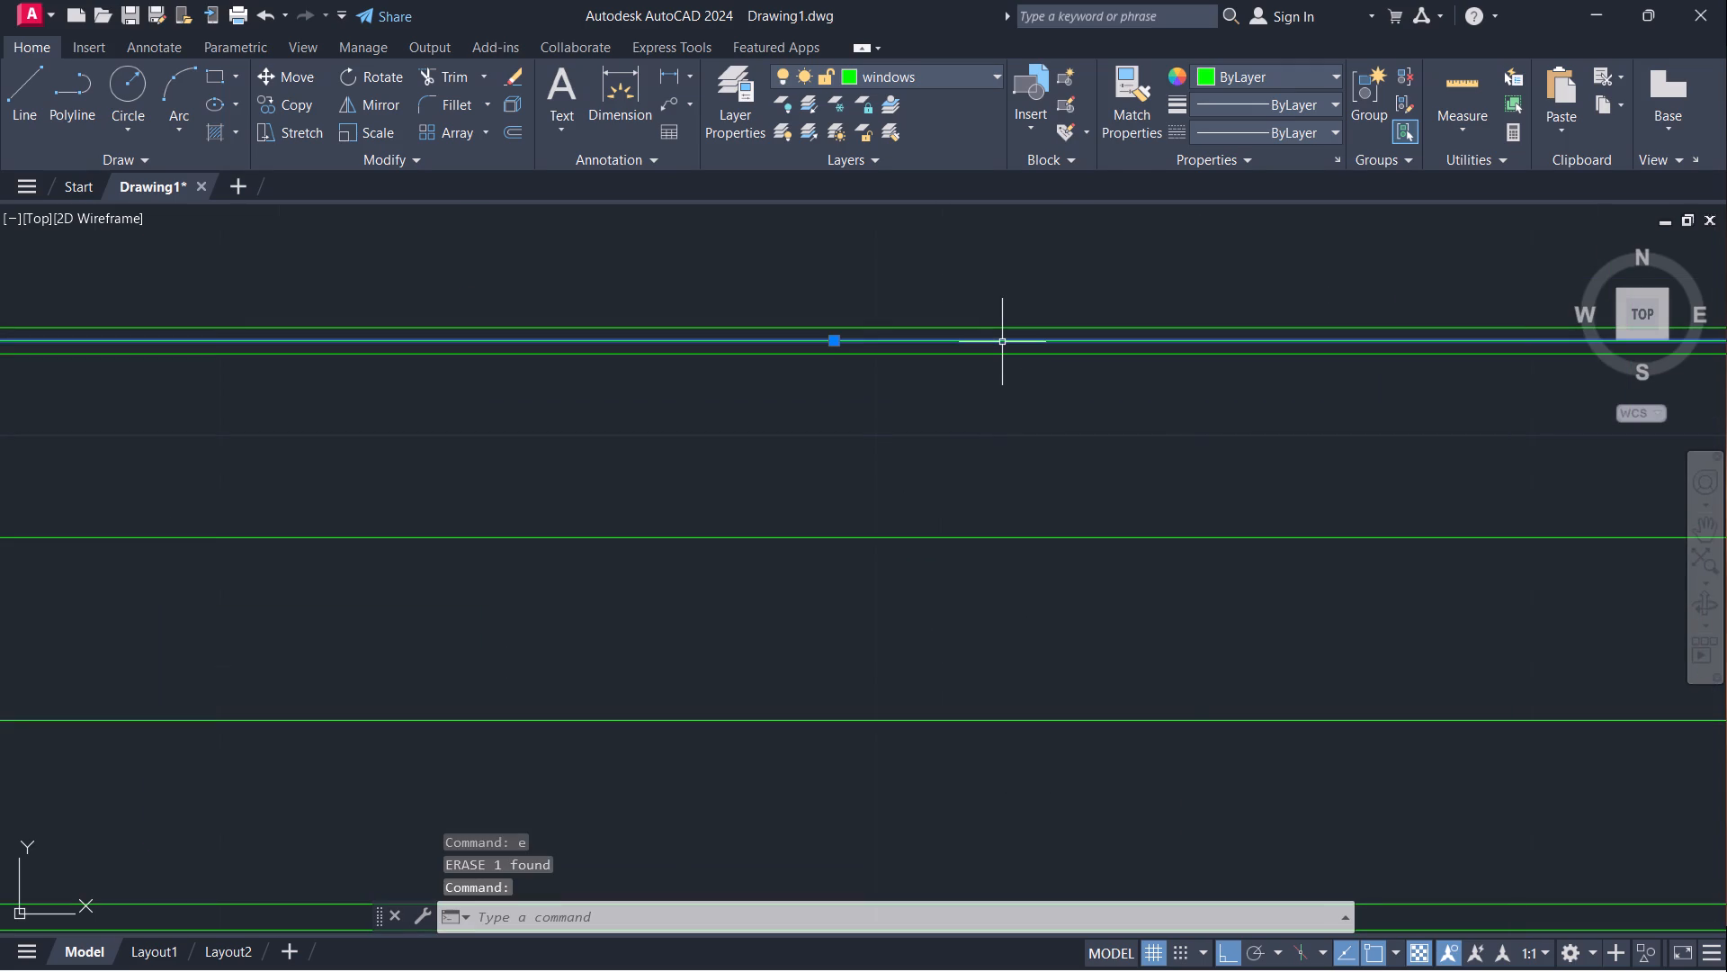
{"action": "key", "text": "e"}
{"action": "key", "text": "Return"}
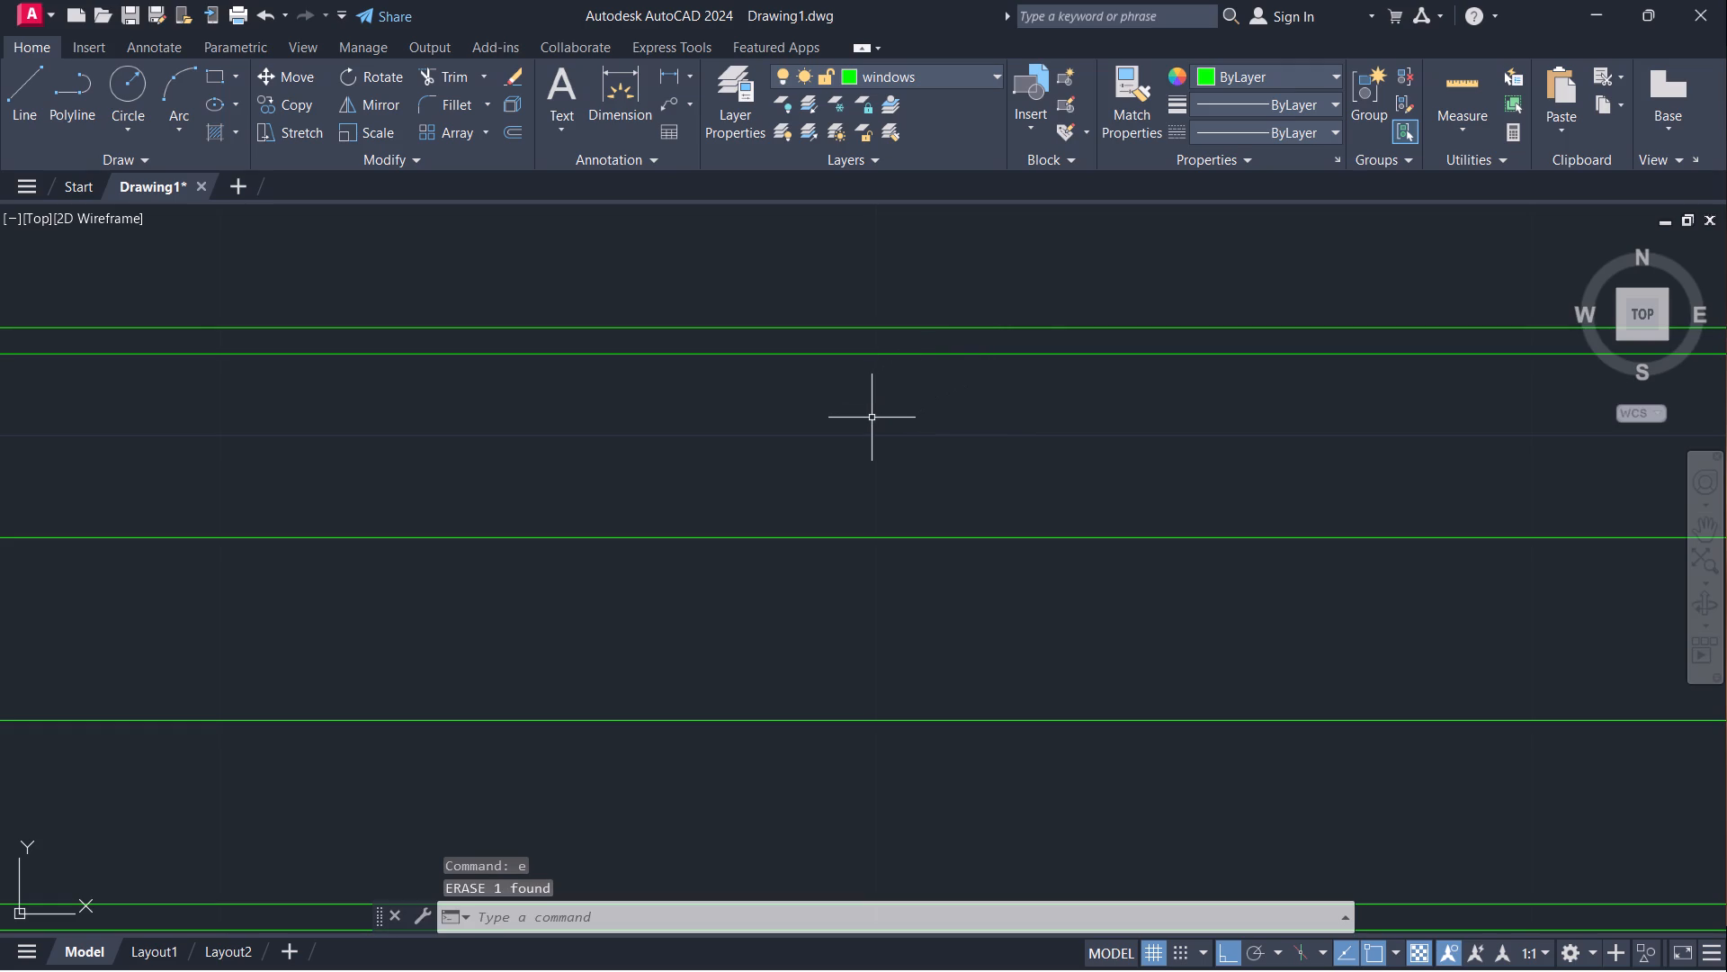
Erase the original centre line between the two offset lines in the top rectangle.
{"action": "scroll", "coordinate": [869, 427], "scroll_direction": "down", "scroll_amount": 2}
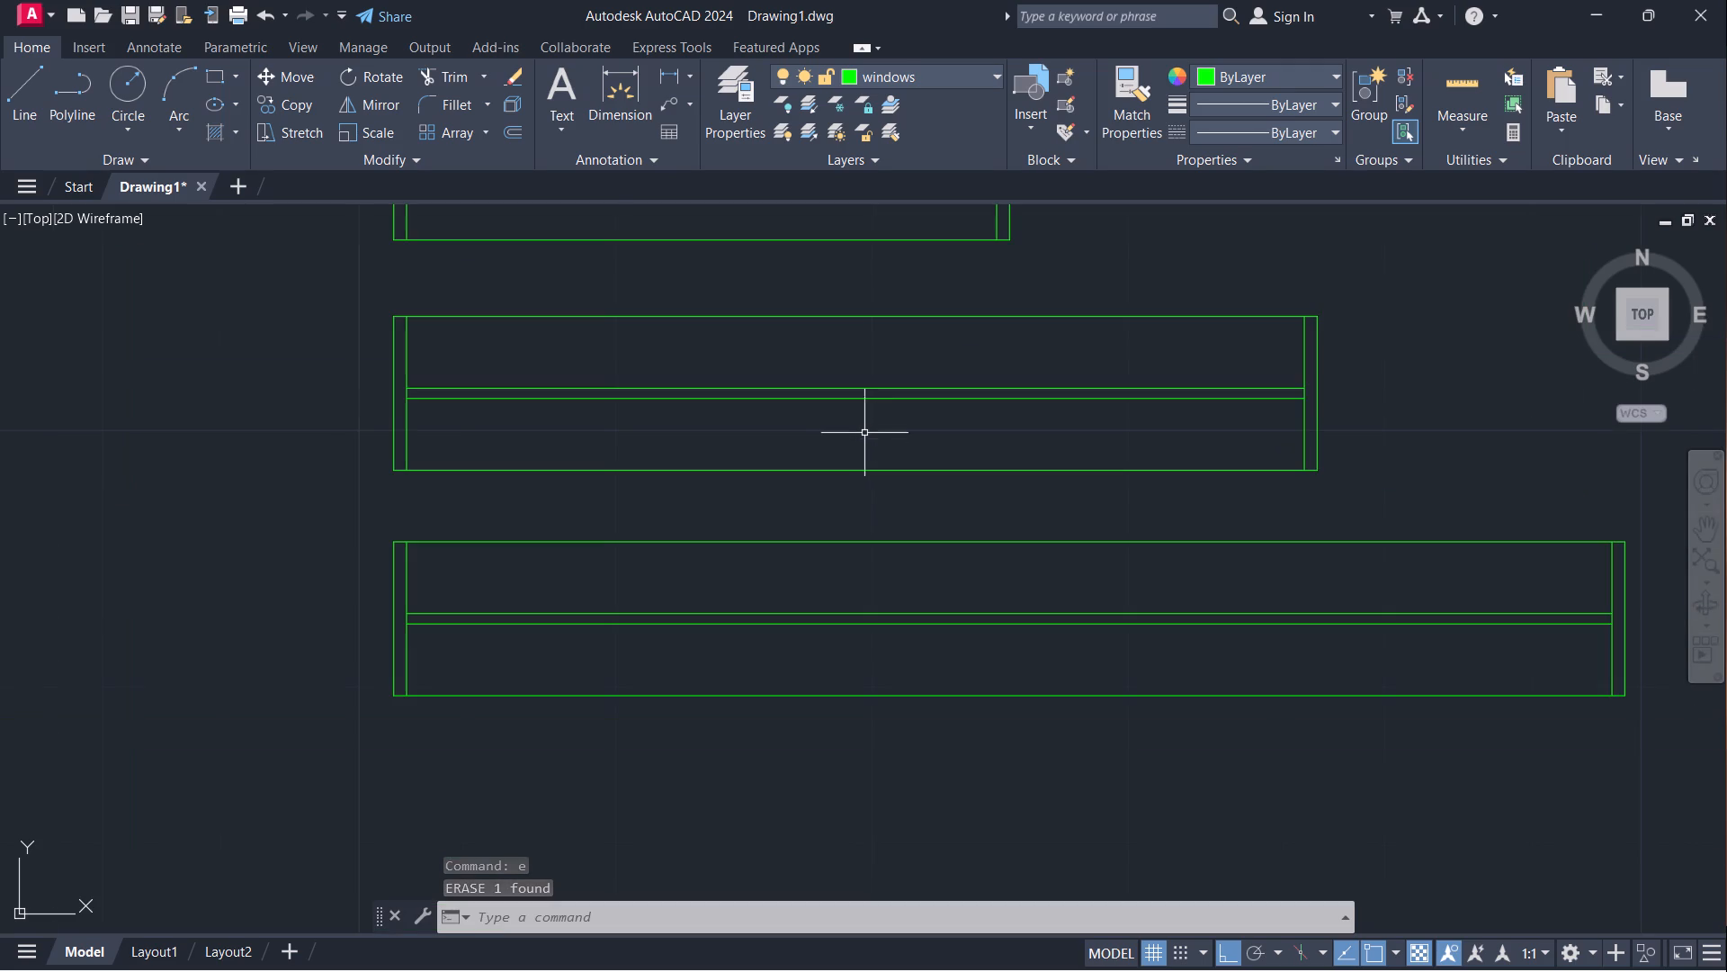
{"action": "middle_click_drag", "start_coordinate": [855, 420], "coordinate": [890, 684]}
{"action": "scroll", "coordinate": [645, 448], "scroll_direction": "up", "scroll_amount": 2}
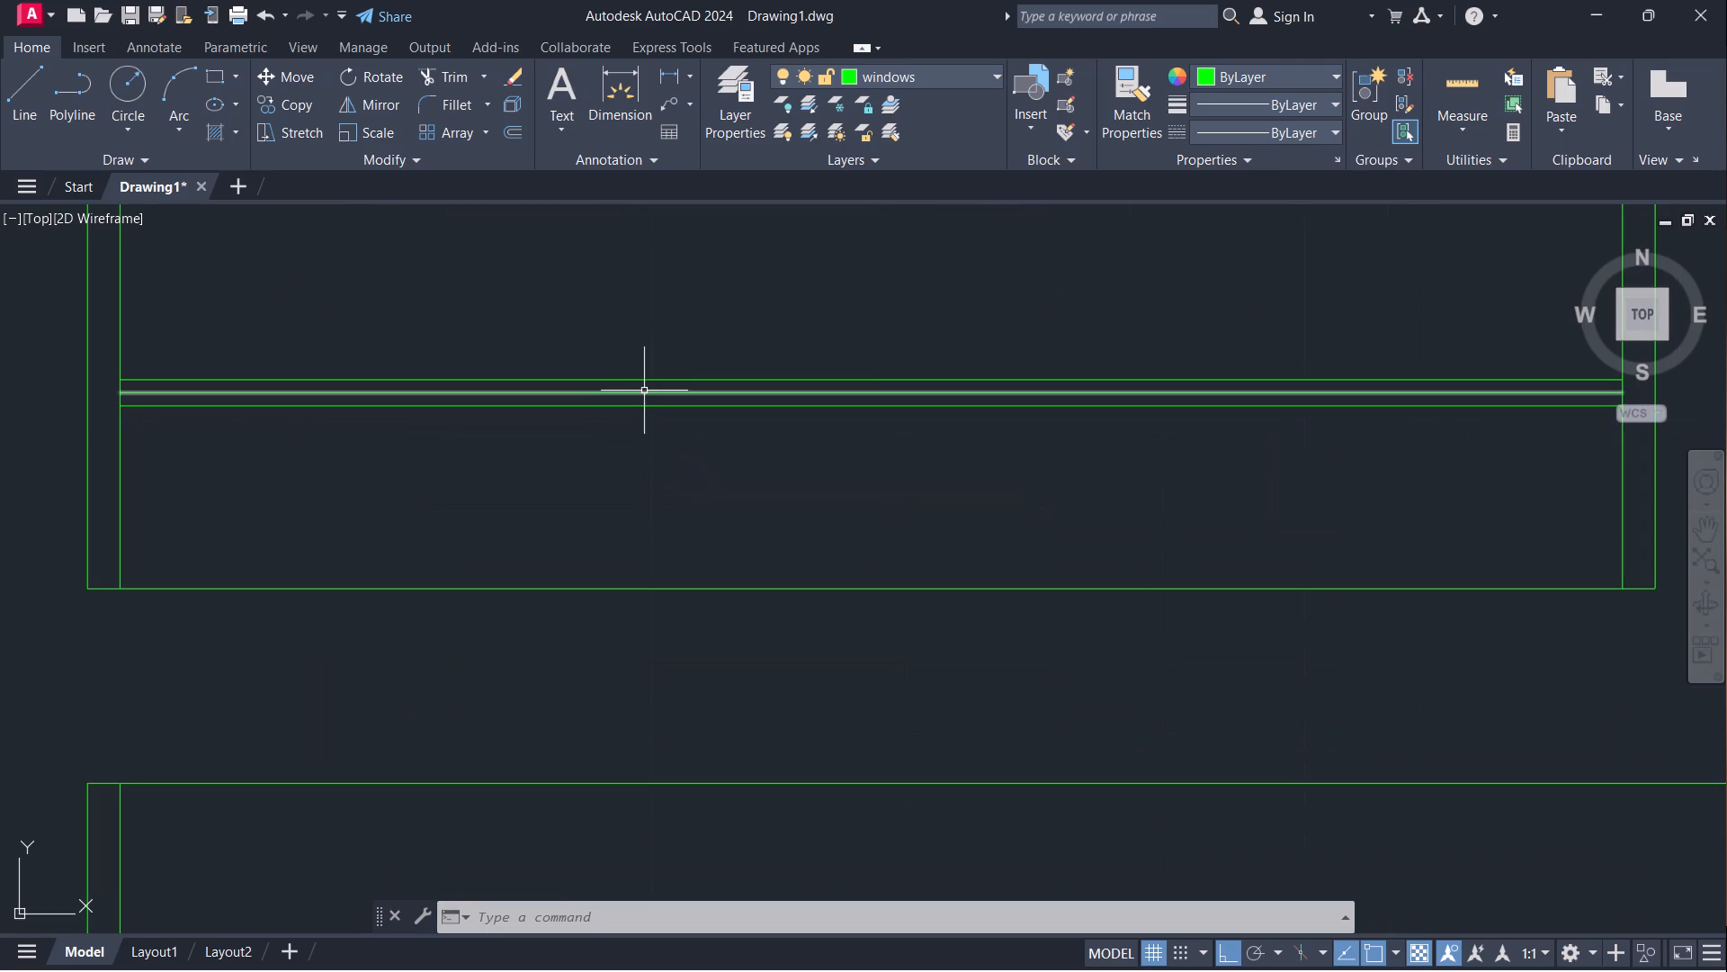
{"action": "left_click", "coordinate": [644, 392]}
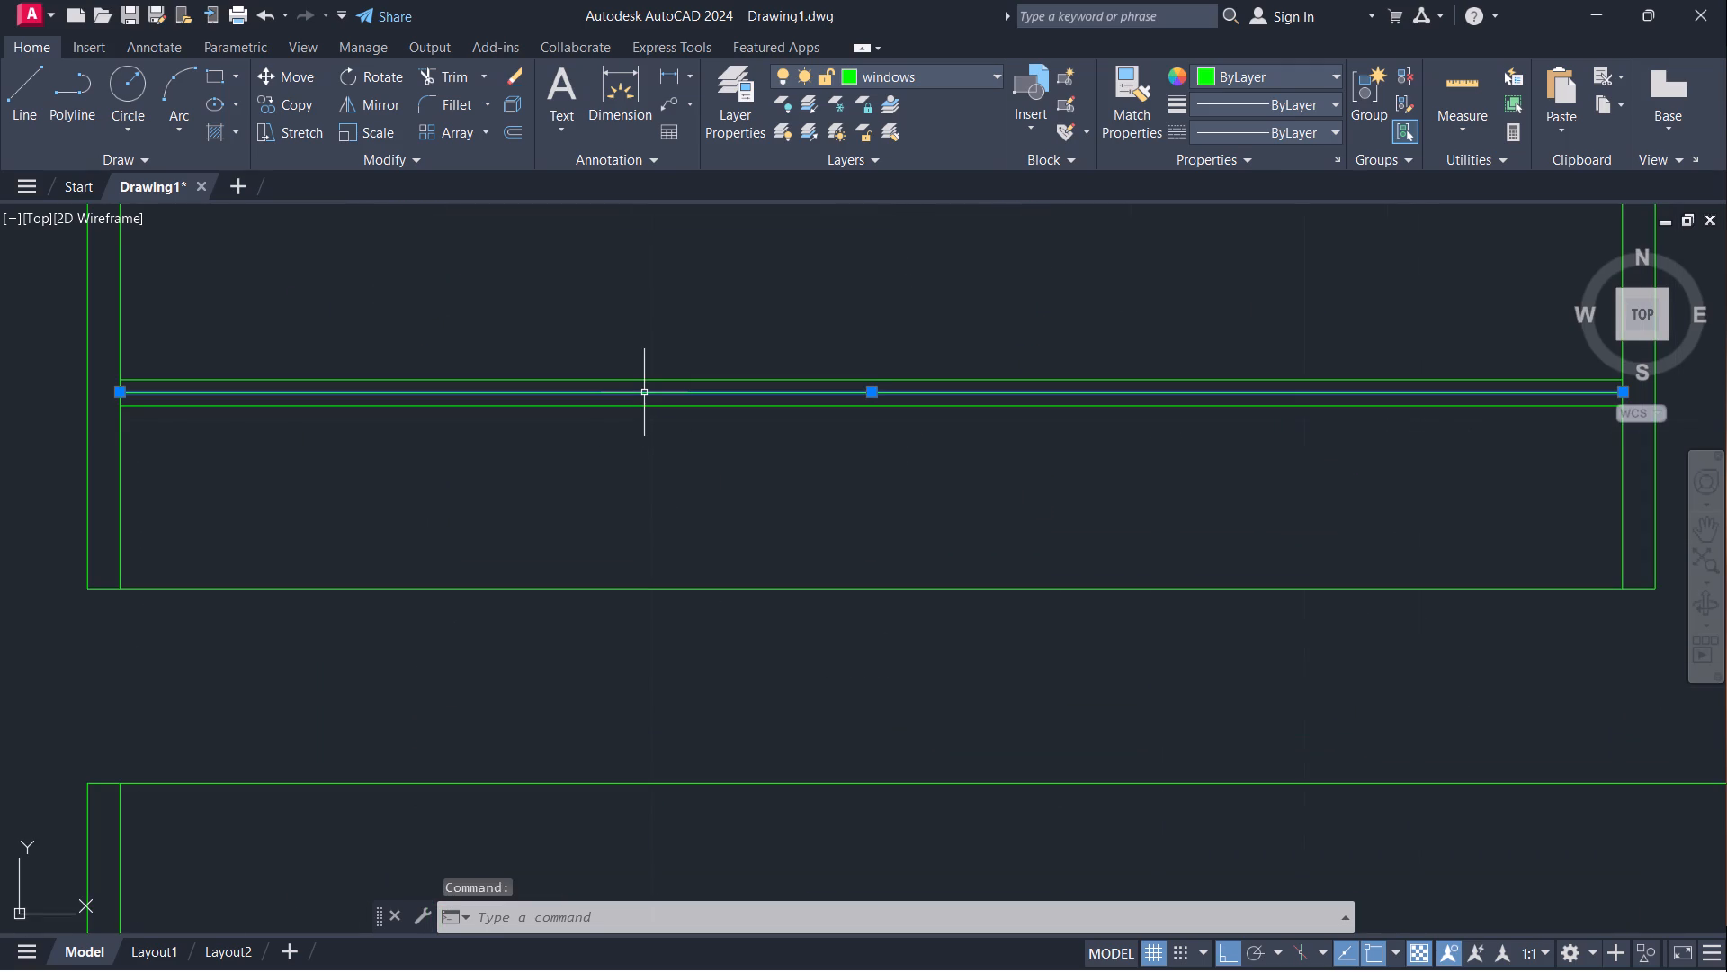
{"action": "key", "text": "e"}
{"action": "key", "text": "Return"}
{"action": "scroll", "coordinate": [622, 418], "scroll_direction": "down", "scroll_amount": 2}
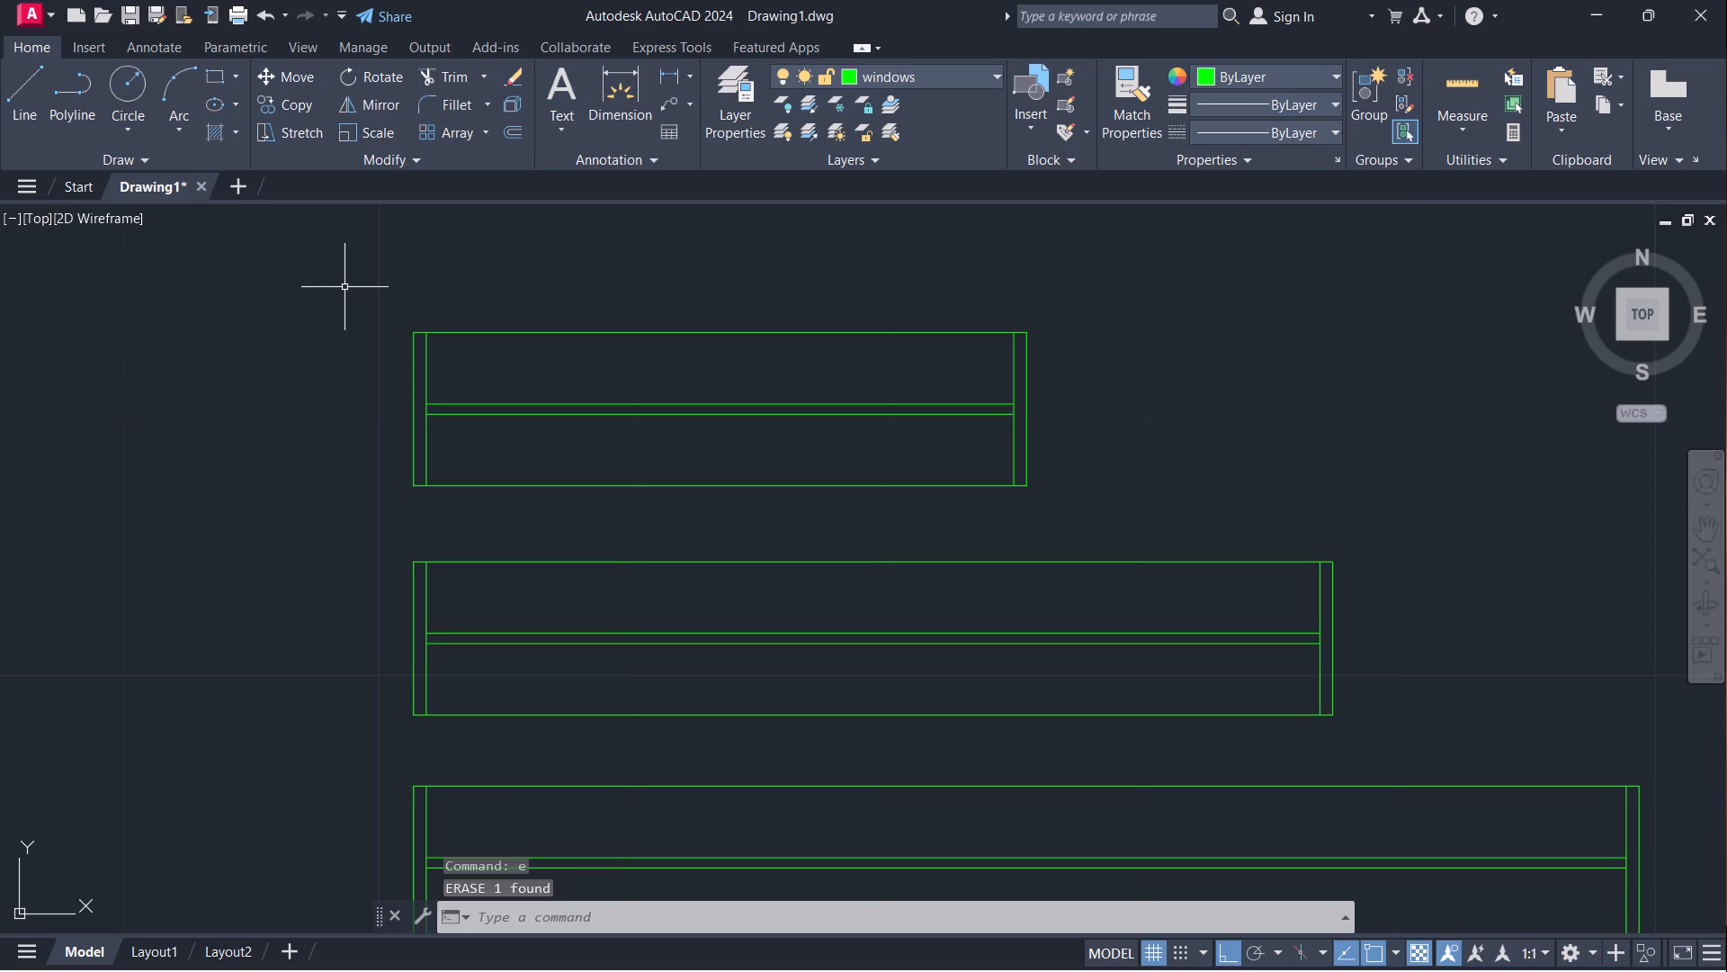
{"action": "key", "text": "Escape"}
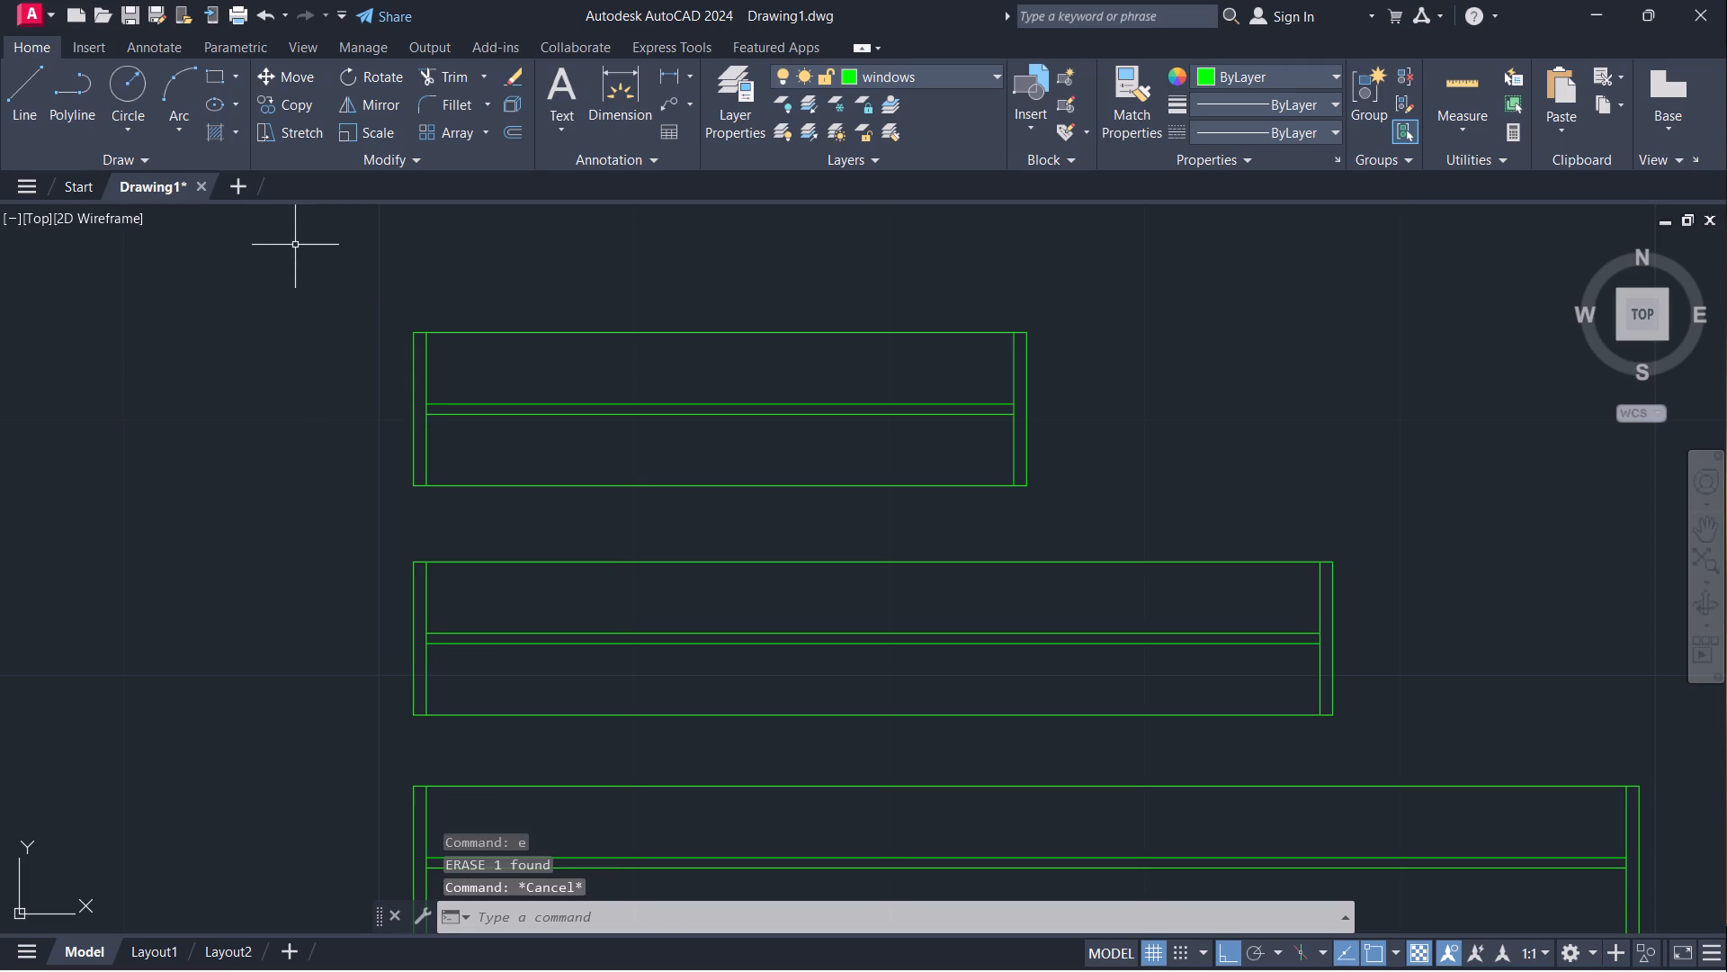
Group all the lines of the top 2' window symbol into one unnamed group.
{"action": "left_click", "coordinate": [296, 244]}
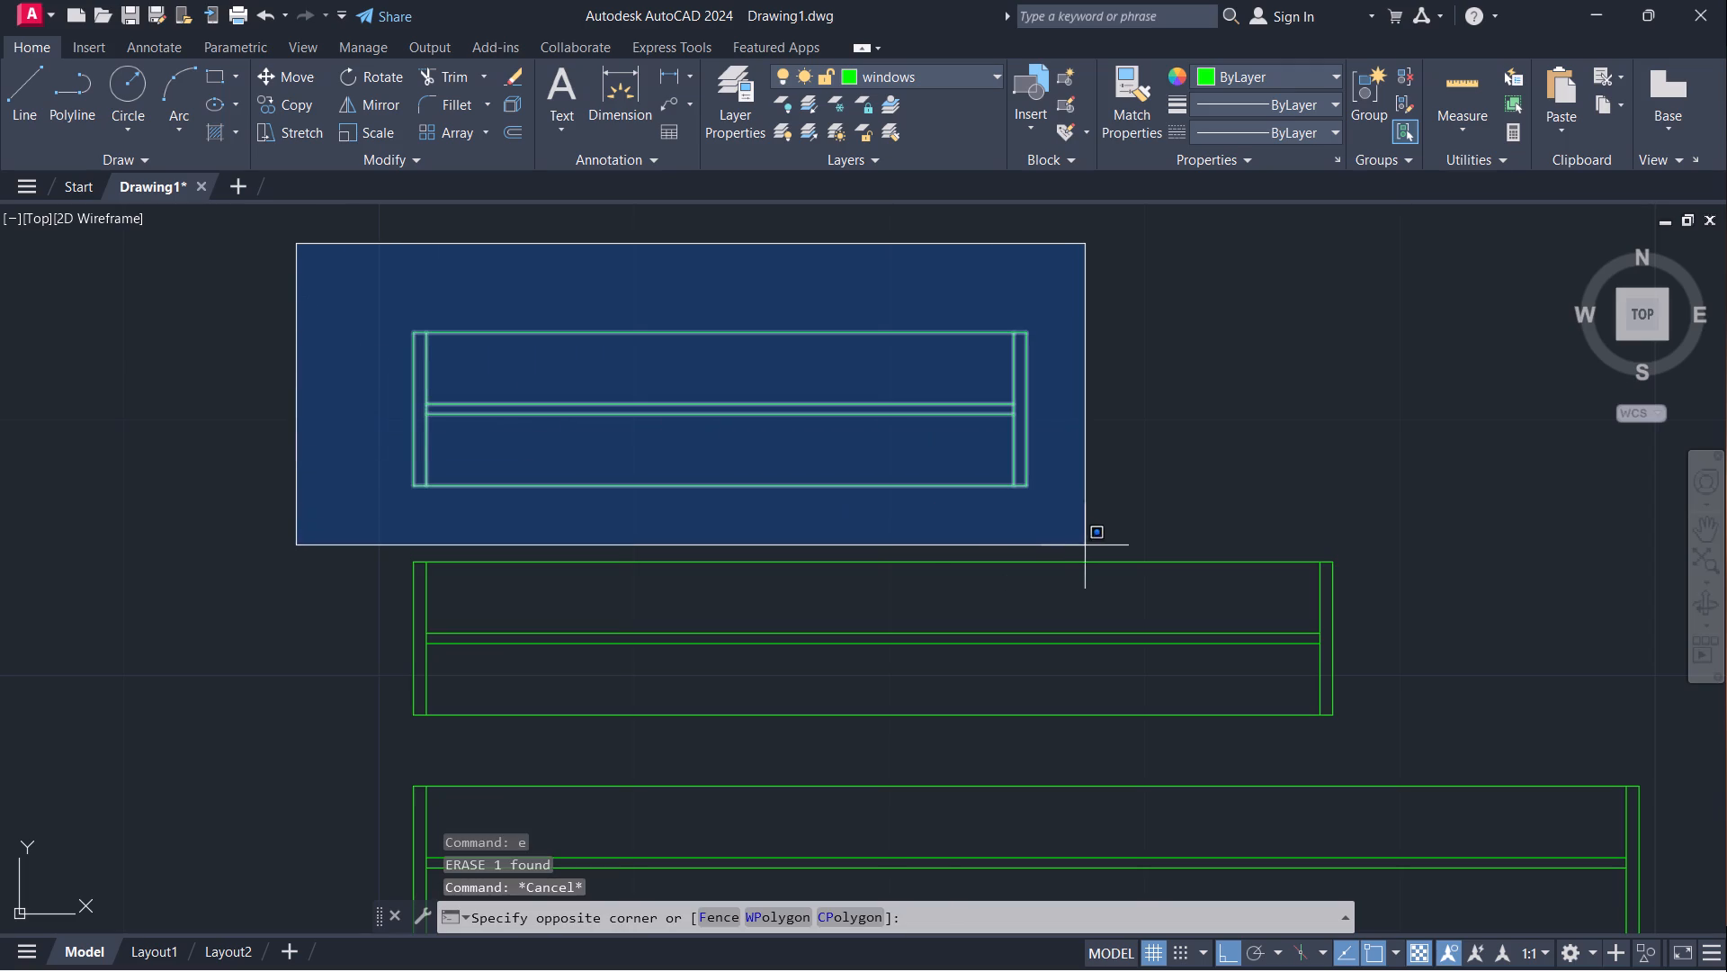
{"action": "left_click", "coordinate": [1109, 519]}
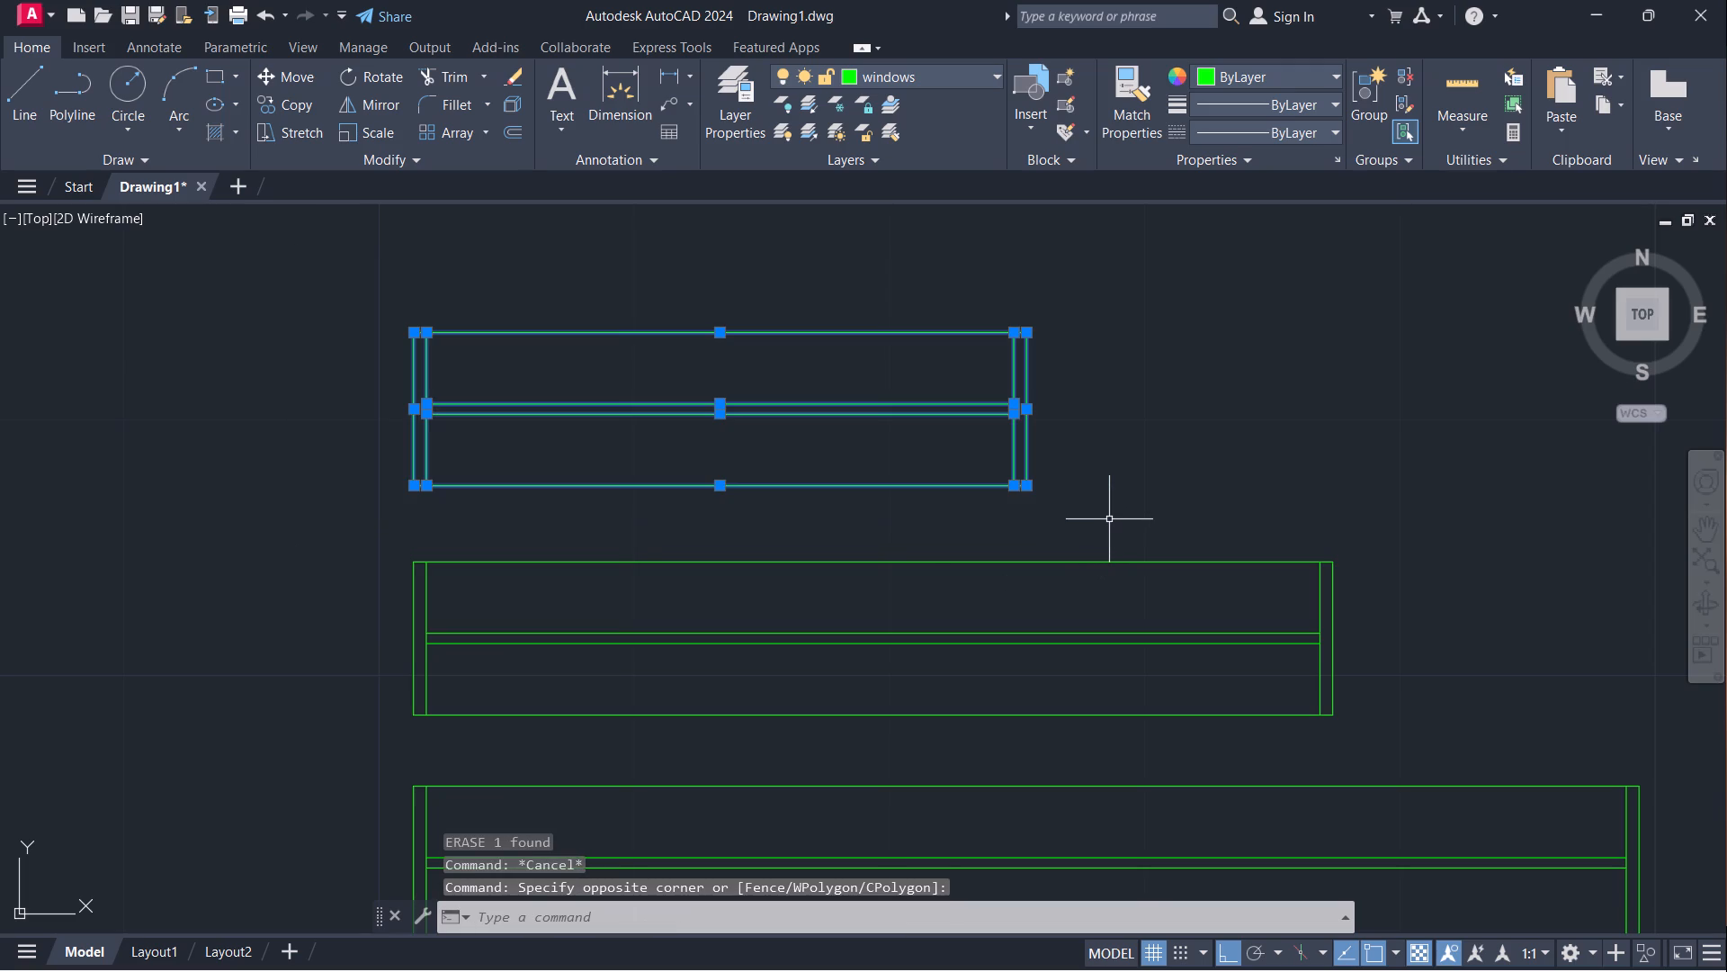
{"action": "key", "text": "g"}
{"action": "key", "text": "Return"}
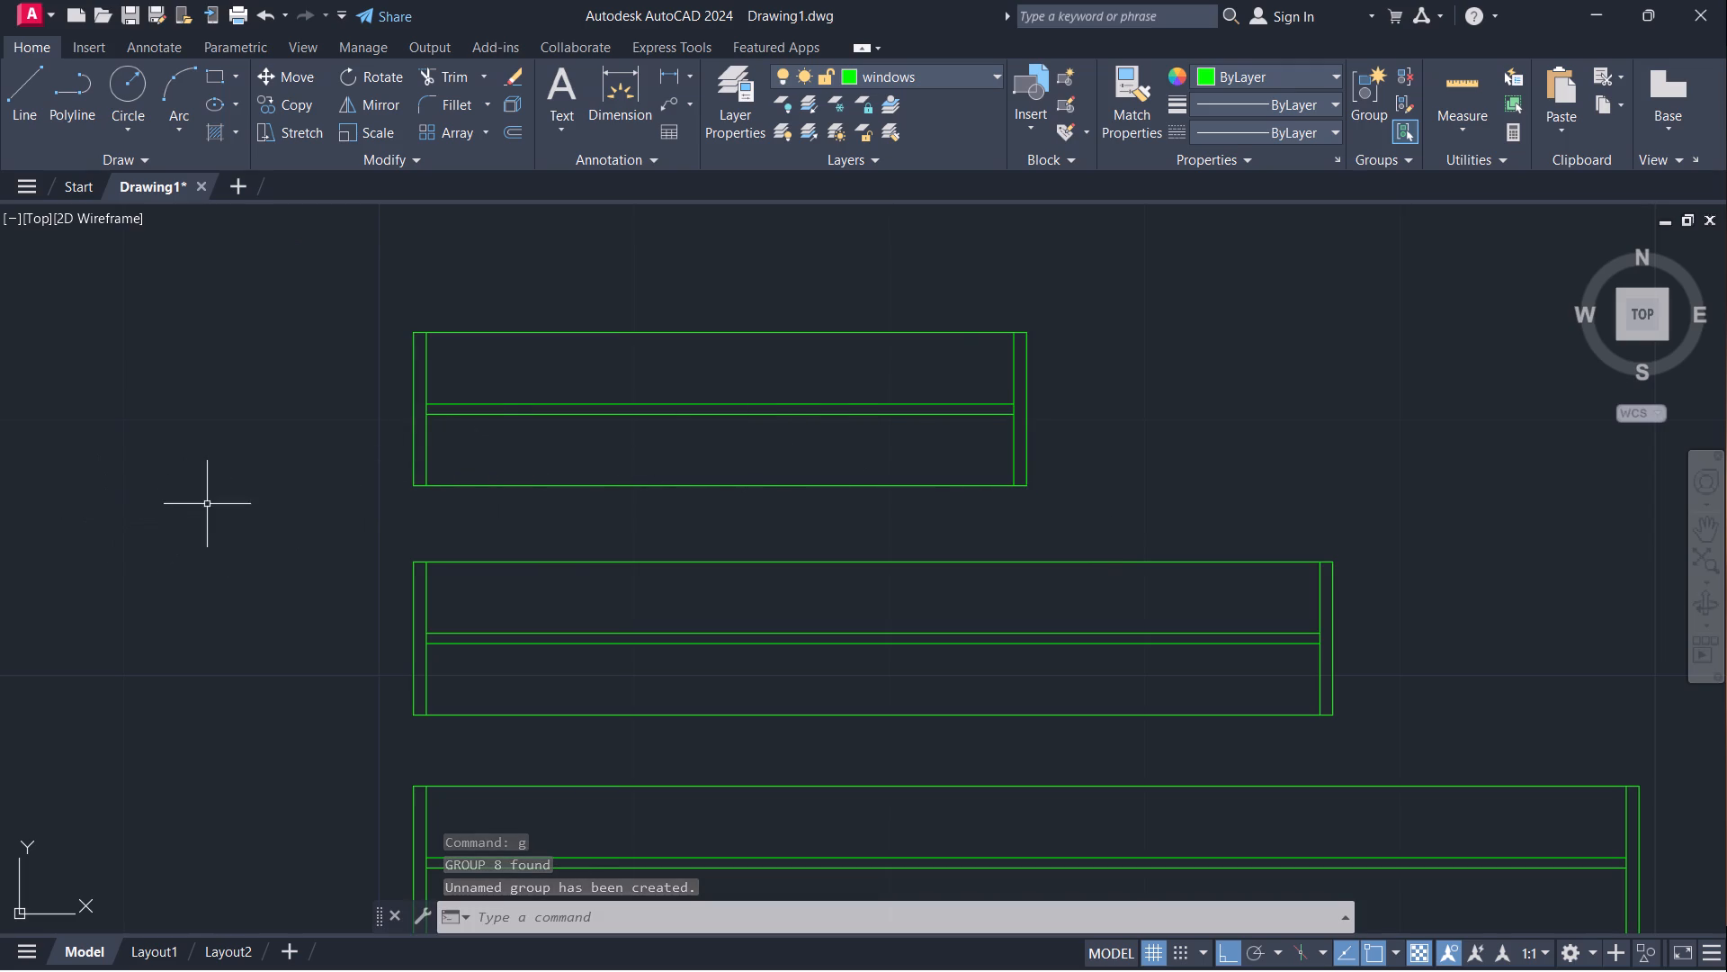
Group all the lines of the middle 3' window symbol into one unnamed group.
{"action": "left_click", "coordinate": [326, 525]}
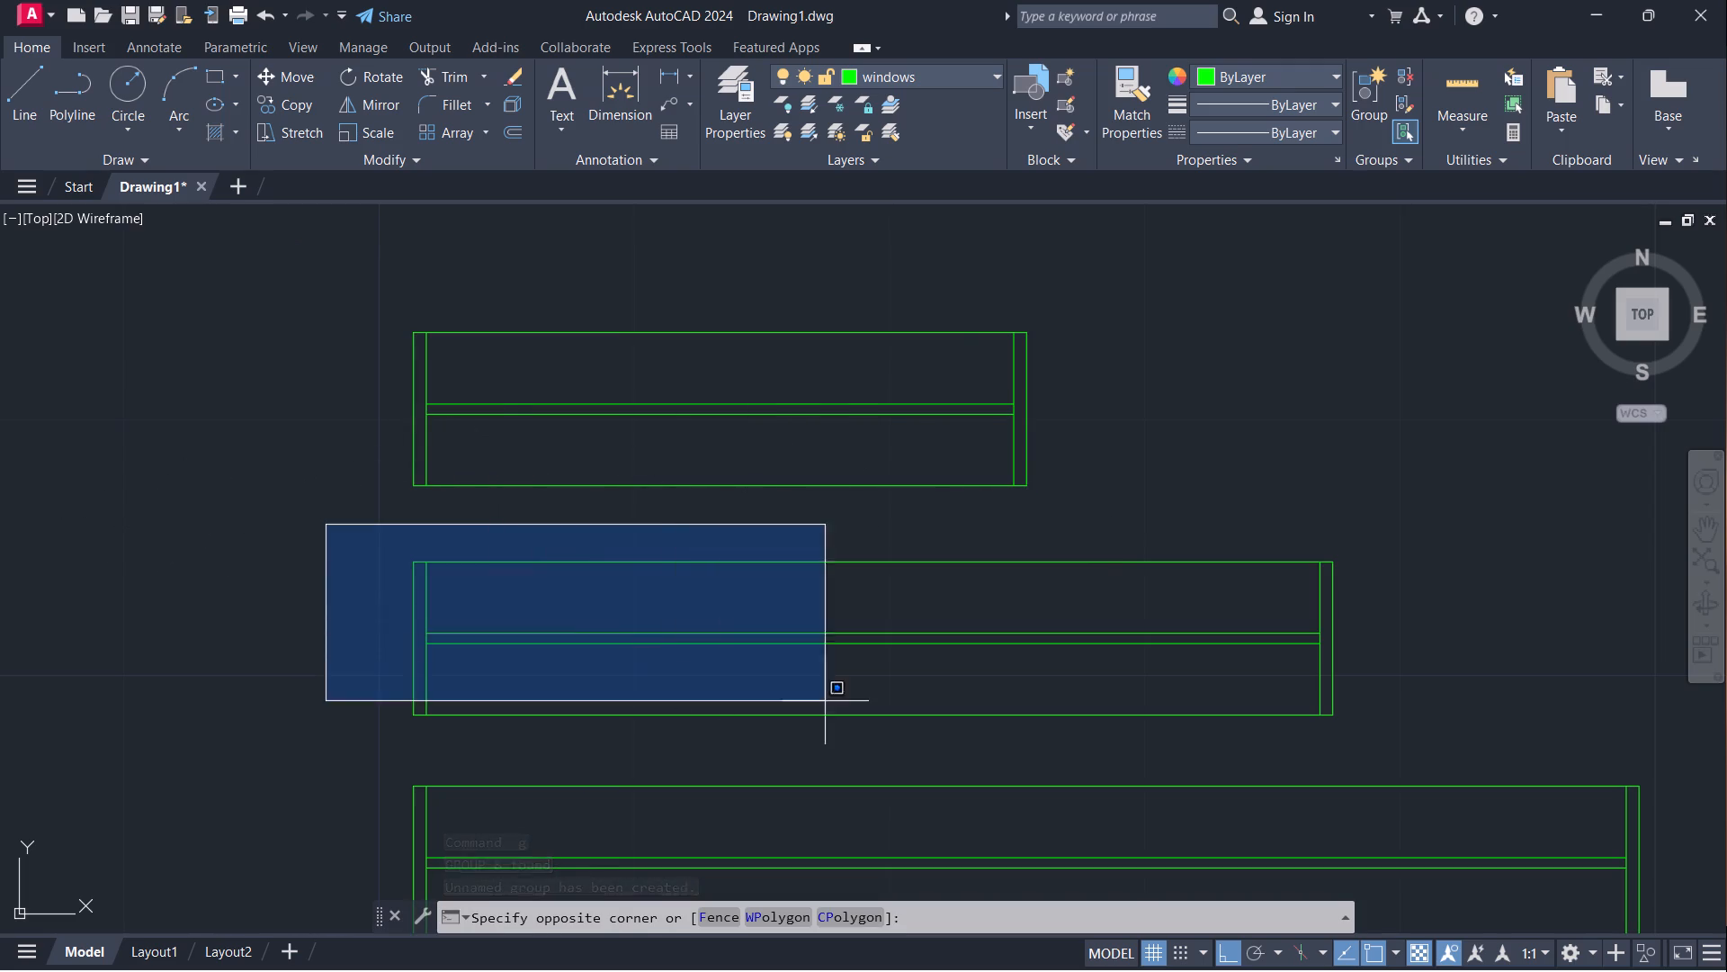
{"action": "left_click", "coordinate": [1391, 734]}
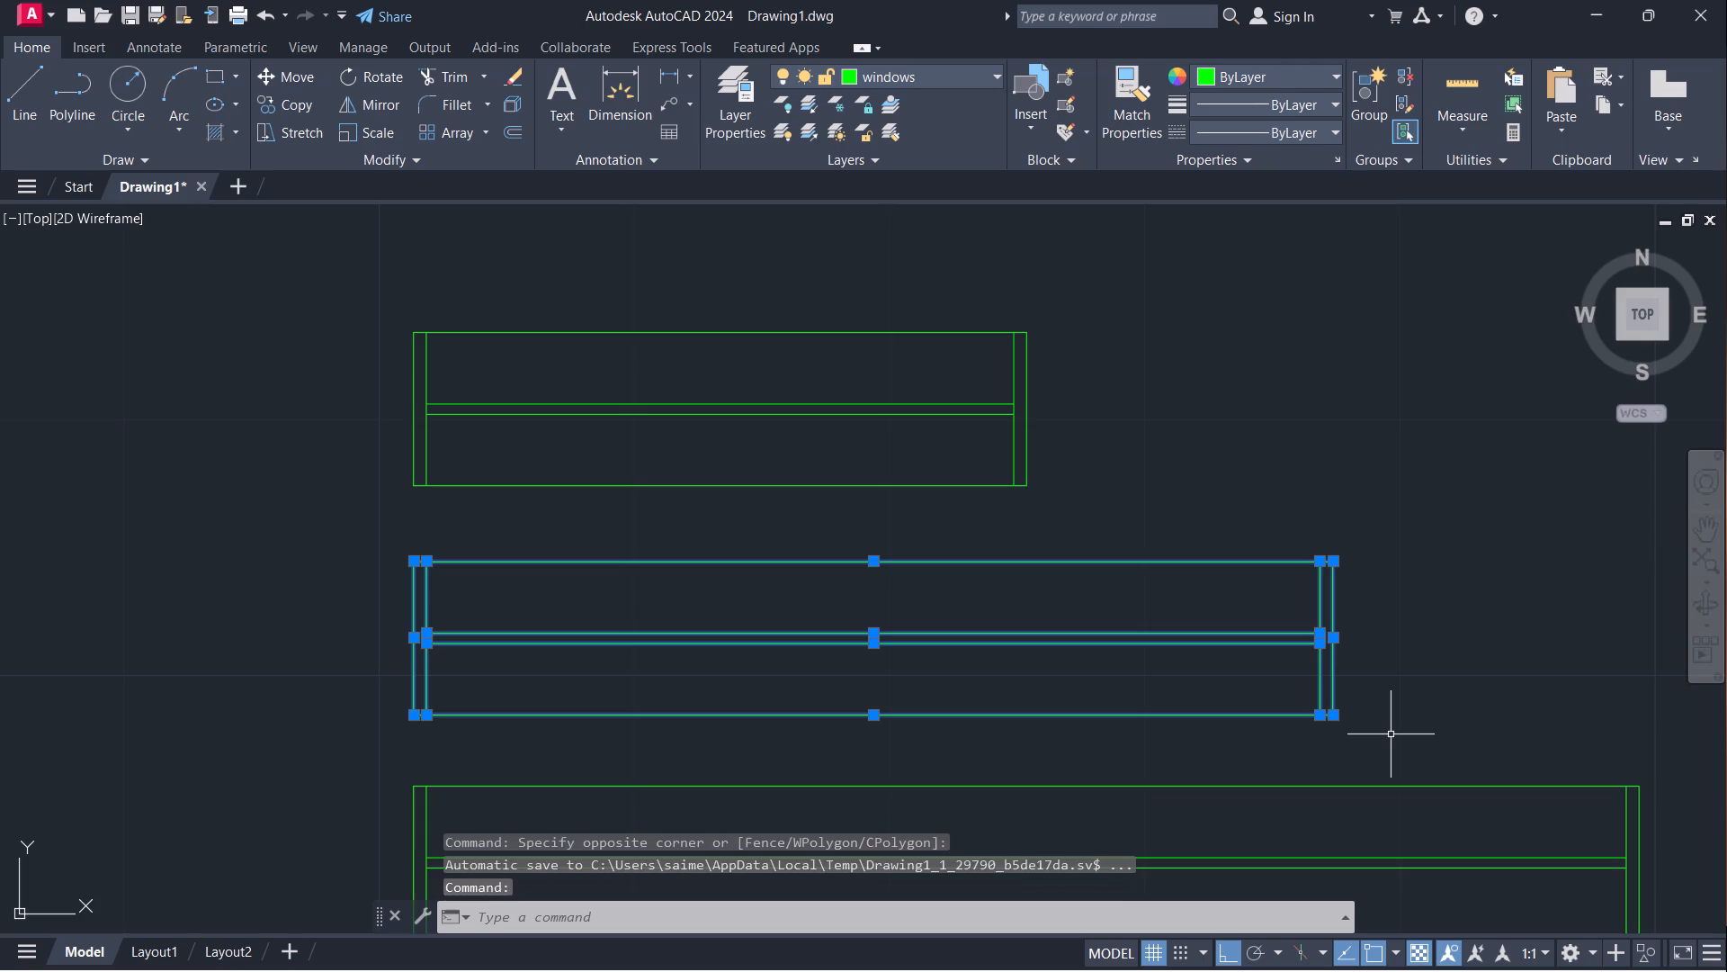
{"action": "key", "text": "g"}
{"action": "key", "text": "Return"}
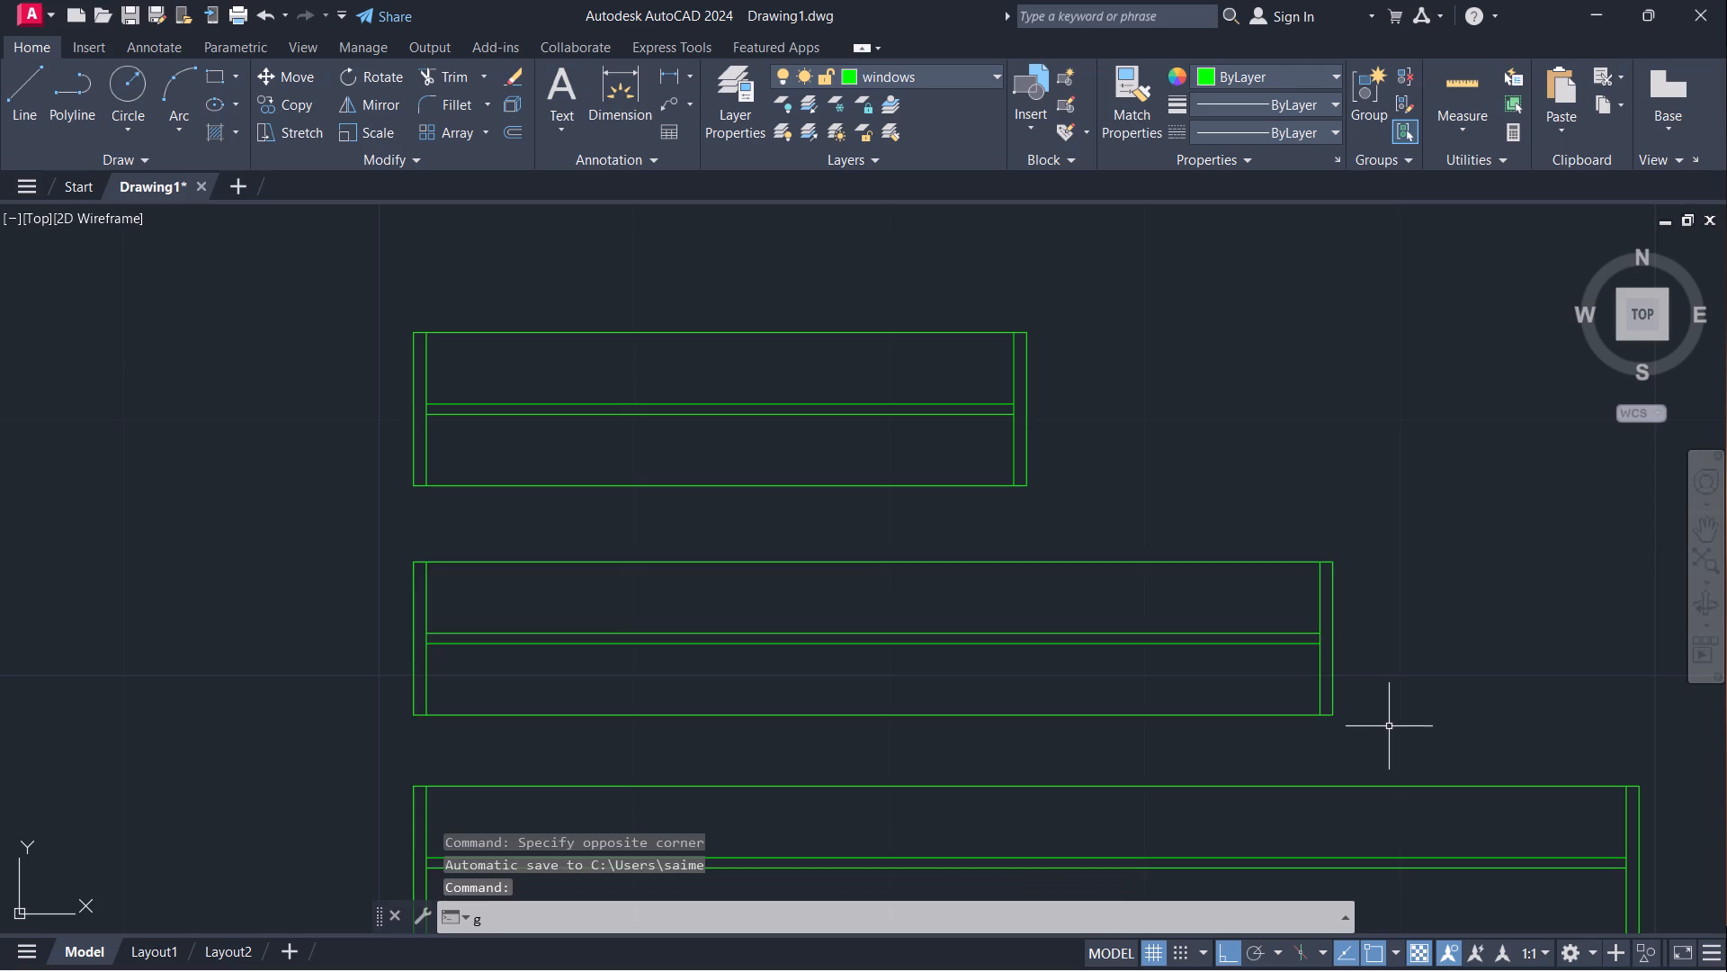
Group all the lines of the bottom 4' window symbol into one unnamed group.
{"action": "scroll", "coordinate": [1346, 628], "scroll_direction": "down", "scroll_amount": 1}
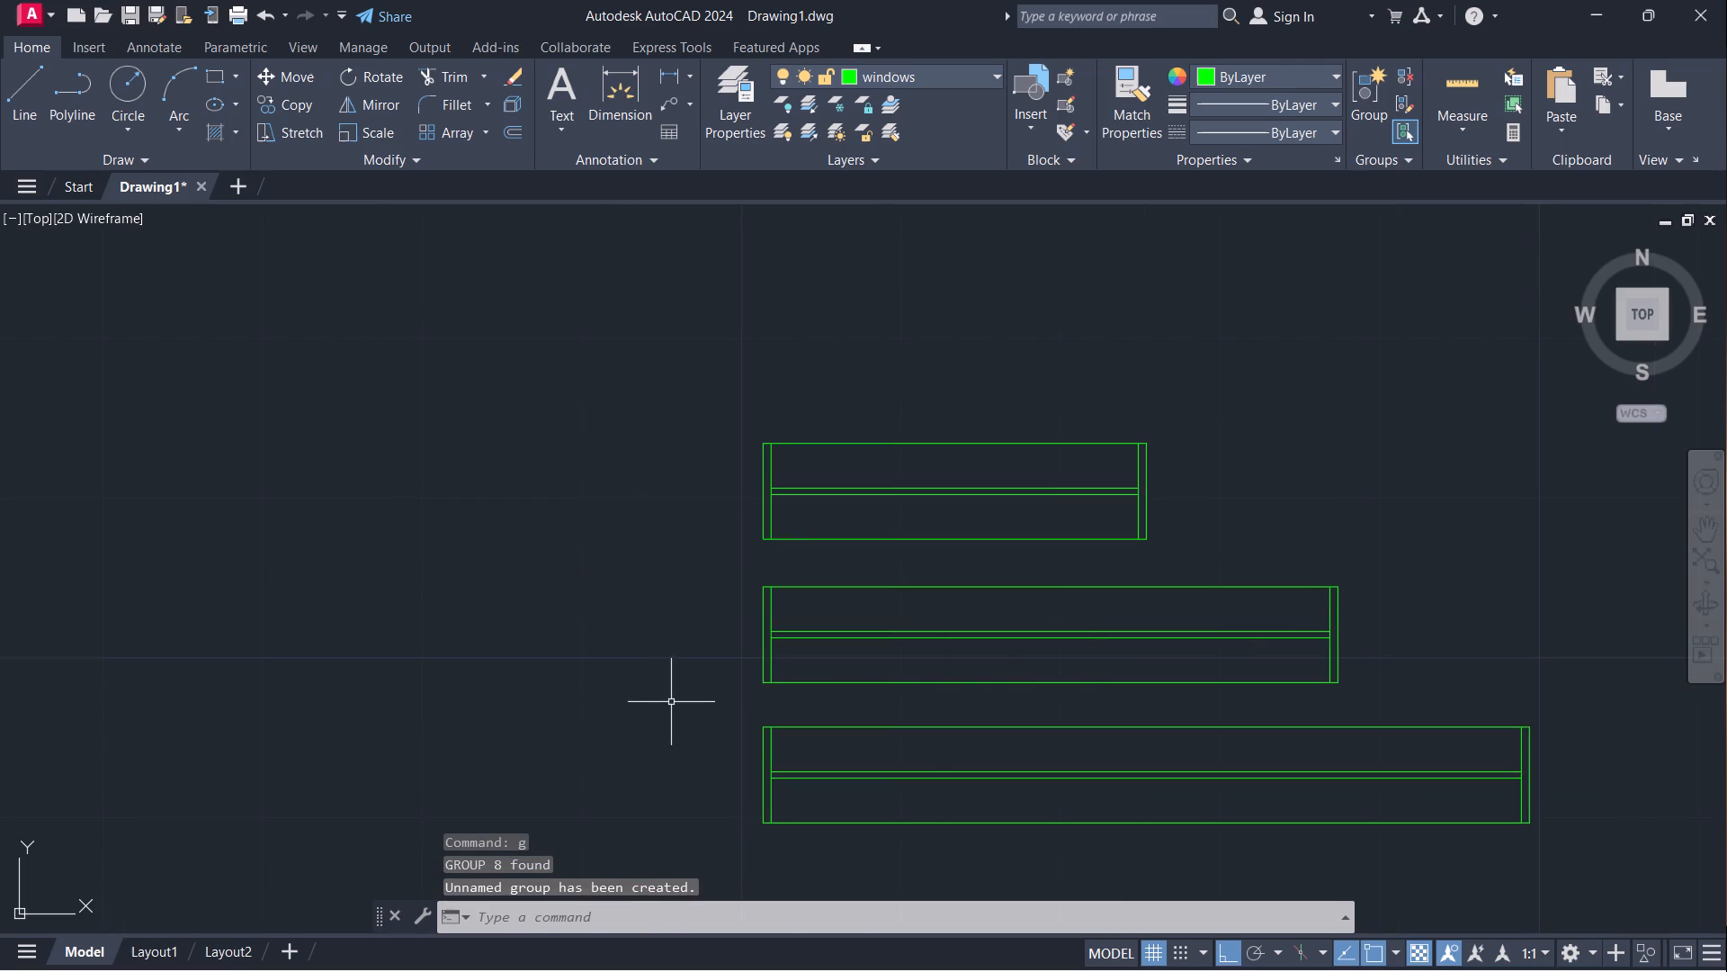
{"action": "left_click_drag", "start_coordinate": [672, 703], "coordinate": [729, 734]}
{"action": "left_click", "coordinate": [1611, 854]}
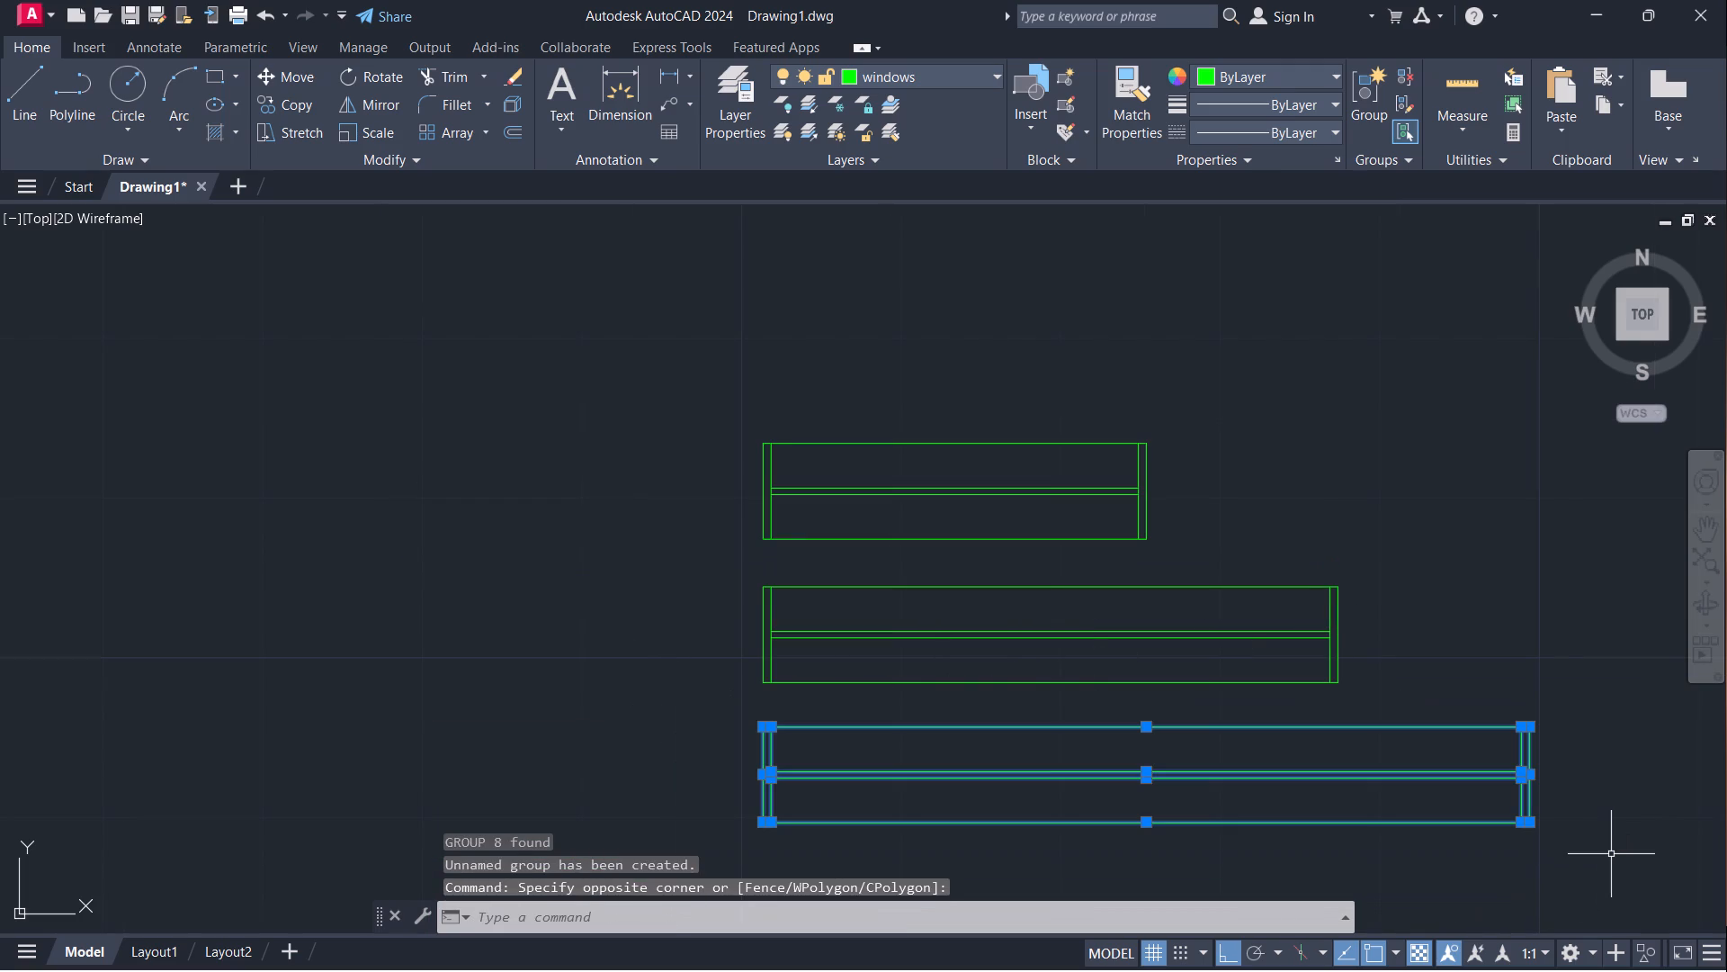
{"action": "key", "text": "g"}
{"action": "key", "text": "Return"}
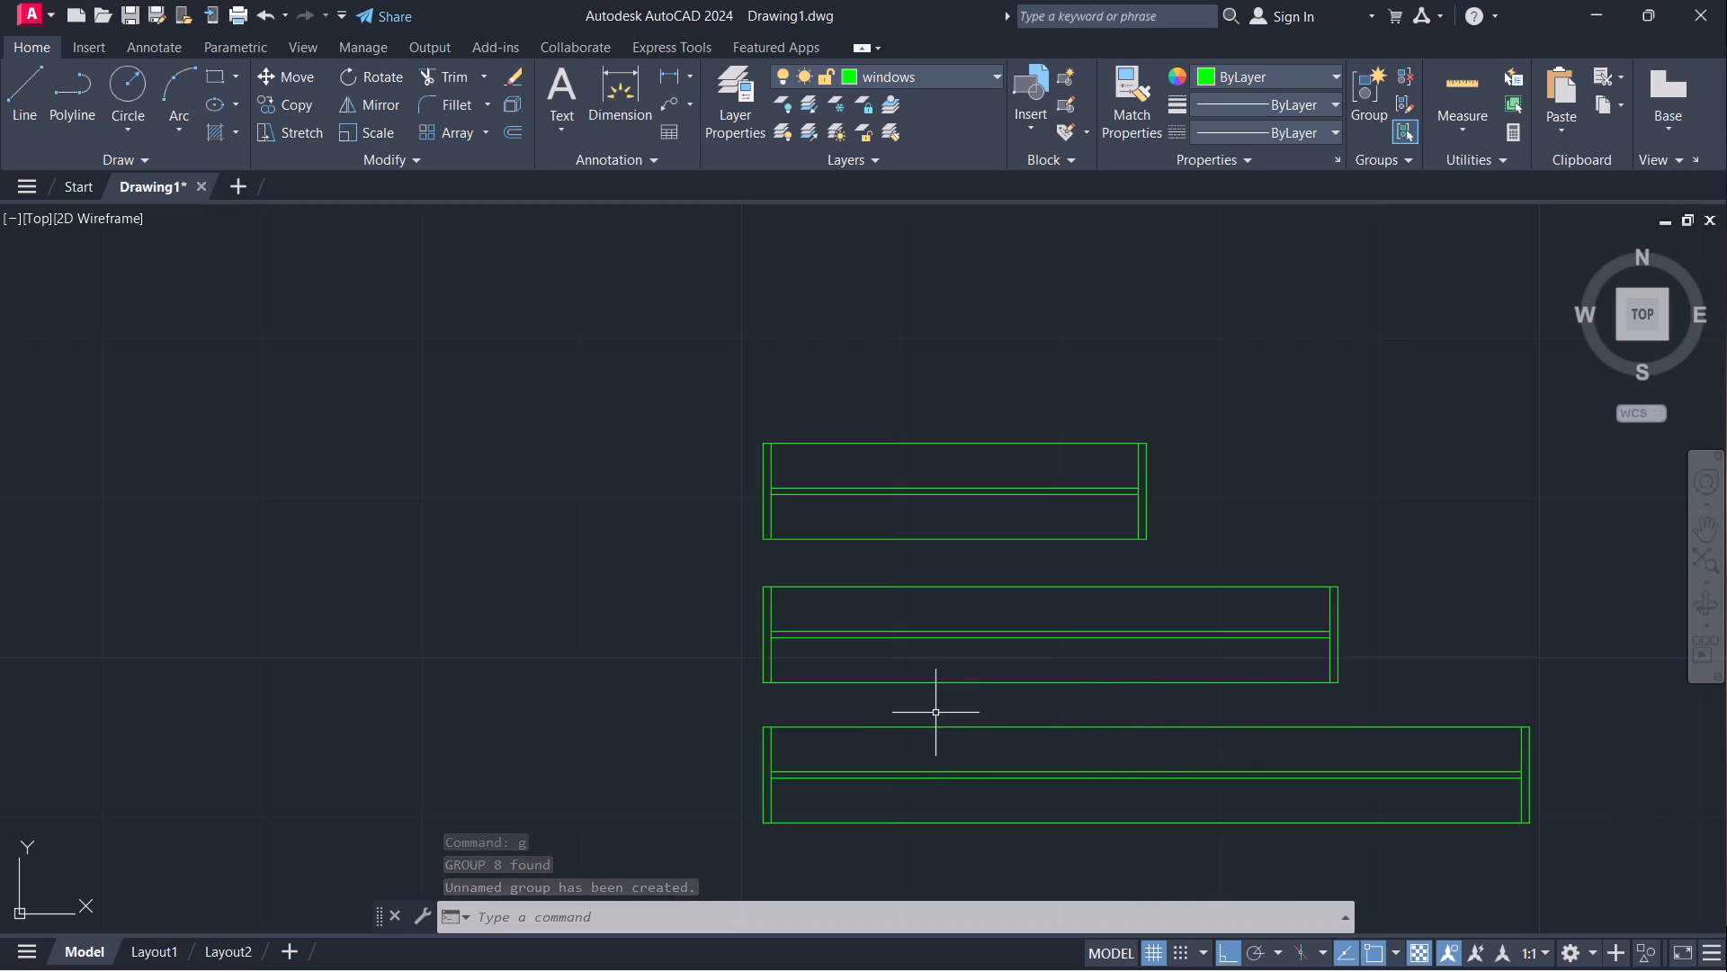
Copy the 2' window group horizontally into the empty space to the right of the three symbols, using its lower-right corner as base point.
{"action": "scroll", "coordinate": [575, 677], "scroll_direction": "down", "scroll_amount": 1}
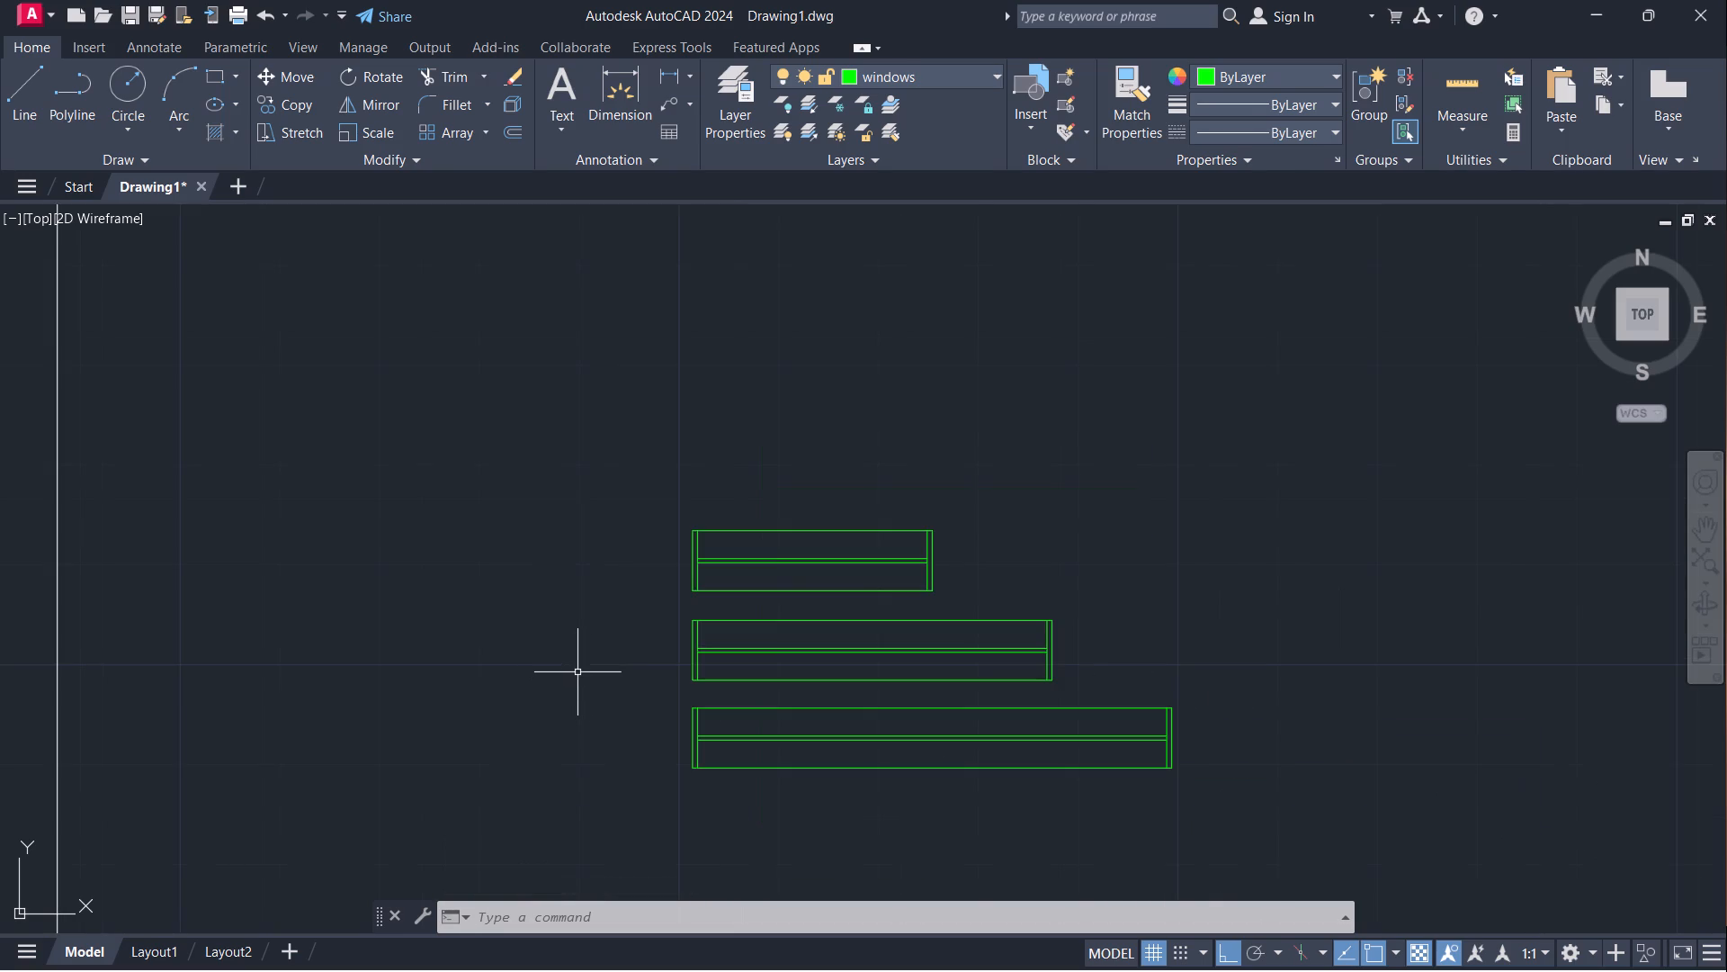
{"action": "middle_click_drag", "start_coordinate": [480, 618], "coordinate": [844, 483]}
{"action": "scroll", "coordinate": [837, 489], "scroll_direction": "down", "scroll_amount": 2}
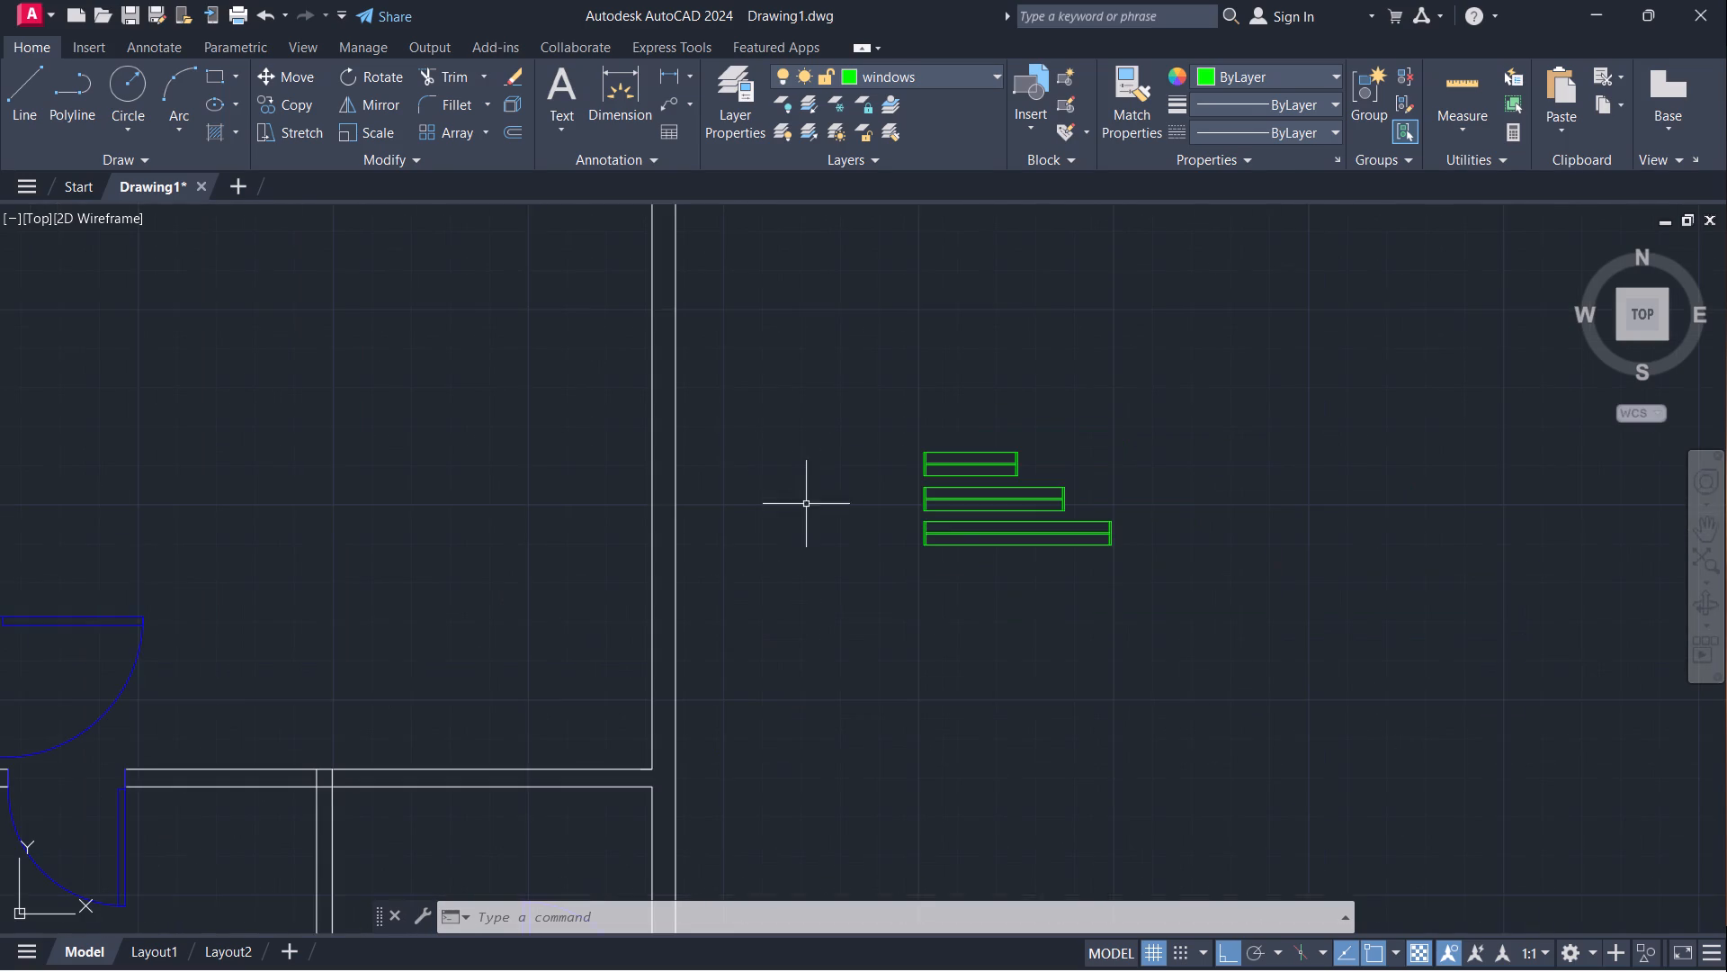
{"action": "scroll", "coordinate": [815, 512], "scroll_direction": "down", "scroll_amount": 1}
{"action": "middle_click_drag", "start_coordinate": [831, 531], "coordinate": [1067, 382]}
{"action": "scroll", "coordinate": [1017, 415], "scroll_direction": "down", "scroll_amount": 2}
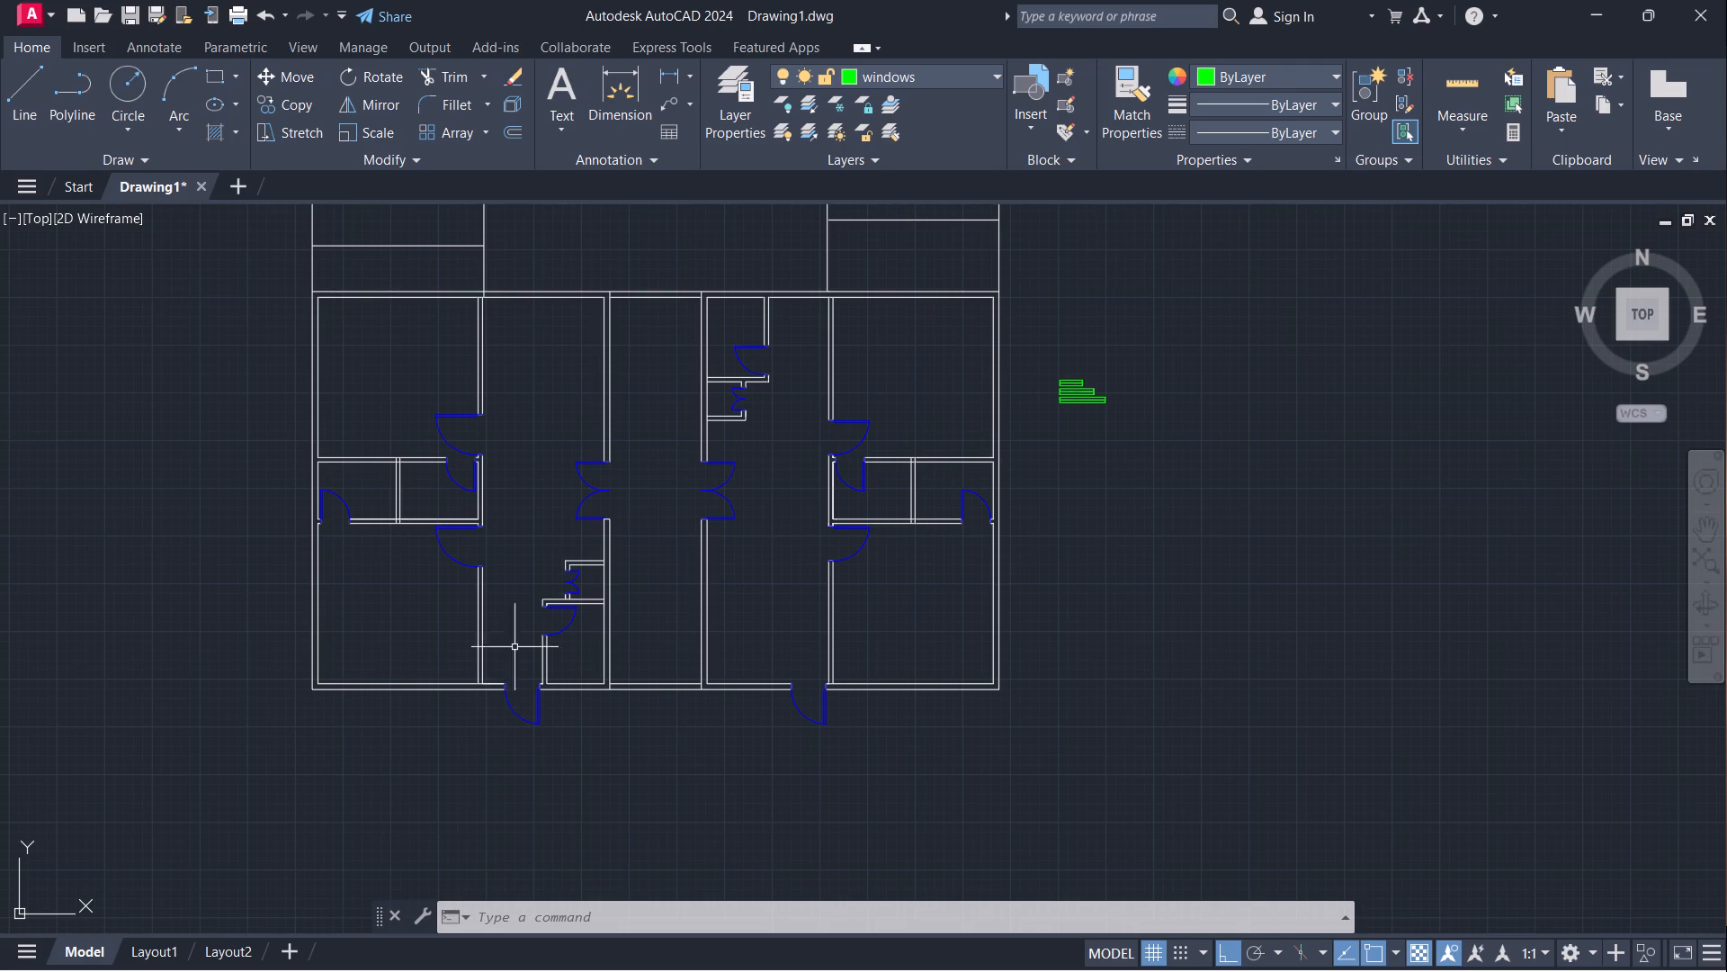
{"action": "scroll", "coordinate": [1061, 390], "scroll_direction": "up", "scroll_amount": 2}
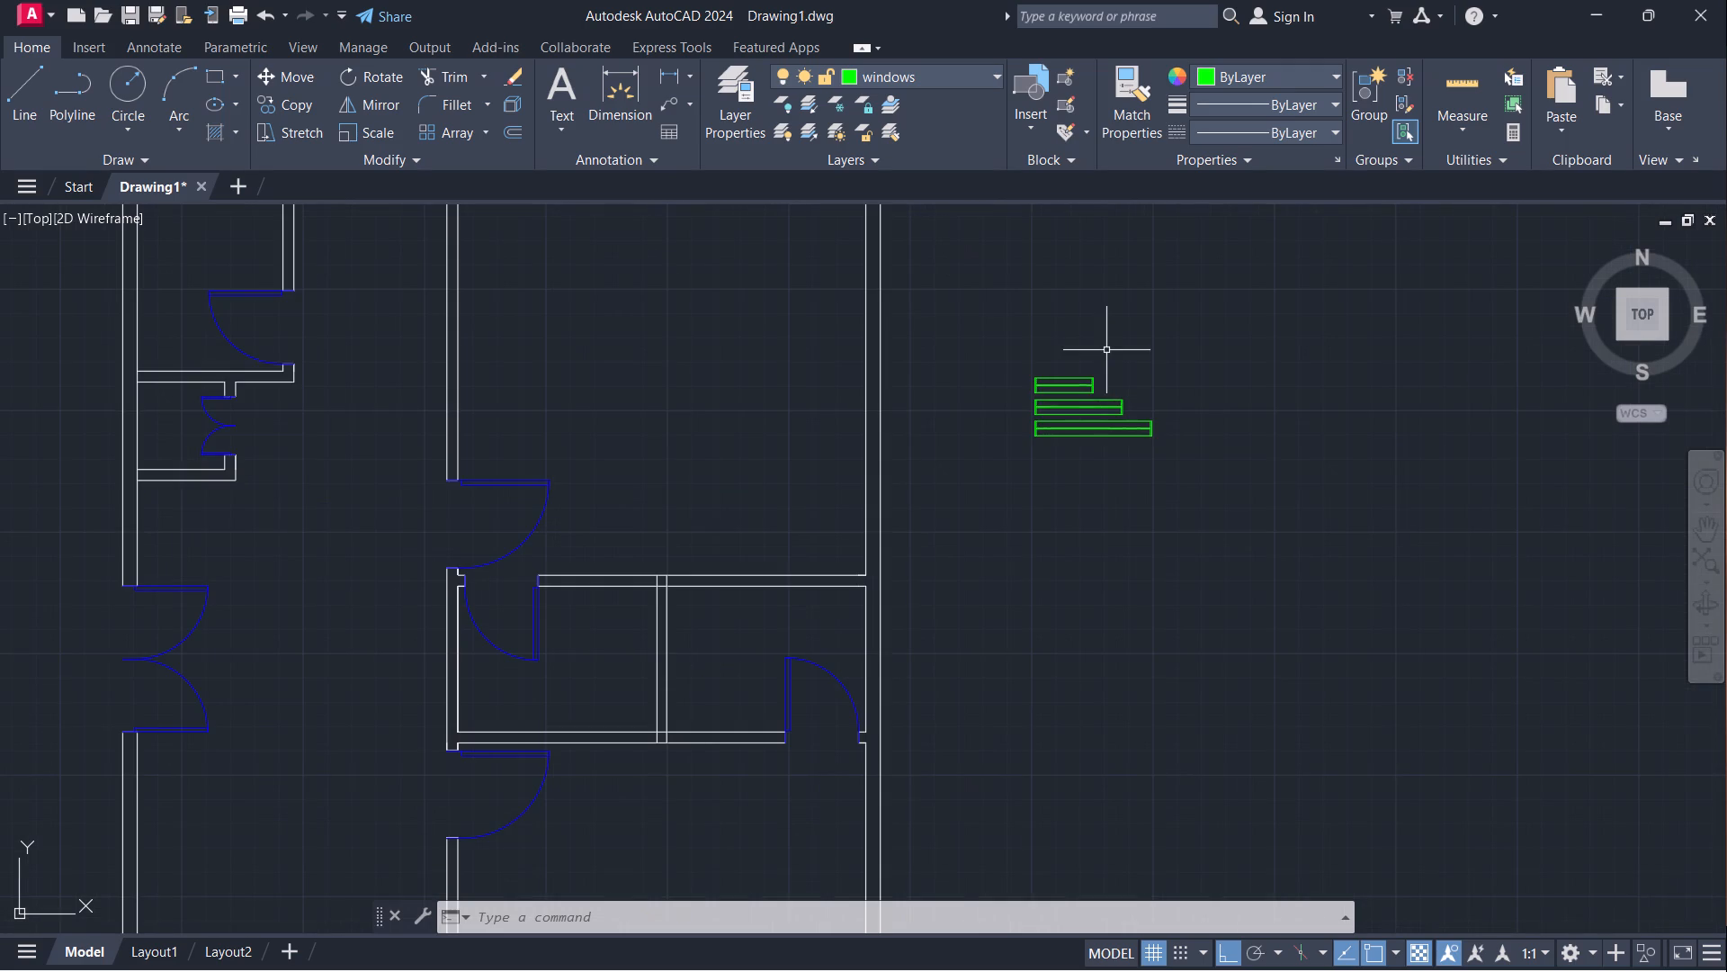
{"action": "left_click", "coordinate": [1040, 385]}
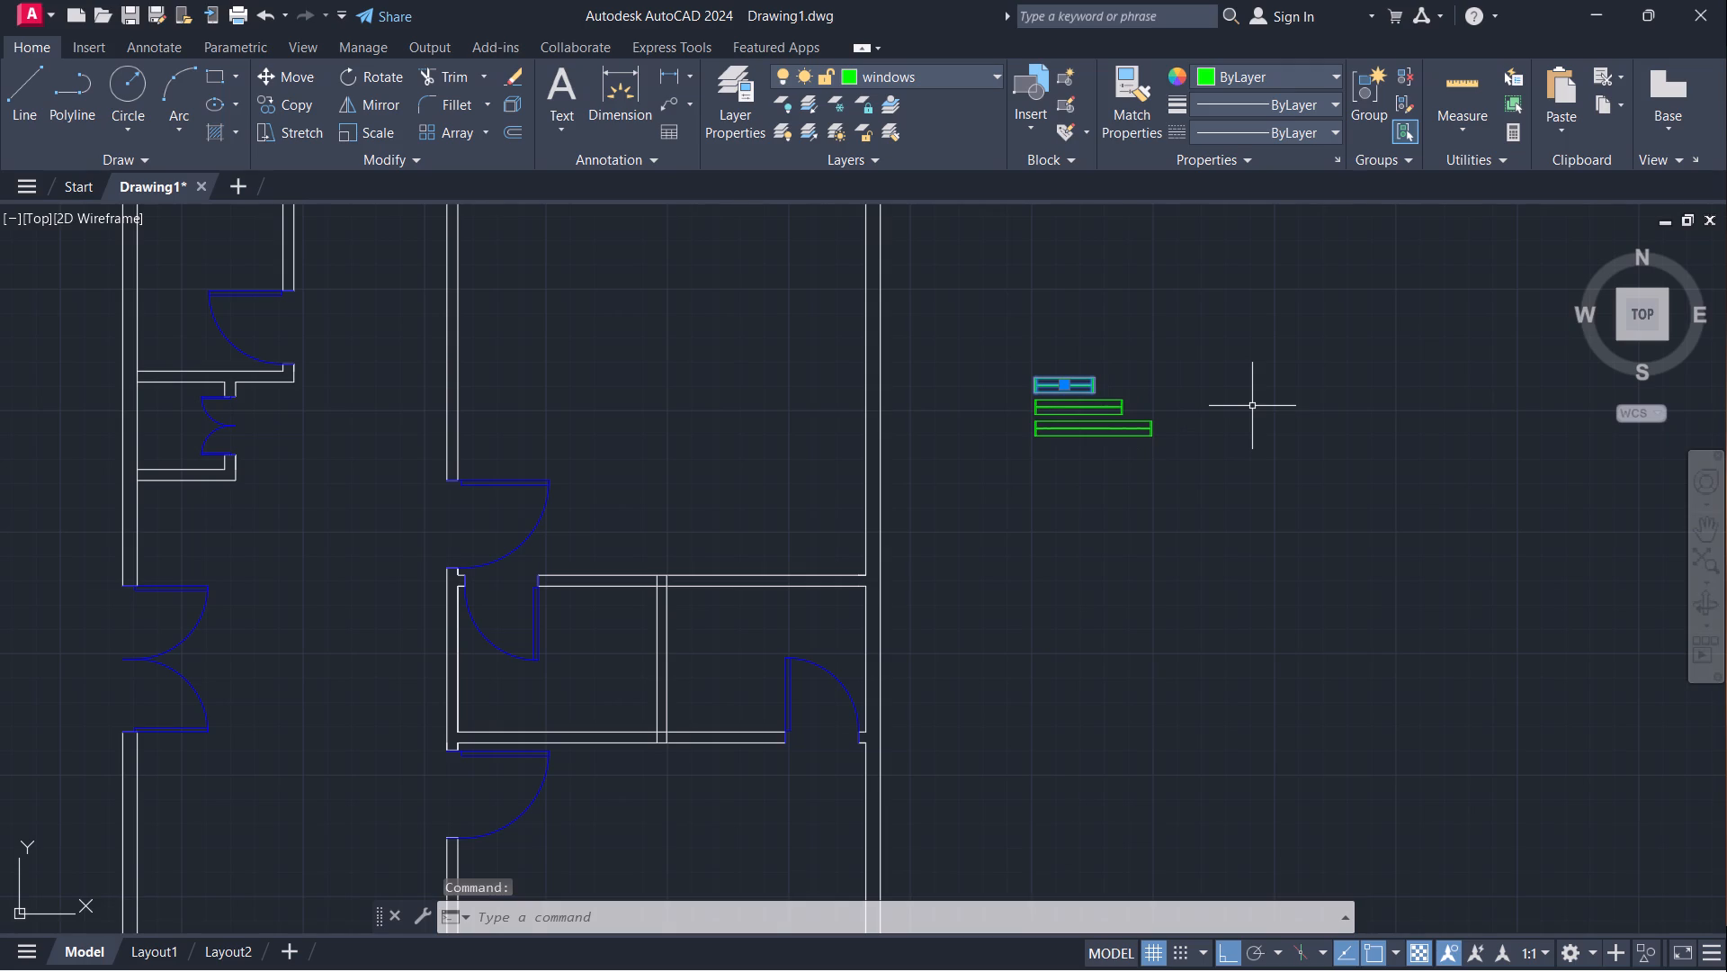
{"action": "type", "text": "co"}
{"action": "key", "text": "Return"}
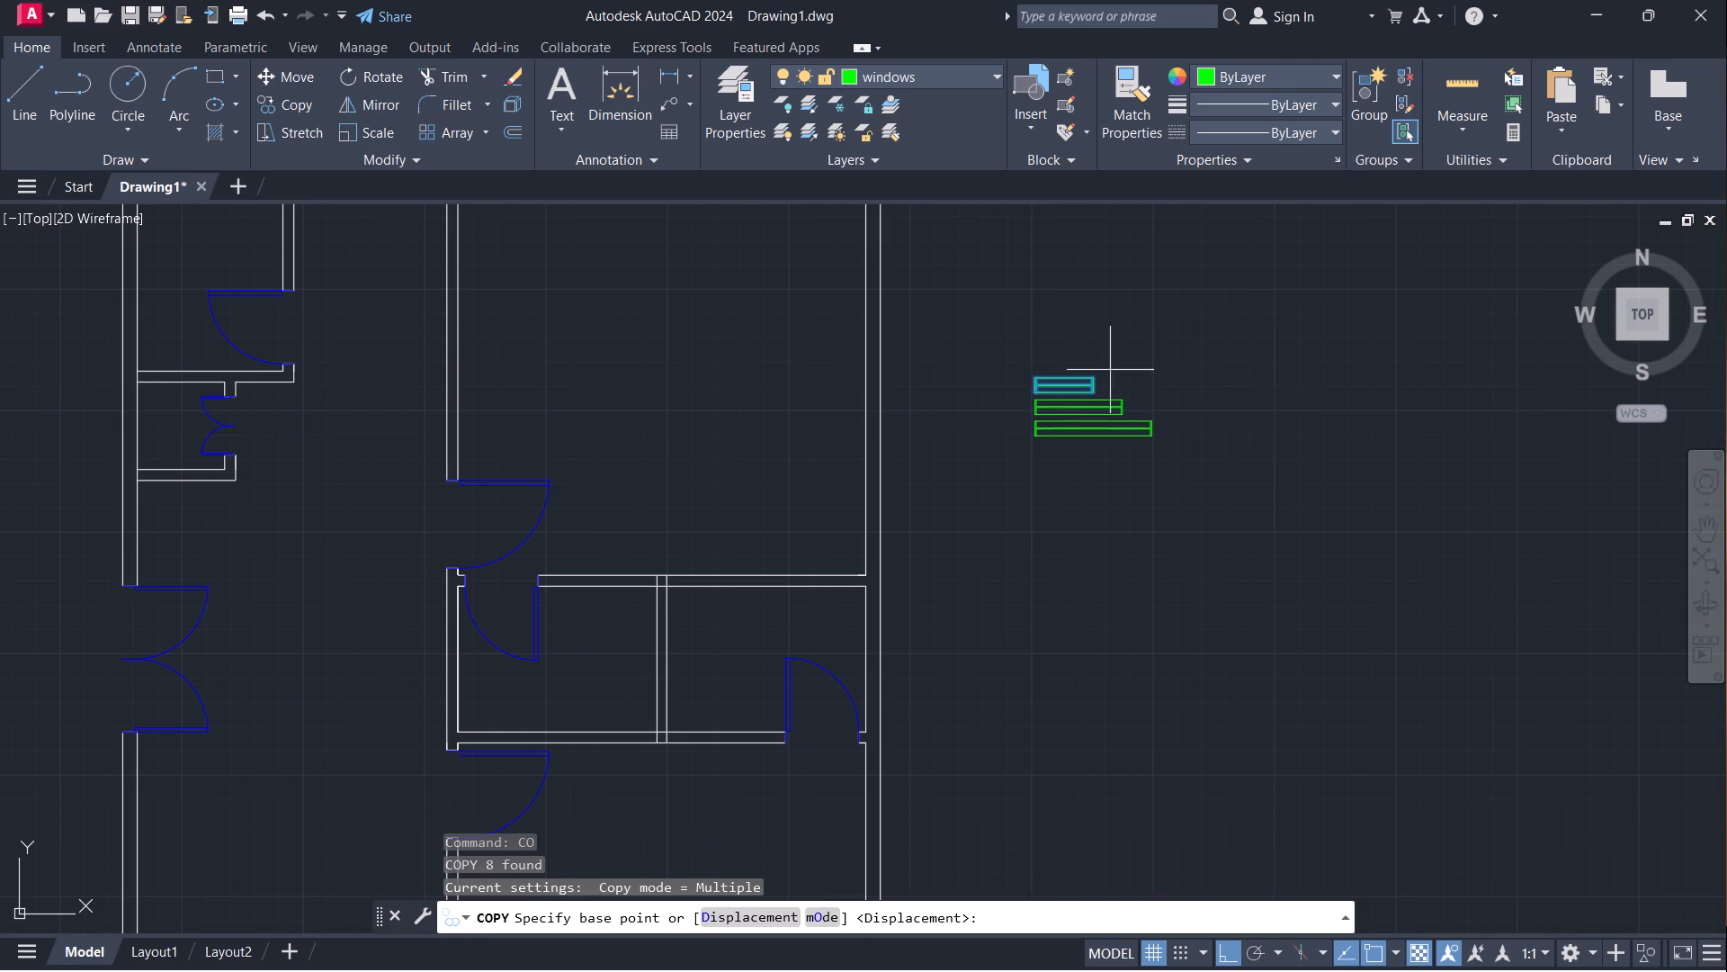
{"action": "left_click", "coordinate": [1097, 397]}
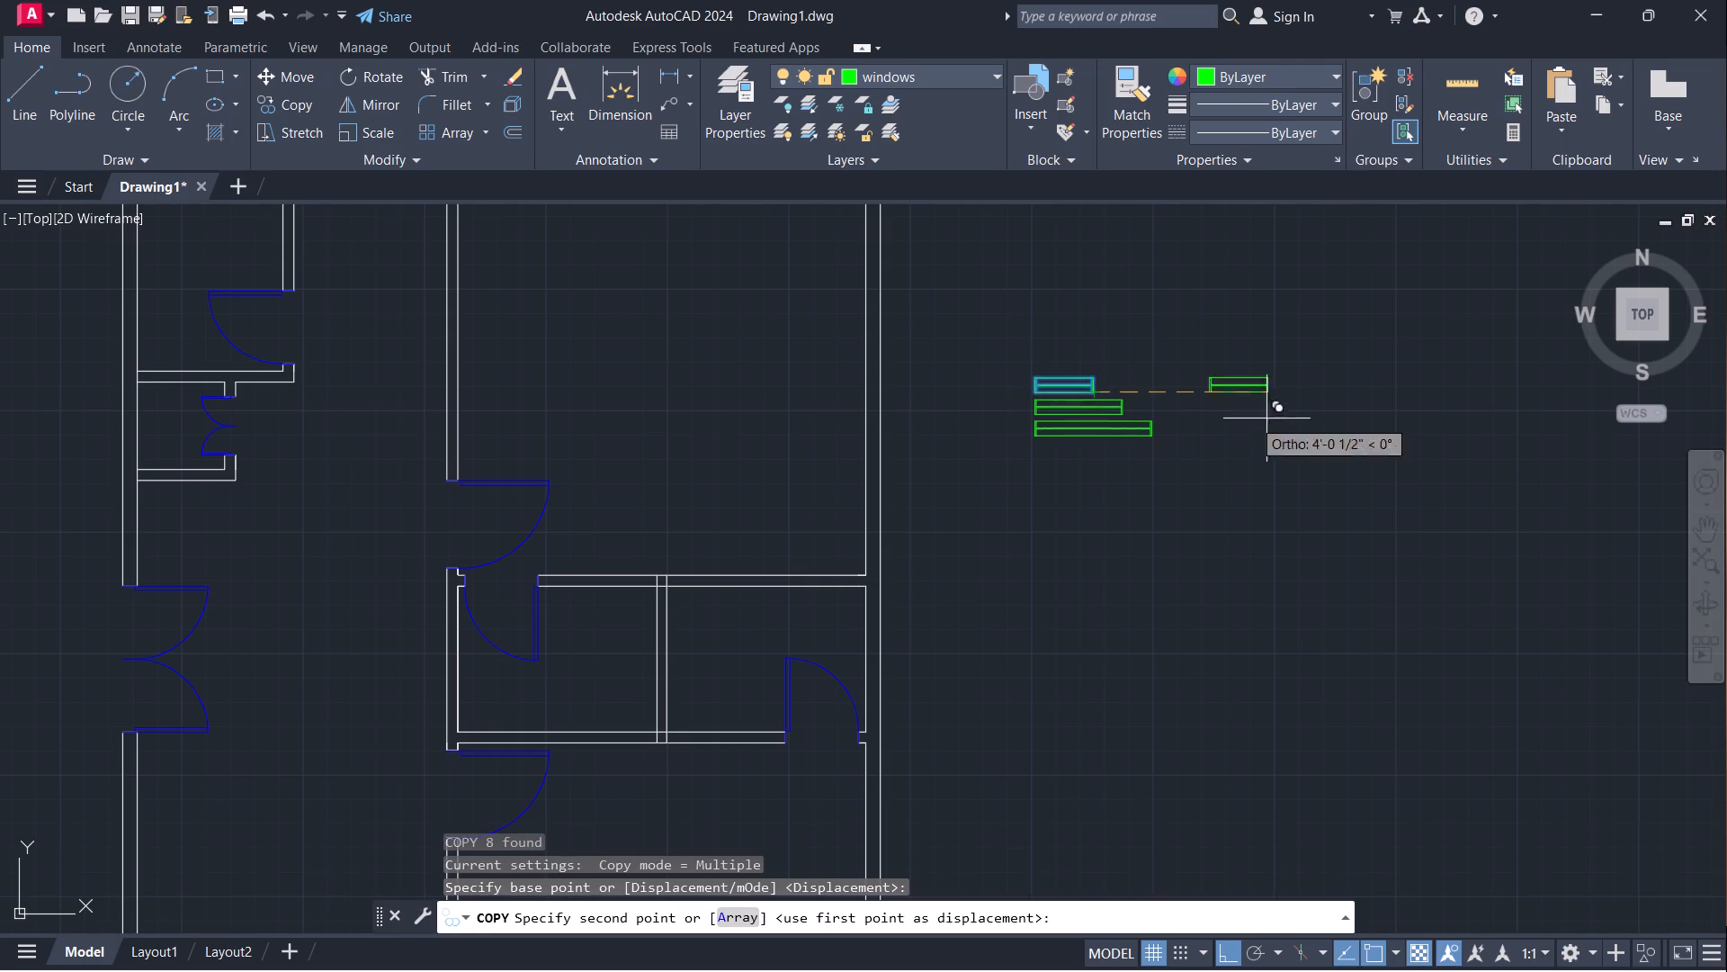
{"action": "left_click", "coordinate": [1377, 446]}
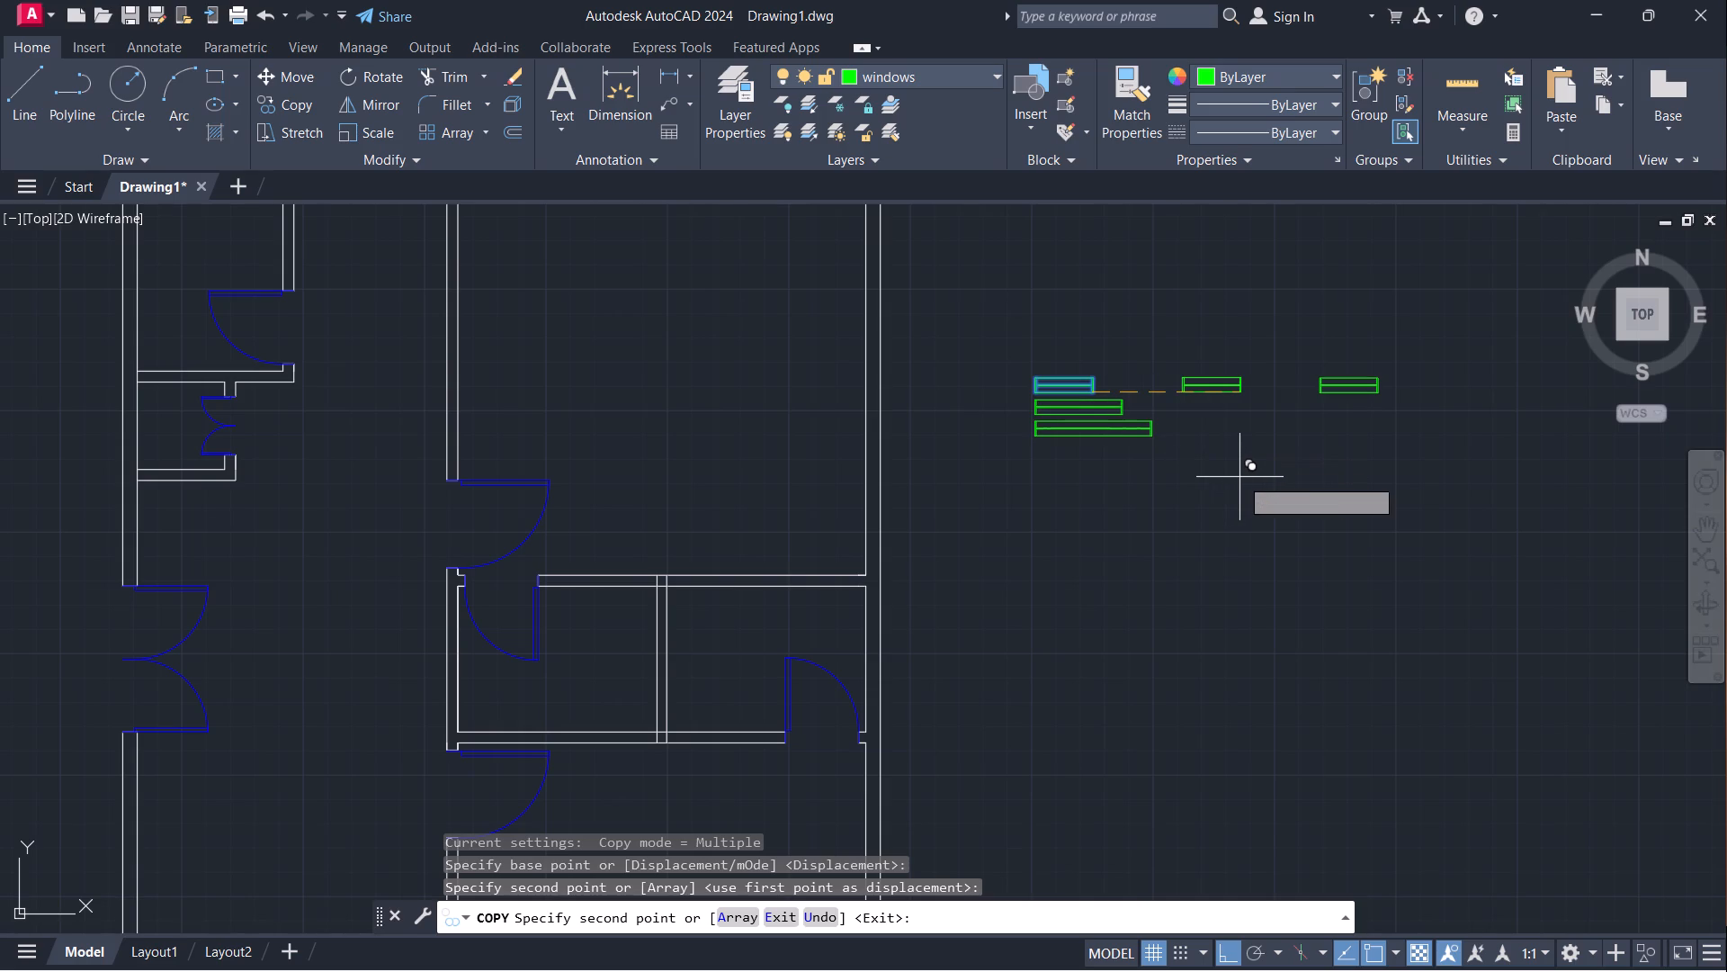
{"action": "key", "text": "Escape"}
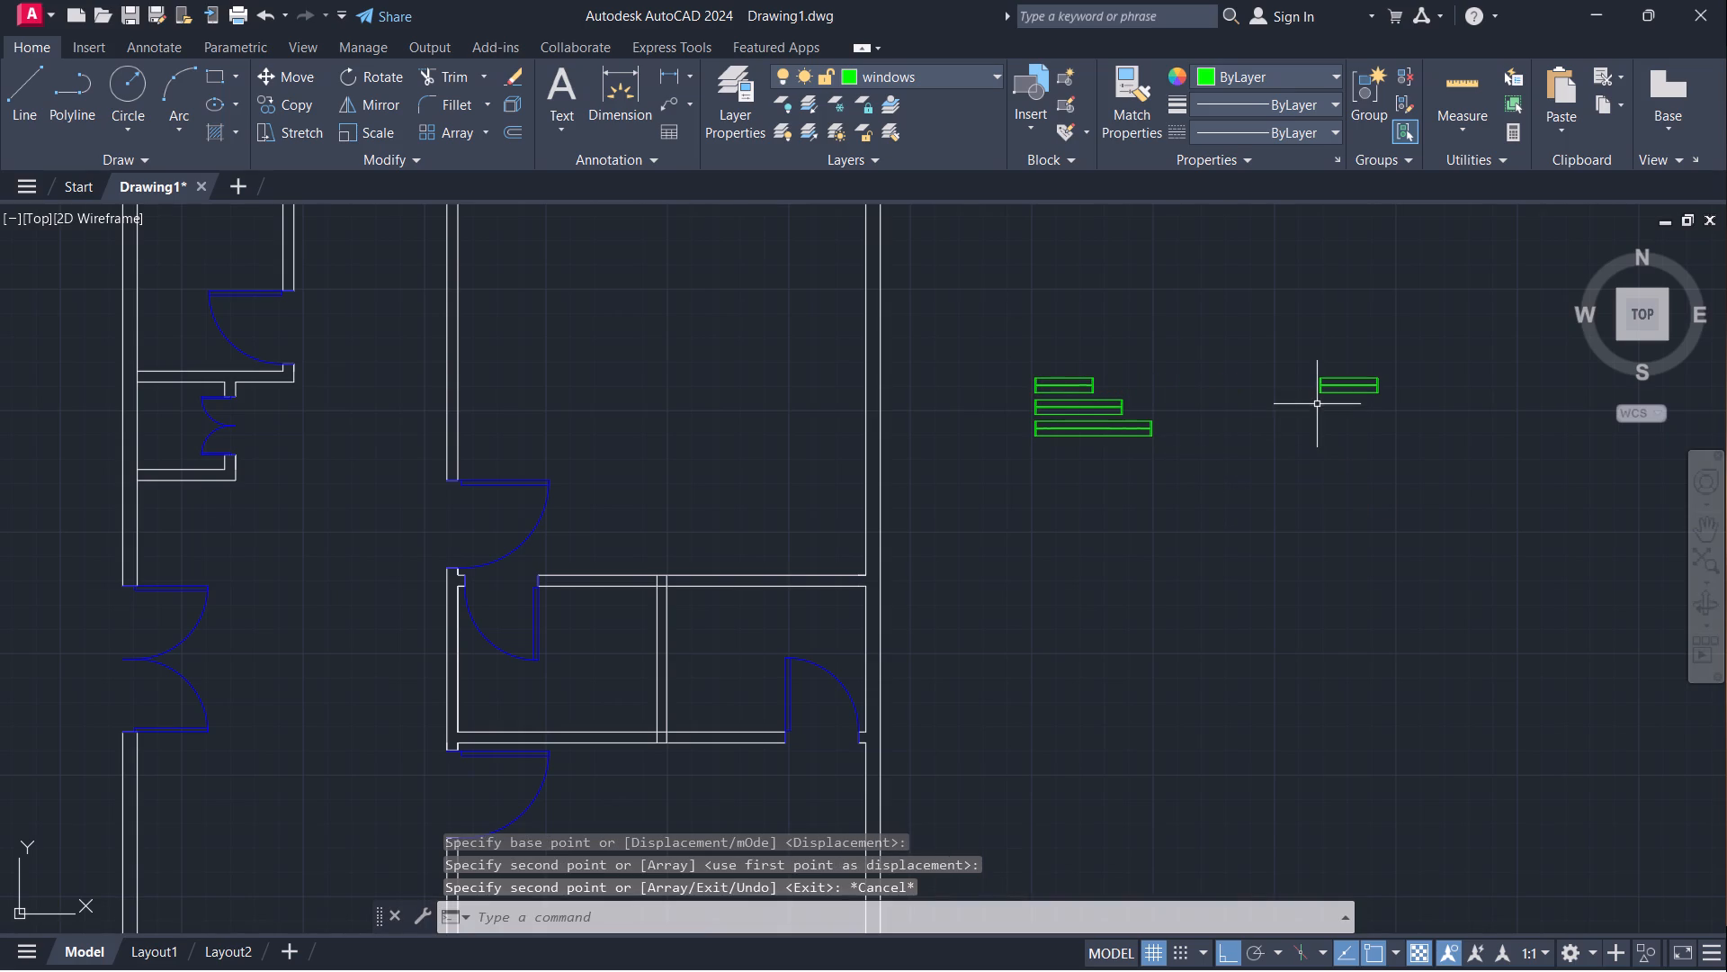
Rotate the copied 2' window 270° about its lower-left corner so it stands vertically.
{"action": "left_click", "coordinate": [1324, 390]}
{"action": "type", "text": "ro"}
{"action": "key", "text": "Return"}
{"action": "left_click", "coordinate": [1324, 392]}
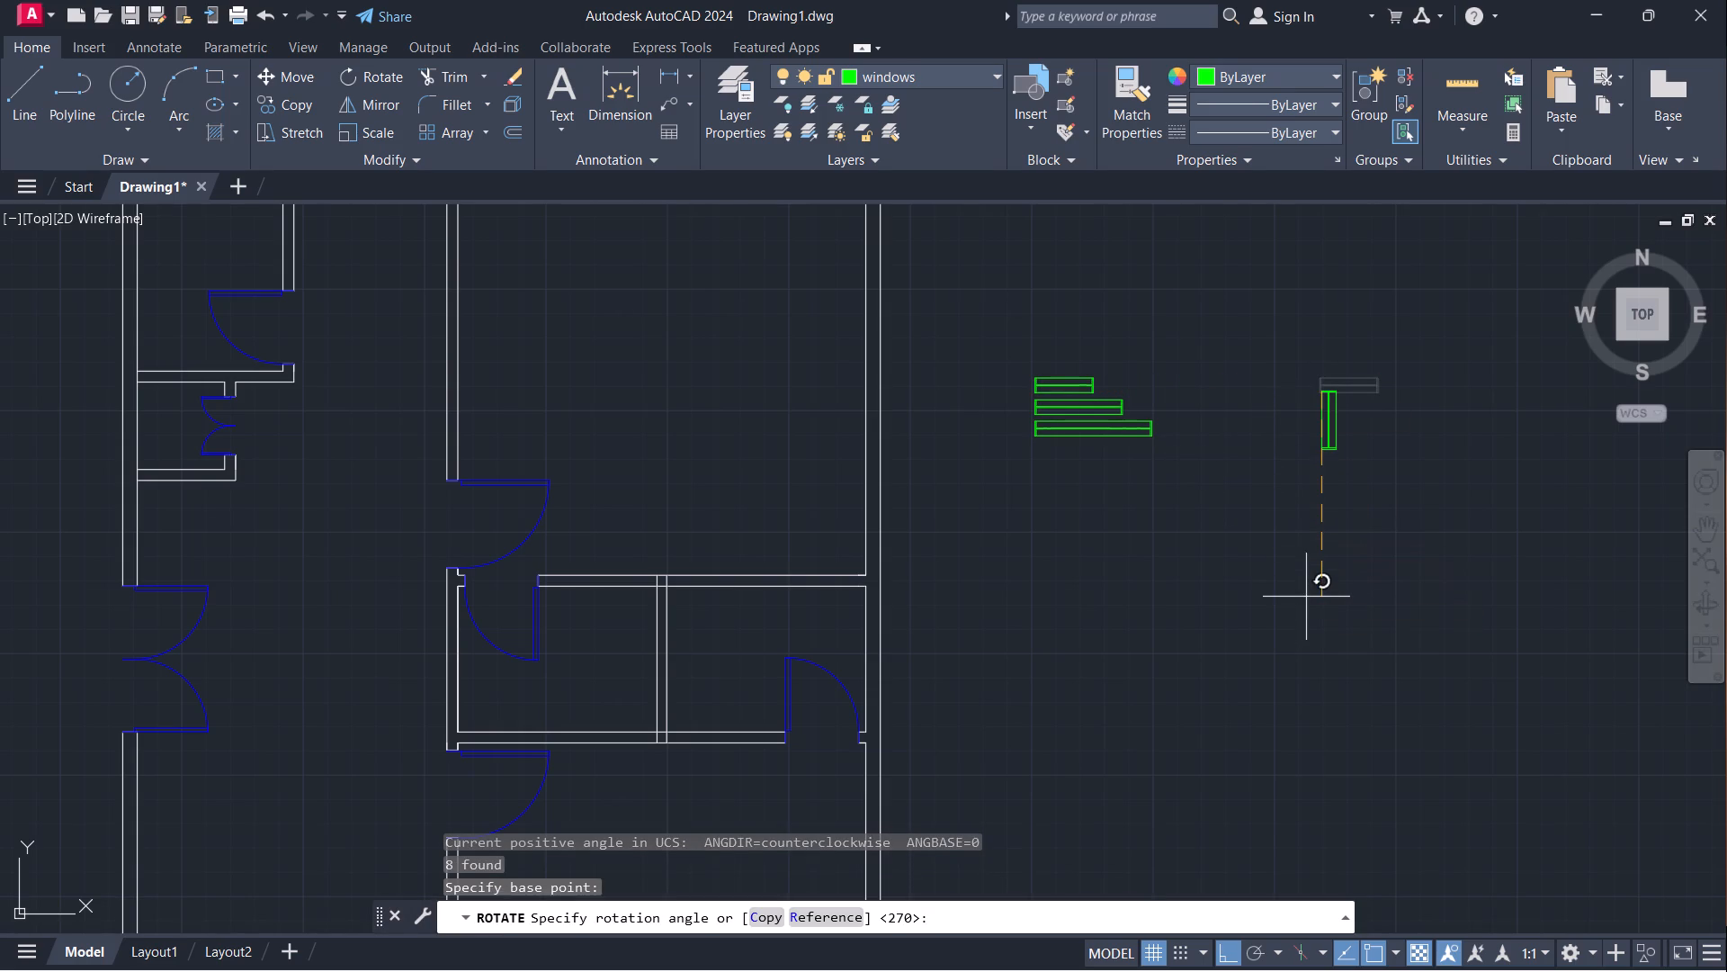
{"action": "left_click", "coordinate": [1306, 597]}
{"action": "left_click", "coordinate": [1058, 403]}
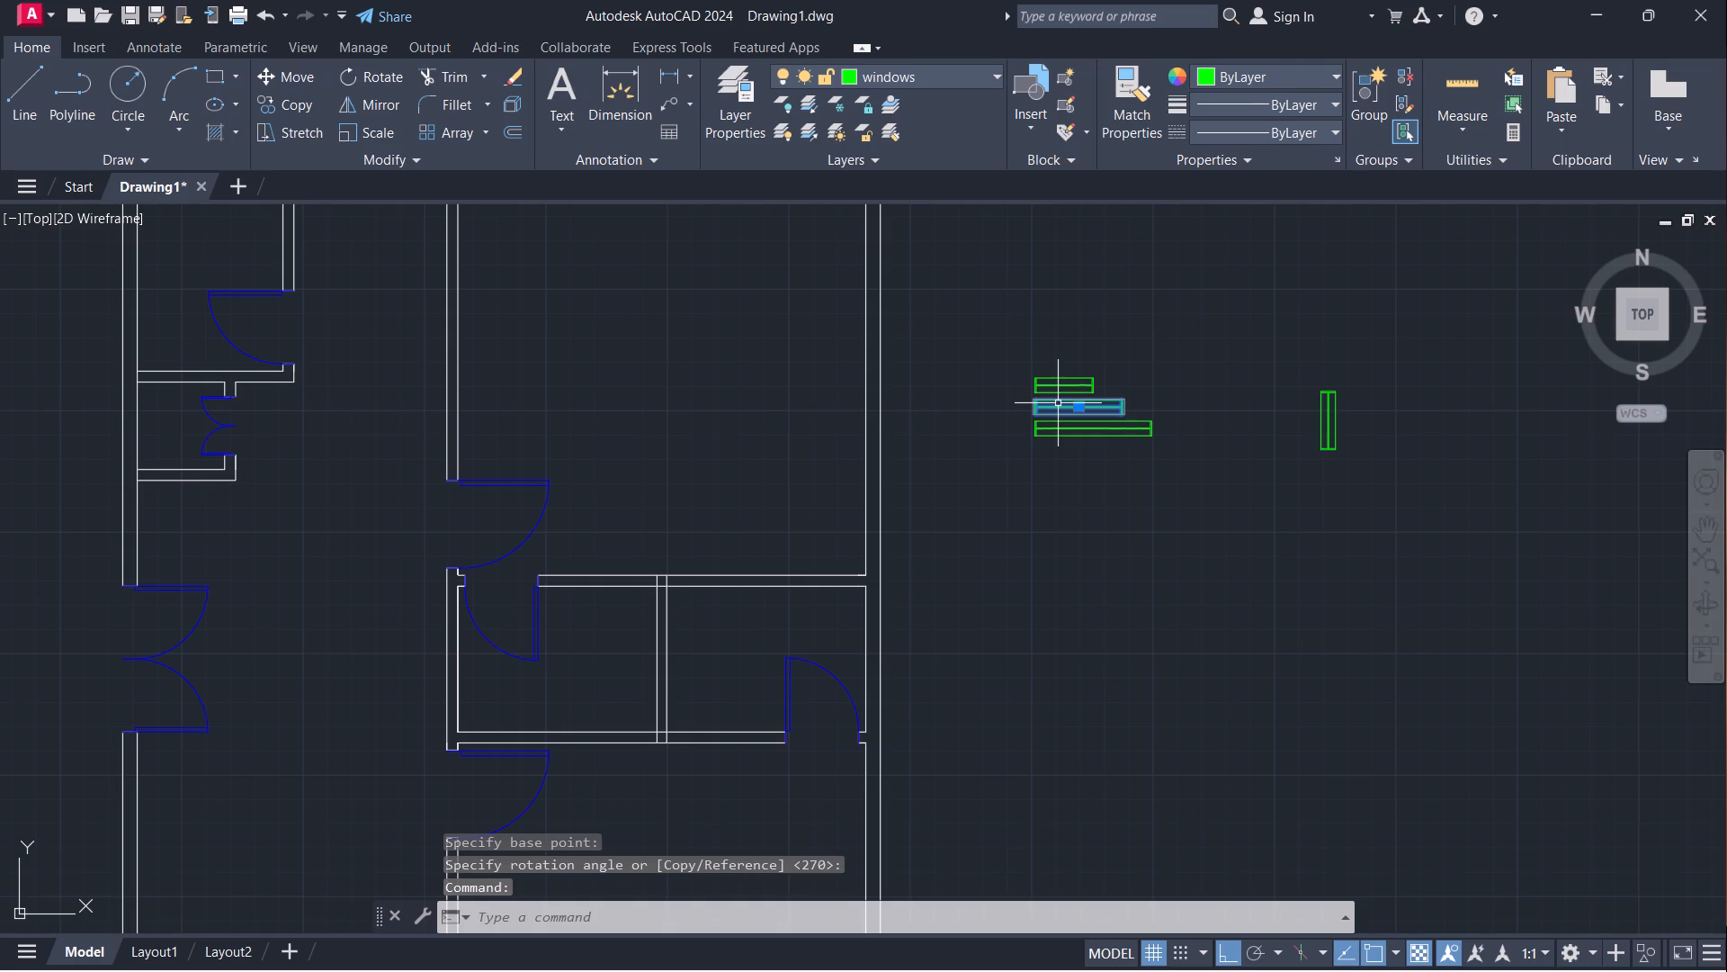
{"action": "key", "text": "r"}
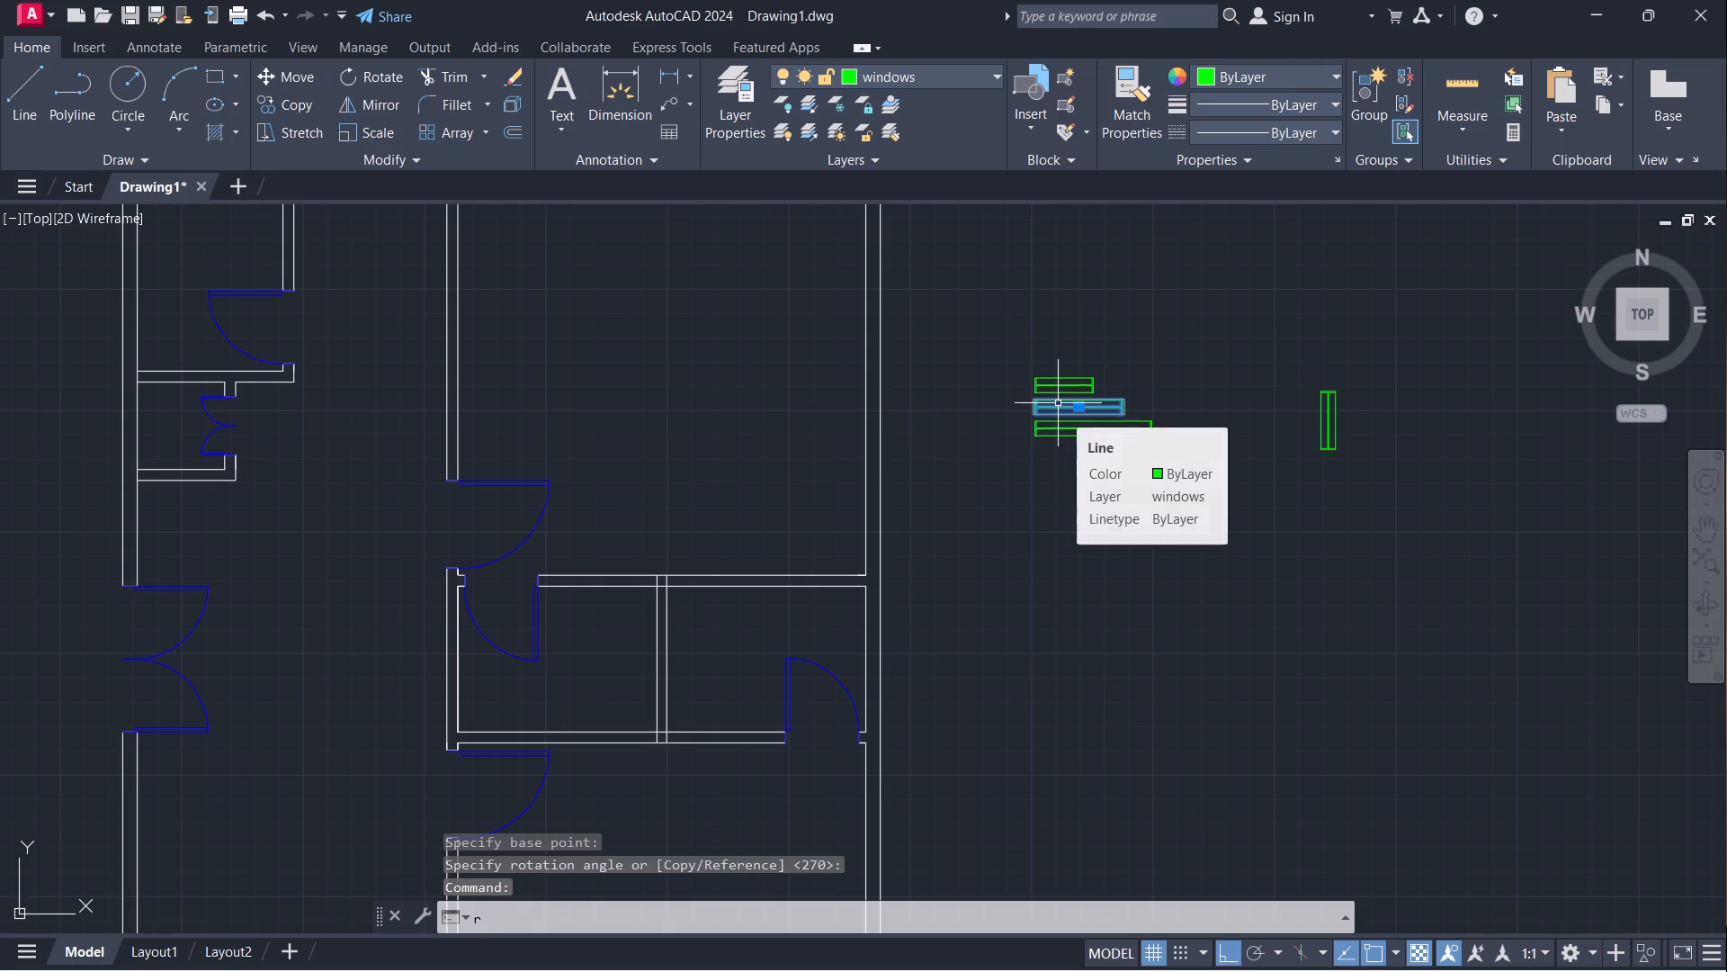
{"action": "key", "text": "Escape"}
Copy the 3' window group about 5'-4" horizontally to the right, from its upper-right corner, placing it beside the vertical 2' window.
{"action": "key", "text": "c"}
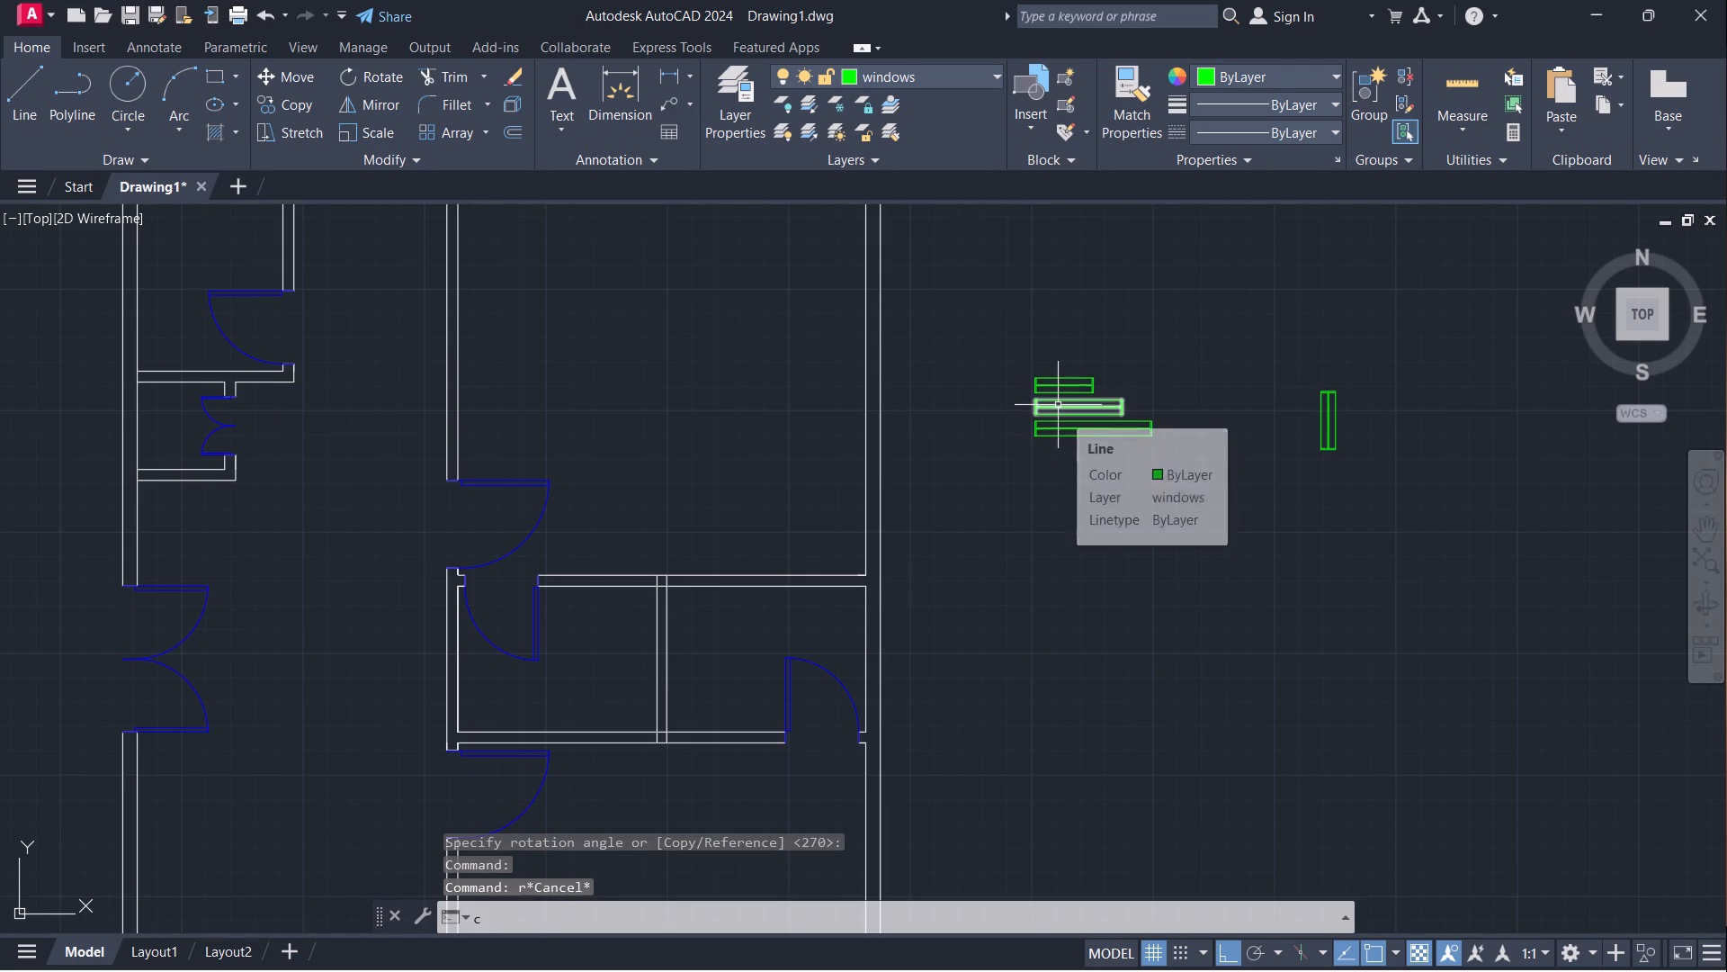
{"action": "key", "text": "o"}
{"action": "key", "text": "Return"}
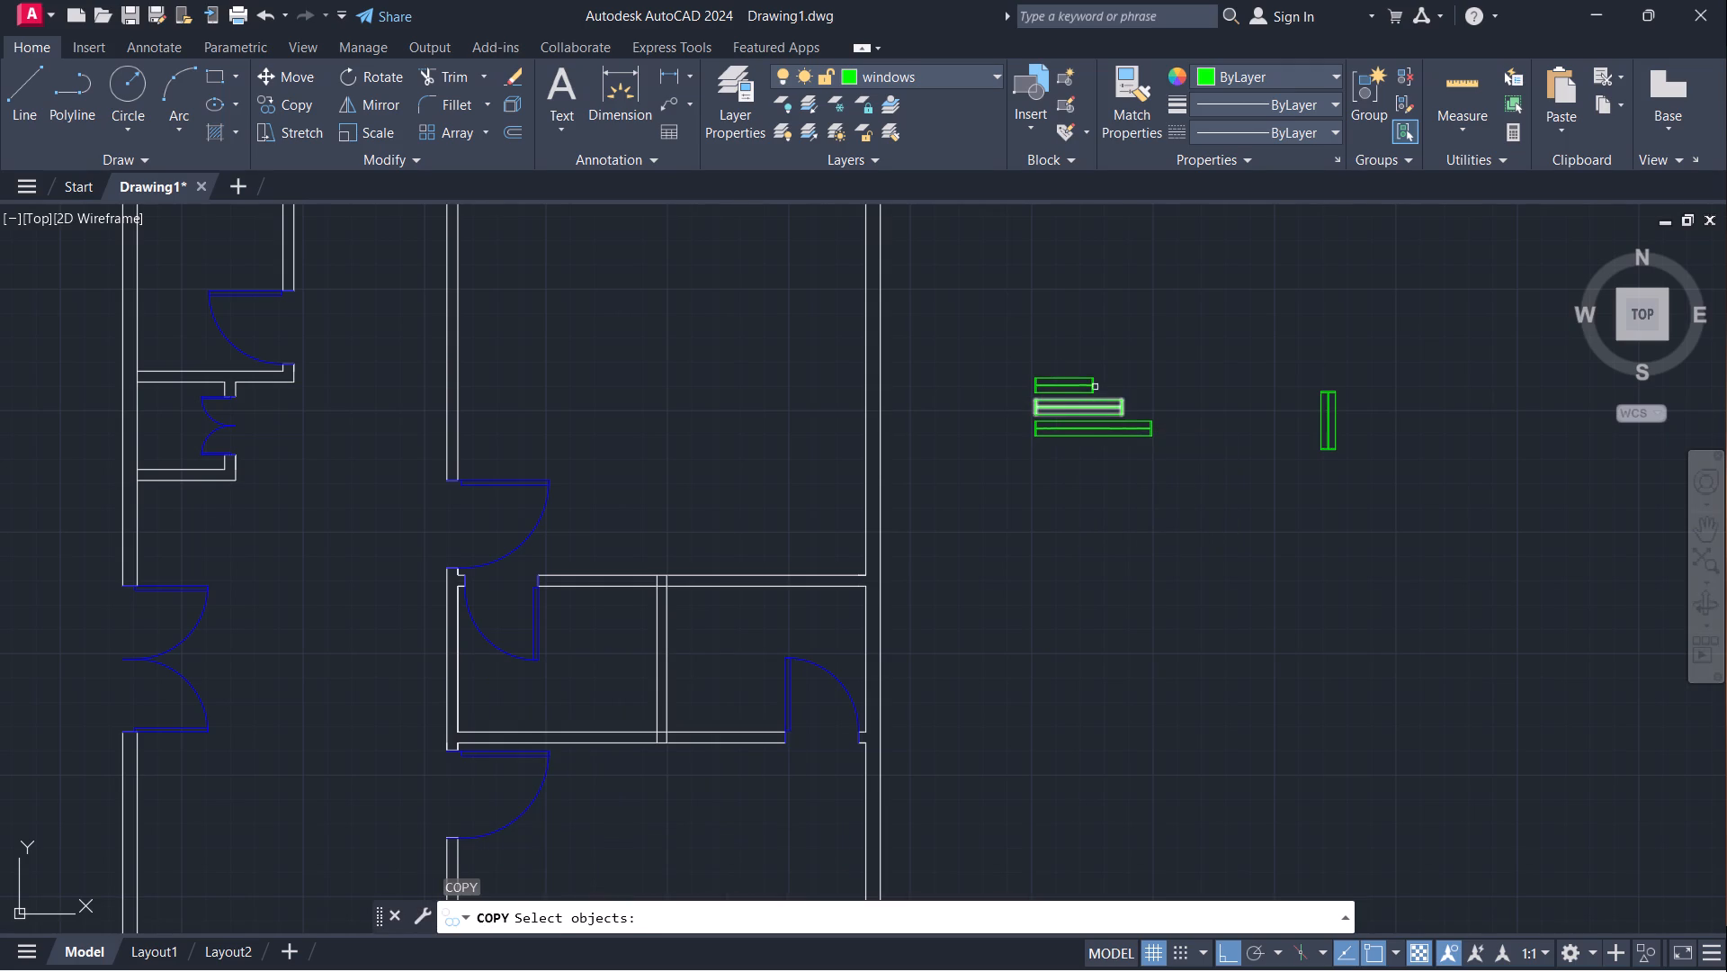
{"action": "left_click", "coordinate": [1124, 400]}
{"action": "key", "text": "Return"}
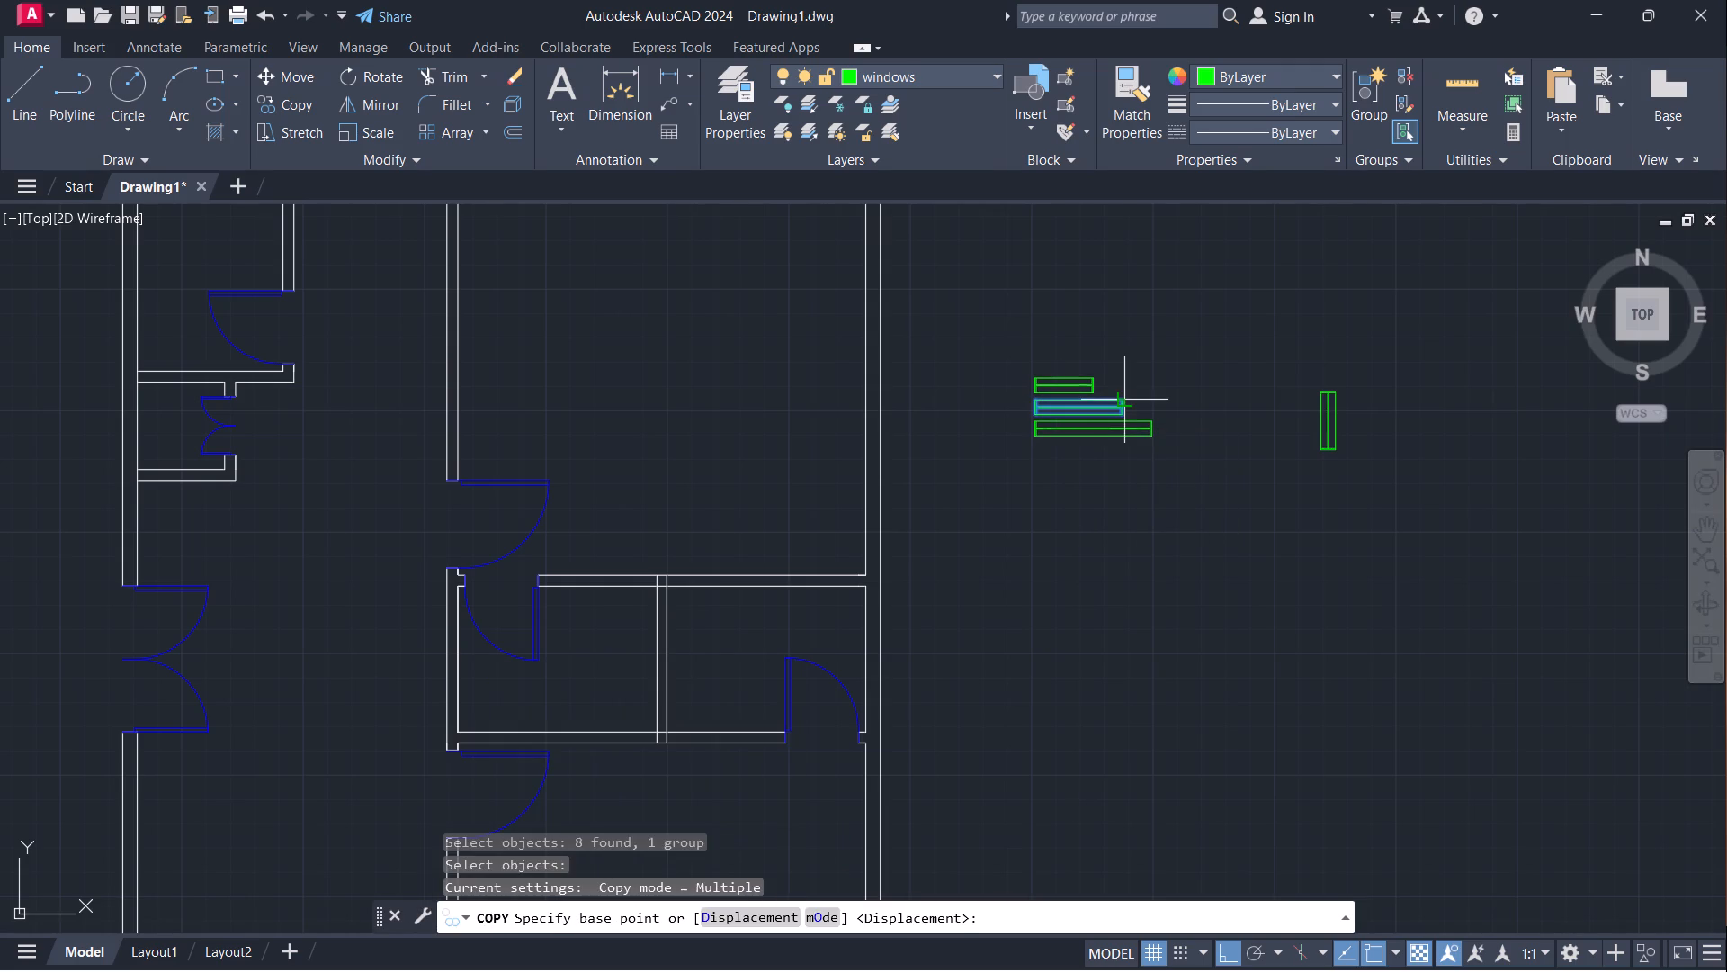
{"action": "left_click", "coordinate": [1124, 400]}
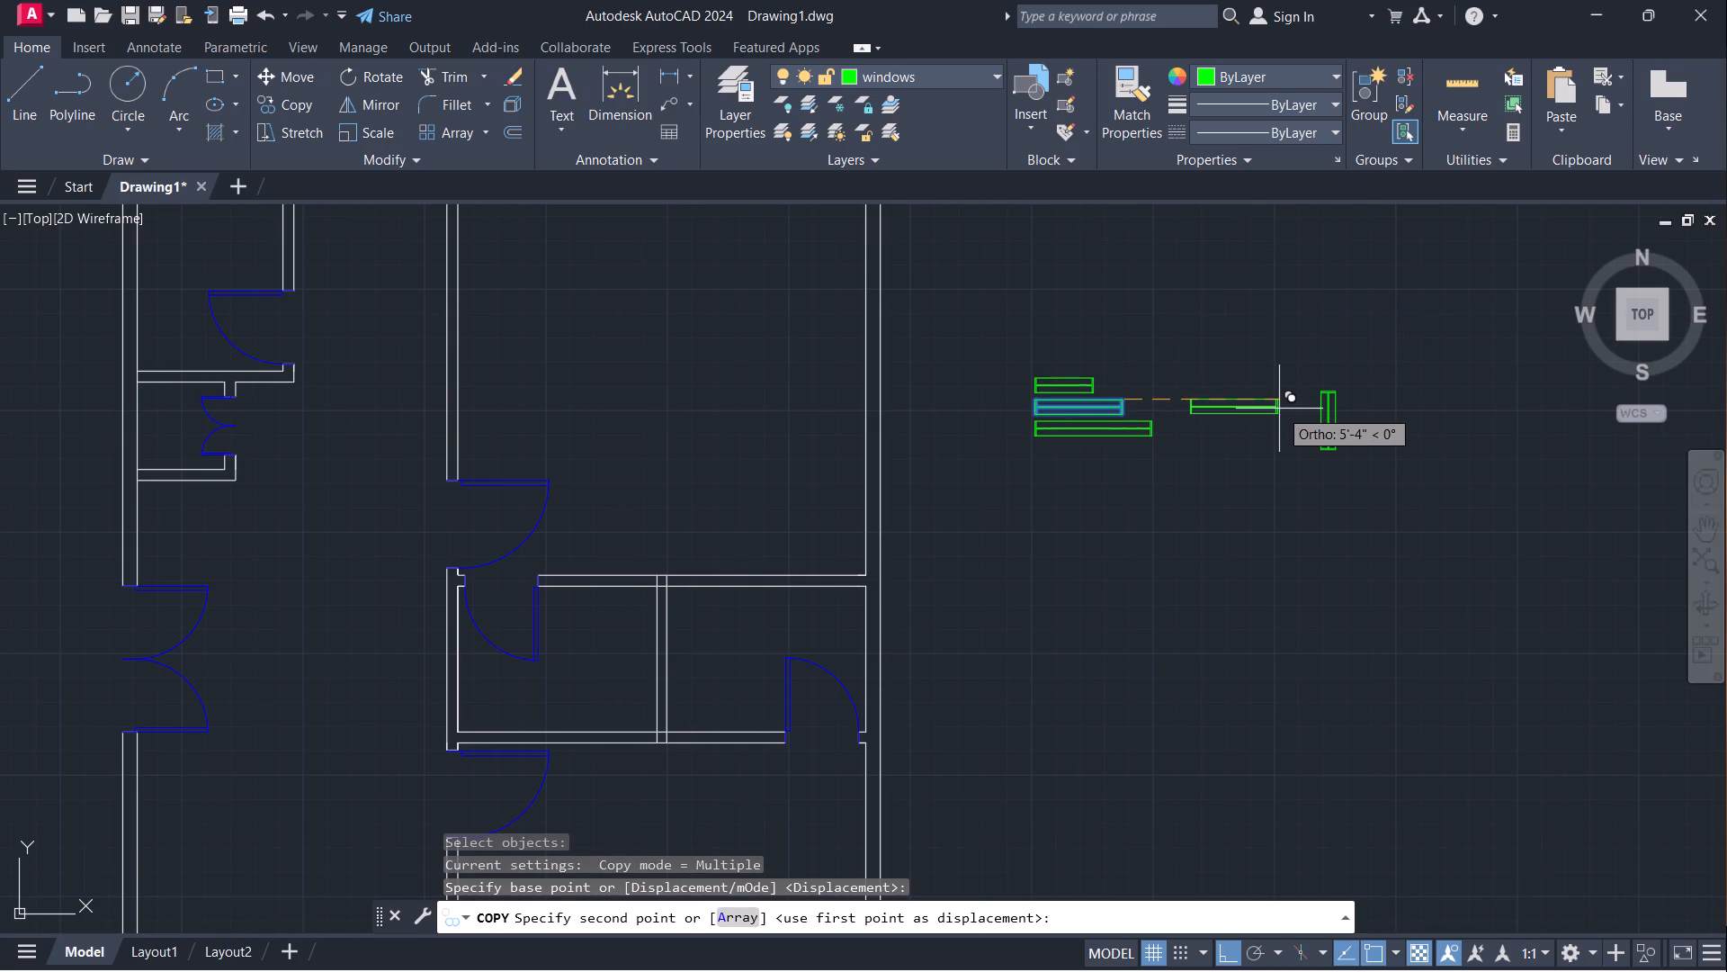
{"action": "left_click", "coordinate": [1279, 409]}
{"action": "key", "text": "Escape"}
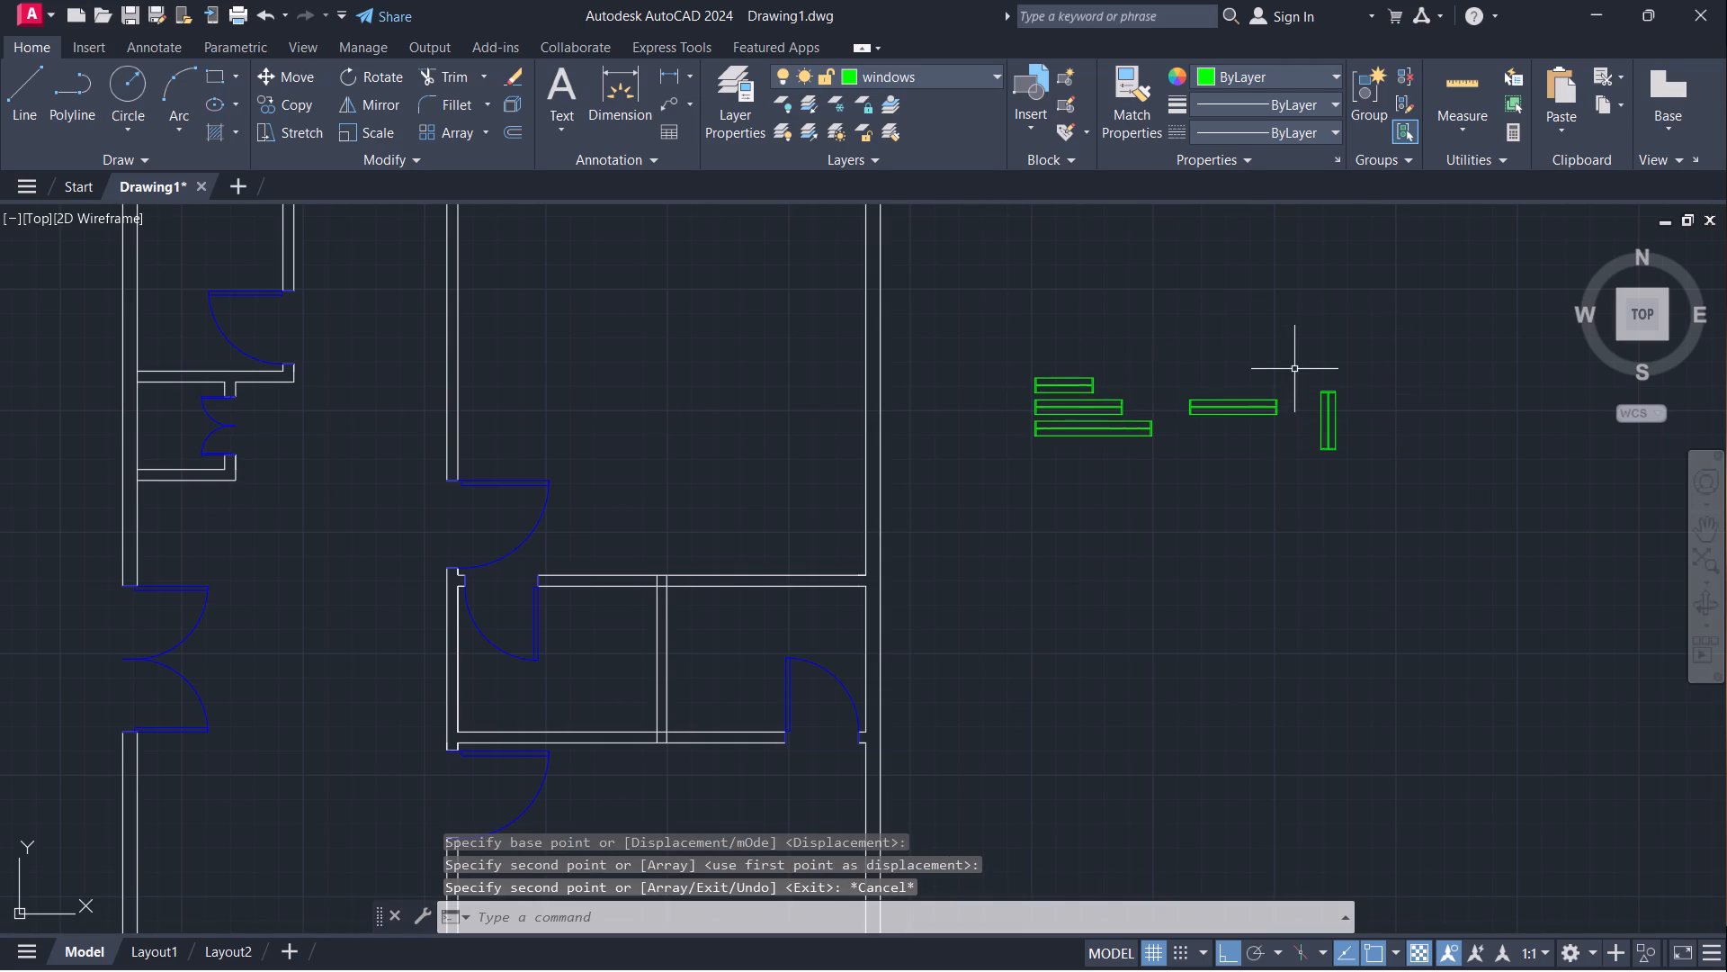
Rotate the copied 3' window 270° about its upper-right corner so it stands vertically.
{"action": "left_click", "coordinate": [1279, 400]}
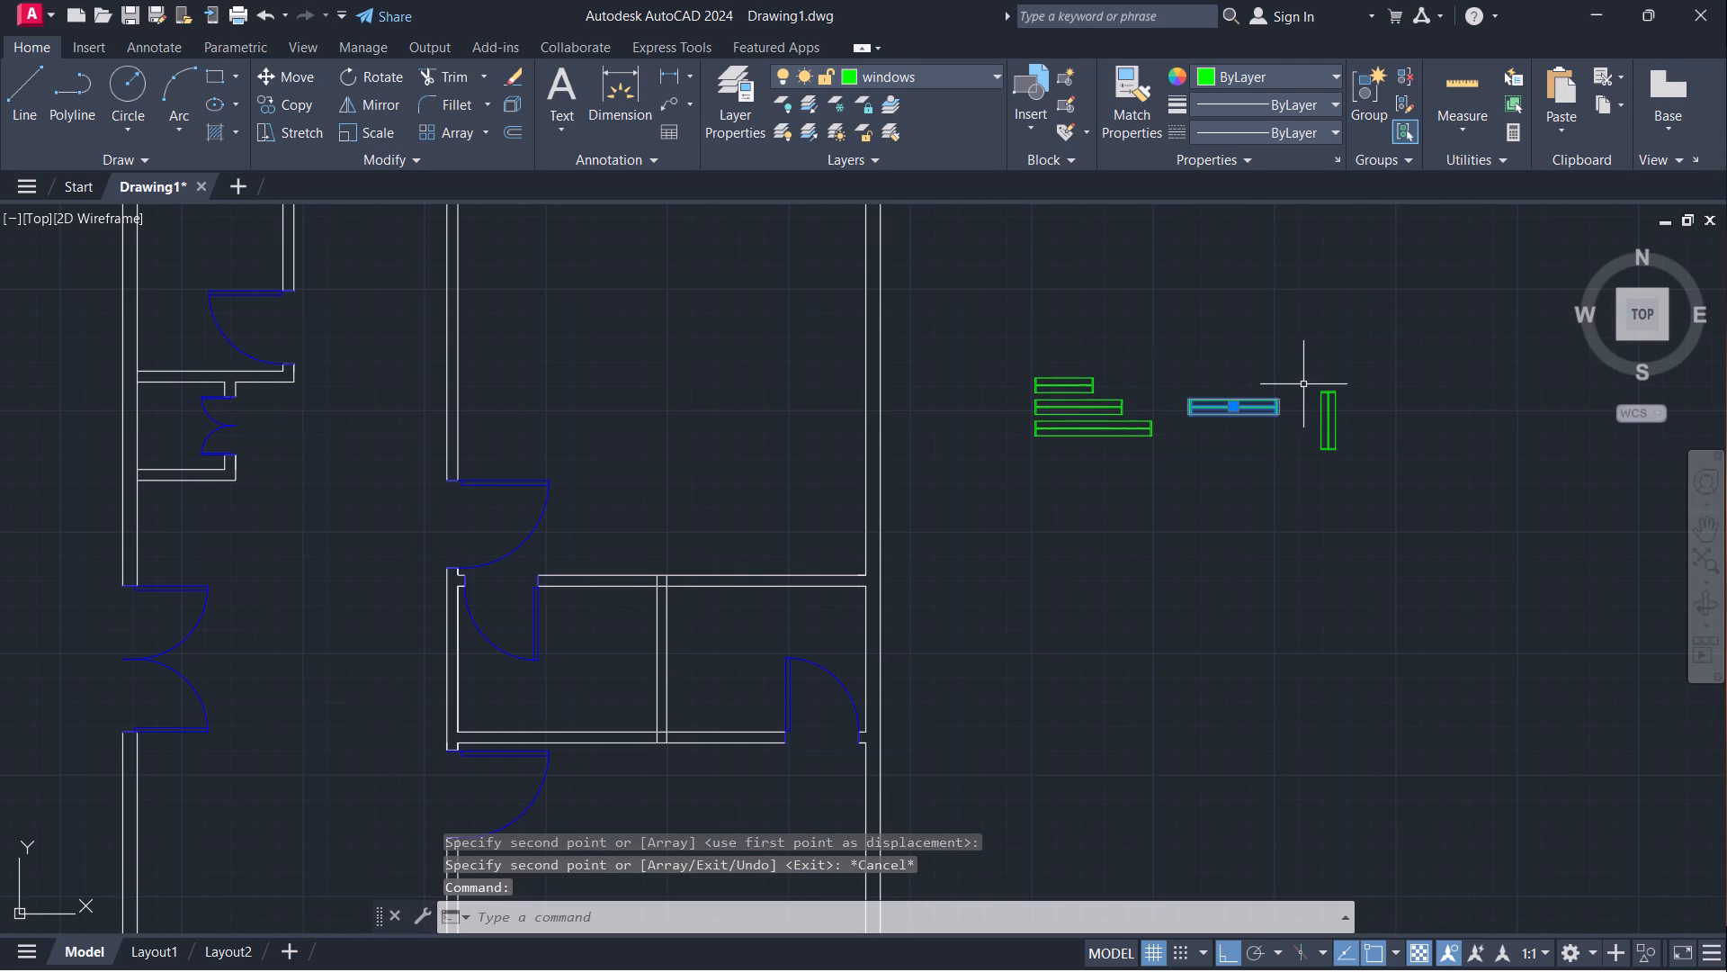
{"action": "type", "text": "ro"}
{"action": "key", "text": "Return"}
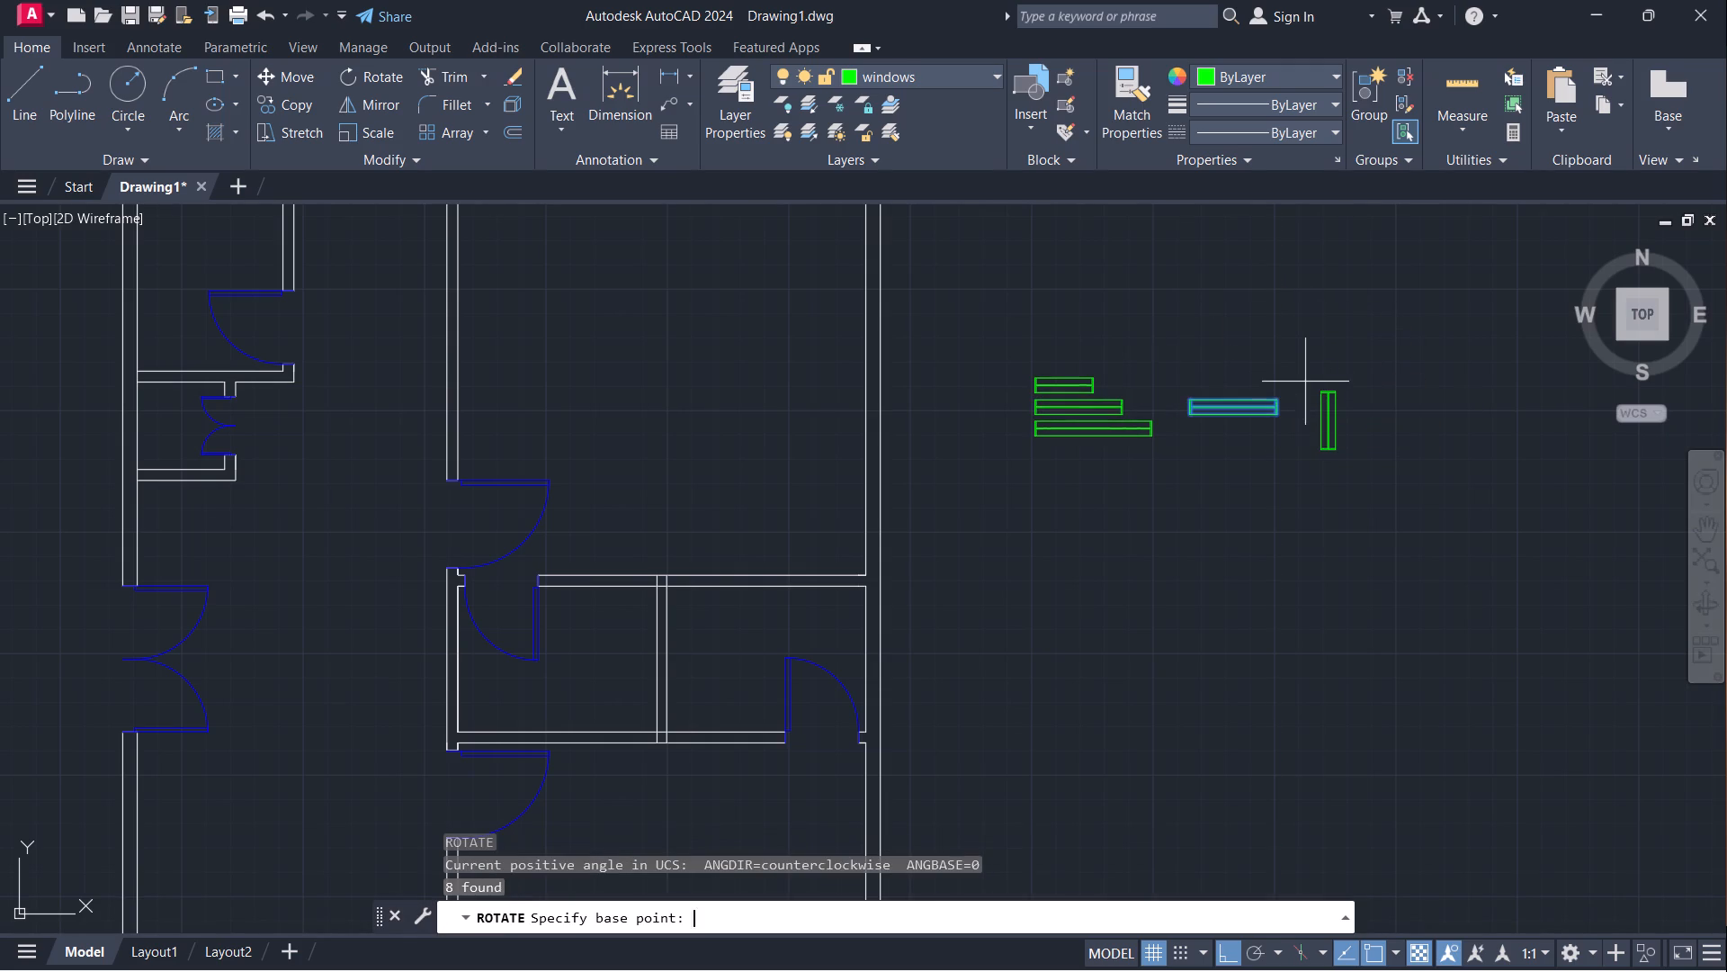
{"action": "left_click", "coordinate": [1272, 400]}
{"action": "left_click", "coordinate": [1288, 472]}
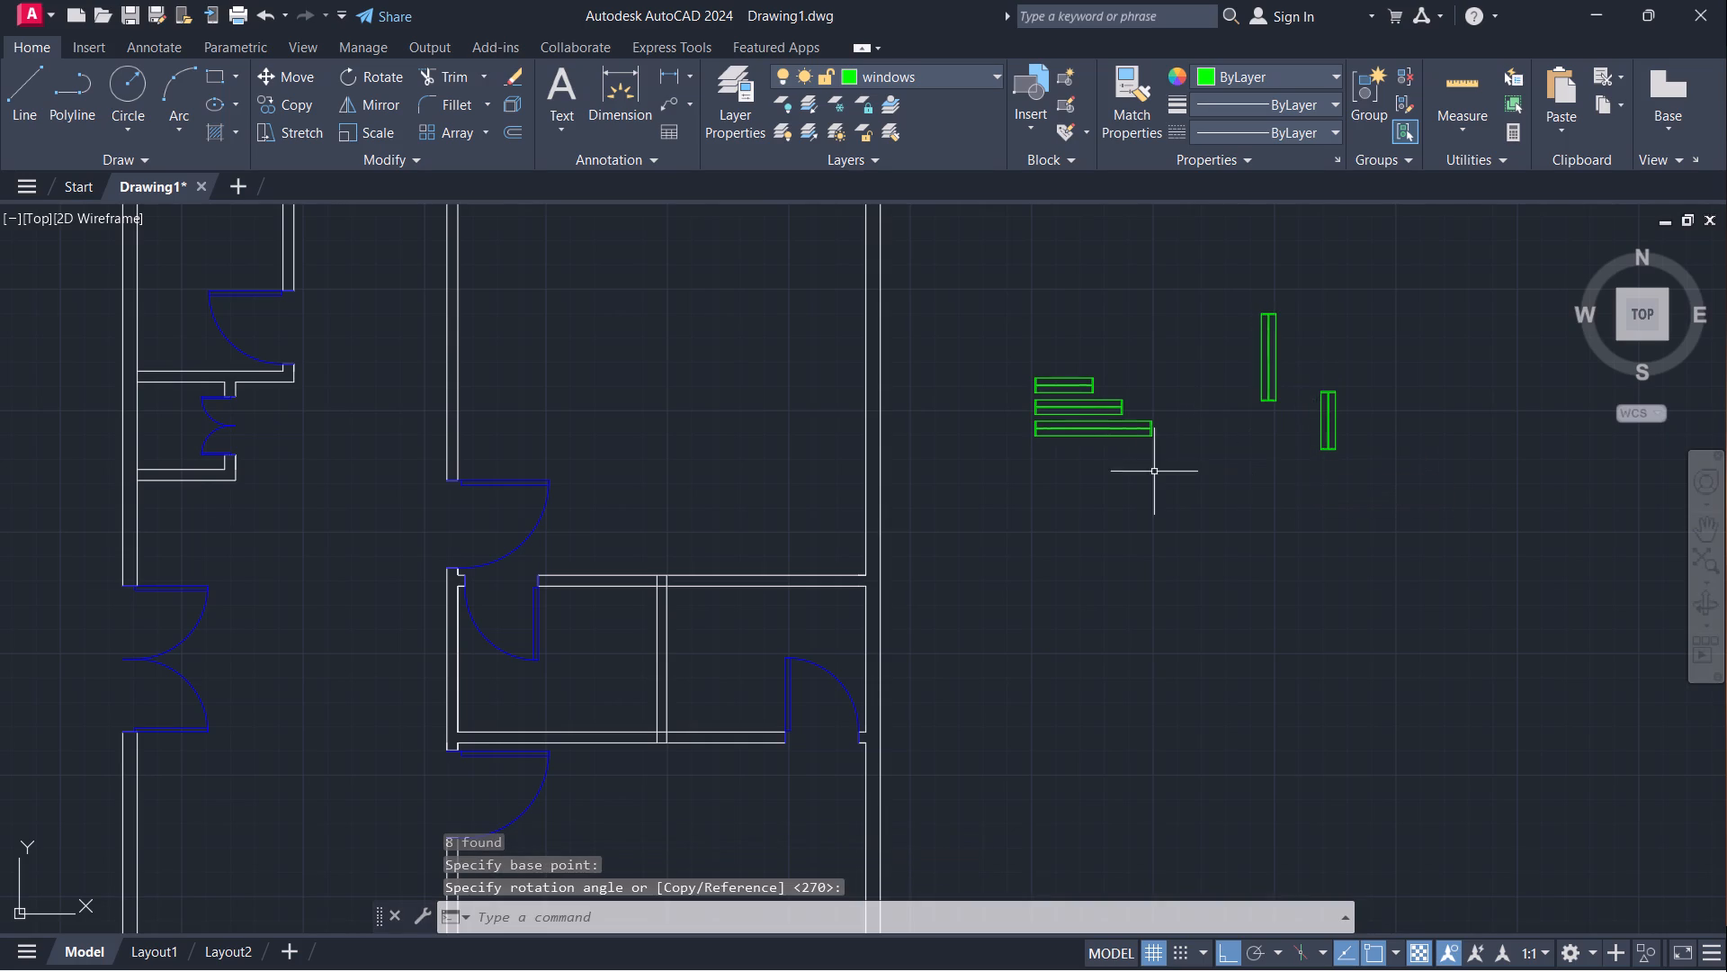
Copy the 4' window group about 3'-10" horizontally to the right, using its lower-right corner as base point.
{"action": "left_click", "coordinate": [1138, 432]}
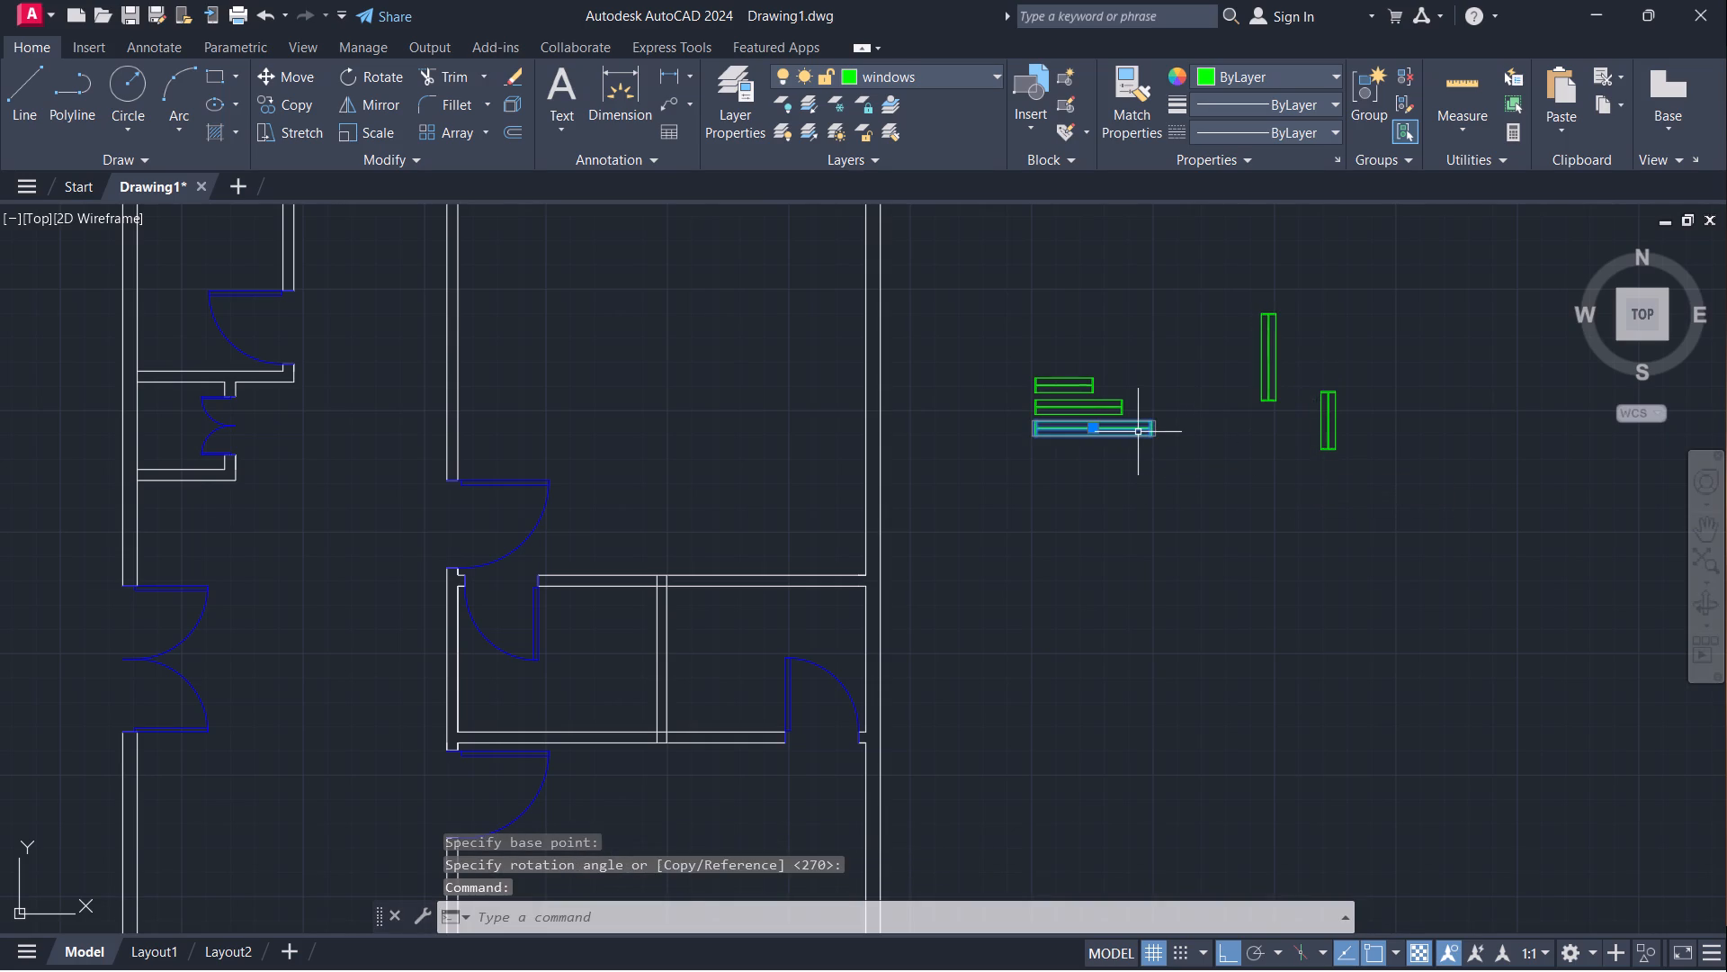
{"action": "key", "text": "c"}
{"action": "key", "text": "o"}
{"action": "key", "text": "Return"}
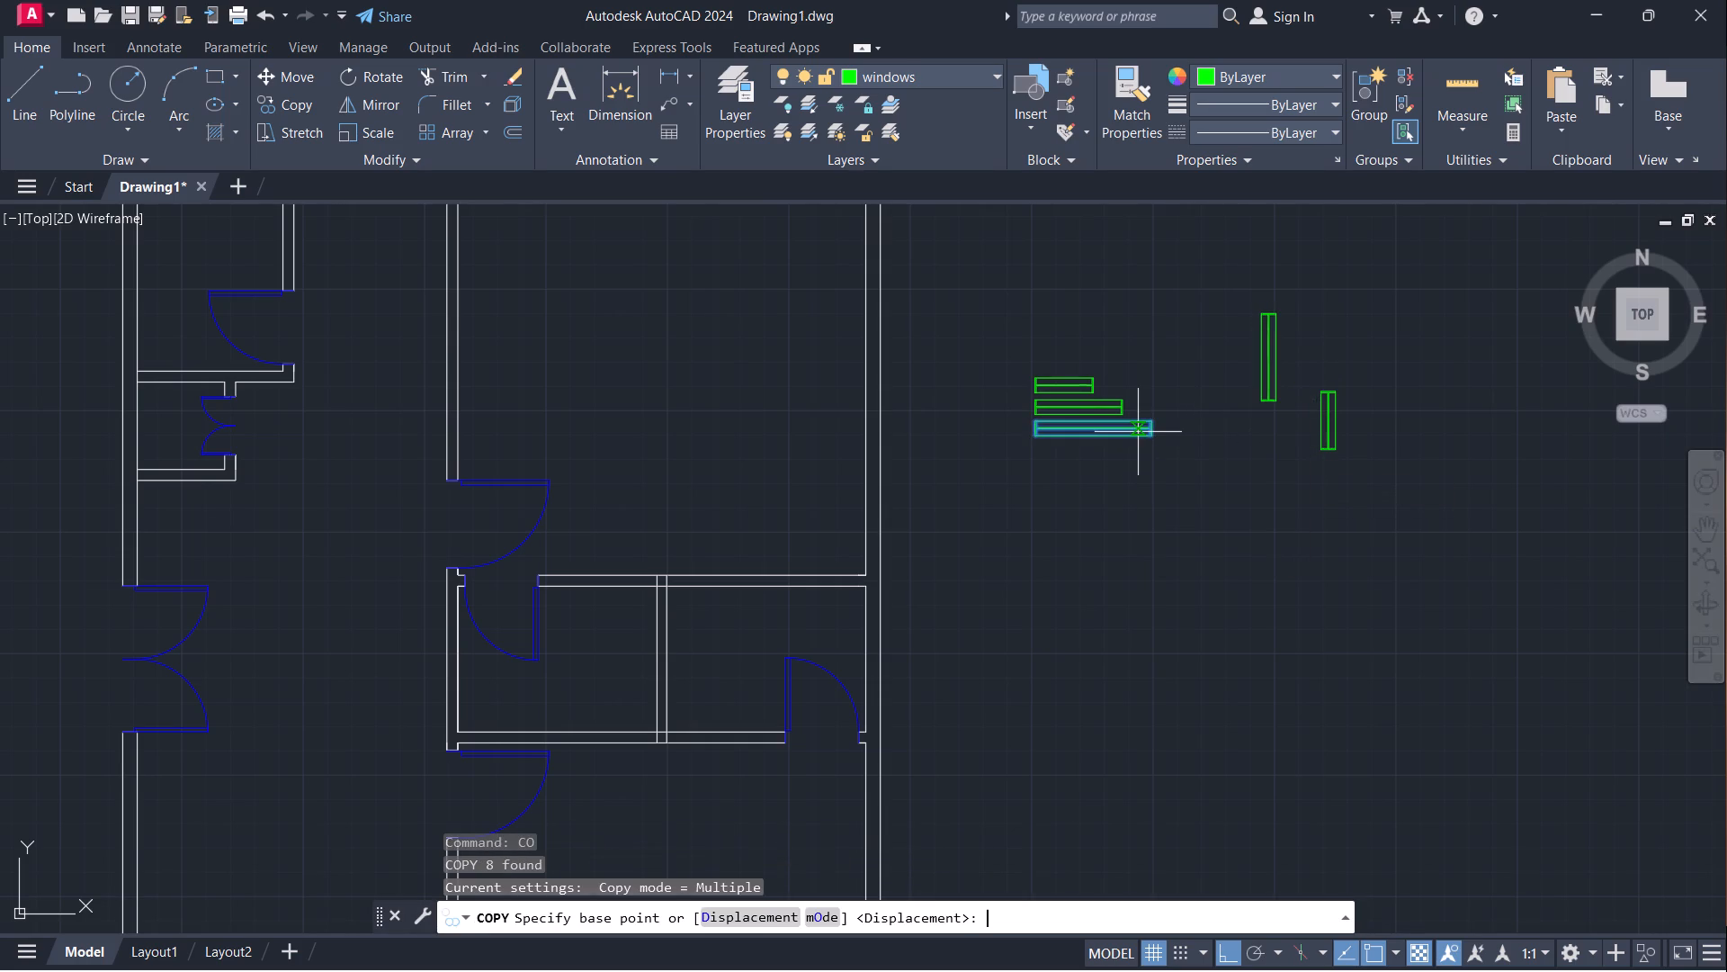
{"action": "left_click", "coordinate": [1148, 444]}
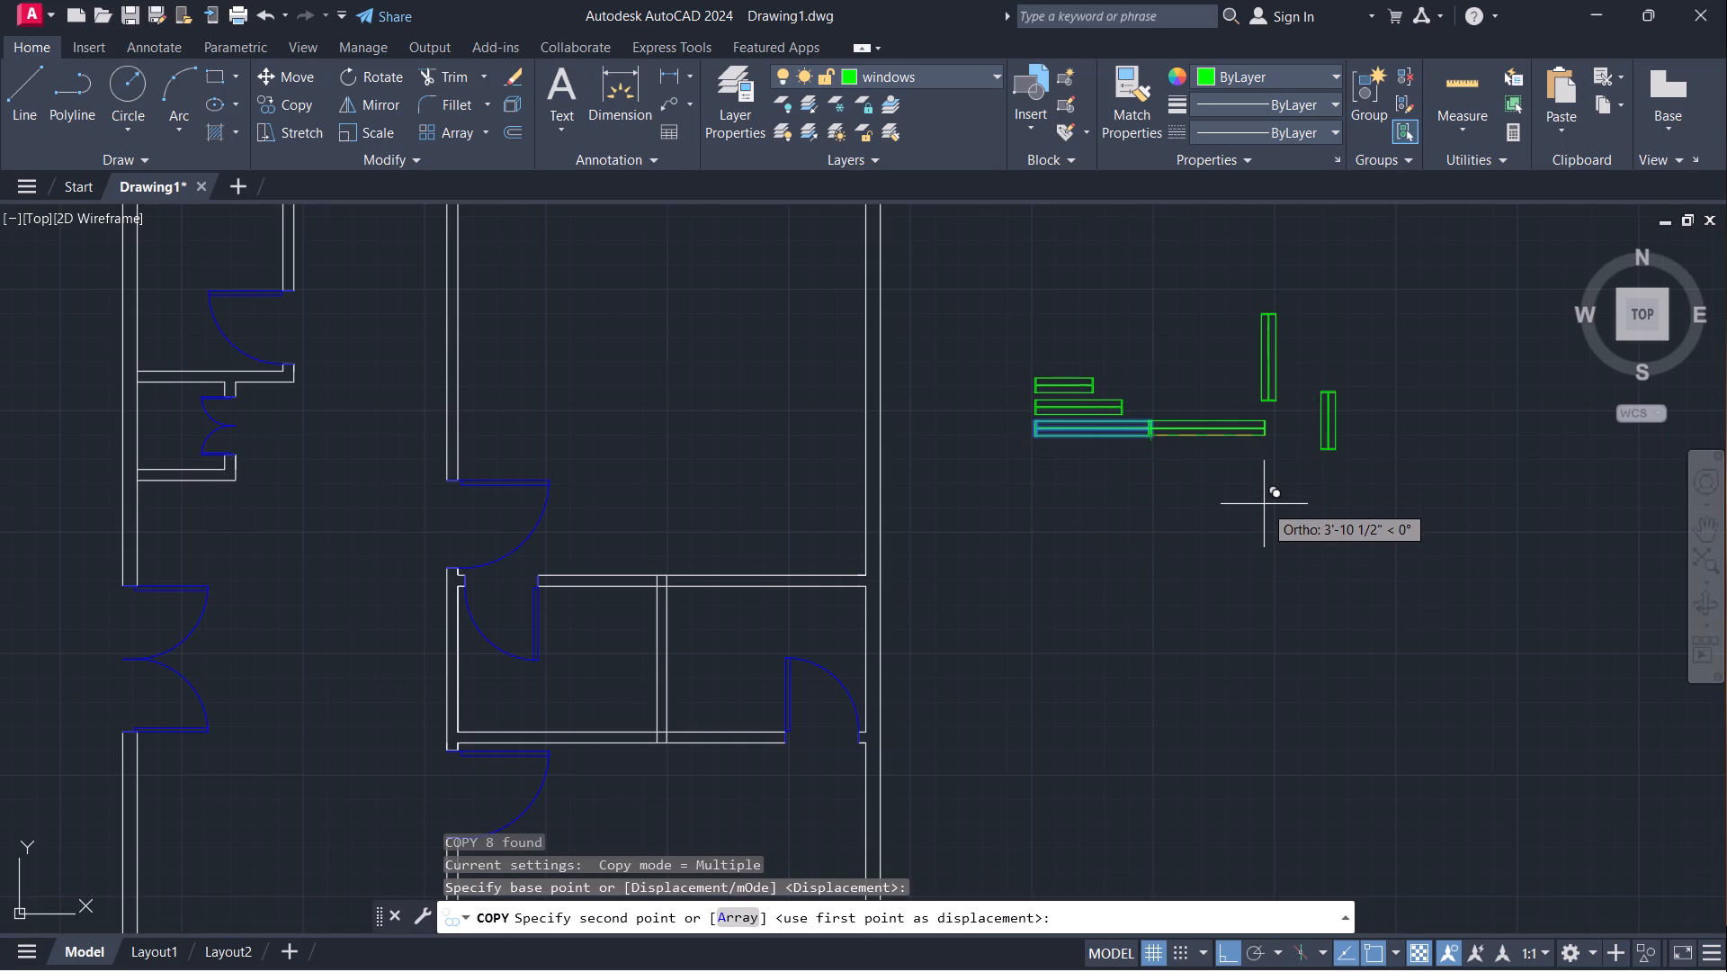
{"action": "left_click", "coordinate": [1264, 506]}
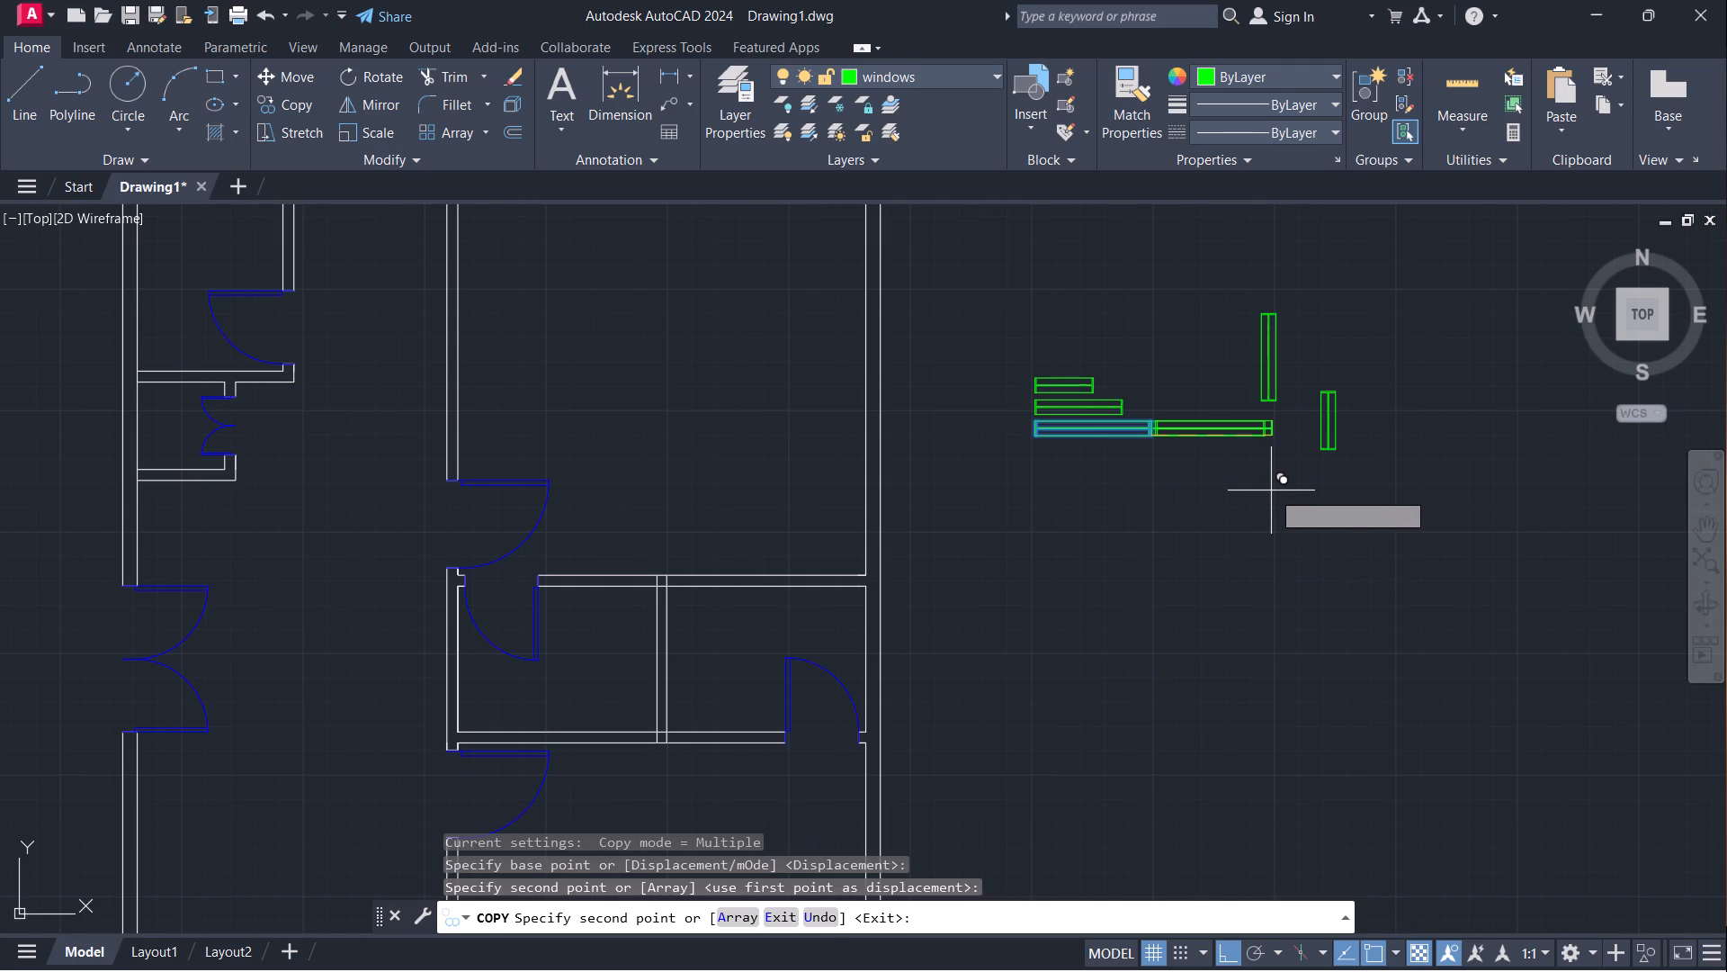
{"action": "key", "text": "Escape"}
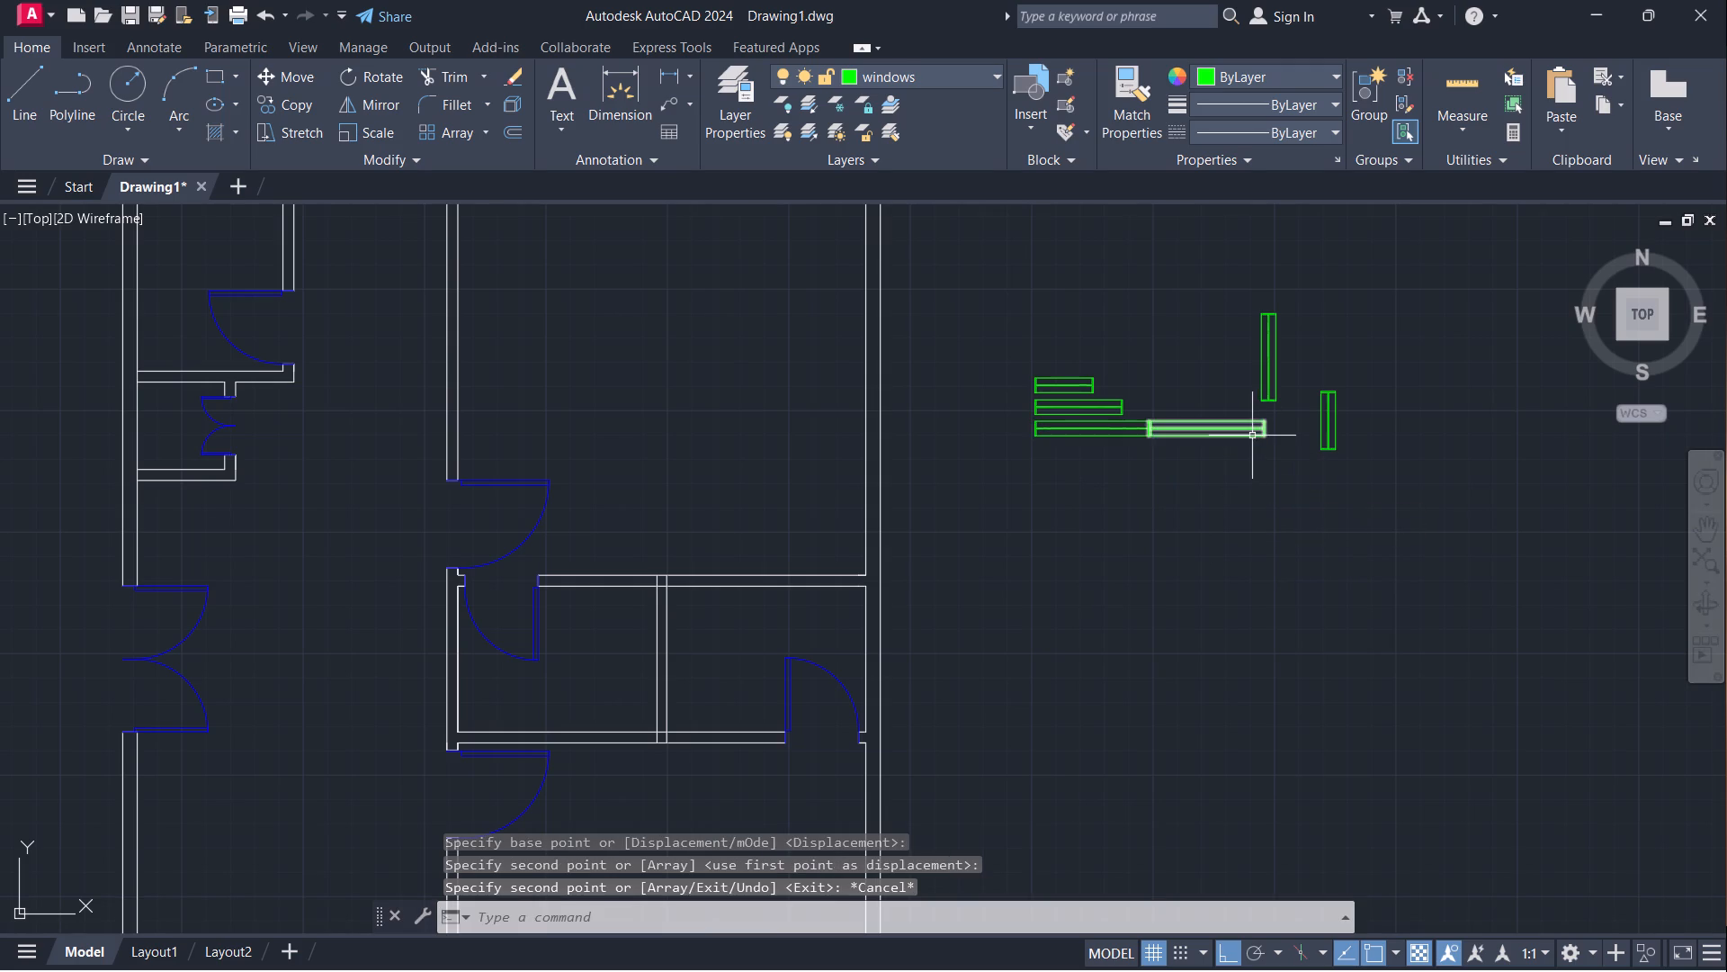
Rotate the copied 4' window 90° about its upper-right corner so it stands vertically below the 3' one.
{"action": "left_click", "coordinate": [1252, 436]}
{"action": "type", "text": "ro"}
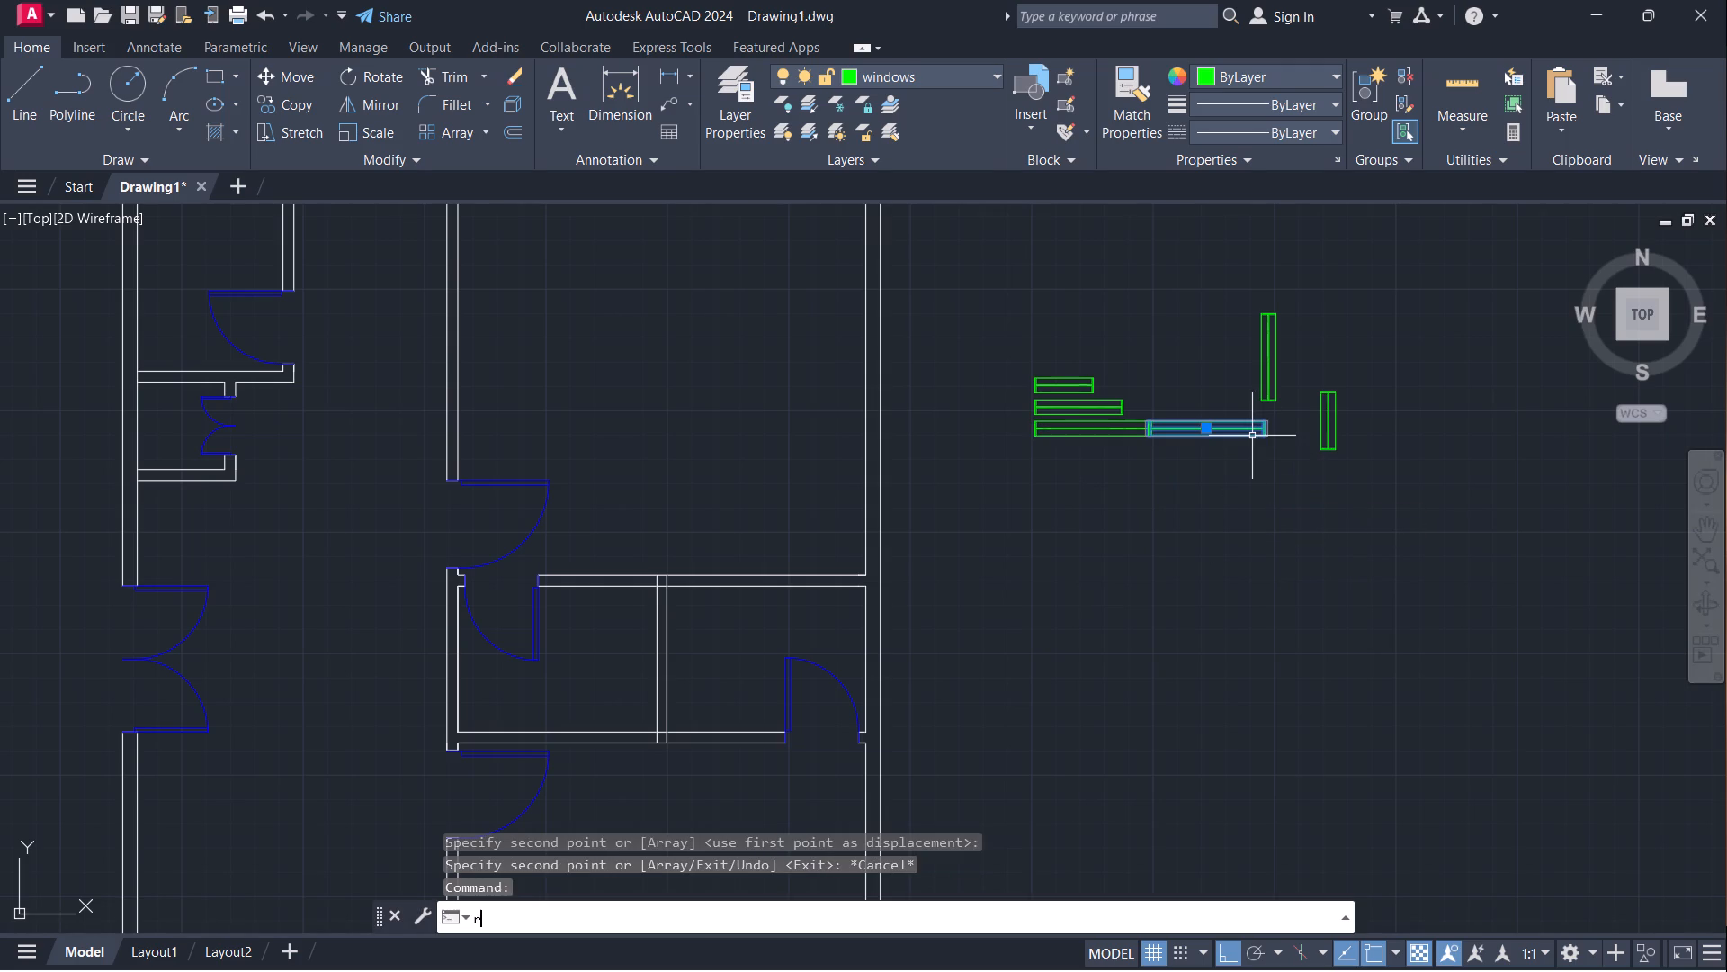
{"action": "key", "text": "Return"}
{"action": "left_click", "coordinate": [1261, 413]}
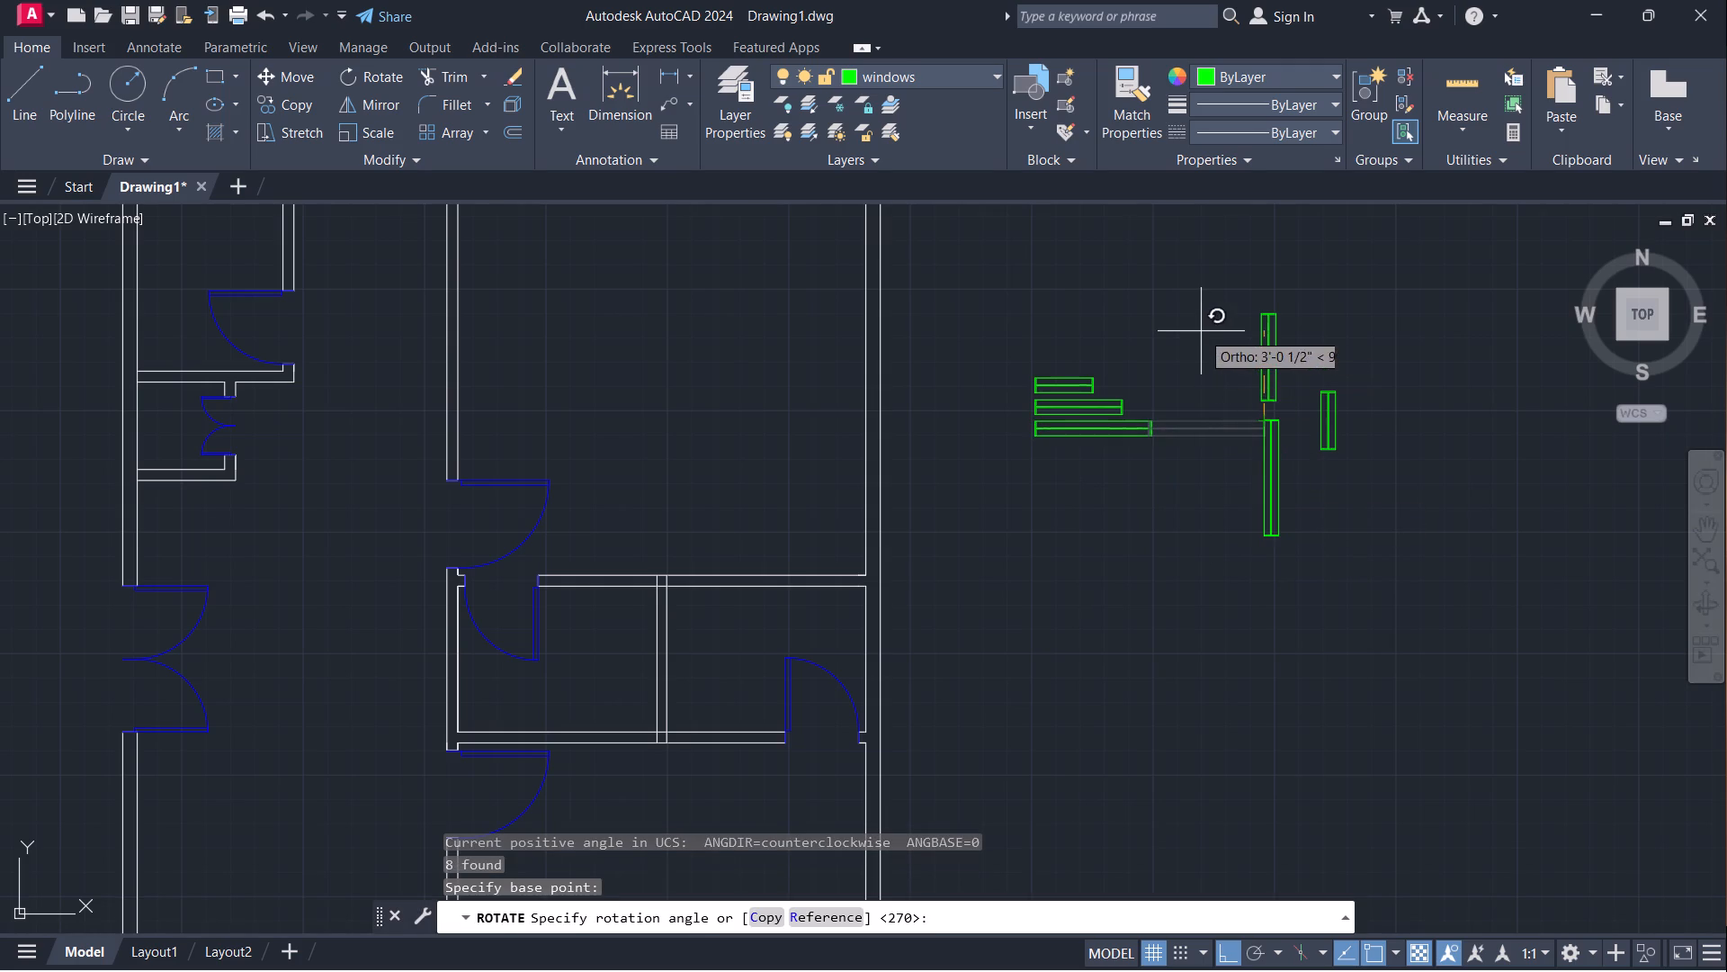
{"action": "left_click", "coordinate": [1201, 329]}
{"action": "key", "text": "Escape"}
With ortho off, copy the vertical 2' window from its lower-right corner into the east exterior wall of the small room with the door.
{"action": "scroll", "coordinate": [1229, 340], "scroll_direction": "down", "scroll_amount": 1}
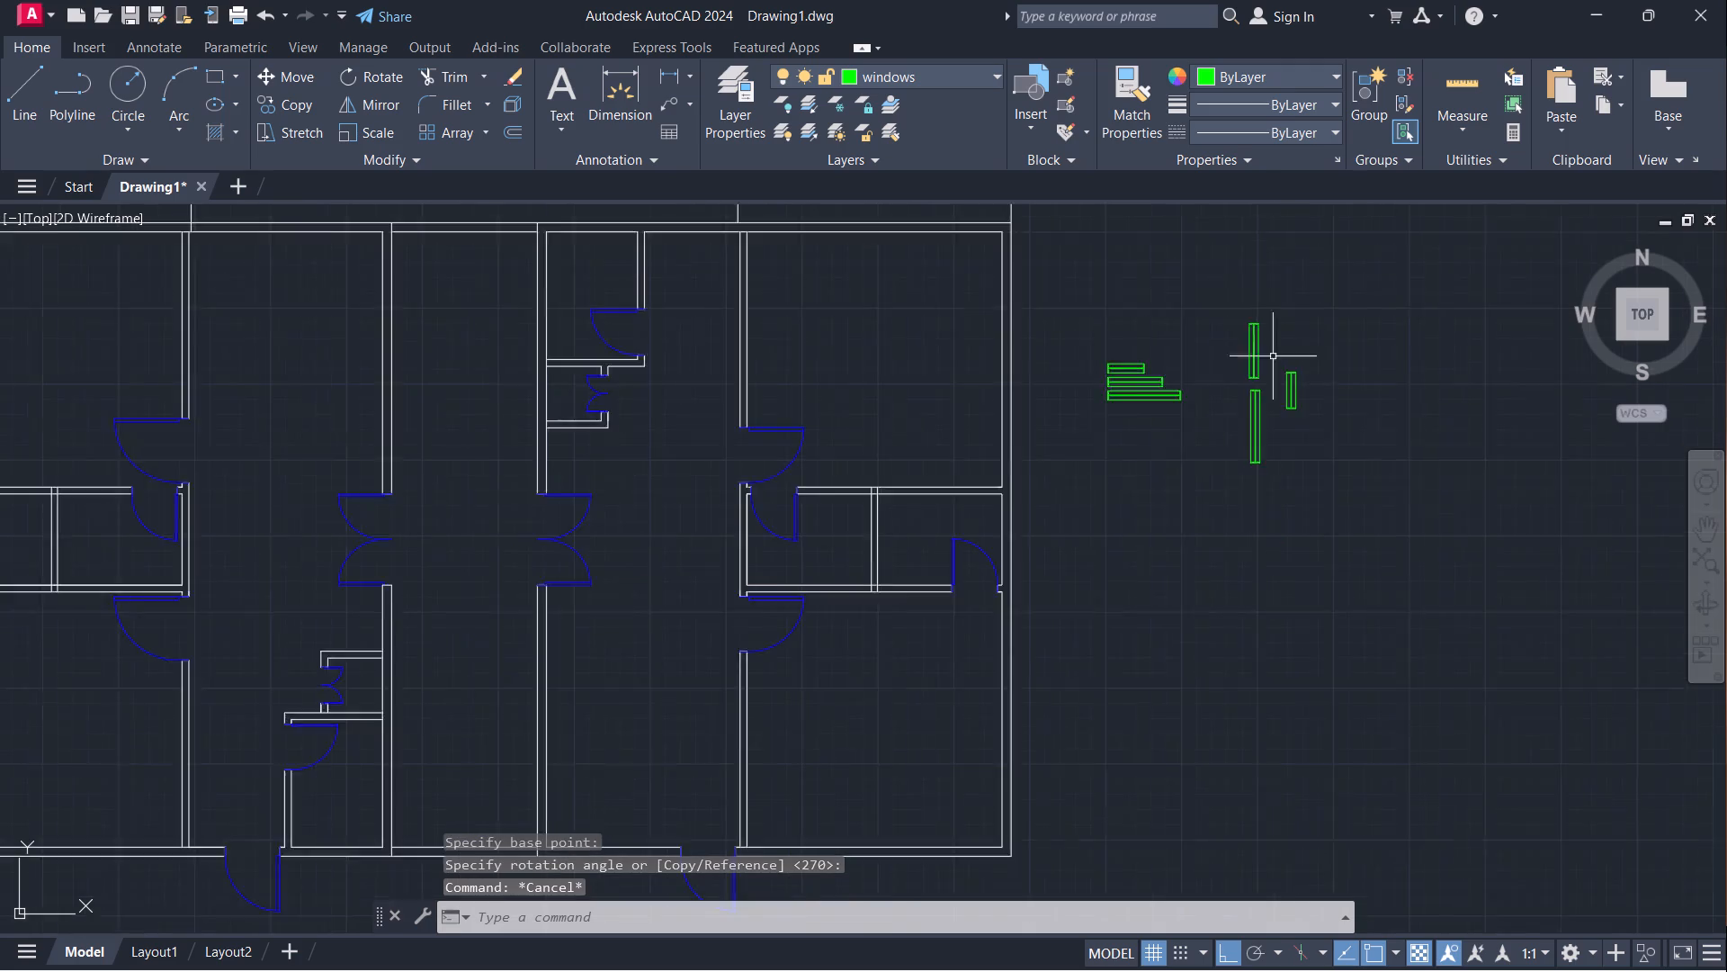
{"action": "scroll", "coordinate": [1292, 369], "scroll_direction": "down", "scroll_amount": 1}
{"action": "key", "text": "F8"}
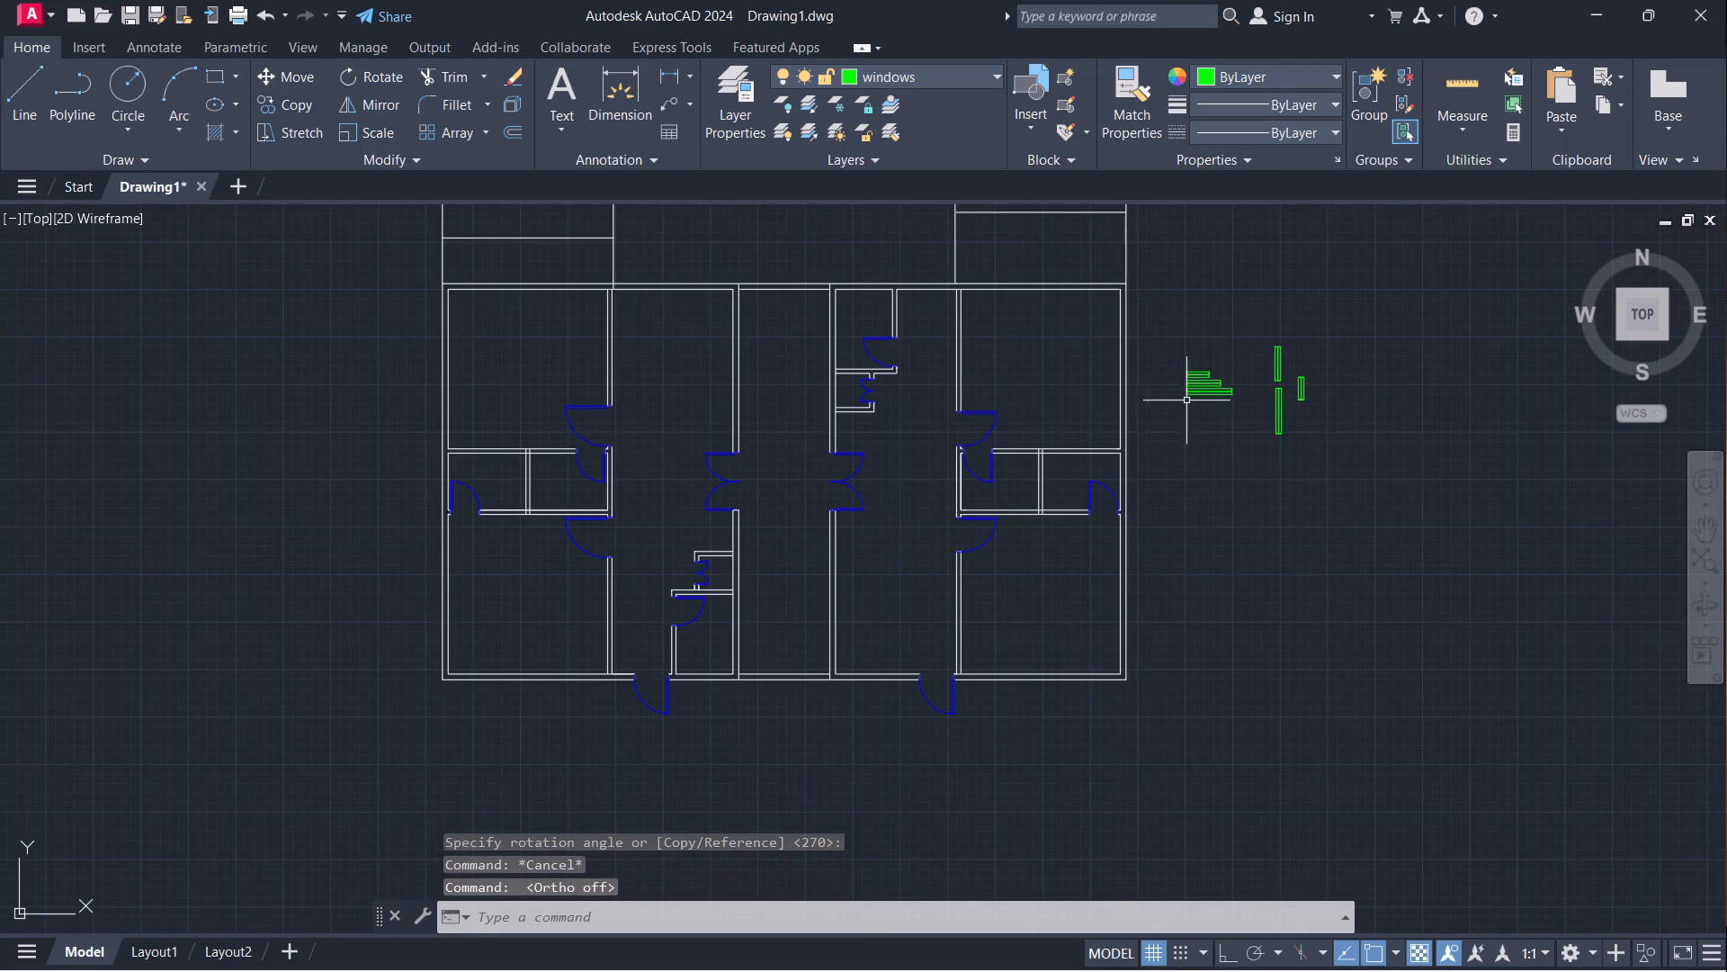
{"action": "scroll", "coordinate": [1284, 389], "scroll_direction": "up", "scroll_amount": 1}
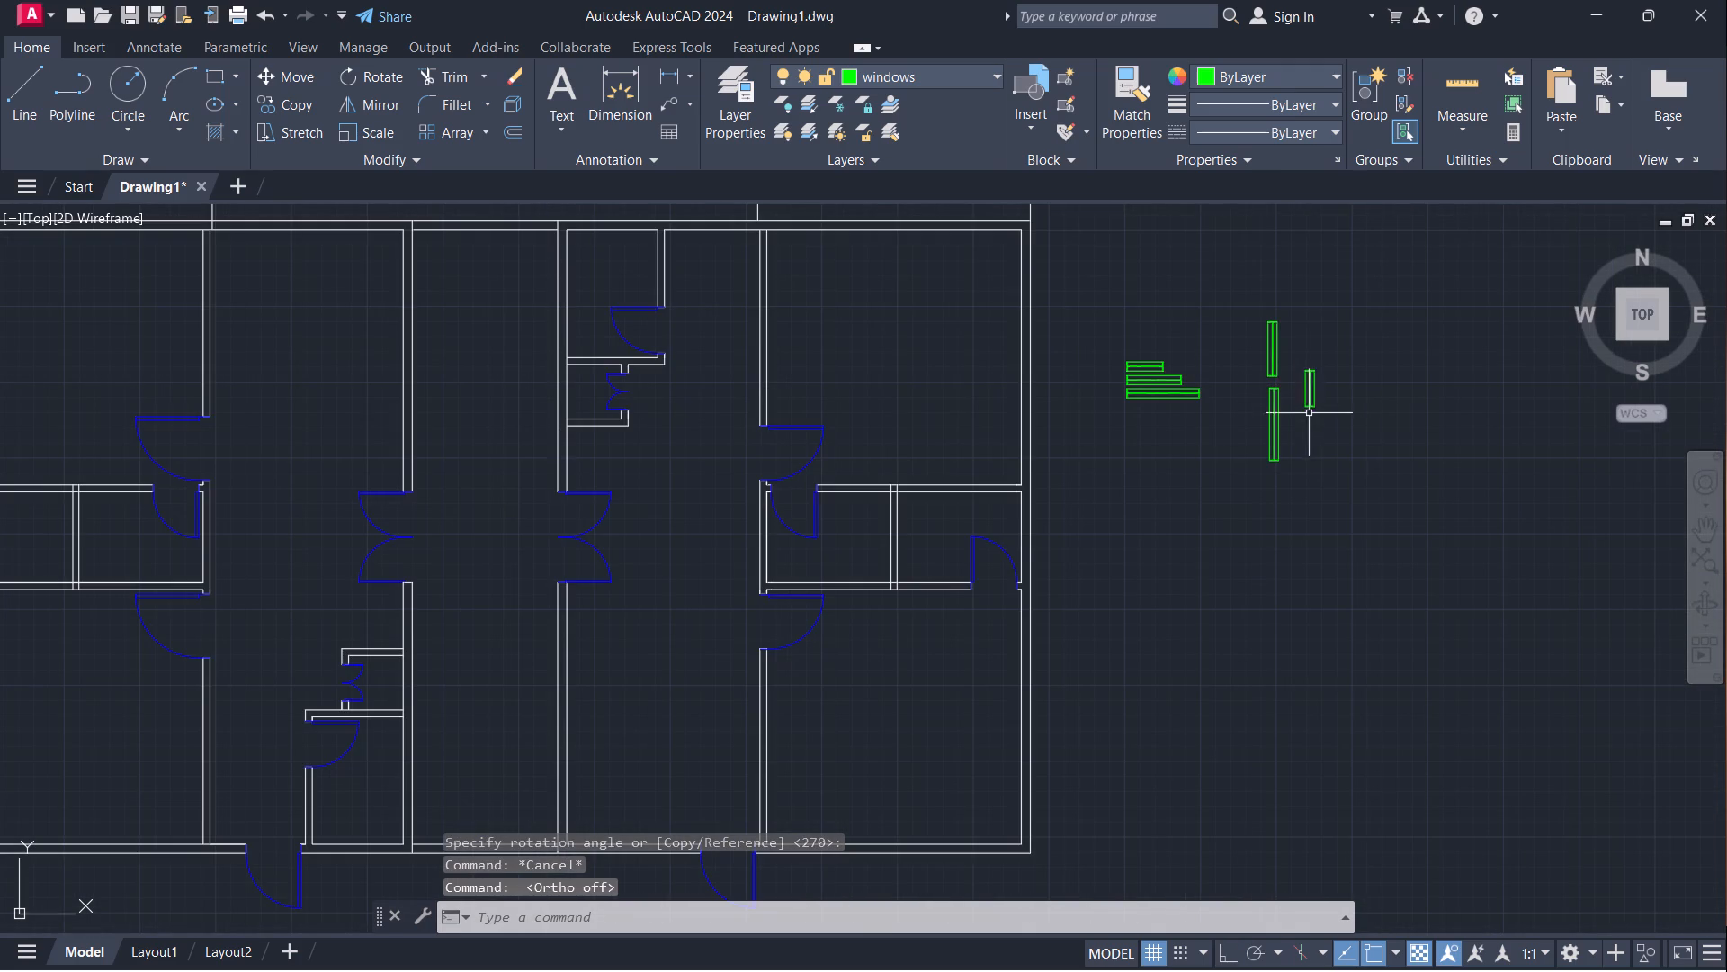
{"action": "left_click", "coordinate": [1317, 405]}
{"action": "type", "text": "co"}
{"action": "key", "text": "Return"}
{"action": "left_click", "coordinate": [1320, 405]}
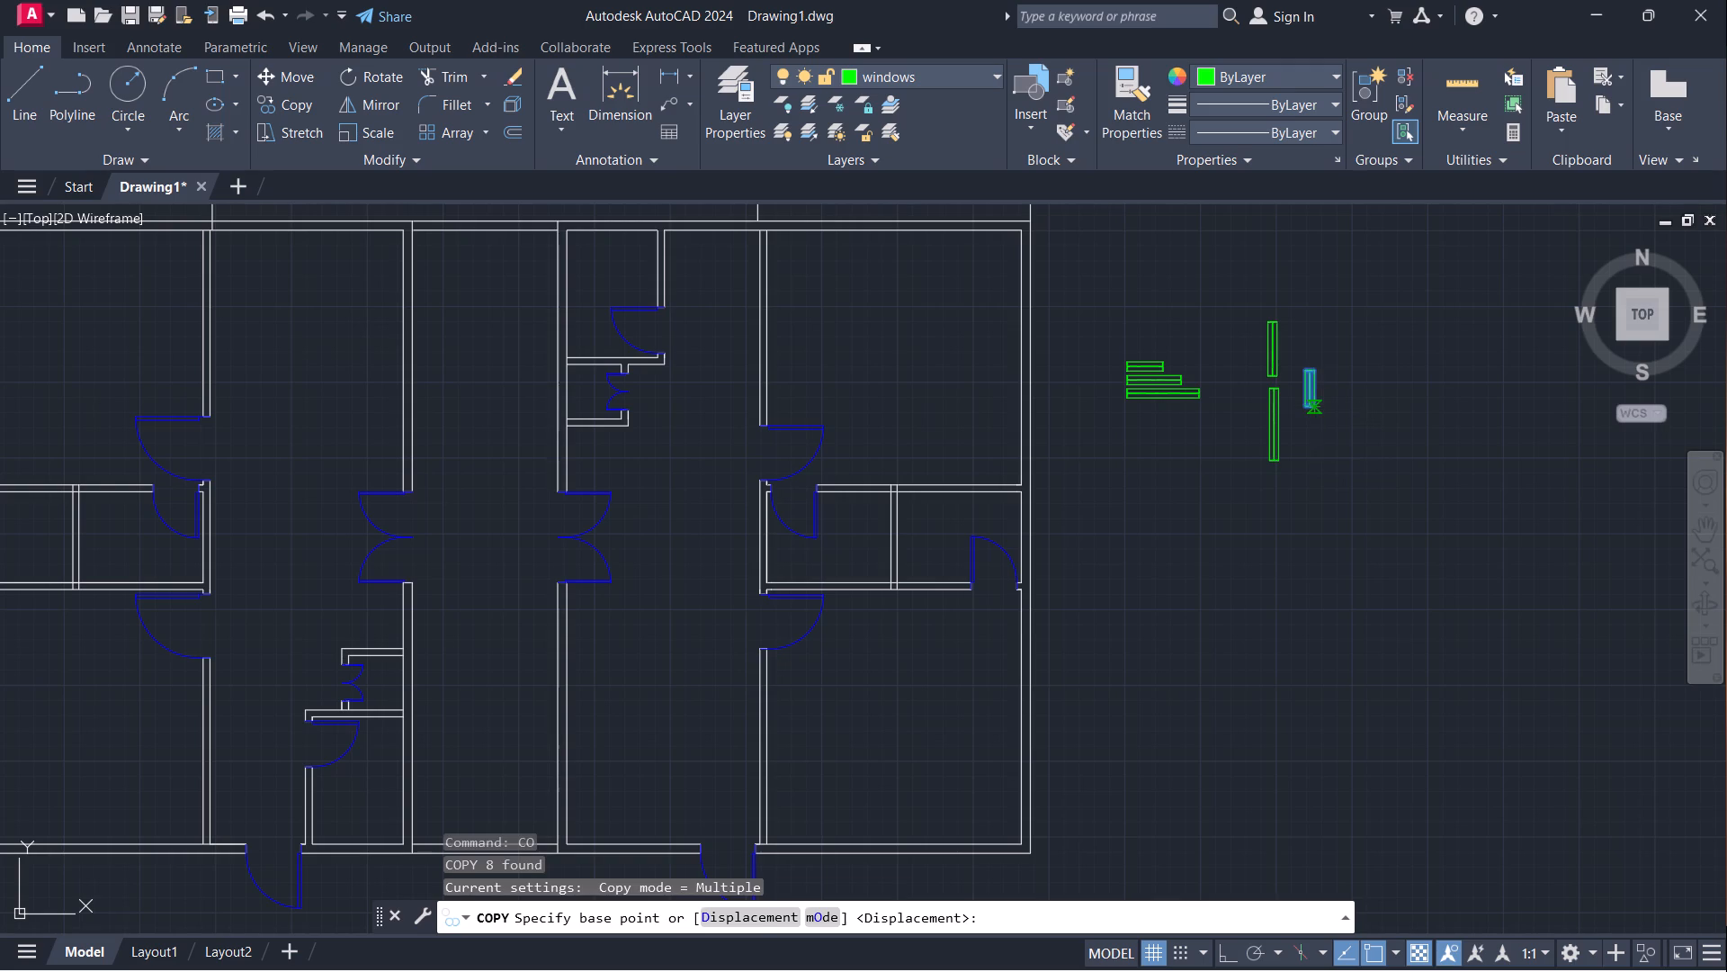
{"action": "scroll", "coordinate": [1030, 552], "scroll_direction": "up", "scroll_amount": 2}
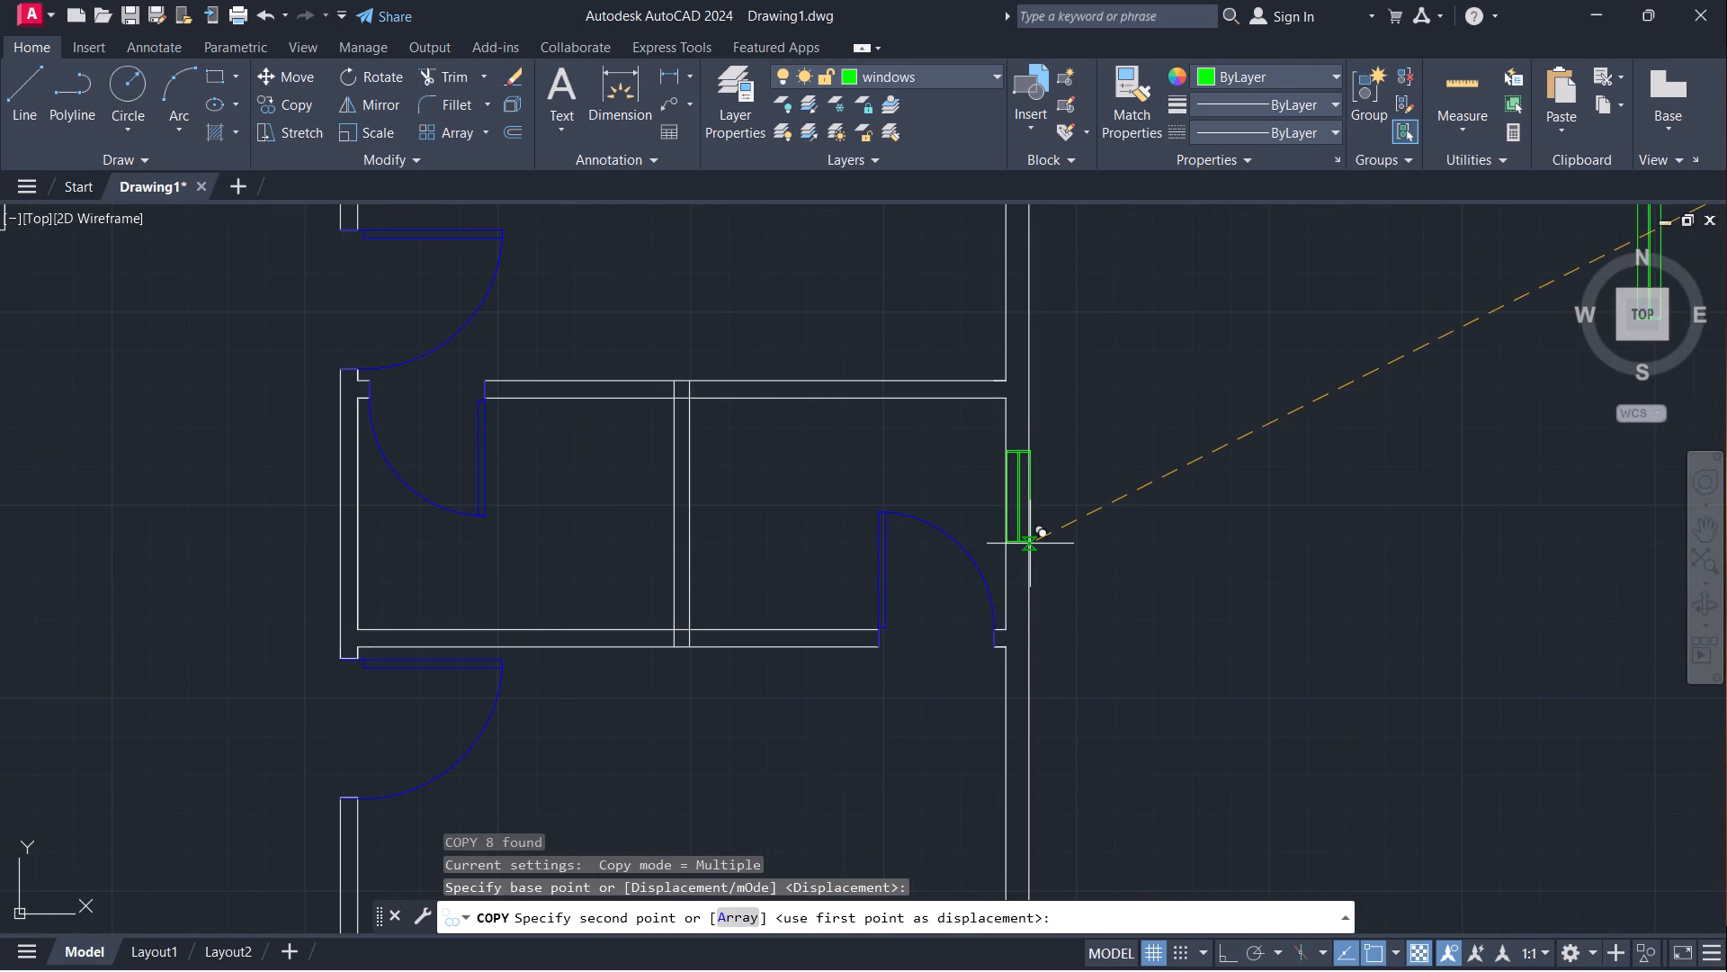
{"action": "left_click", "coordinate": [1030, 544]}
Place another copy of the vertical 2' window in the west exterior wall of the matching small room and end copying.
{"action": "scroll", "coordinate": [1158, 524], "scroll_direction": "down", "scroll_amount": 3}
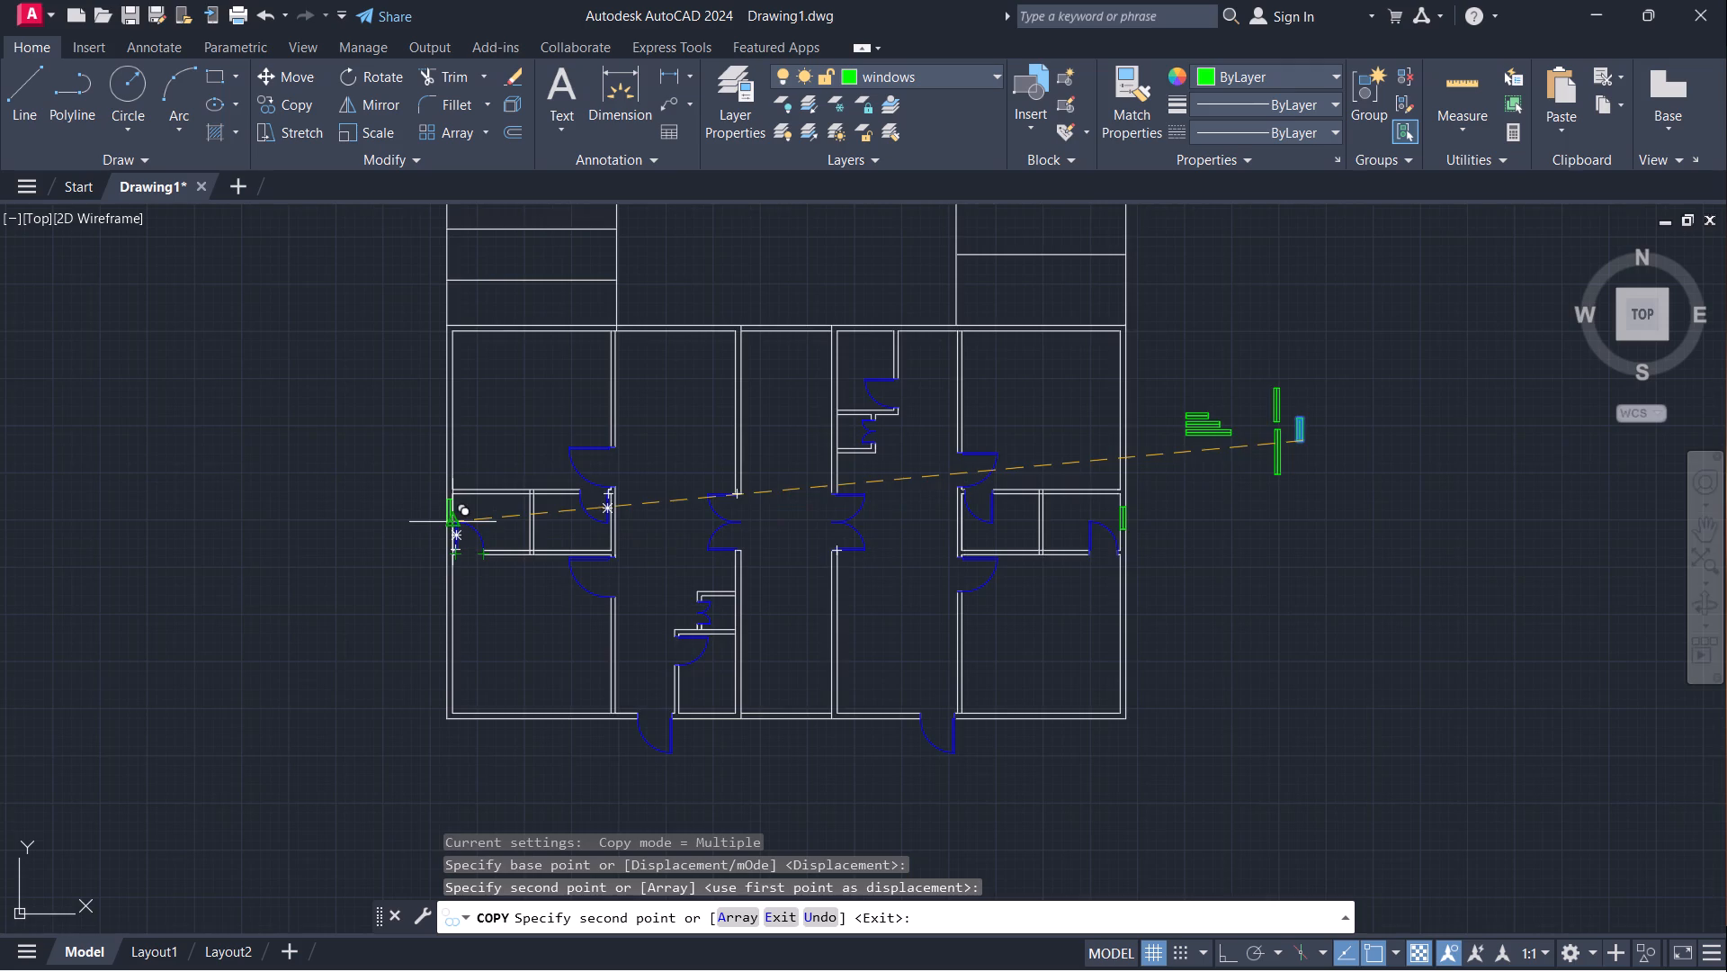
{"action": "scroll", "coordinate": [445, 526], "scroll_direction": "up", "scroll_amount": 3}
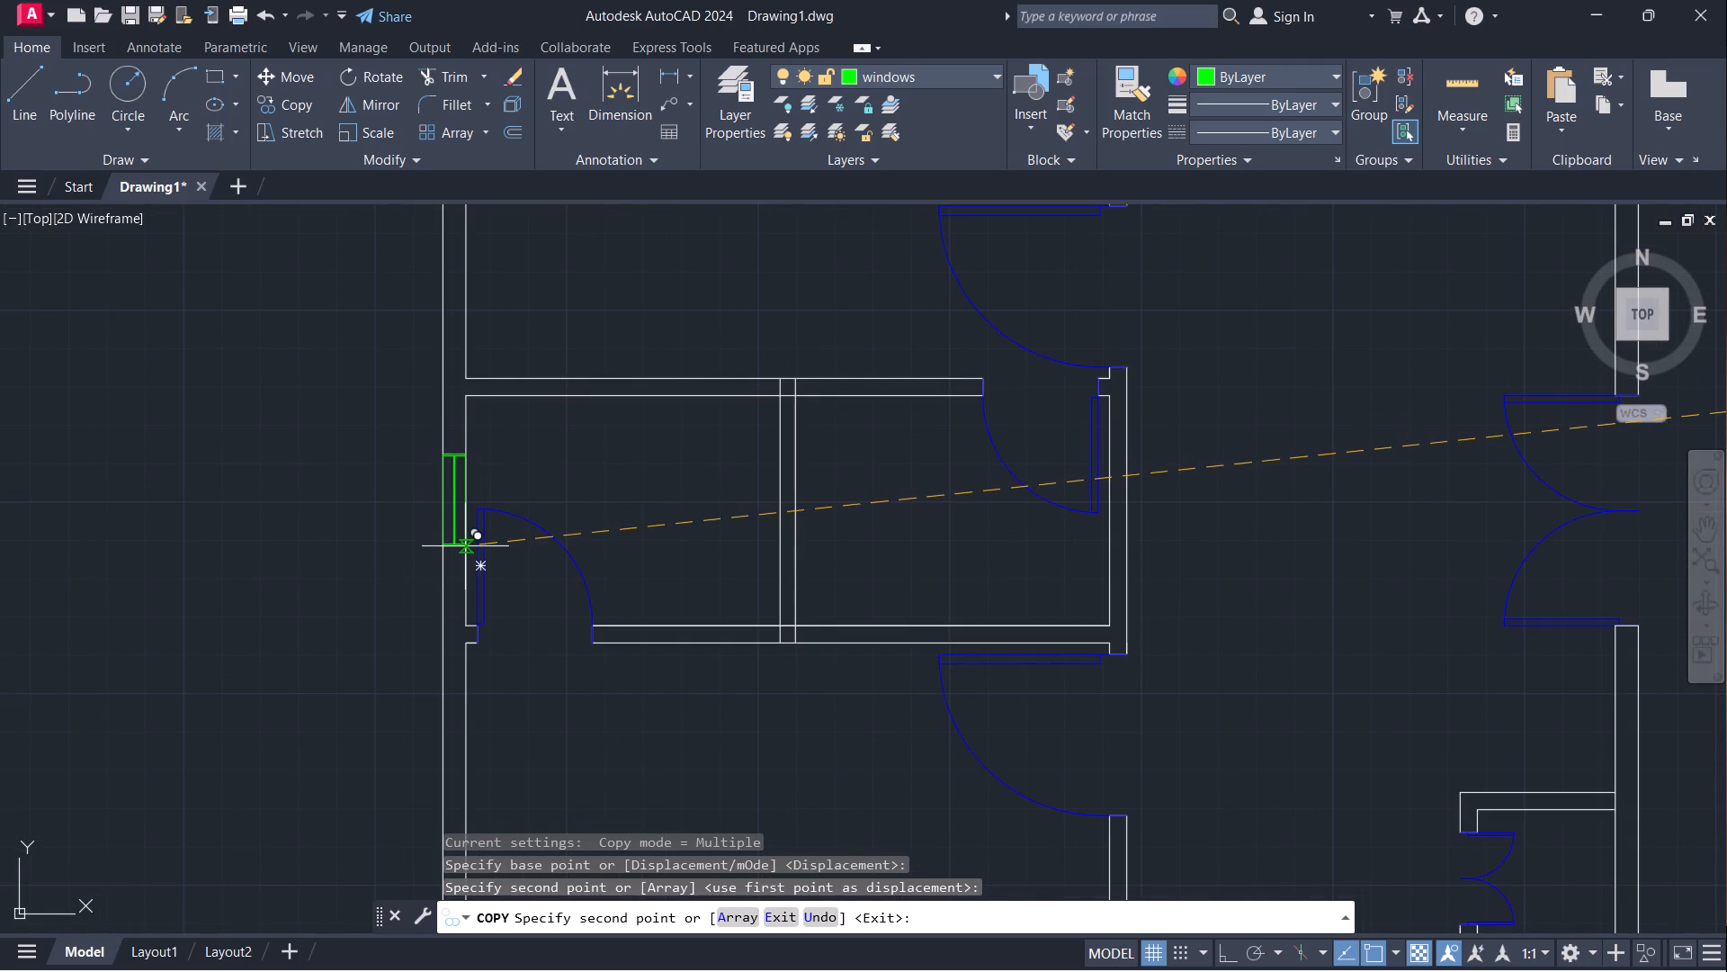
{"action": "left_click", "coordinate": [465, 546]}
{"action": "scroll", "coordinate": [547, 541], "scroll_direction": "down", "scroll_amount": 3}
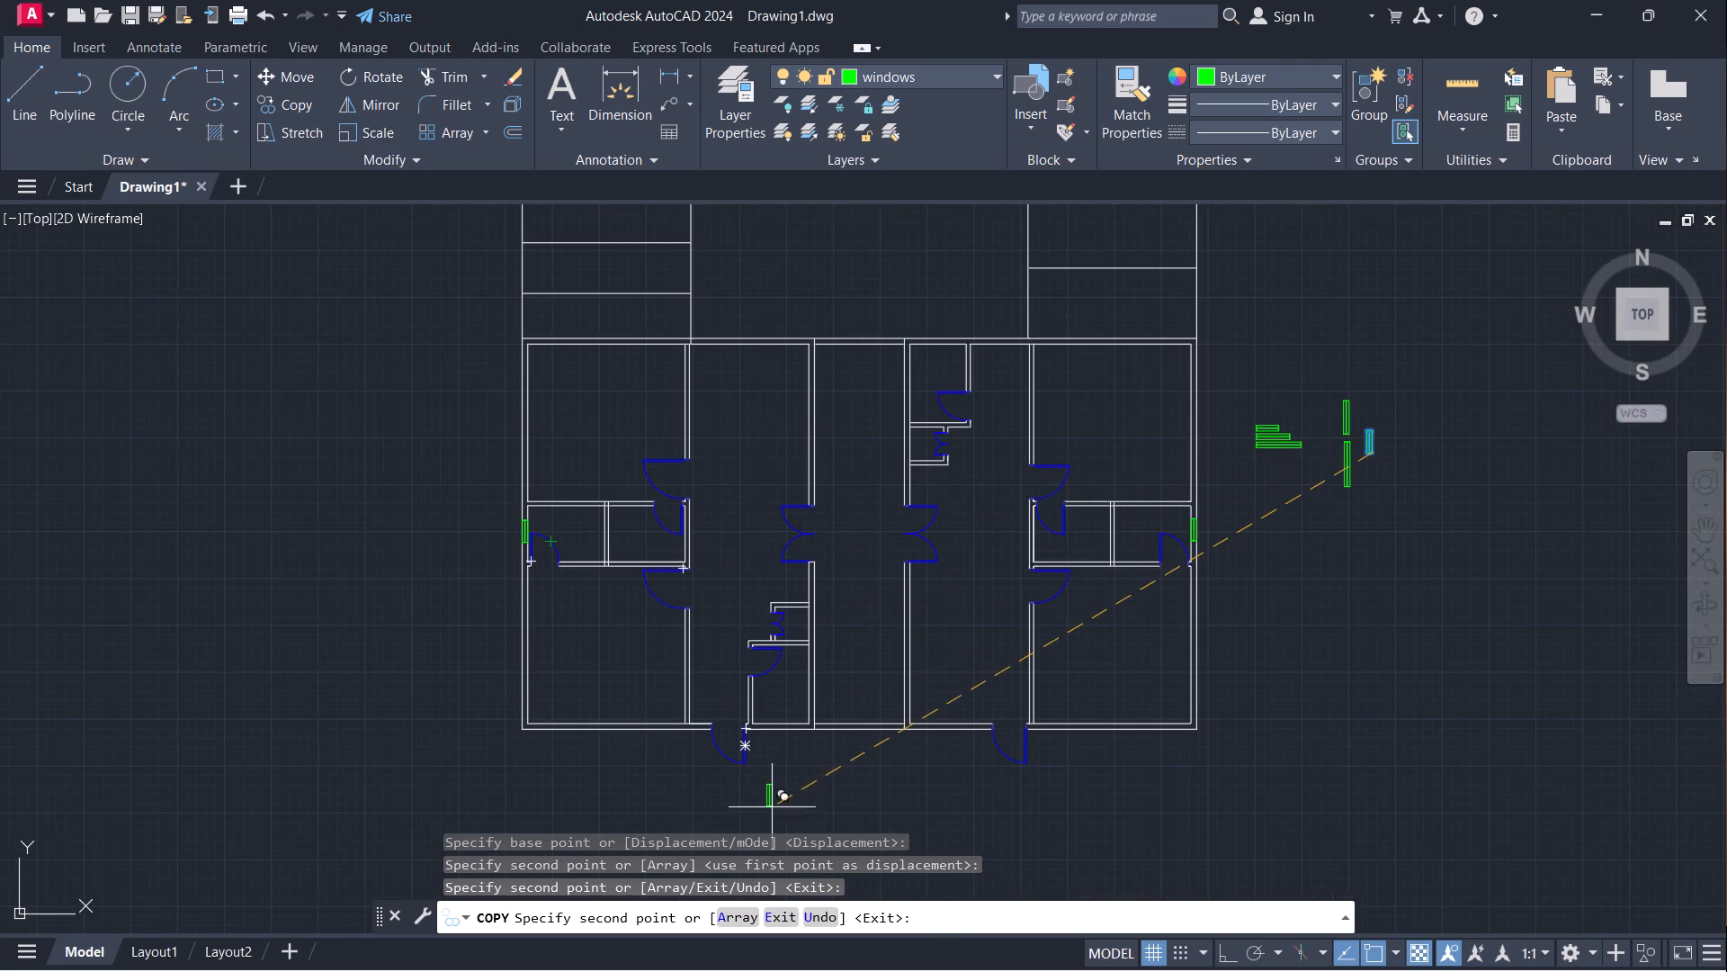
{"action": "scroll", "coordinate": [817, 767], "scroll_direction": "up", "scroll_amount": 2}
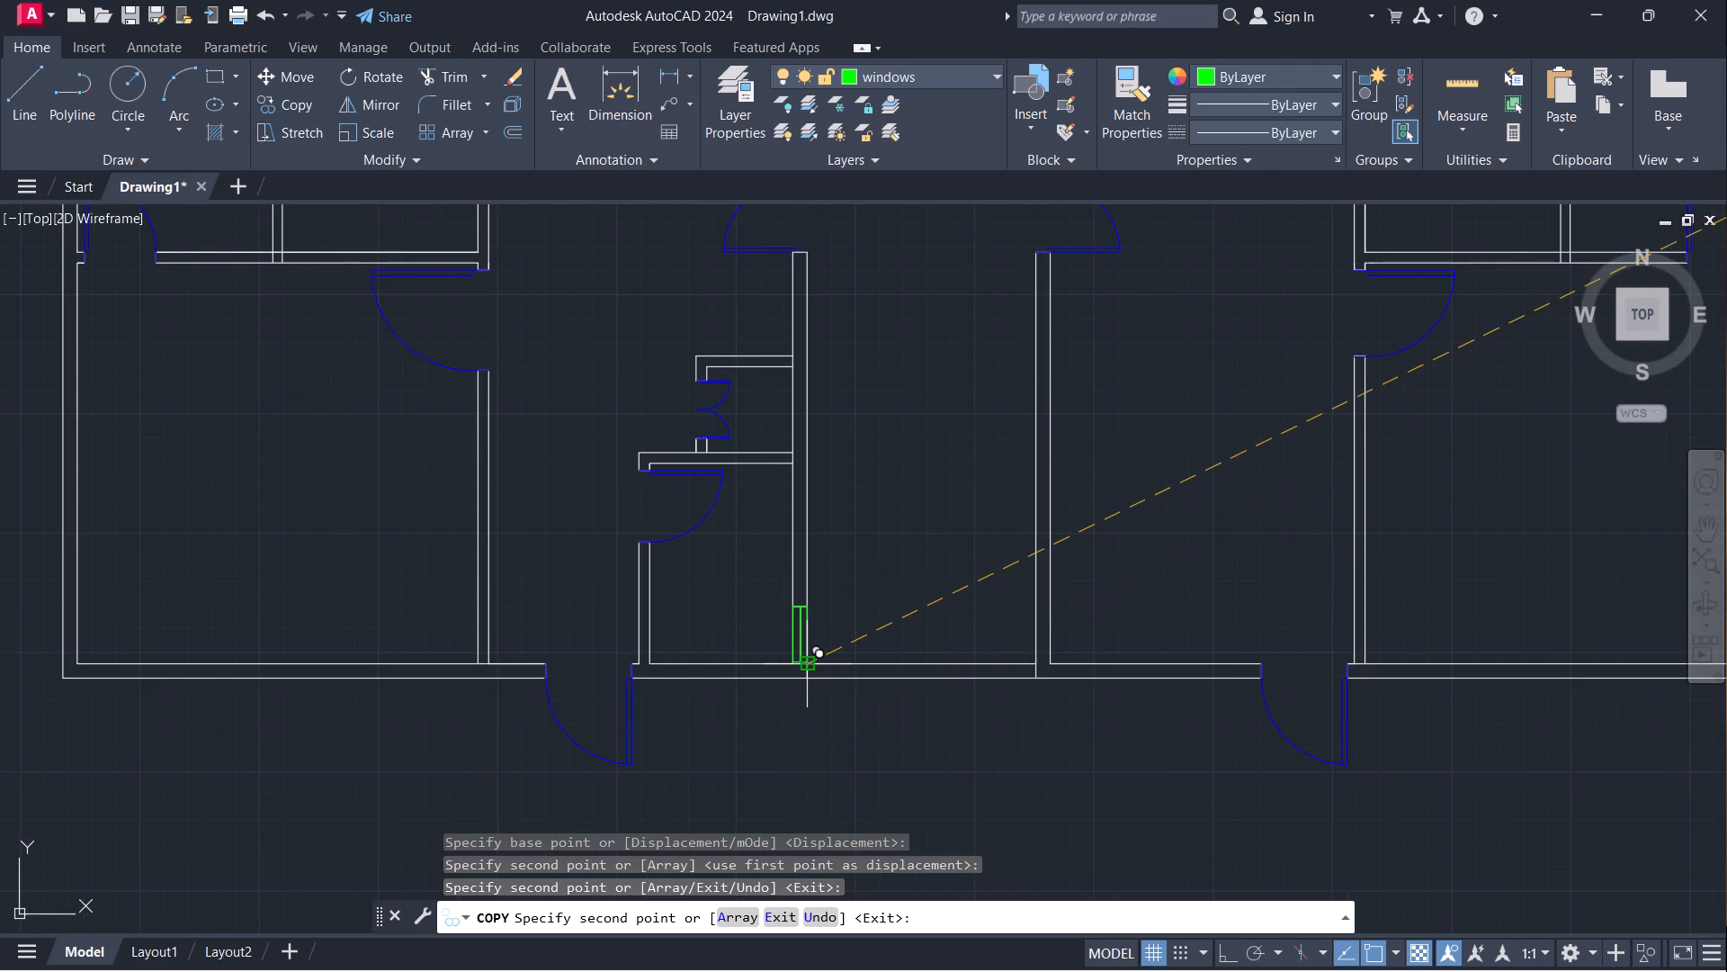
{"action": "scroll", "coordinate": [808, 657], "scroll_direction": "up", "scroll_amount": 2}
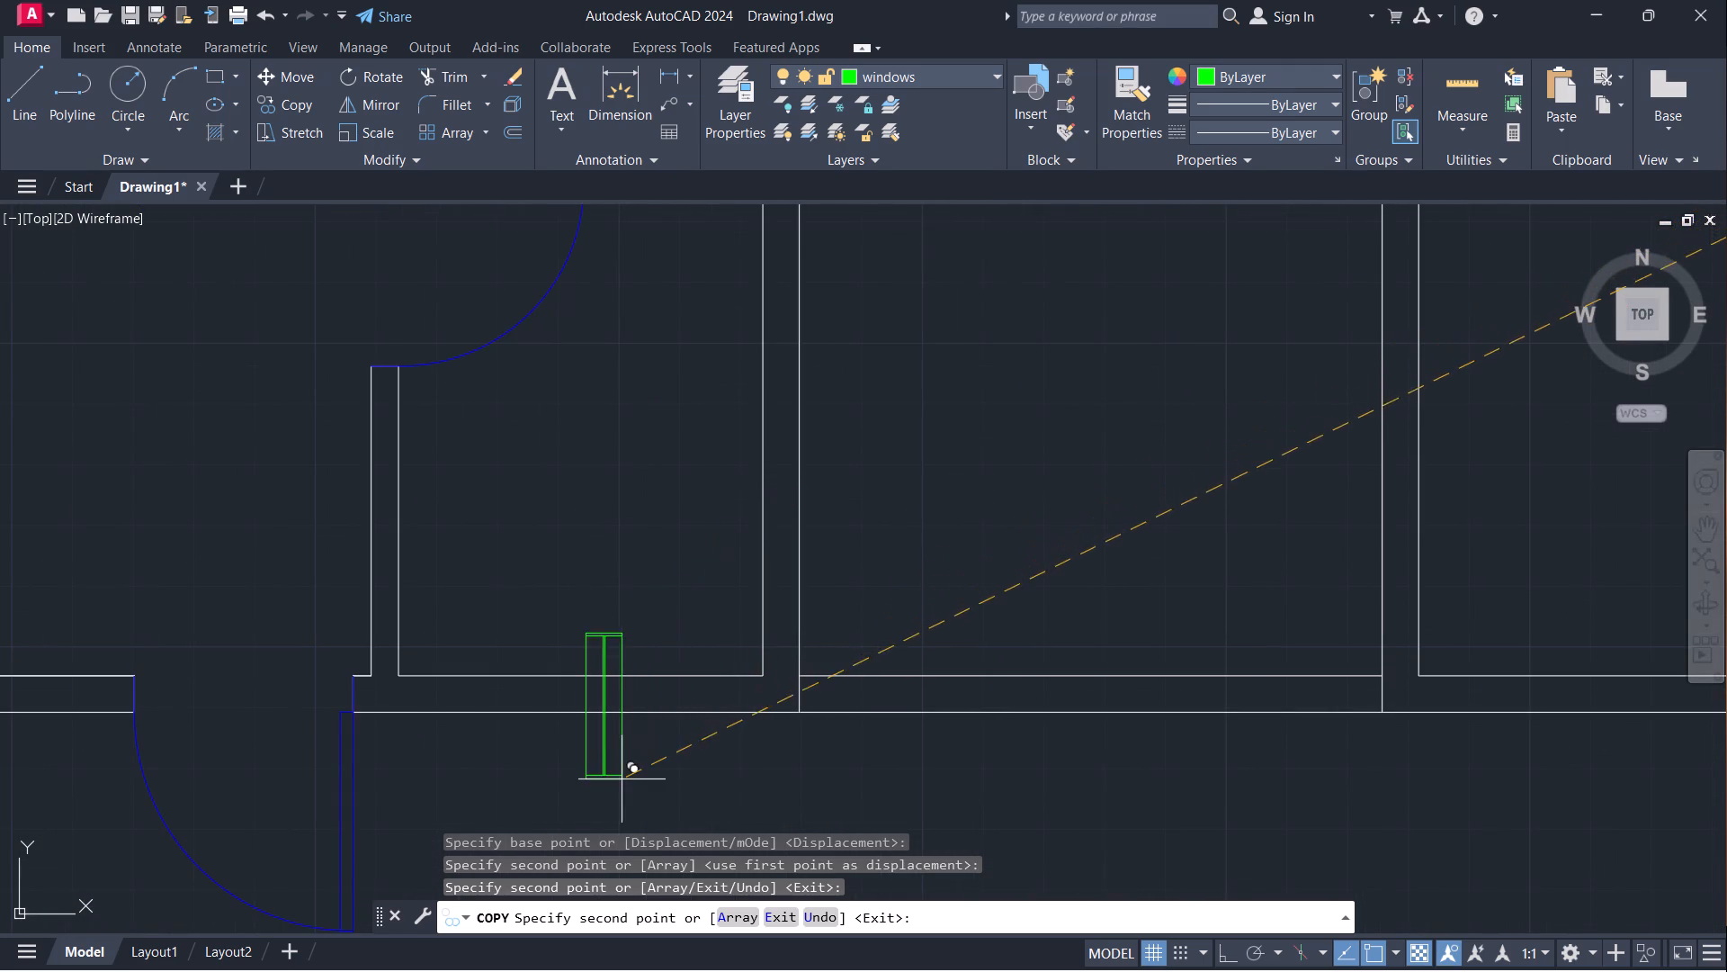
{"action": "scroll", "coordinate": [624, 712], "scroll_direction": "down", "scroll_amount": 3}
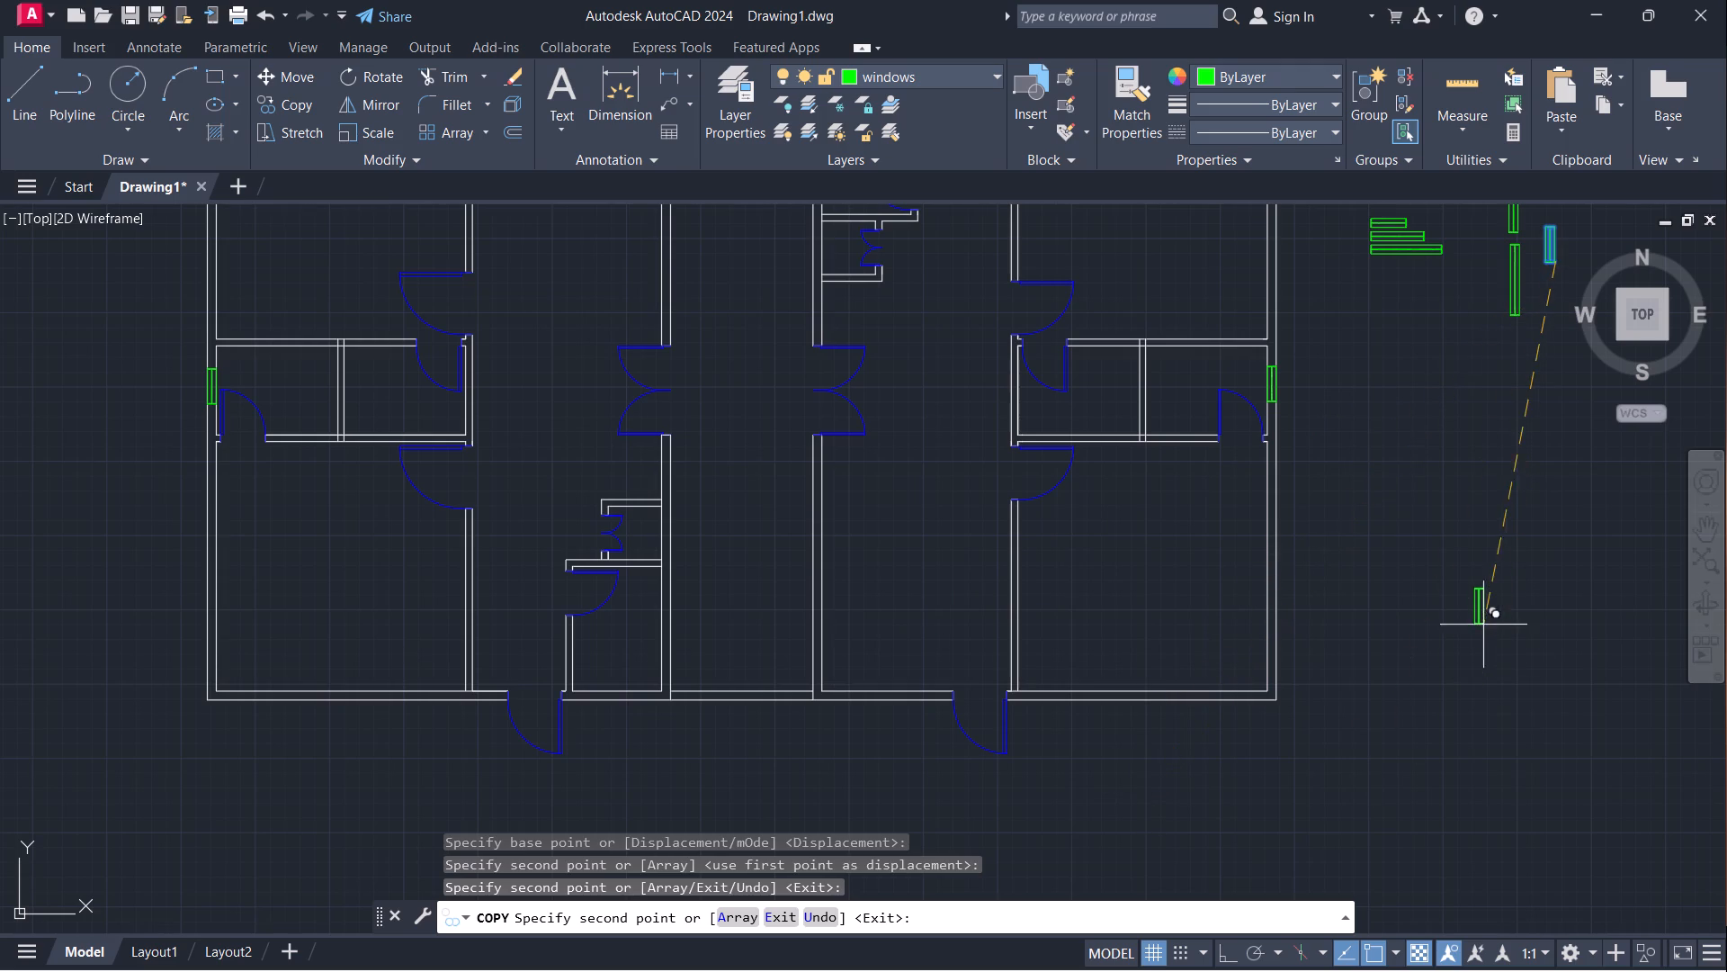
{"action": "key", "text": "Escape"}
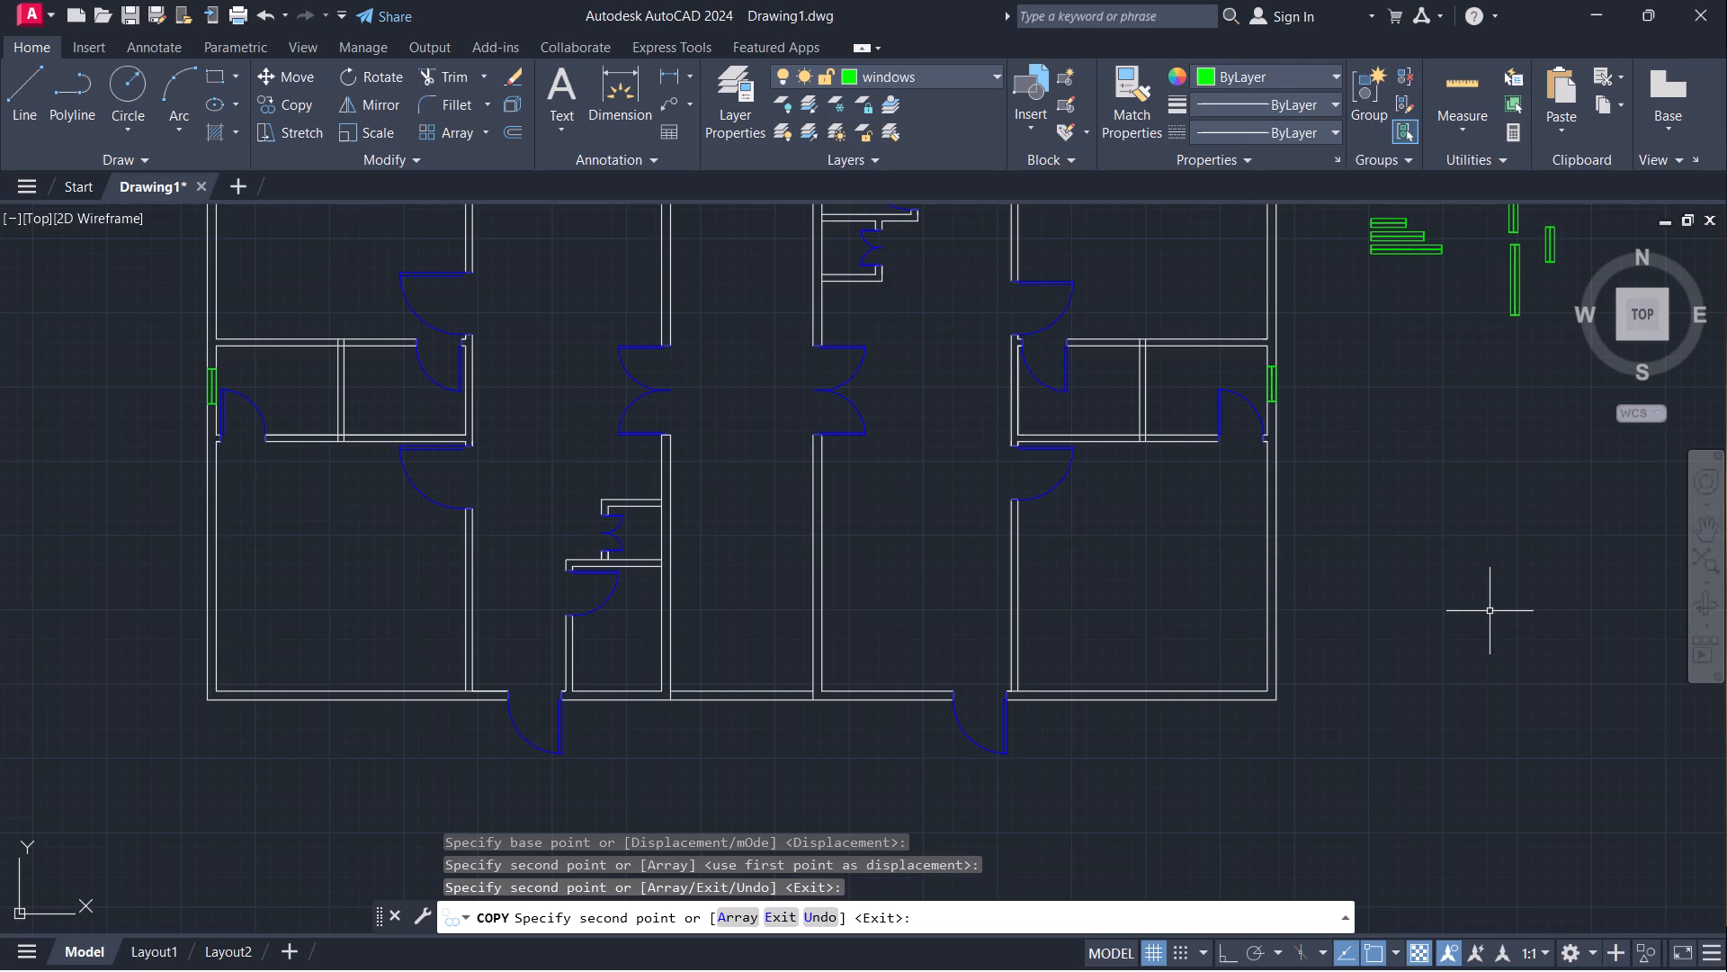
Copy the horizontal 2' window from its upper-right corner into the south exterior wall of the small room beside the west entrance door.
{"action": "middle_click_drag", "start_coordinate": [1436, 531], "coordinate": [1465, 599]}
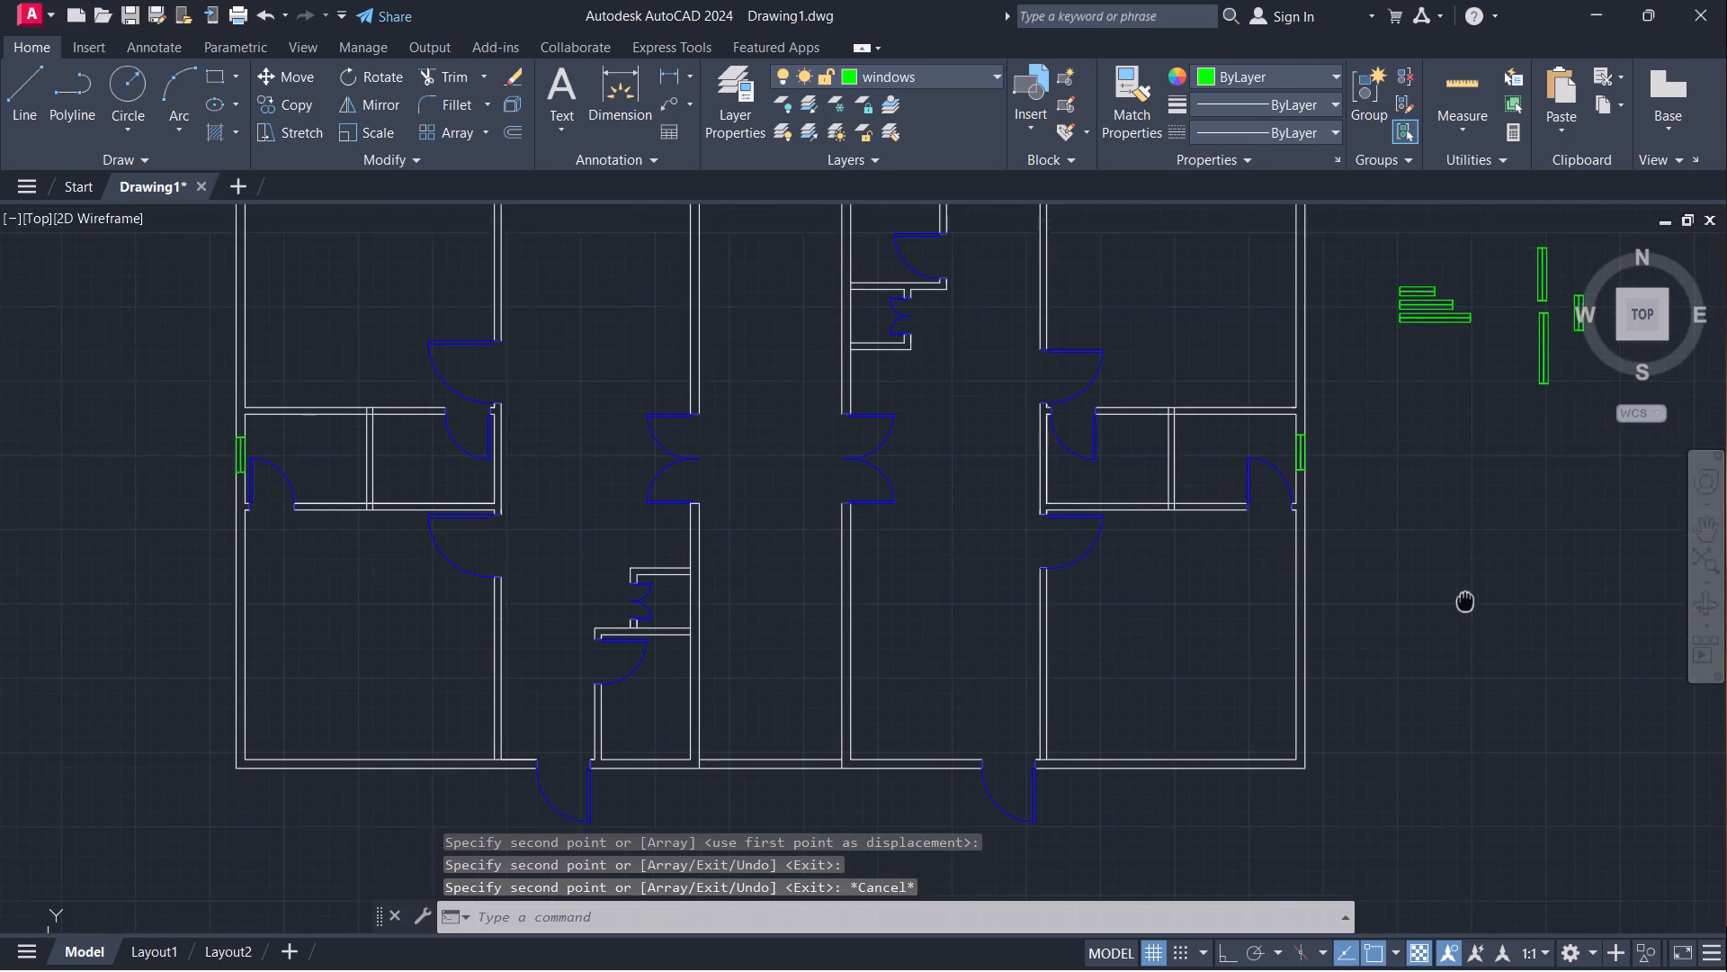
{"action": "middle_click_drag", "start_coordinate": [1465, 599], "coordinate": [1437, 652]}
{"action": "left_click", "coordinate": [1400, 338]}
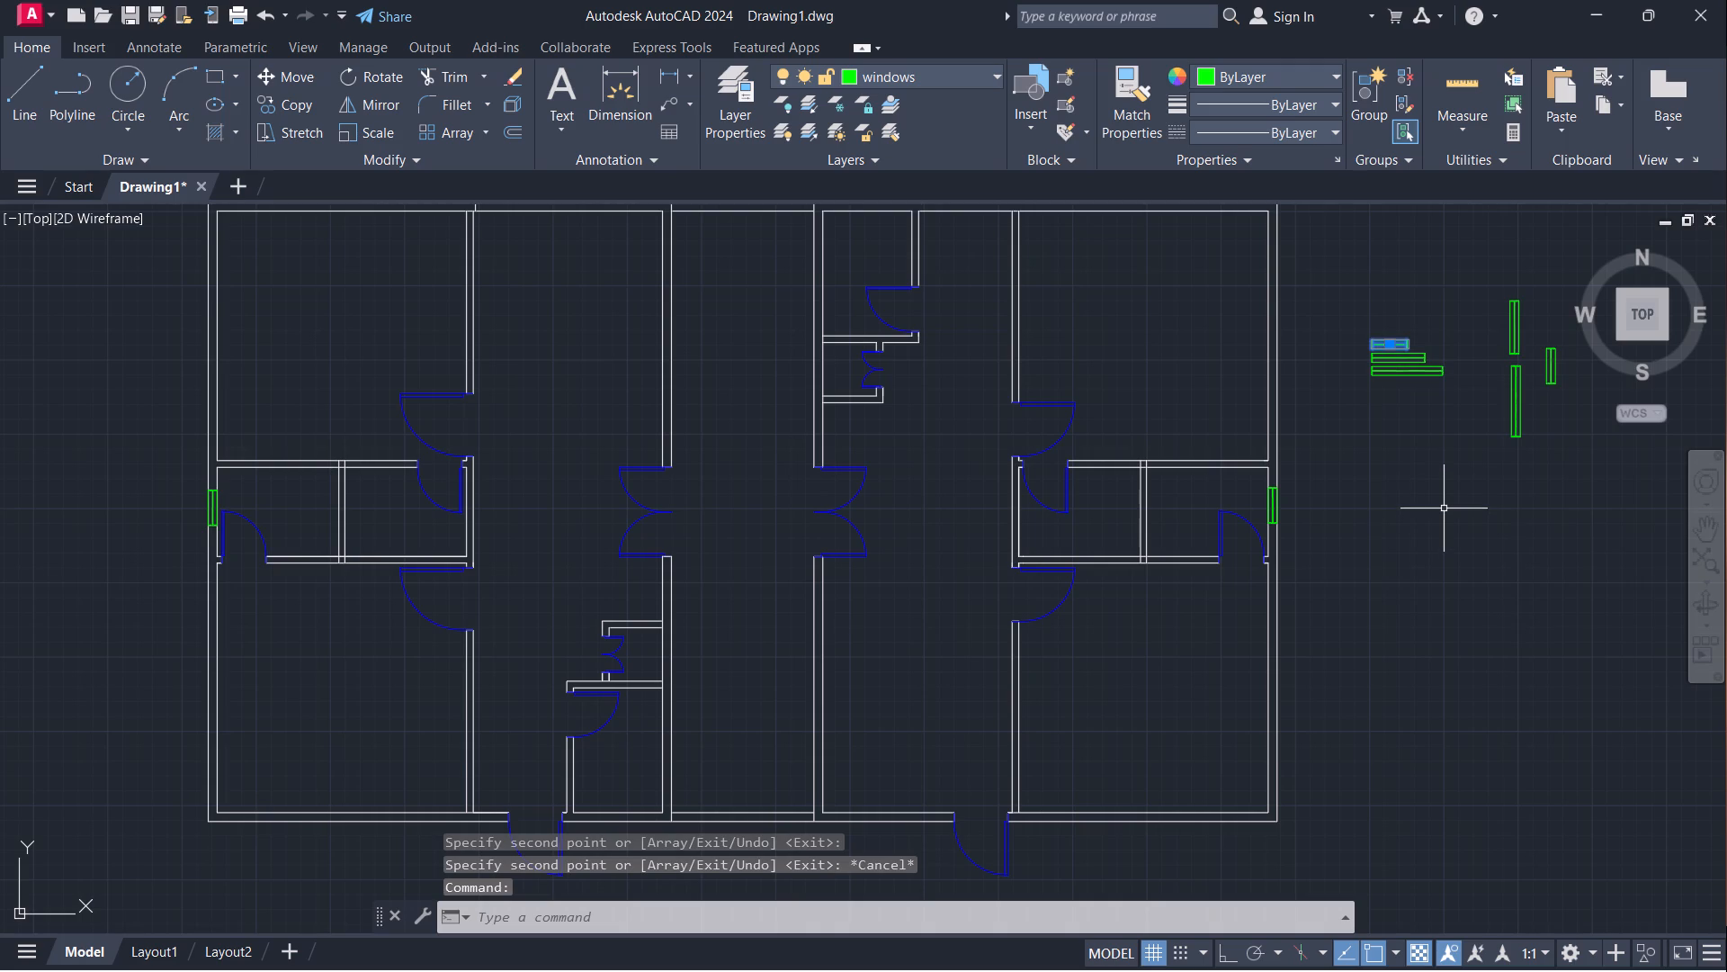
{"action": "key", "text": "c"}
{"action": "key", "text": "o"}
{"action": "key", "text": "Return"}
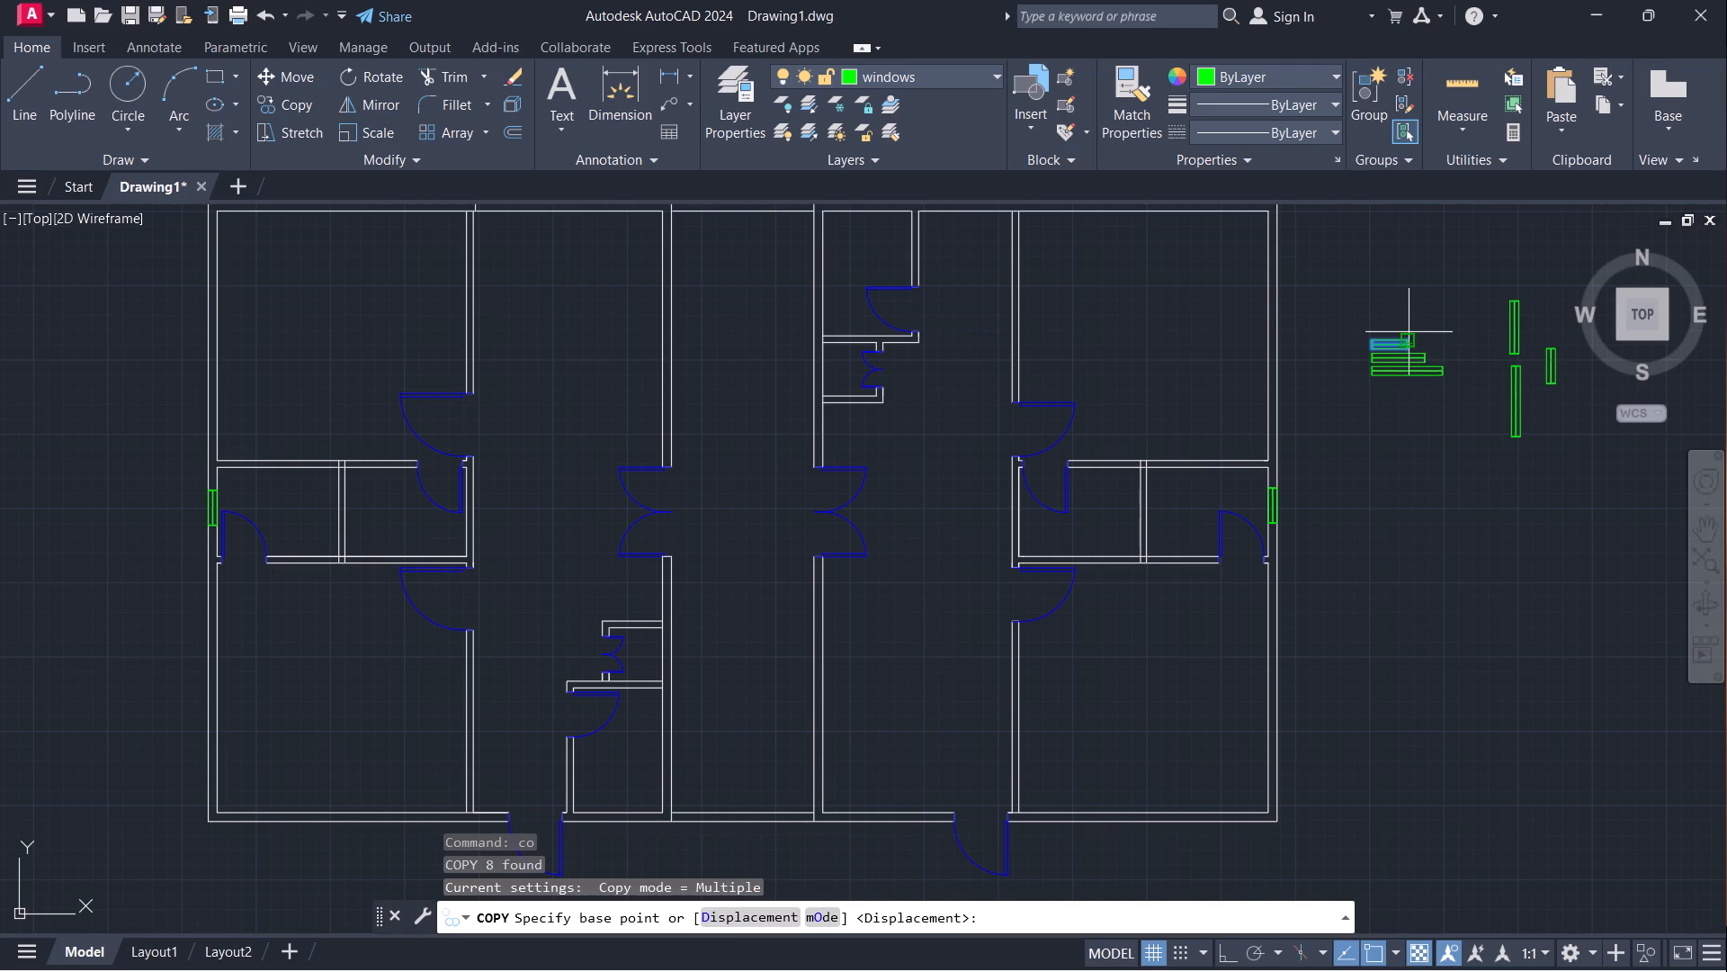
{"action": "left_click", "coordinate": [1409, 331]}
{"action": "middle_click_drag", "start_coordinate": [870, 852], "coordinate": [985, 777]}
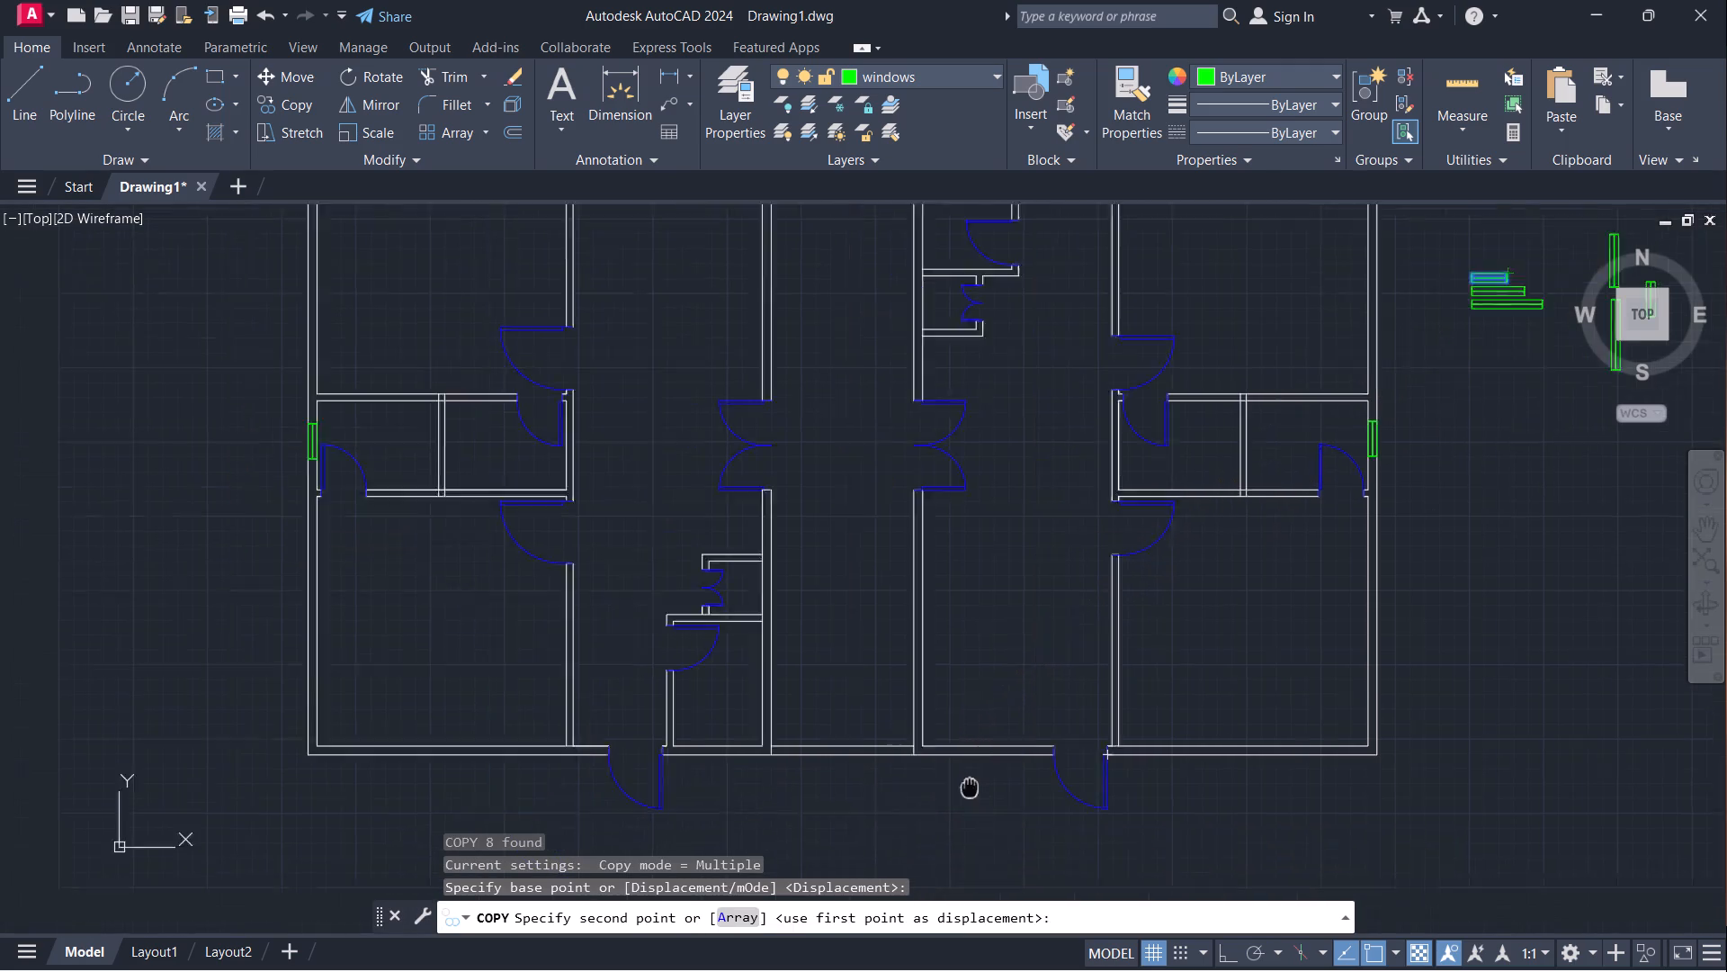
{"action": "middle_click_drag", "start_coordinate": [985, 777], "coordinate": [1104, 710]}
{"action": "scroll", "coordinate": [880, 688], "scroll_direction": "up", "scroll_amount": 2}
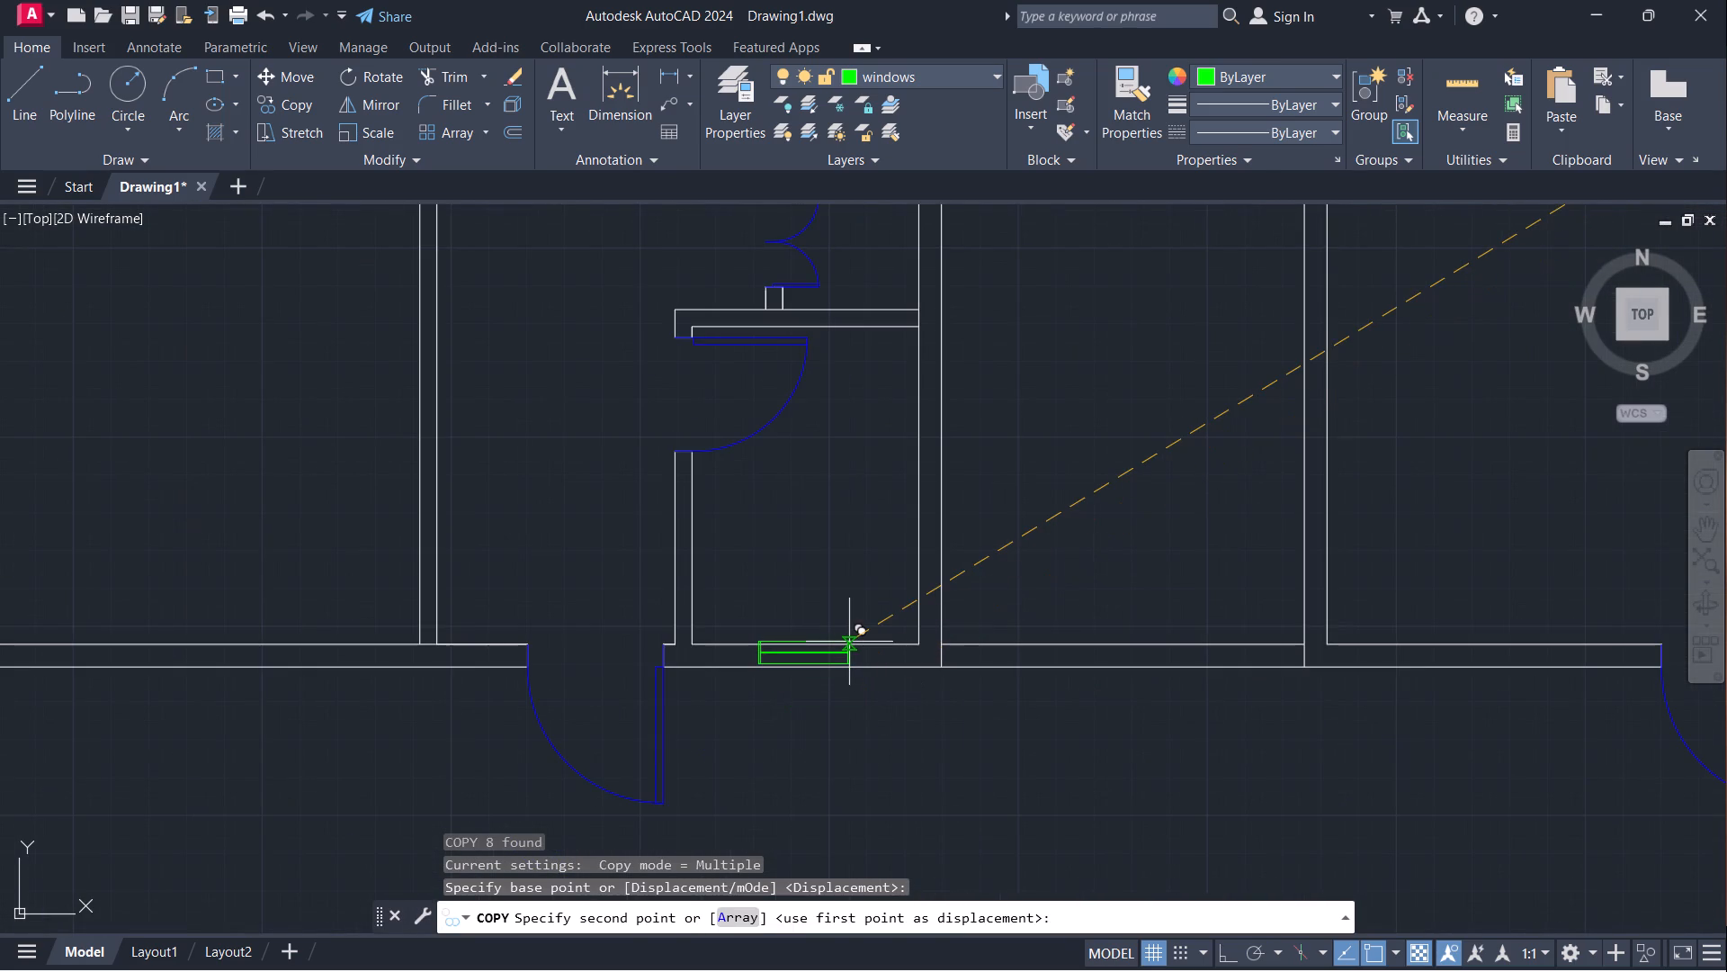
{"action": "left_click", "coordinate": [902, 644]}
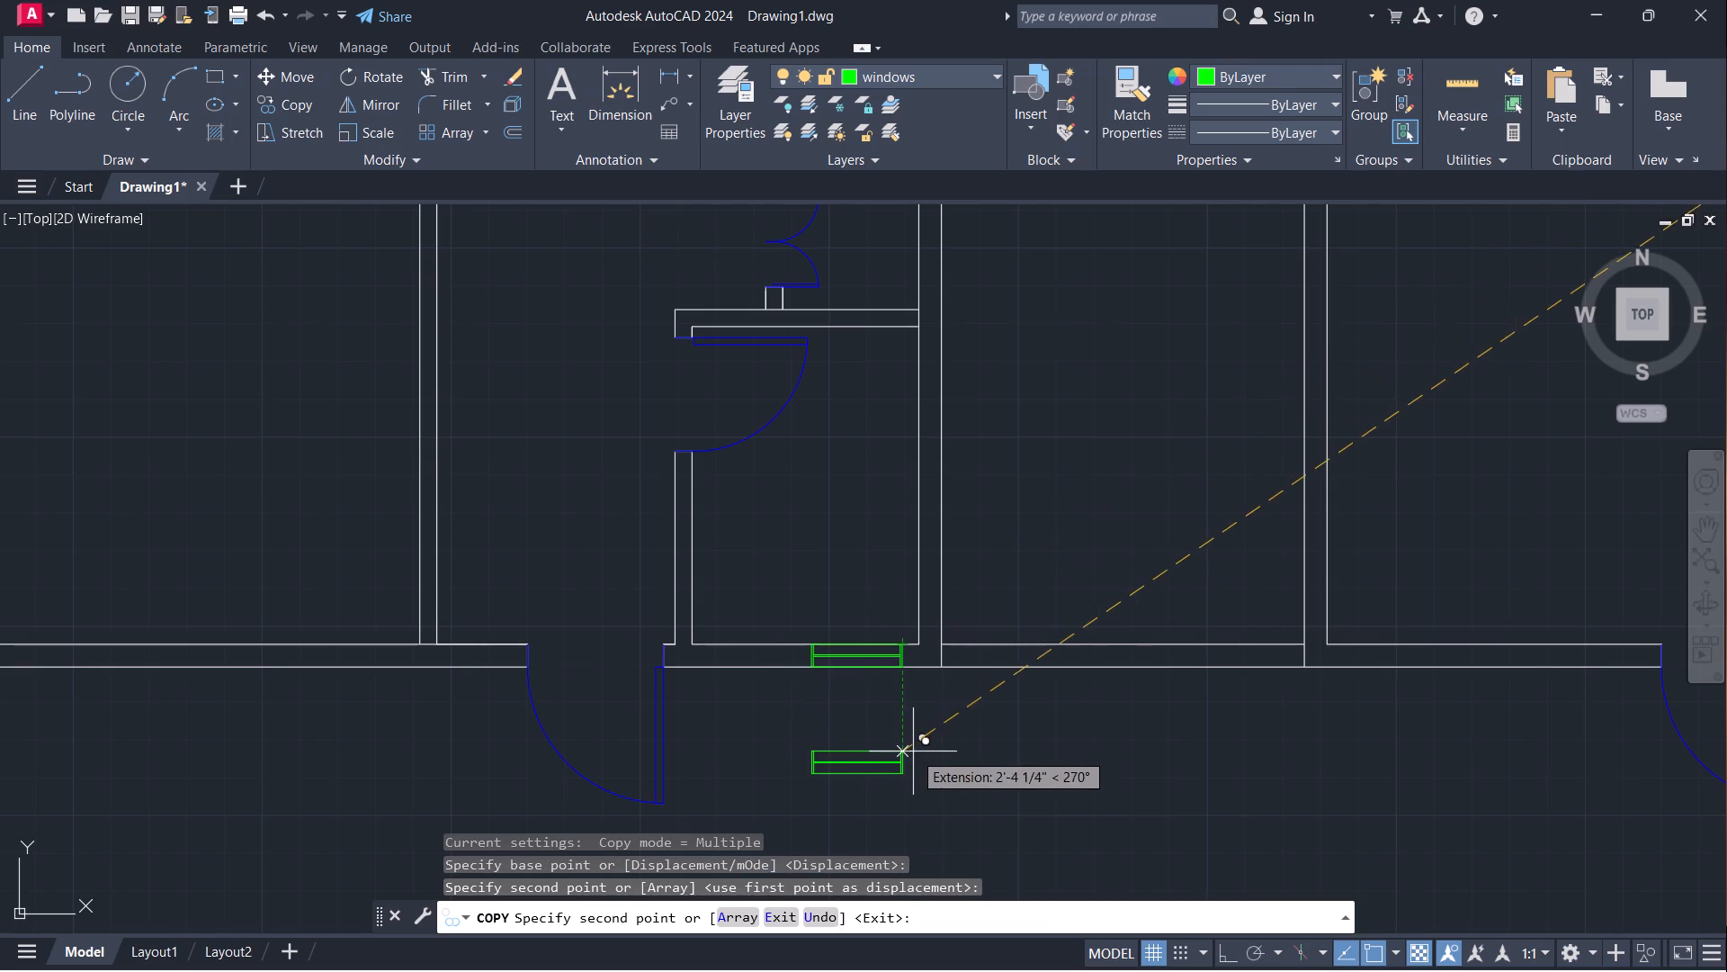
Place another copy of the horizontal 2' window in the north exterior wall of the small upper room and end copying.
{"action": "scroll", "coordinate": [913, 751], "scroll_direction": "down", "scroll_amount": 4}
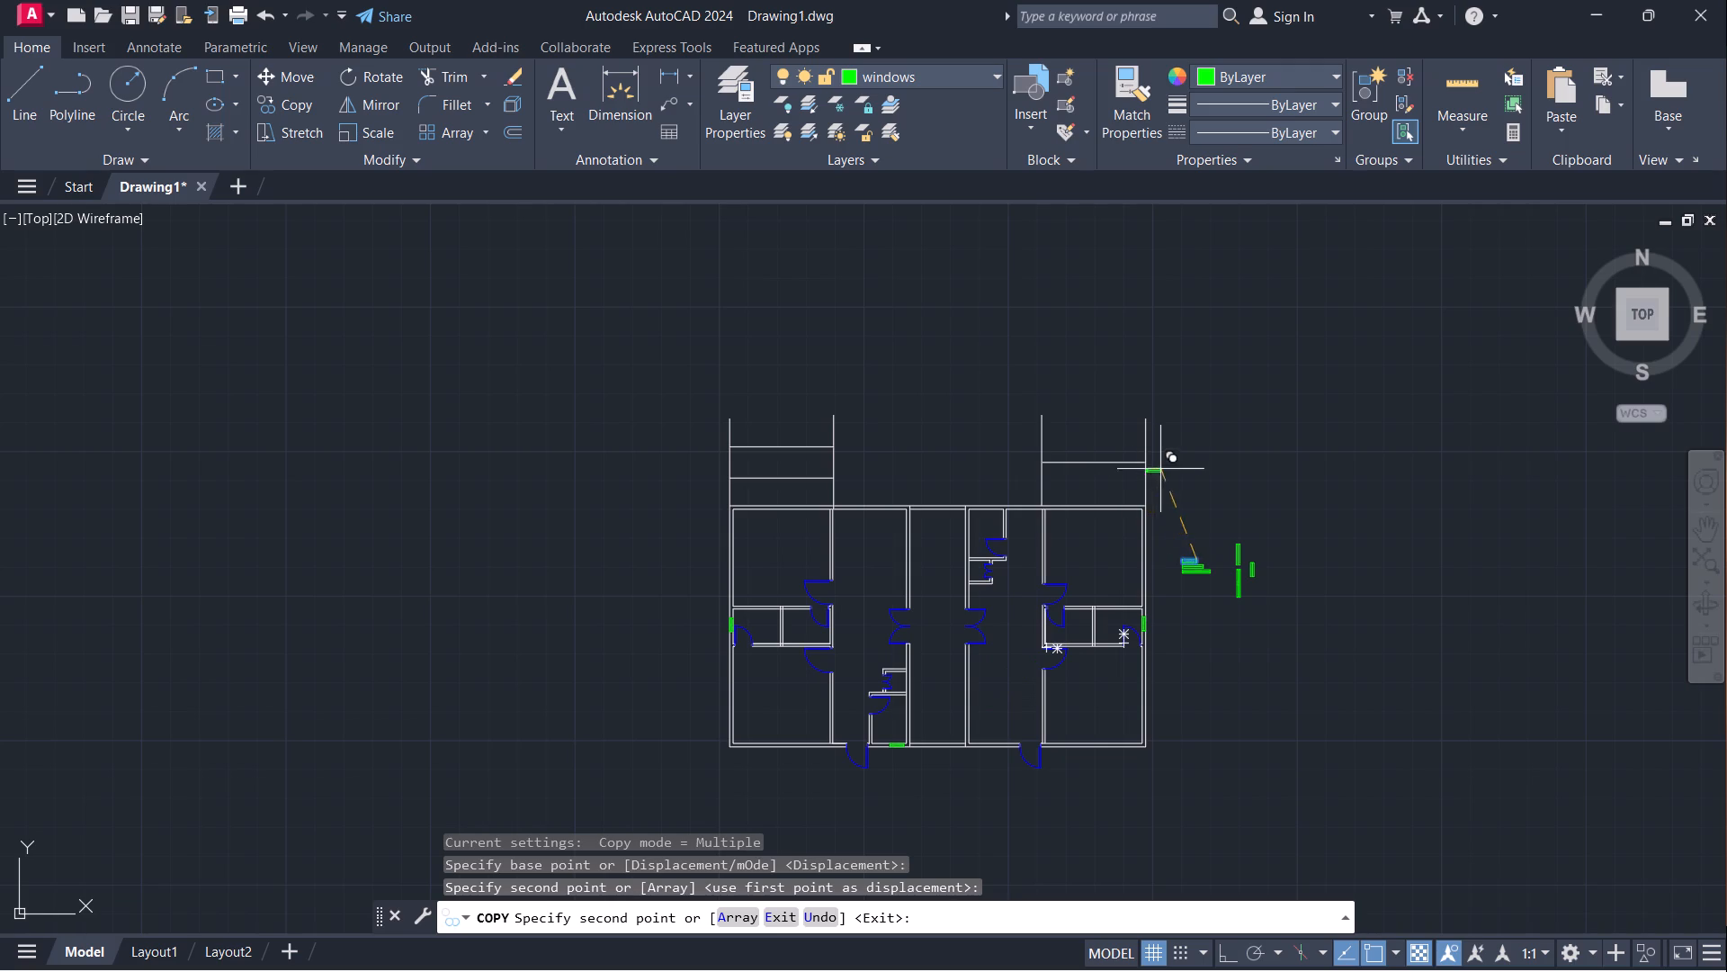
{"action": "scroll", "coordinate": [980, 502], "scroll_direction": "up", "scroll_amount": 5}
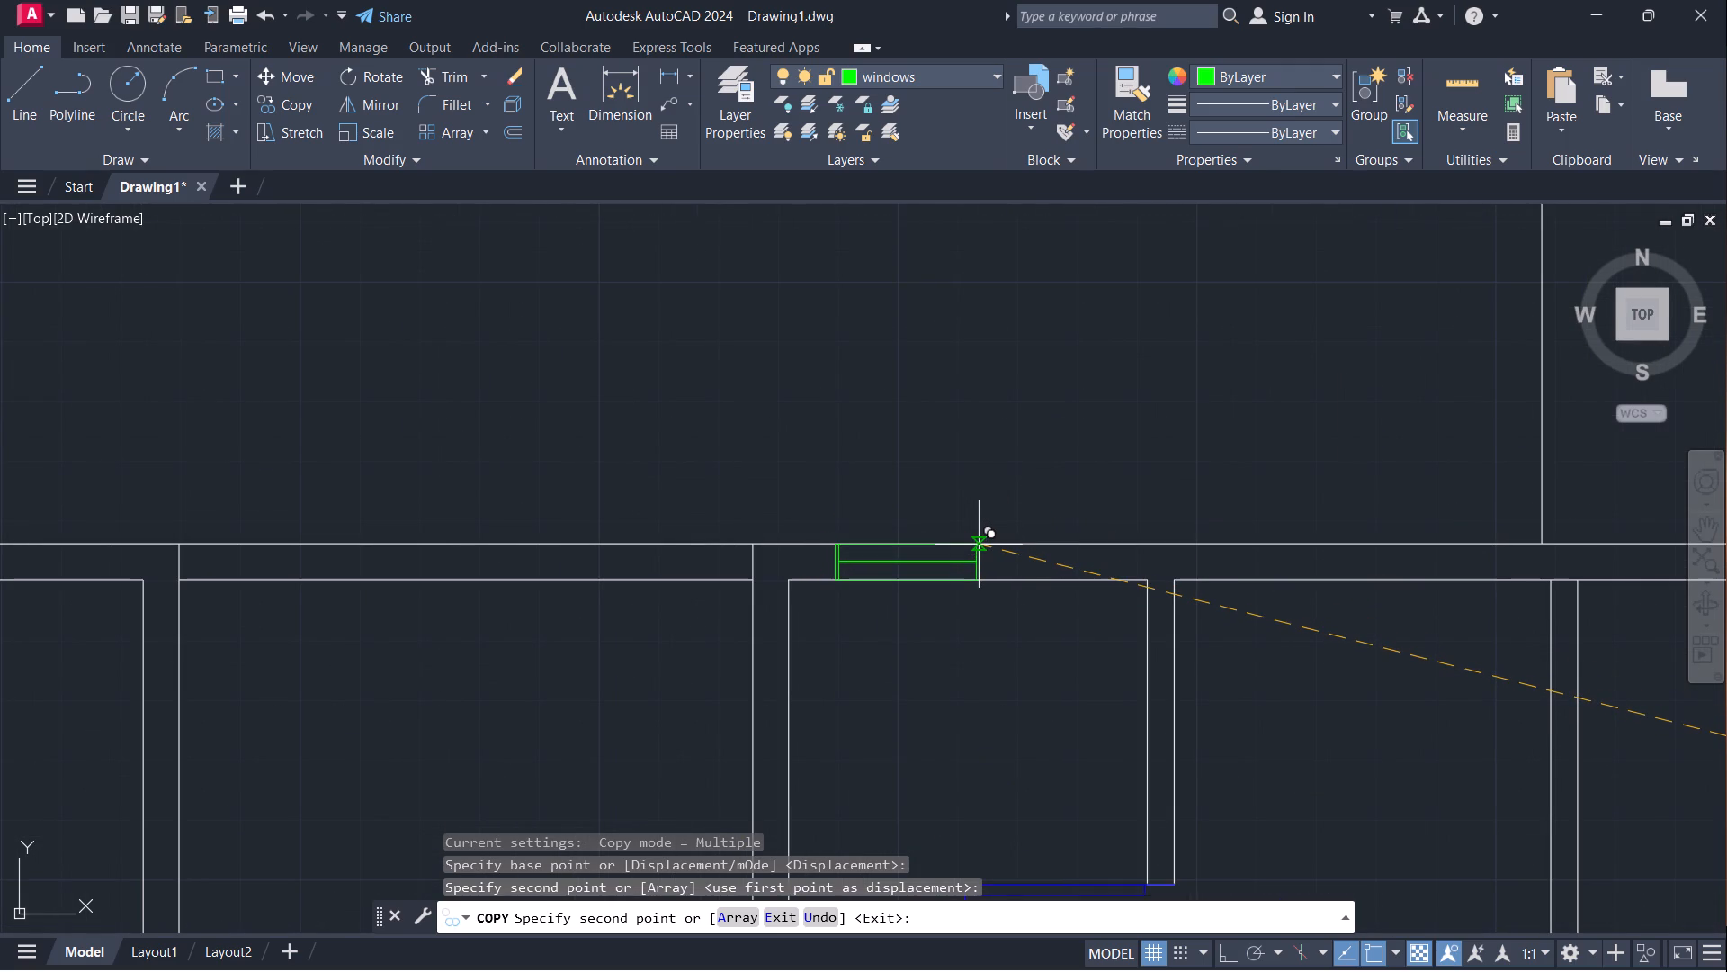
{"action": "left_click", "coordinate": [979, 544]}
{"action": "scroll", "coordinate": [1024, 491], "scroll_direction": "down", "scroll_amount": 2}
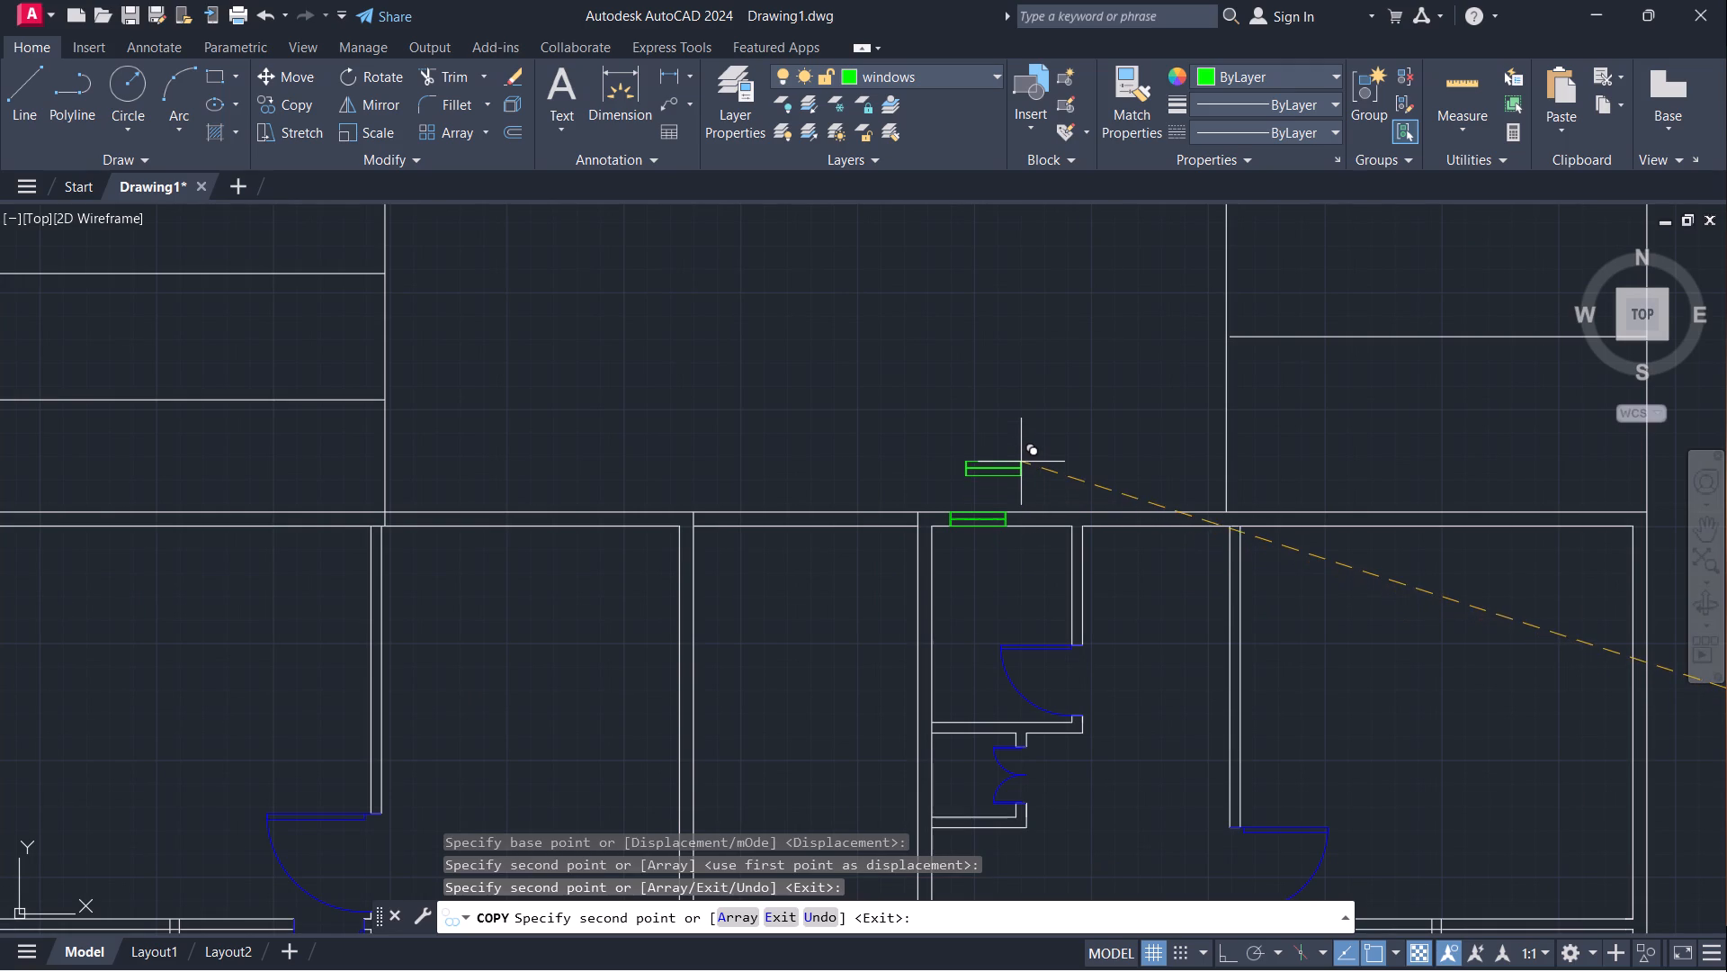
{"action": "scroll", "coordinate": [1020, 458], "scroll_direction": "down", "scroll_amount": 1}
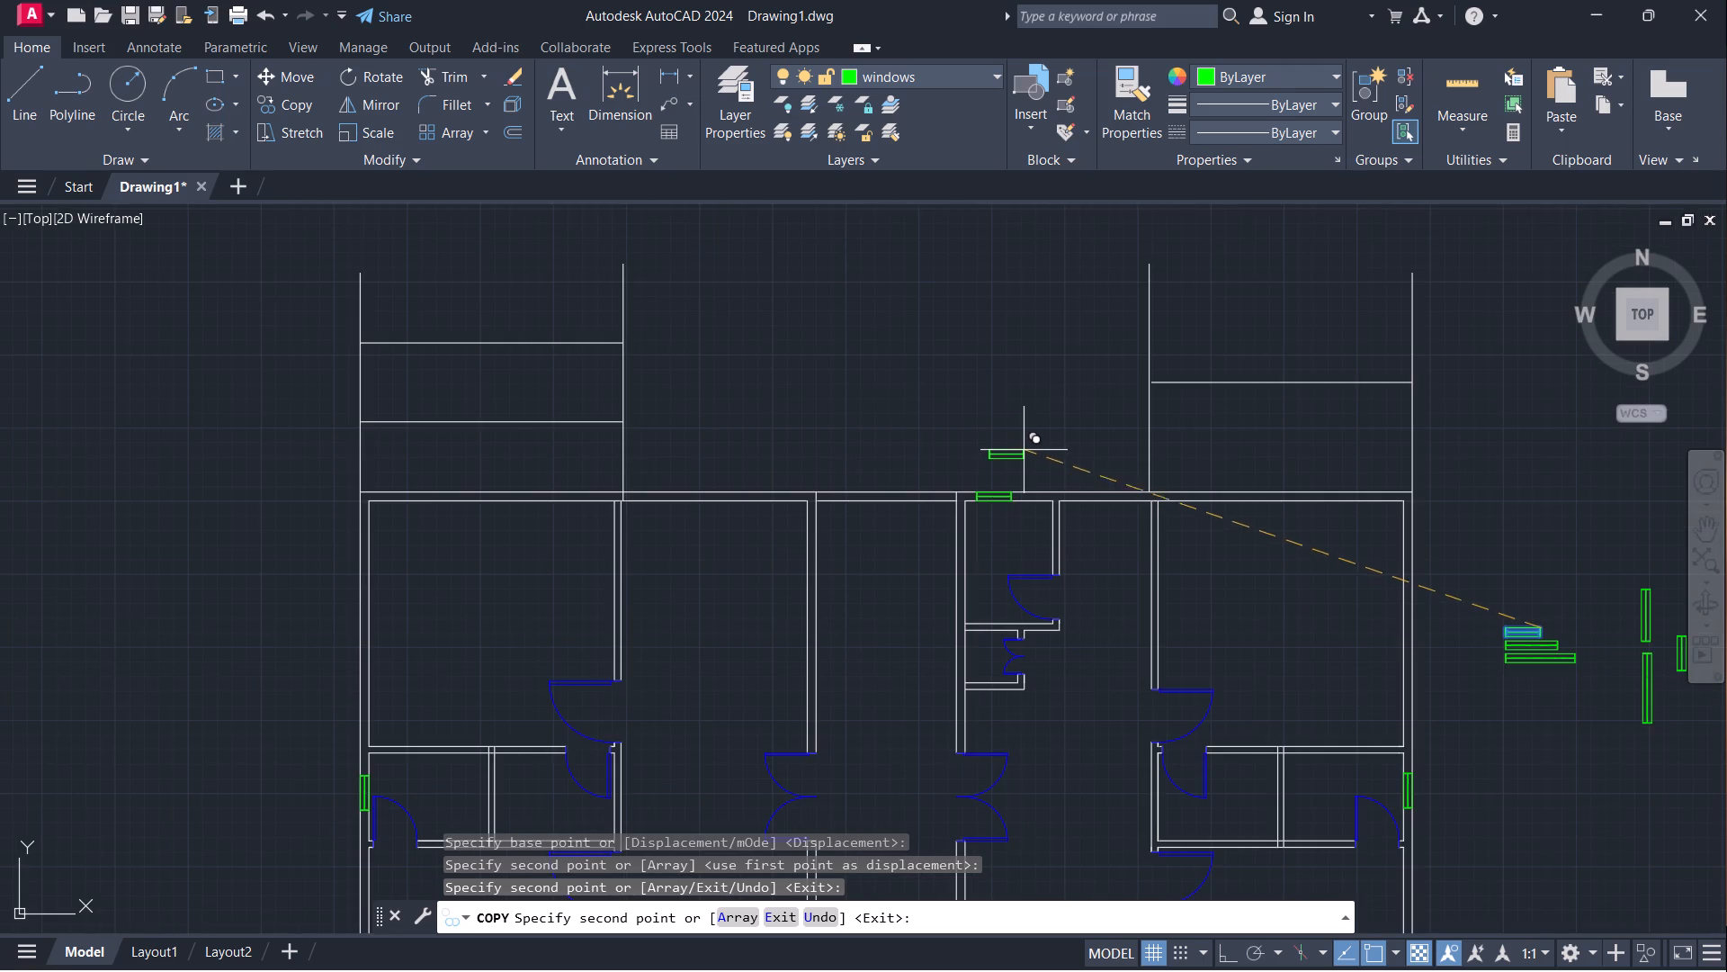
{"action": "scroll", "coordinate": [1030, 431], "scroll_direction": "down", "scroll_amount": 1}
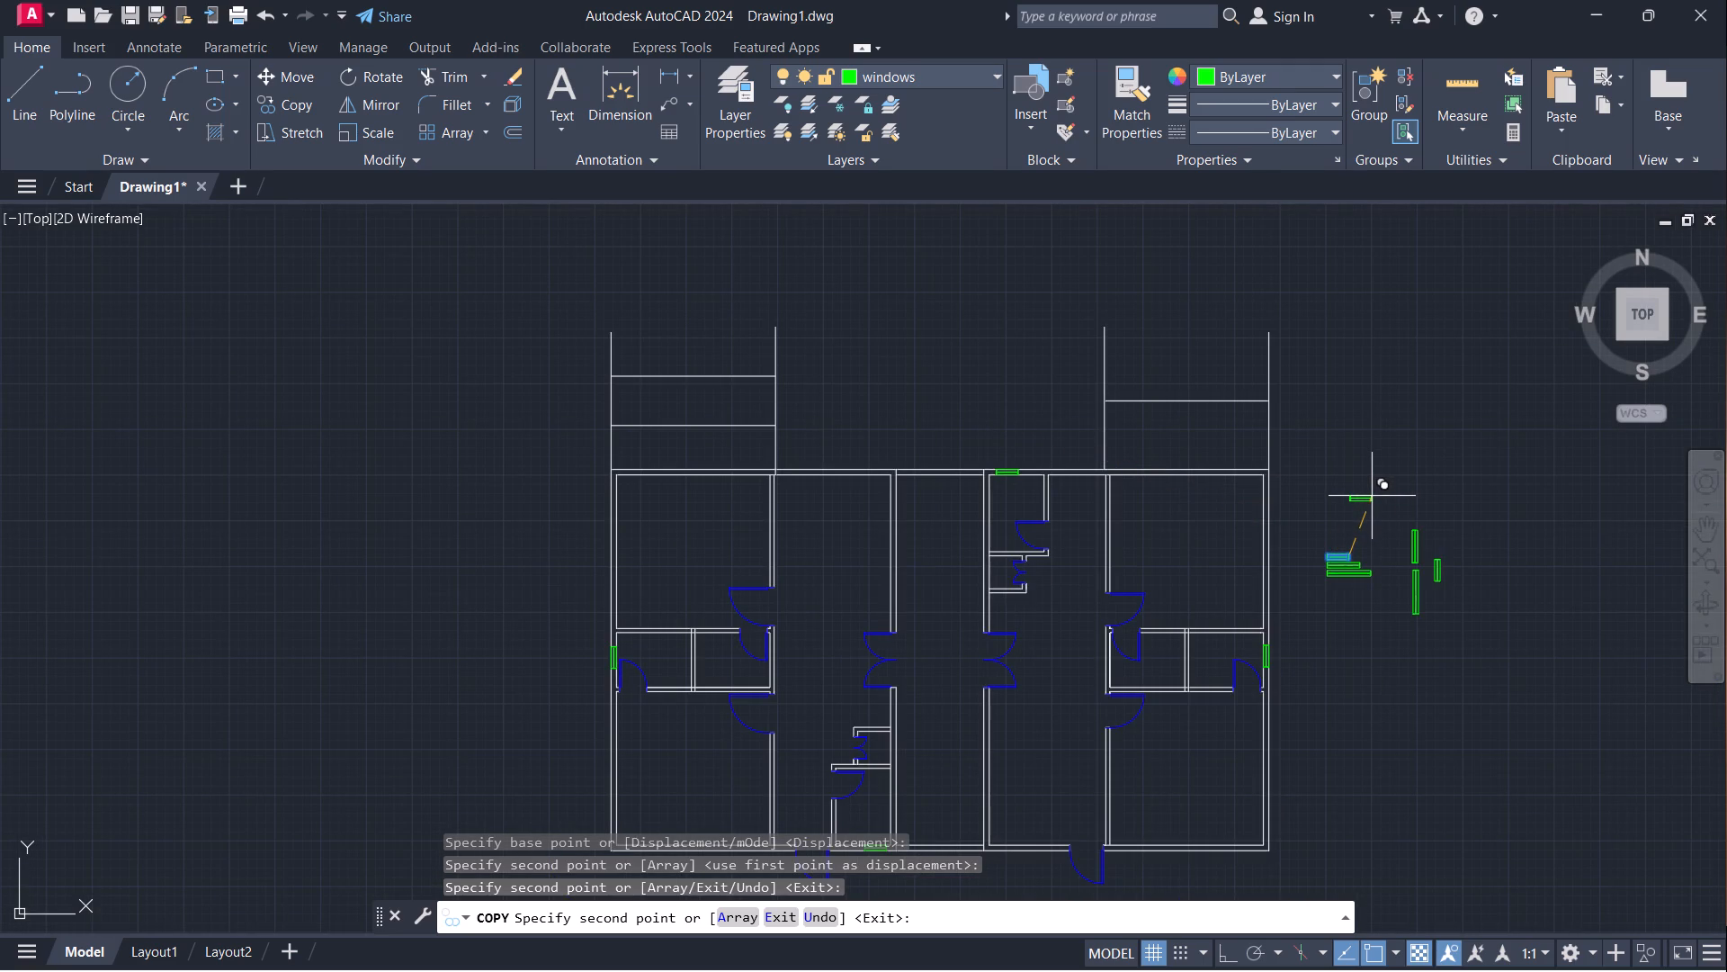
{"action": "middle_click_drag", "start_coordinate": [1346, 668], "coordinate": [1336, 567]}
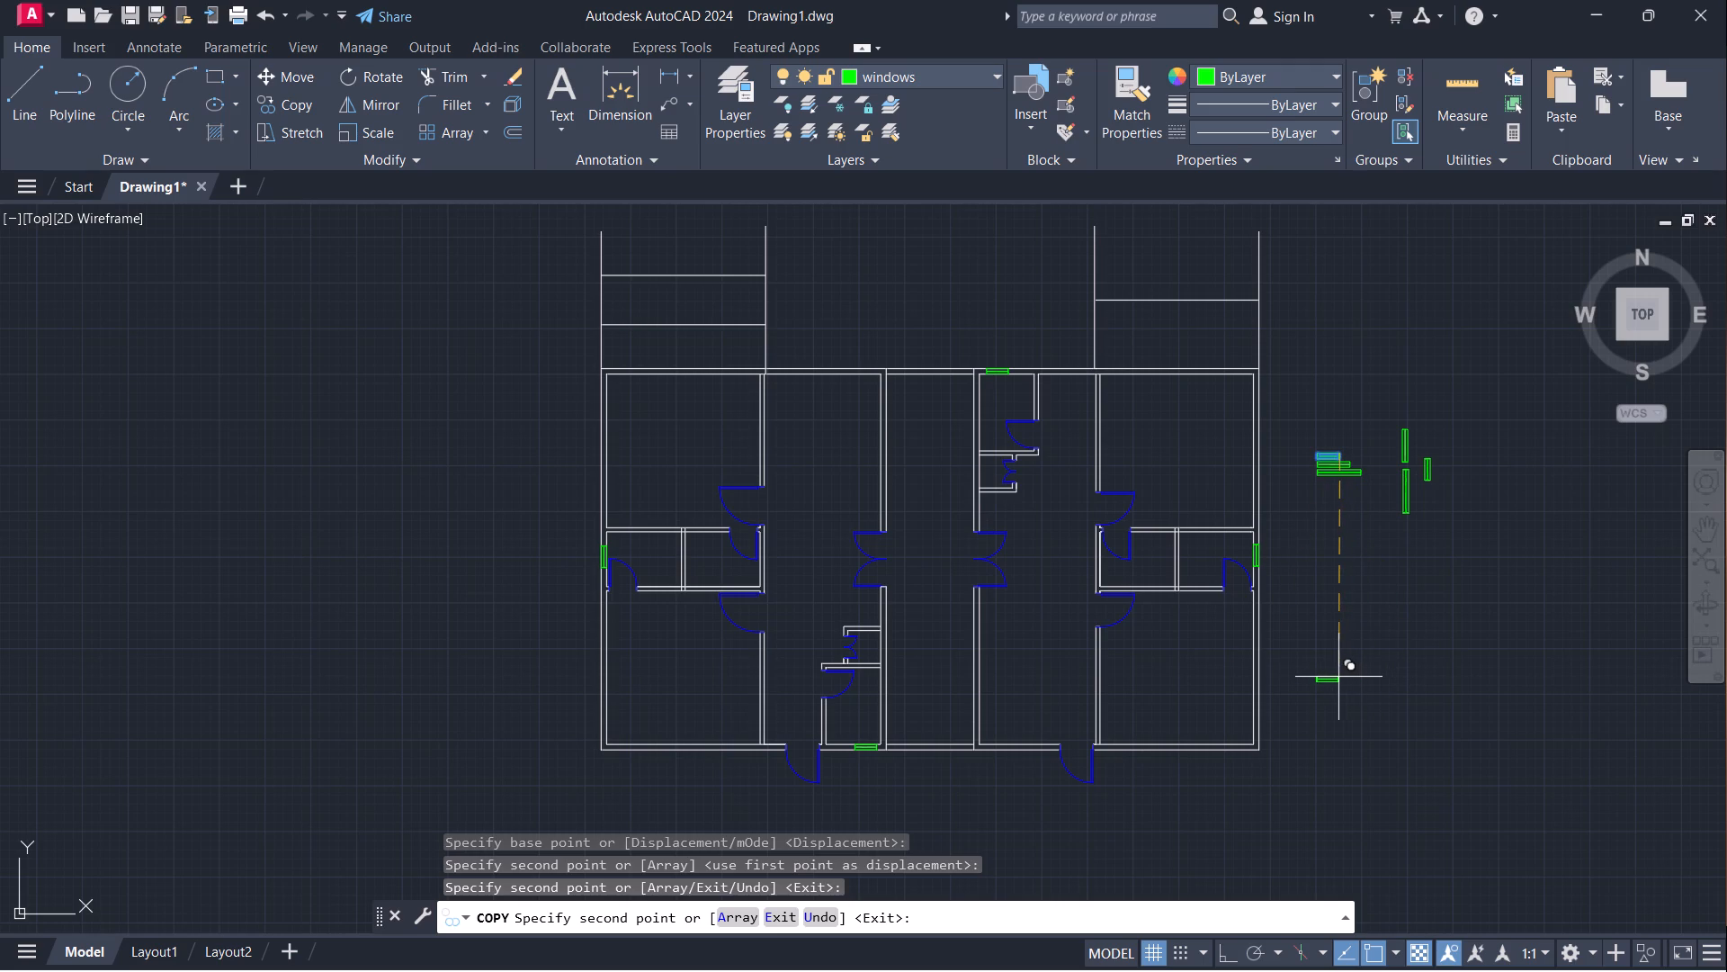
{"action": "key", "text": "Escape"}
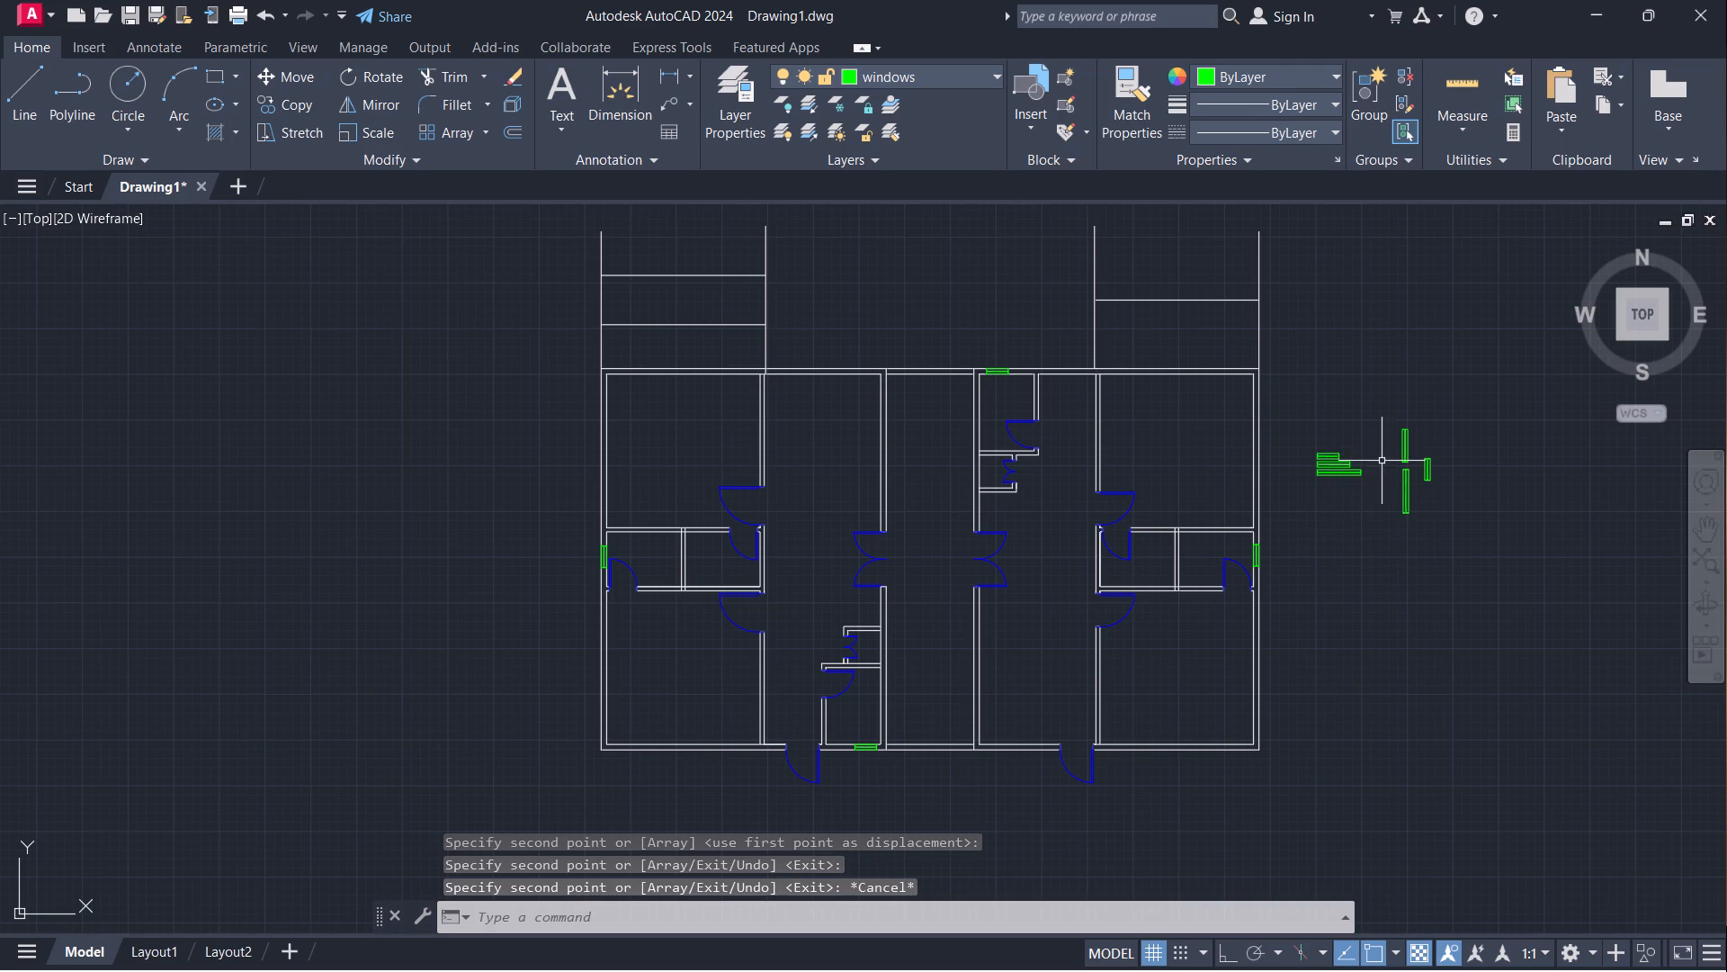
Copy the horizontal 3' window from its lower-right corner into the south exterior wall of the southwest room, west of the entrance door.
{"action": "scroll", "coordinate": [1334, 463], "scroll_direction": "up", "scroll_amount": 1}
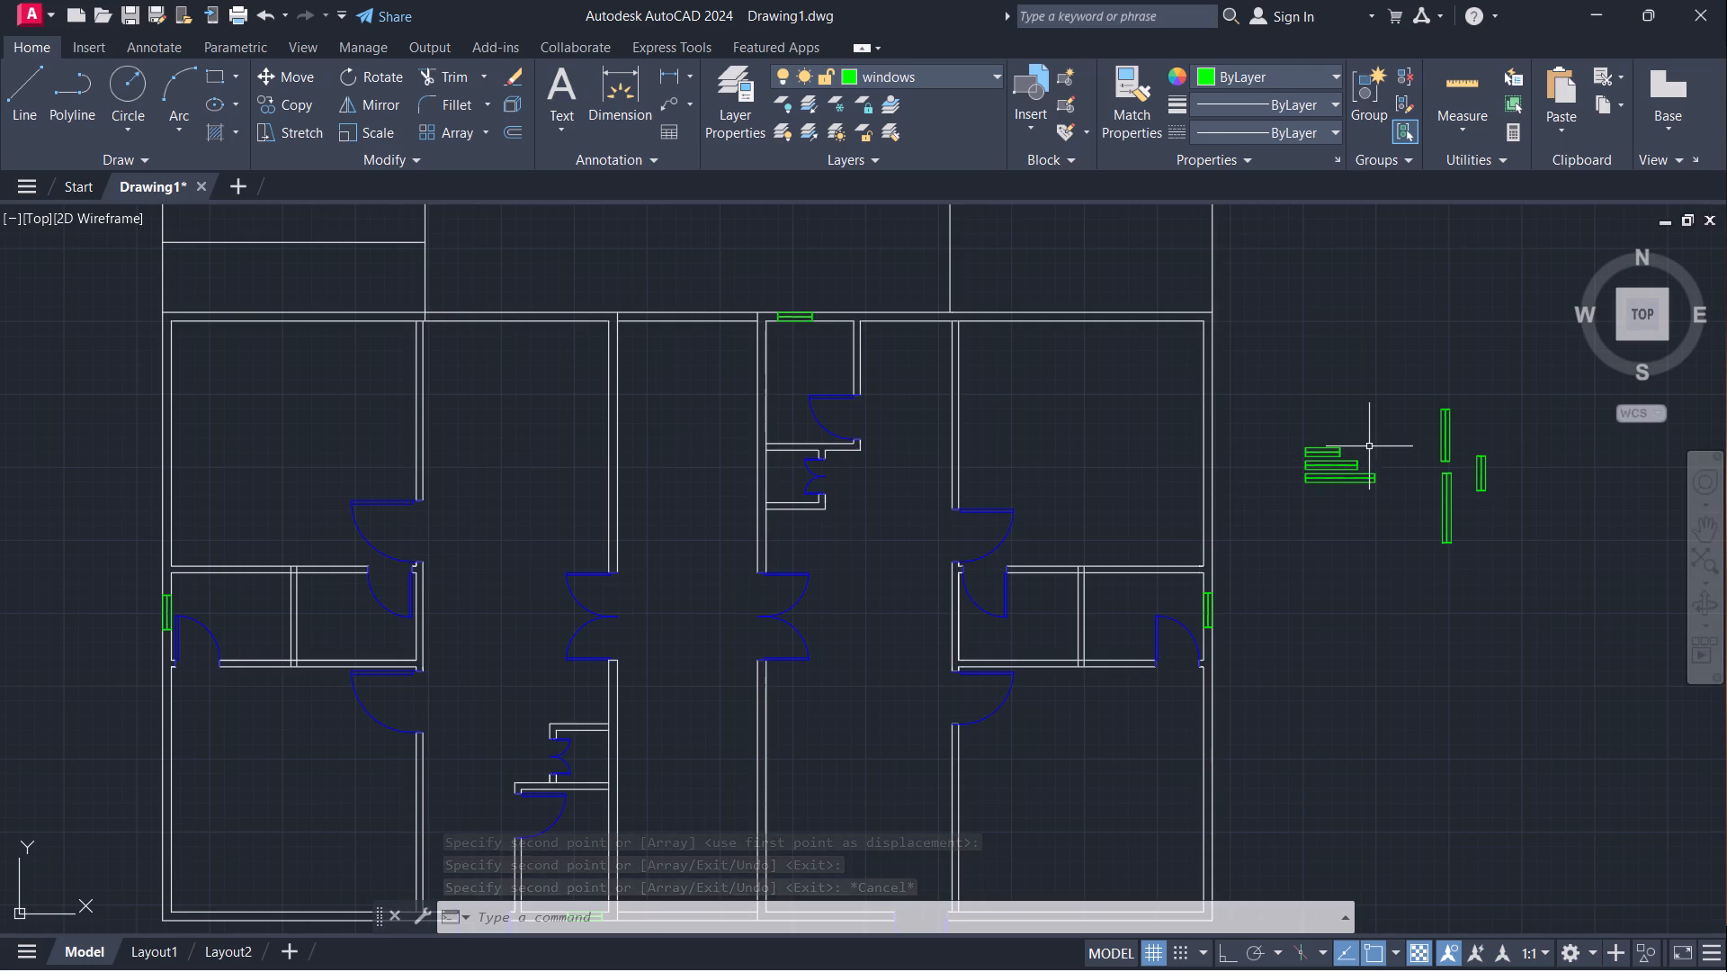
{"action": "scroll", "coordinate": [1365, 448], "scroll_direction": "up", "scroll_amount": 2}
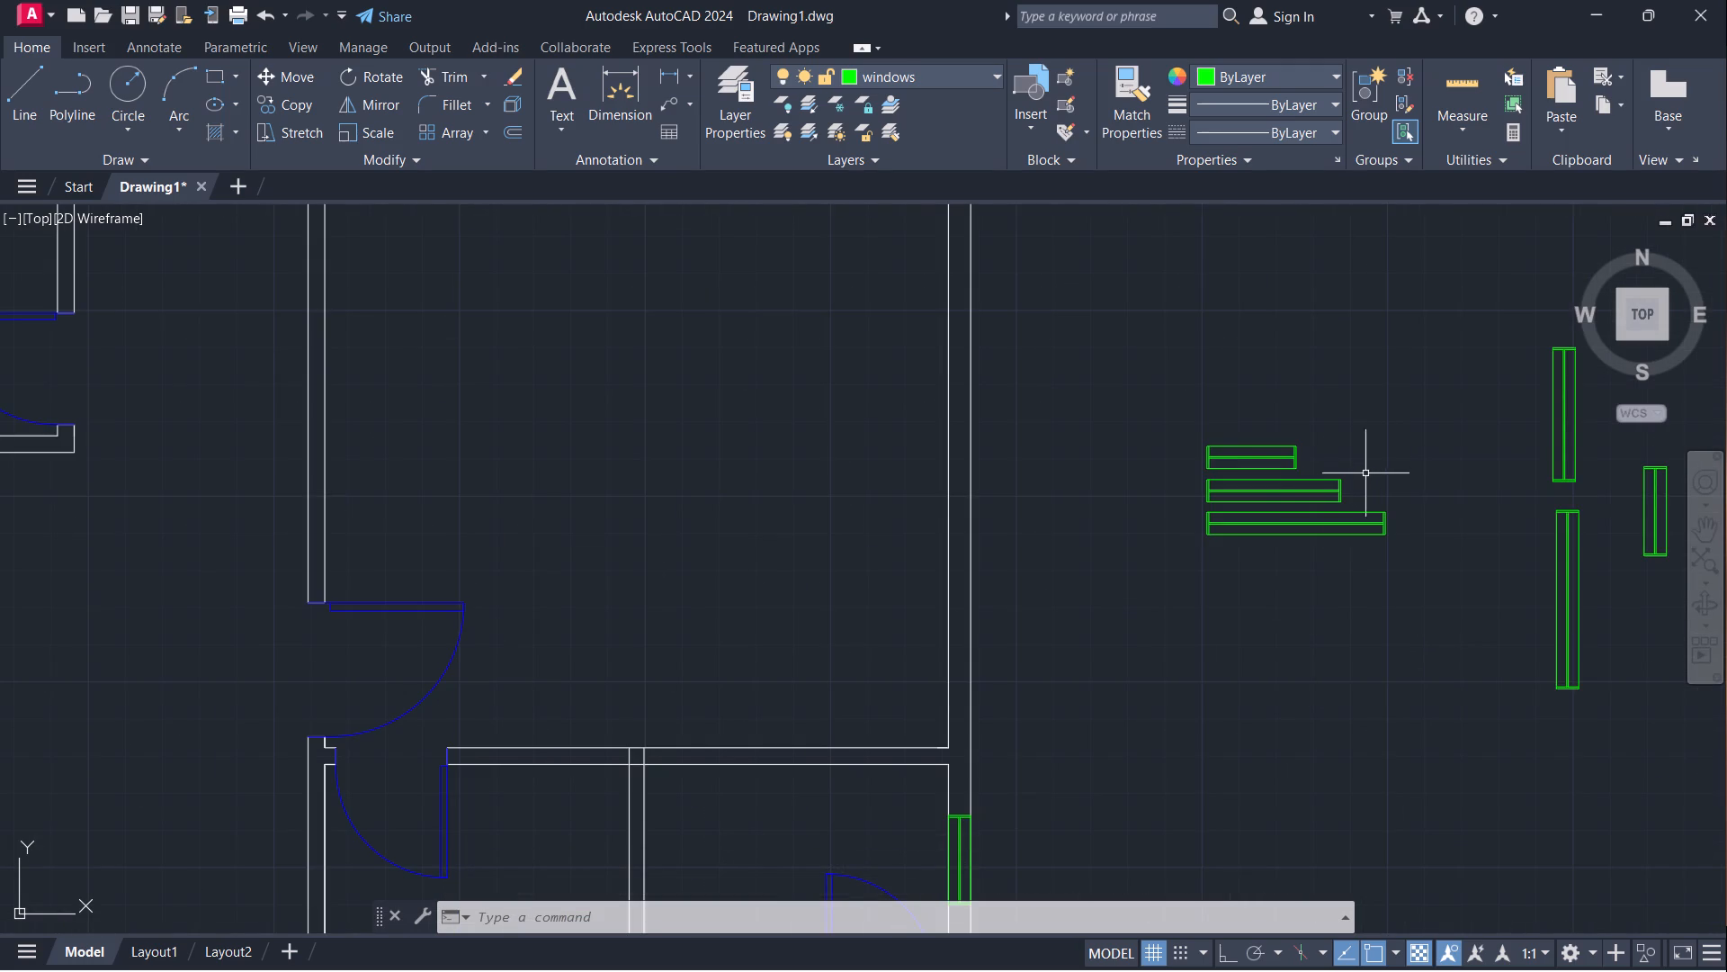
{"action": "left_click", "coordinate": [1344, 502]}
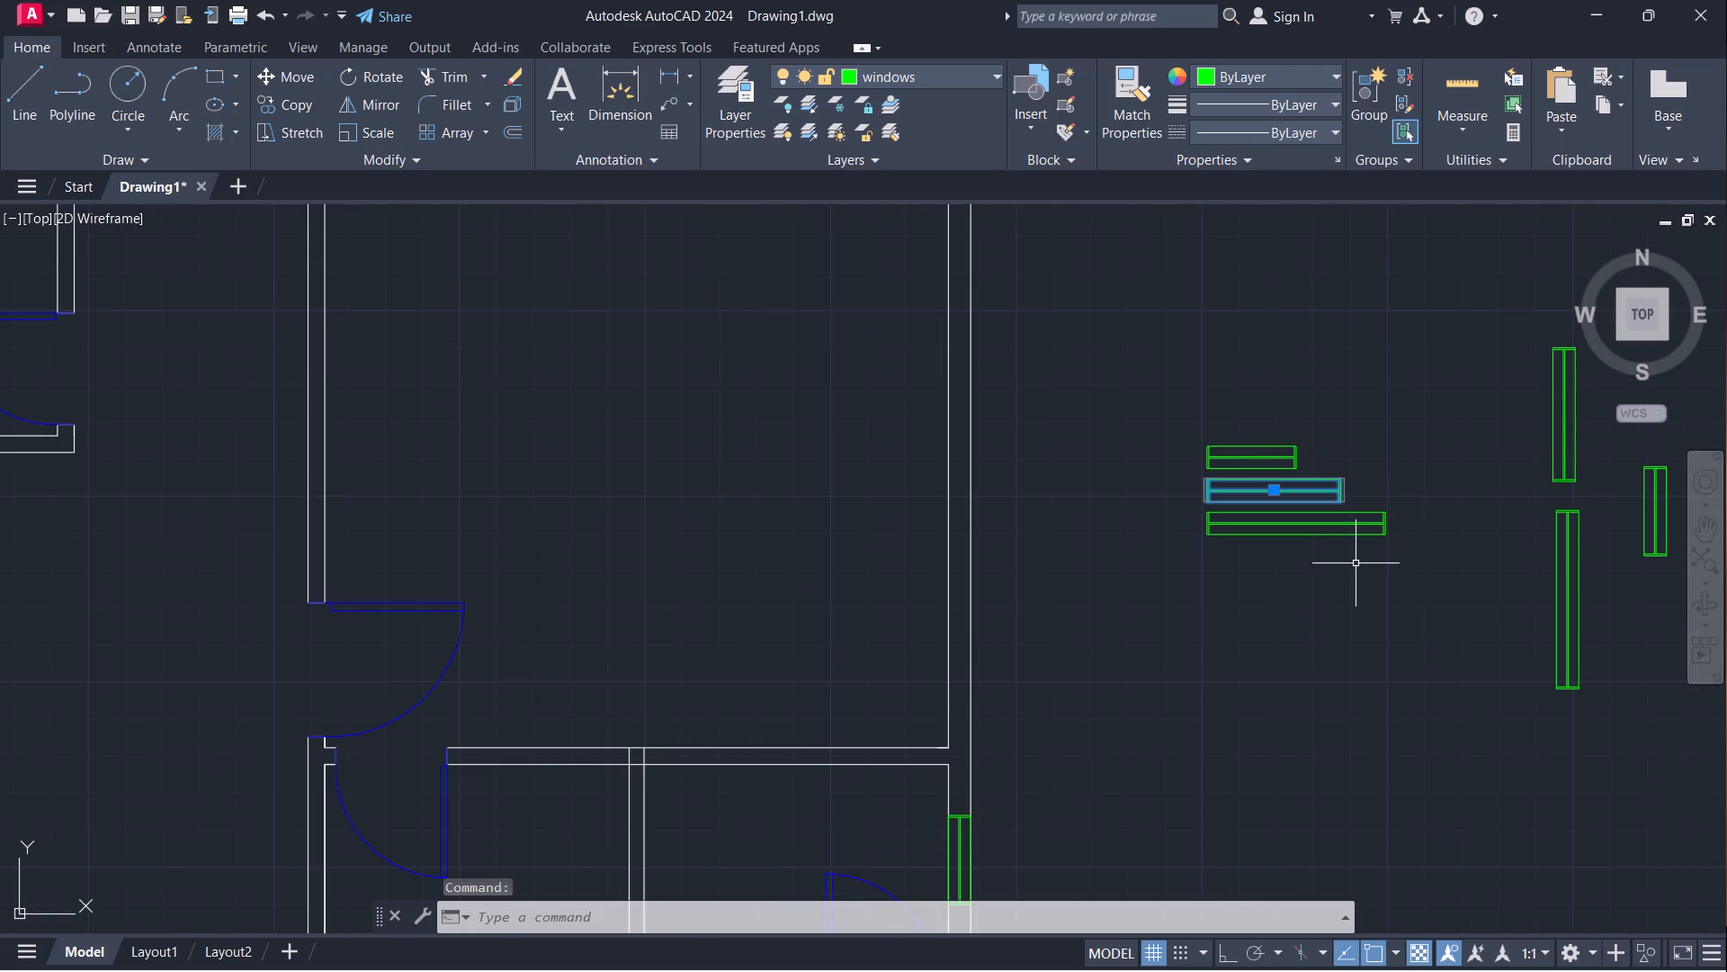
{"action": "type", "text": "co"}
{"action": "key", "text": "Return"}
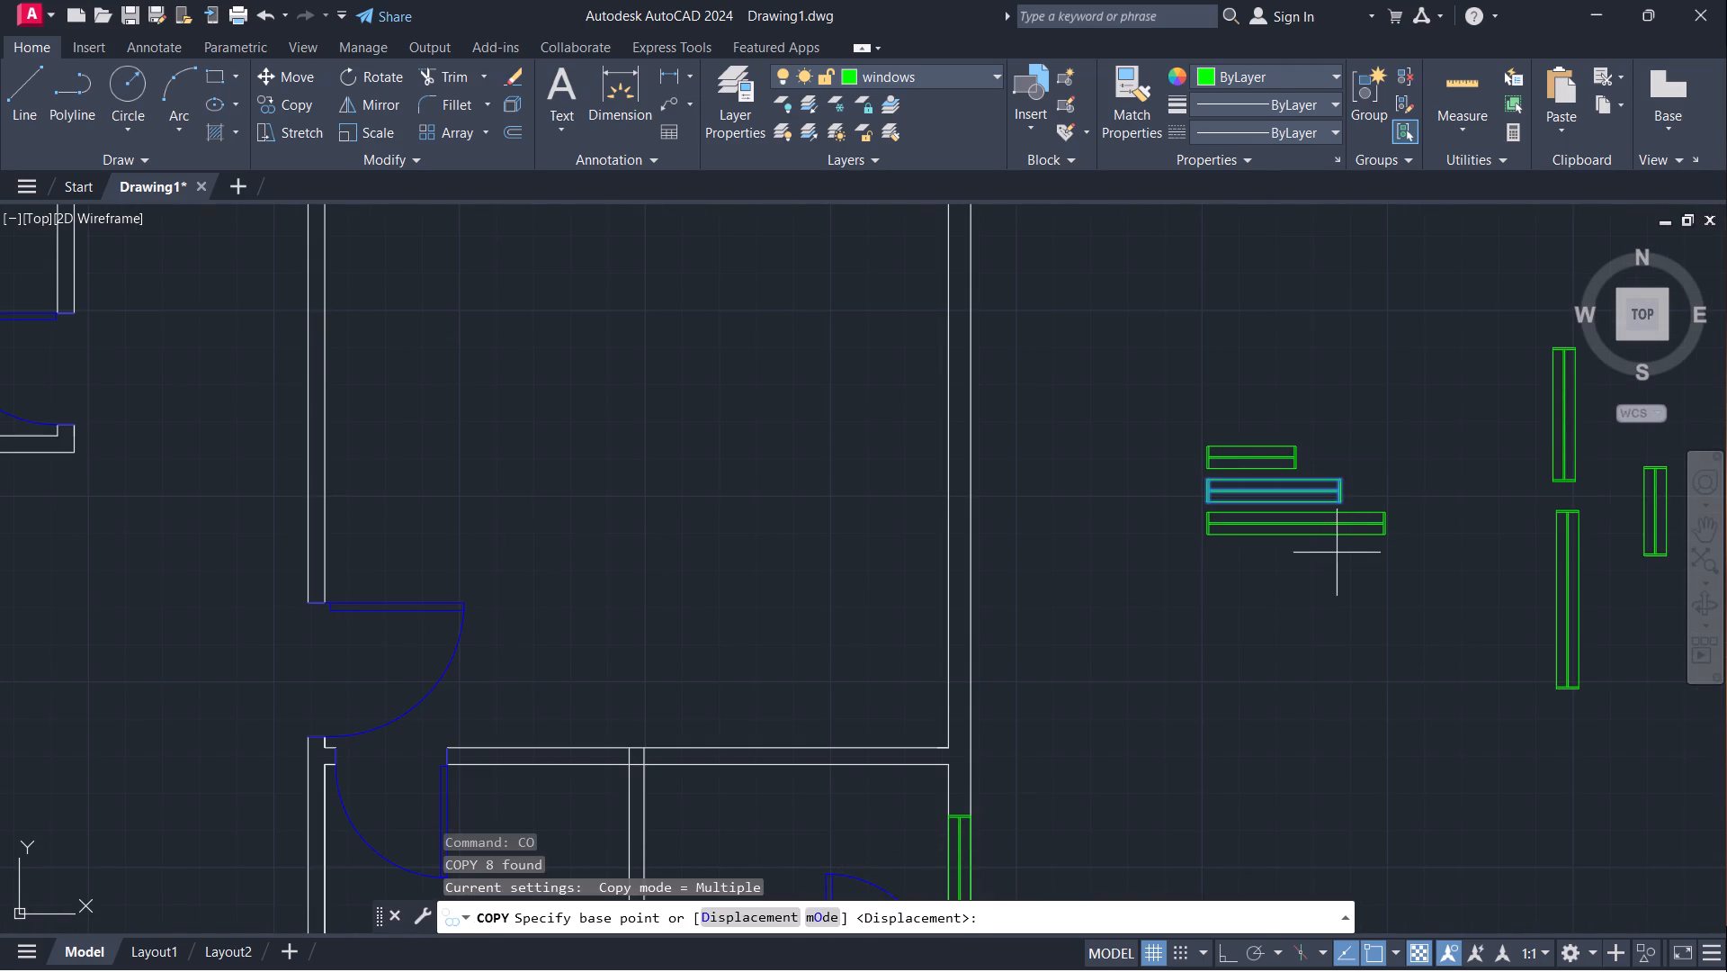
{"action": "left_click", "coordinate": [1343, 508]}
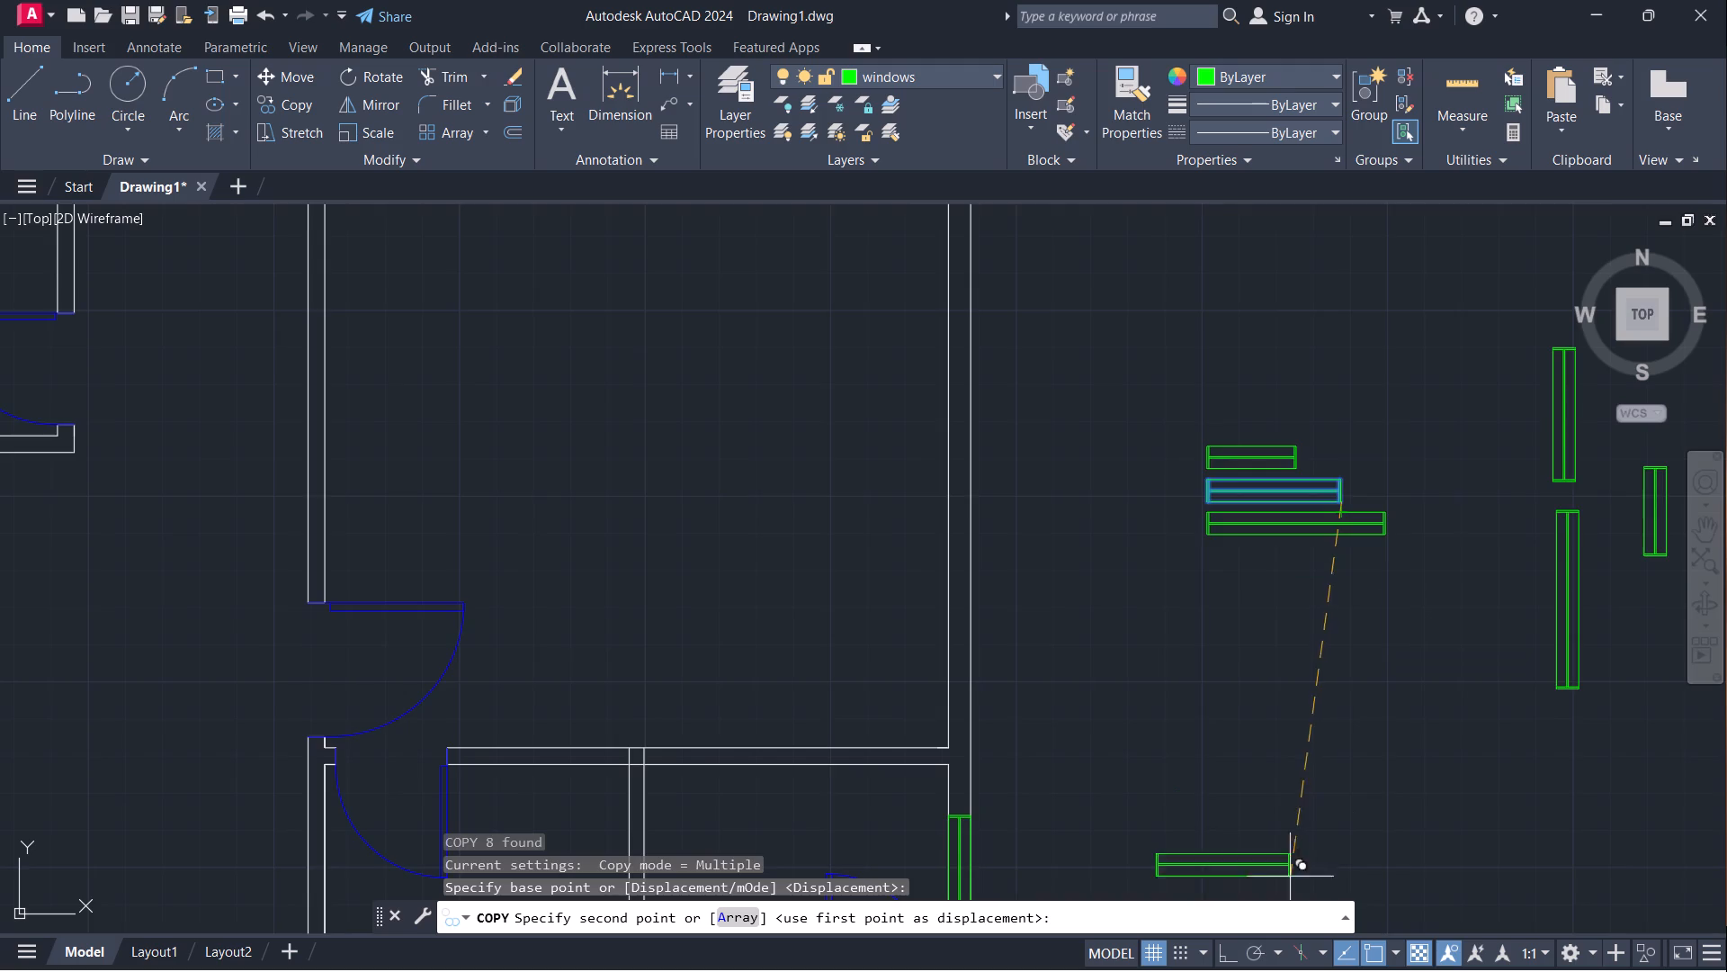
{"action": "scroll", "coordinate": [1364, 629], "scroll_direction": "down", "scroll_amount": 5}
{"action": "scroll", "coordinate": [1084, 778], "scroll_direction": "up", "scroll_amount": 2}
{"action": "scroll", "coordinate": [1200, 688], "scroll_direction": "up", "scroll_amount": 1}
{"action": "middle_click_drag", "start_coordinate": [1211, 630], "coordinate": [838, 811]}
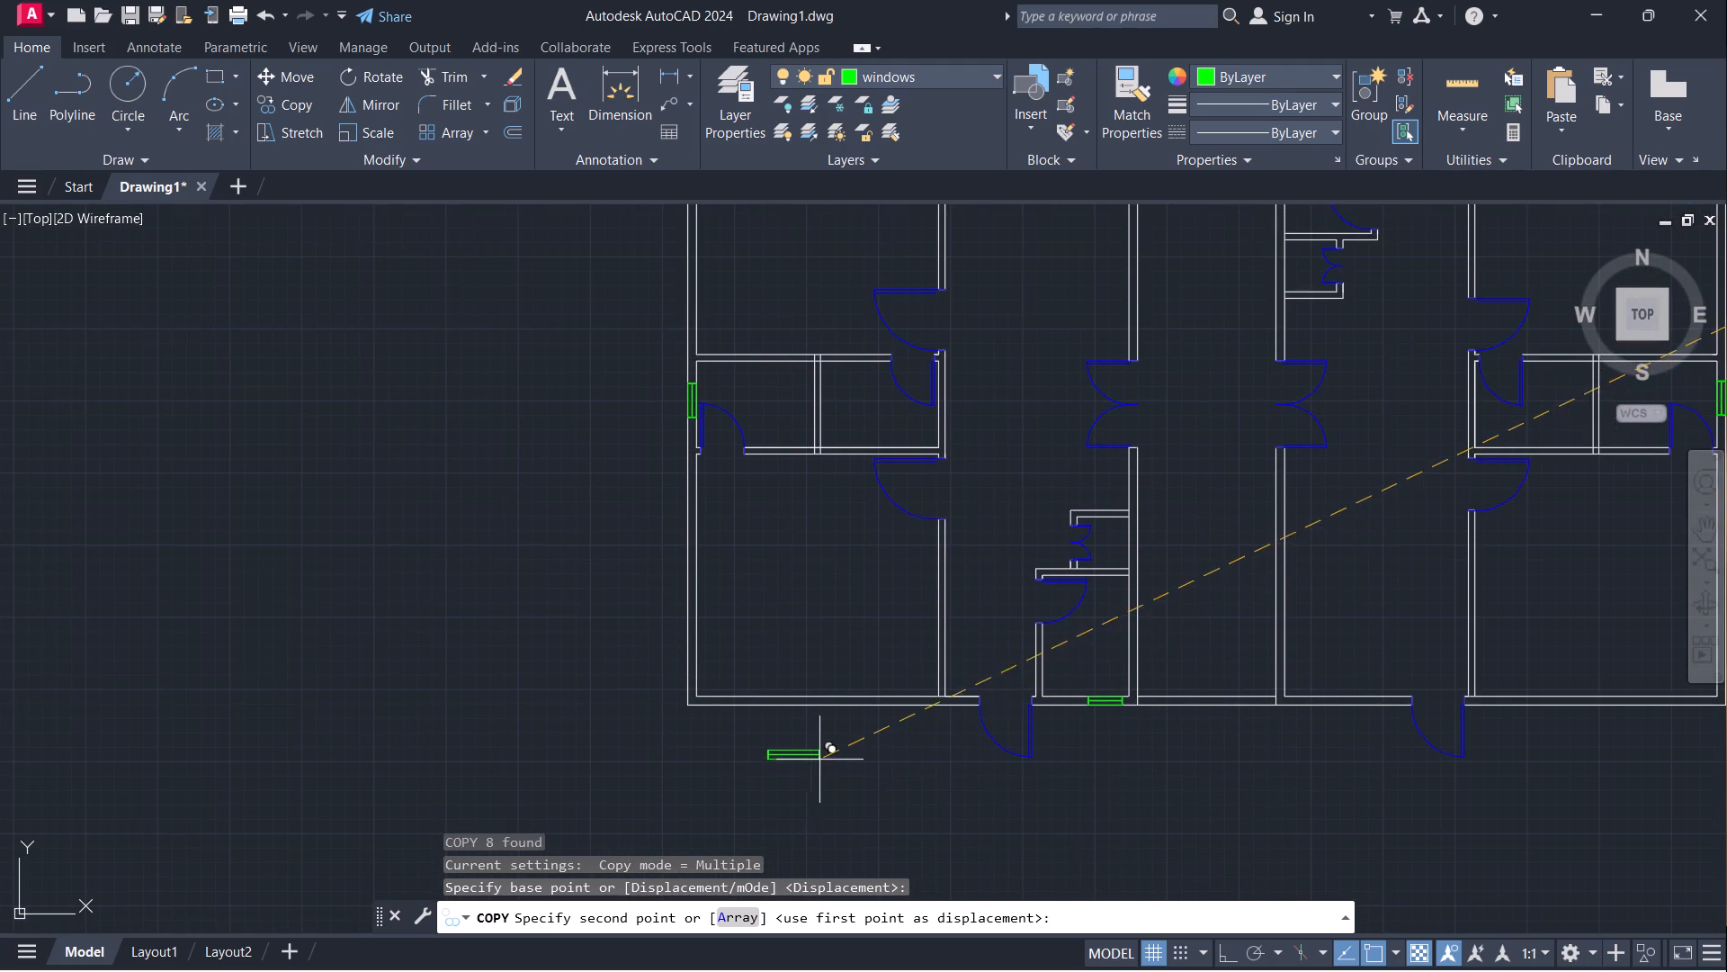
{"action": "scroll", "coordinate": [821, 759], "scroll_direction": "up", "scroll_amount": 1}
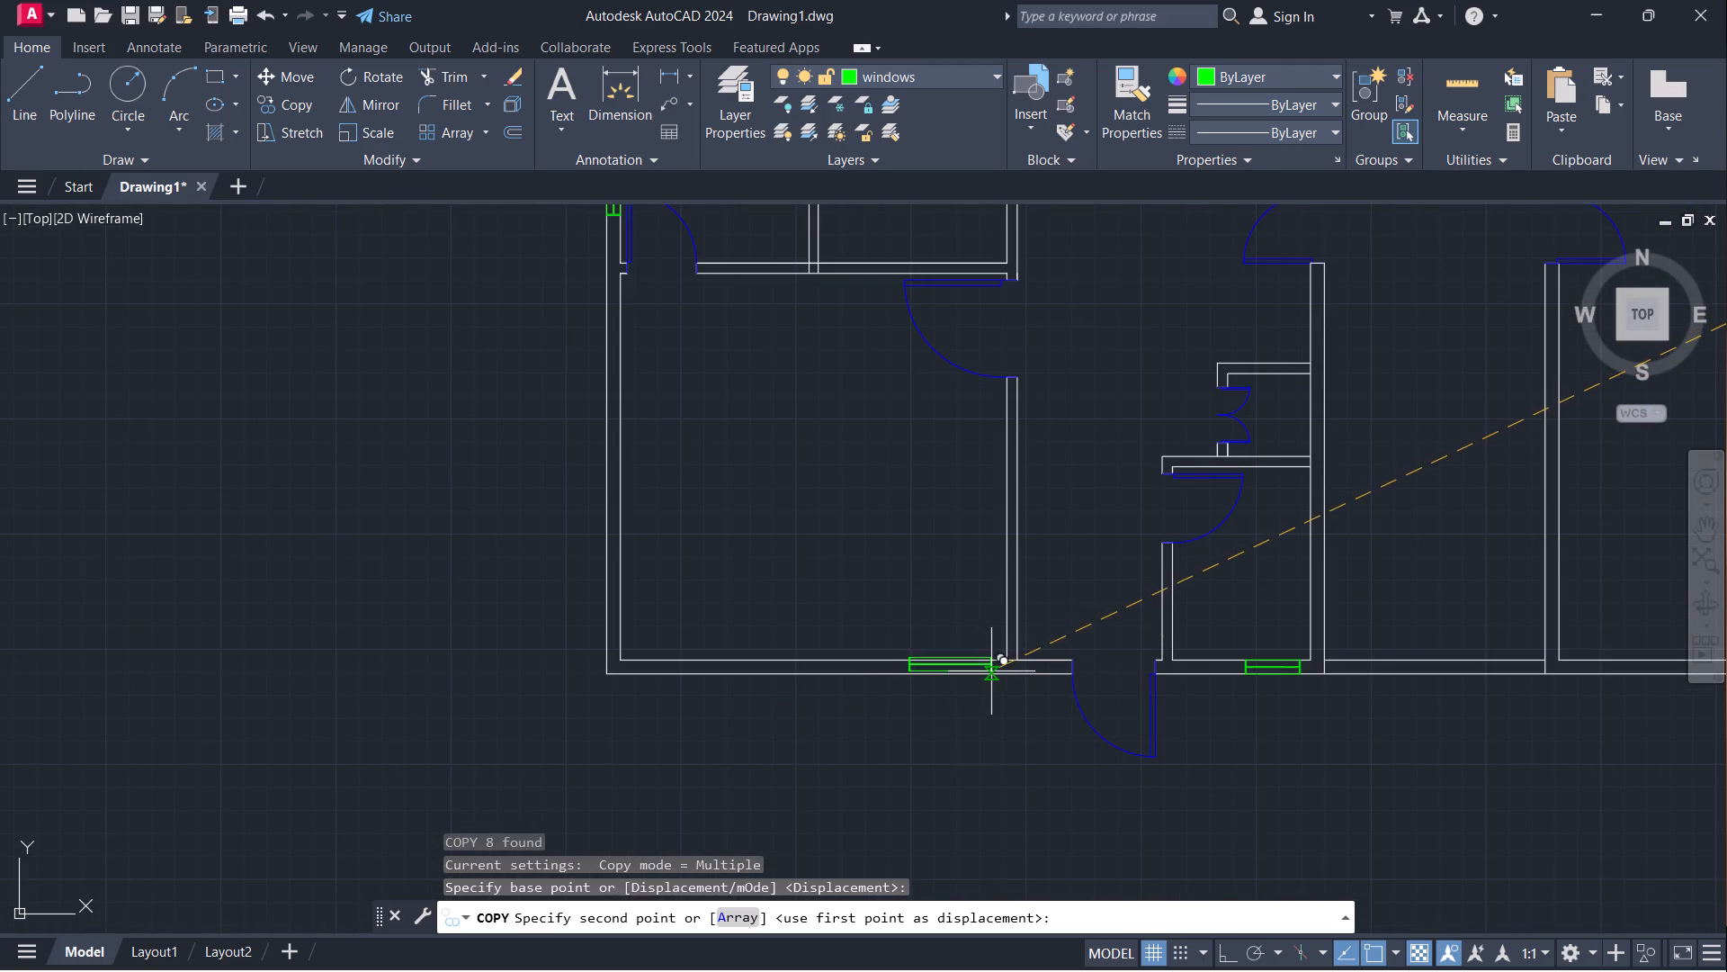
{"action": "scroll", "coordinate": [991, 671], "scroll_direction": "up", "scroll_amount": 2}
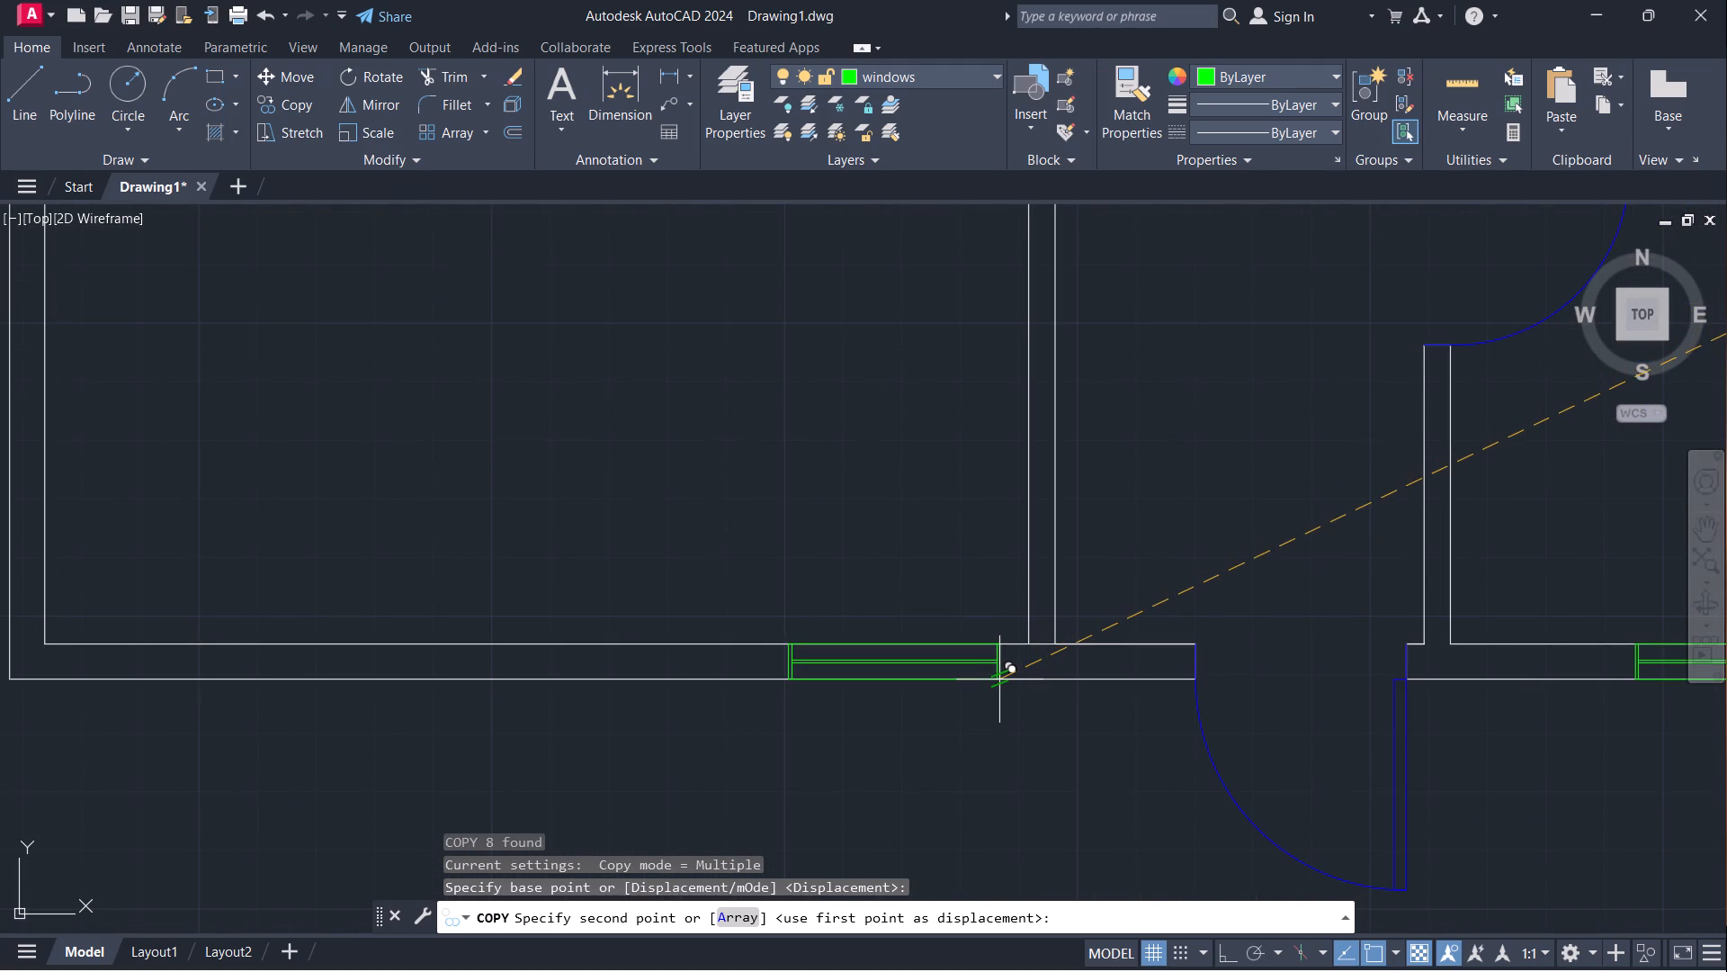
{"action": "left_click", "coordinate": [999, 679]}
Place another copy of the horizontal 3' window in the southeast room's south exterior wall, just east of the entrance door, and end copying.
{"action": "scroll", "coordinate": [855, 729], "scroll_direction": "down", "scroll_amount": 6}
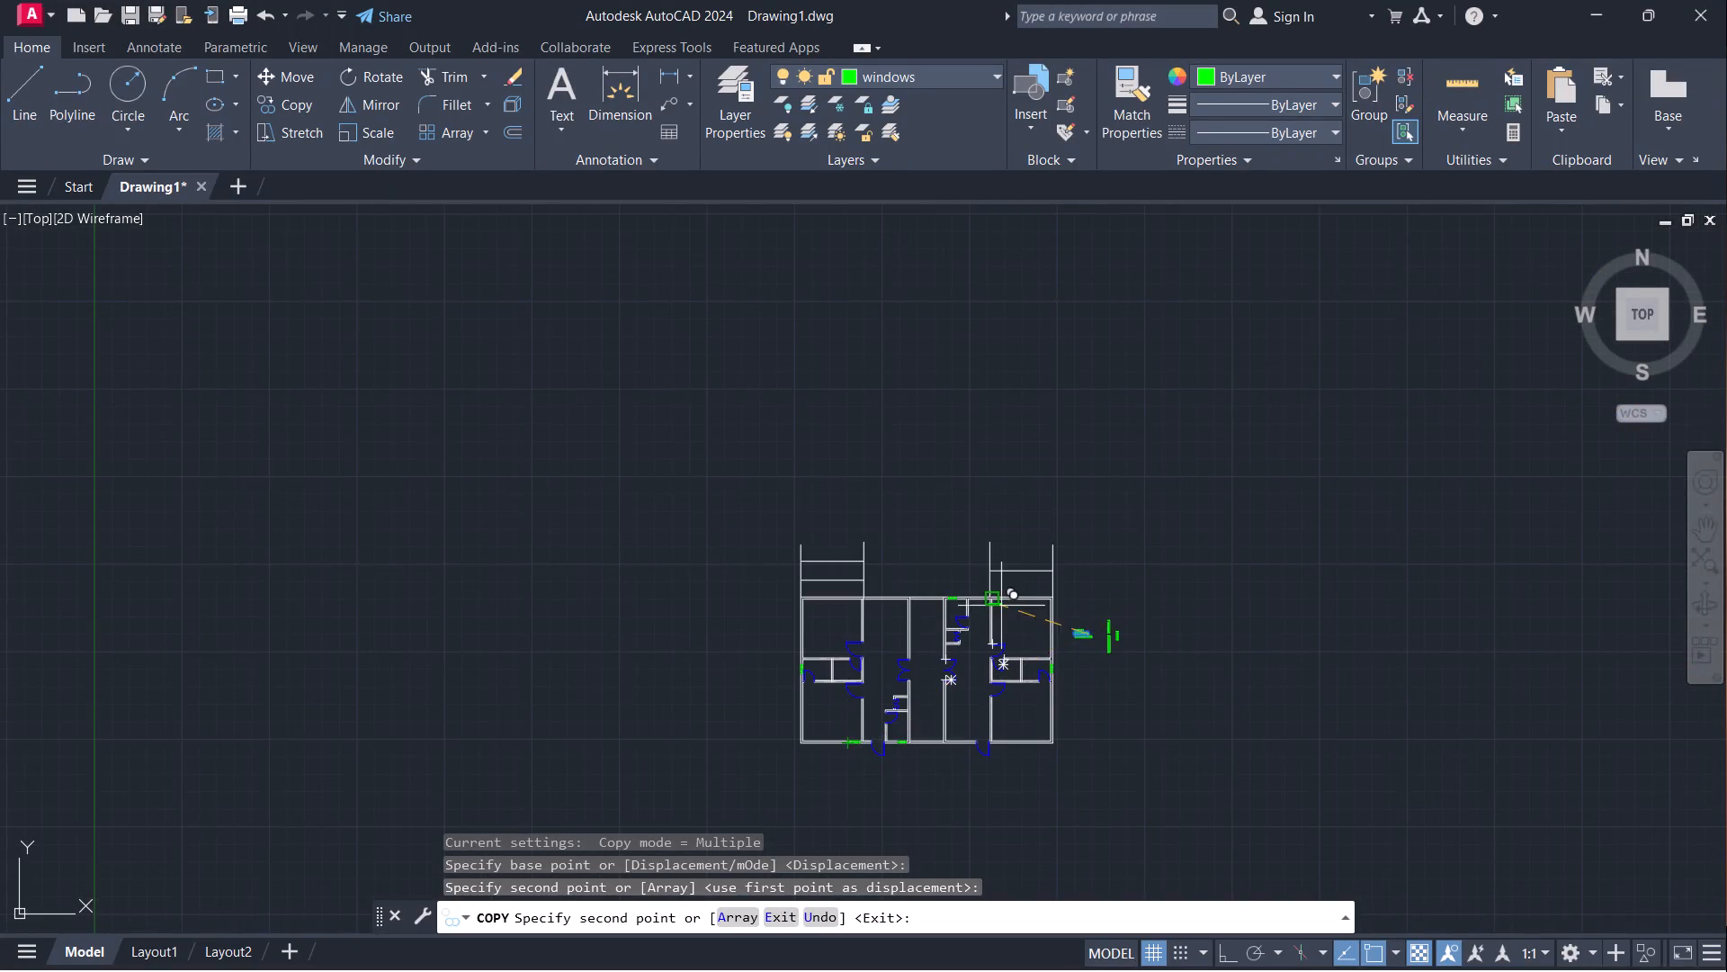
{"action": "scroll", "coordinate": [986, 606], "scroll_direction": "up", "scroll_amount": 6}
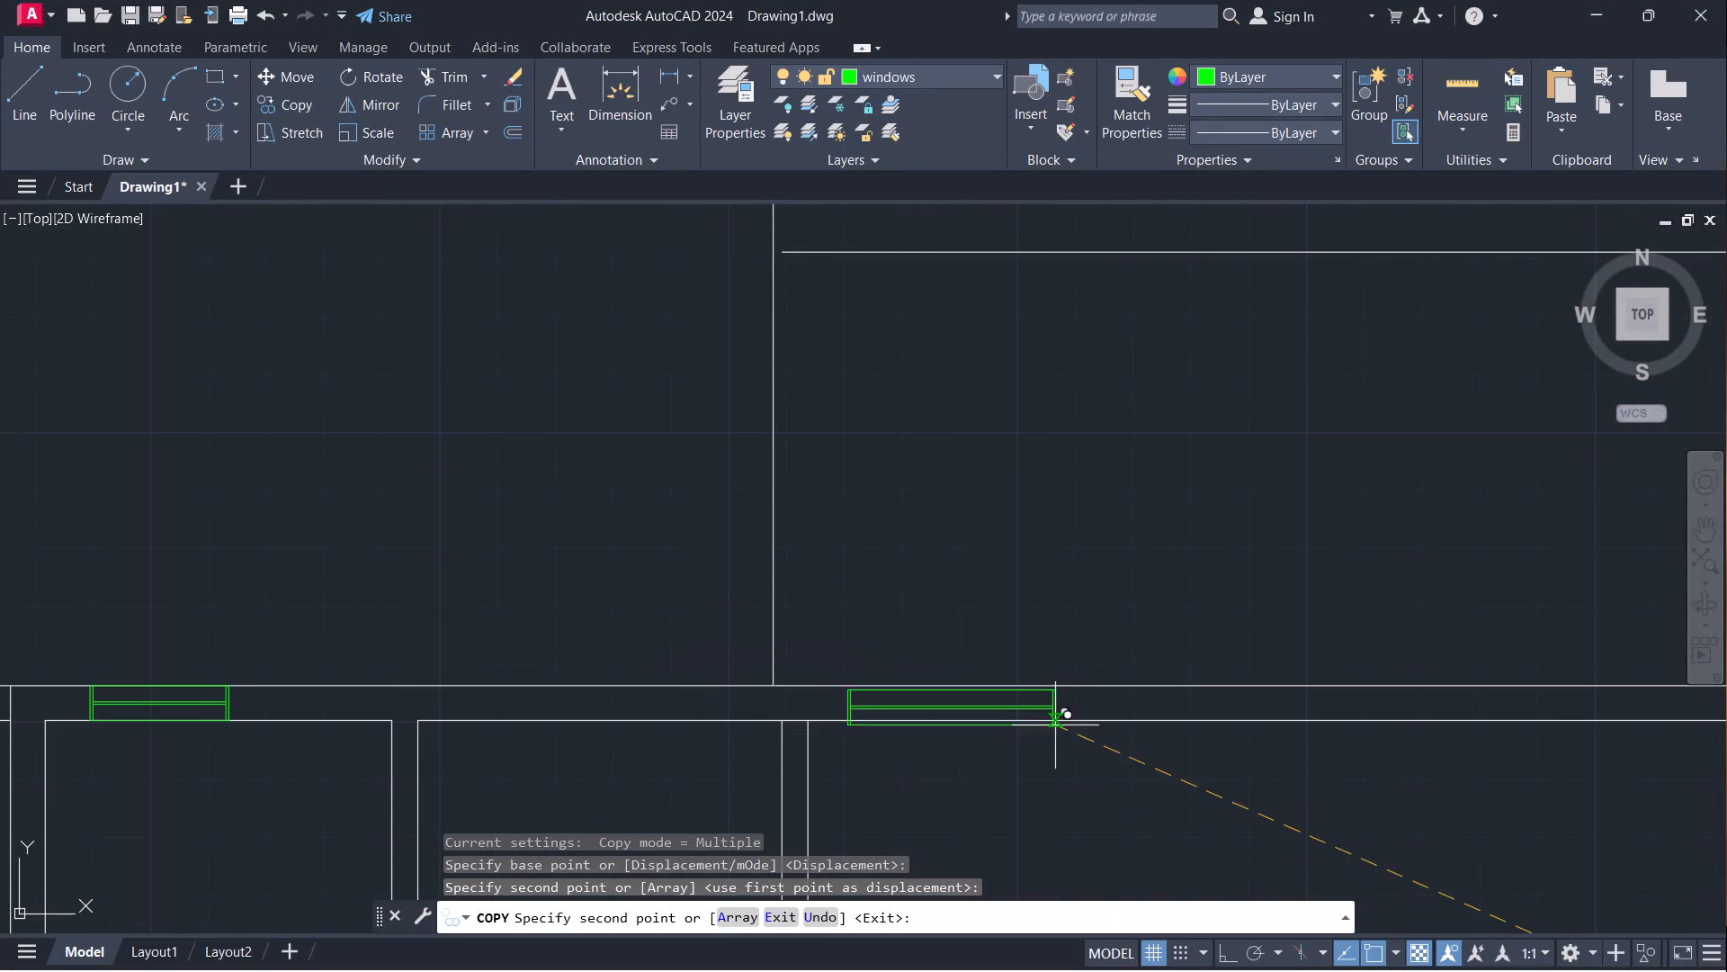
{"action": "scroll", "coordinate": [1033, 737], "scroll_direction": "down", "scroll_amount": 2}
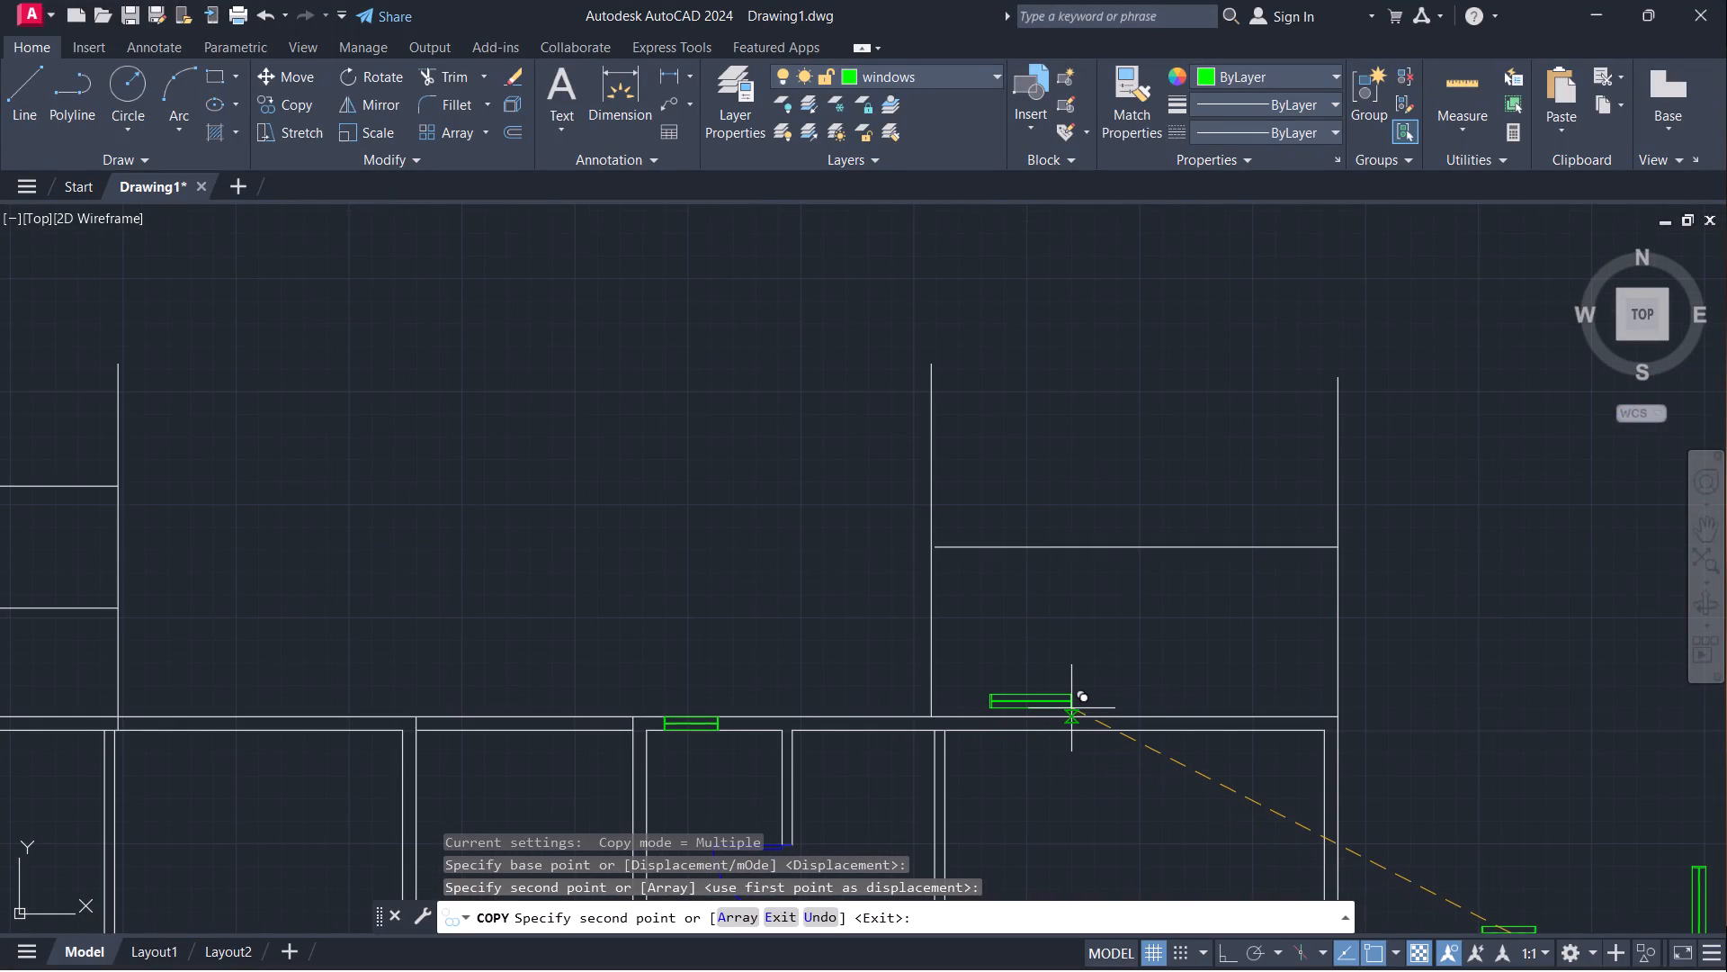
{"action": "scroll", "coordinate": [1150, 673], "scroll_direction": "down", "scroll_amount": 1}
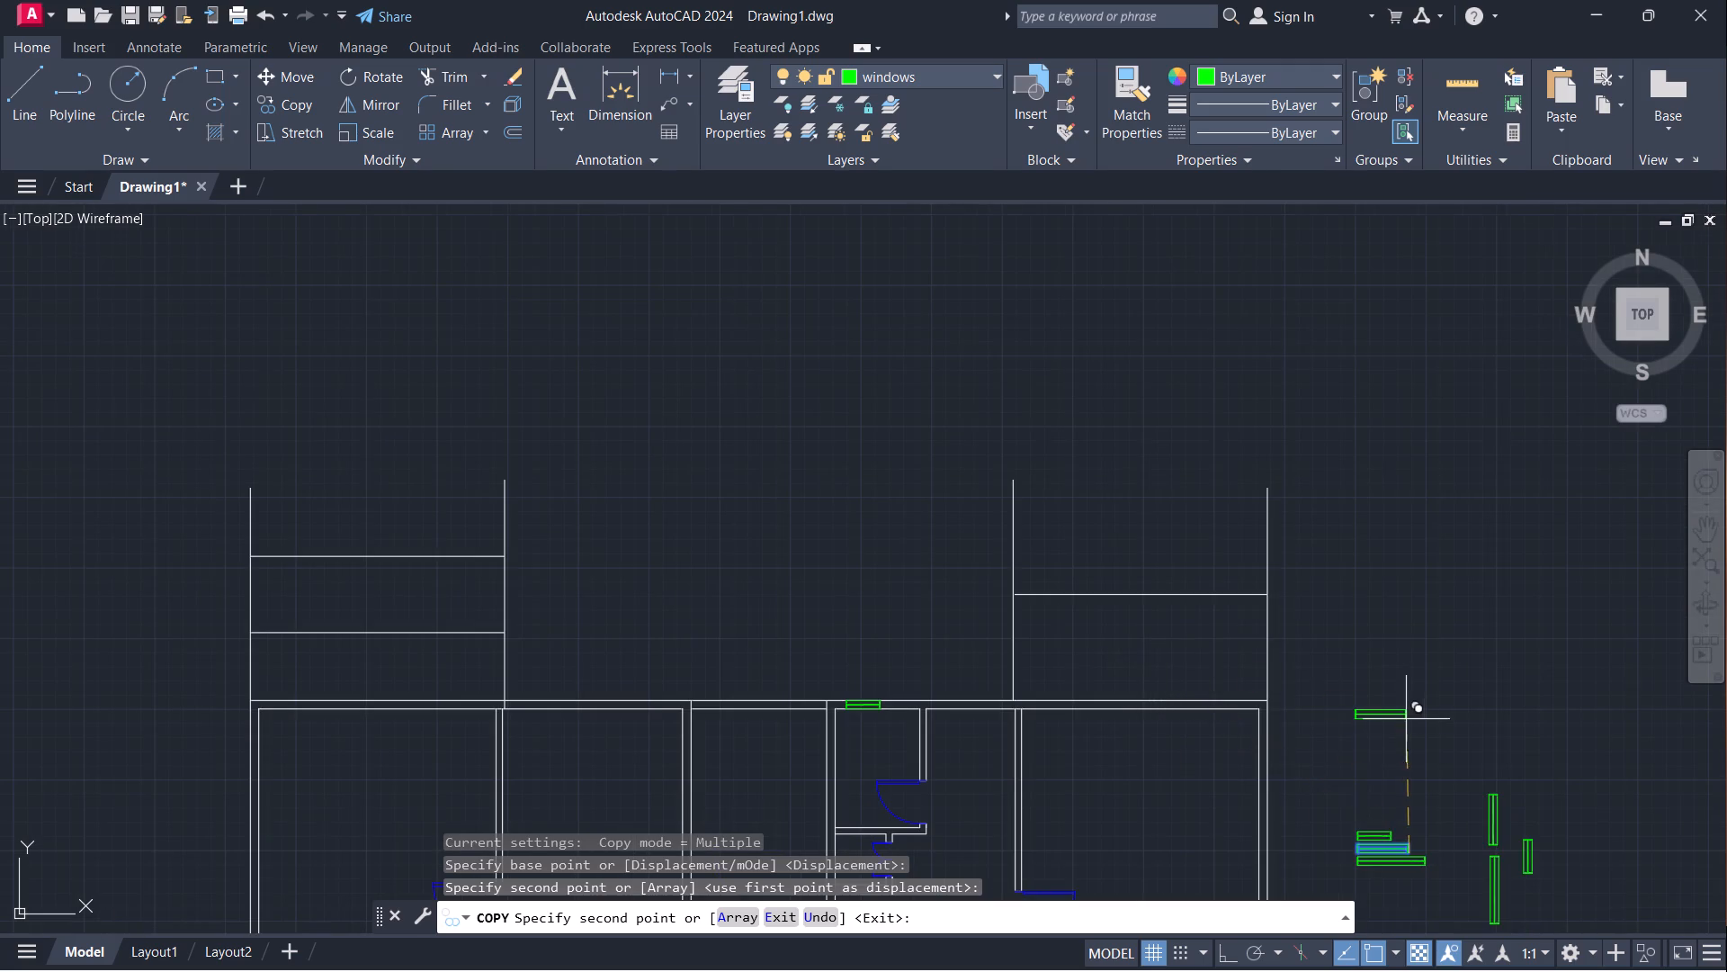
{"action": "scroll", "coordinate": [1406, 719], "scroll_direction": "down", "scroll_amount": 2}
{"action": "middle_click_drag", "start_coordinate": [1406, 705], "coordinate": [1255, 426]}
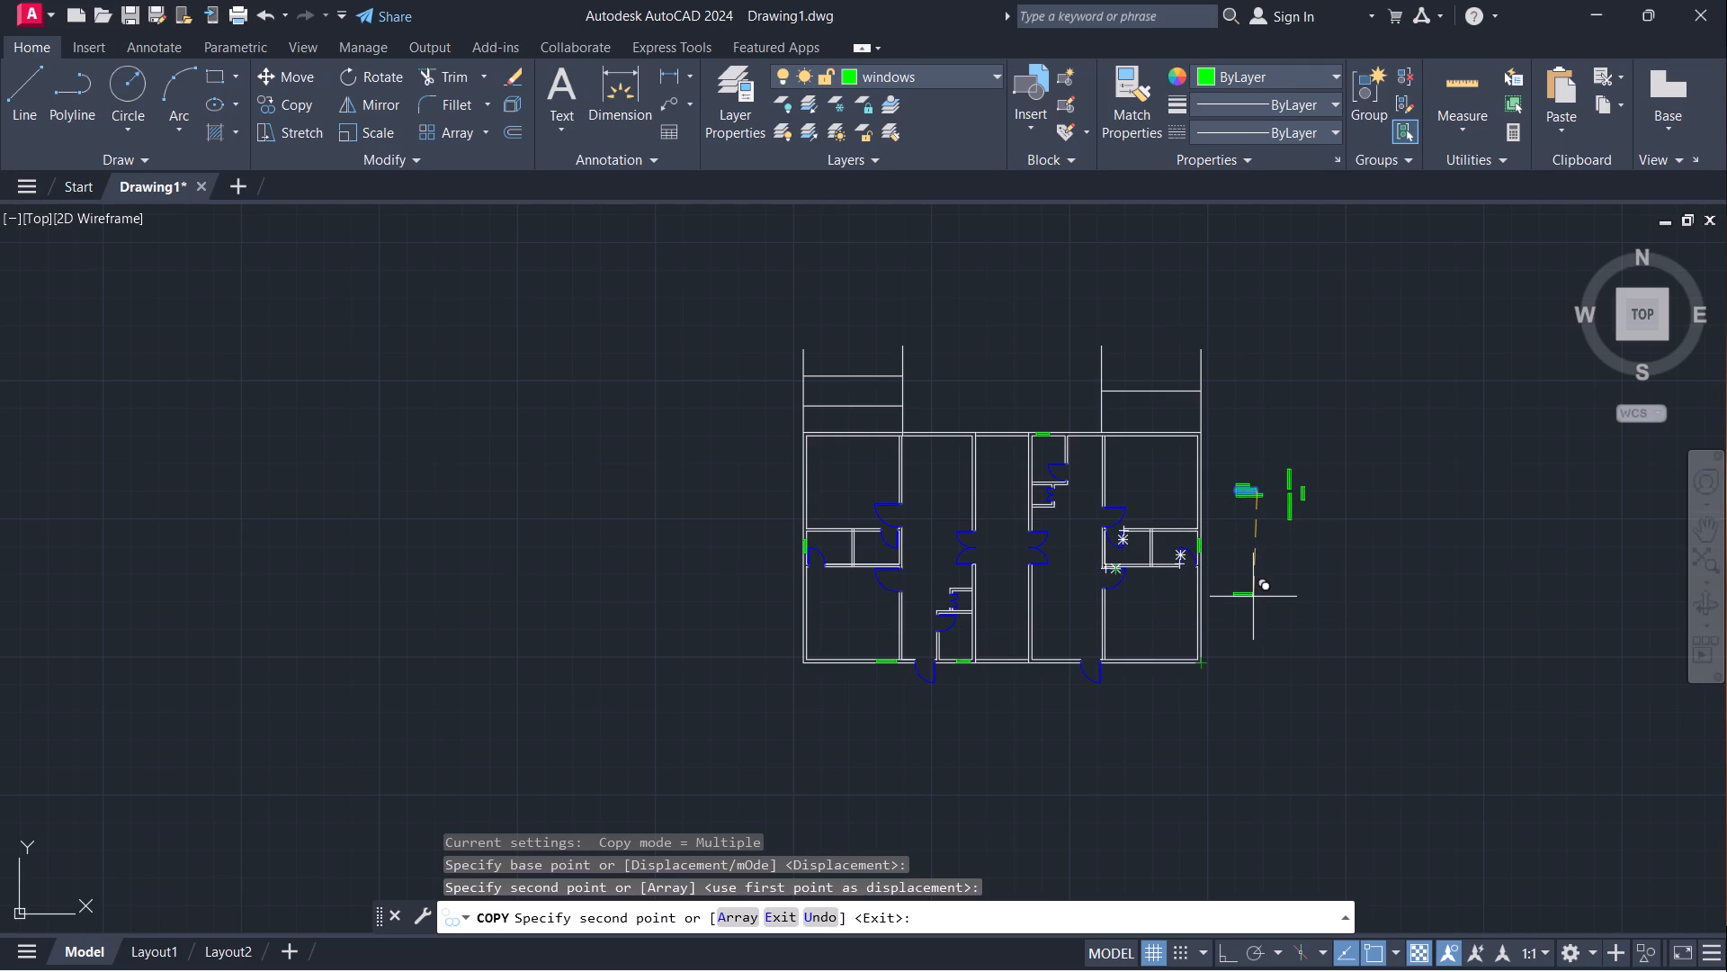
{"action": "scroll", "coordinate": [1177, 684], "scroll_direction": "up", "scroll_amount": 4}
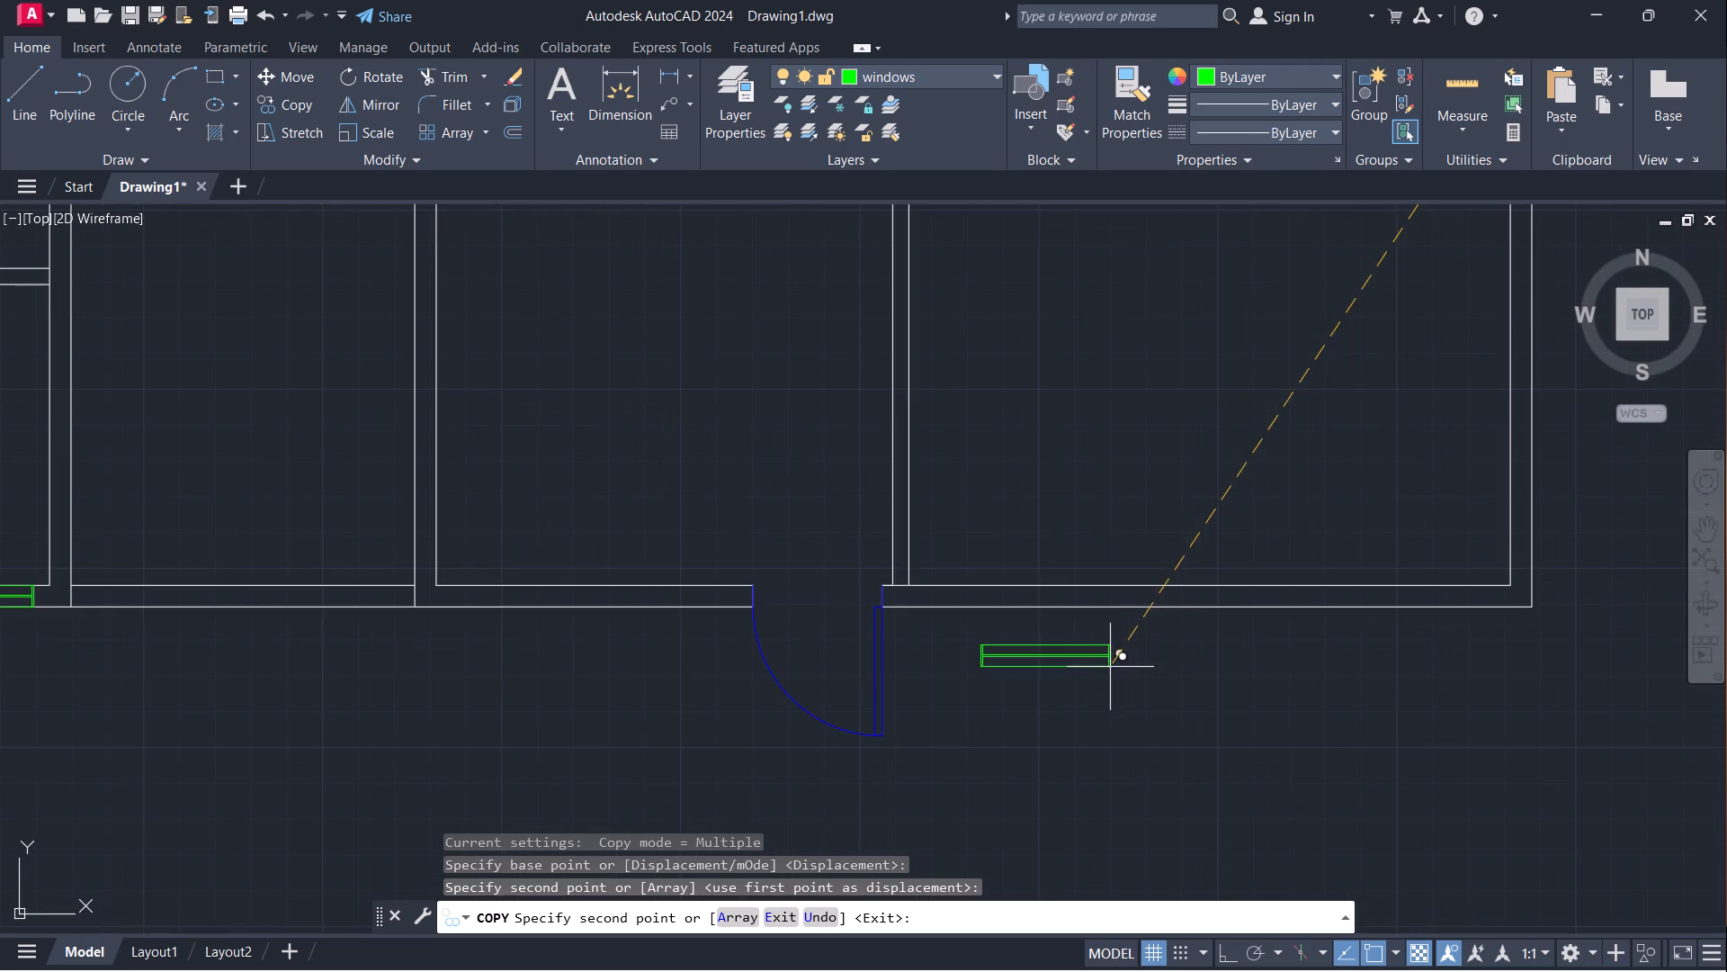
{"action": "left_click", "coordinate": [1061, 609]}
{"action": "scroll", "coordinate": [1062, 733], "scroll_direction": "down", "scroll_amount": 2}
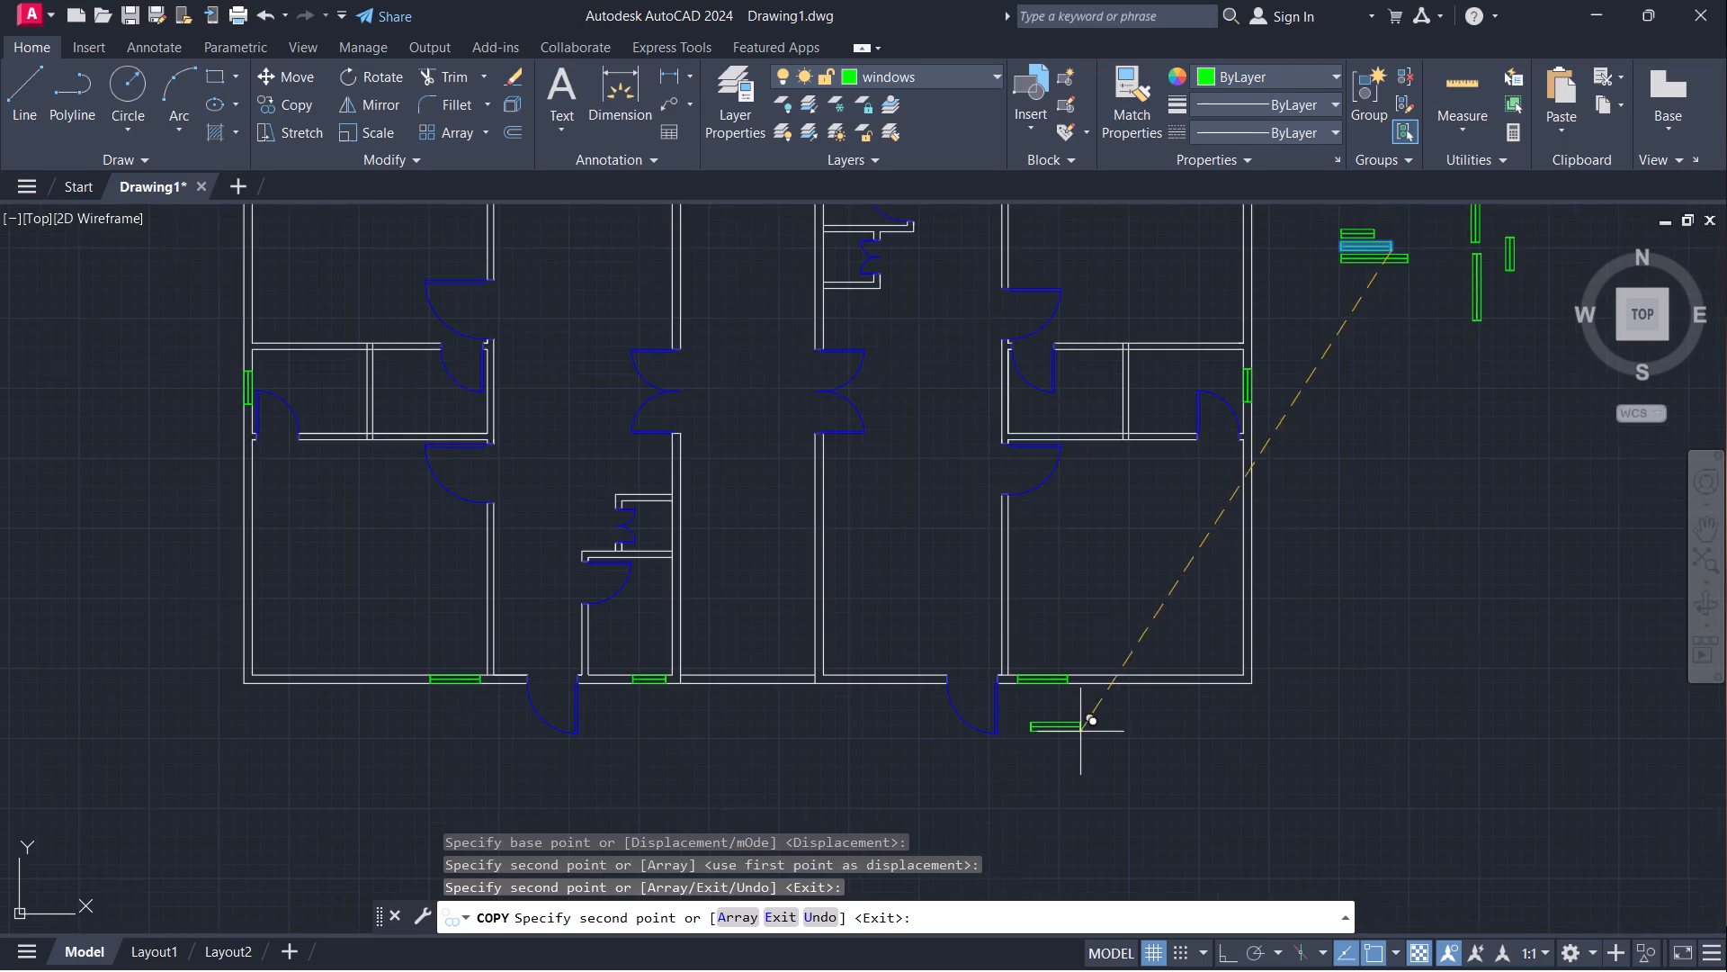
{"action": "scroll", "coordinate": [1168, 740], "scroll_direction": "down", "scroll_amount": 1}
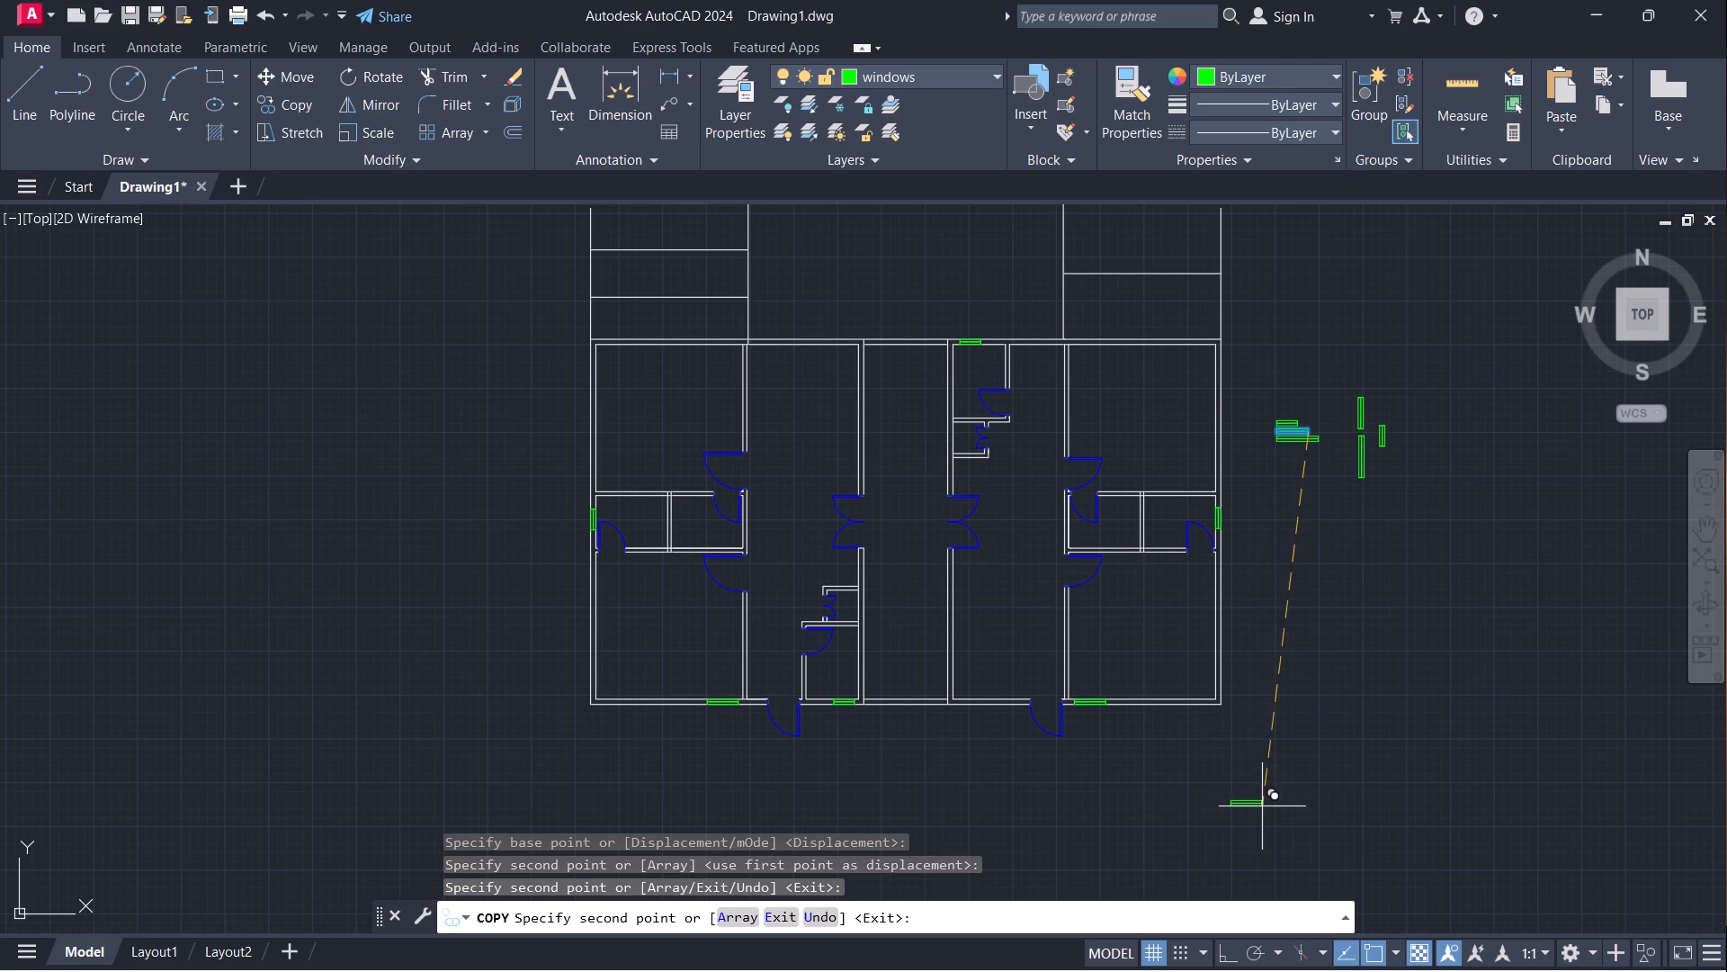
{"action": "key", "text": "Escape"}
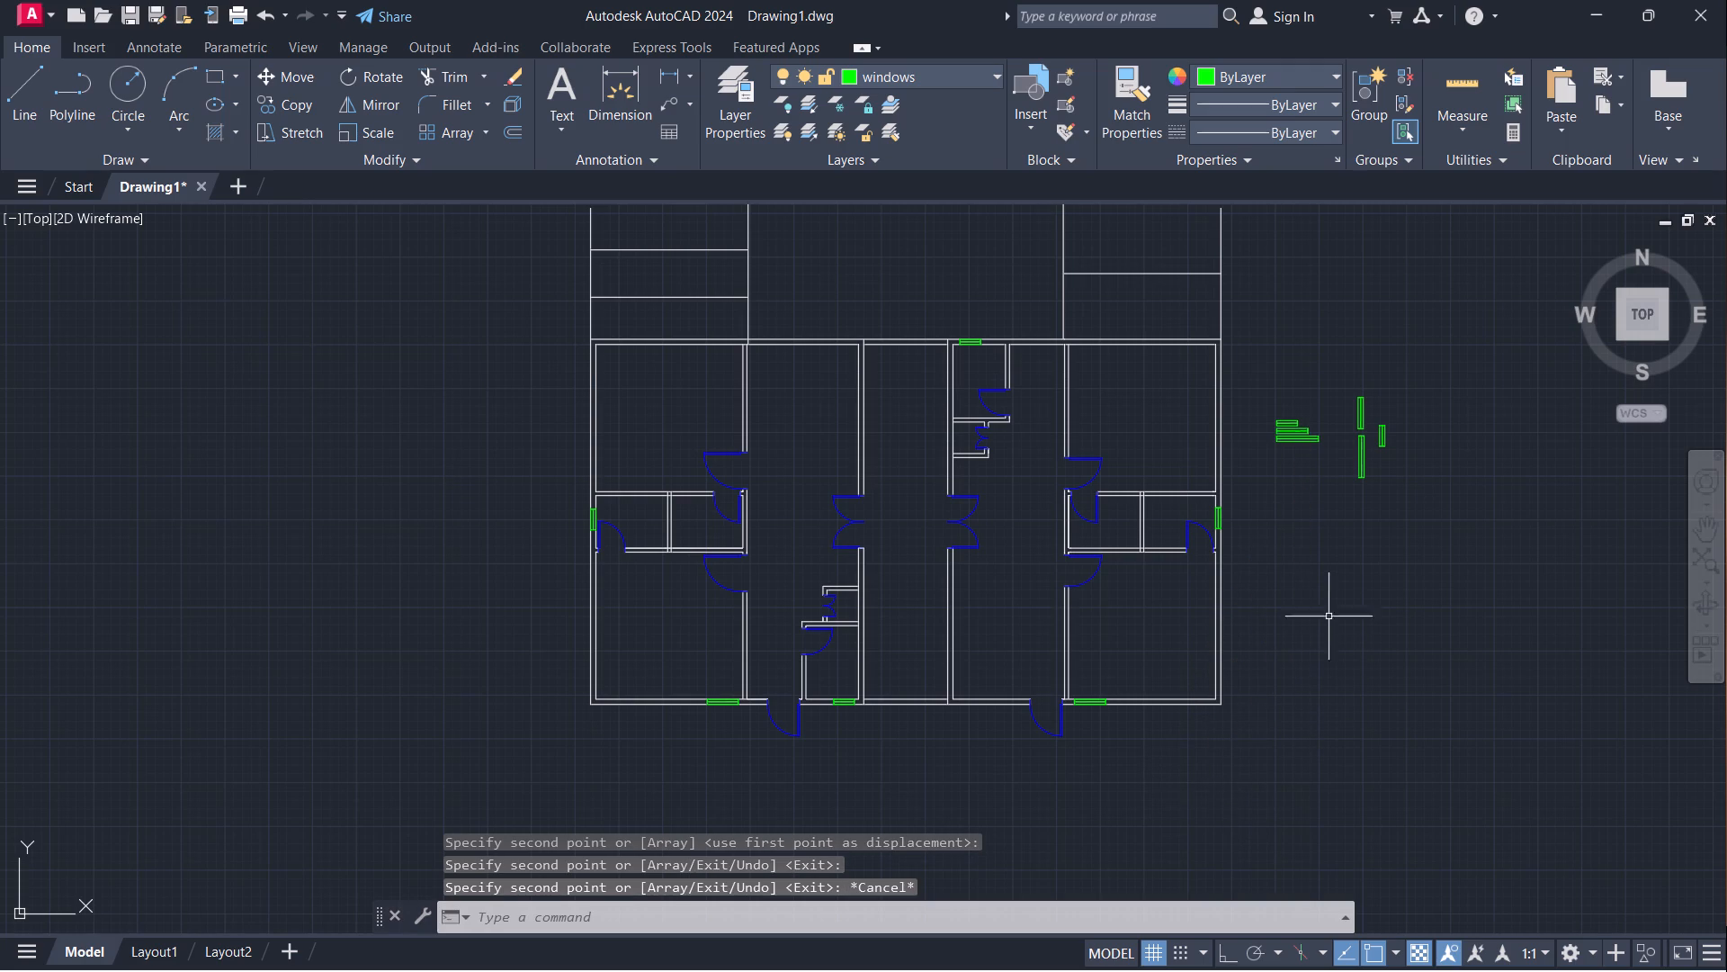
Copy the vertical 3' window from its upper-right corner into the southwest room's west exterior wall, just below the small room.
{"action": "scroll", "coordinate": [1292, 311], "scroll_direction": "up", "scroll_amount": 1}
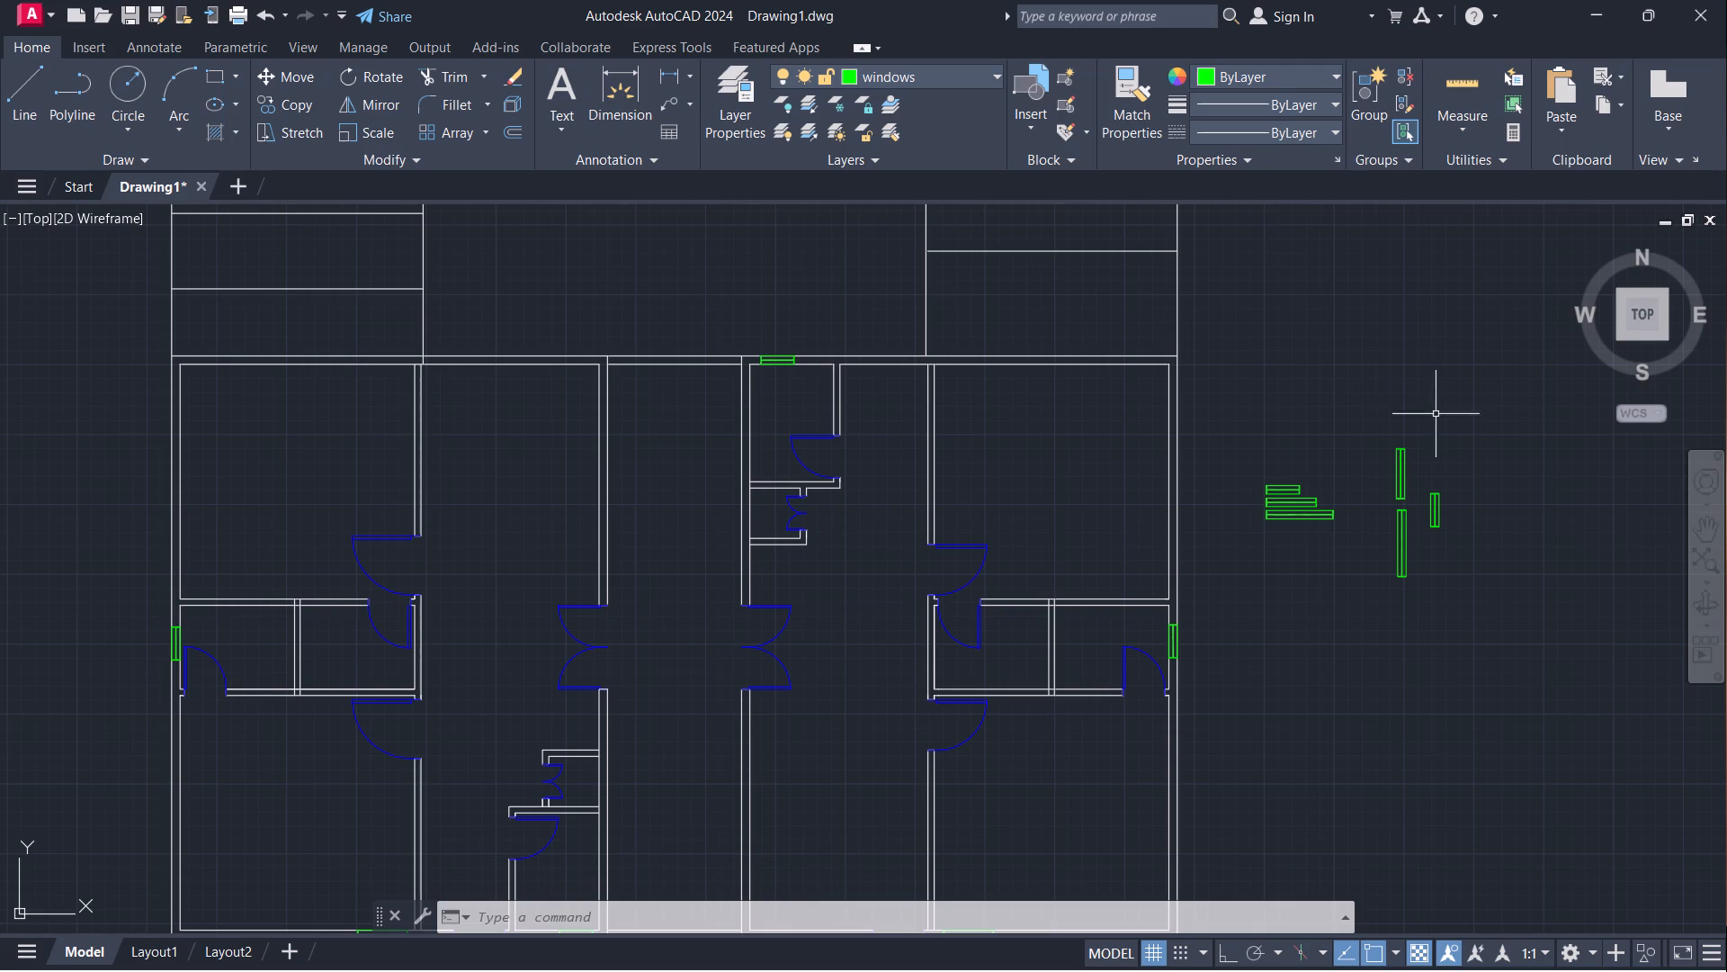
{"action": "left_click", "coordinate": [1406, 460]}
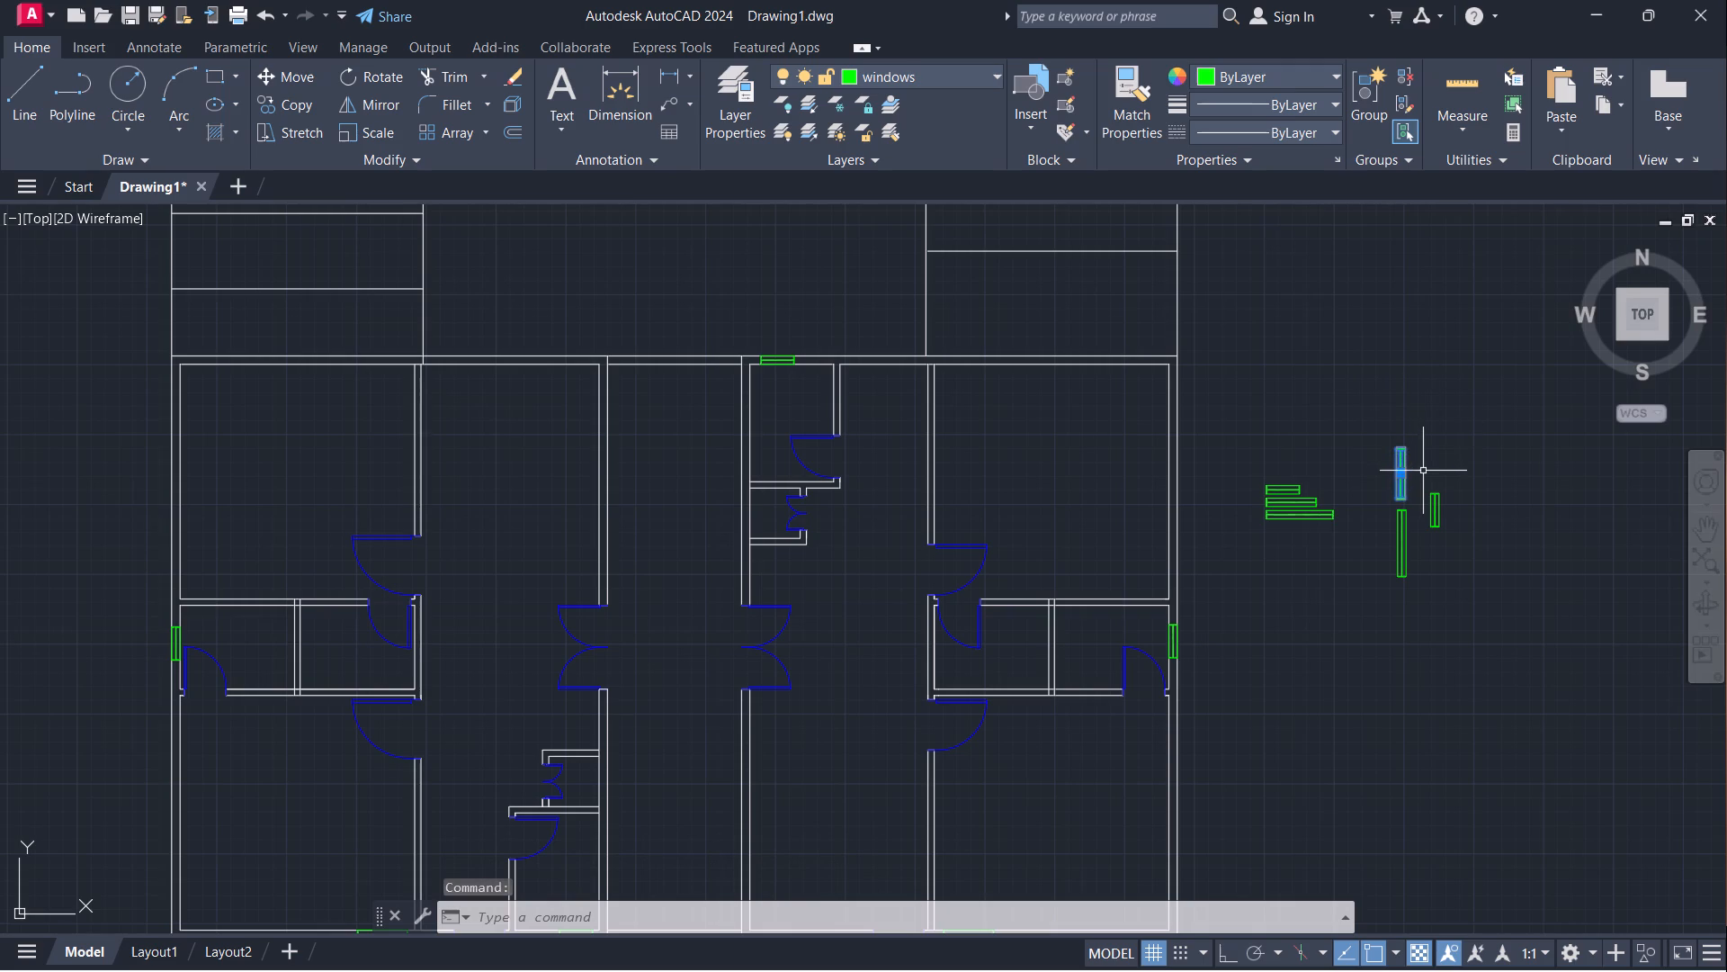
{"action": "type", "text": "co"}
{"action": "key", "text": "Return"}
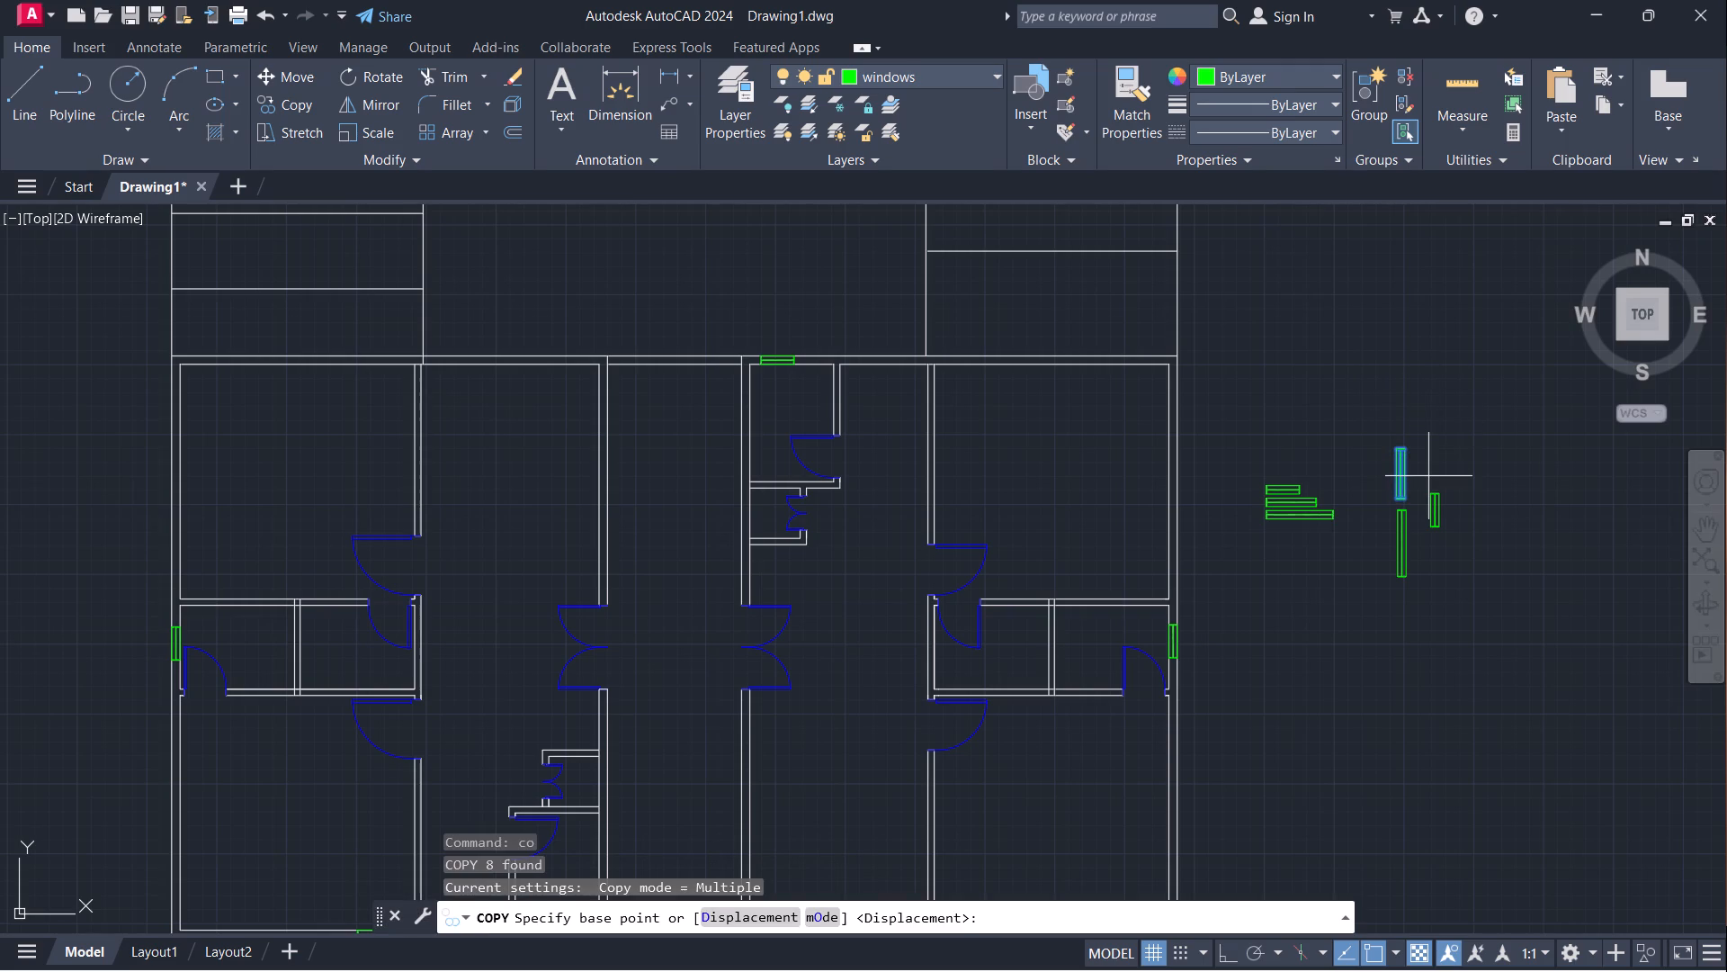
{"action": "left_click", "coordinate": [1409, 440]}
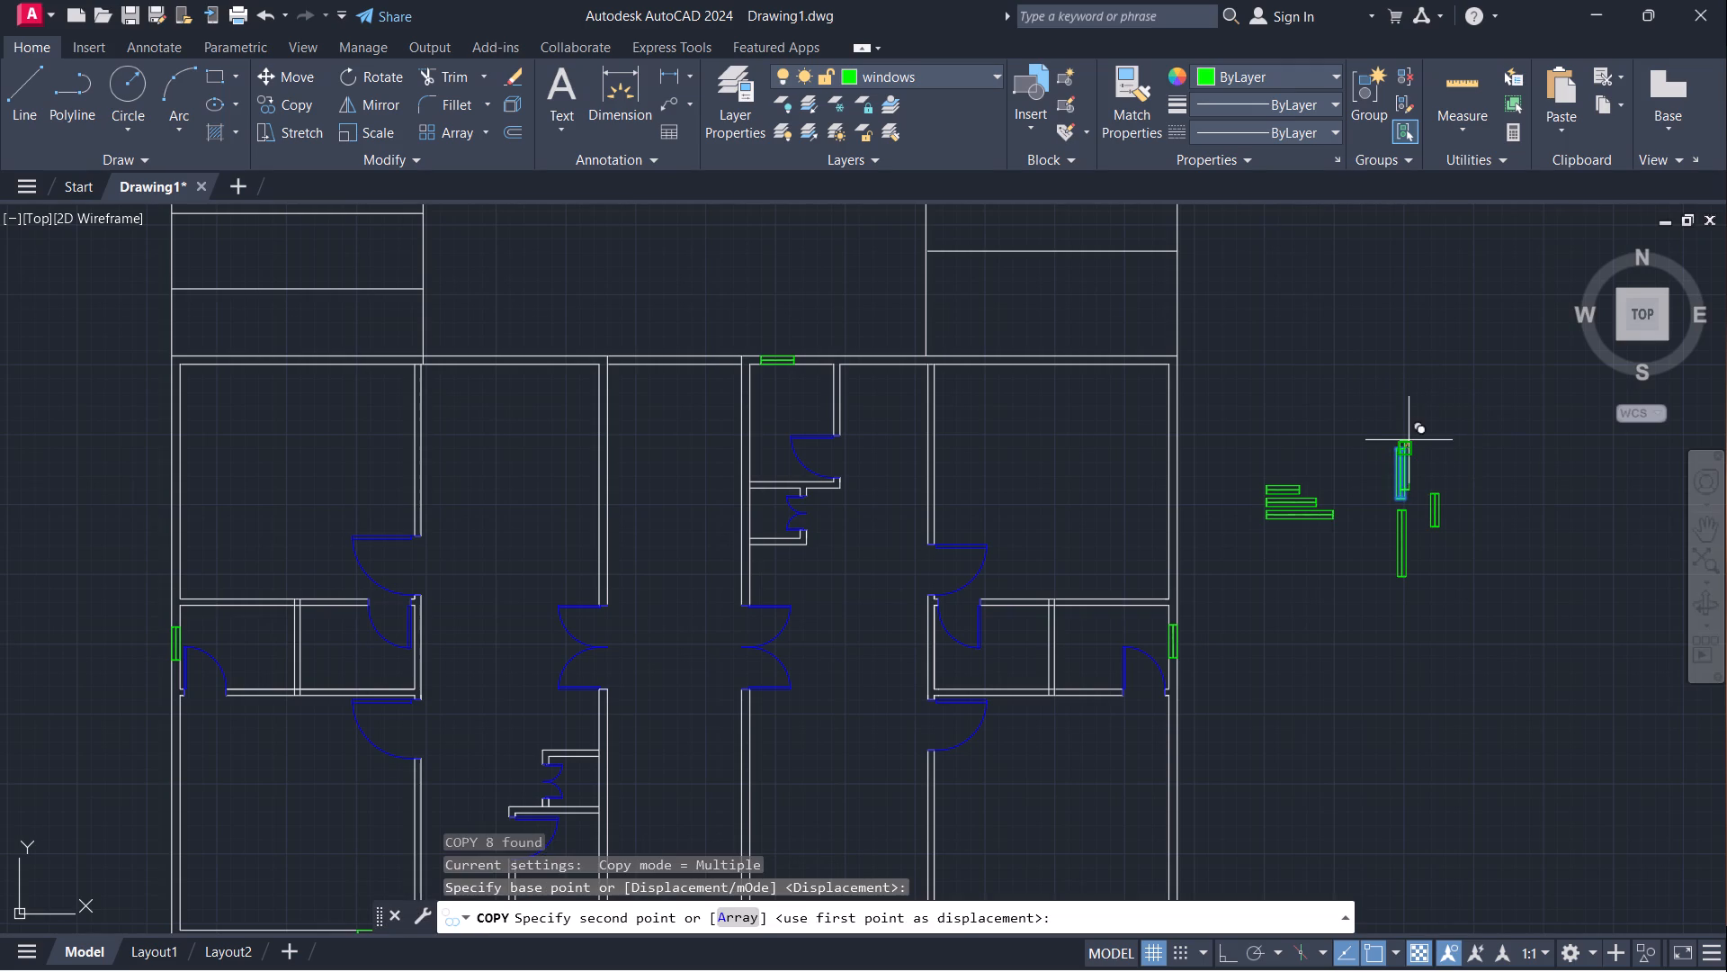
{"action": "scroll", "coordinate": [1318, 527], "scroll_direction": "down", "scroll_amount": 2}
{"action": "scroll", "coordinate": [836, 661], "scroll_direction": "up", "scroll_amount": 3}
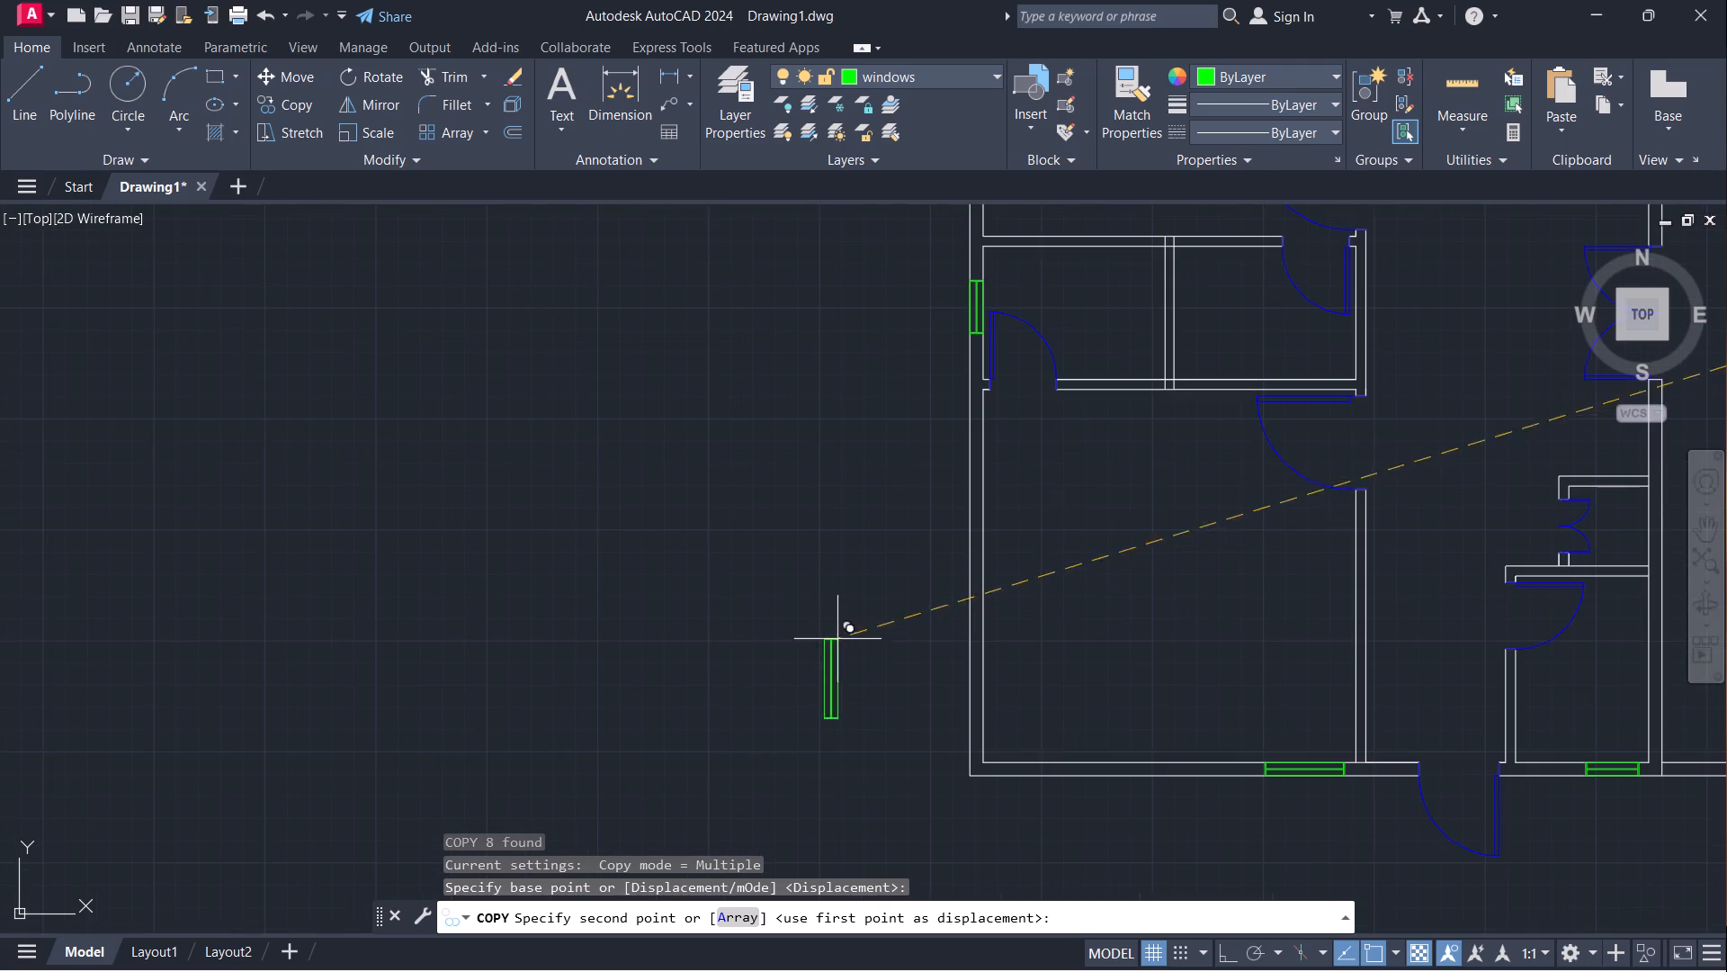
{"action": "scroll", "coordinate": [970, 409], "scroll_direction": "up", "scroll_amount": 2}
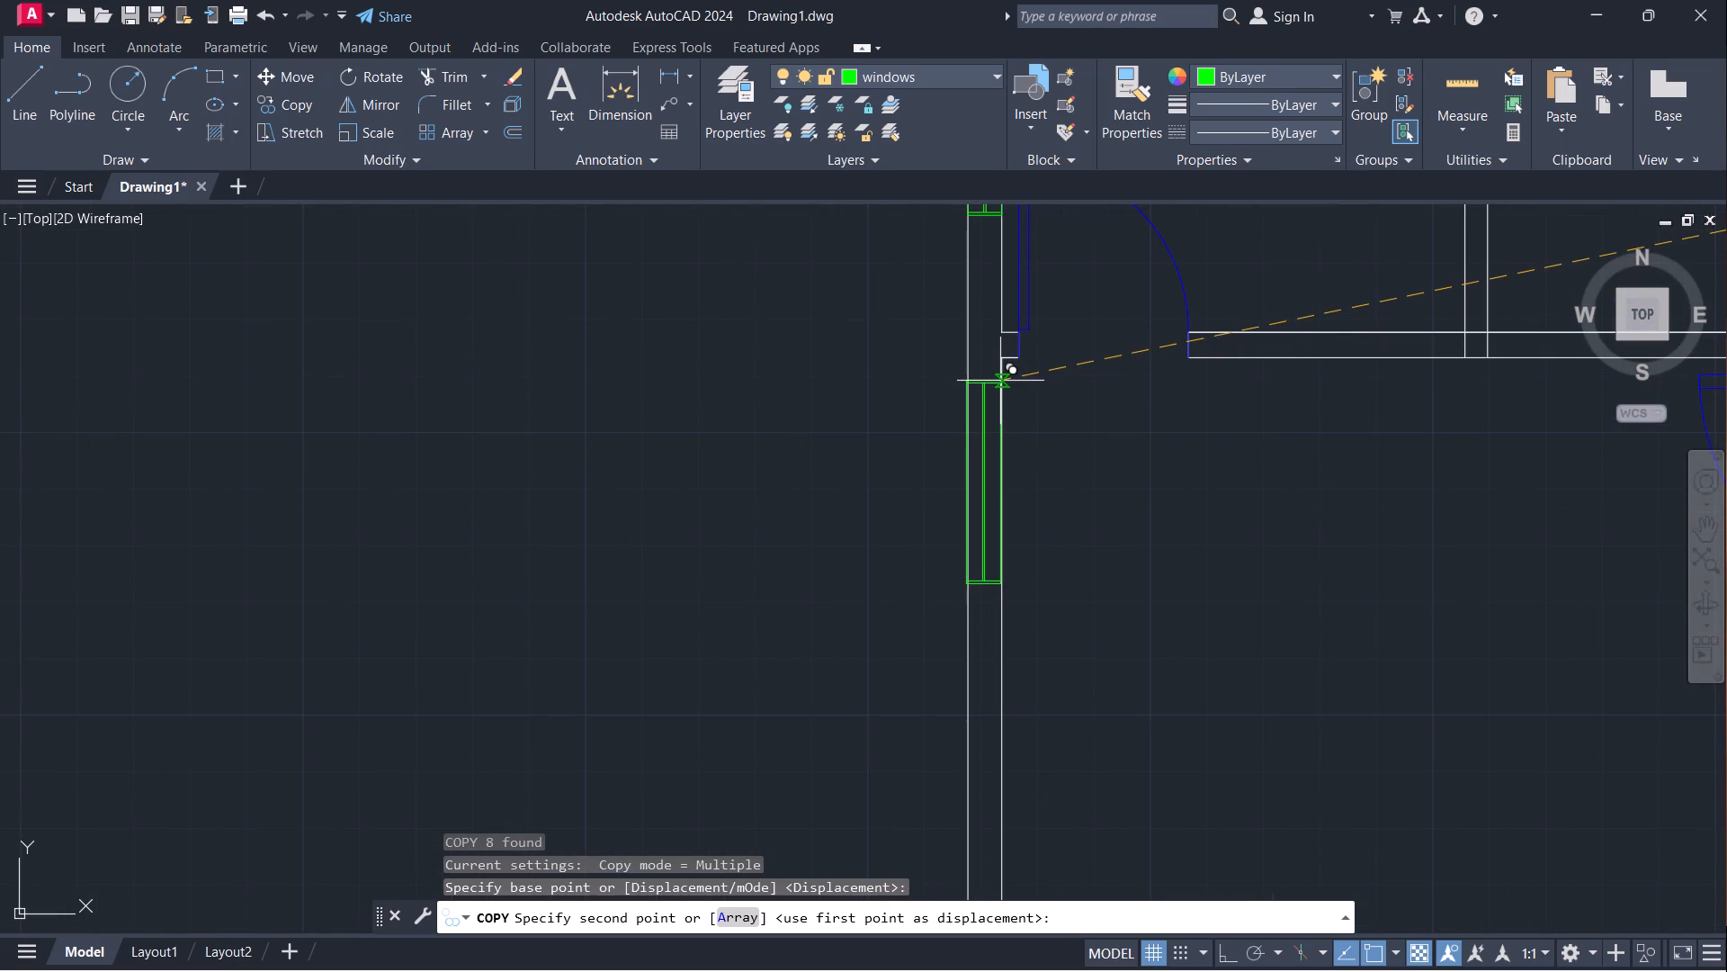
{"action": "left_click", "coordinate": [1001, 379]}
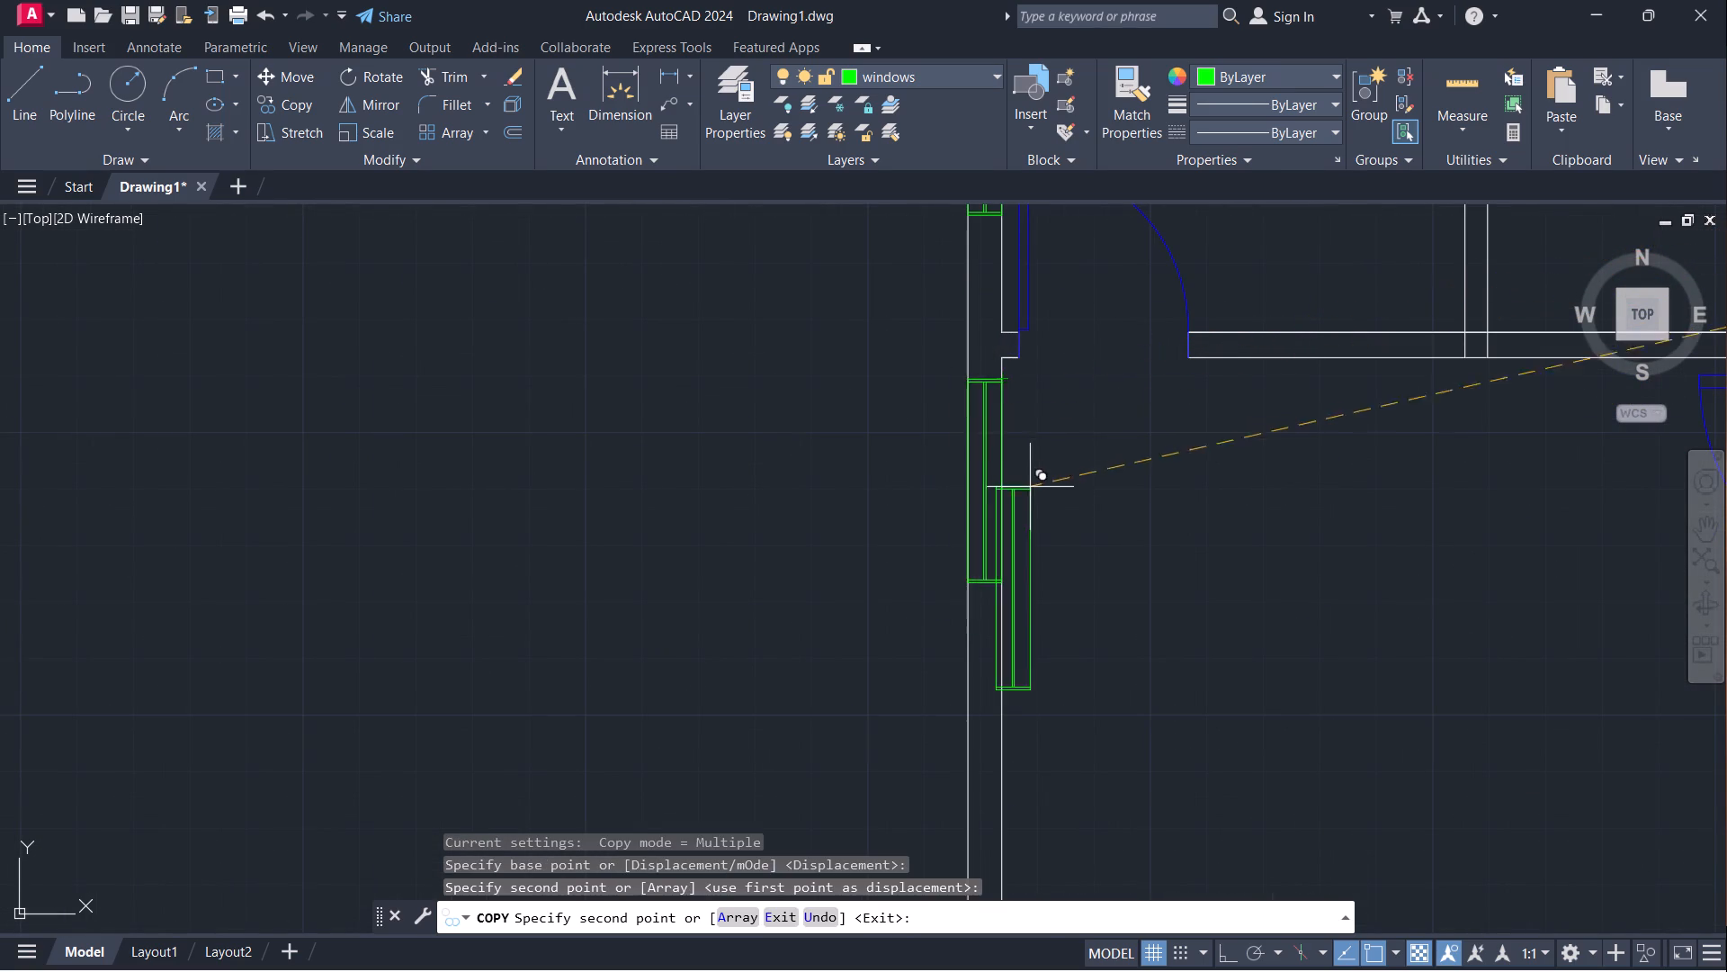
Place another copy of the vertical 3' window in the northwest room's west exterior wall, just above the small room.
{"action": "scroll", "coordinate": [1033, 488], "scroll_direction": "down", "scroll_amount": 4}
{"action": "middle_click_drag", "start_coordinate": [1078, 530], "coordinate": [981, 663]}
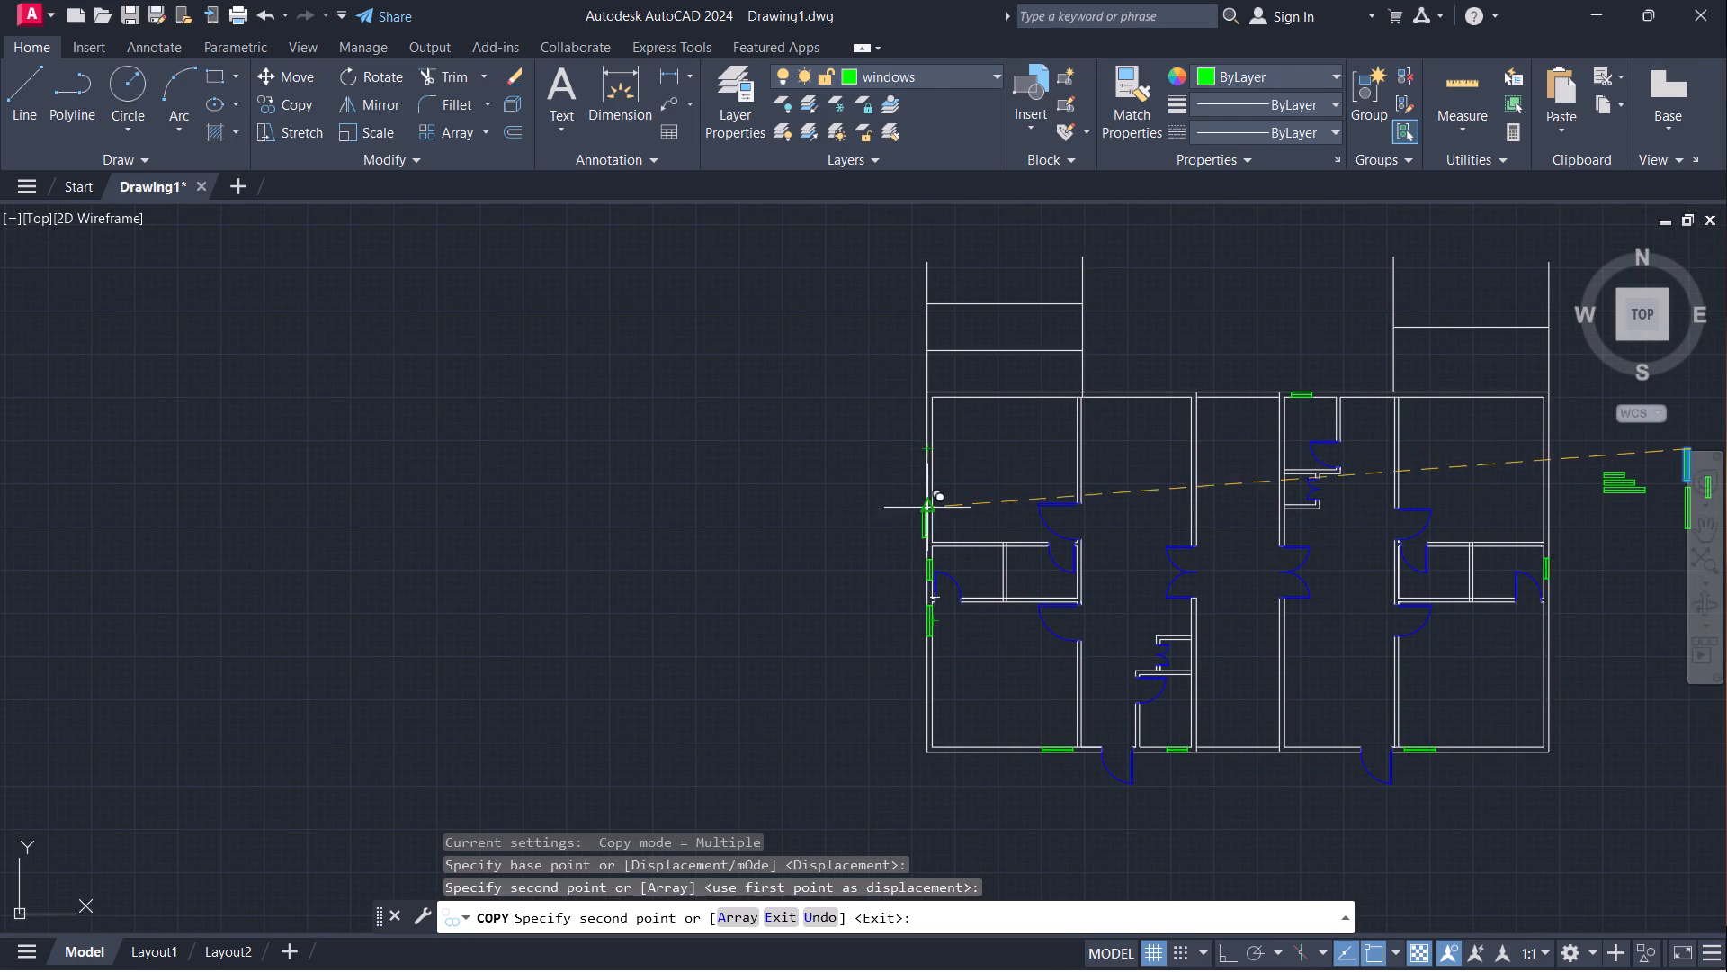
{"action": "scroll", "coordinate": [929, 515], "scroll_direction": "up", "scroll_amount": 2}
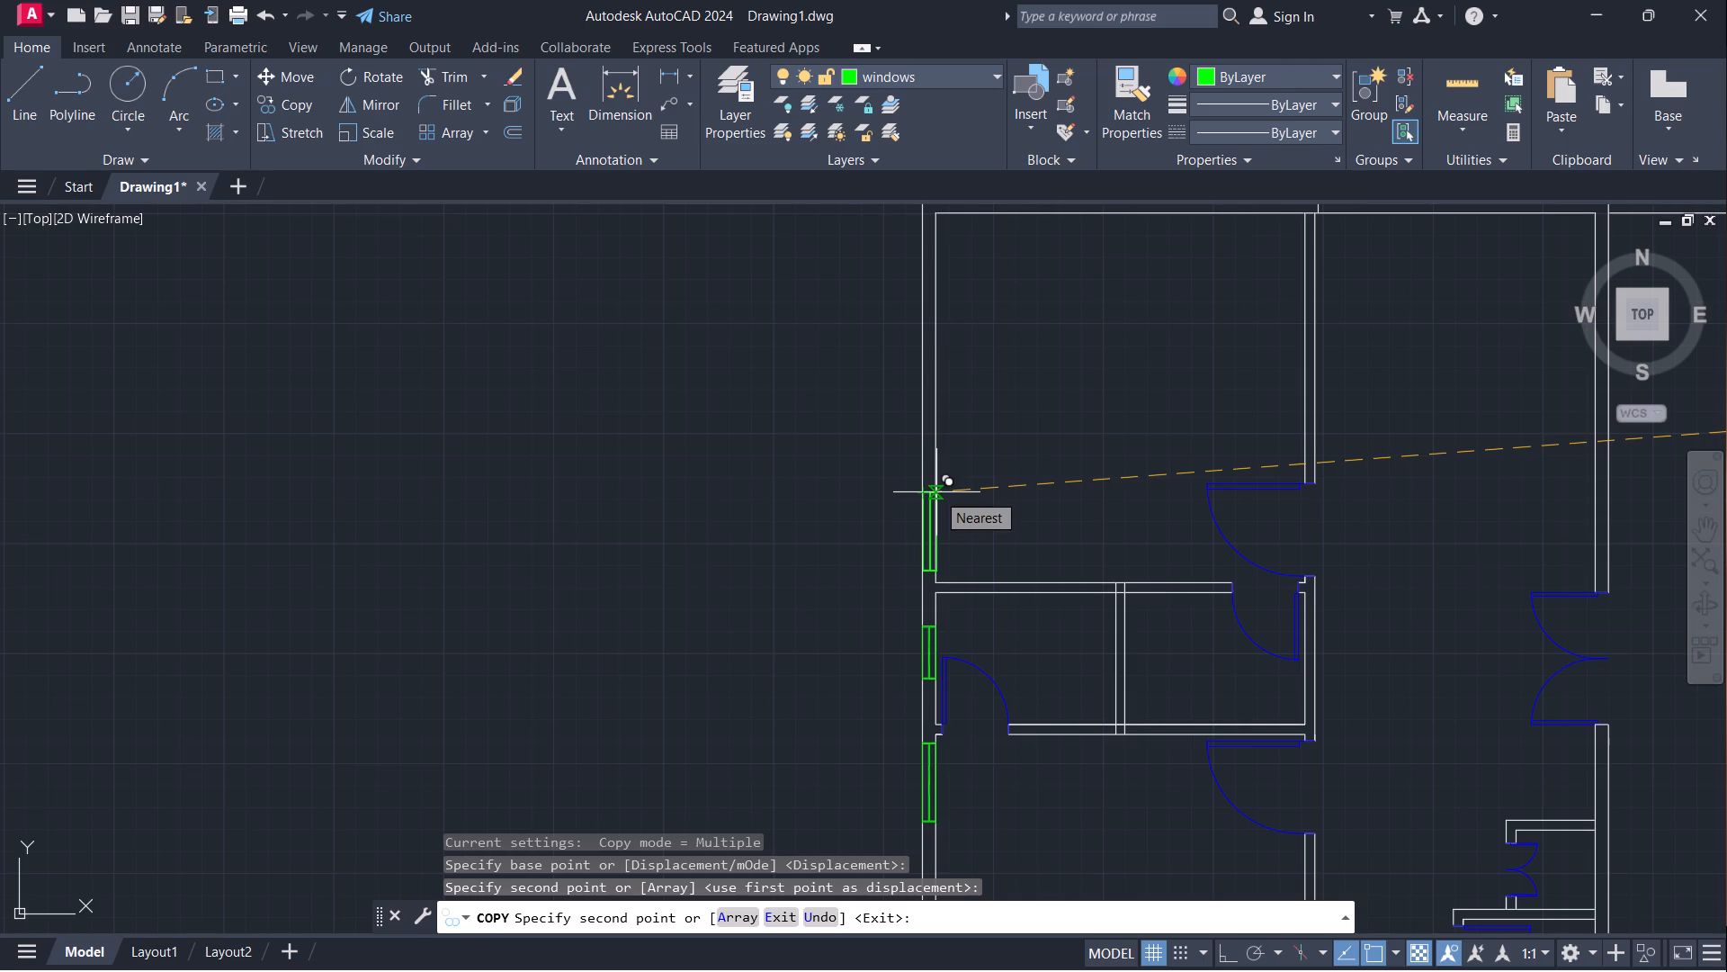
{"action": "left_click", "coordinate": [936, 486]}
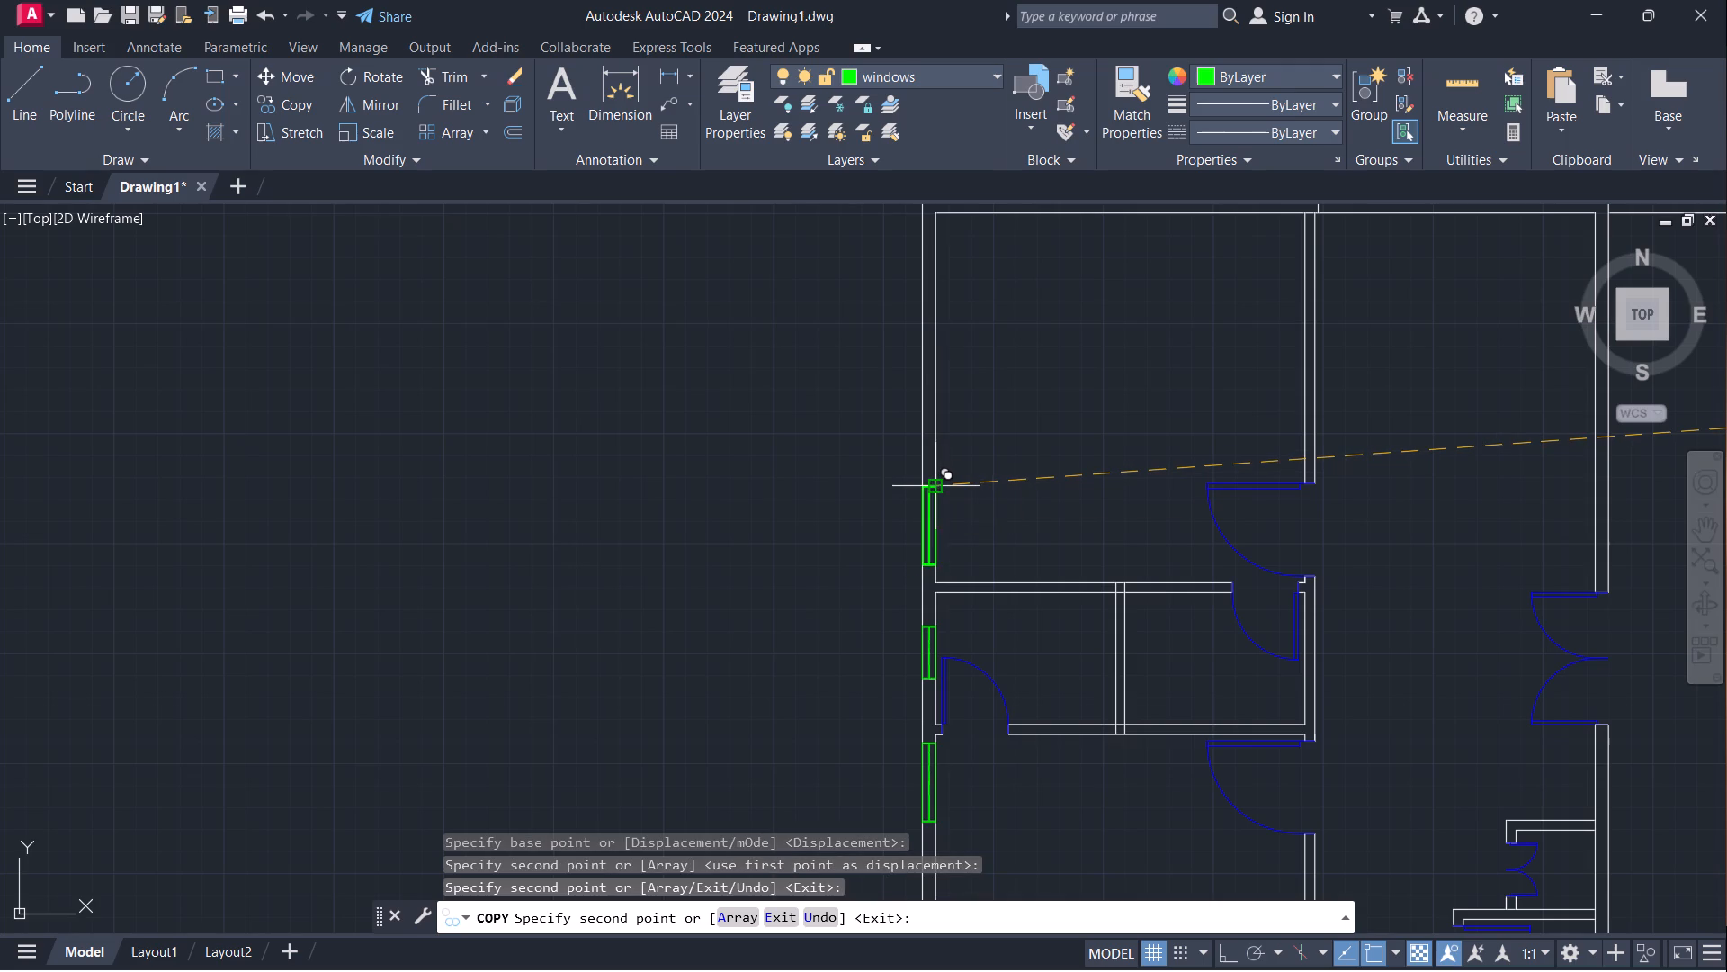
Place another copy of the vertical 3' window in the southeast room's east exterior wall, just below the small room.
{"action": "scroll", "coordinate": [1167, 446], "scroll_direction": "down", "scroll_amount": 2}
{"action": "middle_click_drag", "start_coordinate": [1265, 474], "coordinate": [1225, 480]}
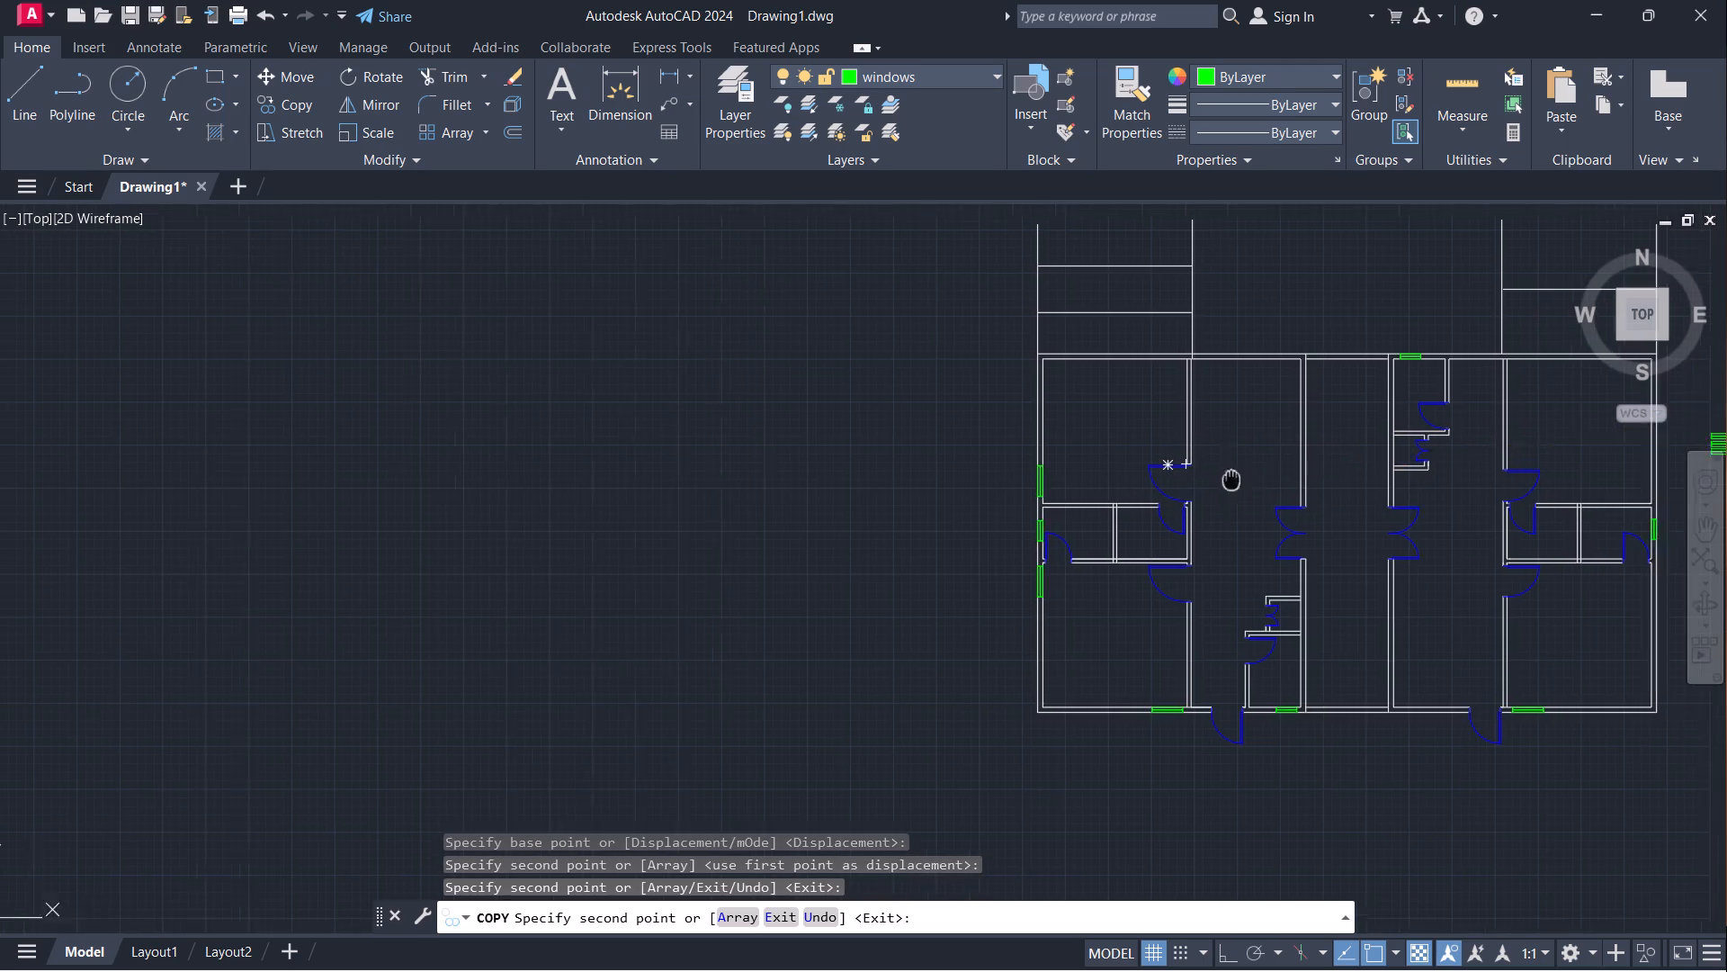
{"action": "middle_click_drag", "start_coordinate": [1225, 480], "coordinate": [1031, 478]}
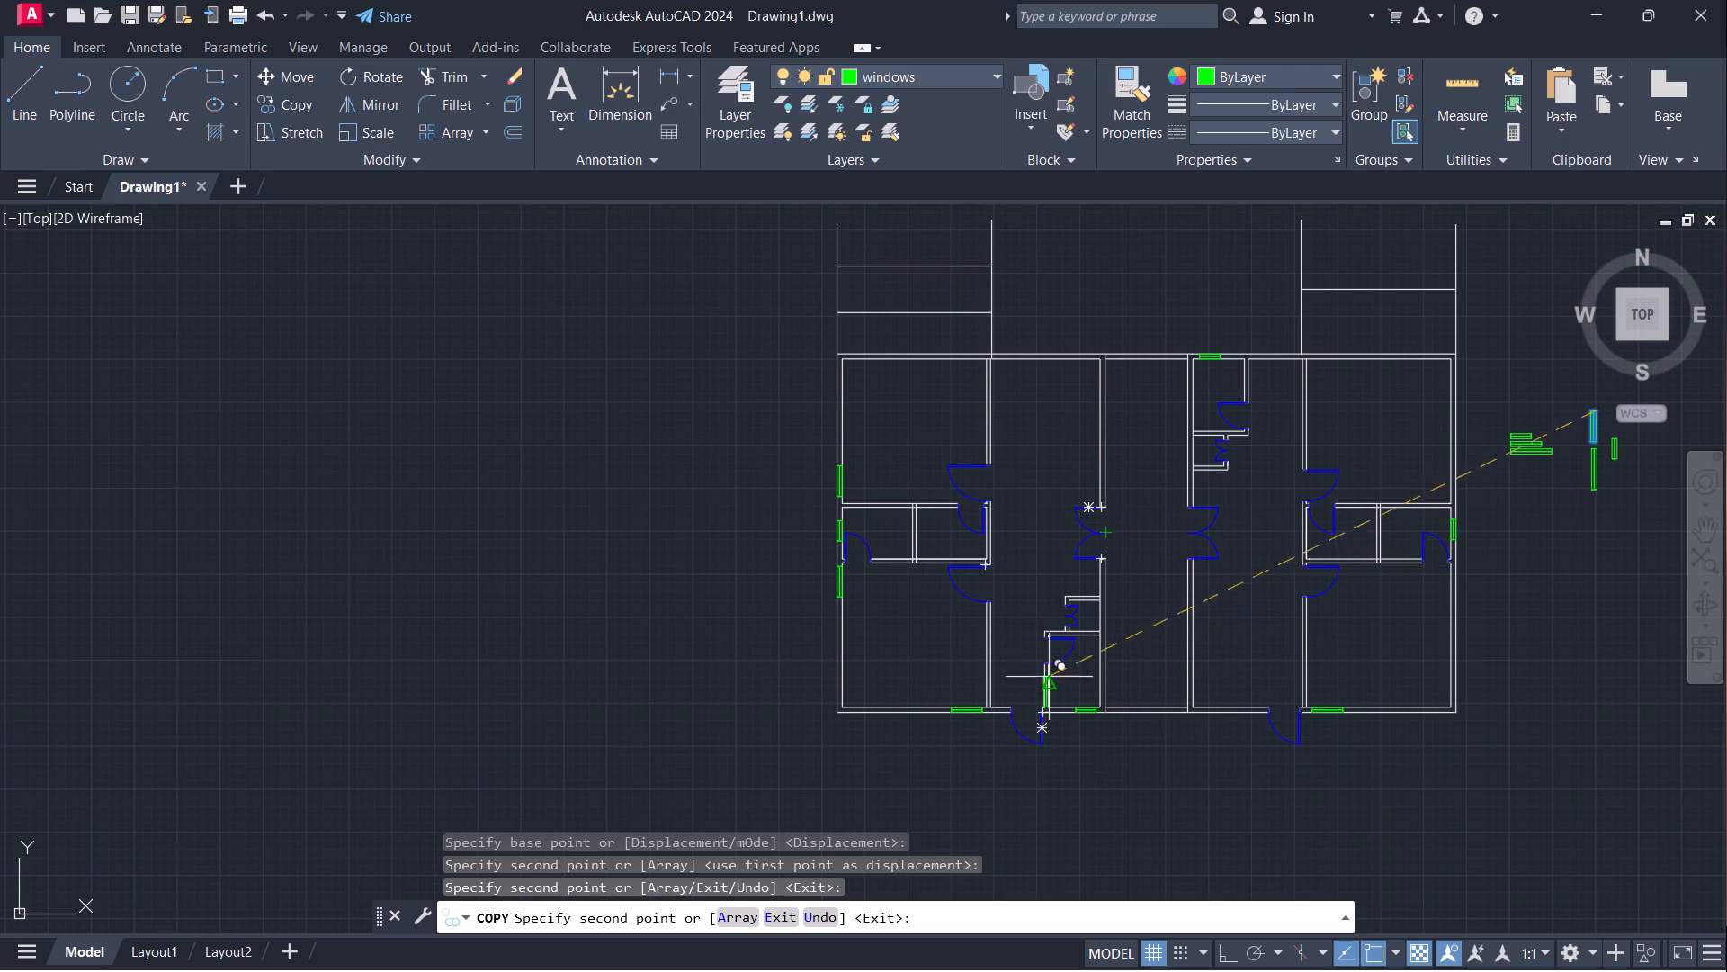
{"action": "scroll", "coordinate": [1106, 459], "scroll_direction": "up", "scroll_amount": 2}
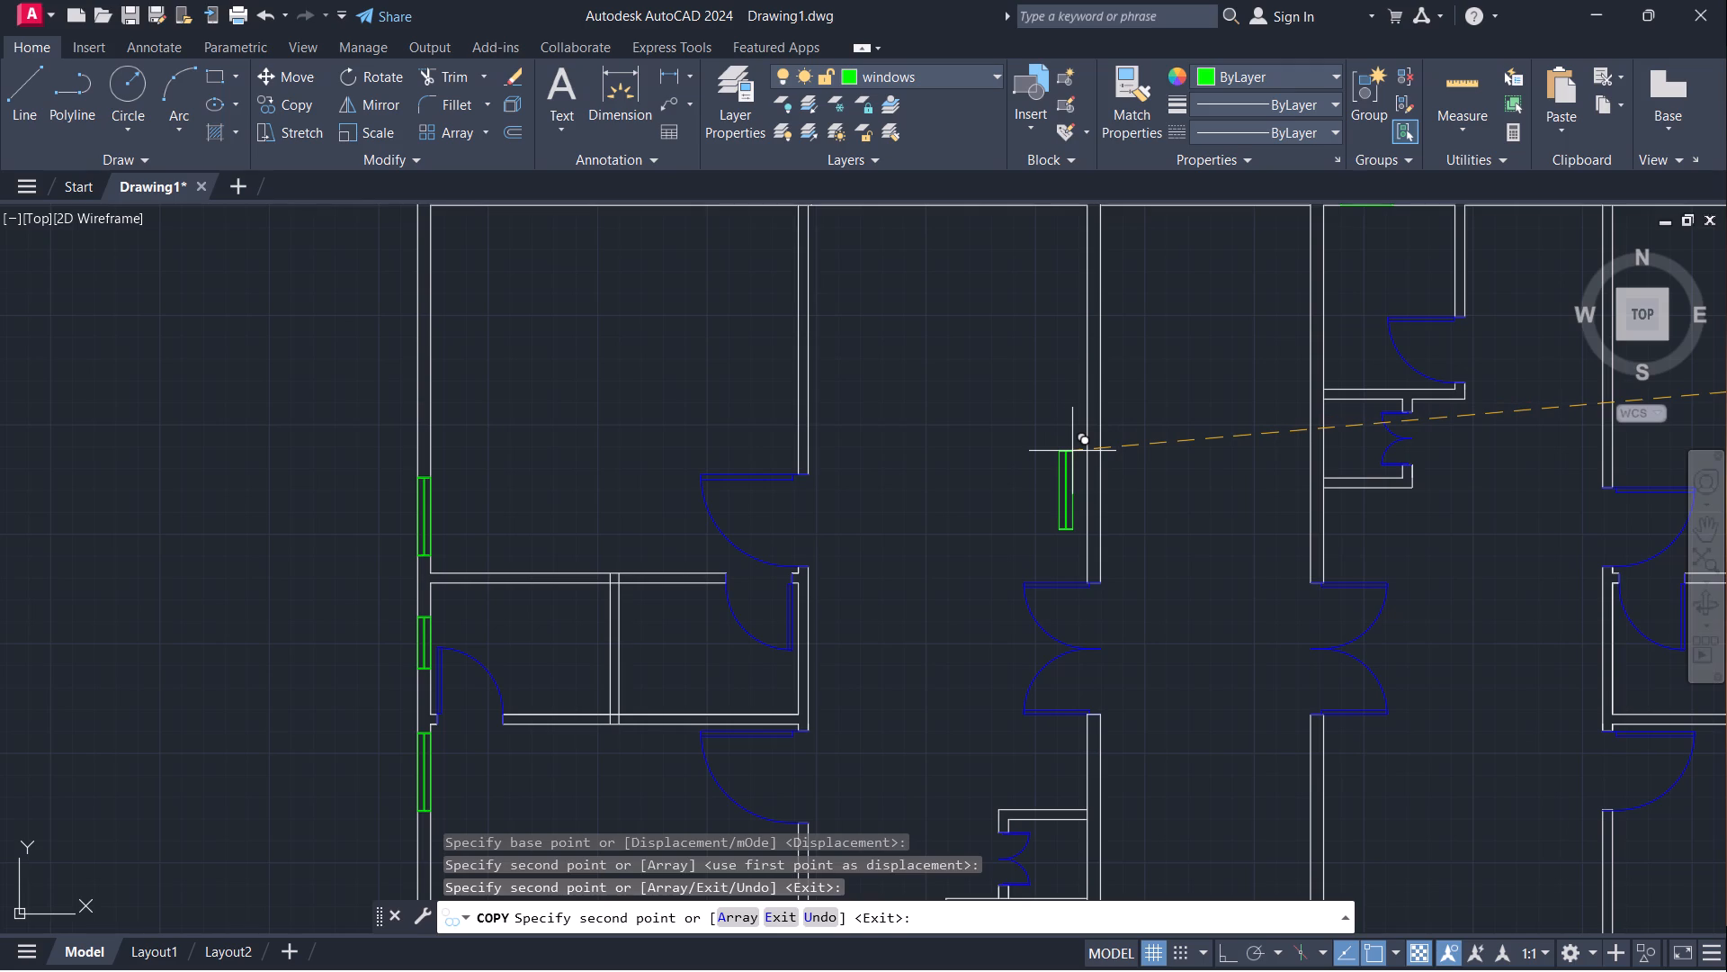
{"action": "scroll", "coordinate": [1134, 448], "scroll_direction": "down", "scroll_amount": 1}
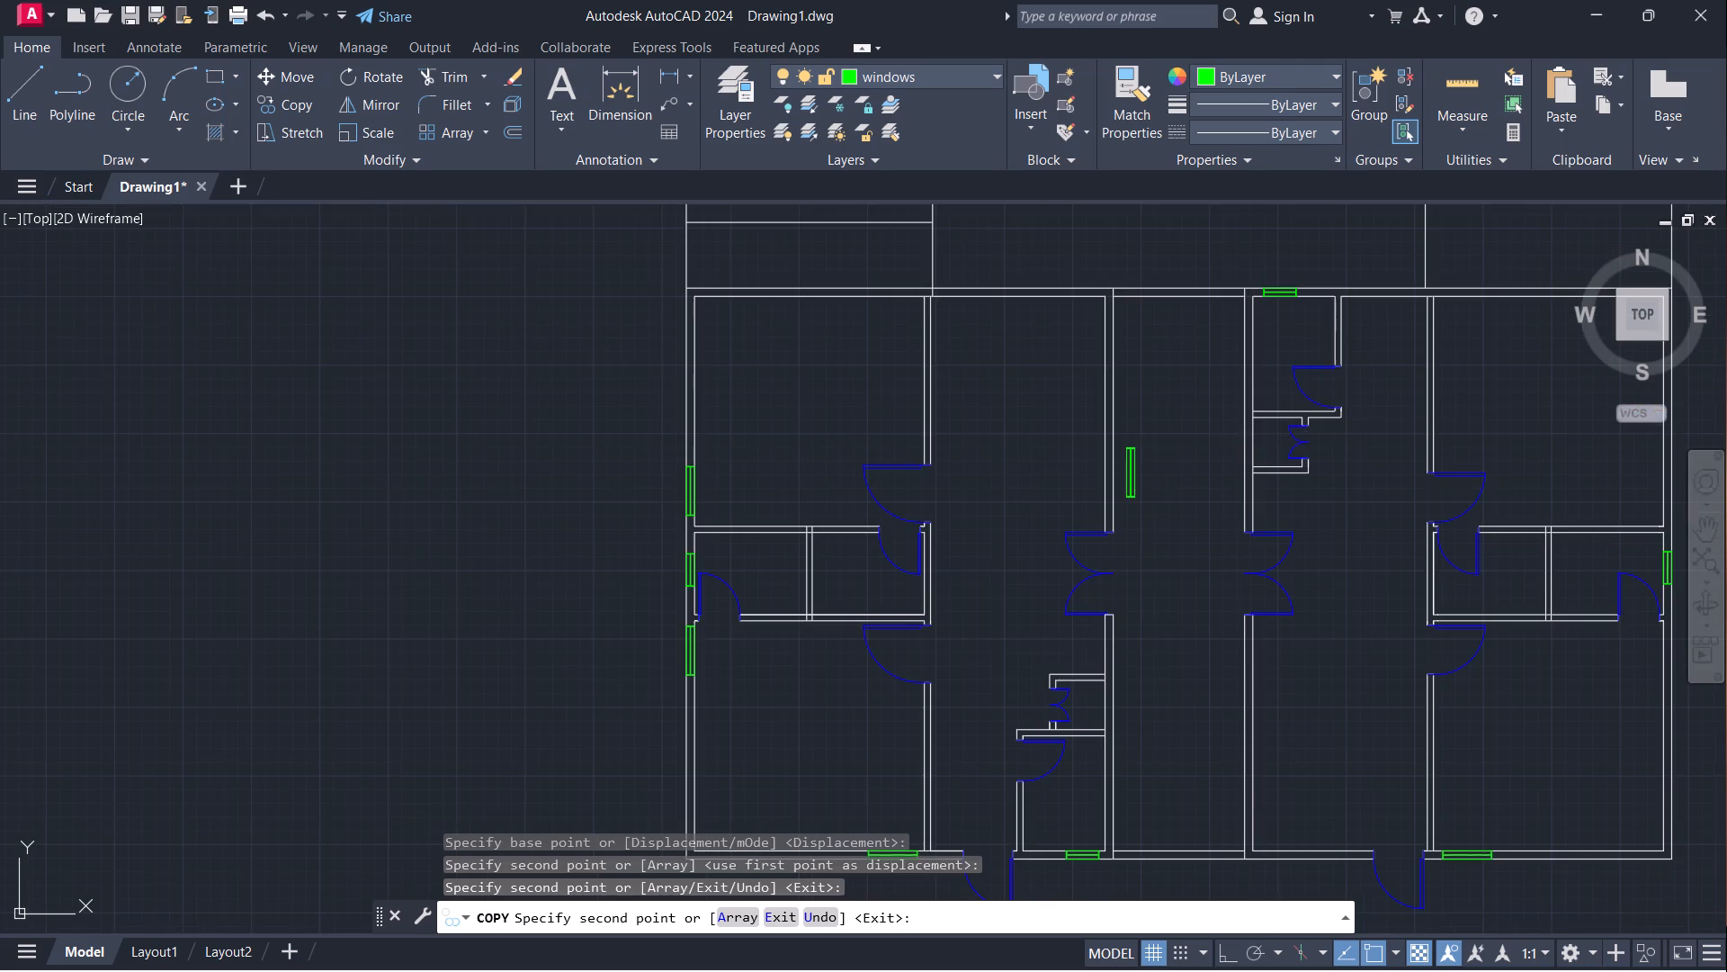
{"action": "scroll", "coordinate": [1176, 464], "scroll_direction": "down", "scroll_amount": 1}
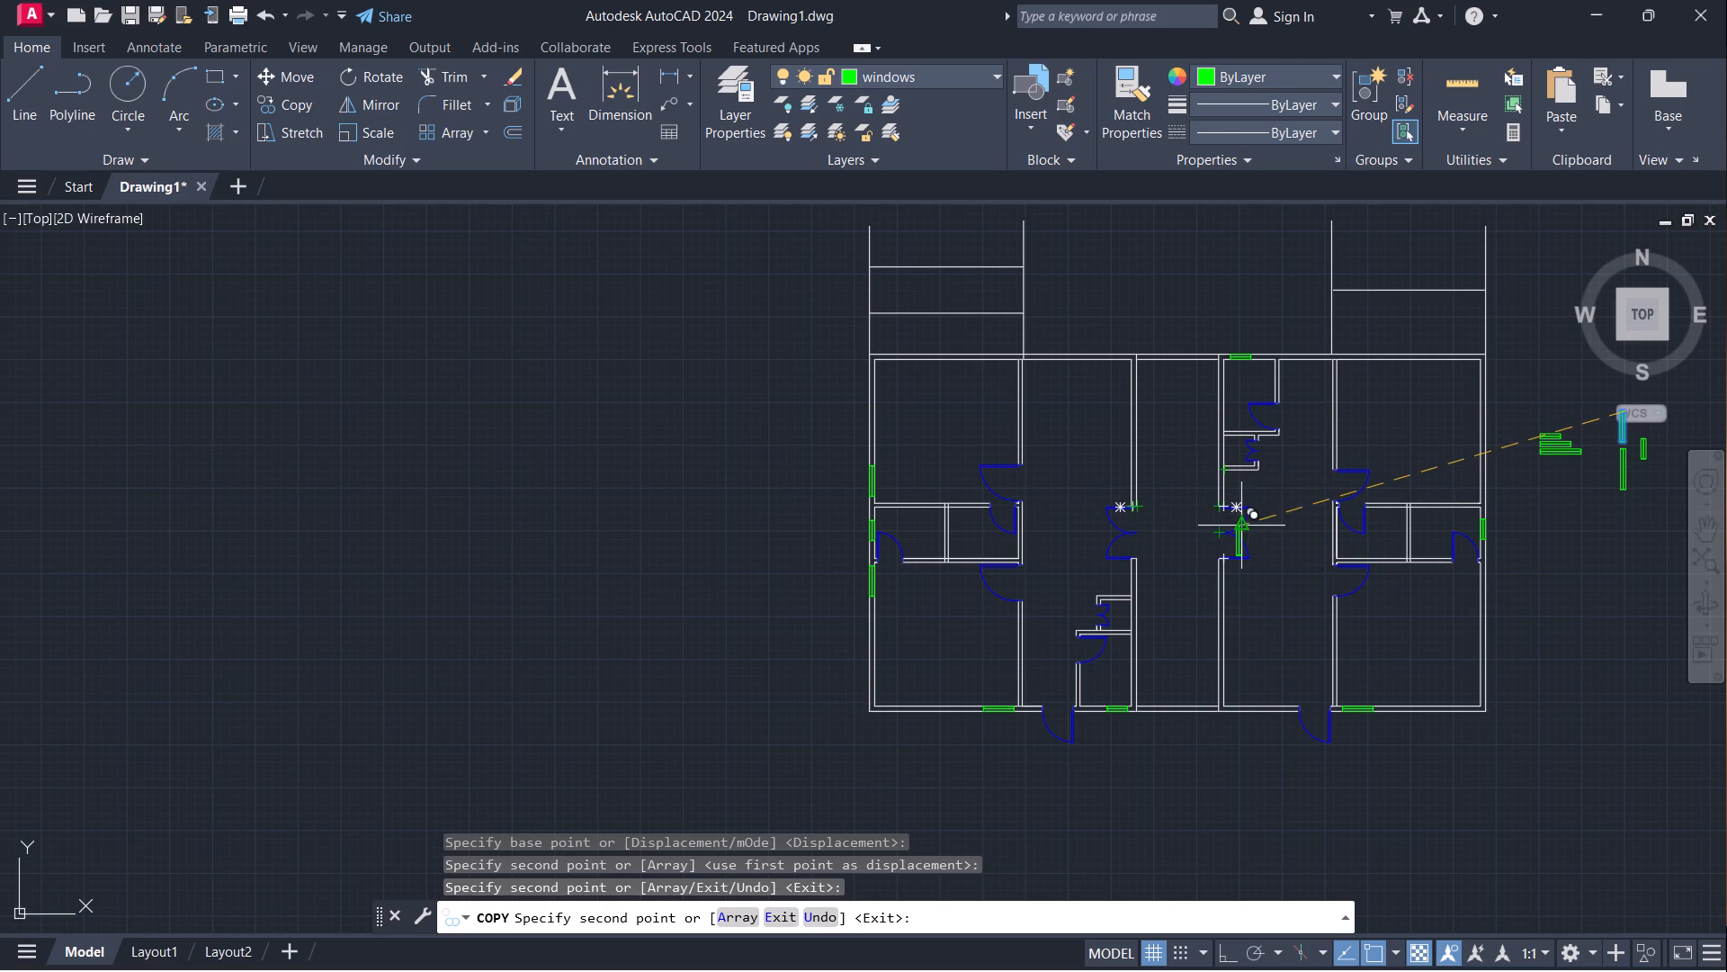
{"action": "middle_click_drag", "start_coordinate": [1297, 488], "coordinate": [1069, 510]}
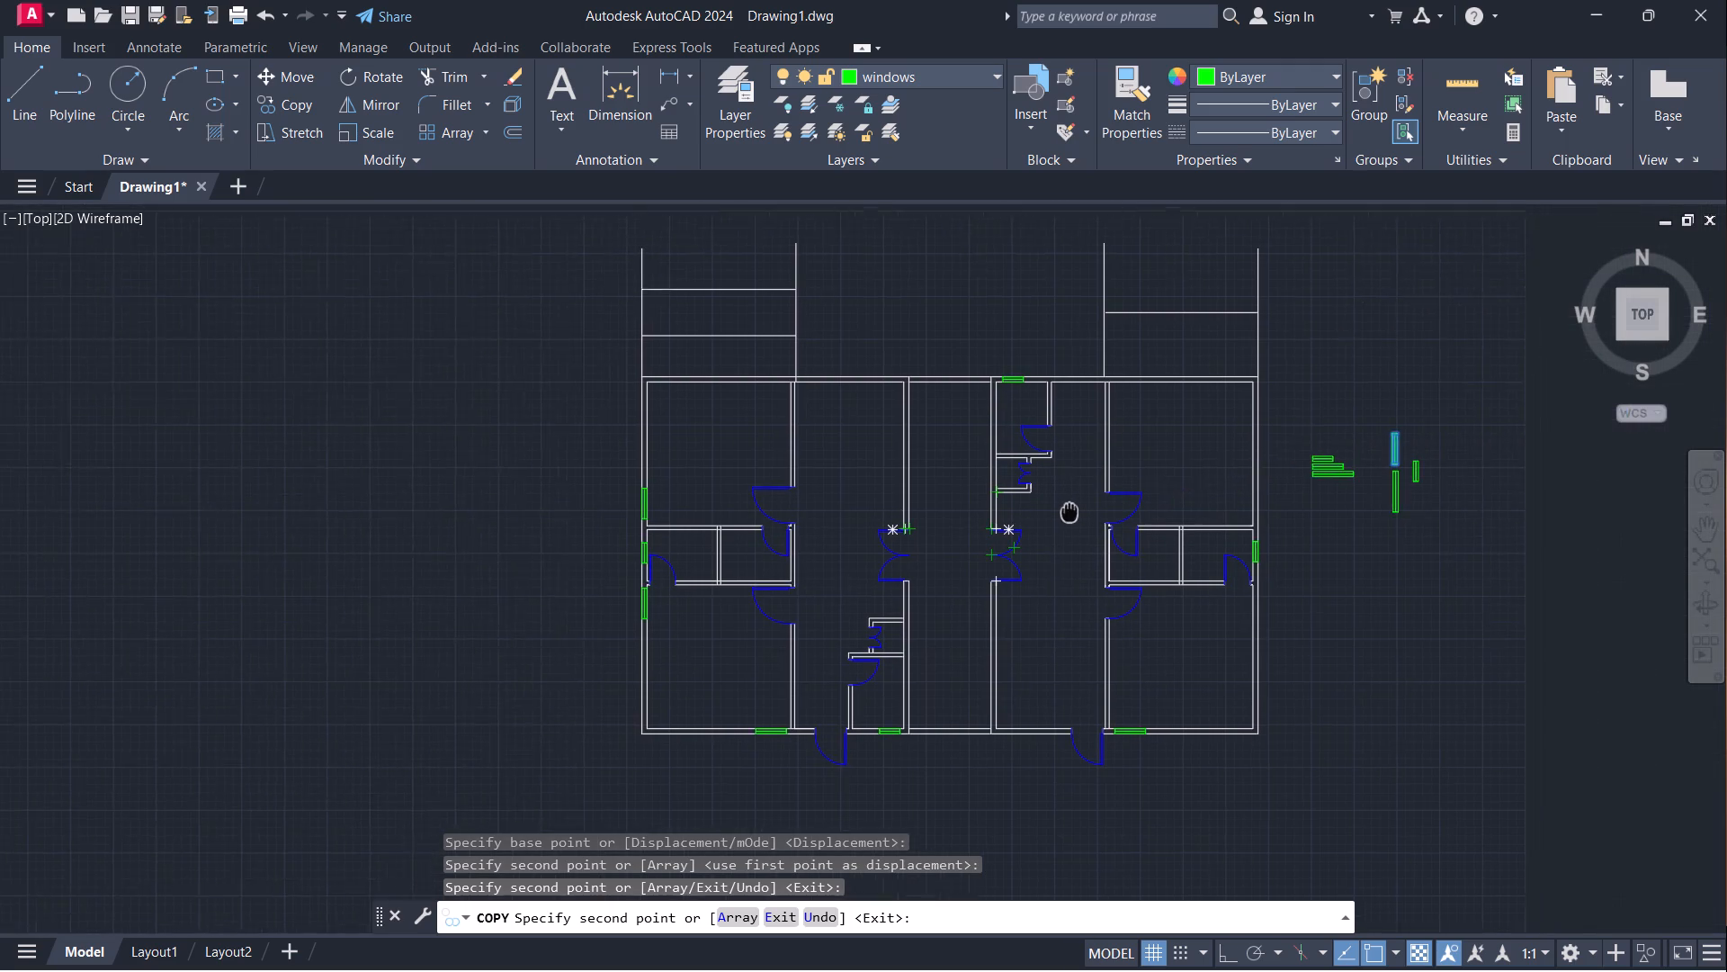
{"action": "middle_click_drag", "start_coordinate": [1069, 510], "coordinate": [1029, 497]}
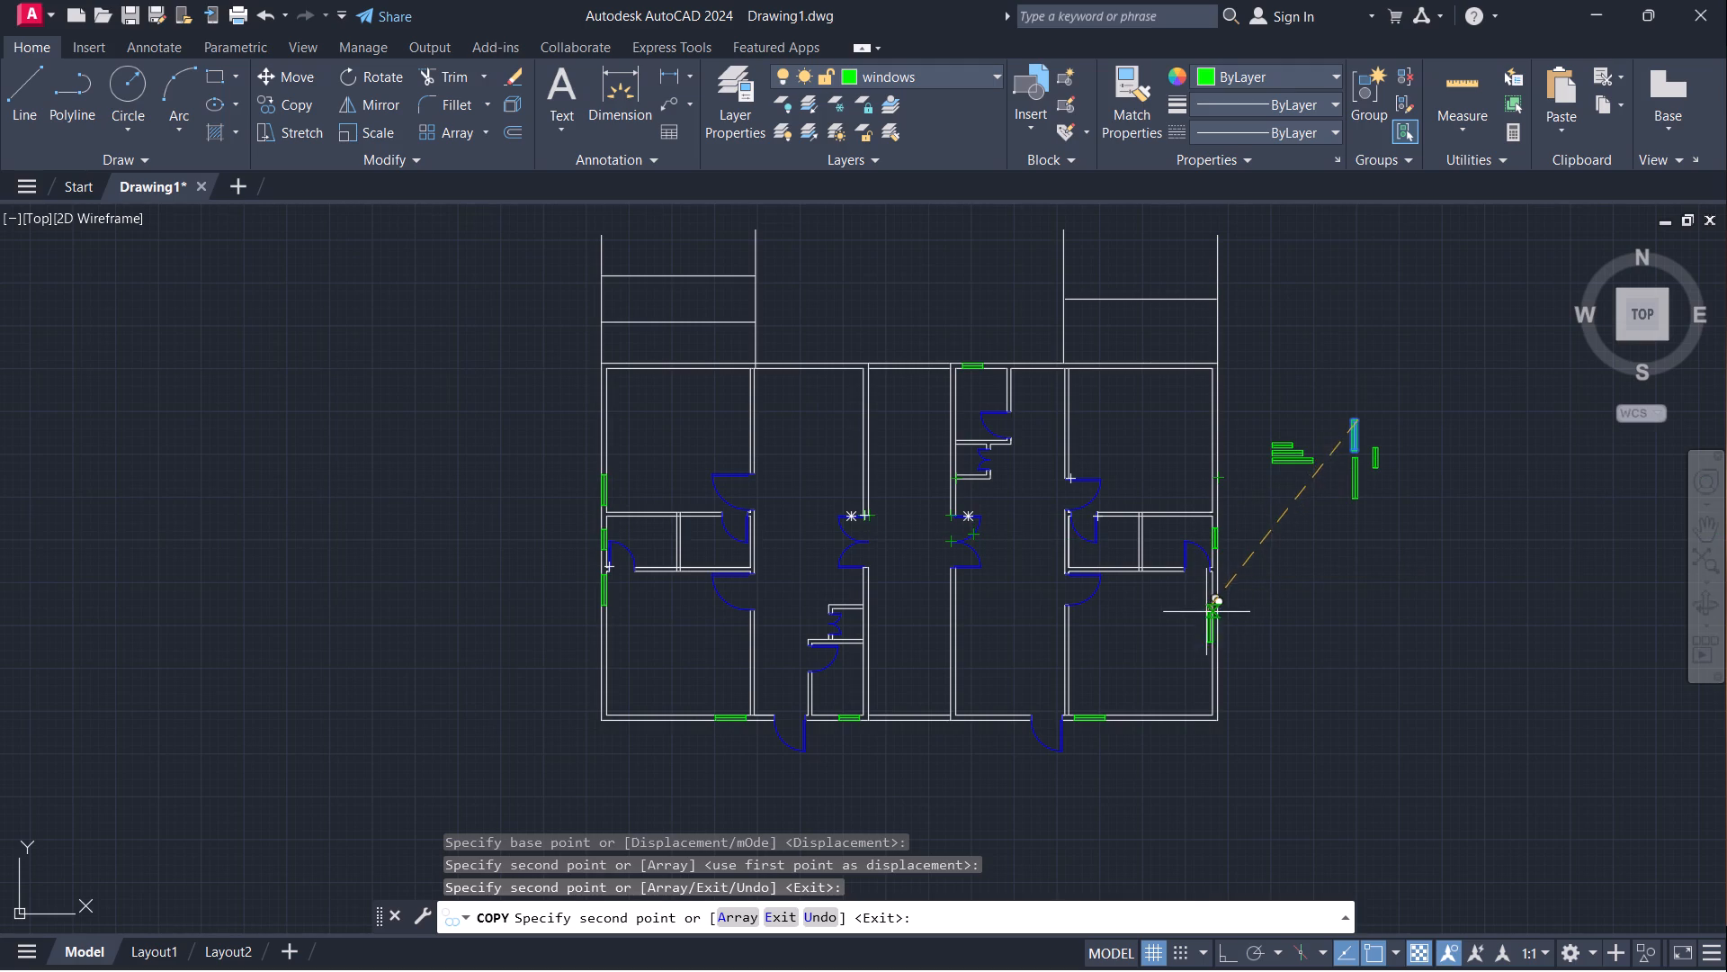
{"action": "scroll", "coordinate": [1204, 612], "scroll_direction": "up", "scroll_amount": 2}
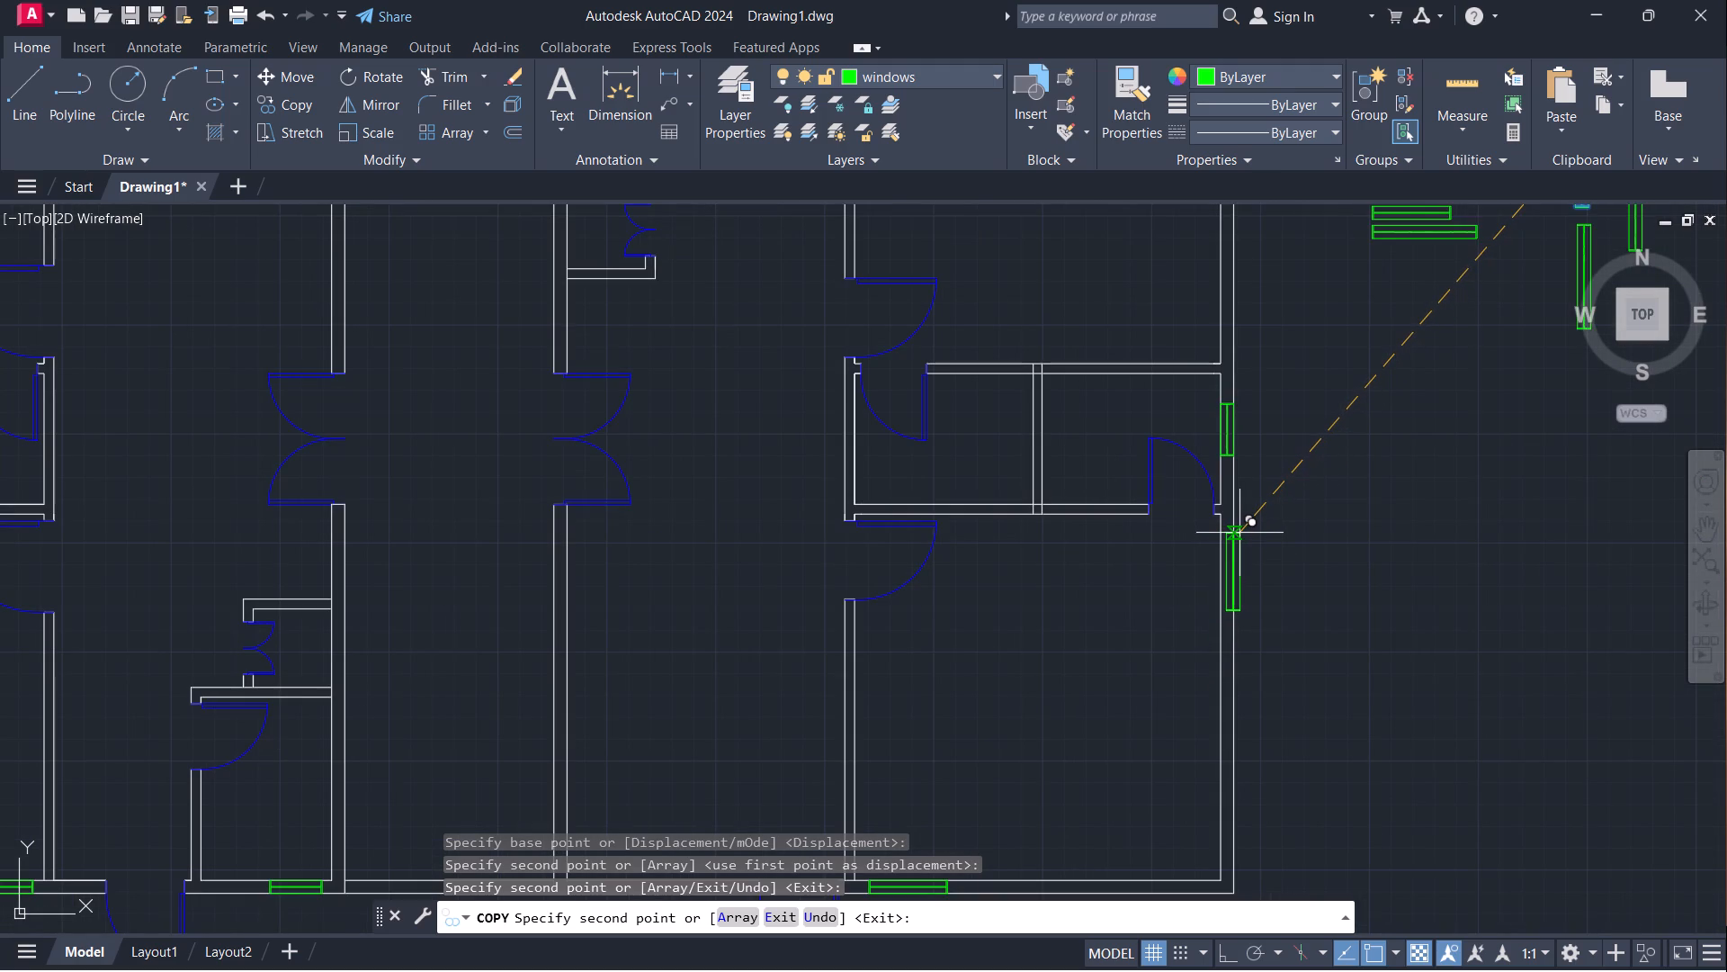
{"action": "scroll", "coordinate": [1232, 537], "scroll_direction": "up", "scroll_amount": 2}
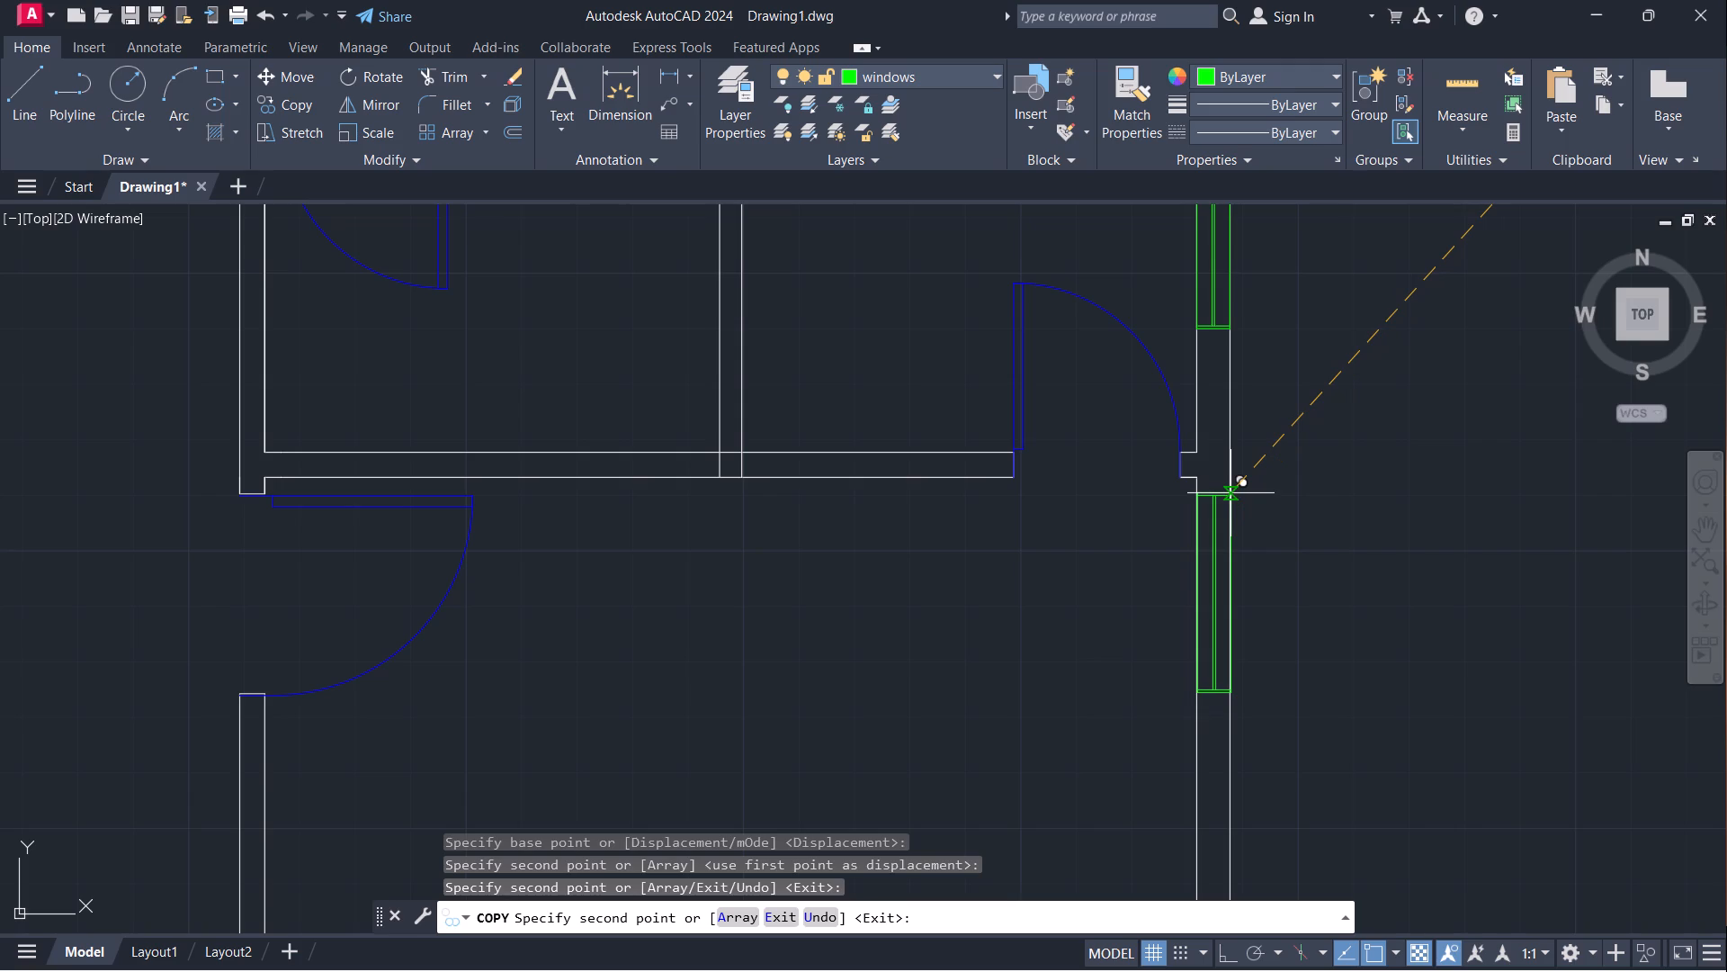
{"action": "left_click", "coordinate": [1230, 493]}
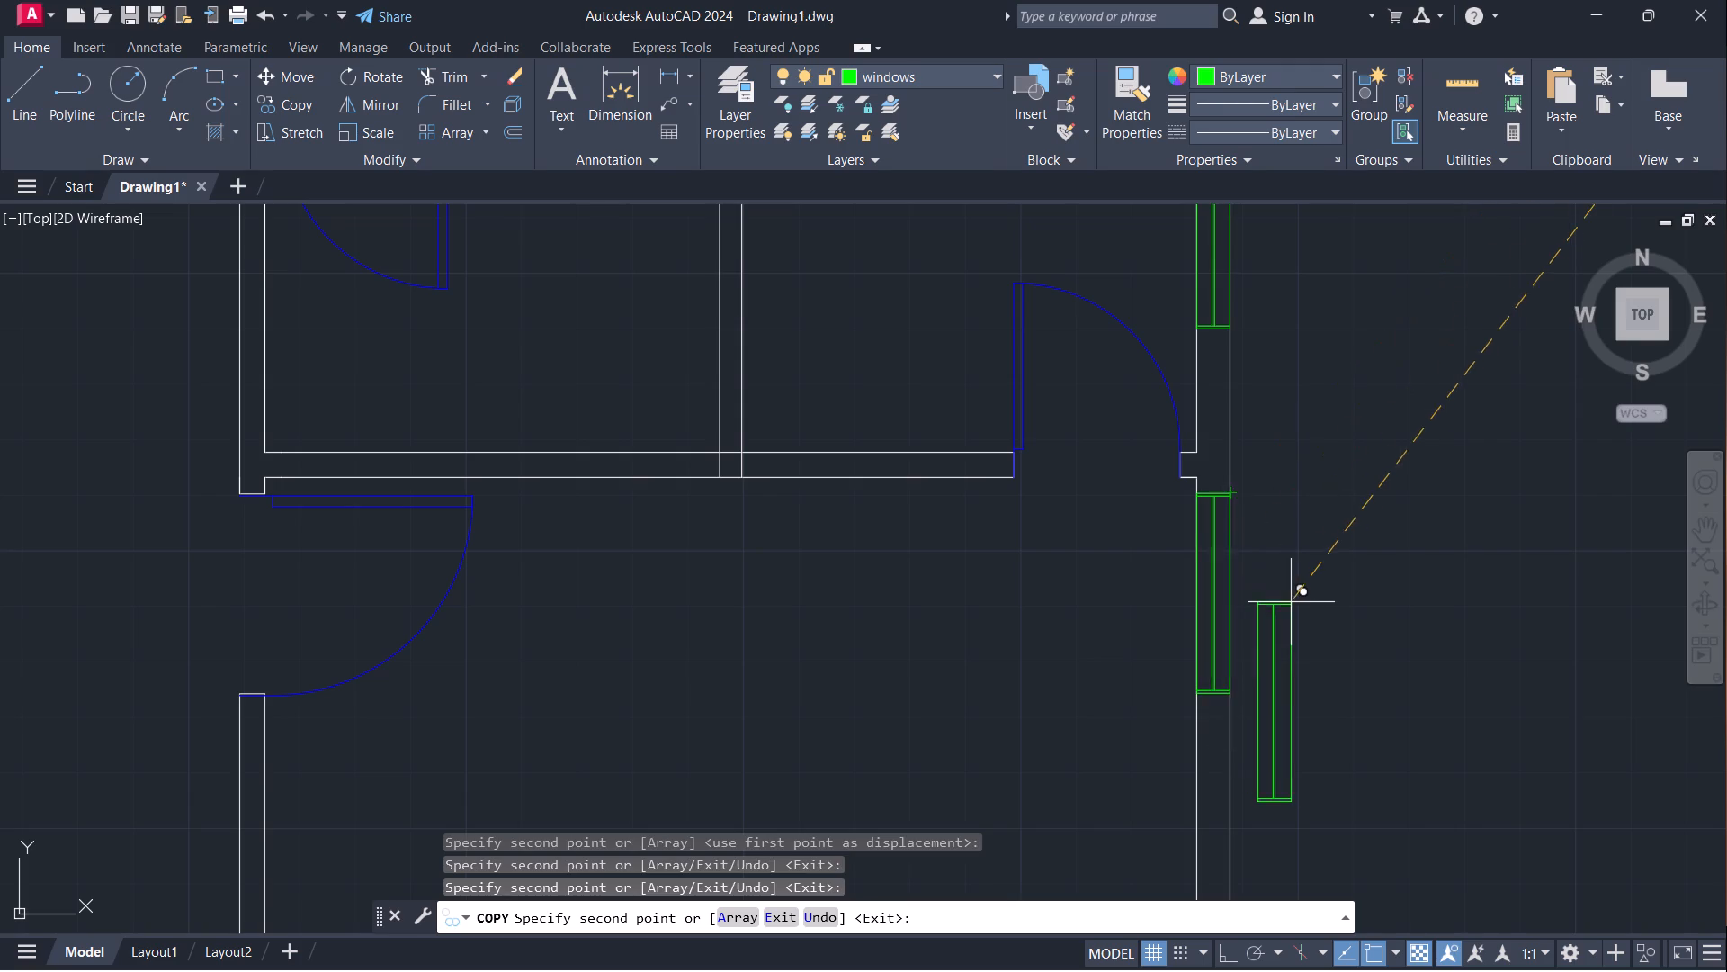
Place another copy of the vertical 3' window in the northeast room's east exterior wall, just above the small room, and end copying.
{"action": "scroll", "coordinate": [1296, 607], "scroll_direction": "down", "scroll_amount": 3}
{"action": "middle_click_drag", "start_coordinate": [1336, 581], "coordinate": [1239, 654]}
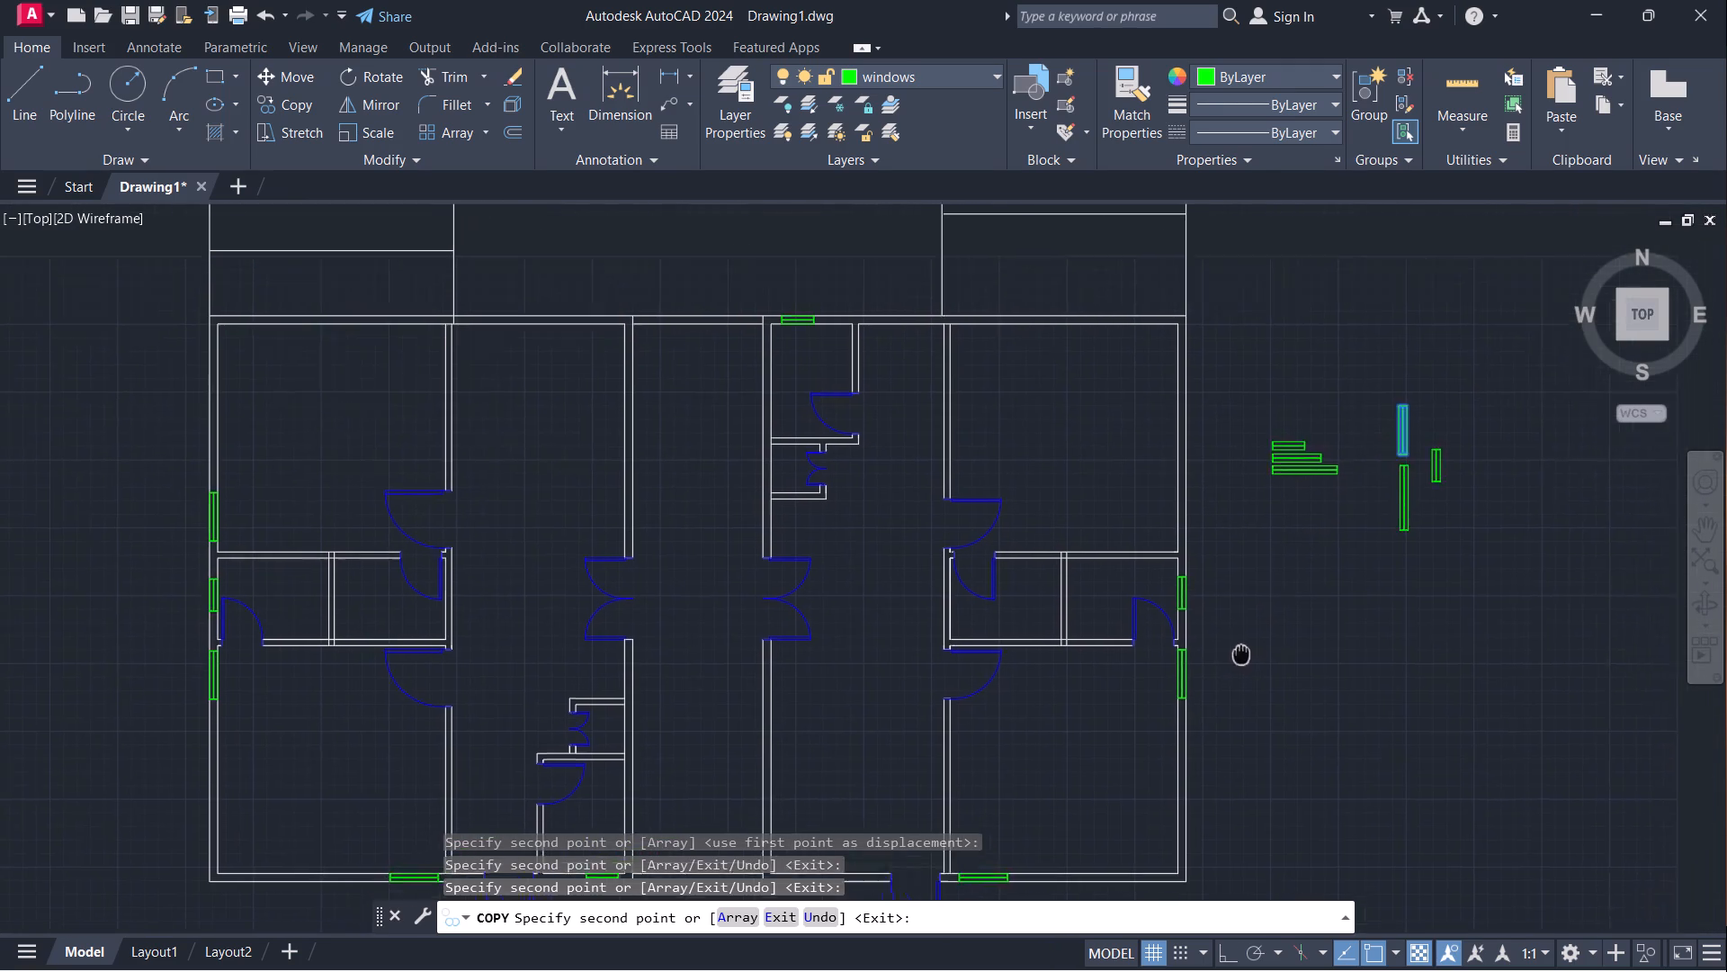
{"action": "middle_click_drag", "start_coordinate": [1239, 654], "coordinate": [1209, 718]}
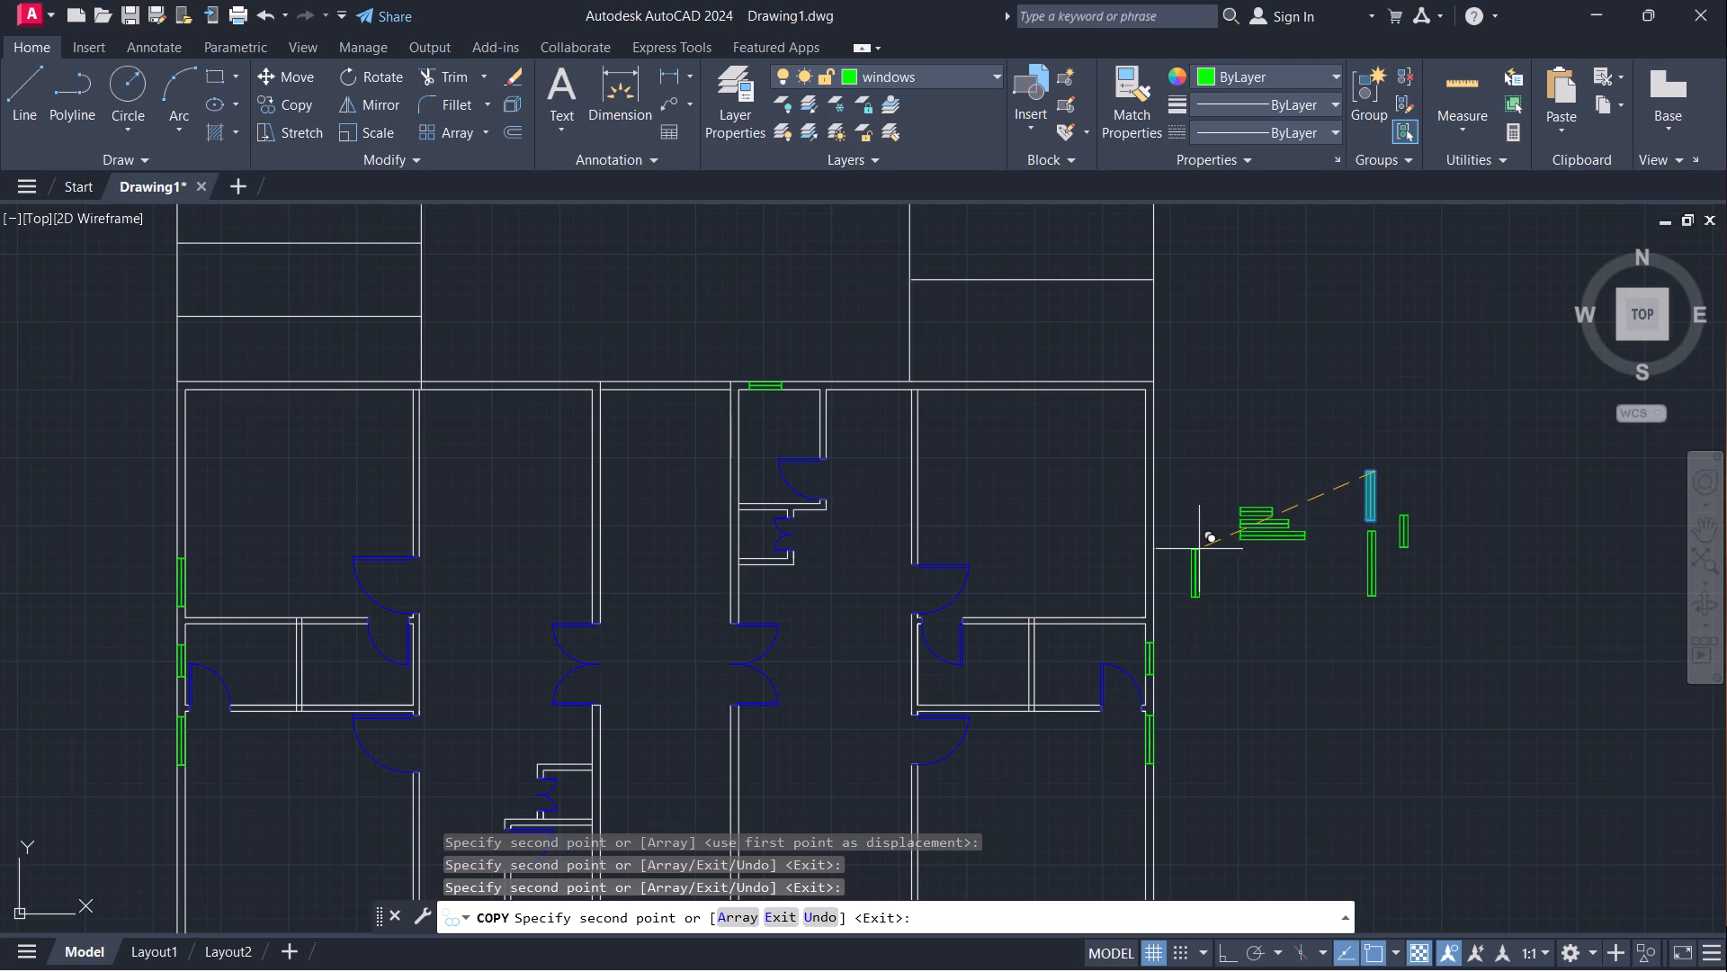
{"action": "scroll", "coordinate": [1158, 574], "scroll_direction": "up", "scroll_amount": 2}
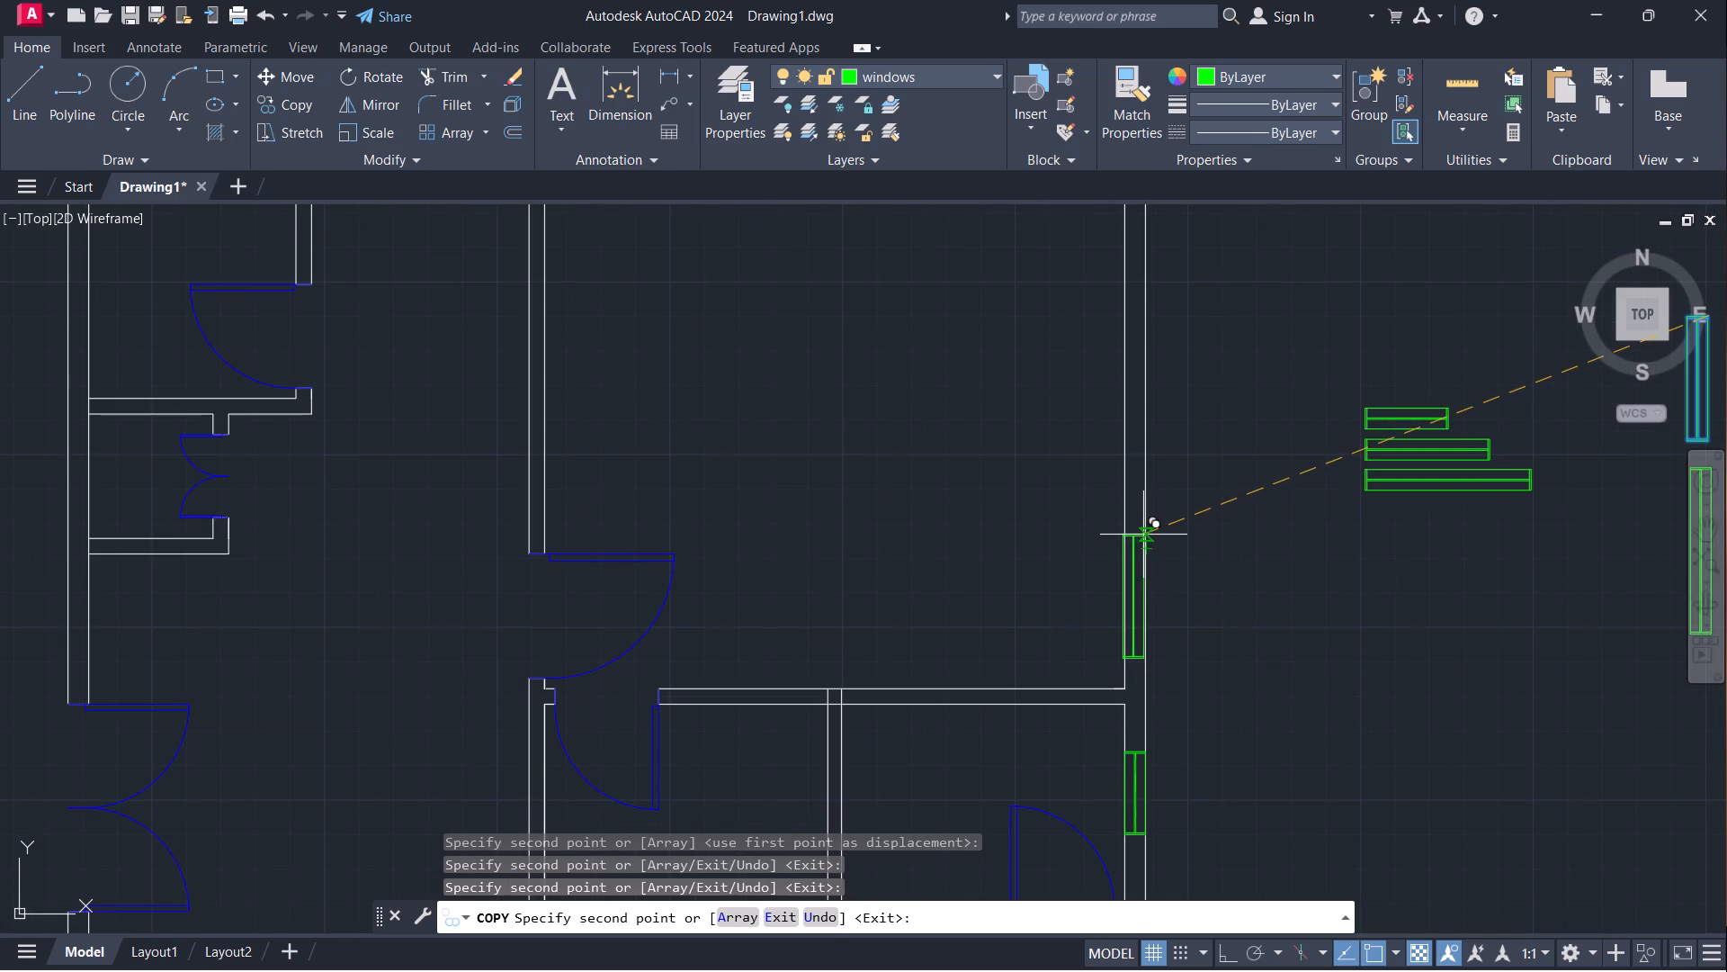
{"action": "left_click", "coordinate": [1145, 547]}
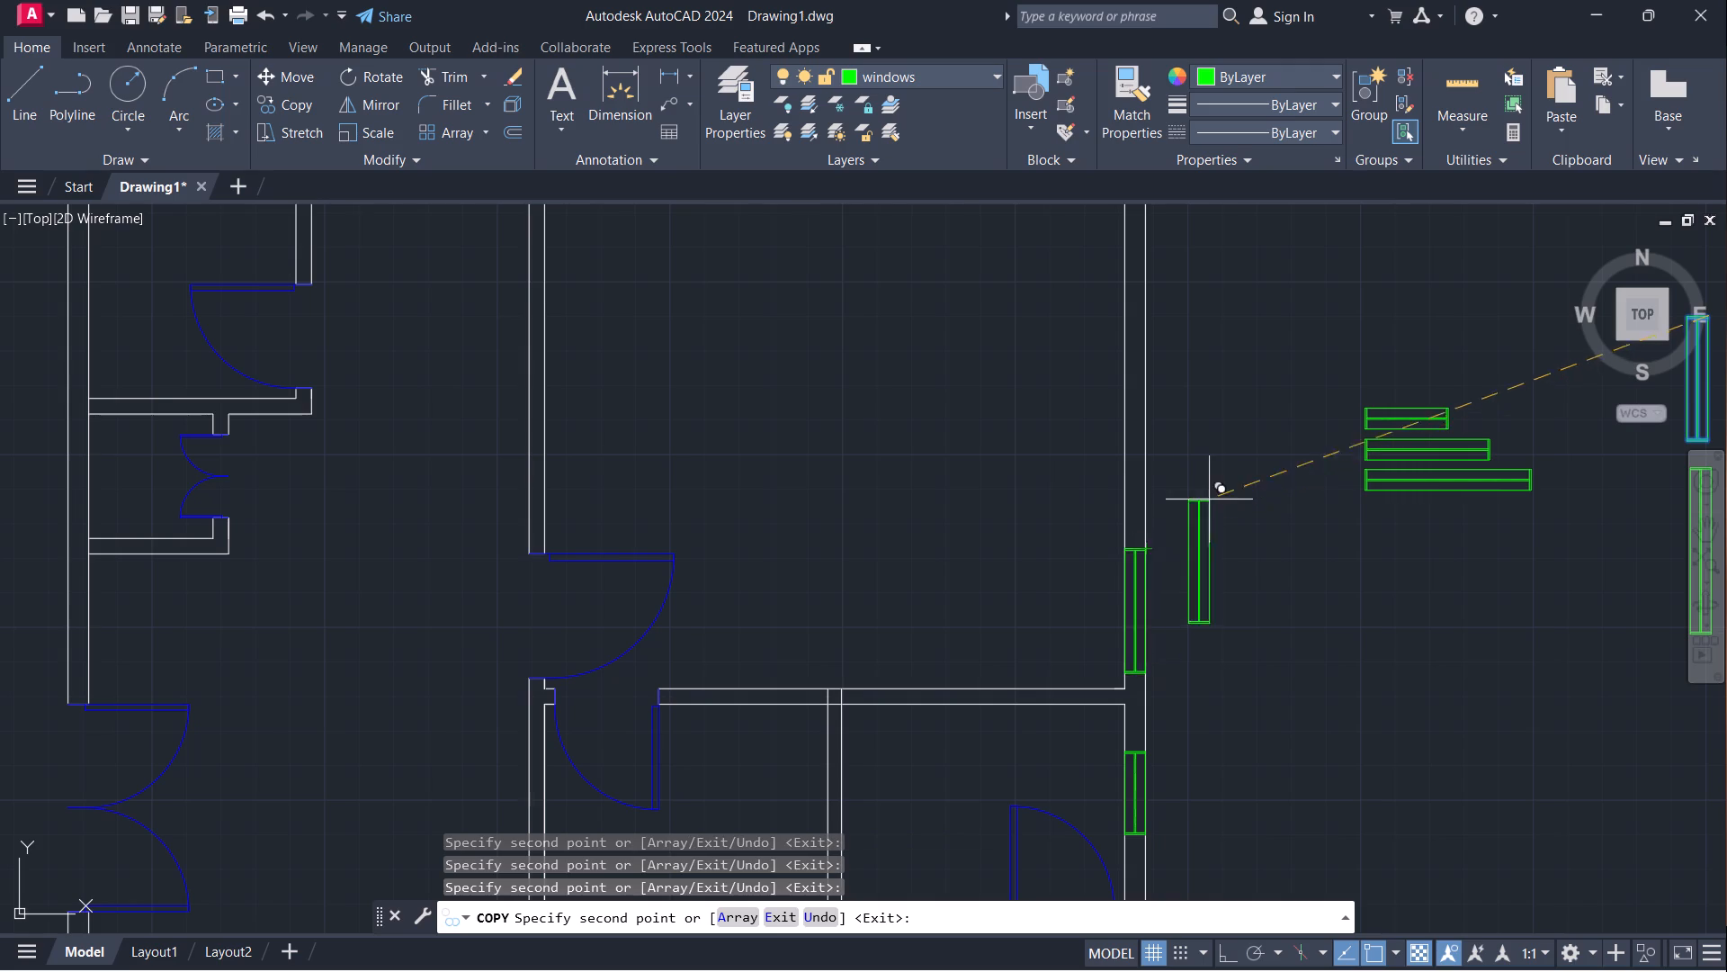
{"action": "scroll", "coordinate": [1212, 493], "scroll_direction": "down", "scroll_amount": 3}
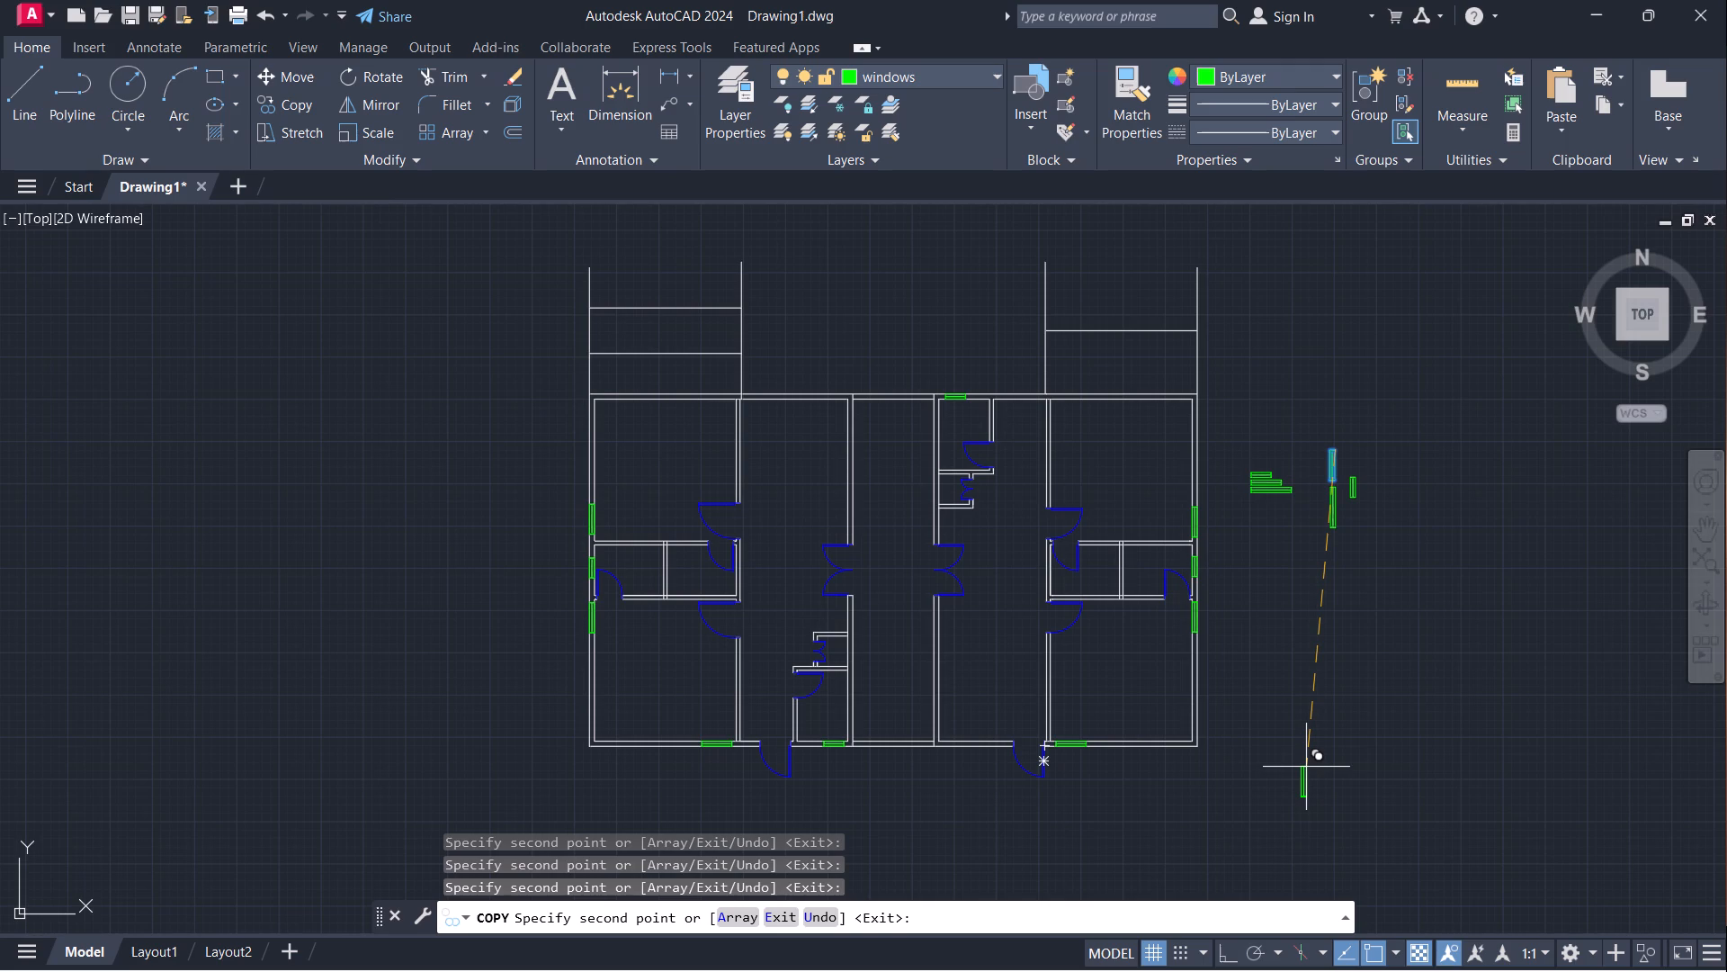
{"action": "key", "text": "Escape"}
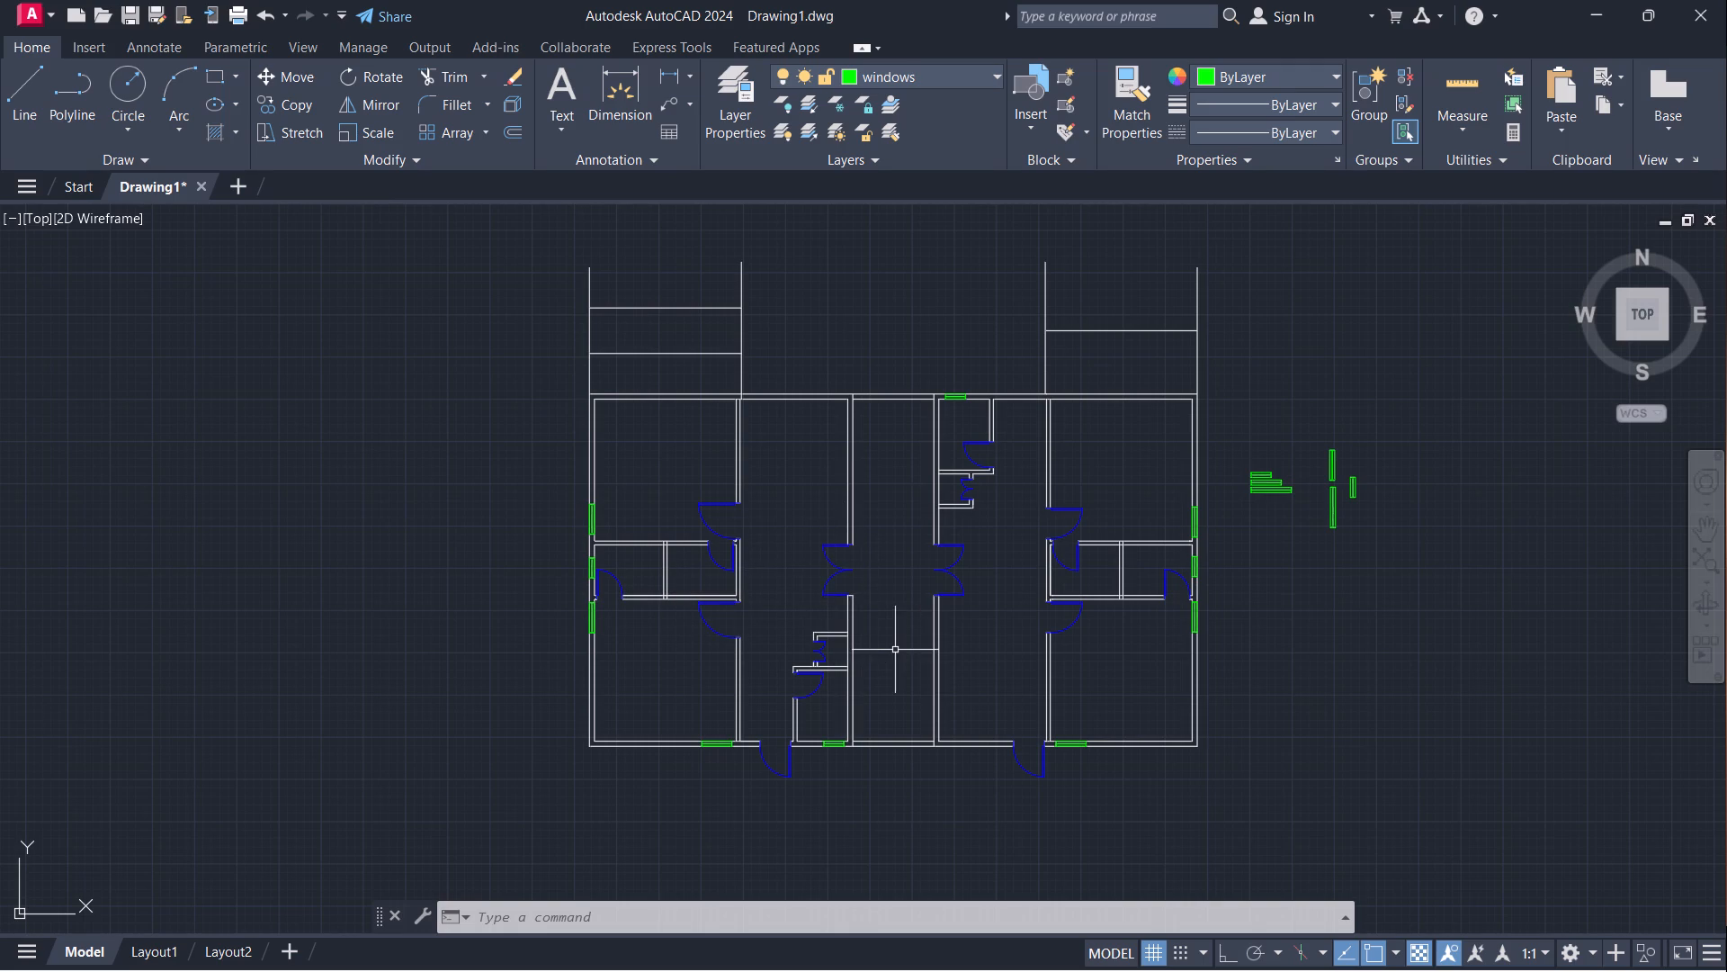
Measure the central hall's west wall between the double door opening and the closet wall below with a temporary linear dimension.
{"action": "scroll", "coordinate": [872, 653], "scroll_direction": "up", "scroll_amount": 2}
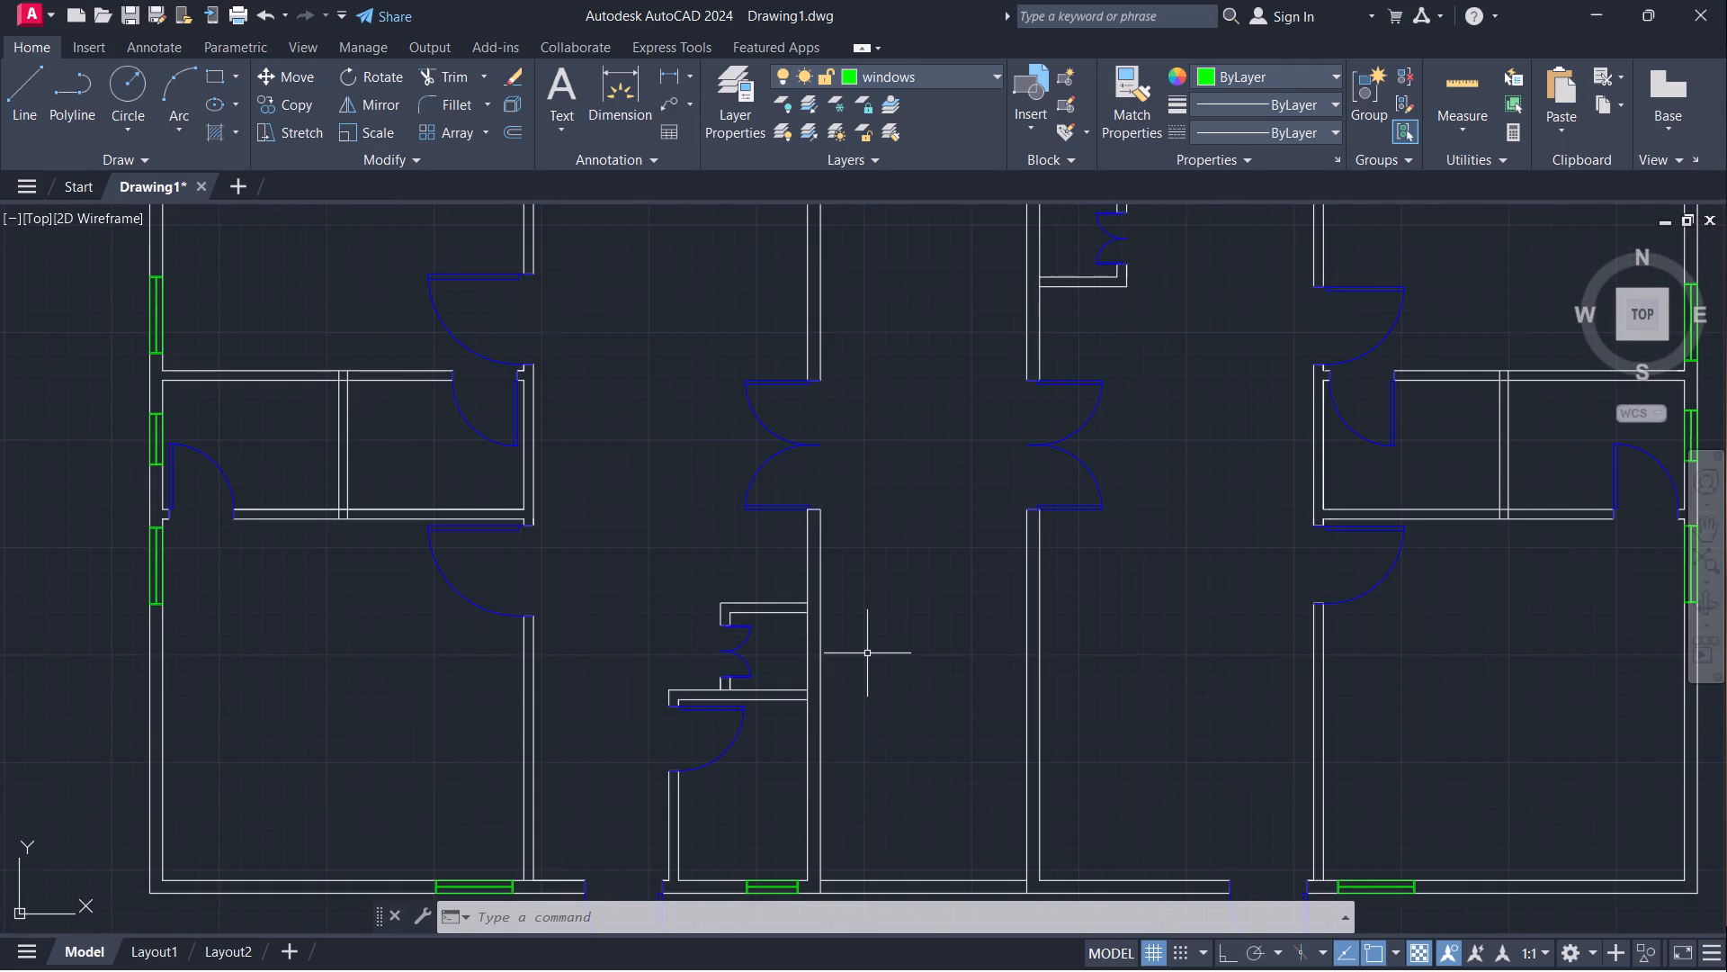
{"action": "scroll", "coordinate": [866, 649], "scroll_direction": "down", "scroll_amount": 1}
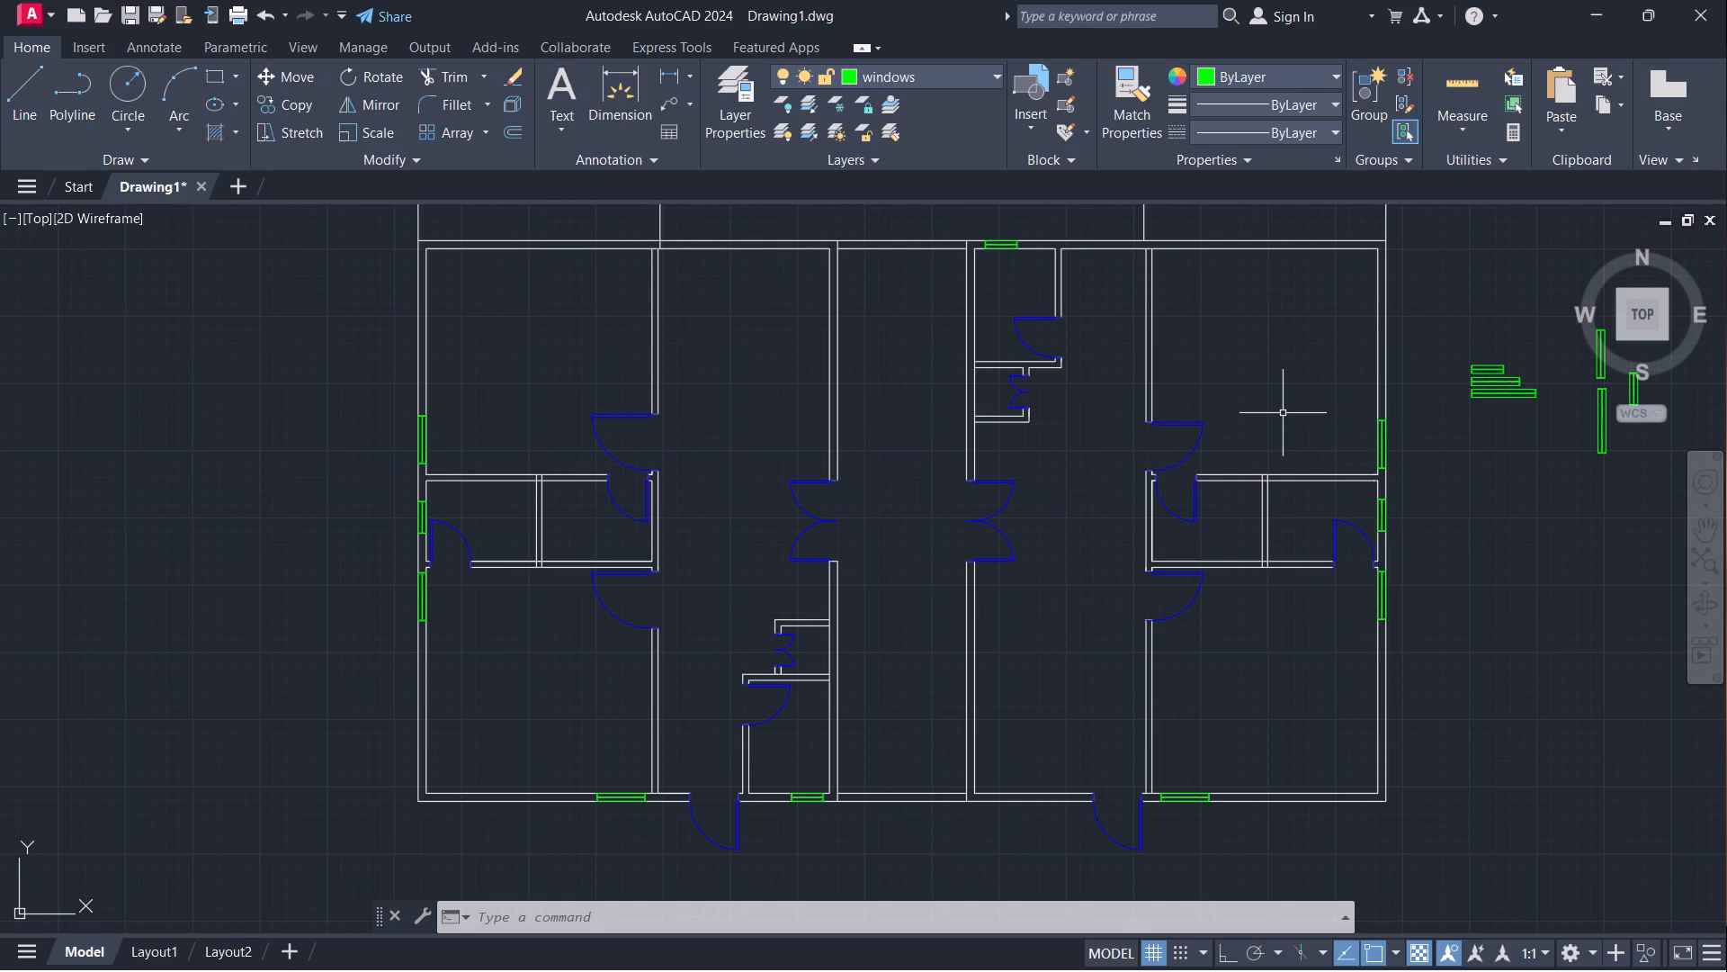
{"action": "scroll", "coordinate": [1281, 412], "scroll_direction": "down", "scroll_amount": 1}
{"action": "middle_click_drag", "start_coordinate": [1281, 403], "coordinate": [1262, 416]}
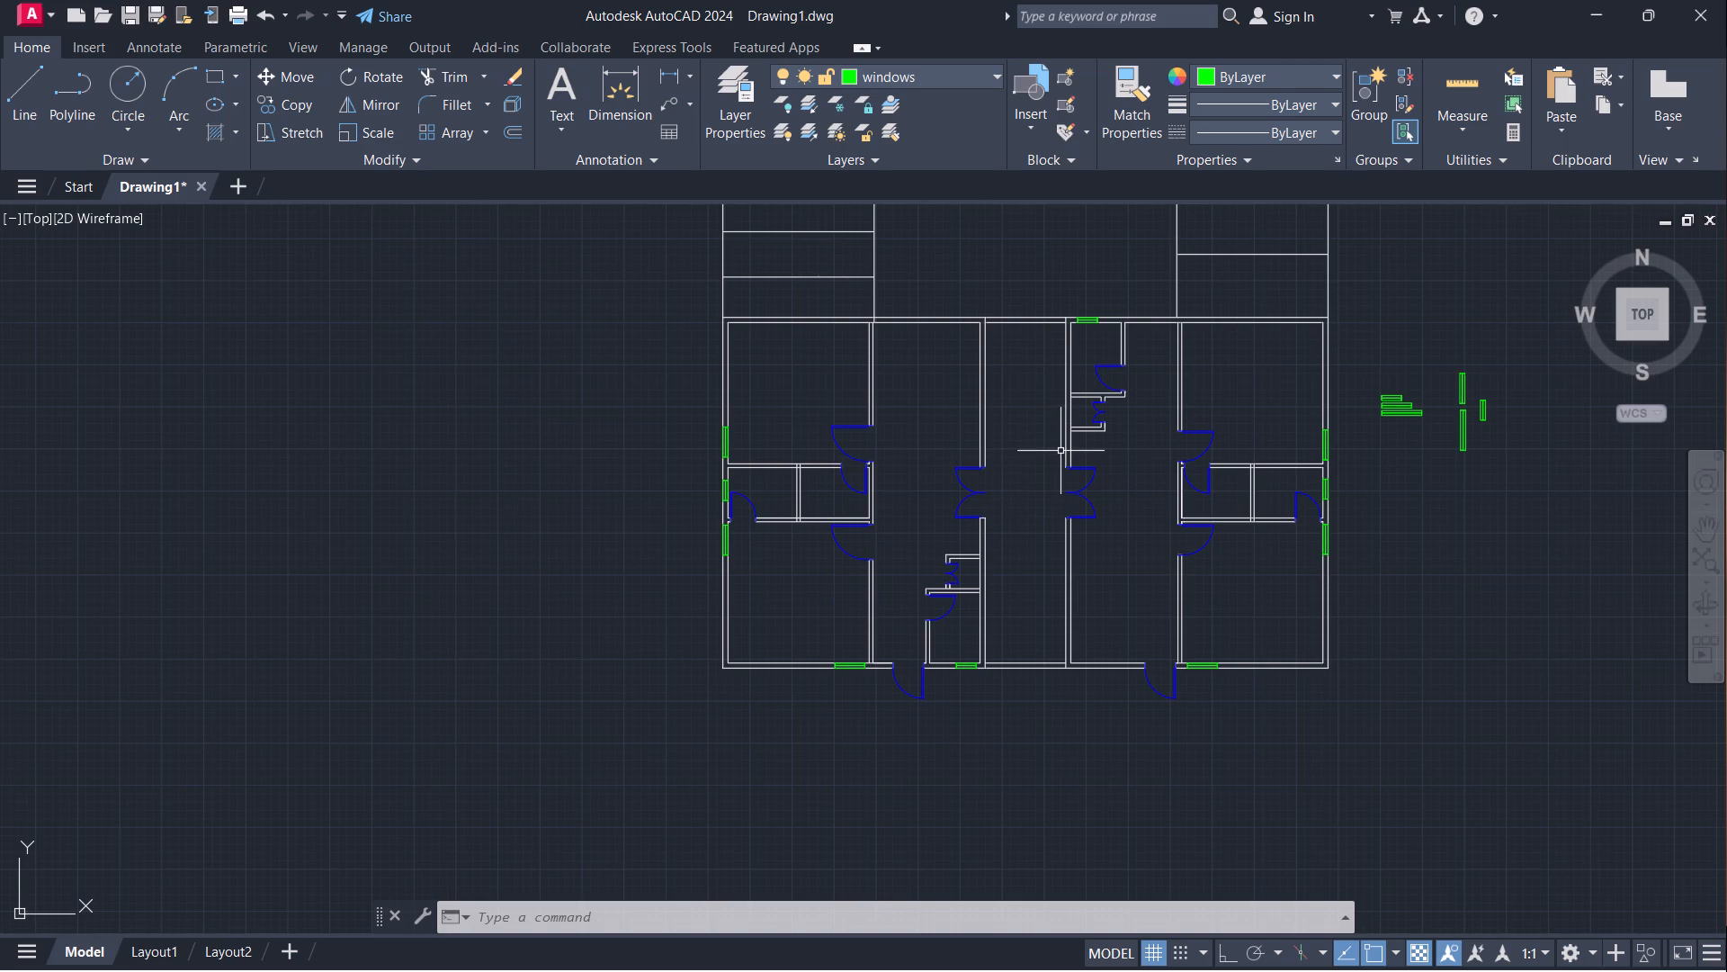
{"action": "scroll", "coordinate": [1025, 496], "scroll_direction": "up", "scroll_amount": 3}
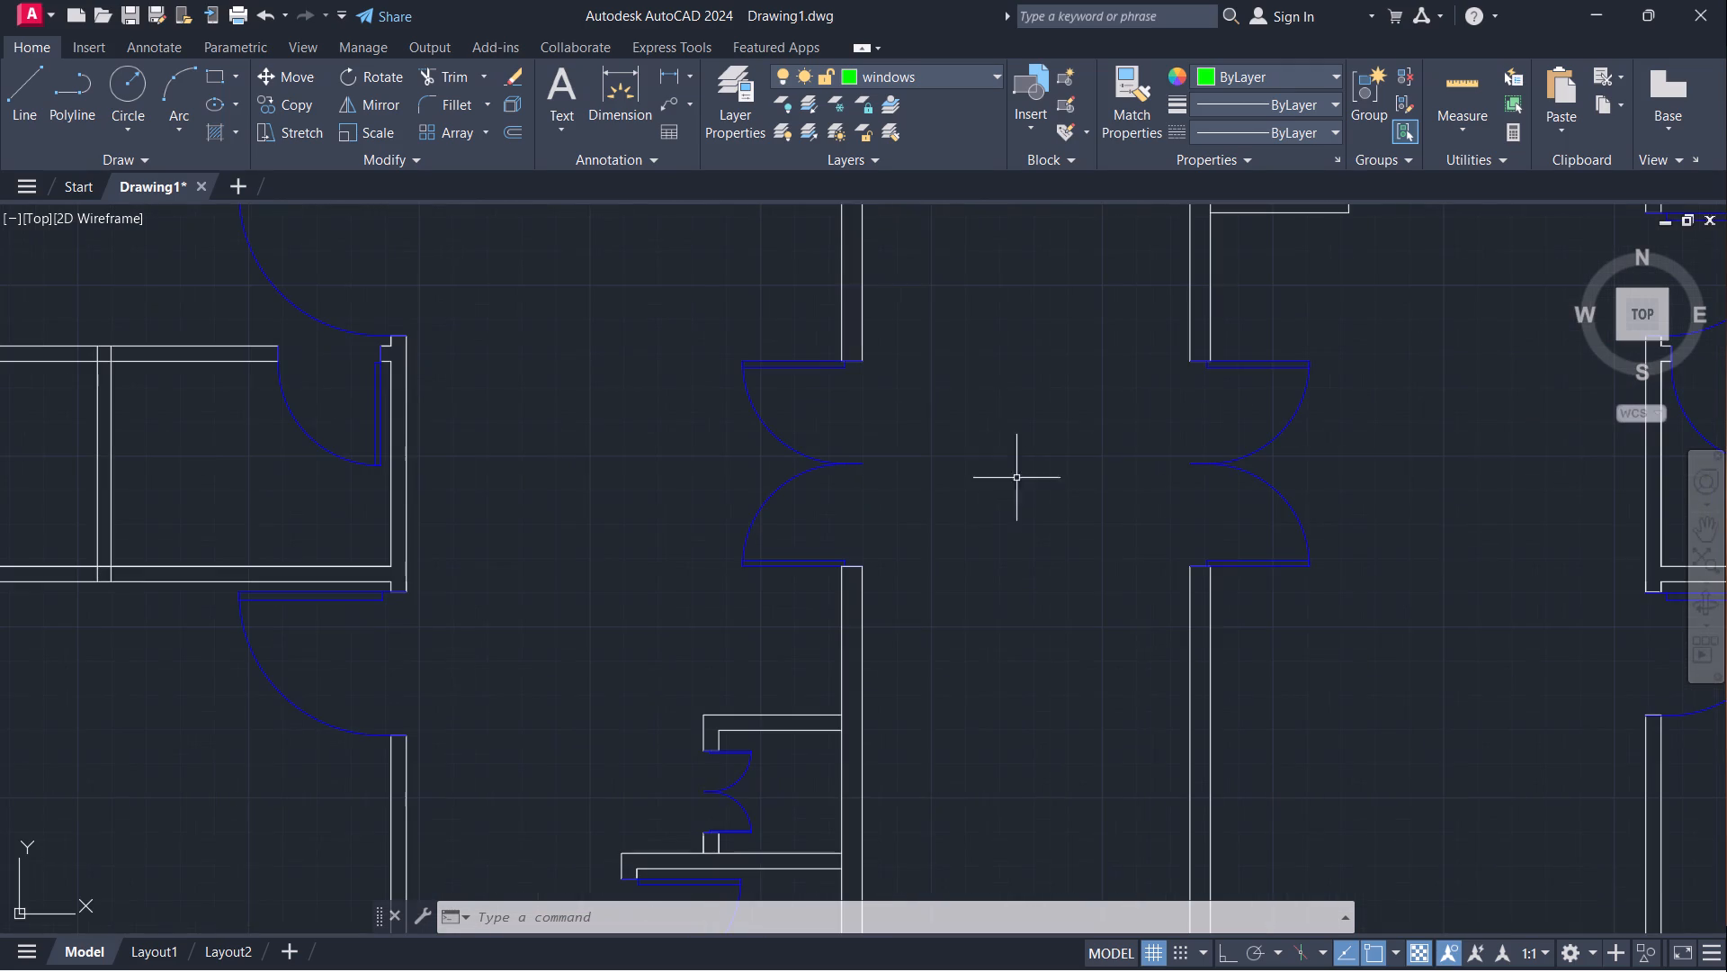
{"action": "left_click", "coordinate": [667, 68]}
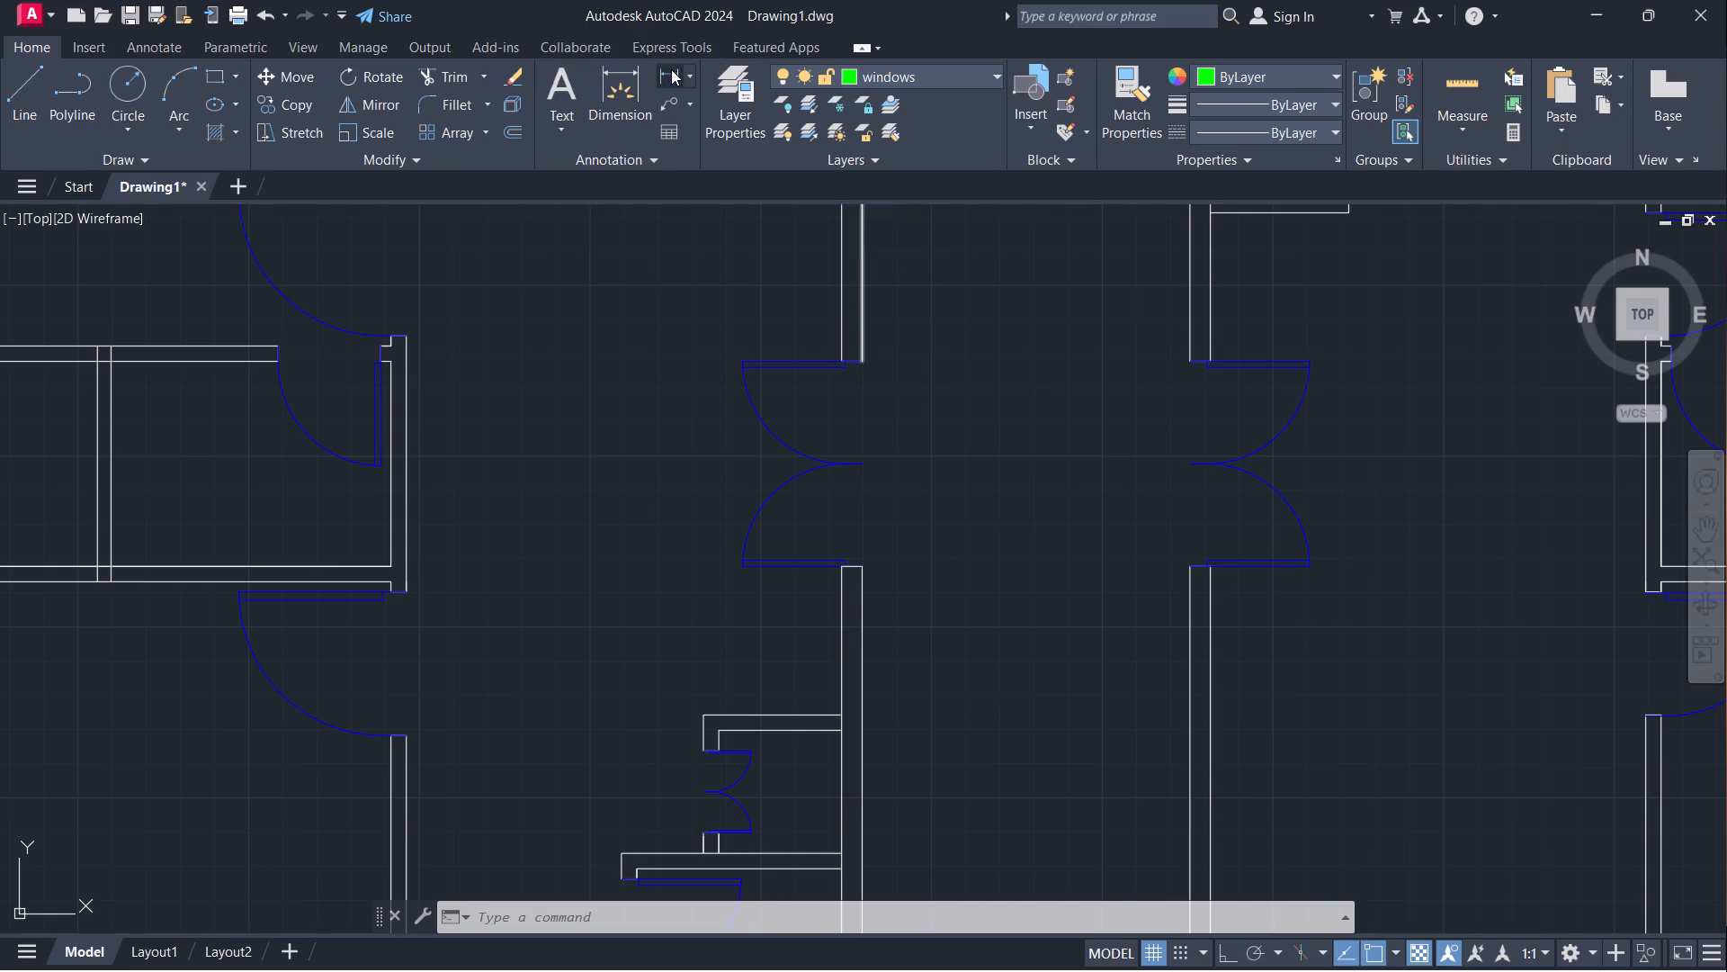
{"action": "left_click", "coordinate": [836, 571]}
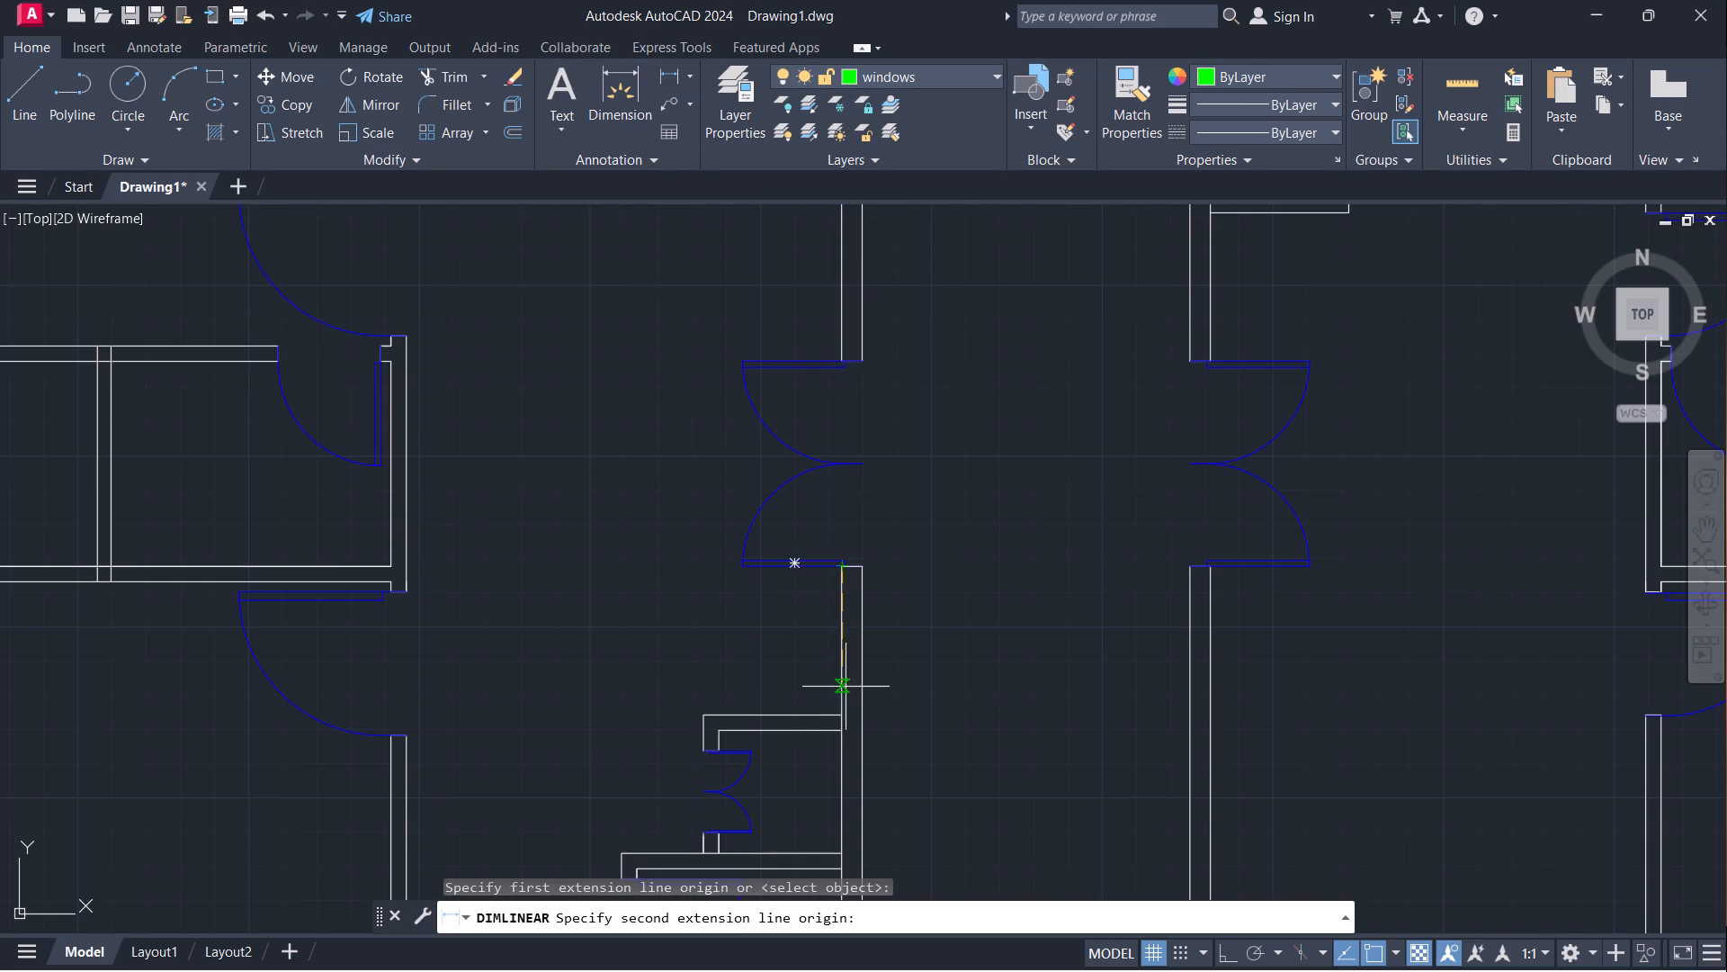
{"action": "left_click", "coordinate": [833, 710]}
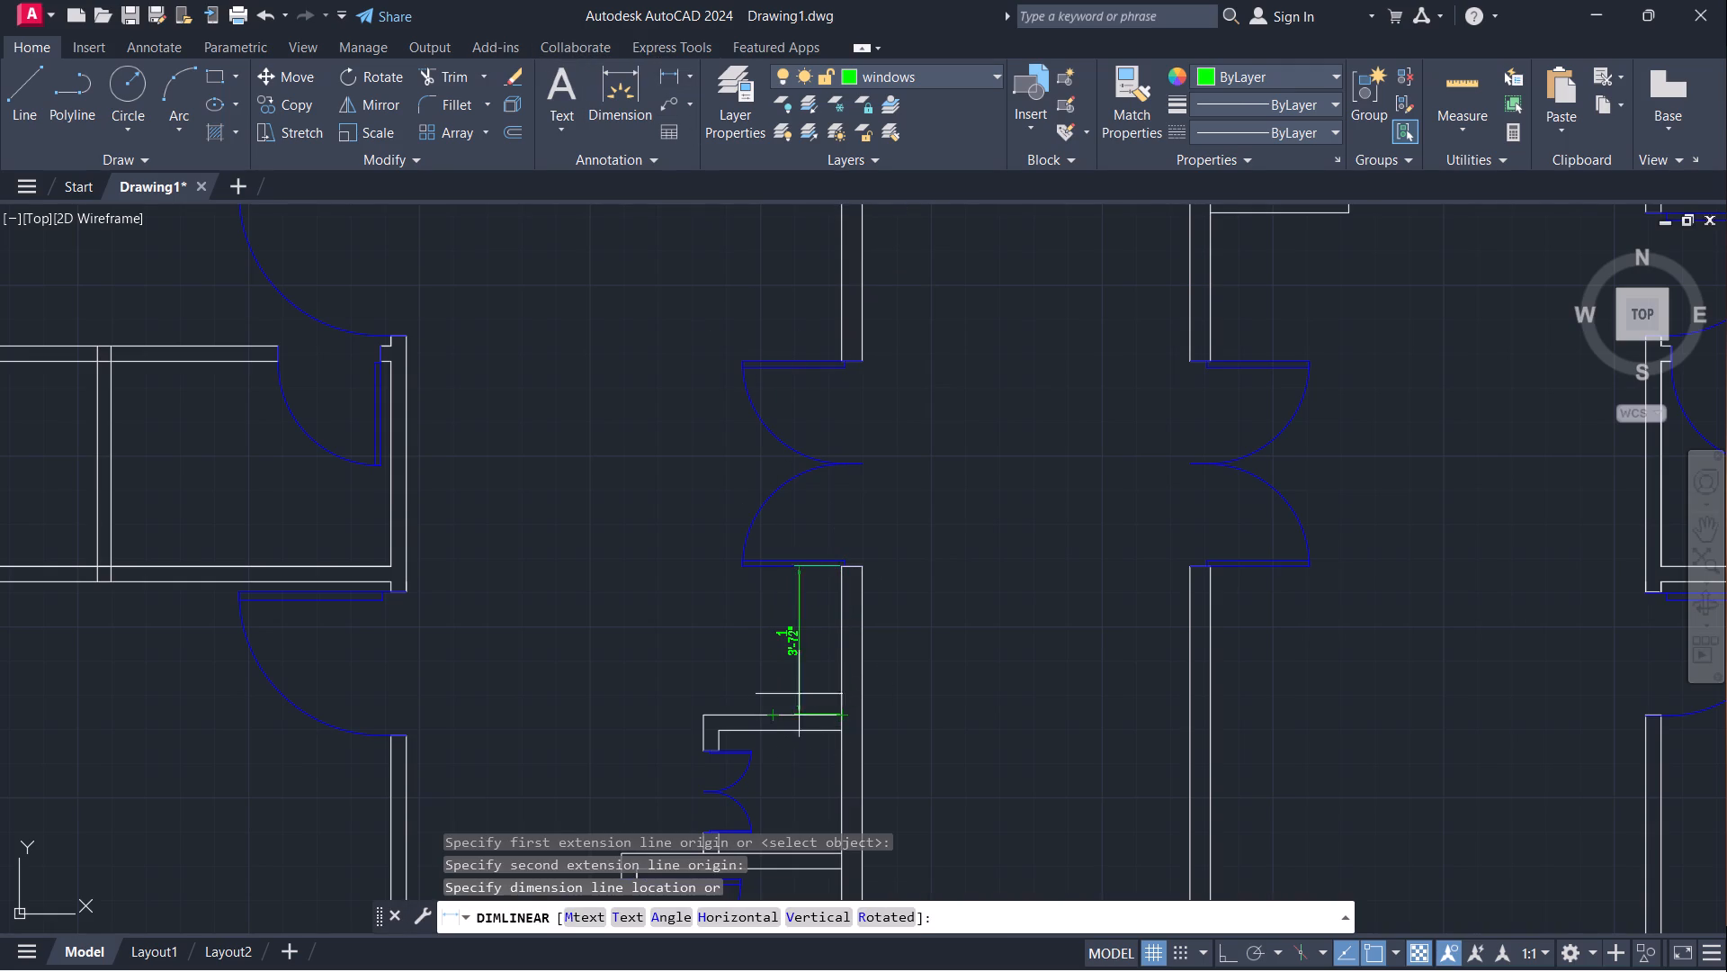
{"action": "key", "text": "Escape"}
Copy the vertical 3' window from its upper-right corner into the central hall's west wall, between the double door and the closet.
{"action": "scroll", "coordinate": [780, 661], "scroll_direction": "down", "scroll_amount": 1}
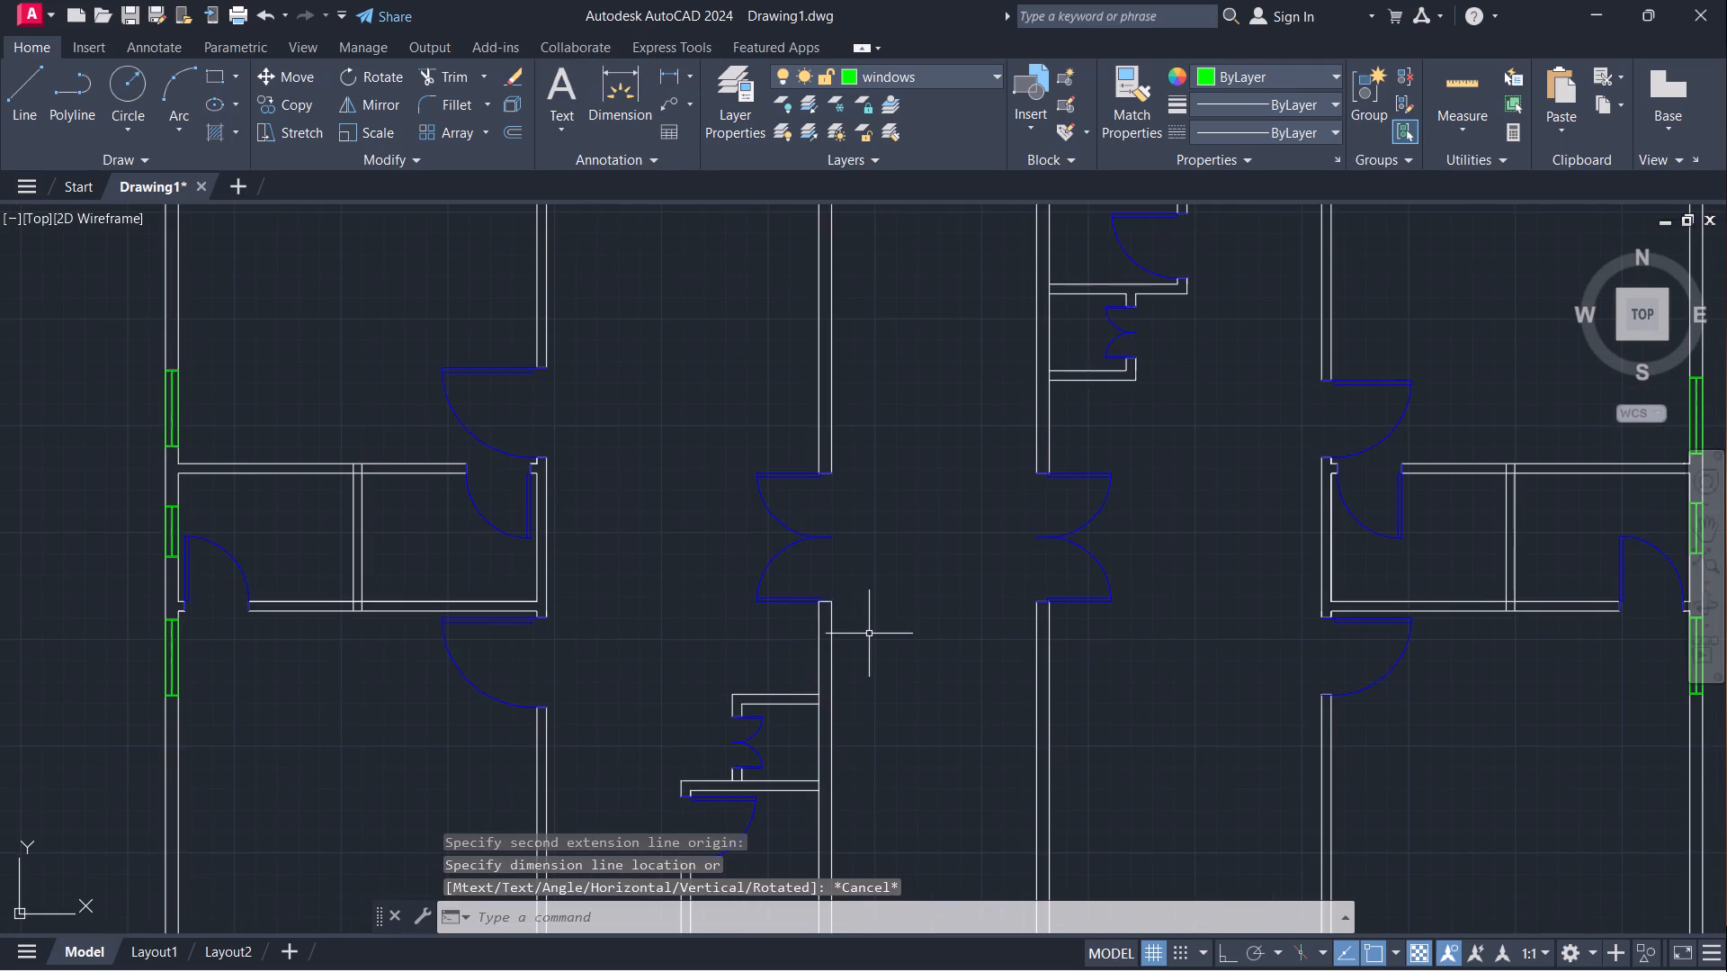
{"action": "middle_click_drag", "start_coordinate": [869, 634], "coordinate": [837, 481]}
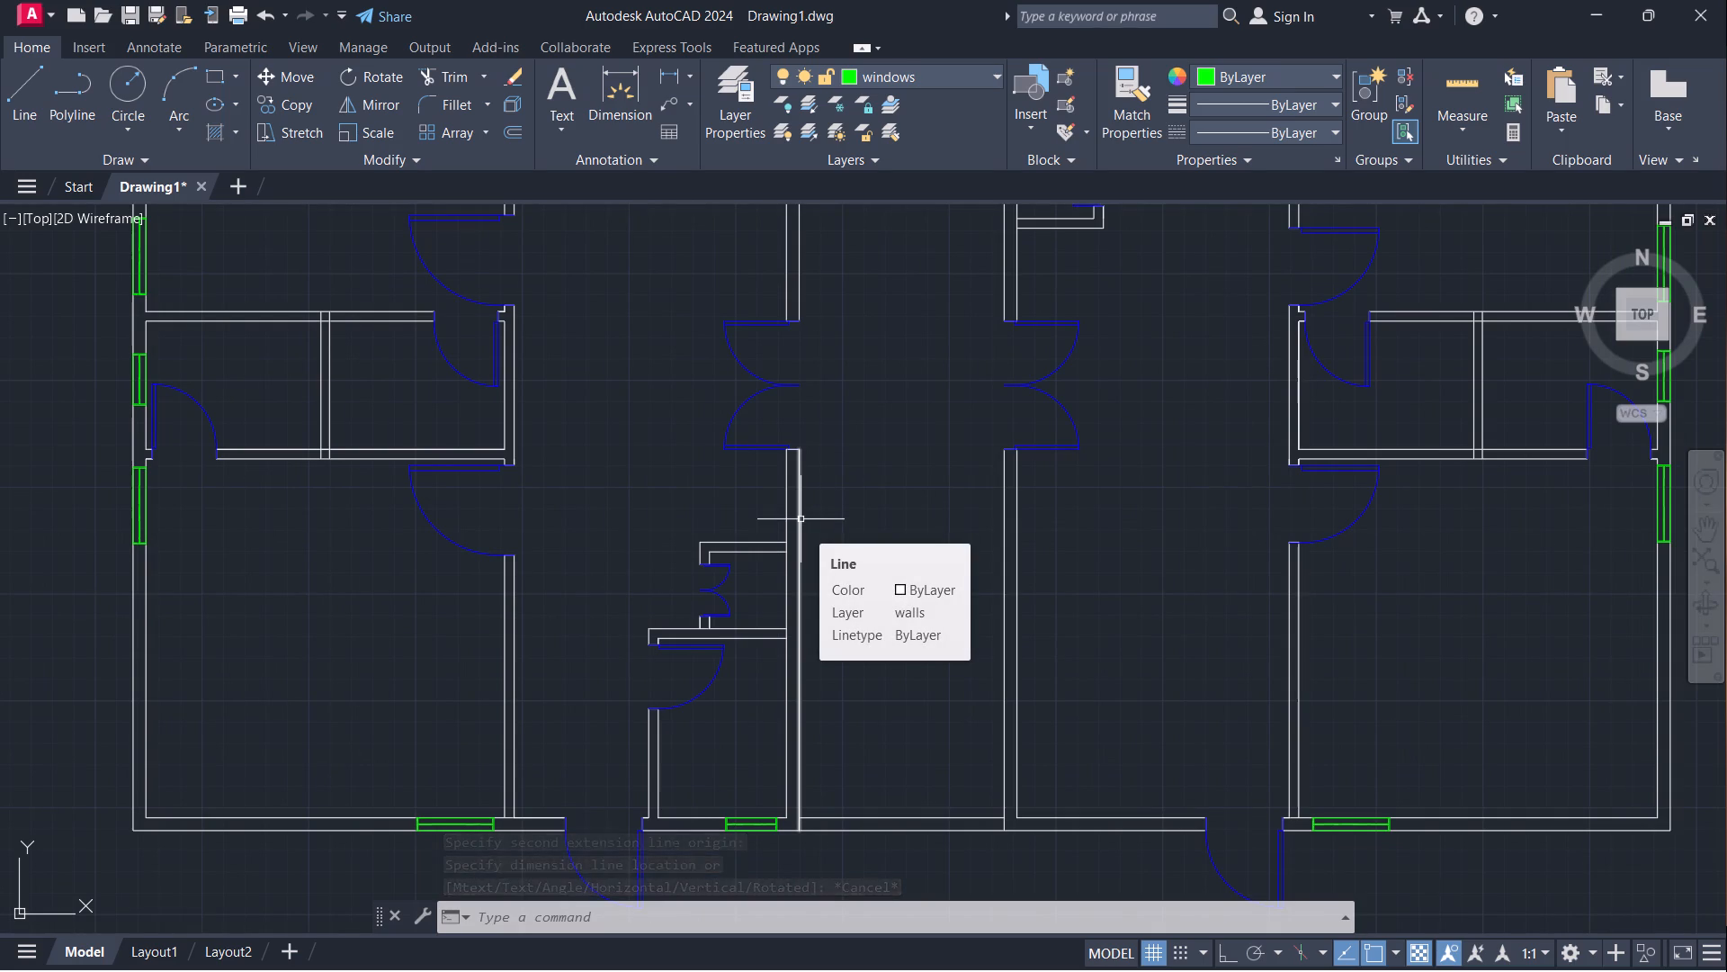
{"action": "scroll", "coordinate": [801, 519], "scroll_direction": "down", "scroll_amount": 1}
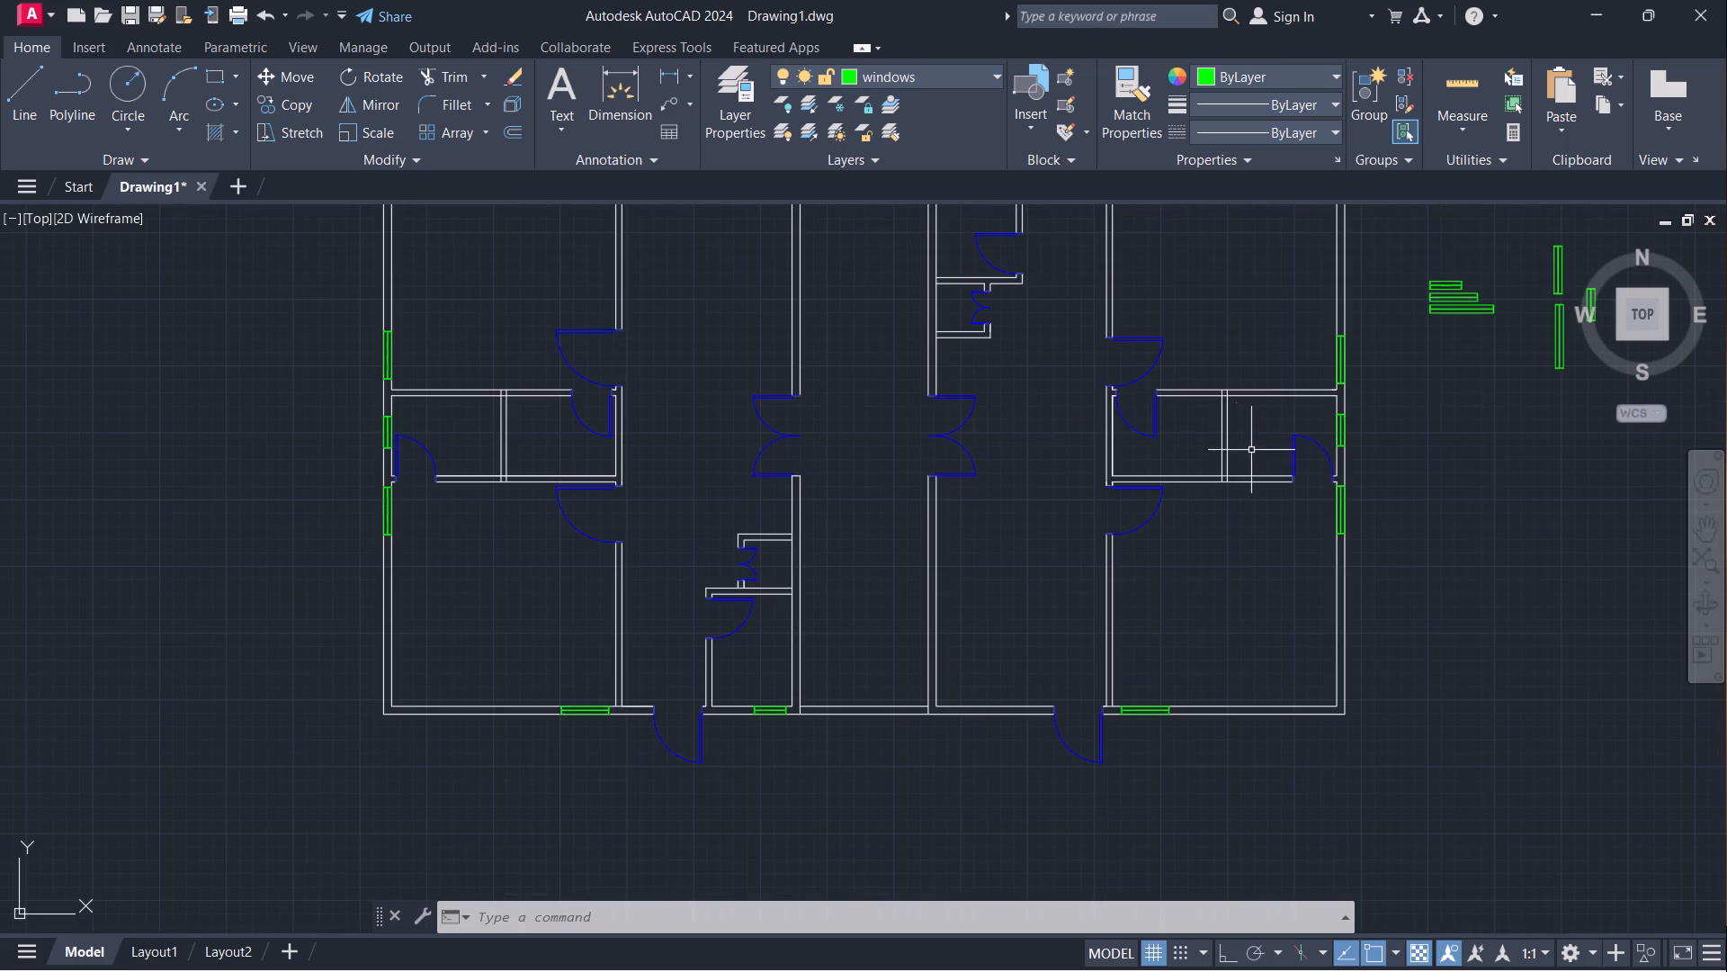
{"action": "left_click", "coordinate": [1557, 247]}
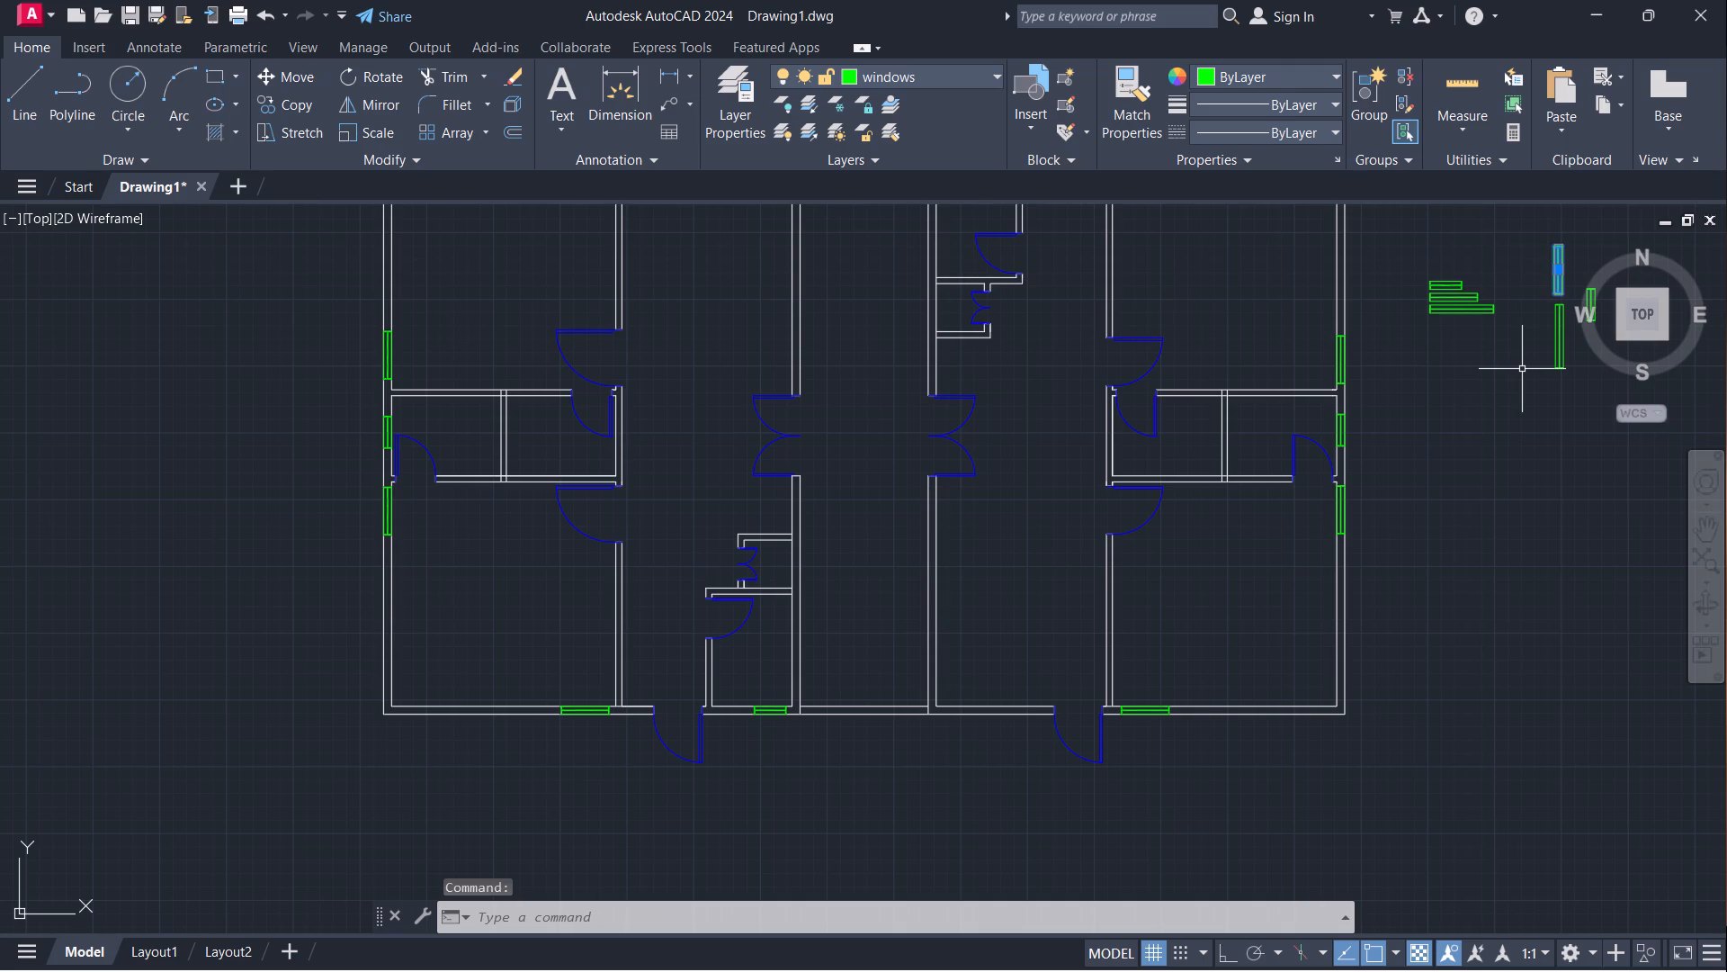
{"action": "type", "text": "co"}
{"action": "key", "text": "Return"}
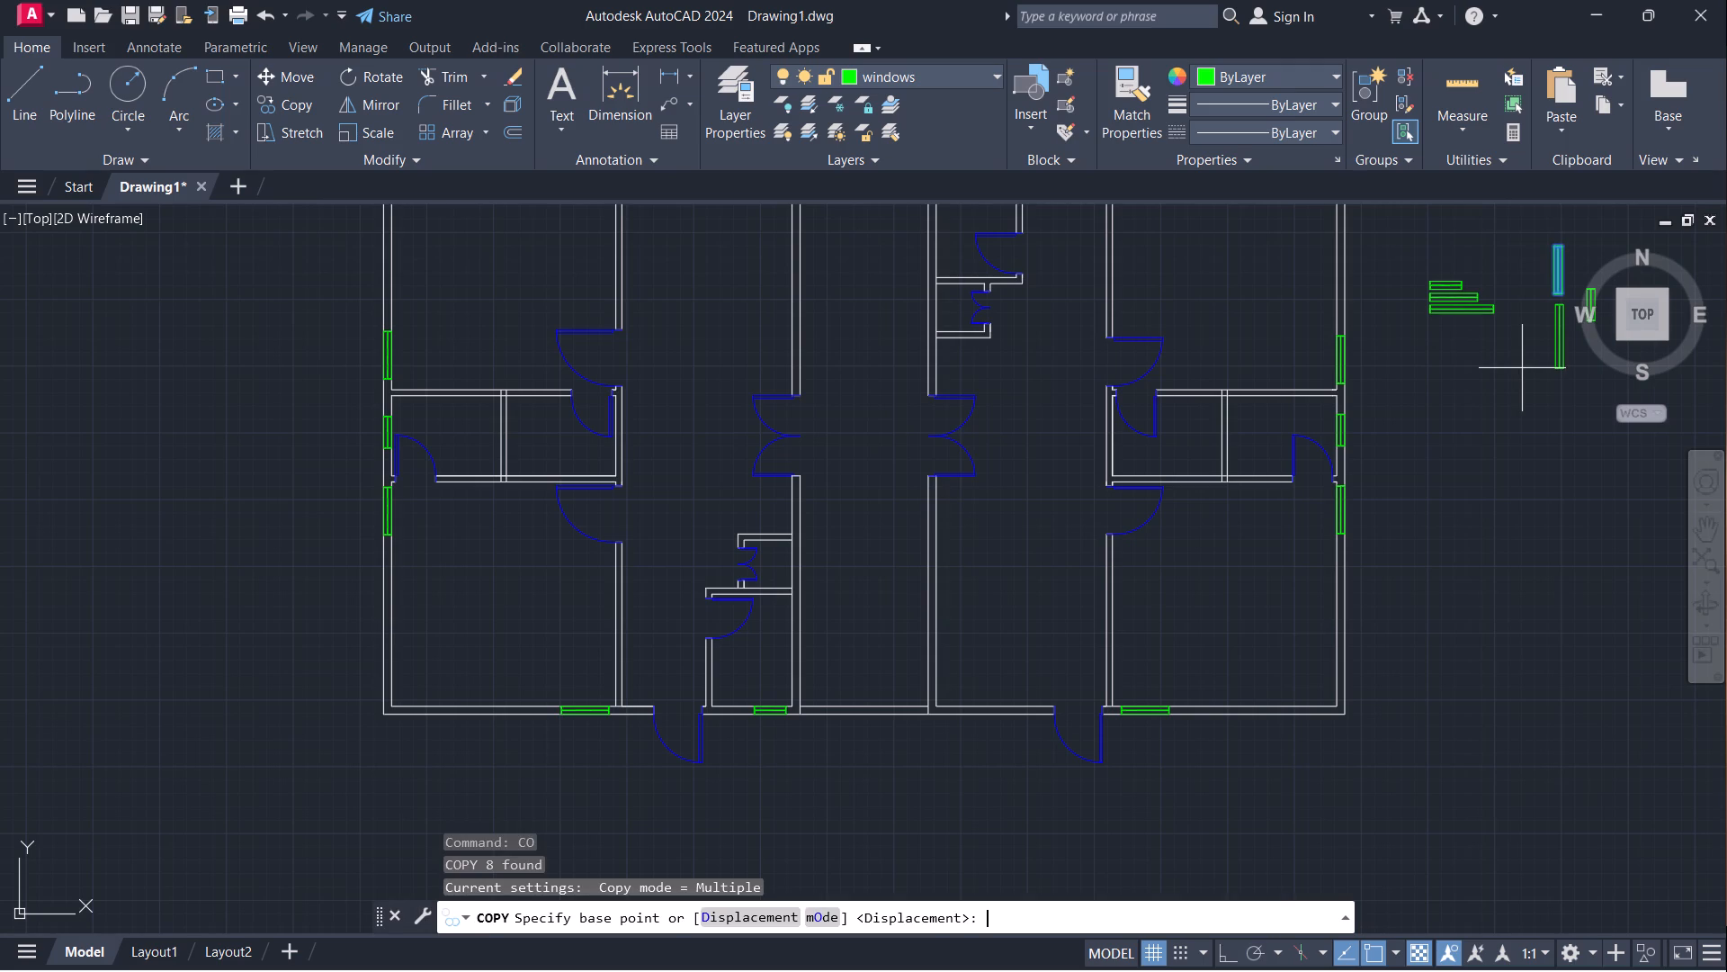
{"action": "scroll", "coordinate": [1562, 245], "scroll_direction": "up", "scroll_amount": 2}
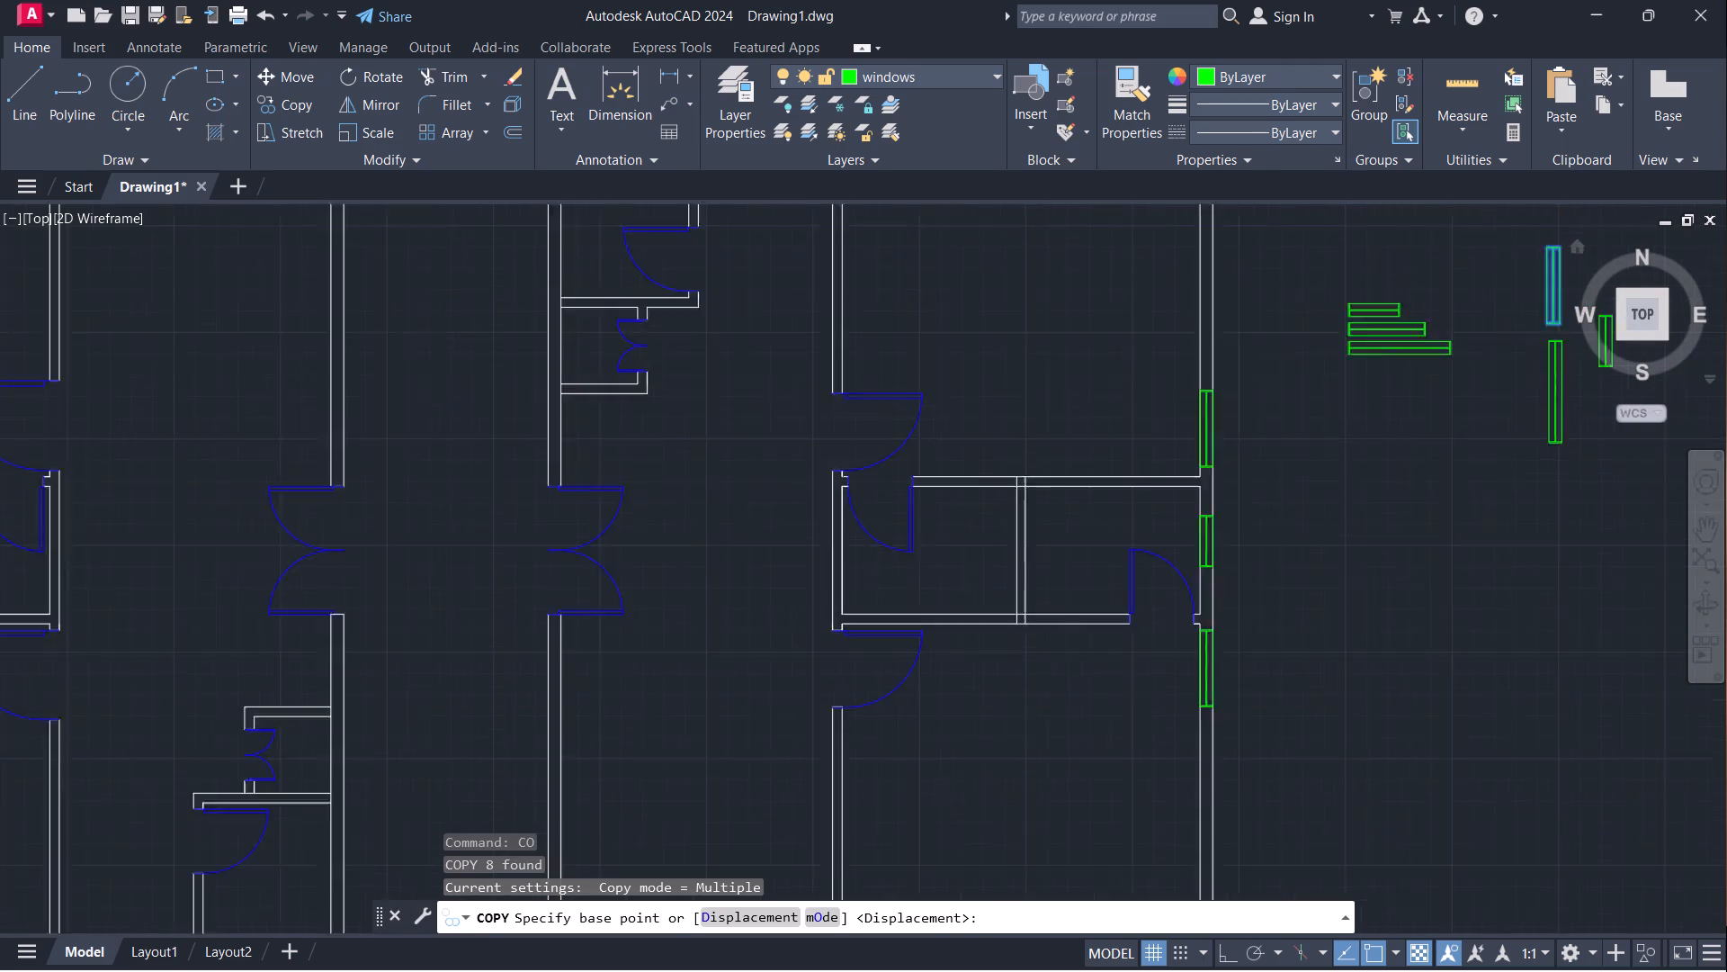
{"action": "scroll", "coordinate": [1562, 245], "scroll_direction": "up", "scroll_amount": 2}
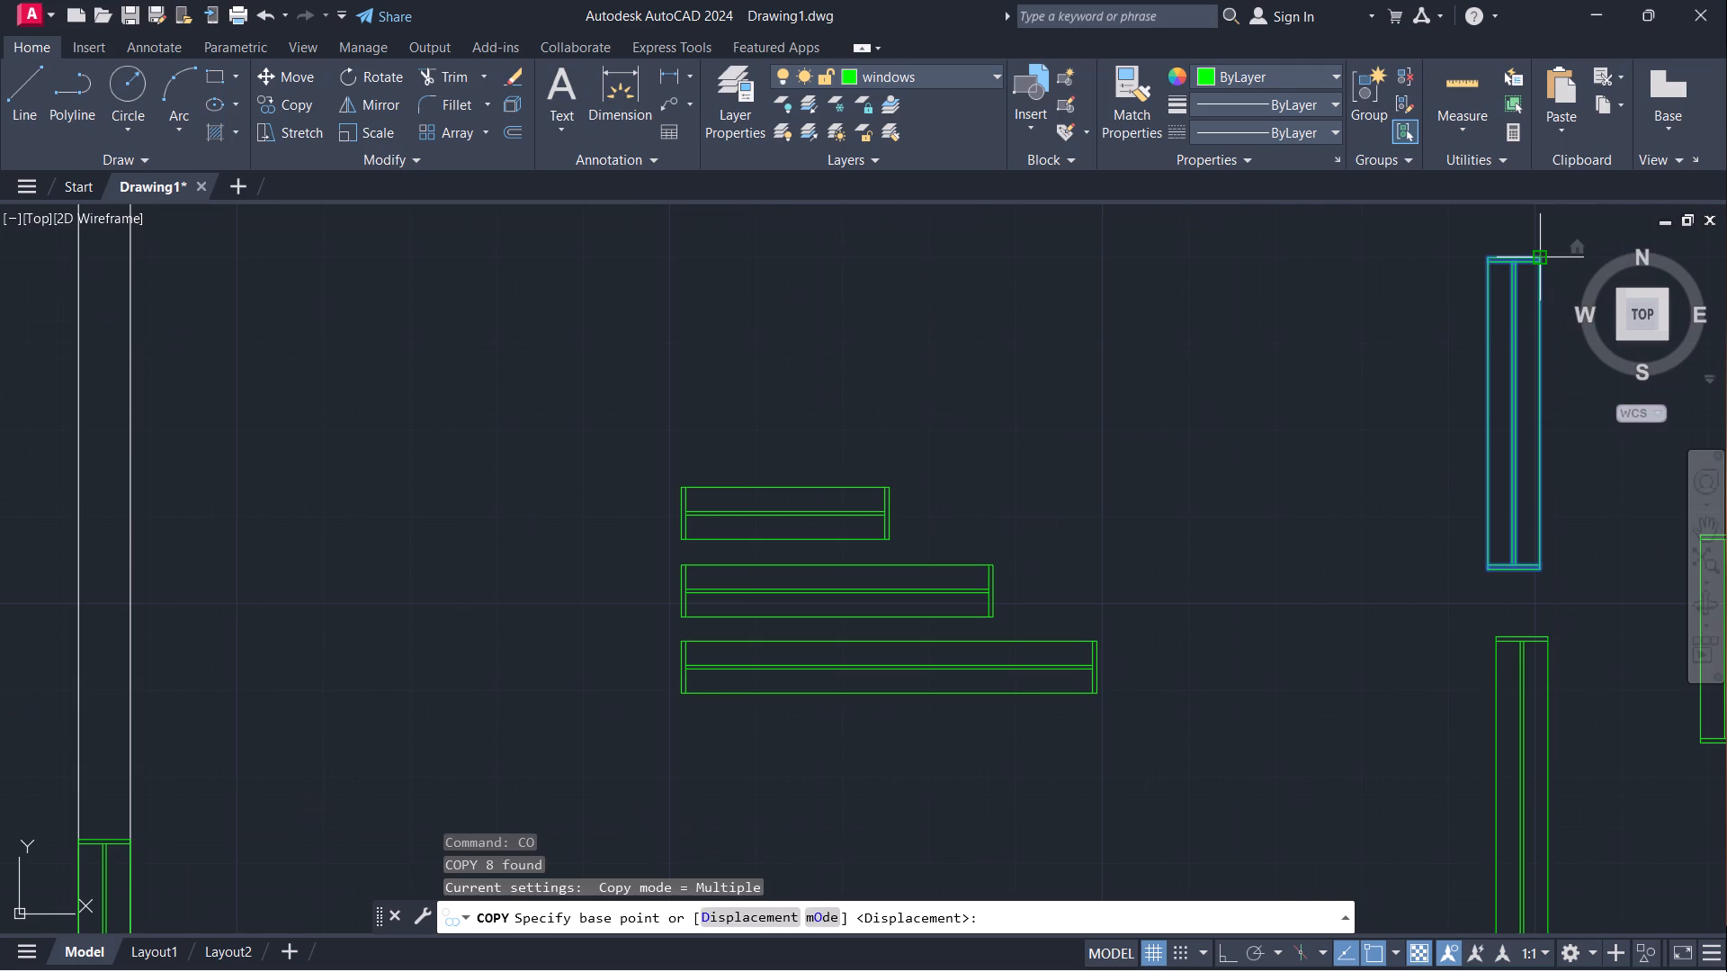
{"action": "left_click", "coordinate": [1544, 265]}
{"action": "scroll", "coordinate": [1310, 480], "scroll_direction": "down", "scroll_amount": 5}
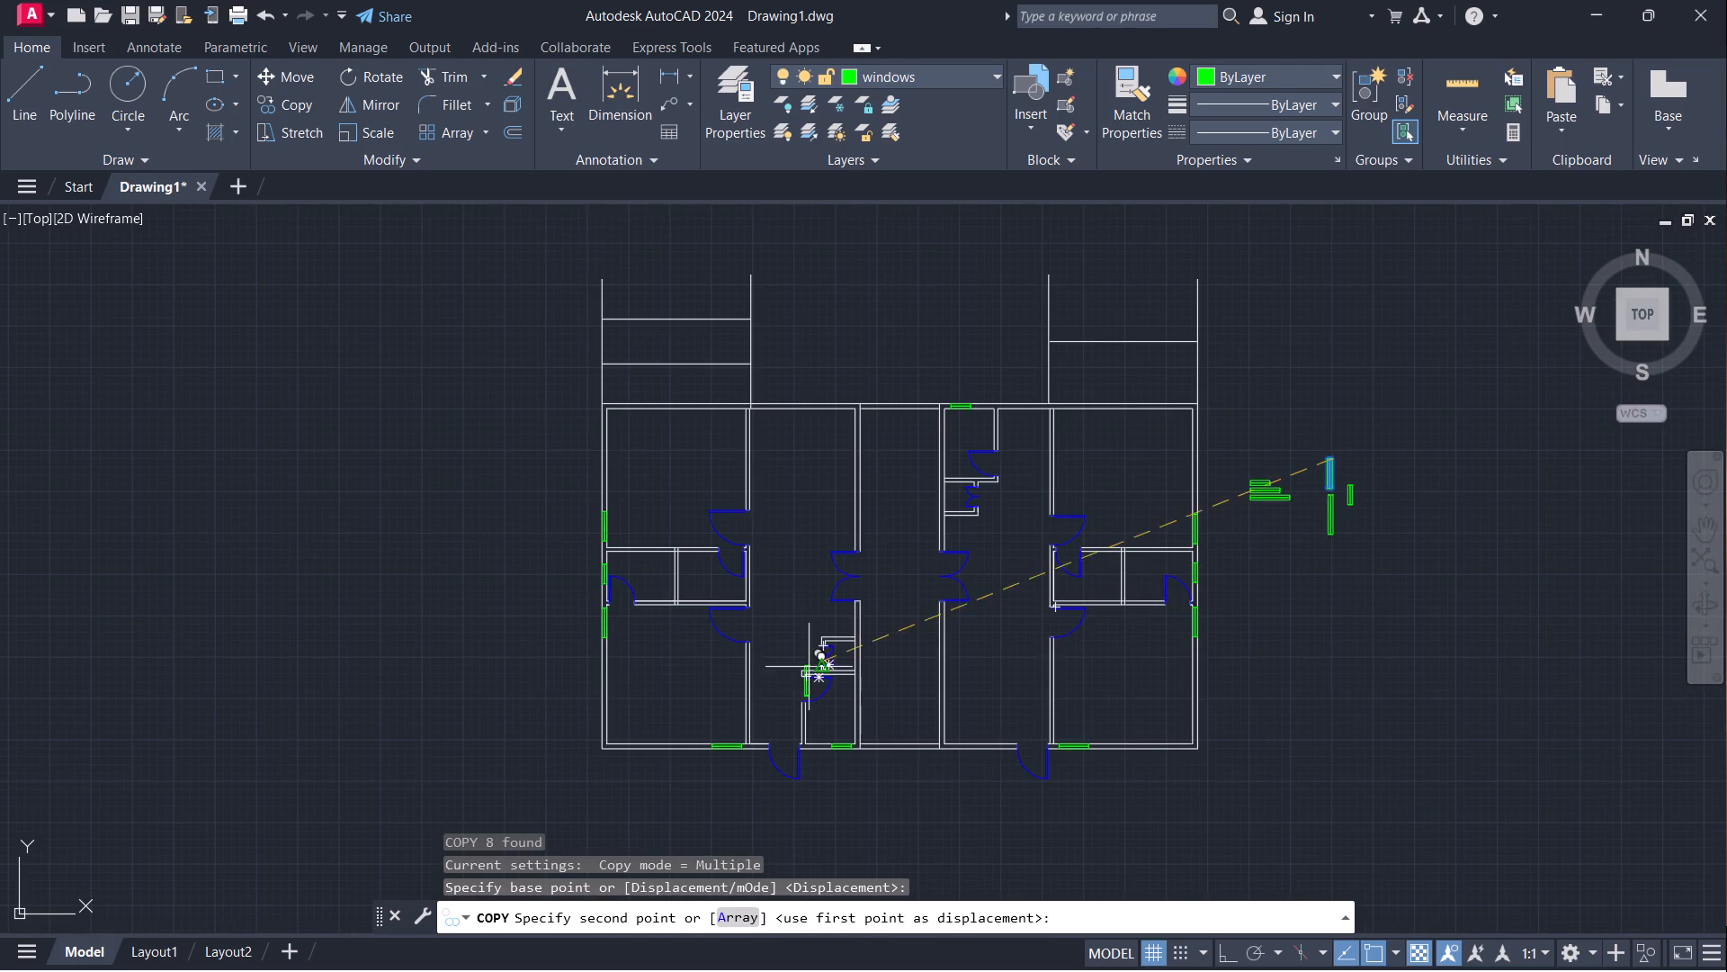
{"action": "scroll", "coordinate": [829, 655], "scroll_direction": "up", "scroll_amount": 3}
{"action": "scroll", "coordinate": [916, 500], "scroll_direction": "up", "scroll_amount": 2}
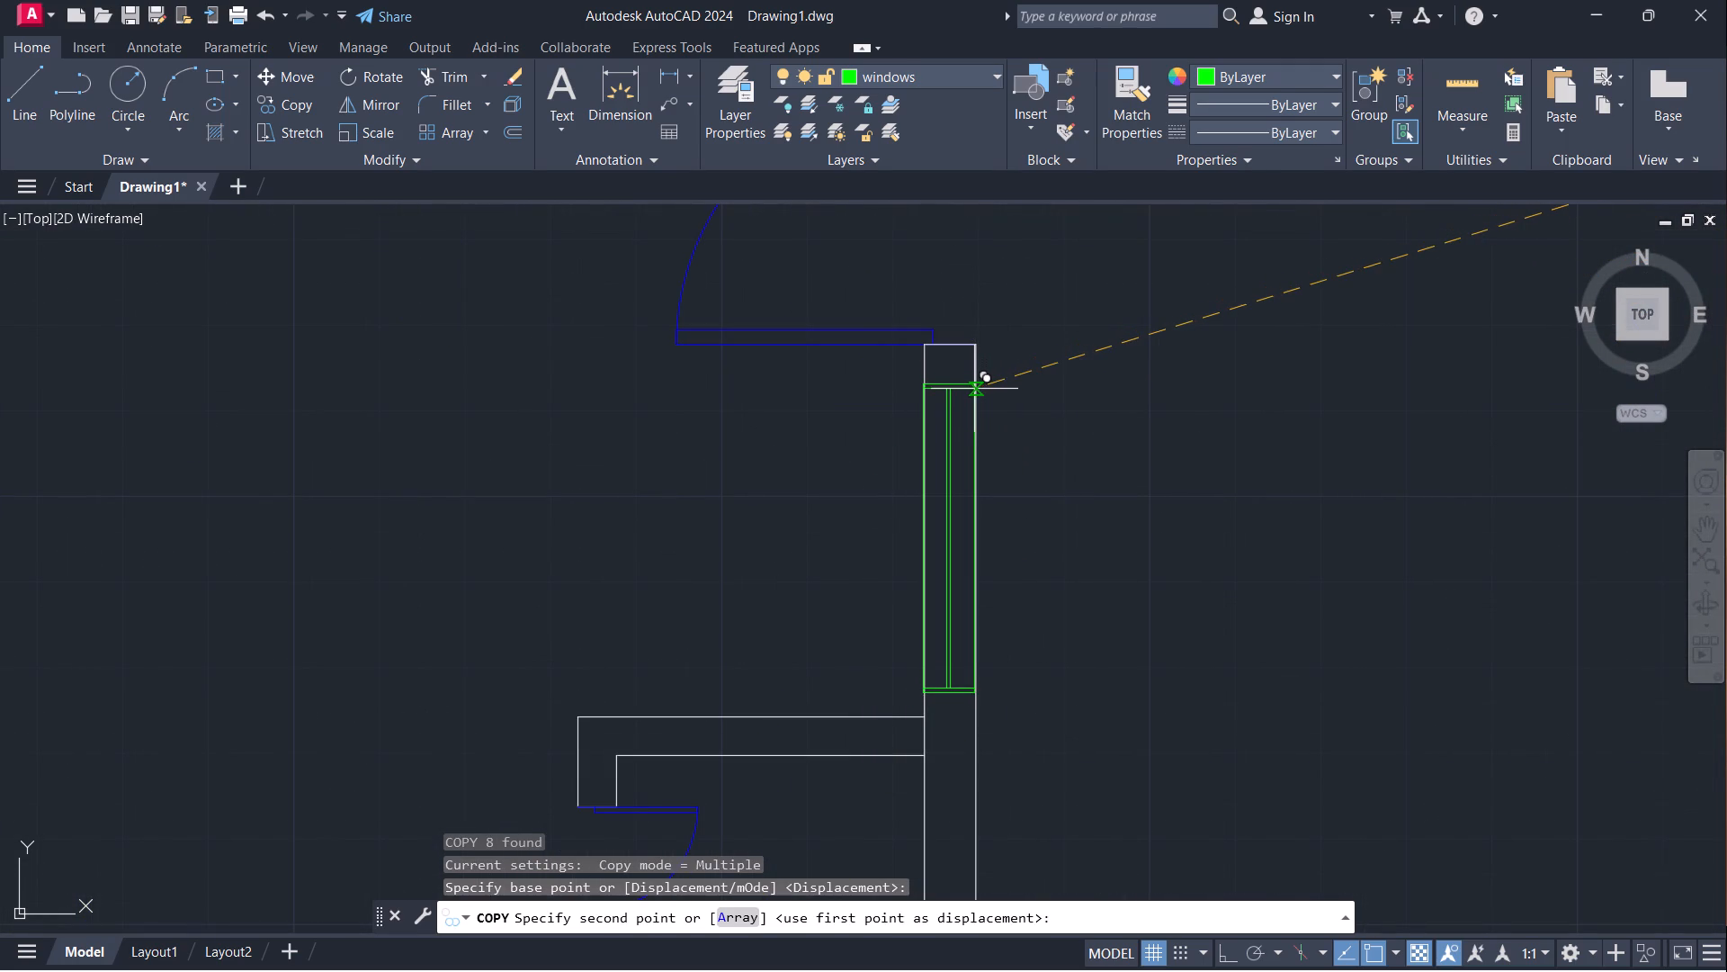
{"action": "left_click", "coordinate": [974, 389]}
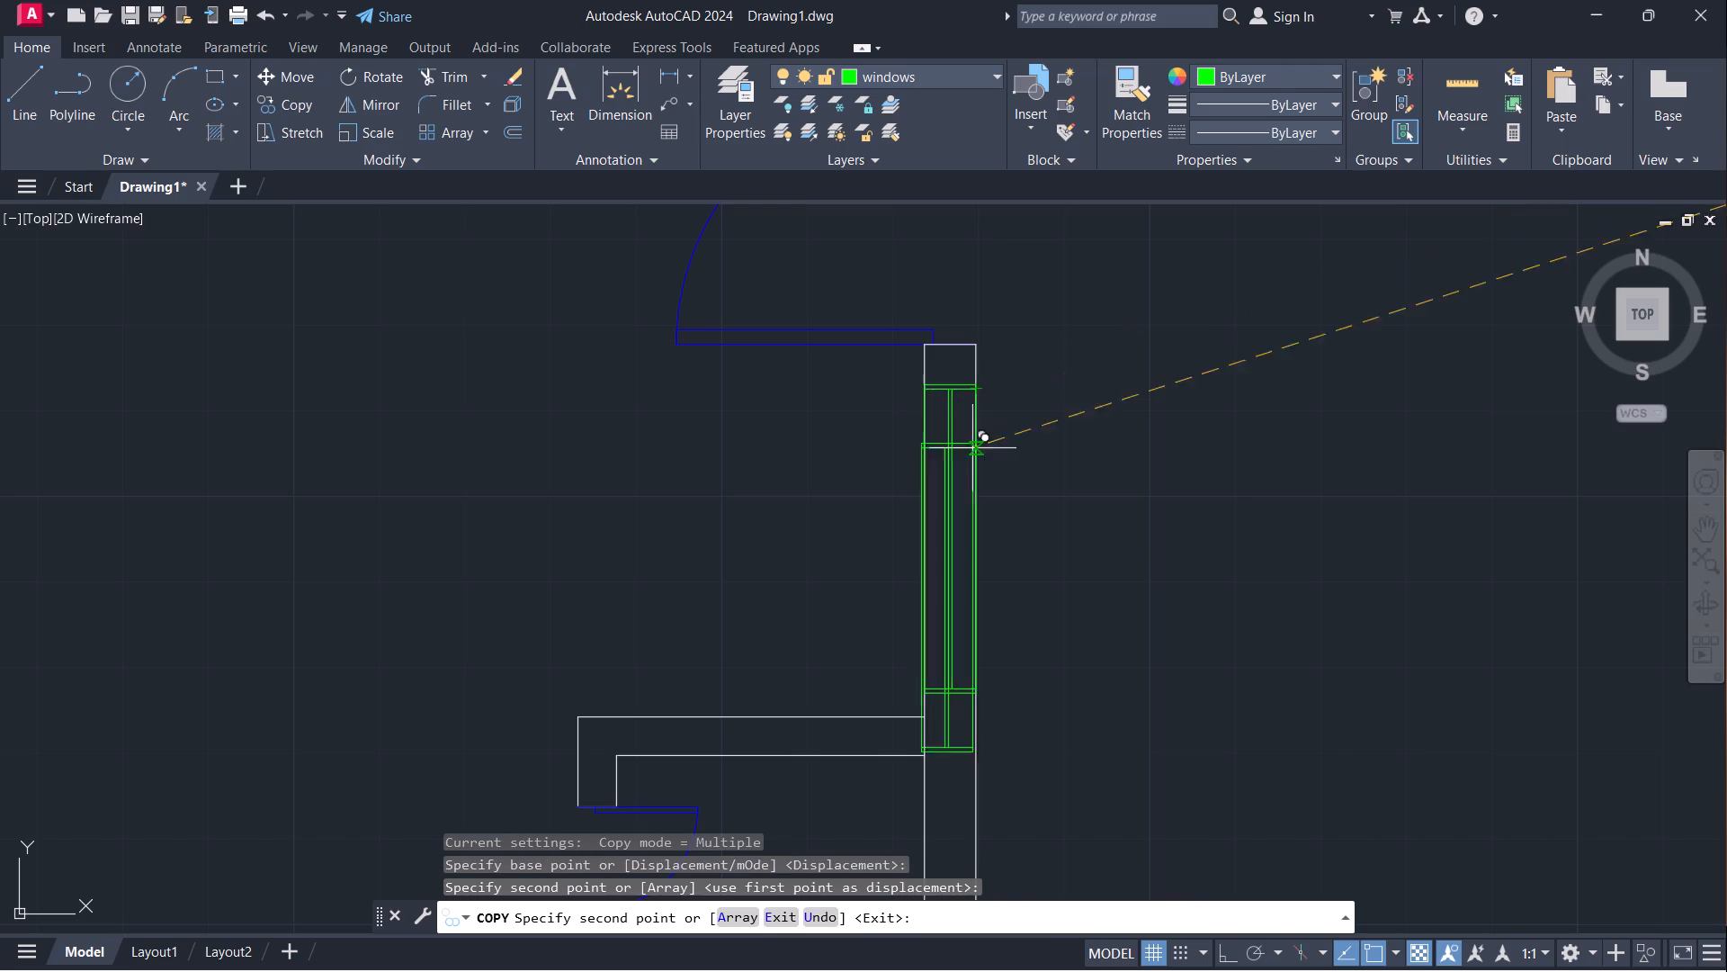
Place another copy of the vertical 3' window in the central hall's east wall, just below the double door and level with the opposite window.
{"action": "scroll", "coordinate": [1019, 441], "scroll_direction": "down", "scroll_amount": 3}
{"action": "scroll", "coordinate": [1247, 462], "scroll_direction": "up", "scroll_amount": 2}
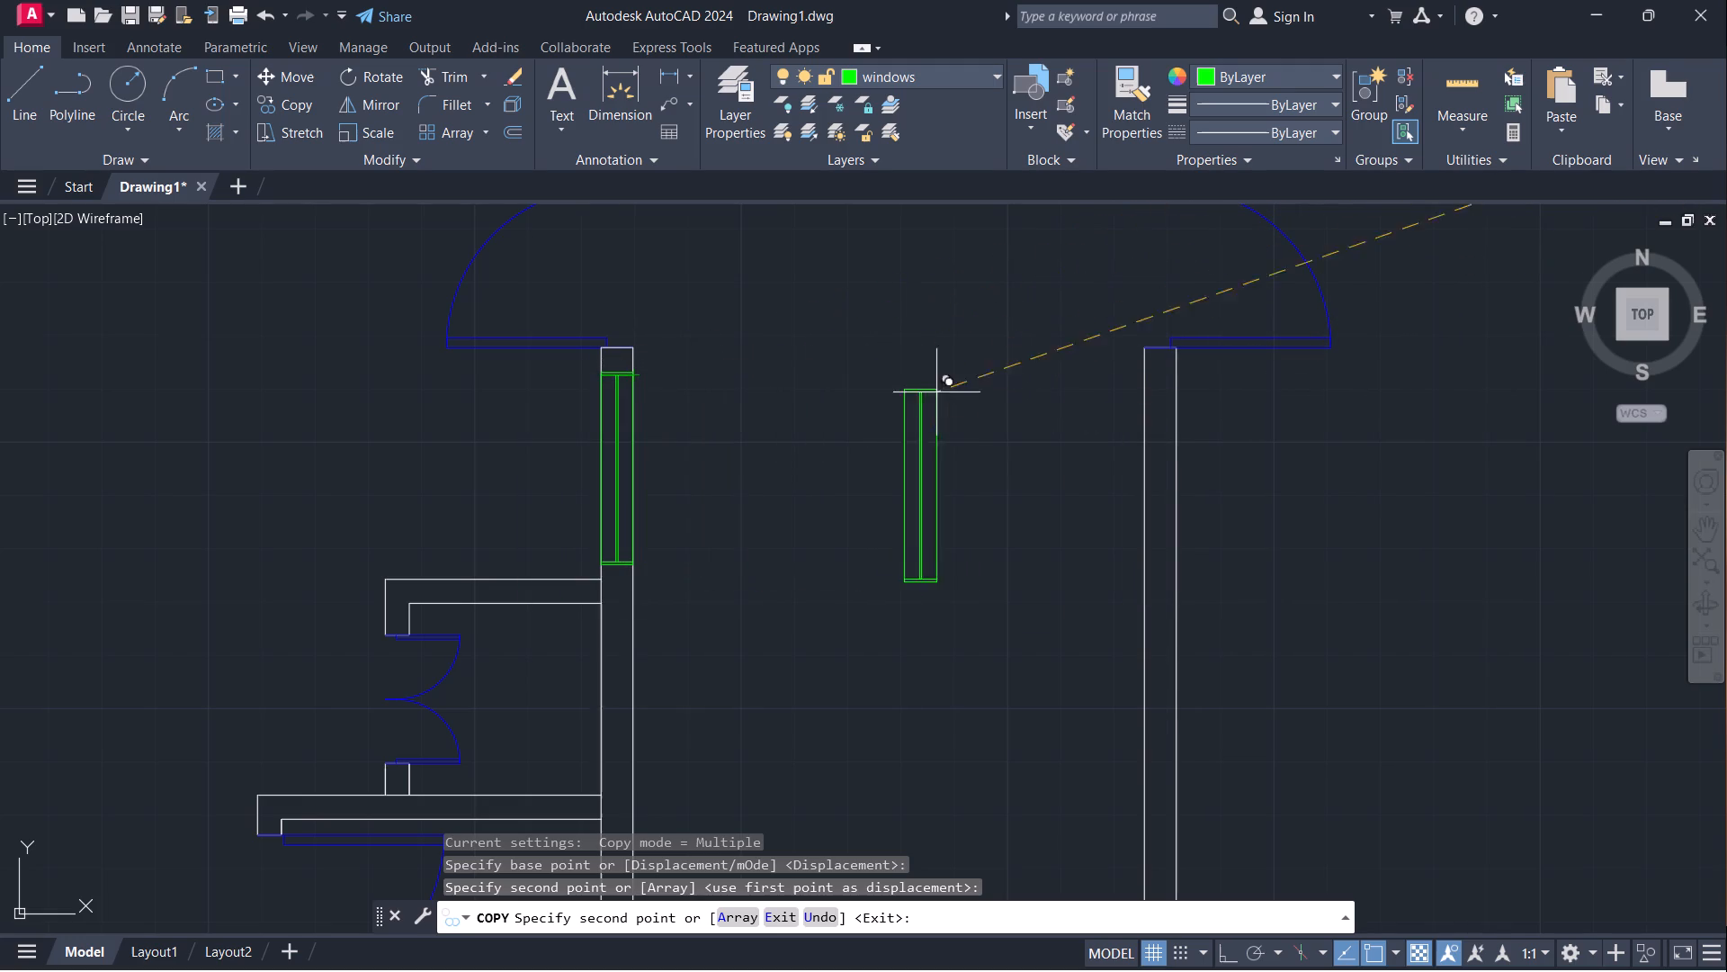
{"action": "left_click", "coordinate": [1170, 378]}
{"action": "scroll", "coordinate": [968, 517], "scroll_direction": "down", "scroll_amount": 4}
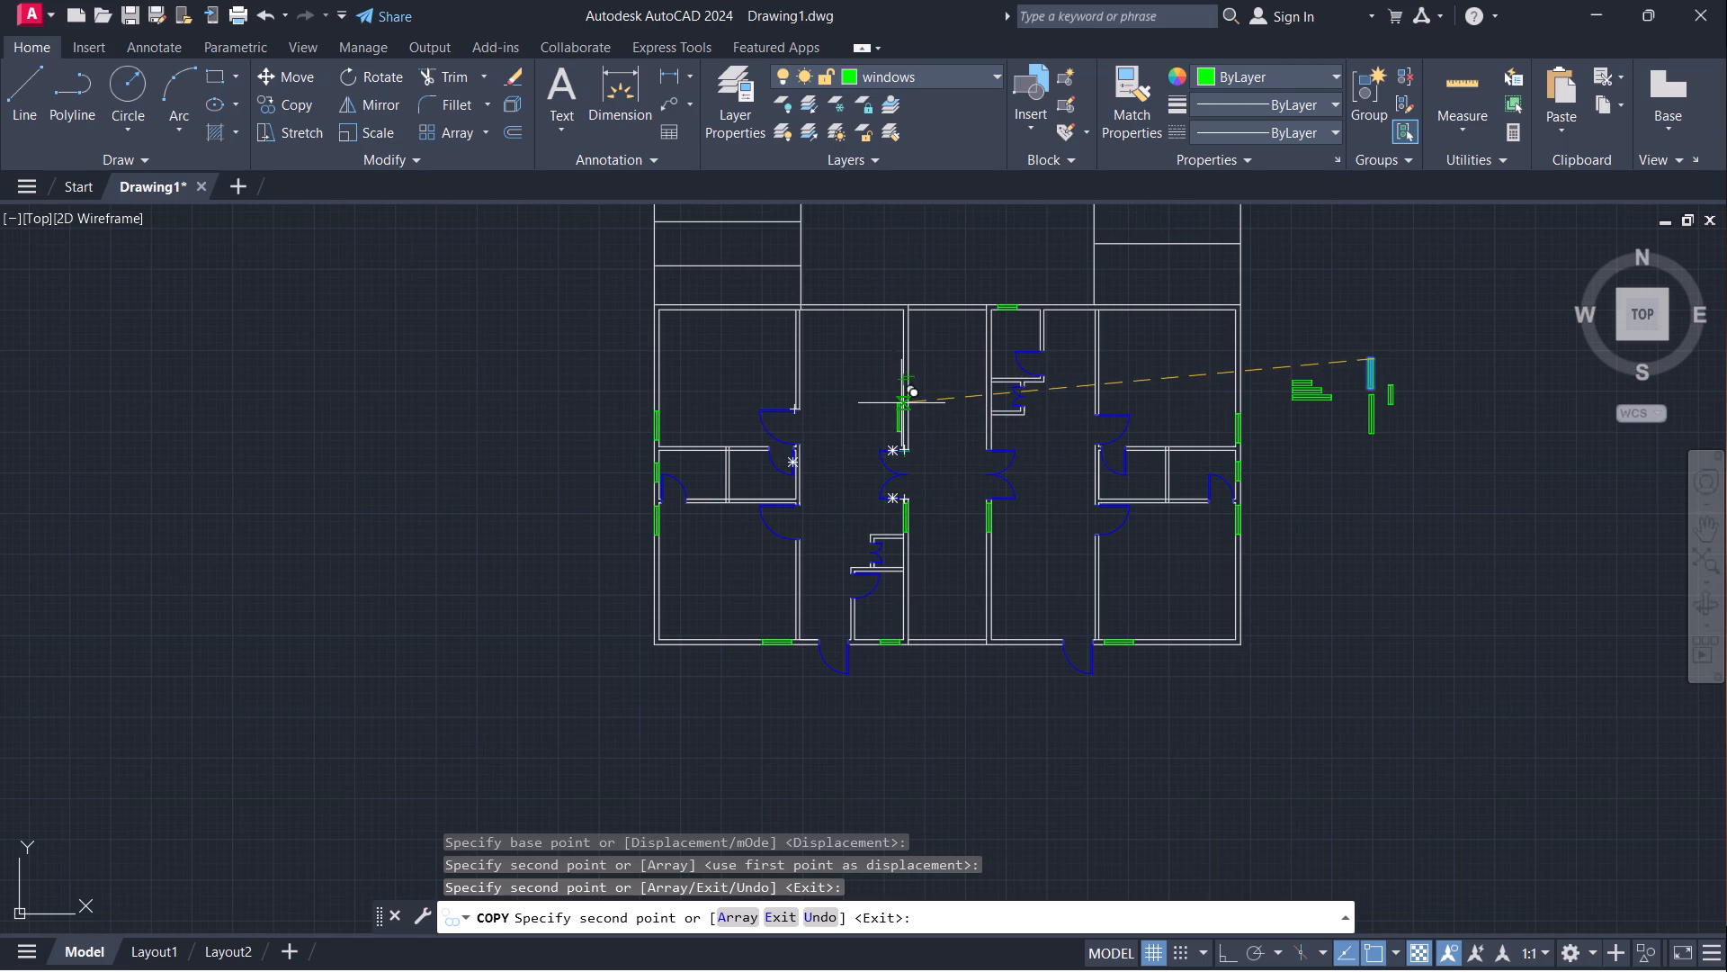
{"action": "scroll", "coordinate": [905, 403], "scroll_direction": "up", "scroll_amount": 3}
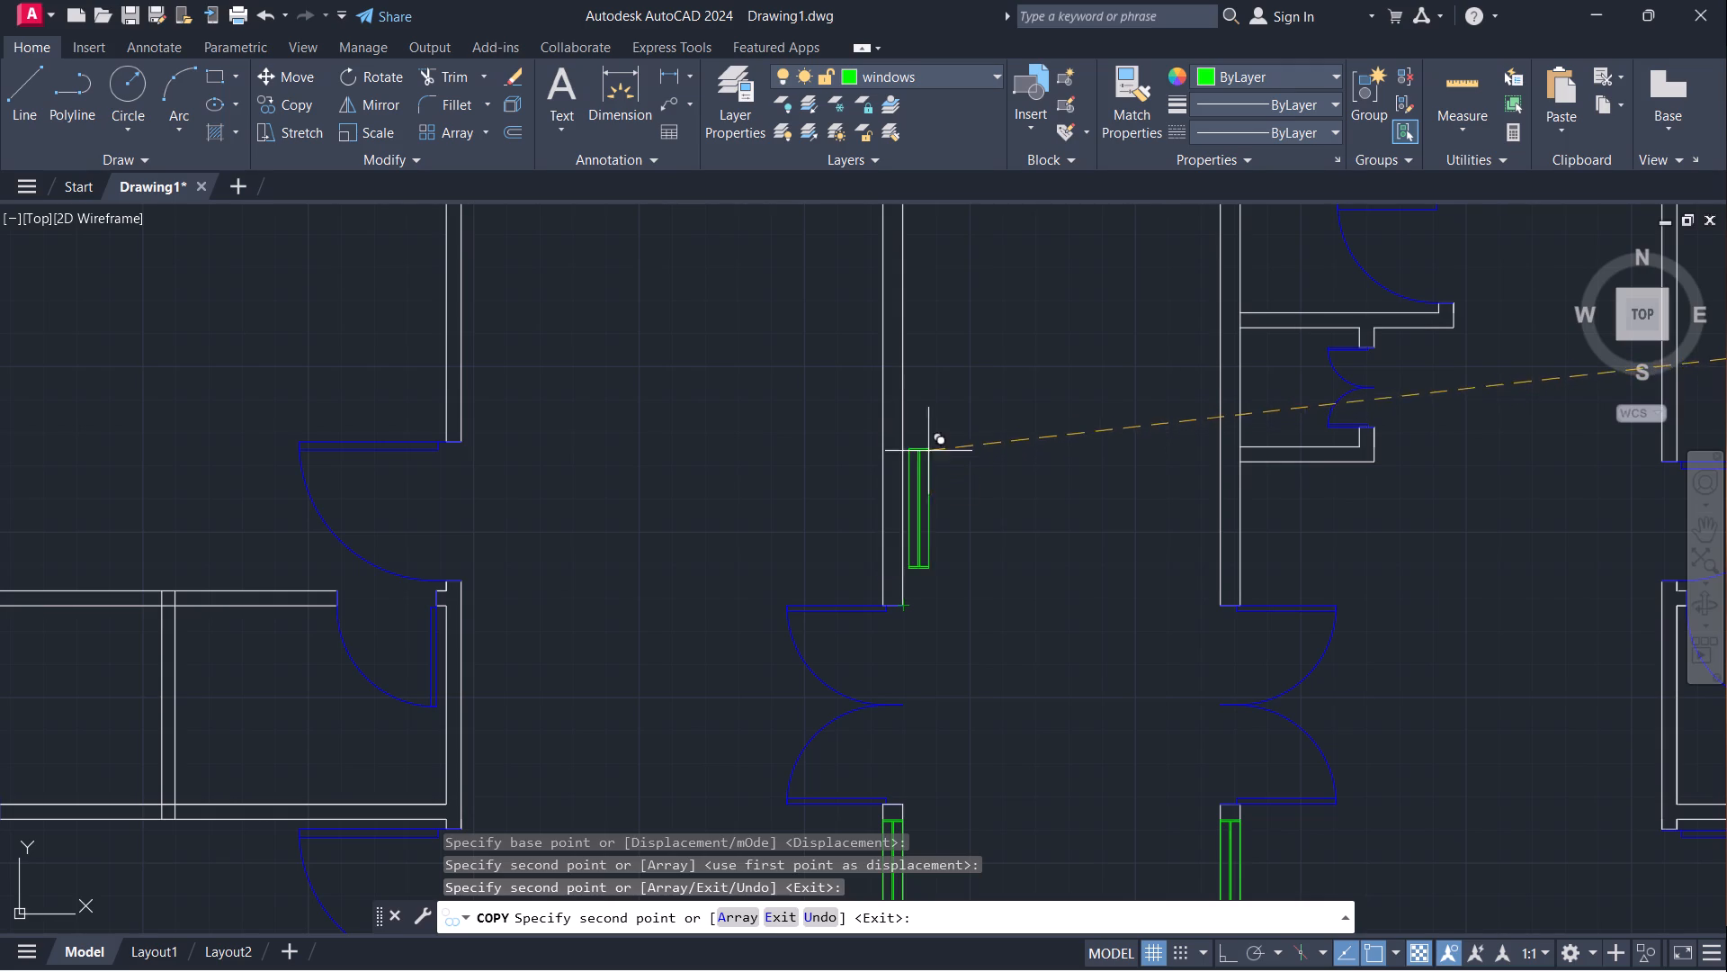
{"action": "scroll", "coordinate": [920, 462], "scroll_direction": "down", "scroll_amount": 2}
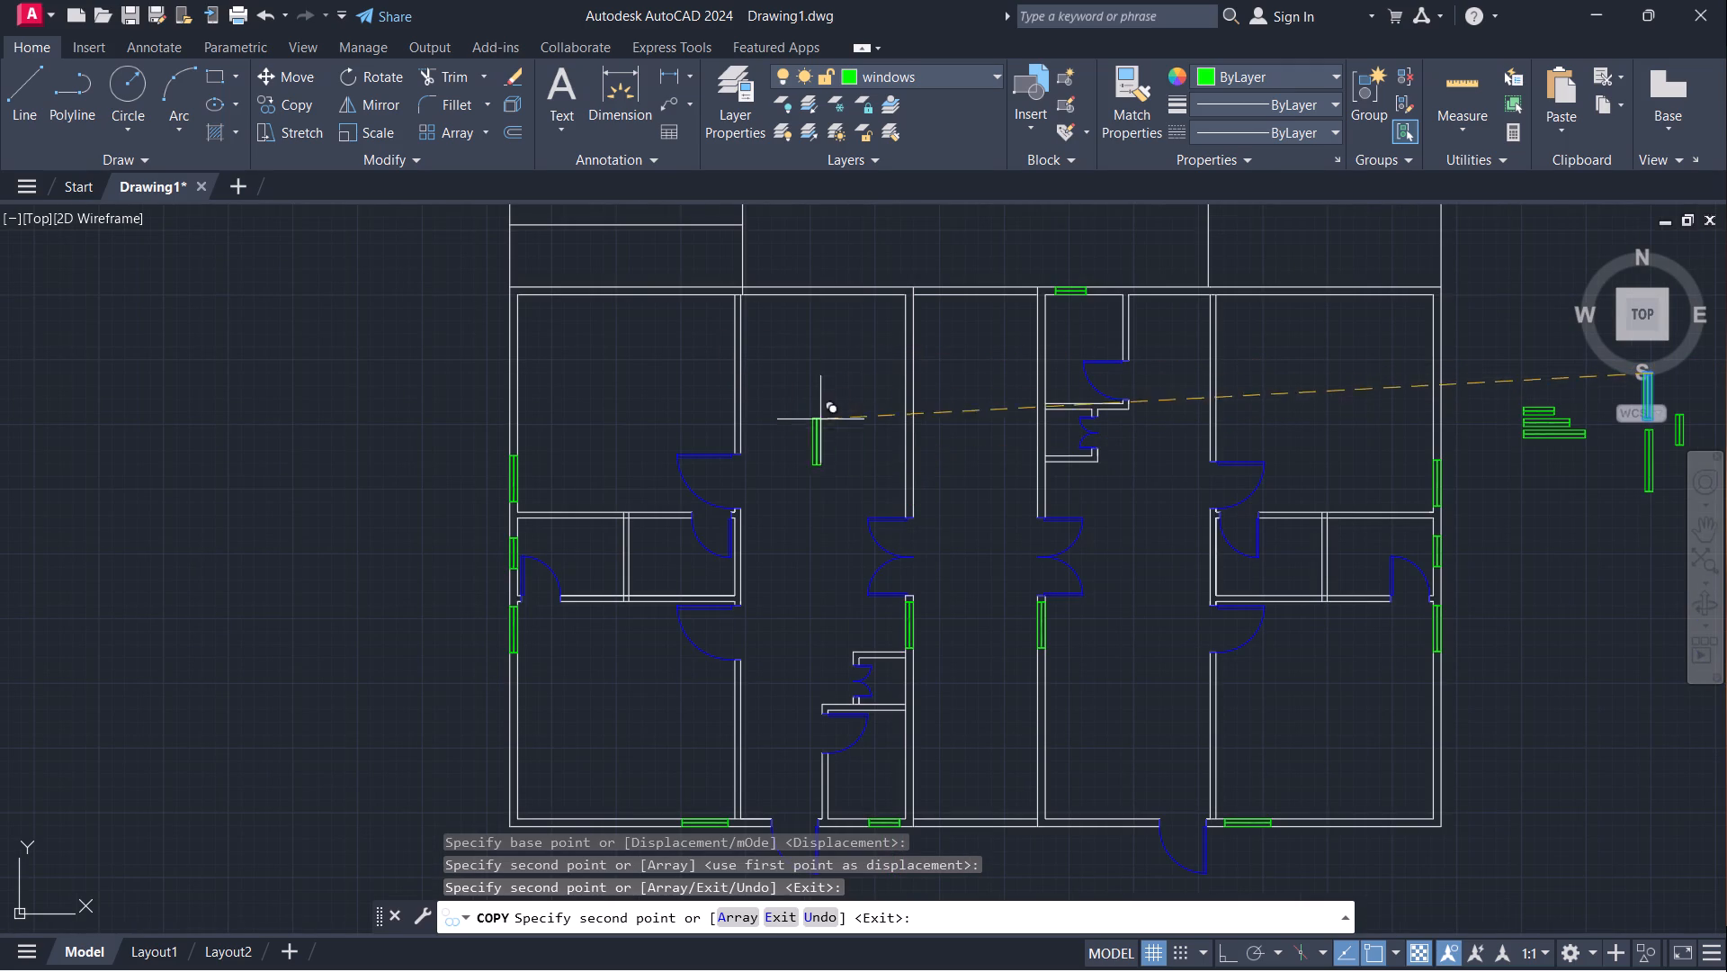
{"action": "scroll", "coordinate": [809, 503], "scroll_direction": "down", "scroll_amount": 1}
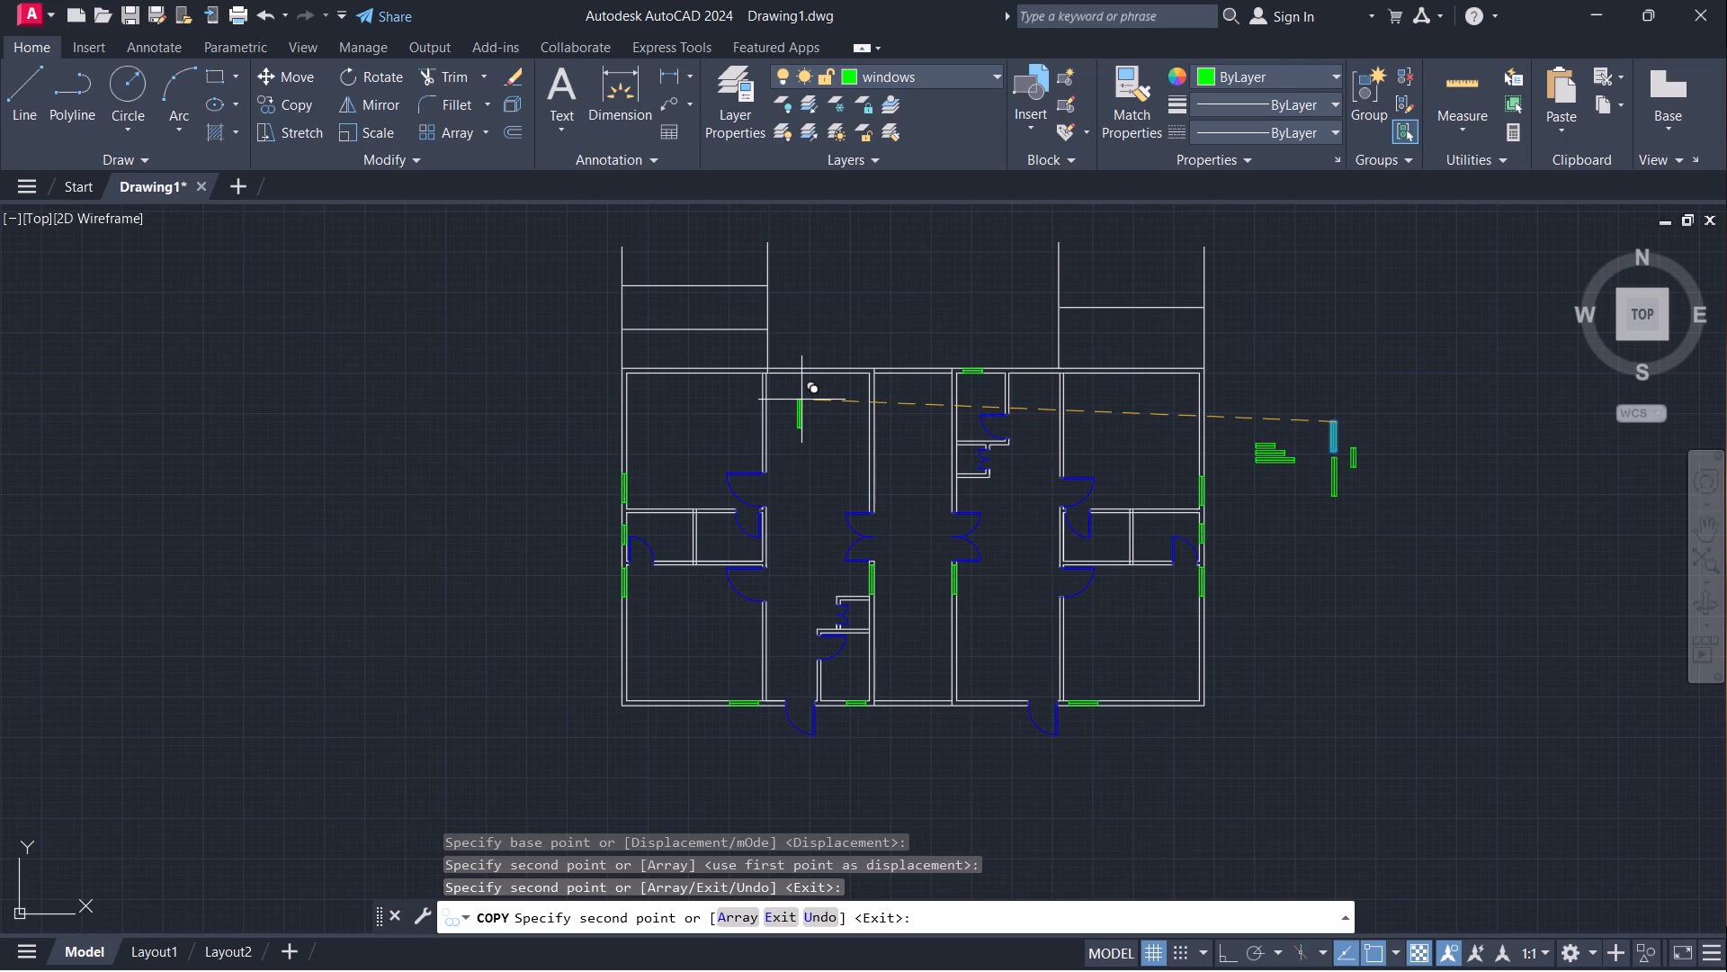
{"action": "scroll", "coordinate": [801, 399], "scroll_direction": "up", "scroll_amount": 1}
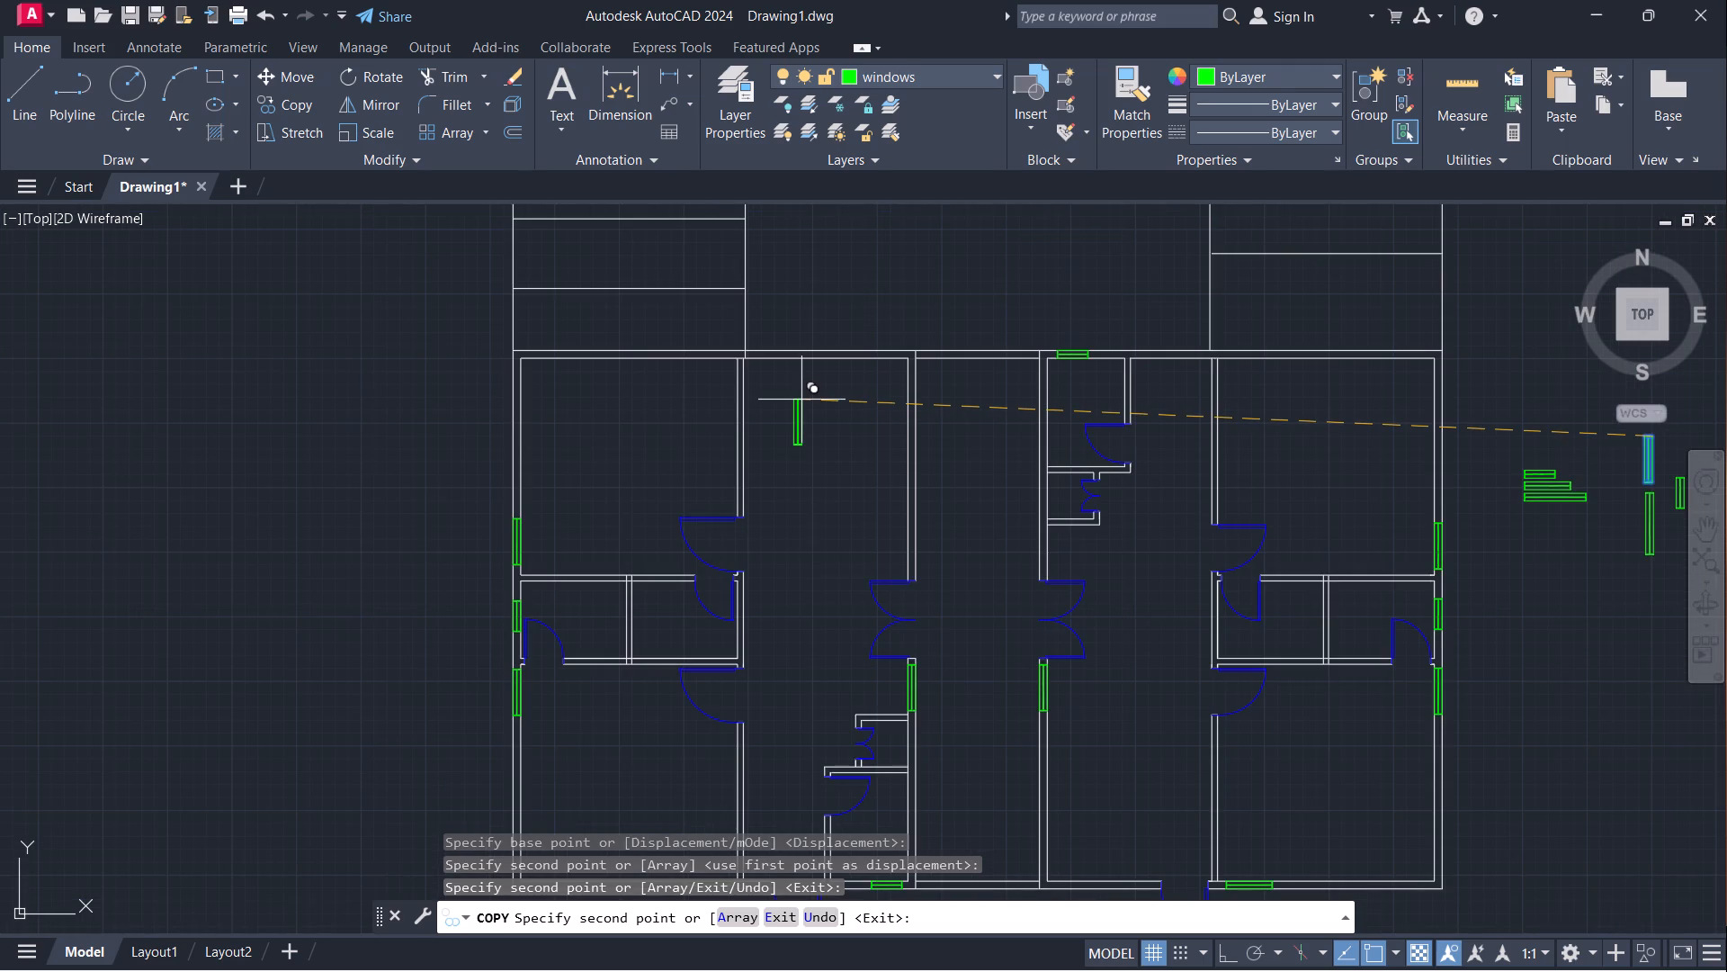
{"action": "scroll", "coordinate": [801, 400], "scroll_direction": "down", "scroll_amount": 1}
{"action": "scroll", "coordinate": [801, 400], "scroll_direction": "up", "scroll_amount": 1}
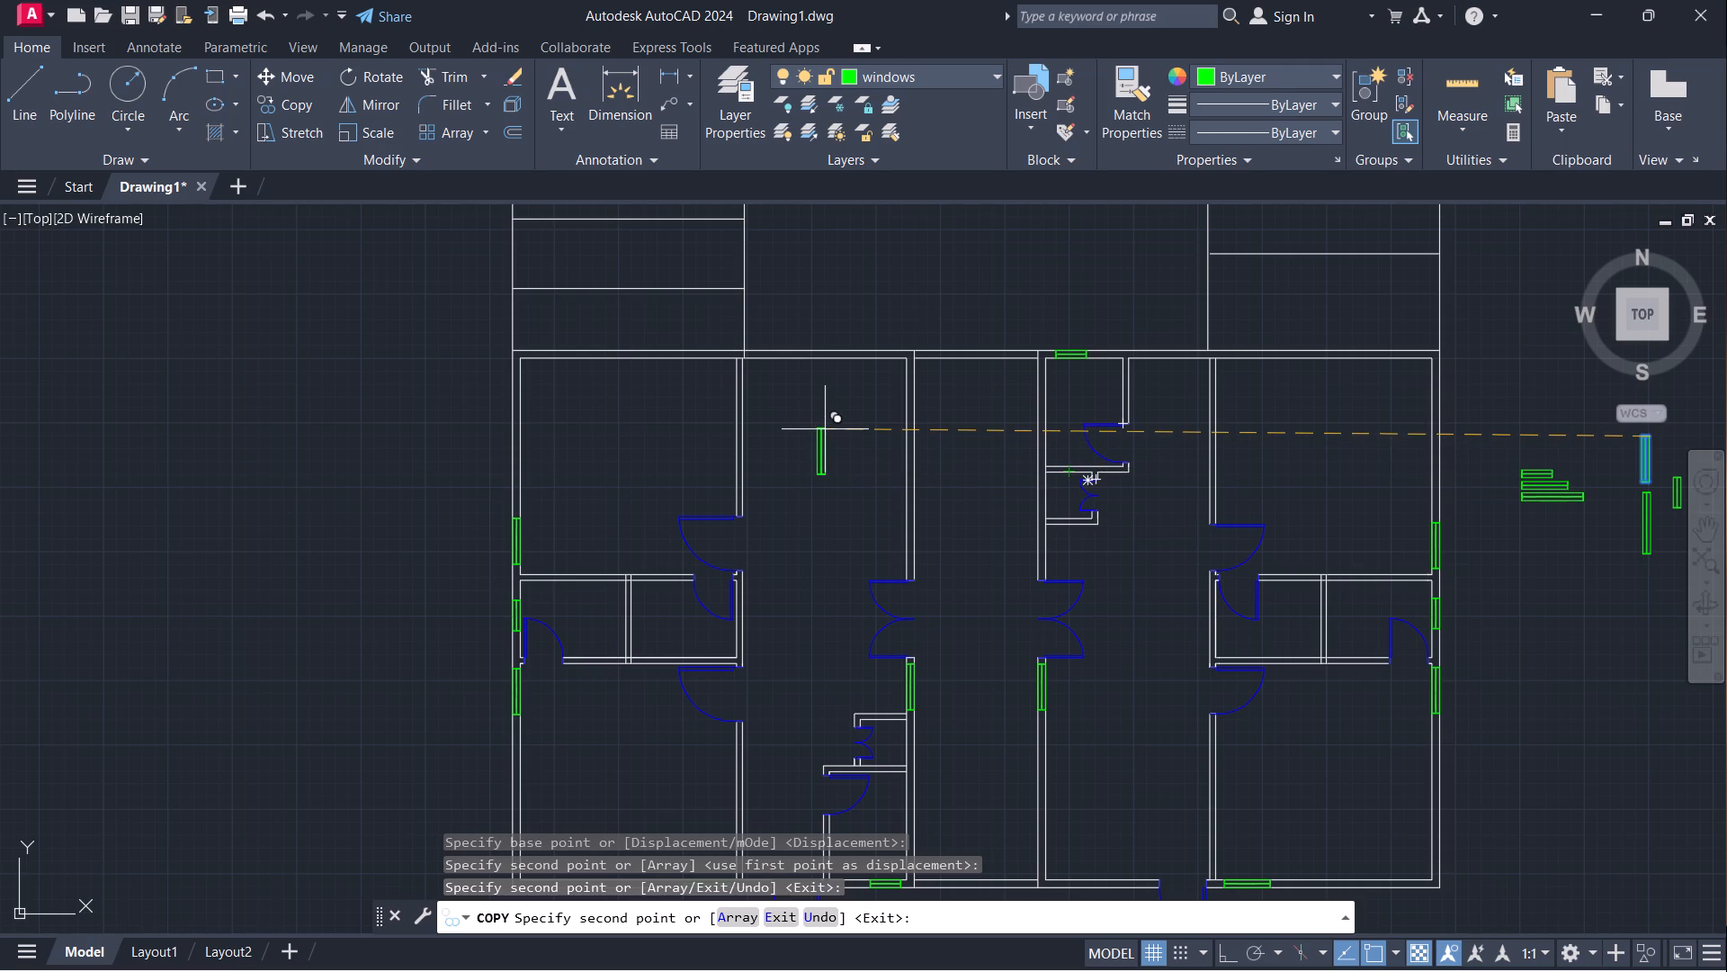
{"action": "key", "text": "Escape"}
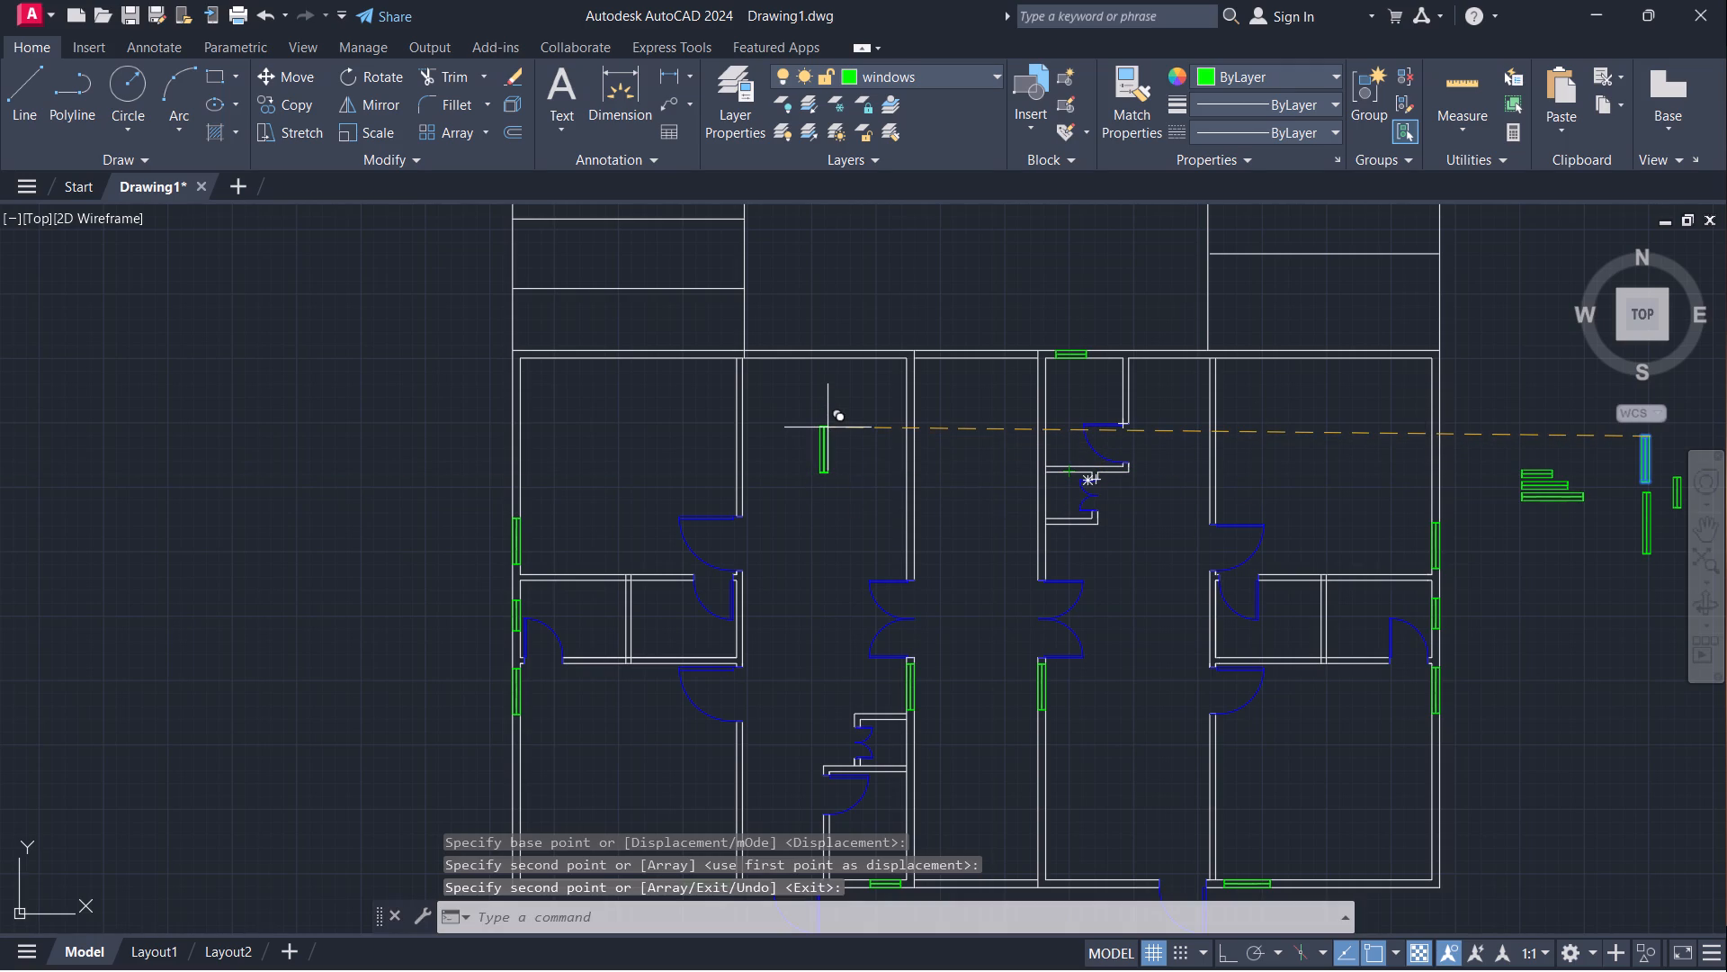
Copy the horizontal 3' window from its lower-left corner into the north exterior wall of the room just west of the central hall.
{"action": "left_click", "coordinate": [1526, 479]}
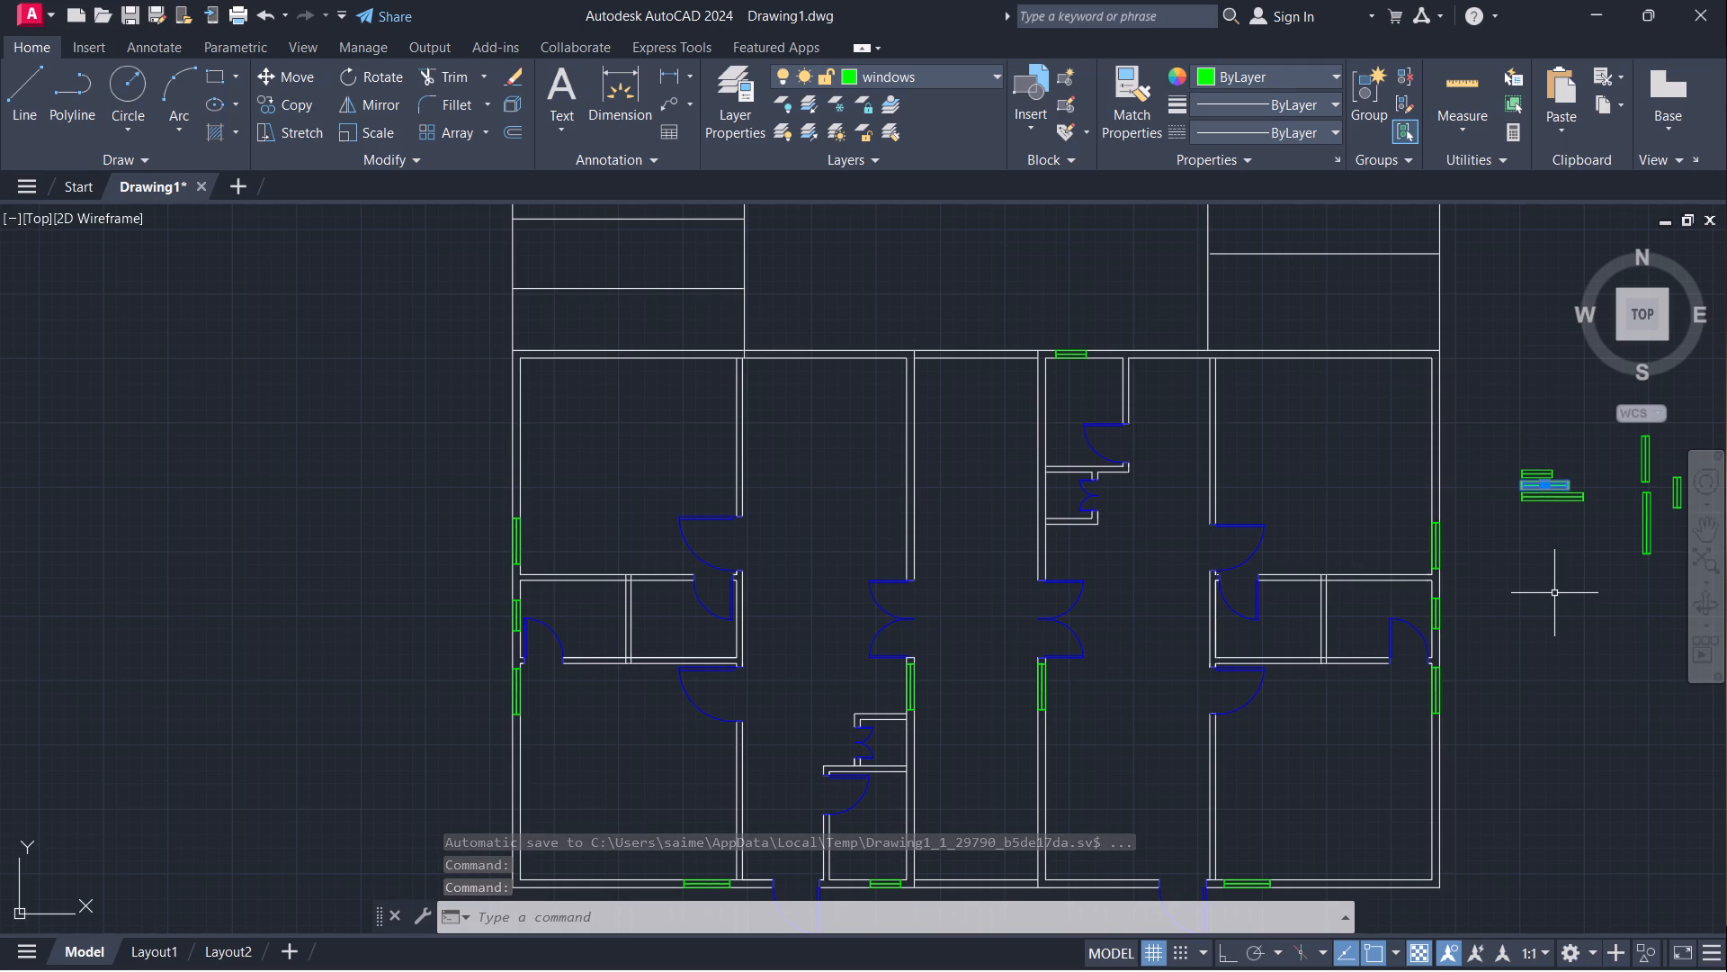
{"action": "type", "text": "co"}
{"action": "key", "text": "Return"}
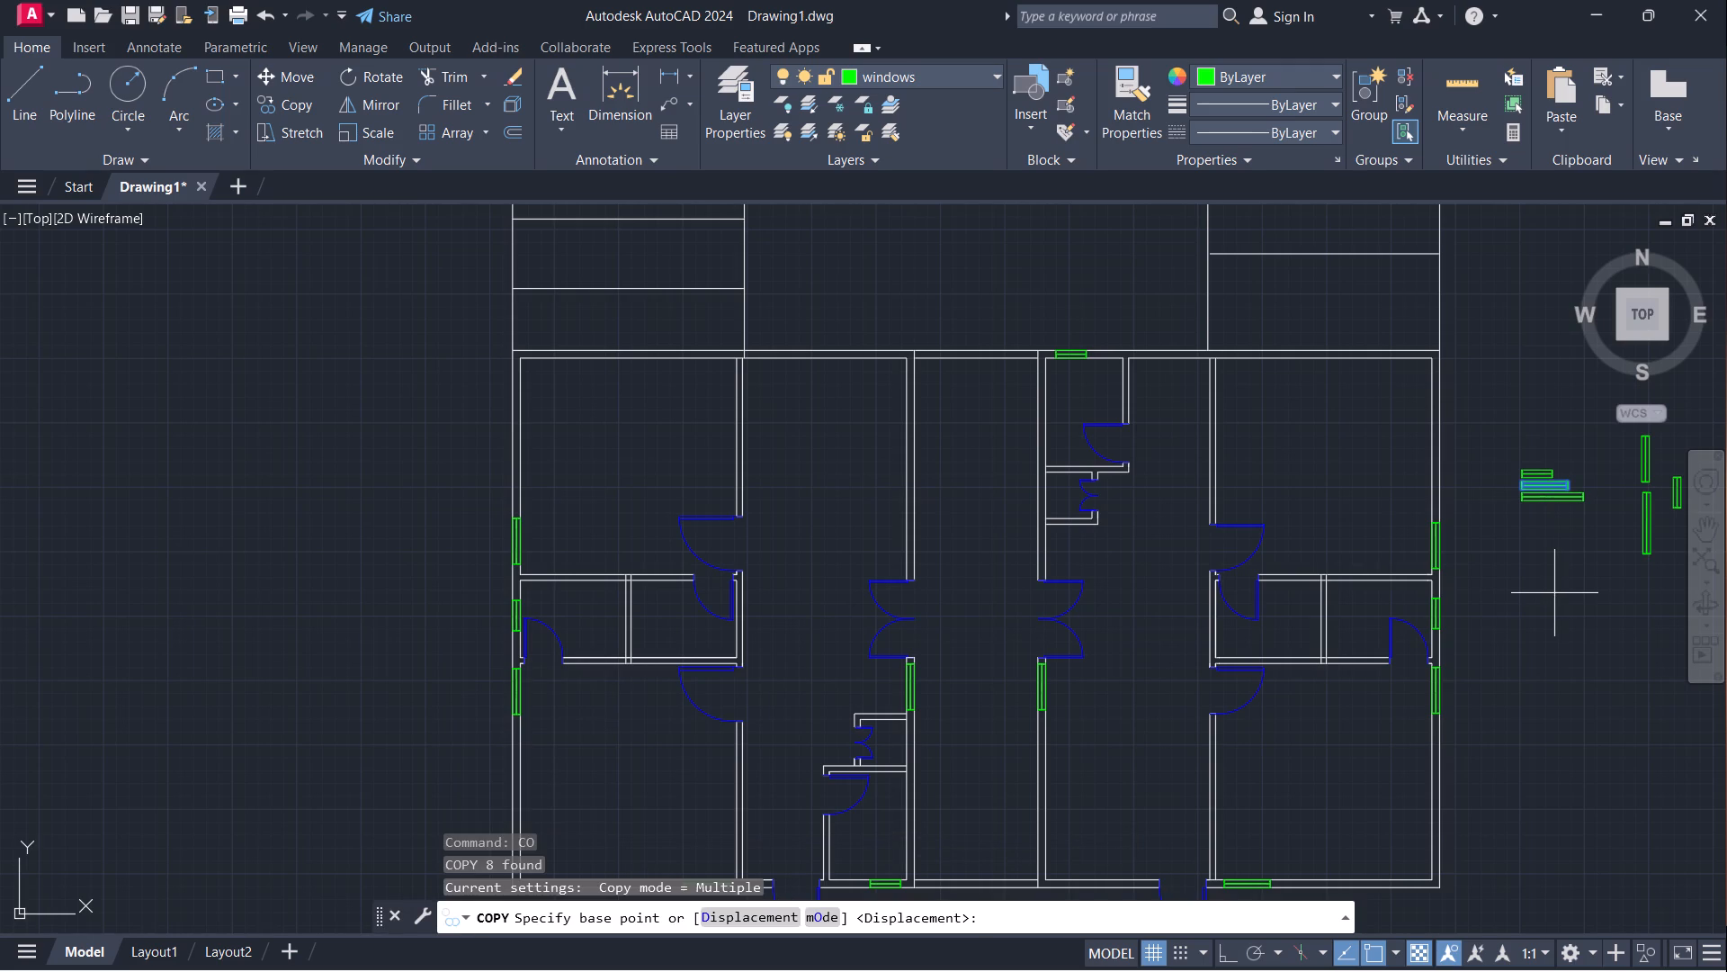
{"action": "scroll", "coordinate": [1566, 488], "scroll_direction": "up", "scroll_amount": 5}
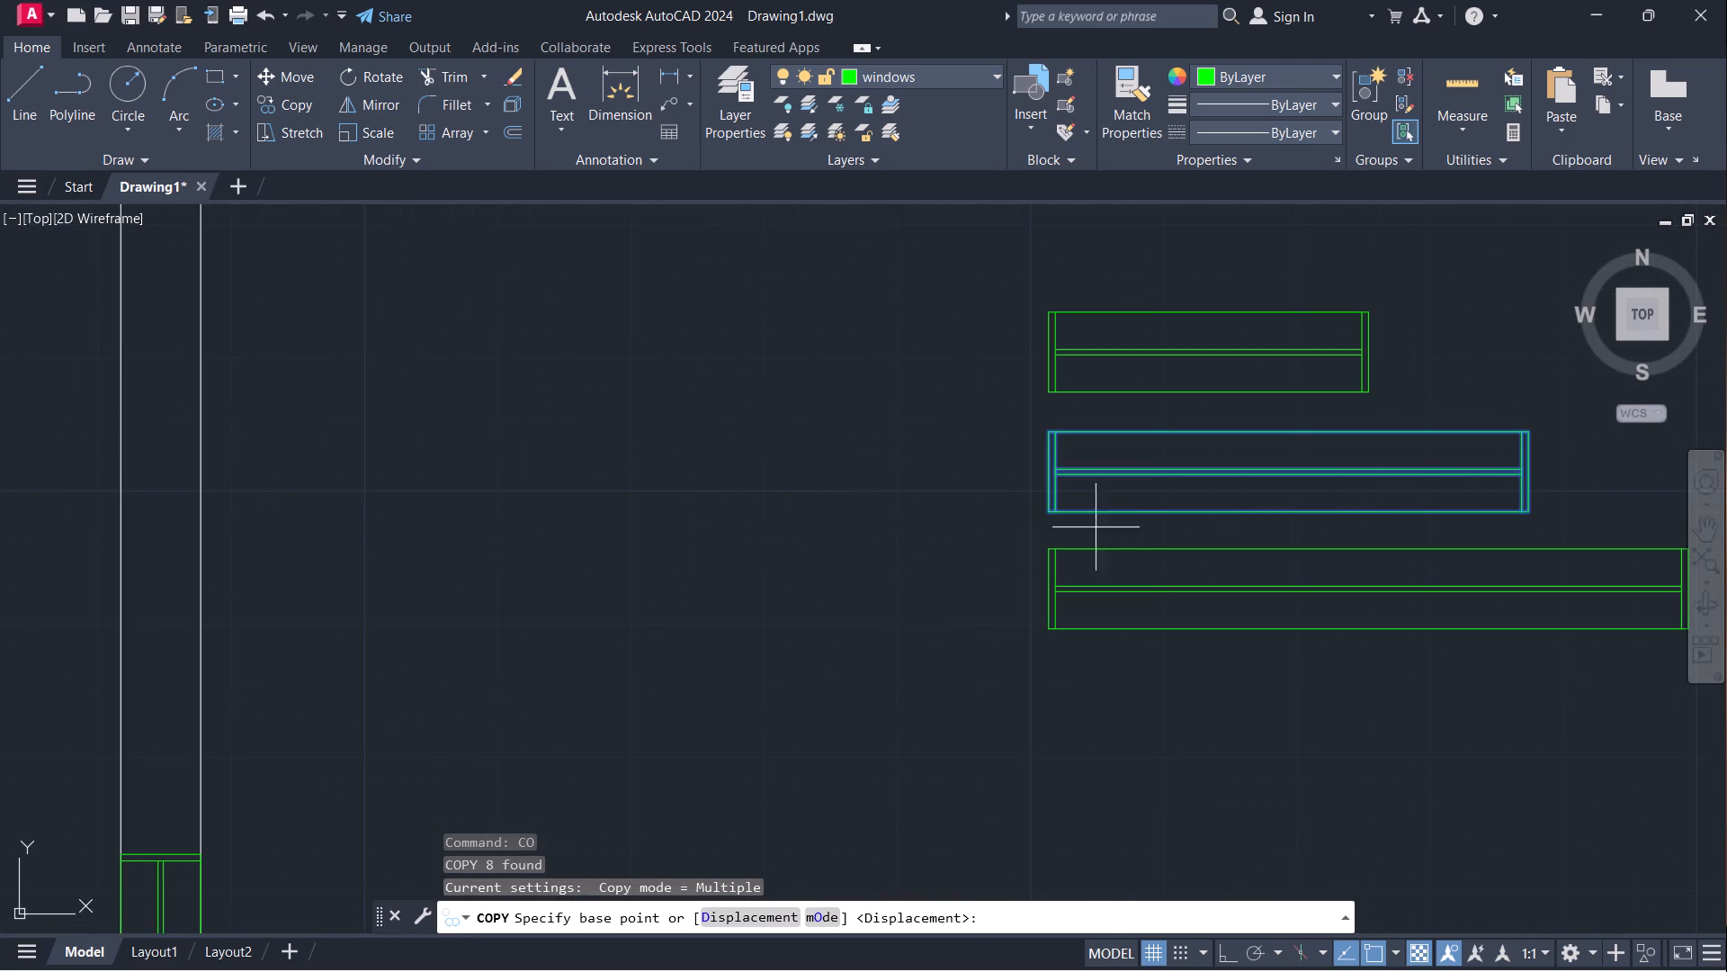
{"action": "left_click", "coordinate": [1042, 512]}
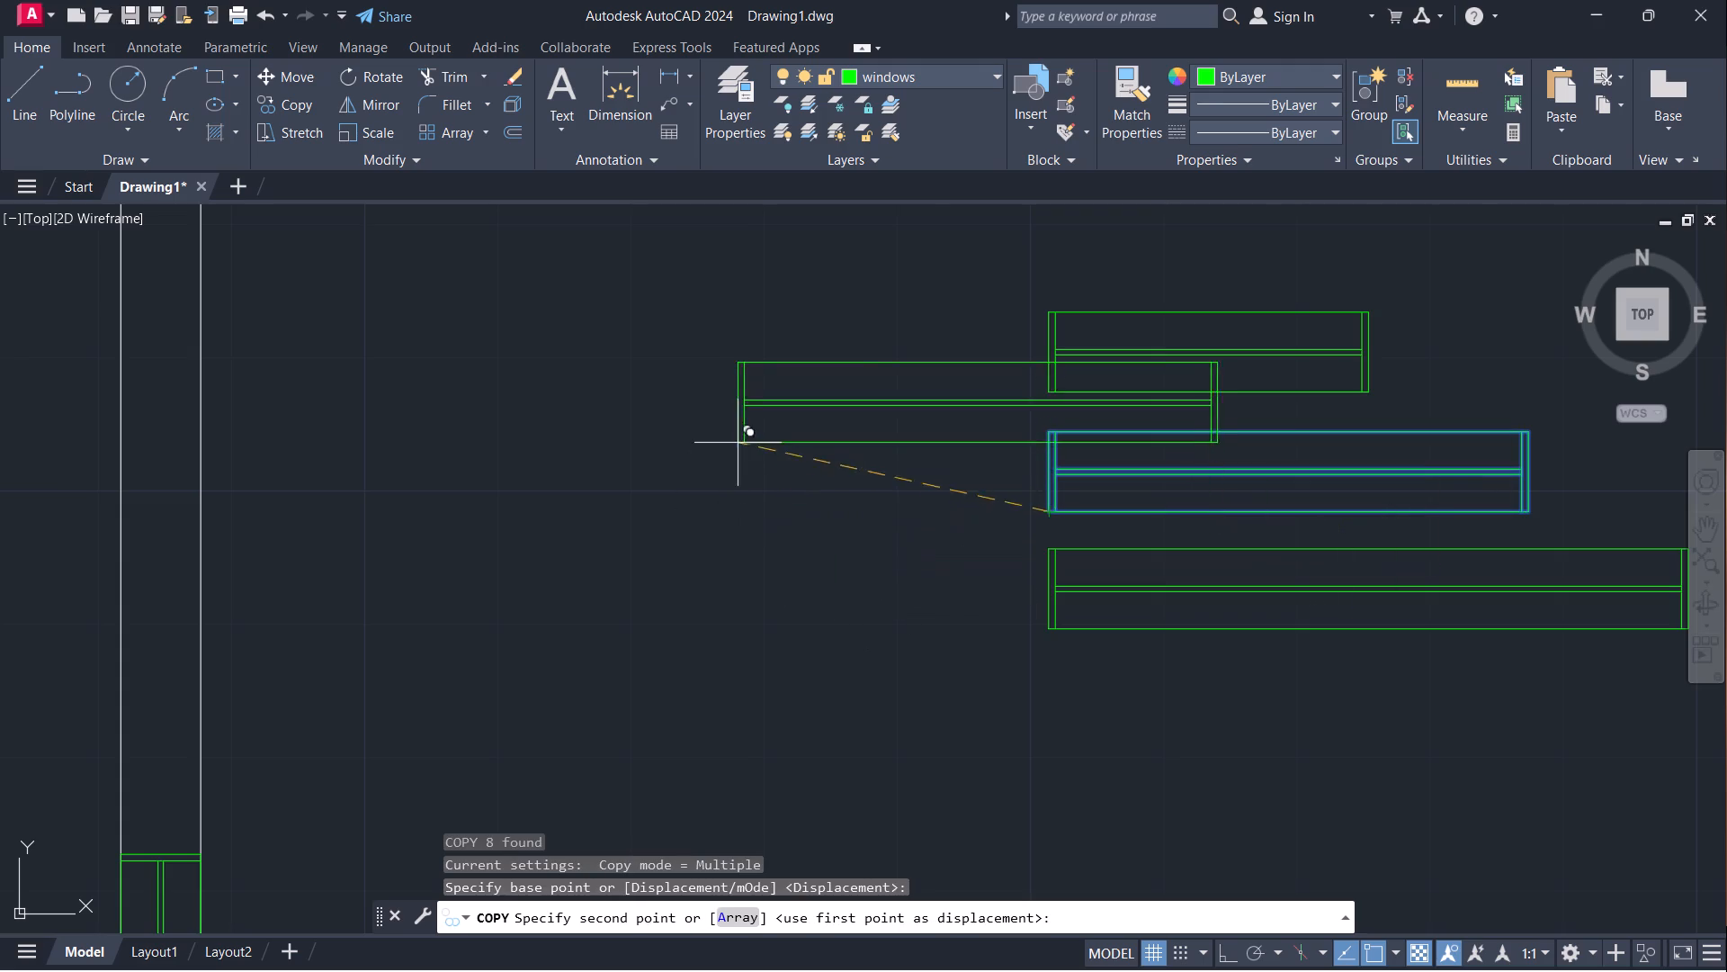
{"action": "scroll", "coordinate": [767, 503], "scroll_direction": "down", "scroll_amount": 5}
{"action": "middle_click_drag", "start_coordinate": [760, 466], "coordinate": [1270, 574]}
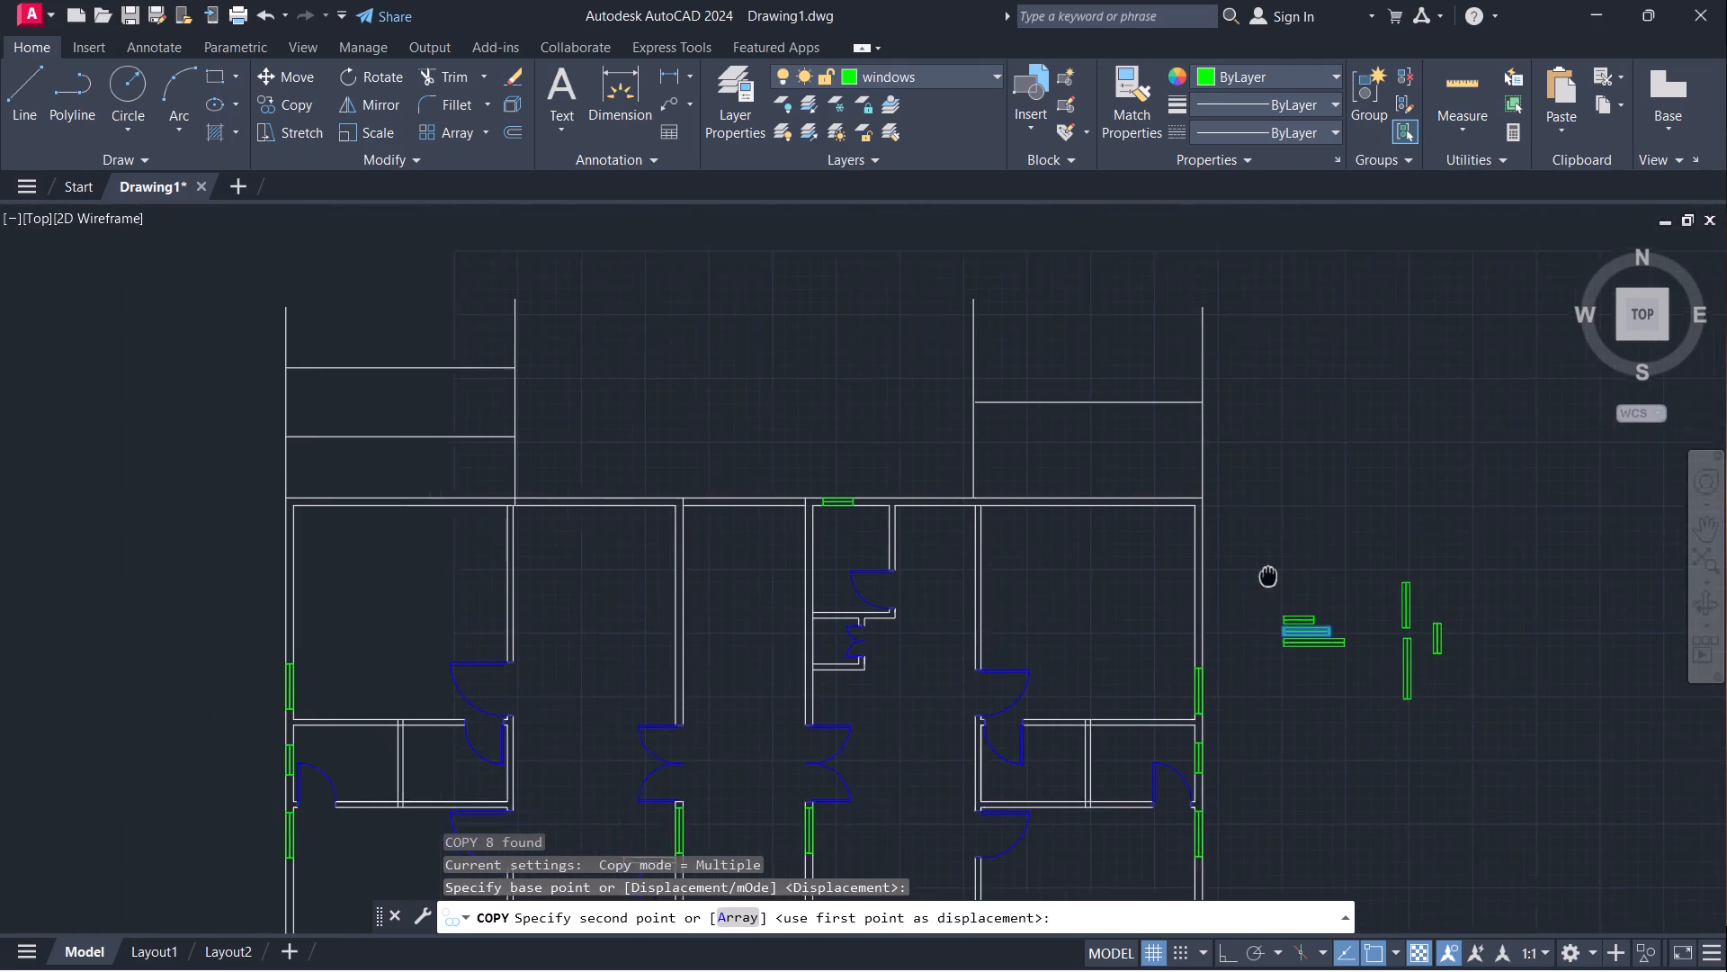
{"action": "middle_click_drag", "start_coordinate": [1270, 574], "coordinate": [1294, 580]}
{"action": "scroll", "coordinate": [605, 499], "scroll_direction": "up", "scroll_amount": 2}
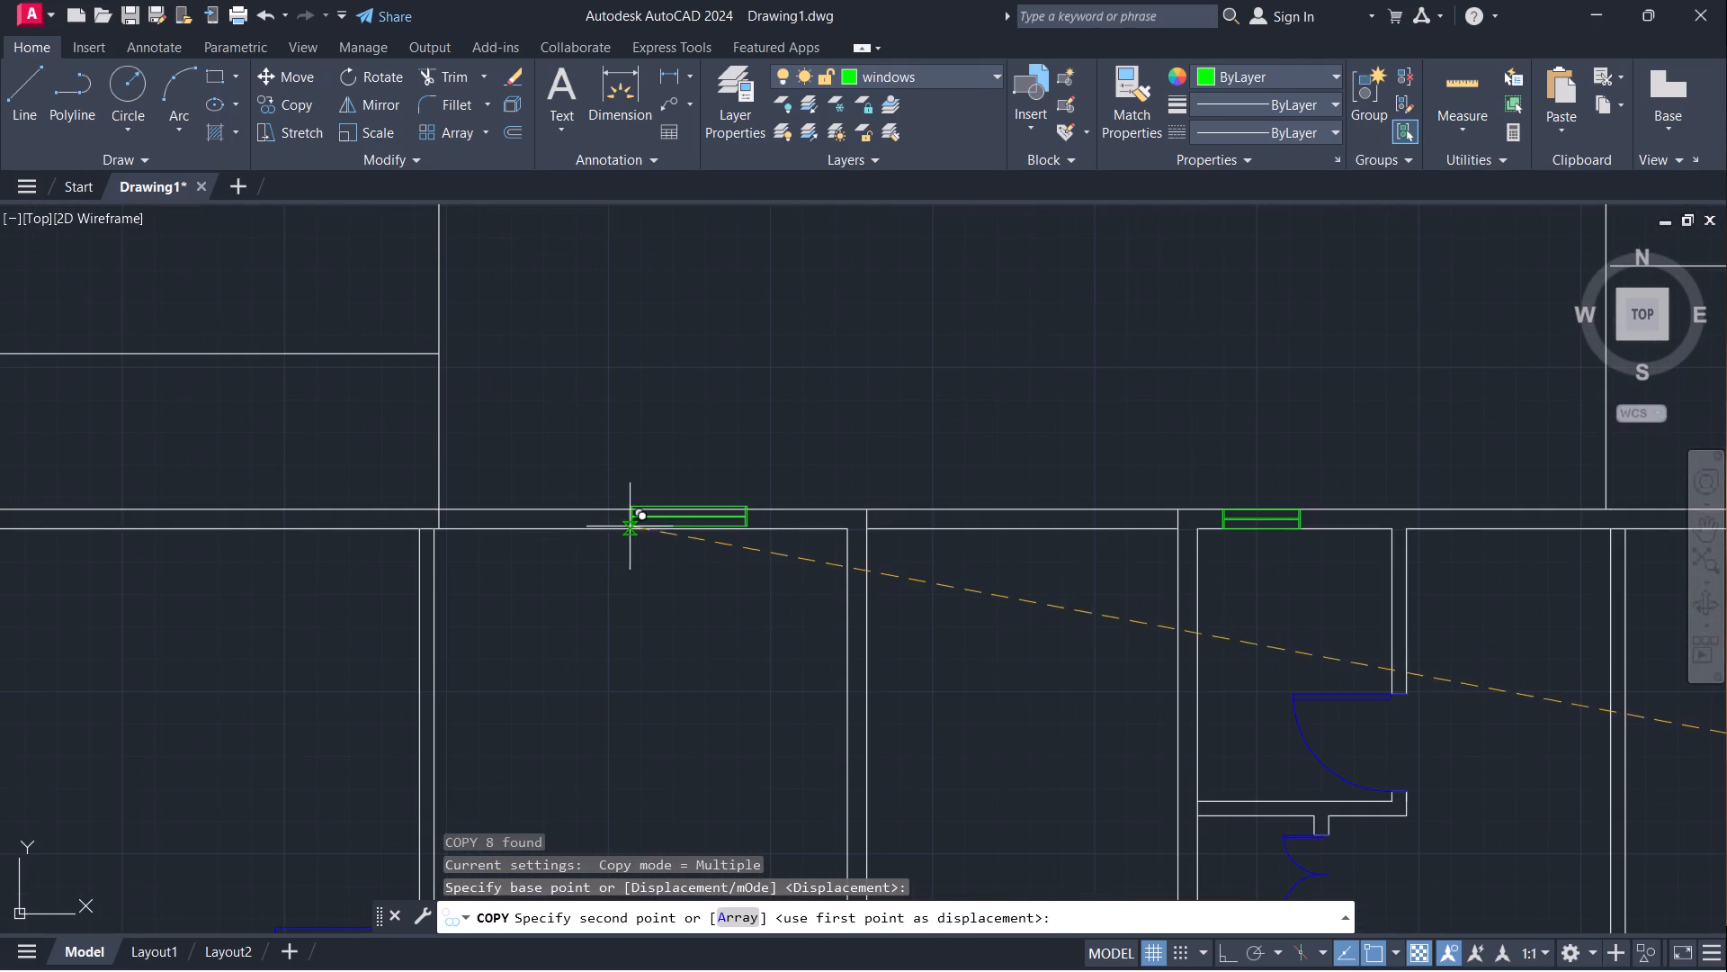
{"action": "scroll", "coordinate": [656, 521], "scroll_direction": "down", "scroll_amount": 2}
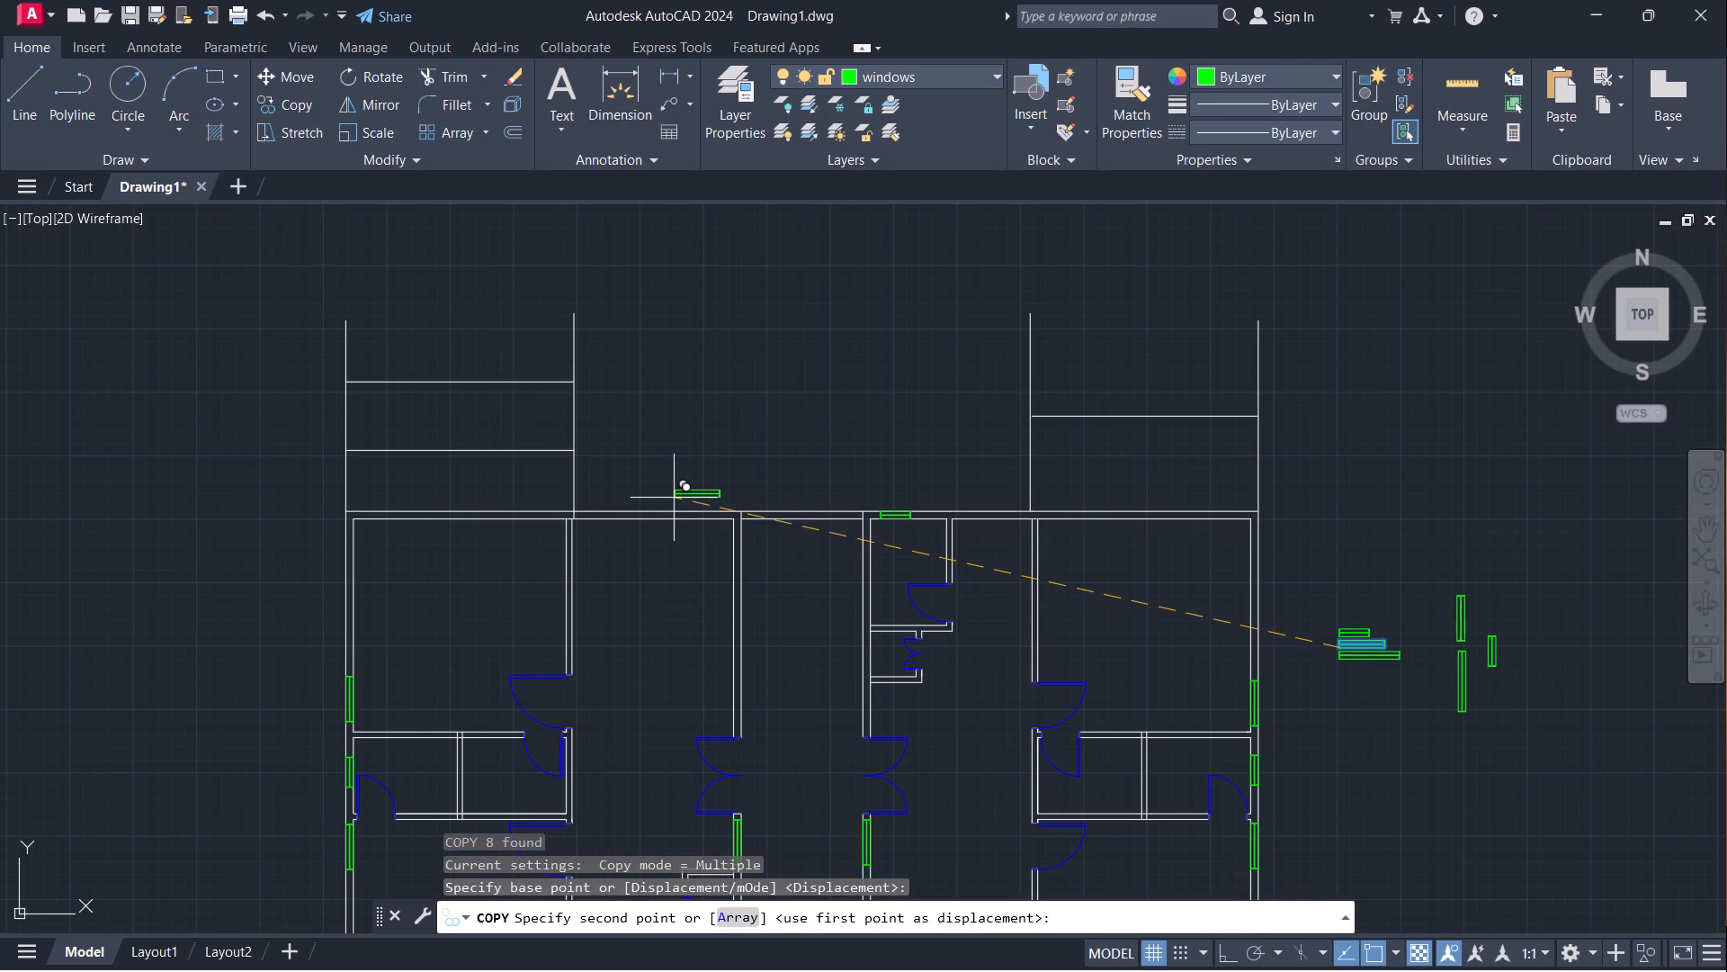
{"action": "middle_click_drag", "start_coordinate": [640, 618], "coordinate": [702, 463]}
{"action": "middle_click", "coordinate": [702, 463]}
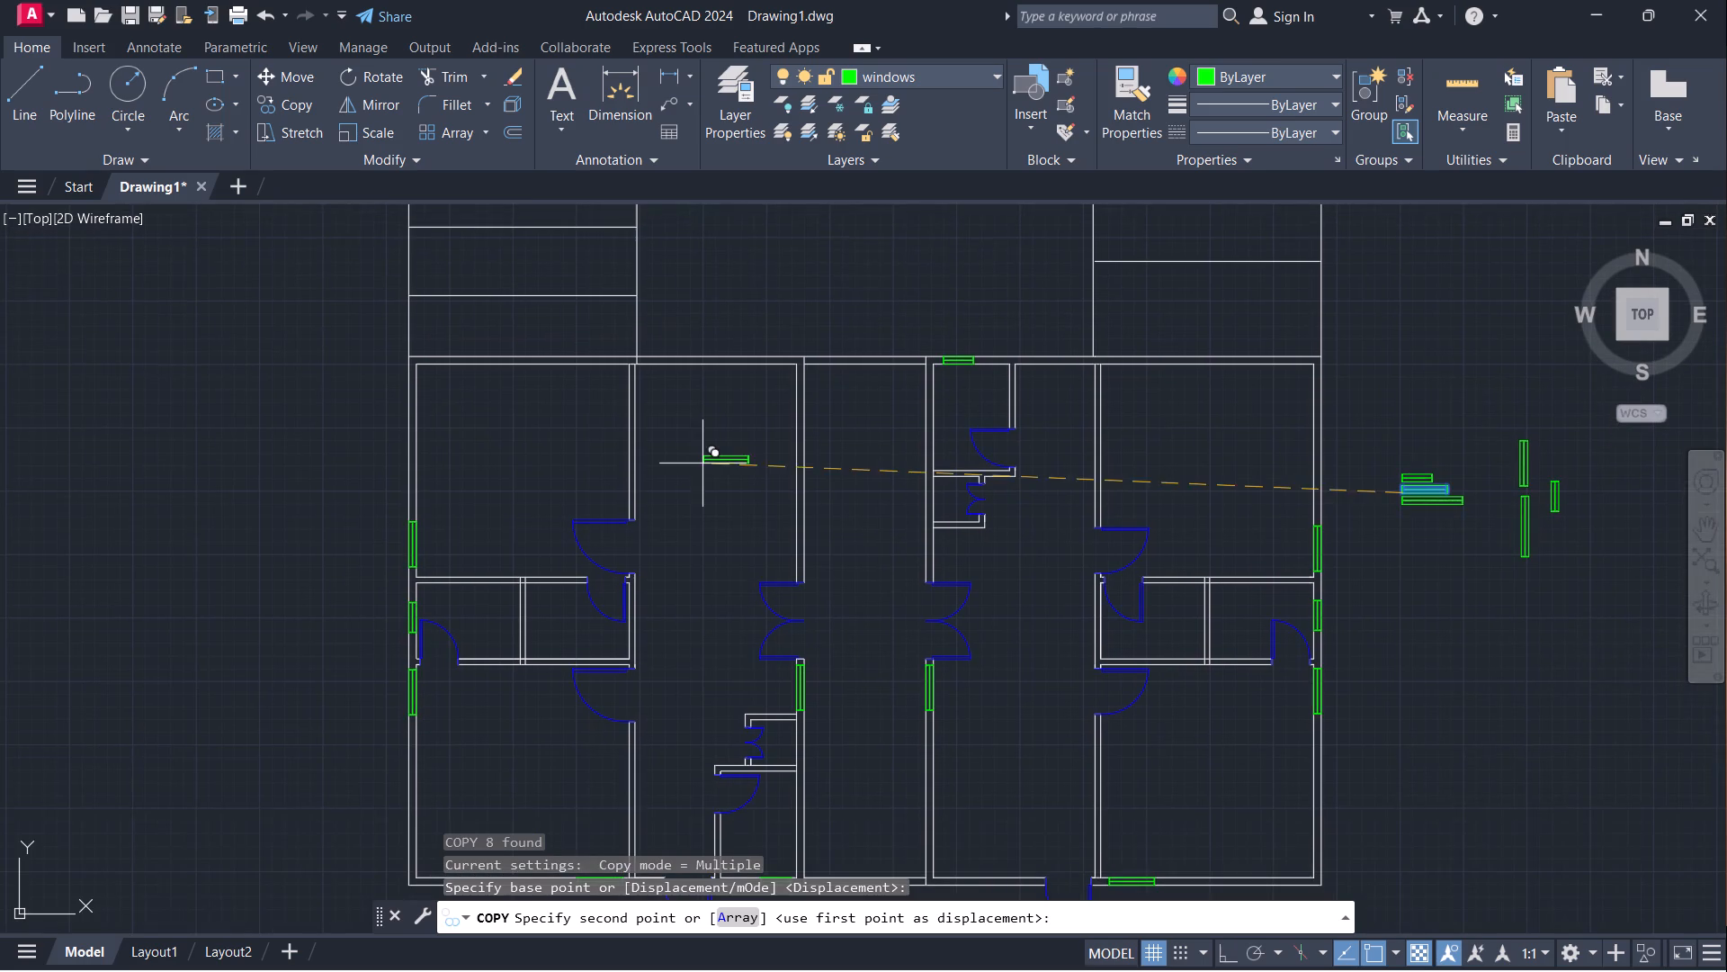
{"action": "scroll", "coordinate": [717, 365], "scroll_direction": "up", "scroll_amount": 1}
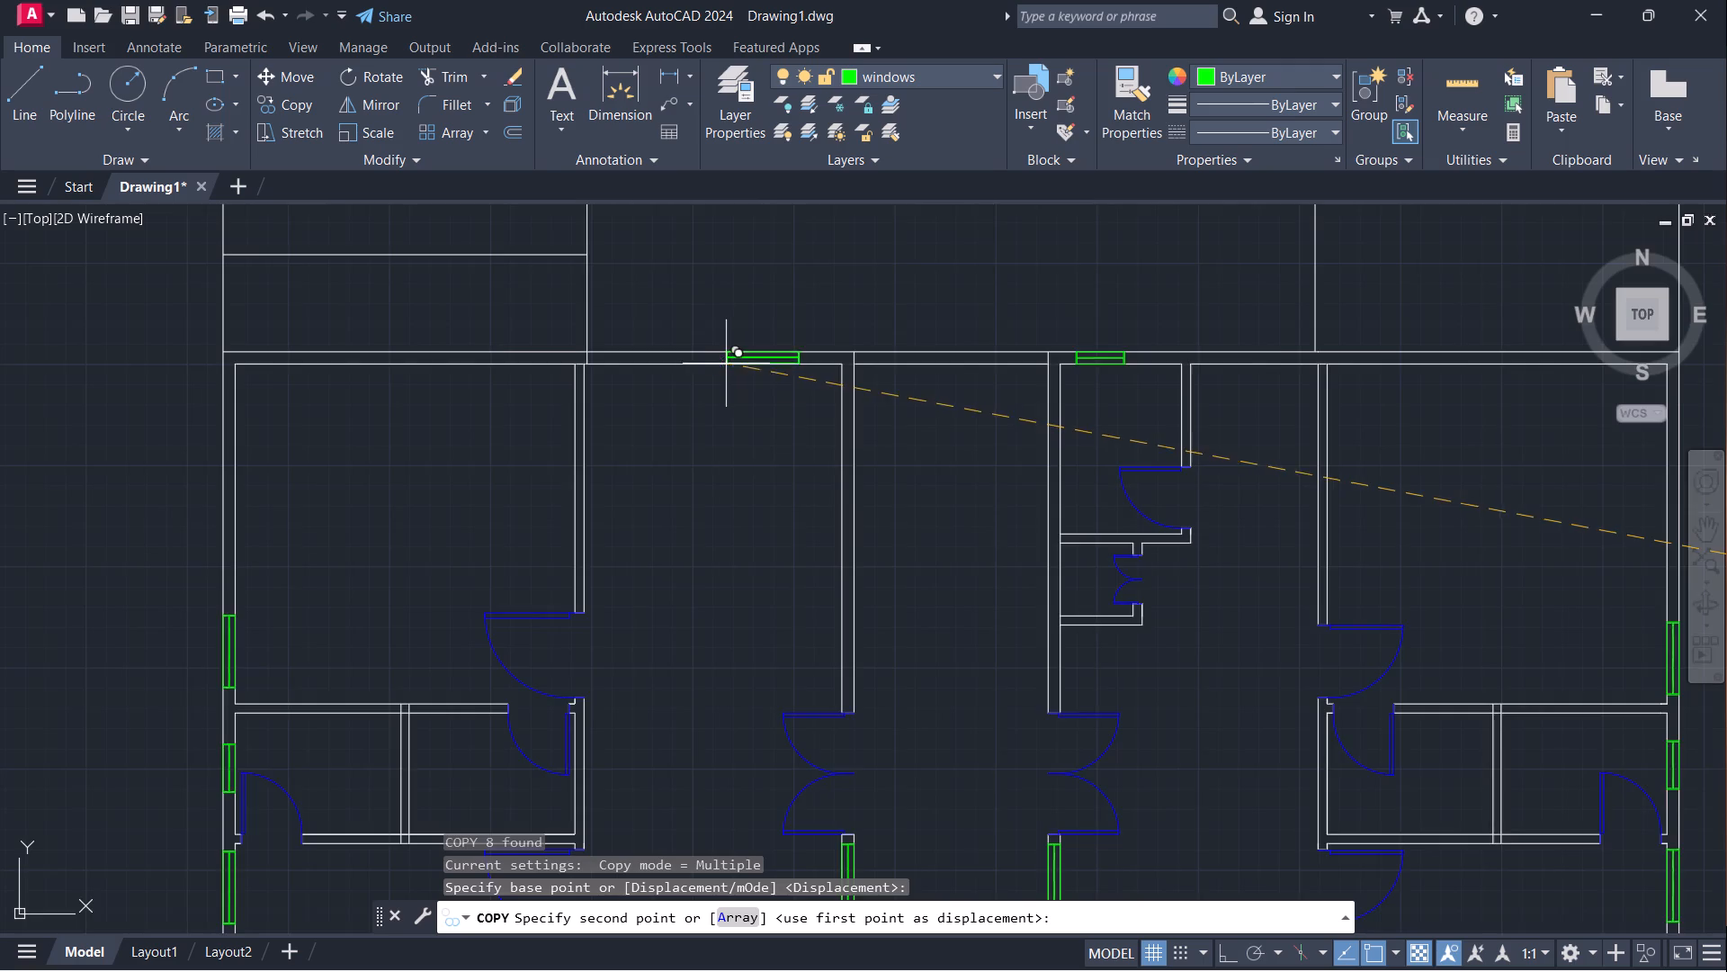
{"action": "scroll", "coordinate": [724, 364], "scroll_direction": "up", "scroll_amount": 2}
{"action": "left_click", "coordinate": [731, 361]}
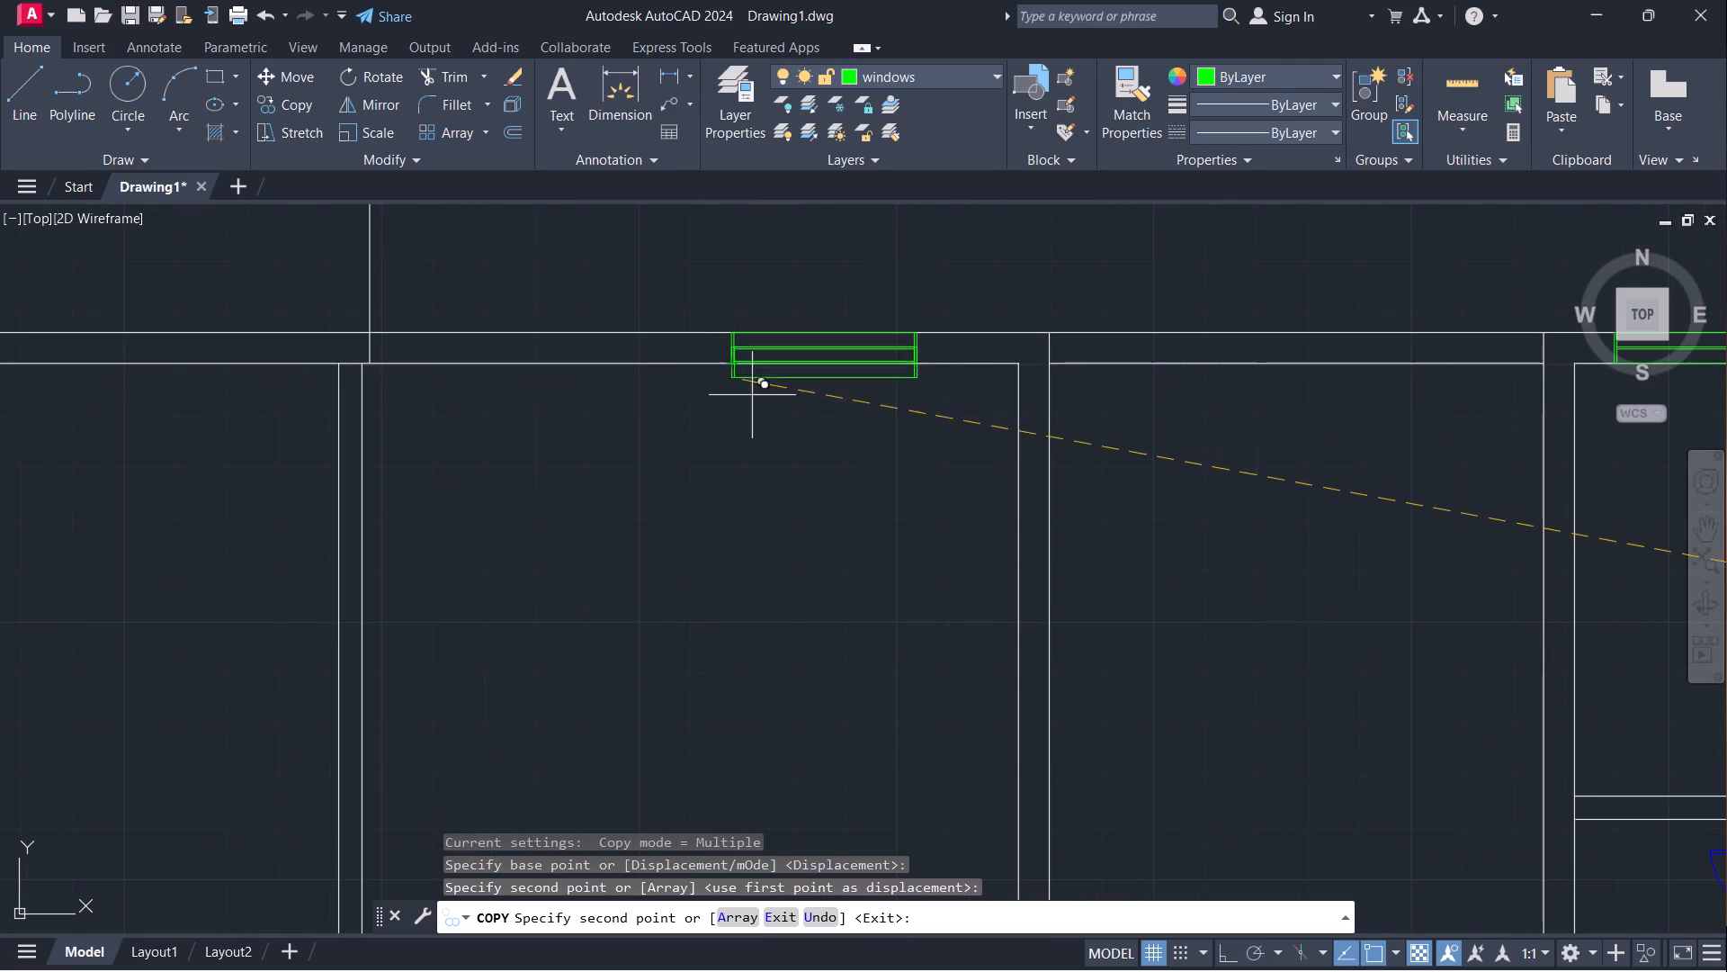
Place another copy of the horizontal 3' window in the north exterior wall, just east of the small room beside the central hall, and end copying.
{"action": "scroll", "coordinate": [712, 495], "scroll_direction": "down", "scroll_amount": 3}
{"action": "scroll", "coordinate": [1017, 463], "scroll_direction": "up", "scroll_amount": 1}
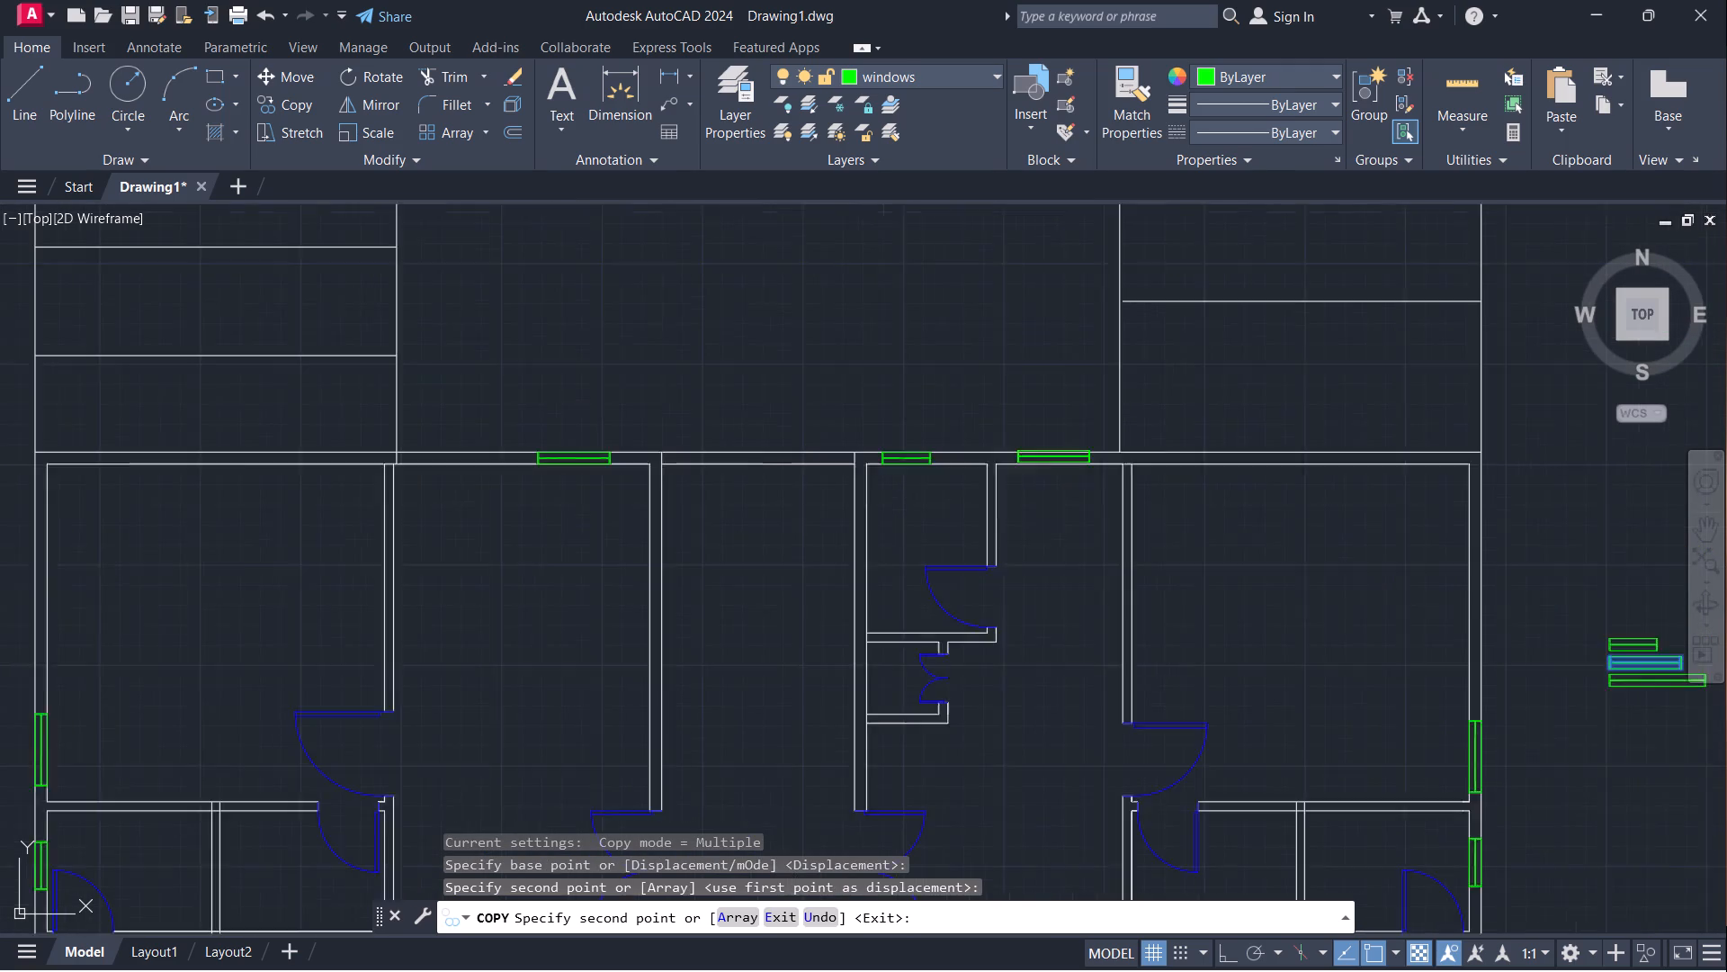
{"action": "scroll", "coordinate": [1017, 463], "scroll_direction": "up", "scroll_amount": 3}
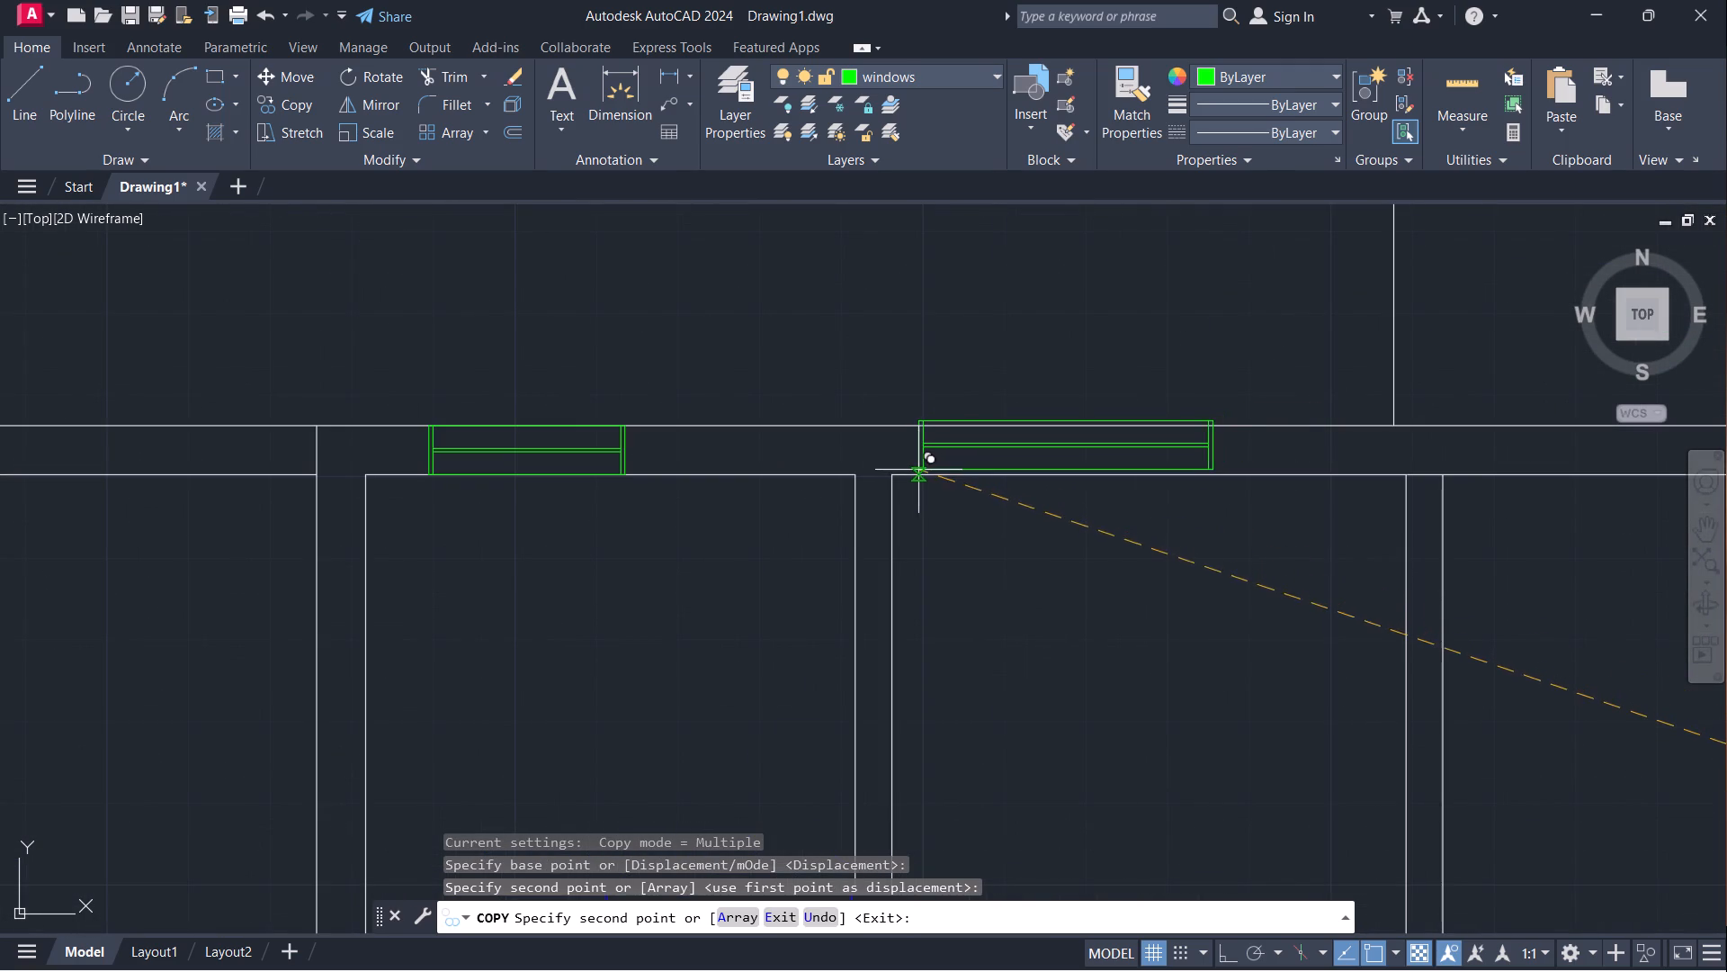
{"action": "left_click", "coordinate": [927, 475]}
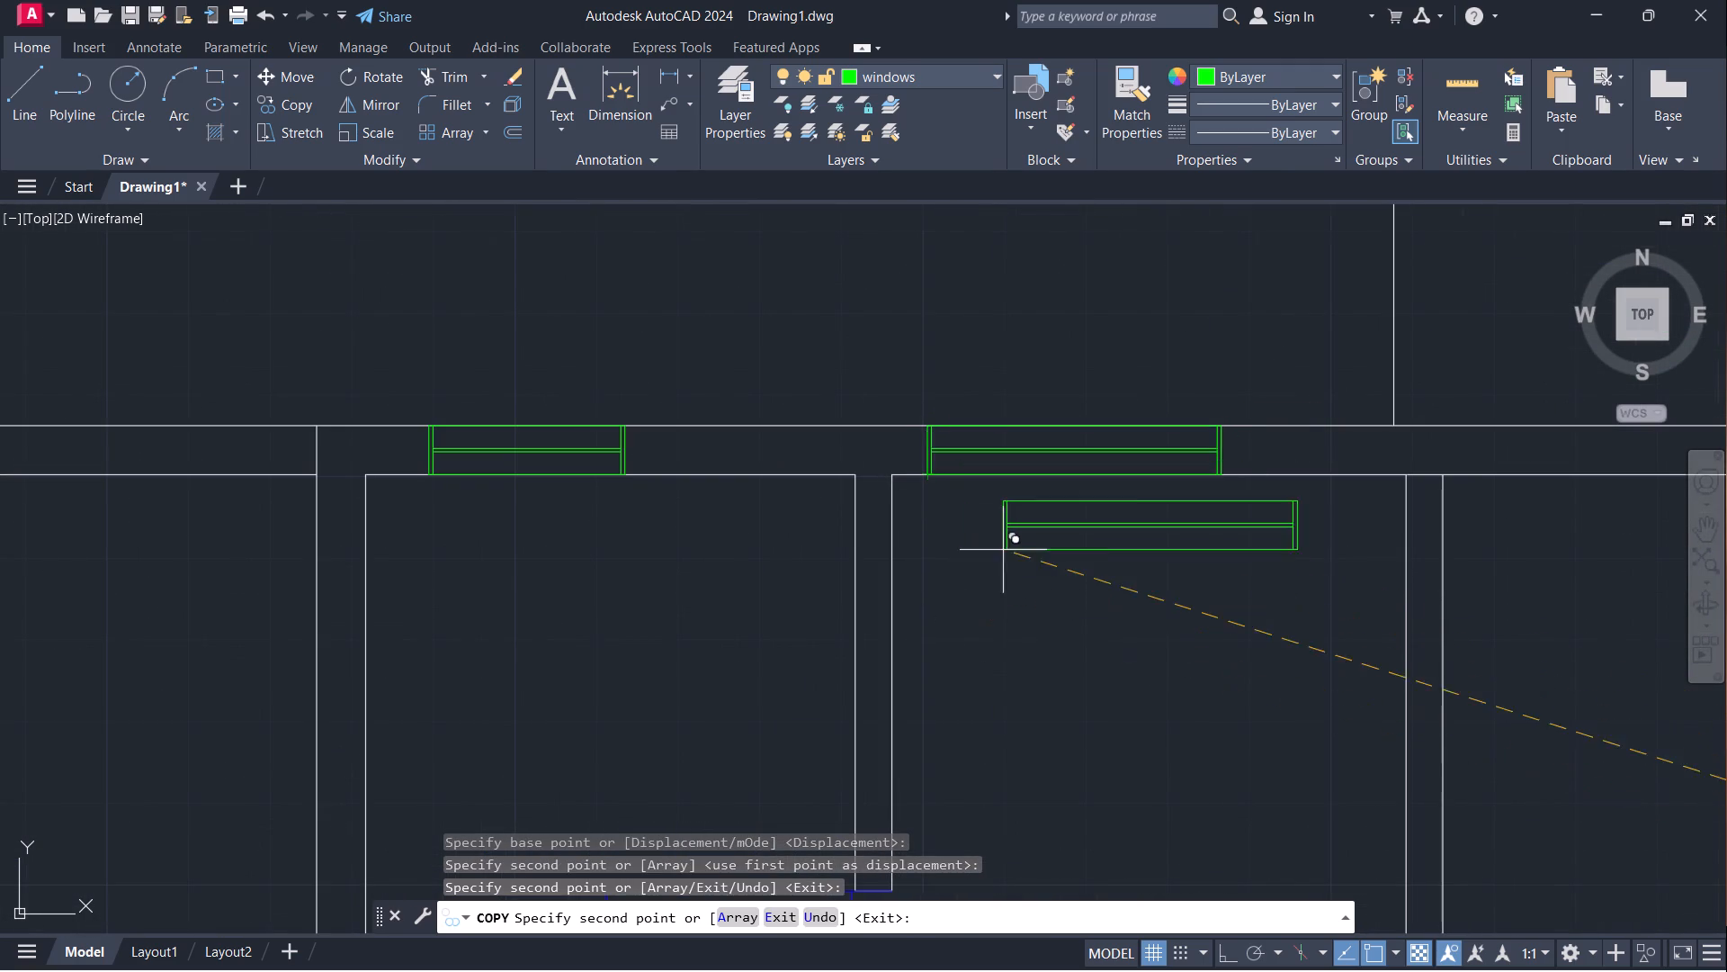
{"action": "scroll", "coordinate": [1003, 544], "scroll_direction": "down", "scroll_amount": 4}
{"action": "middle_click_drag", "start_coordinate": [1034, 667], "coordinate": [1065, 400]}
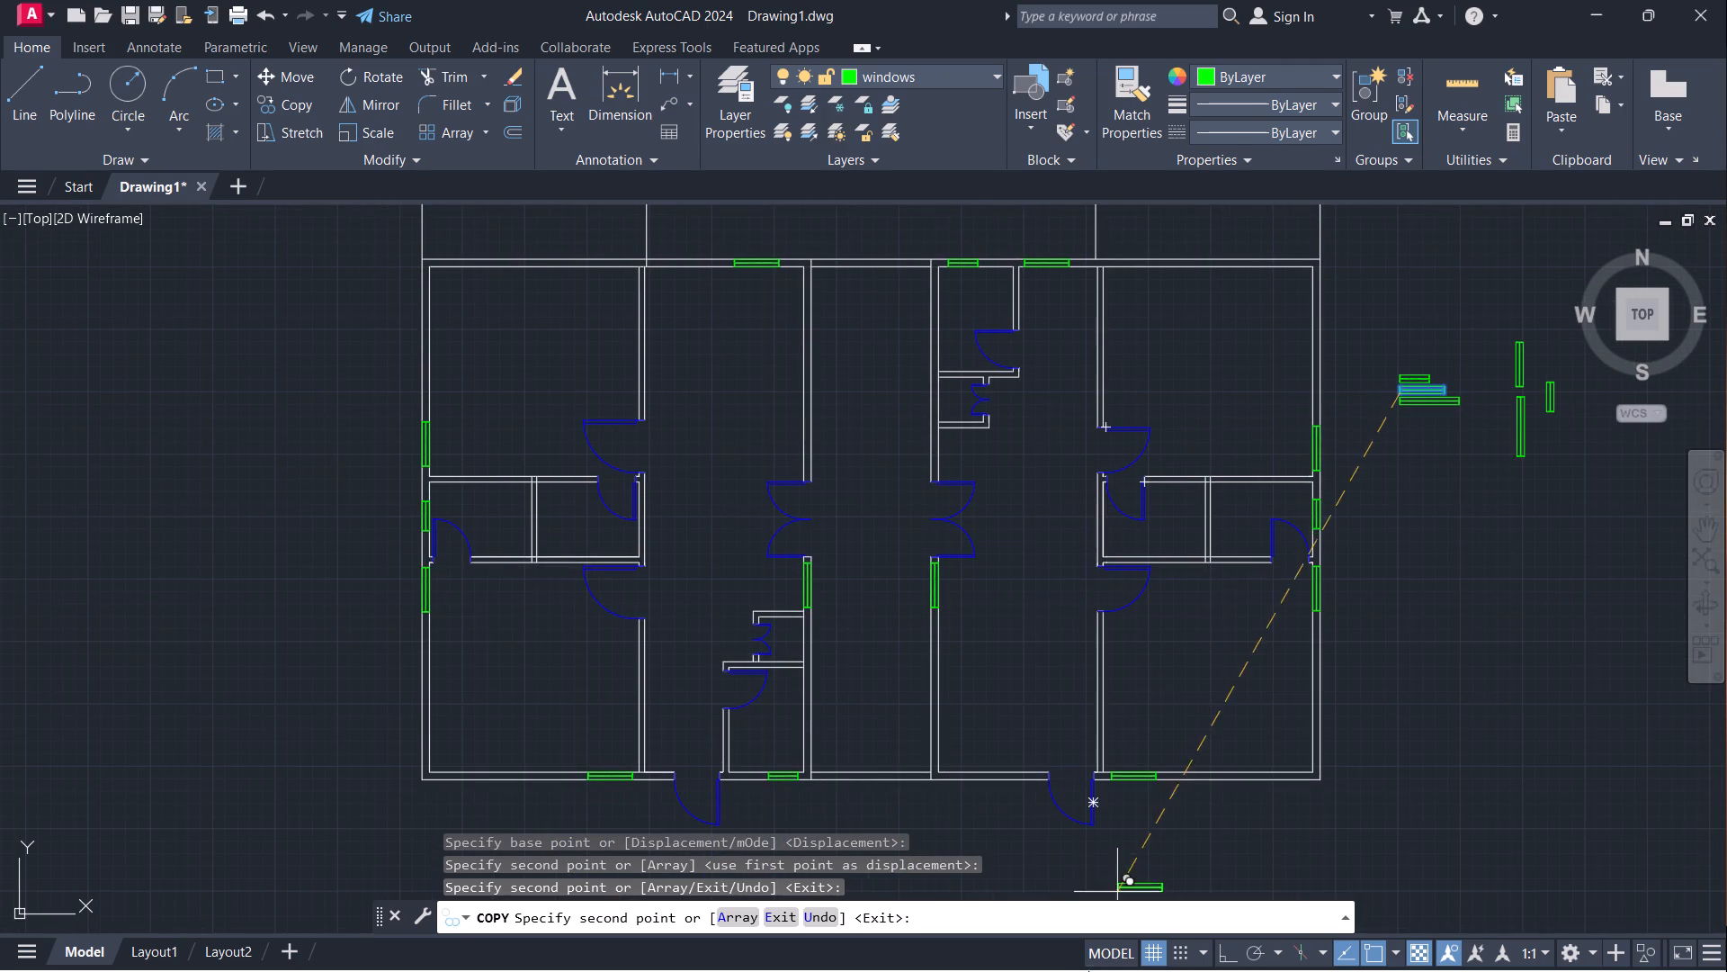
{"action": "key", "text": "Escape"}
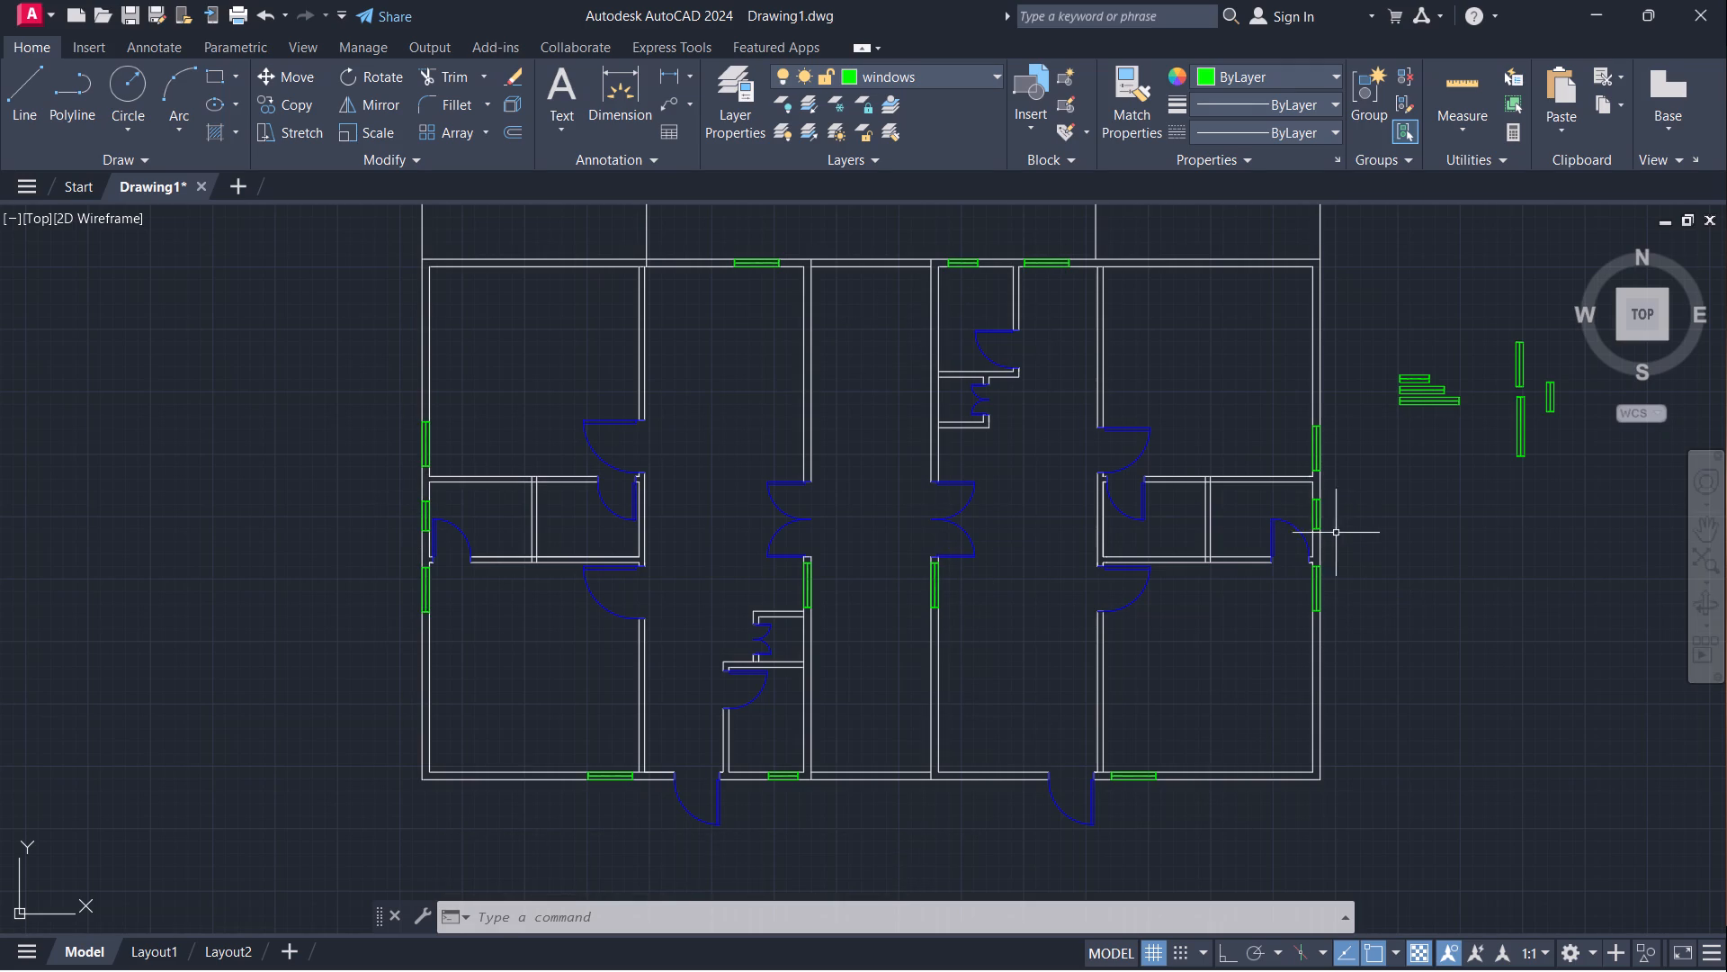
Erase the six source window symbols standing east of the floor plan.
{"action": "middle_click_drag", "start_coordinate": [1413, 515], "coordinate": [1274, 623]}
{"action": "left_click", "coordinate": [1220, 407]}
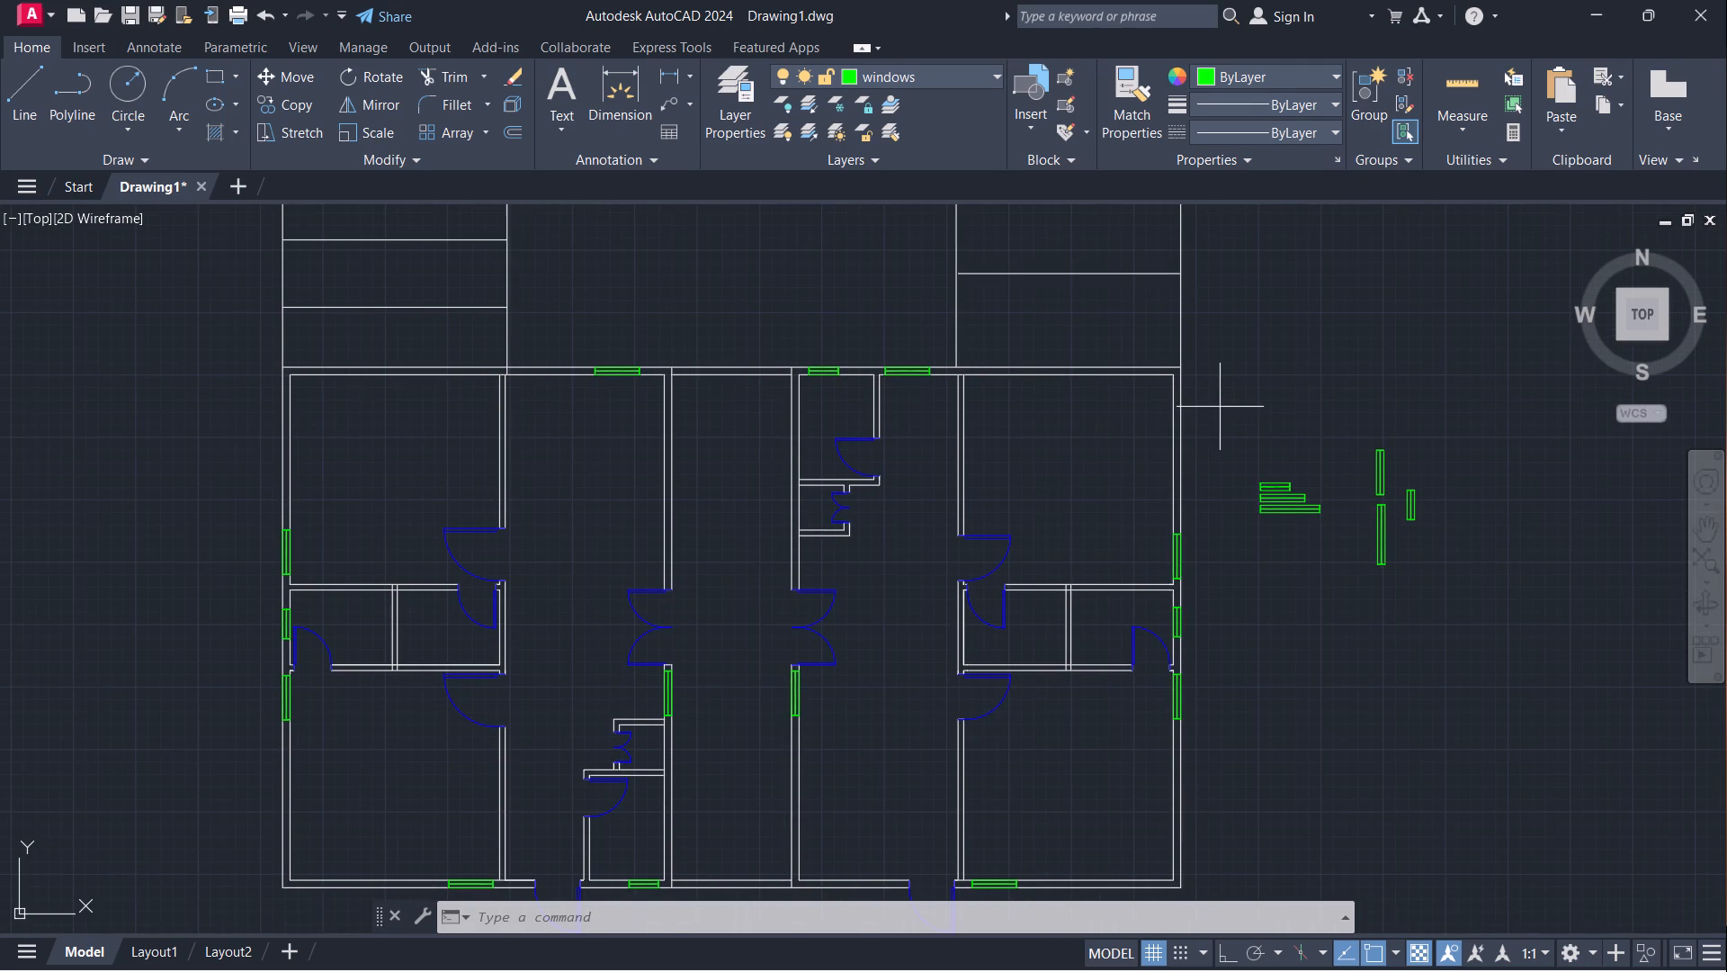
{"action": "left_click", "coordinate": [1509, 635]}
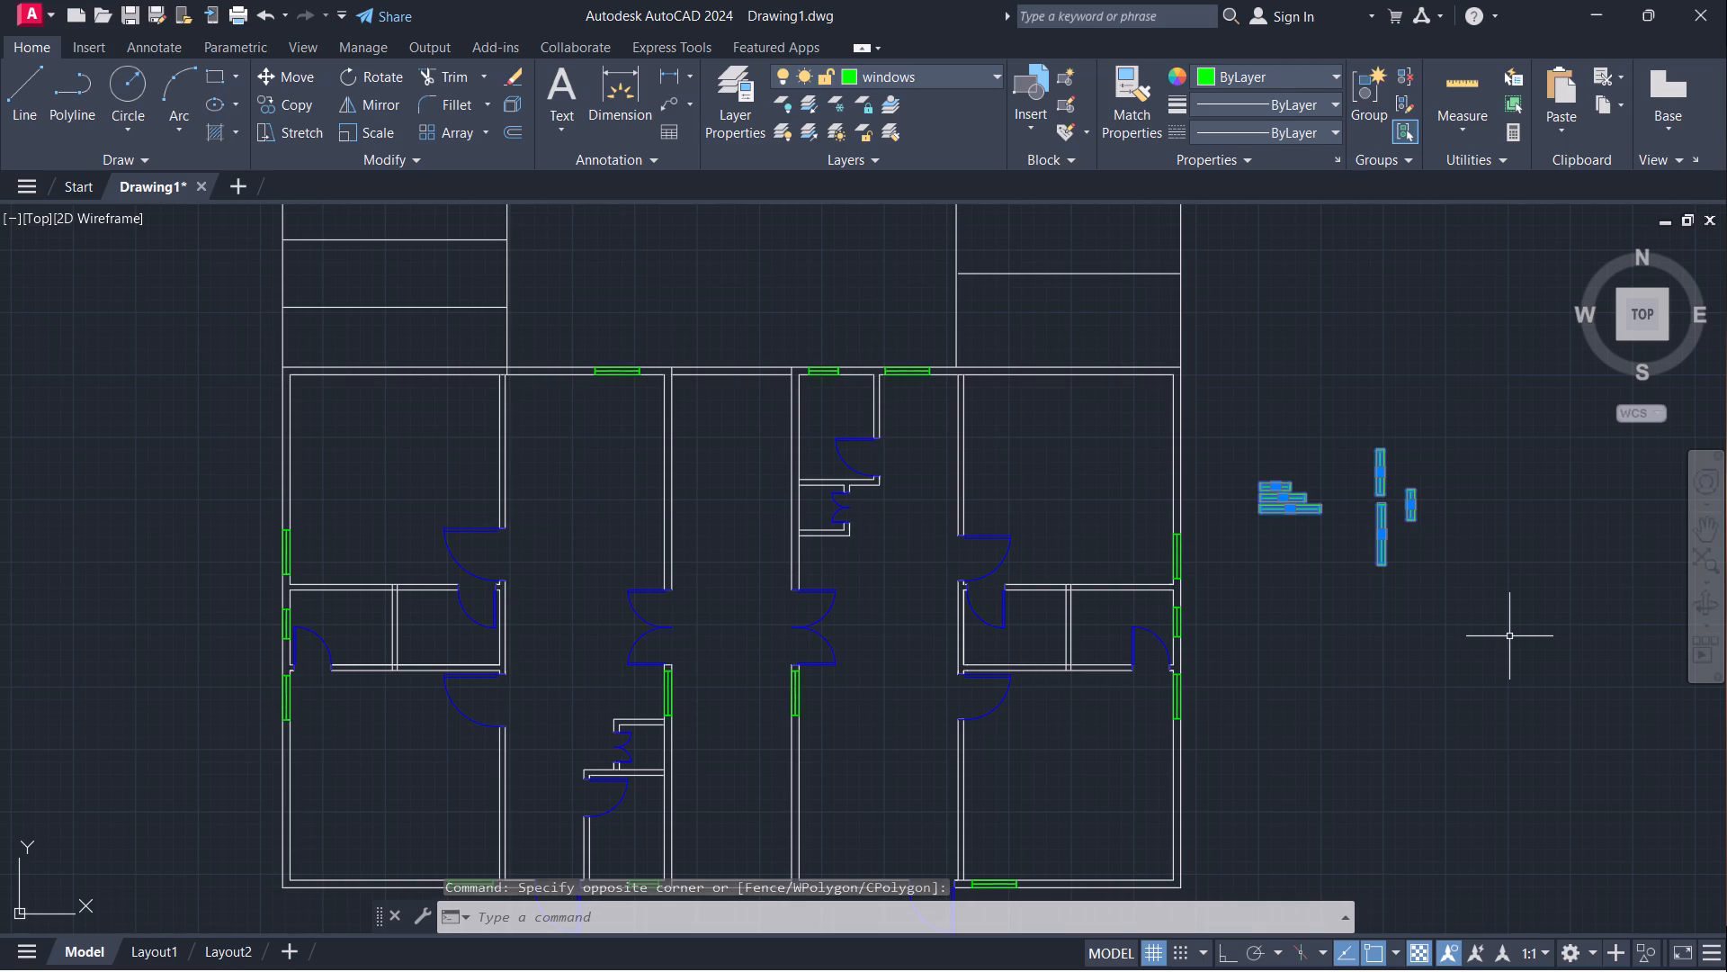
{"action": "key", "text": "e"}
{"action": "key", "text": "Return"}
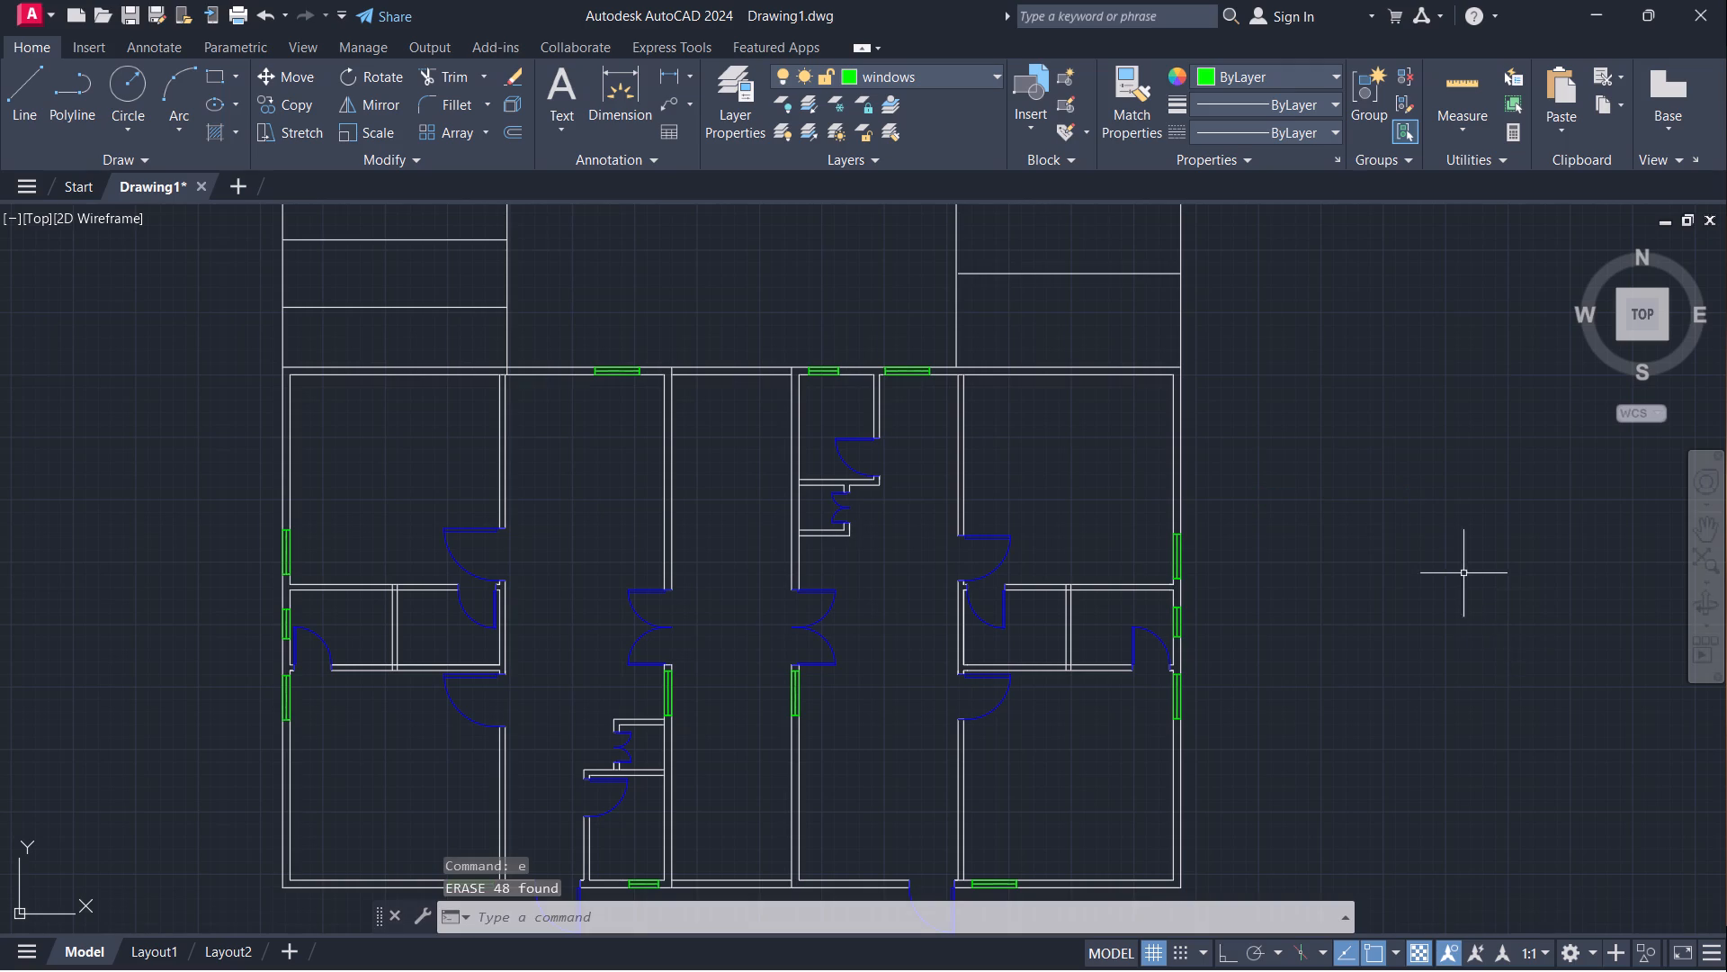
Create a layer named furniture with colour 8 and make it the current layer.
{"action": "scroll", "coordinate": [1394, 546], "scroll_direction": "down", "scroll_amount": 1}
{"action": "middle_click_drag", "start_coordinate": [1427, 543], "coordinate": [1359, 547]}
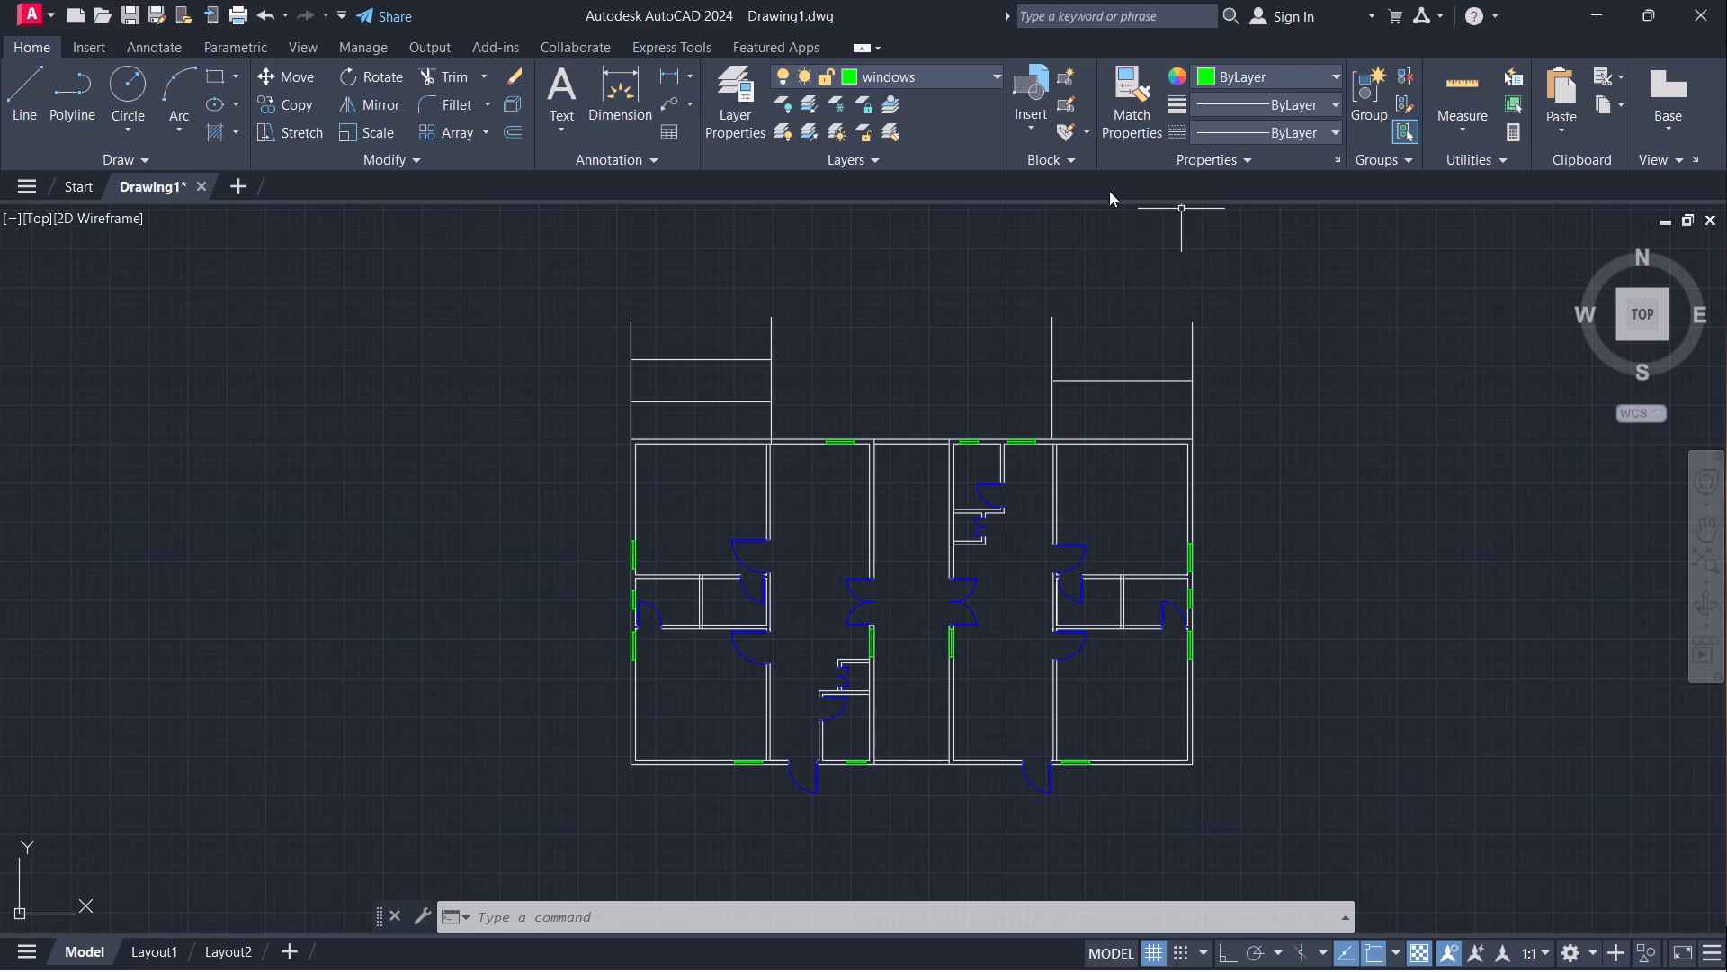
{"action": "double_click", "coordinate": [738, 106]}
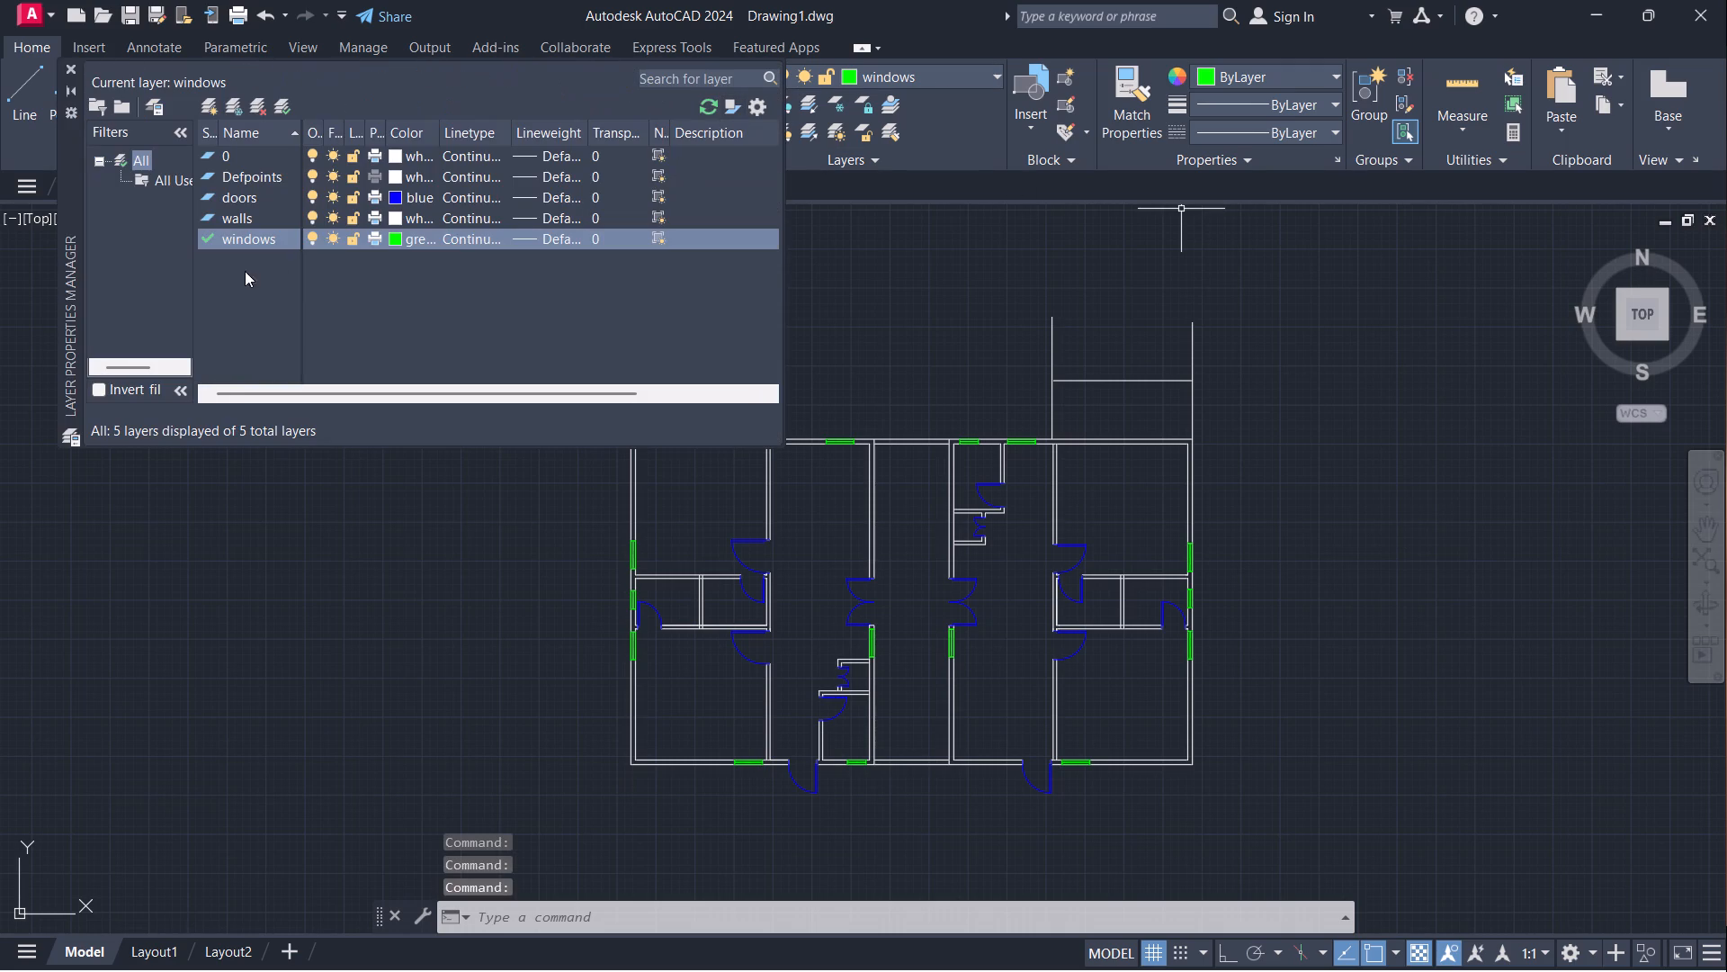
{"action": "left_click", "coordinate": [210, 102]}
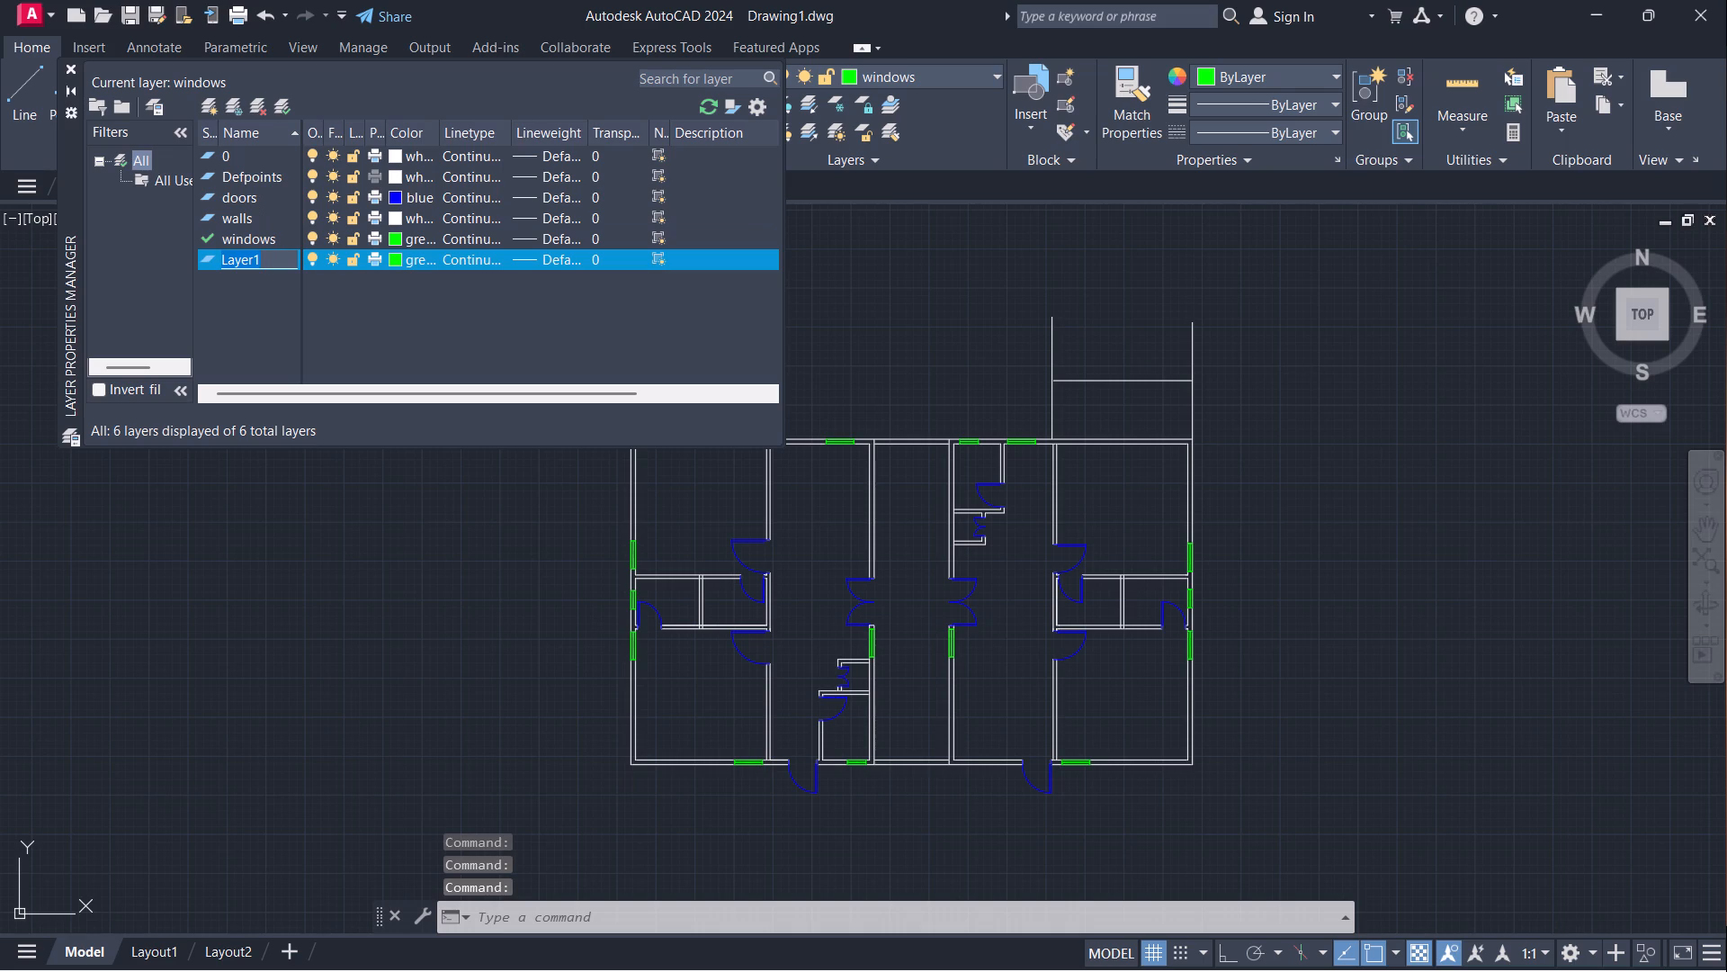
{"action": "key", "text": "BackSpace"}
{"action": "type", "text": "furniture"}
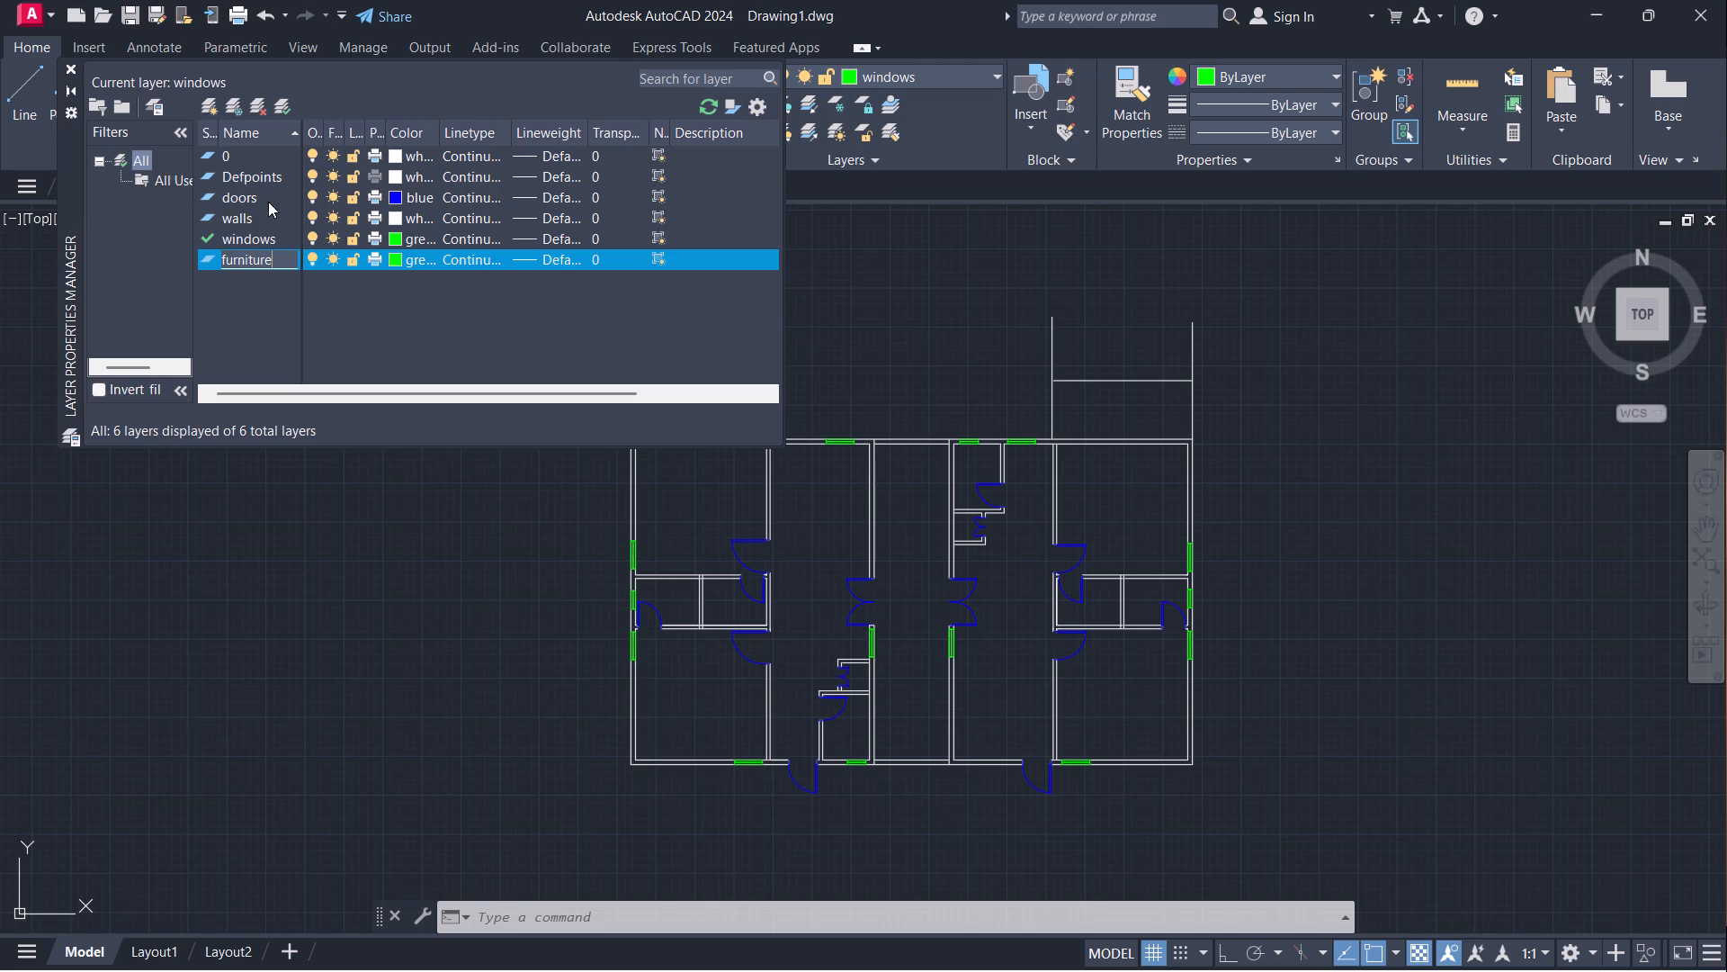
{"action": "left_click", "coordinate": [398, 257]}
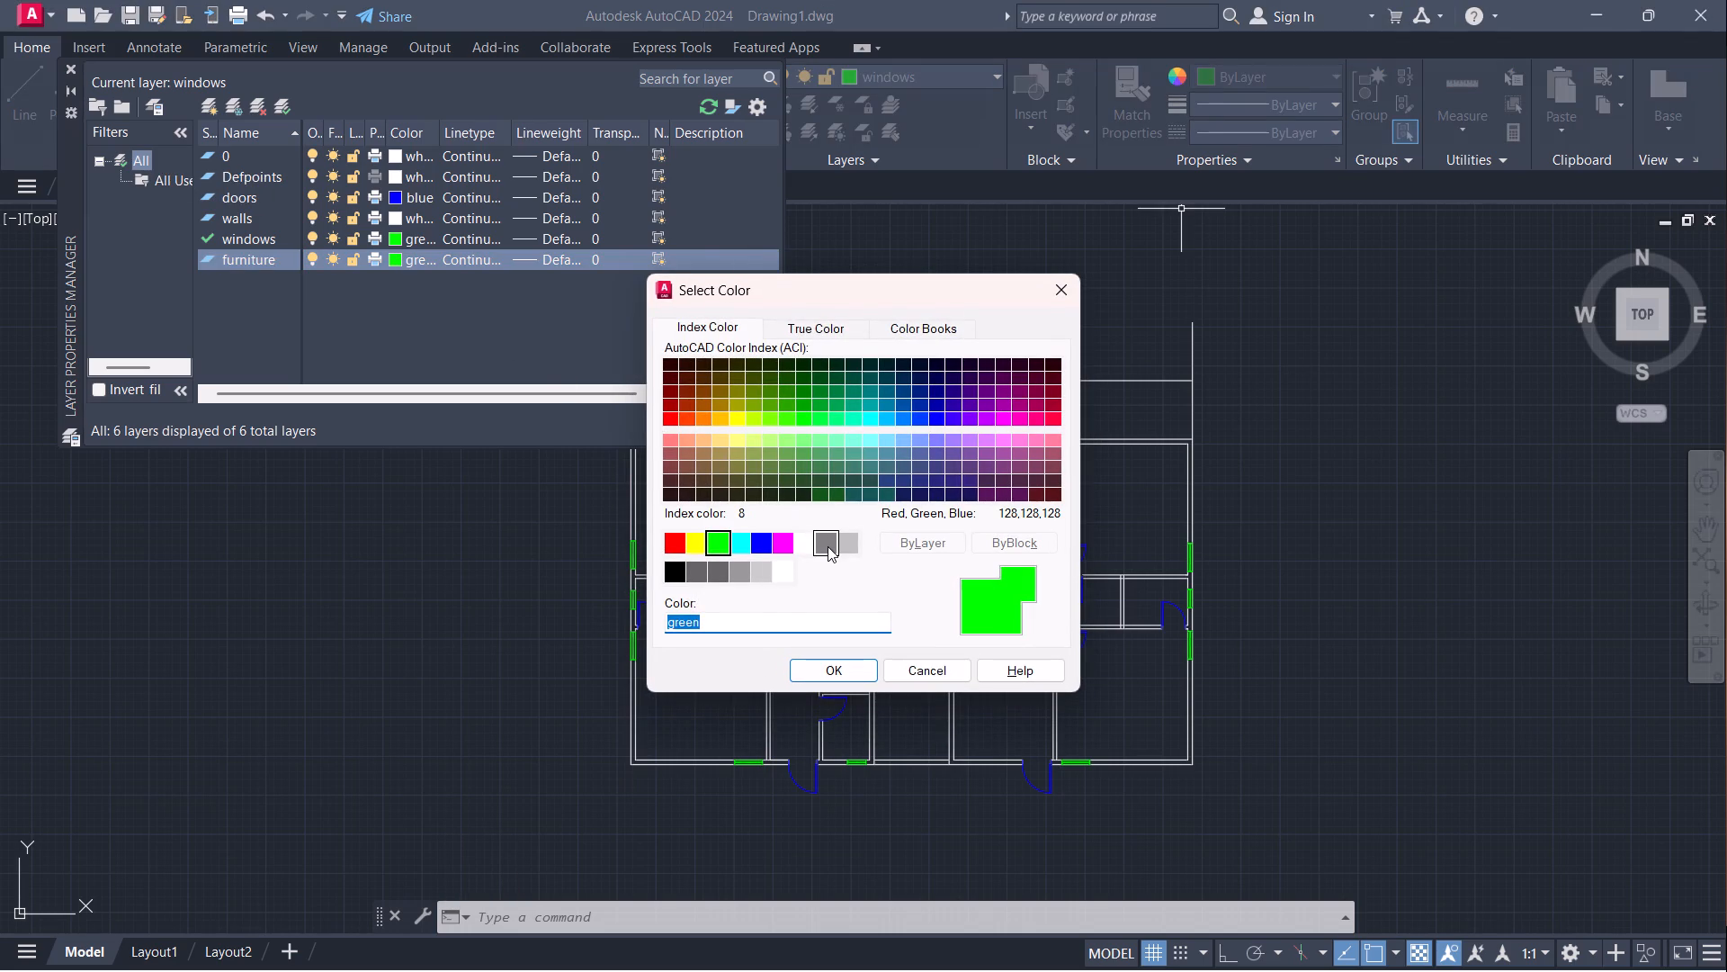
{"action": "left_click", "coordinate": [828, 546]}
{"action": "left_click", "coordinate": [849, 674]}
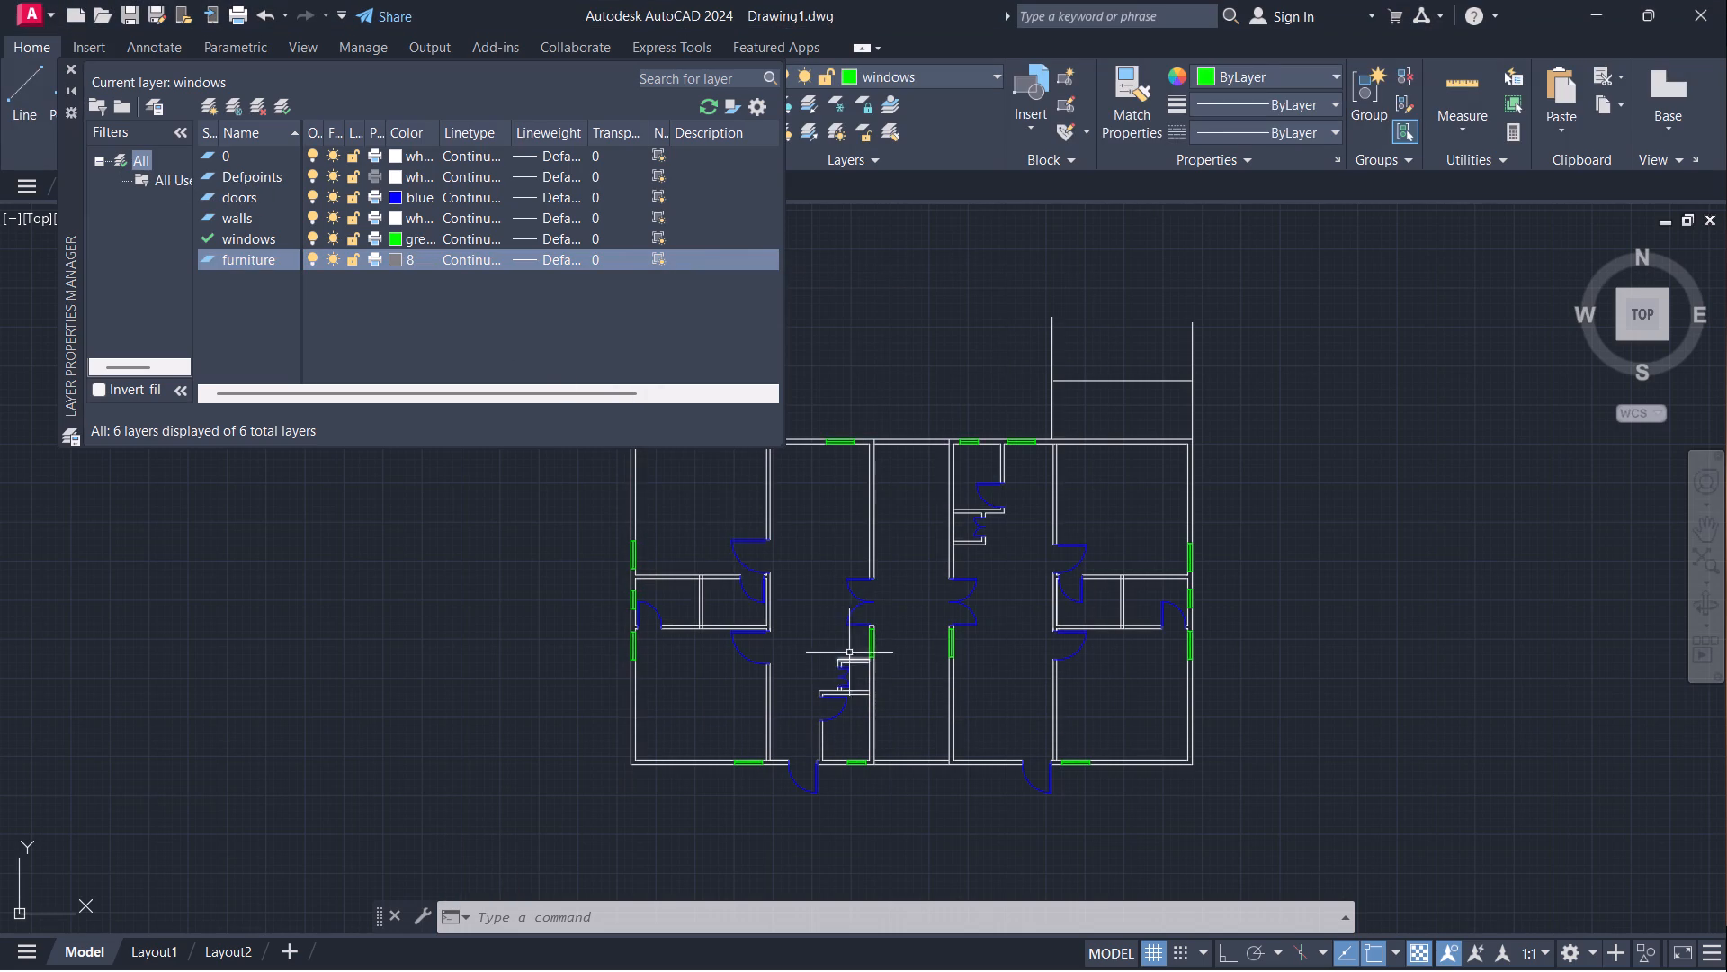
{"action": "left_click", "coordinate": [276, 101]}
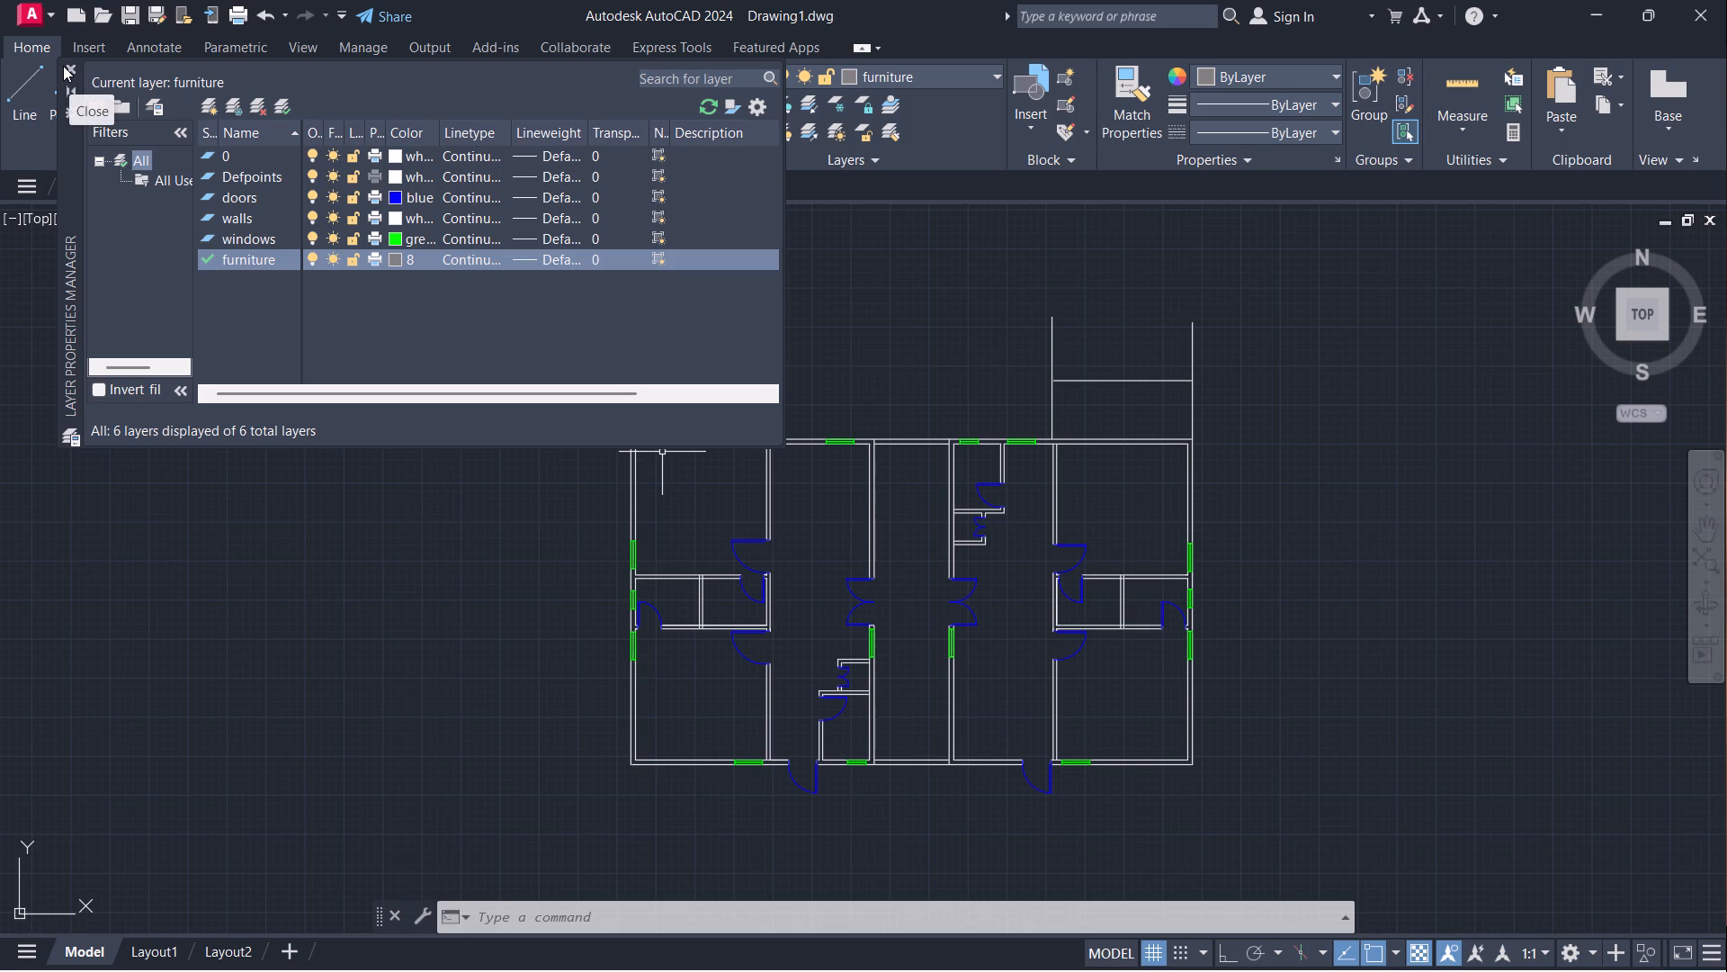
{"action": "left_click", "coordinate": [63, 66]}
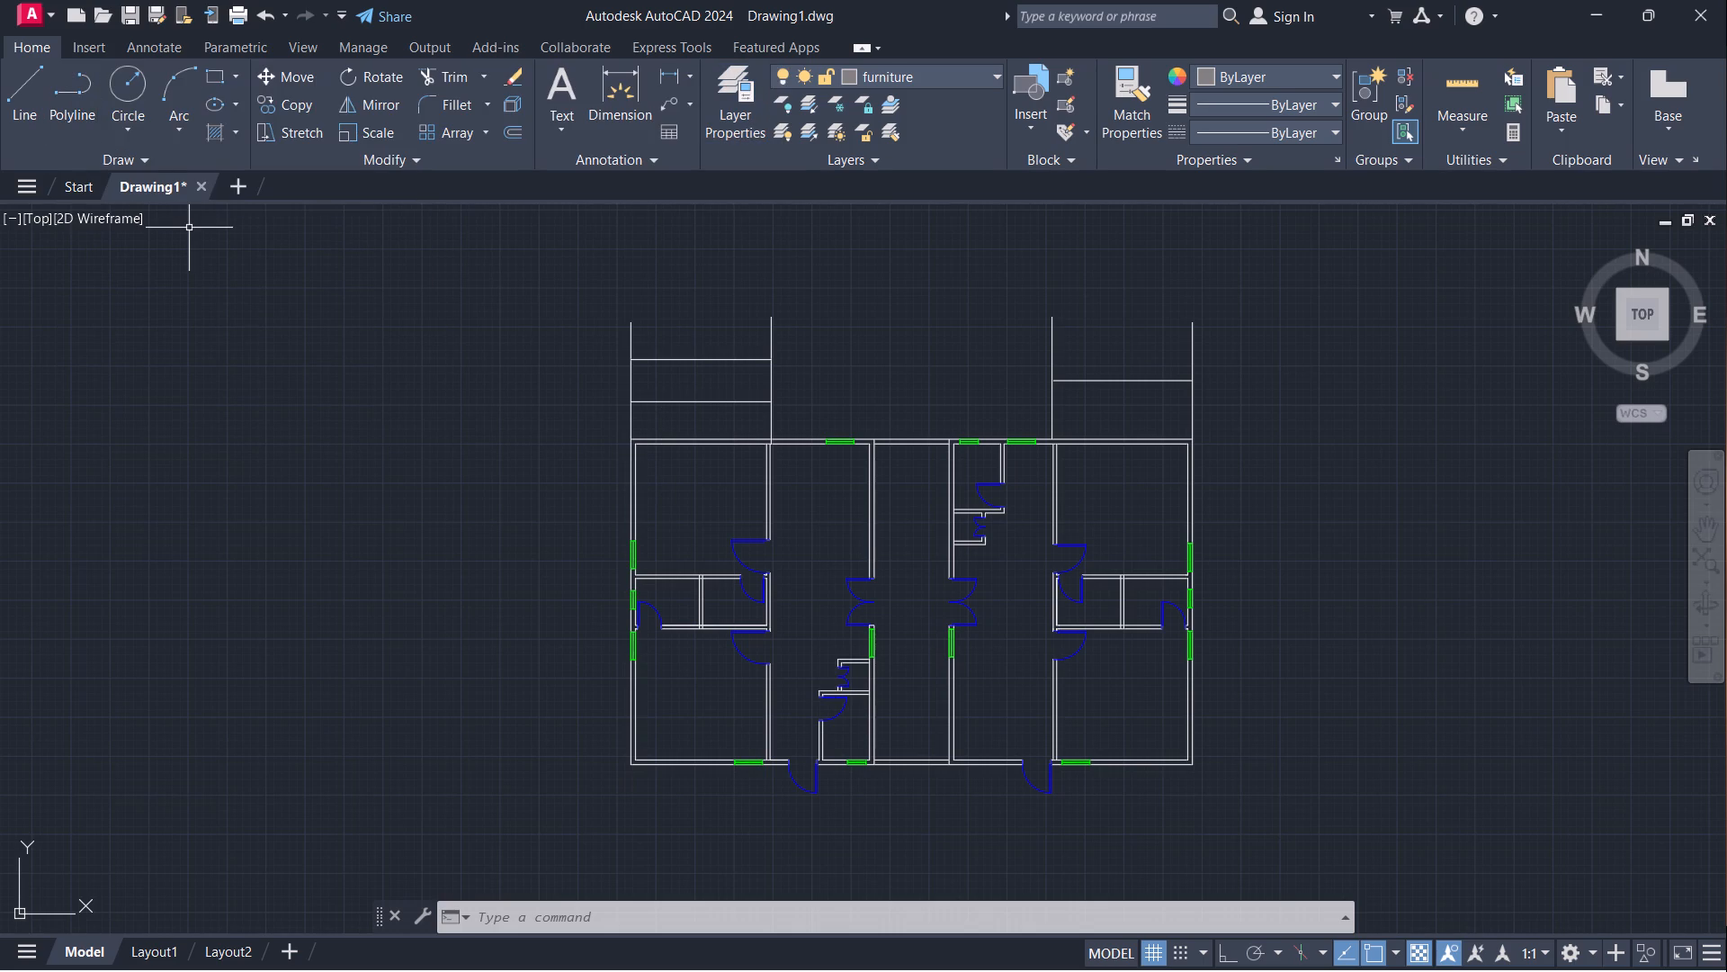
Insert the Bed - Queen block just west of the floor plan and the Toilet - top block farther west.
{"action": "key", "text": "i"}
{"action": "key", "text": "Return"}
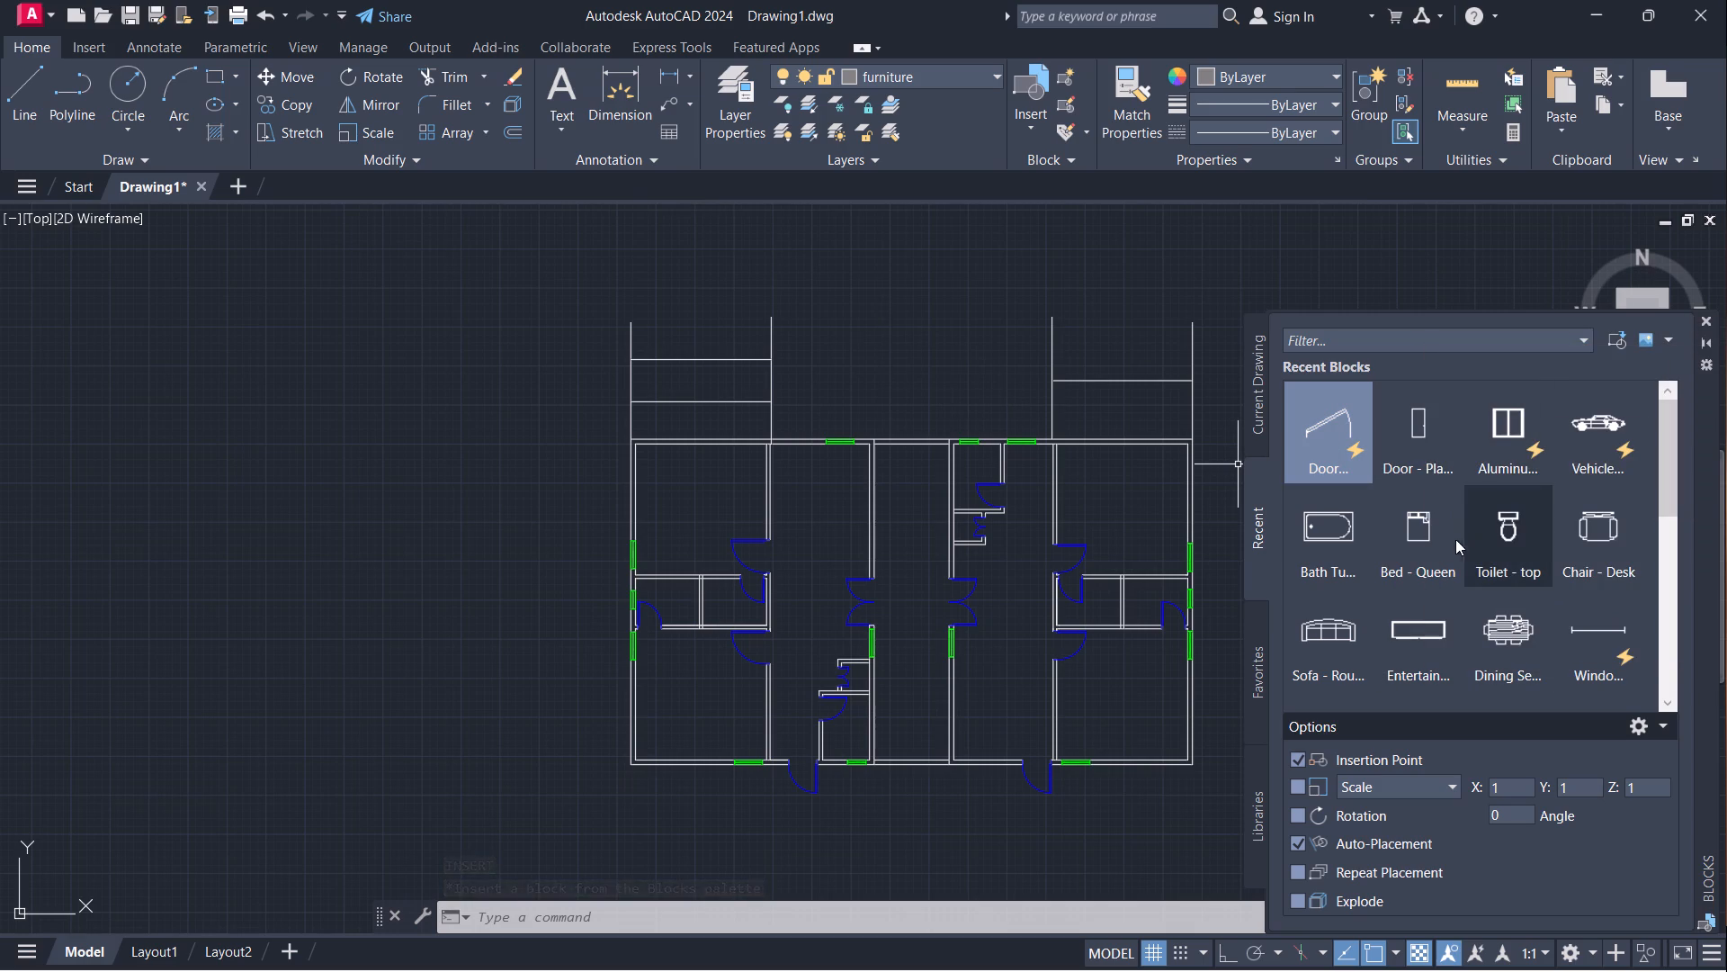
{"action": "left_click", "coordinate": [1417, 527]}
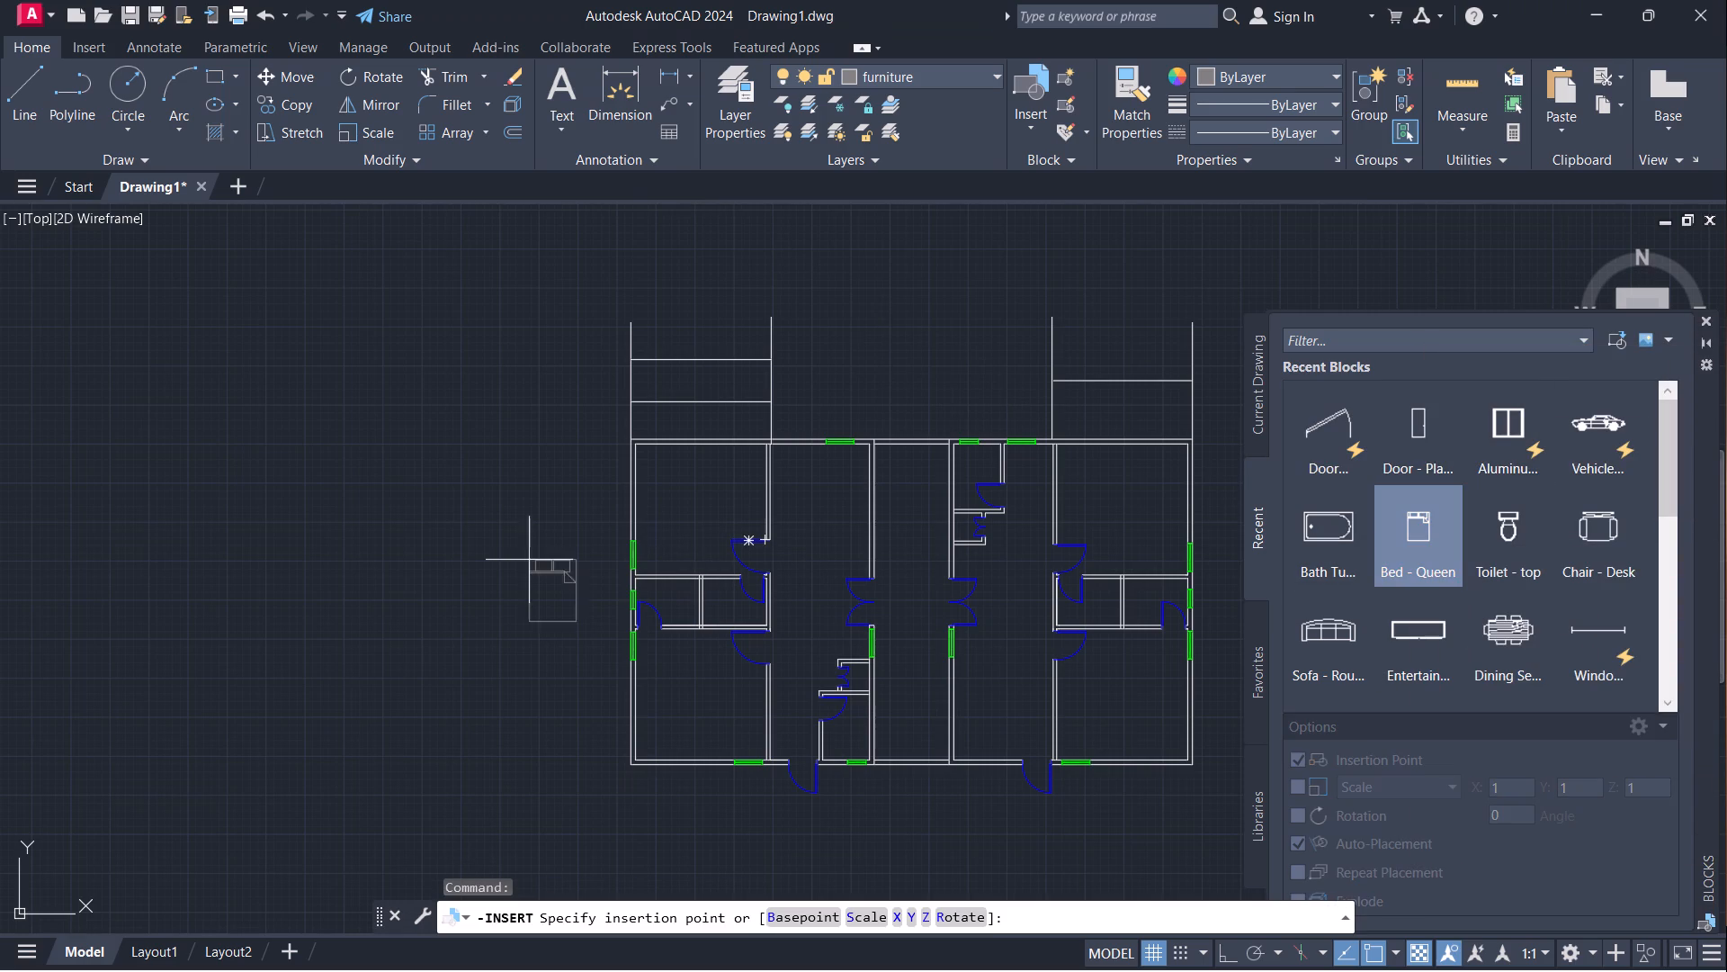
{"action": "left_click", "coordinate": [527, 468]}
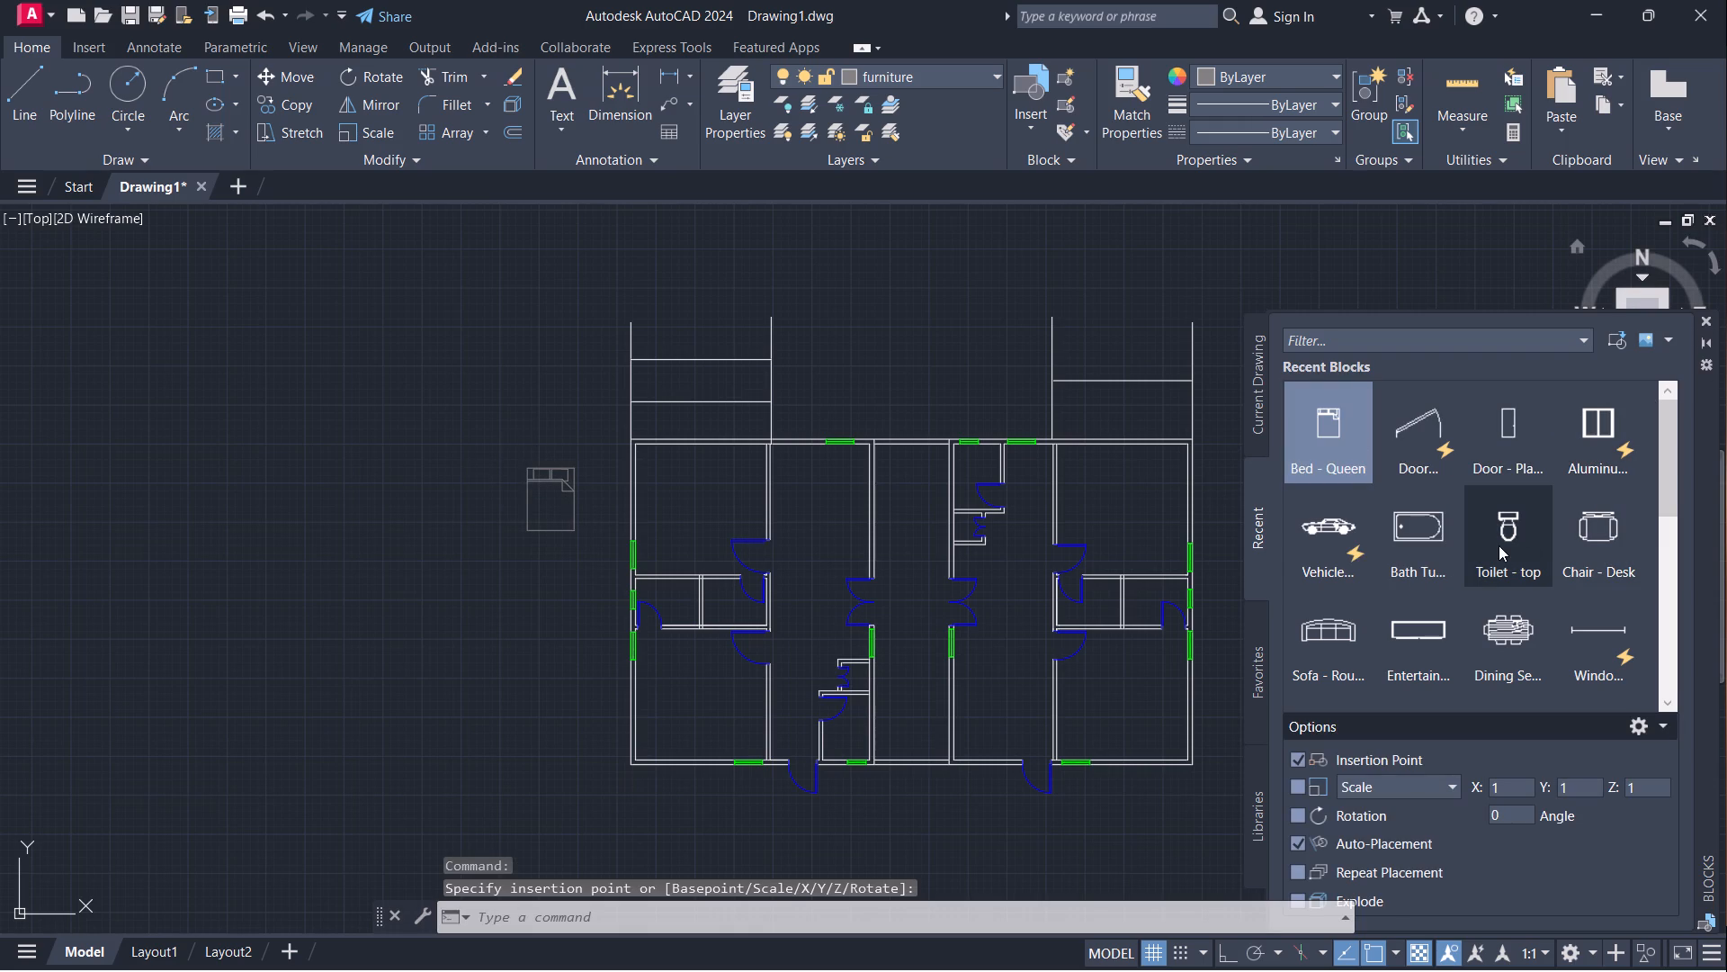
{"action": "left_click", "coordinate": [1507, 521]}
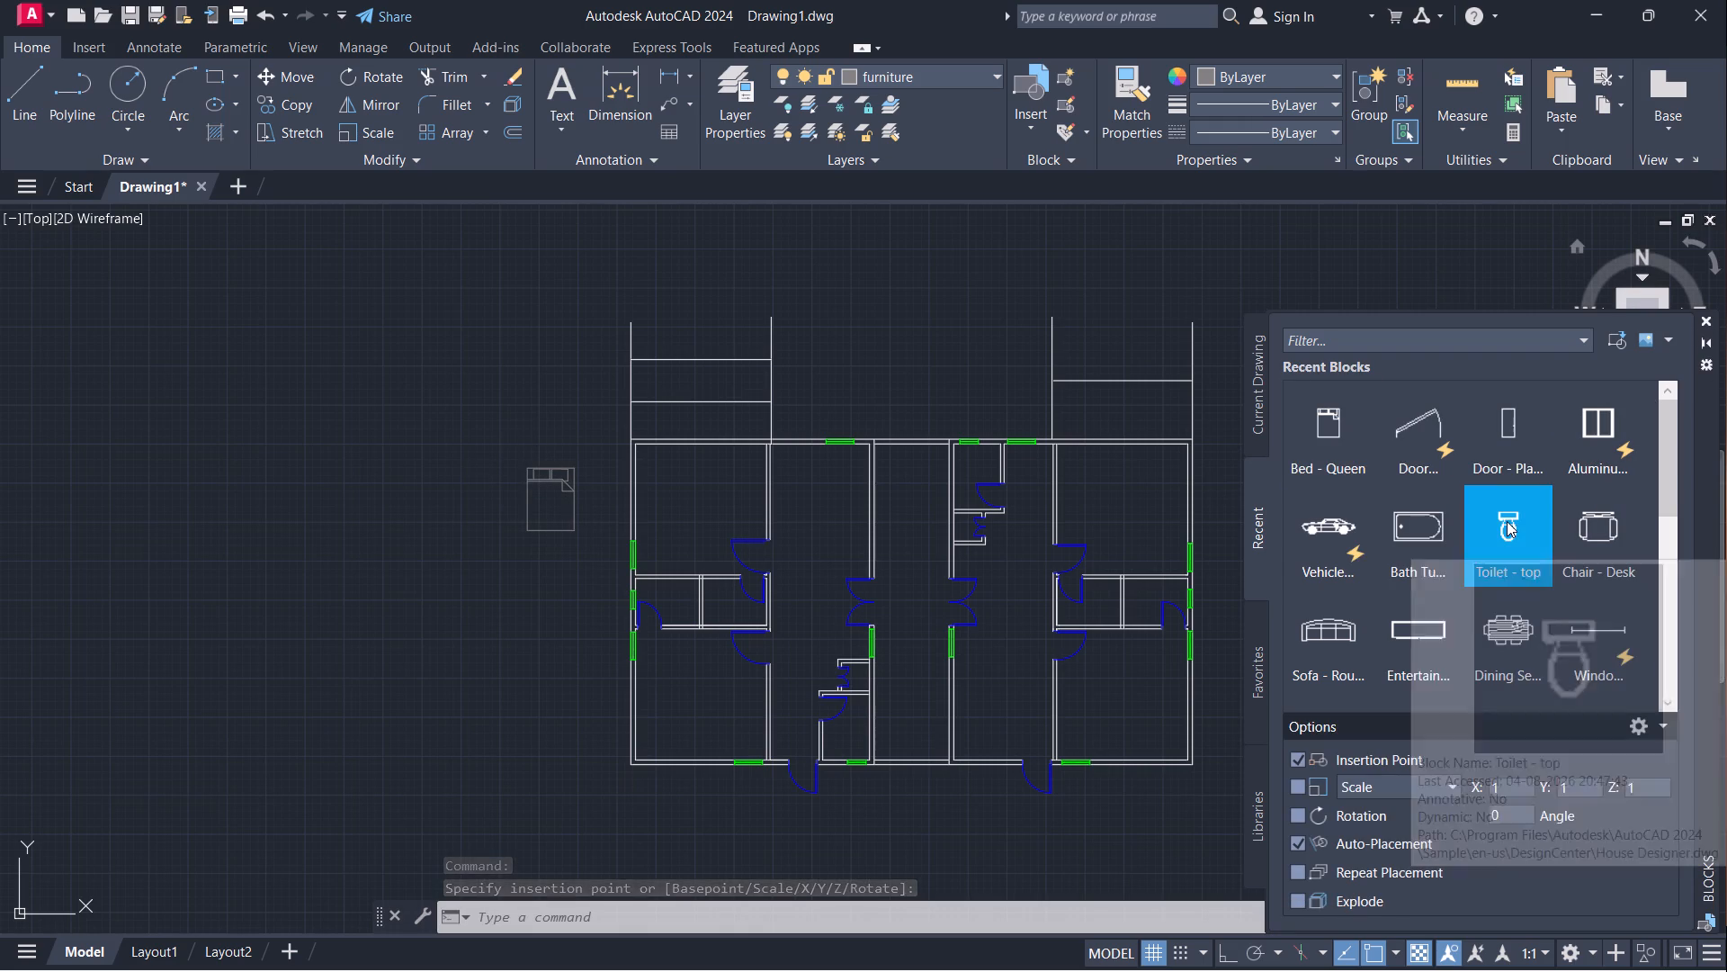
{"action": "left_click", "coordinate": [319, 543]}
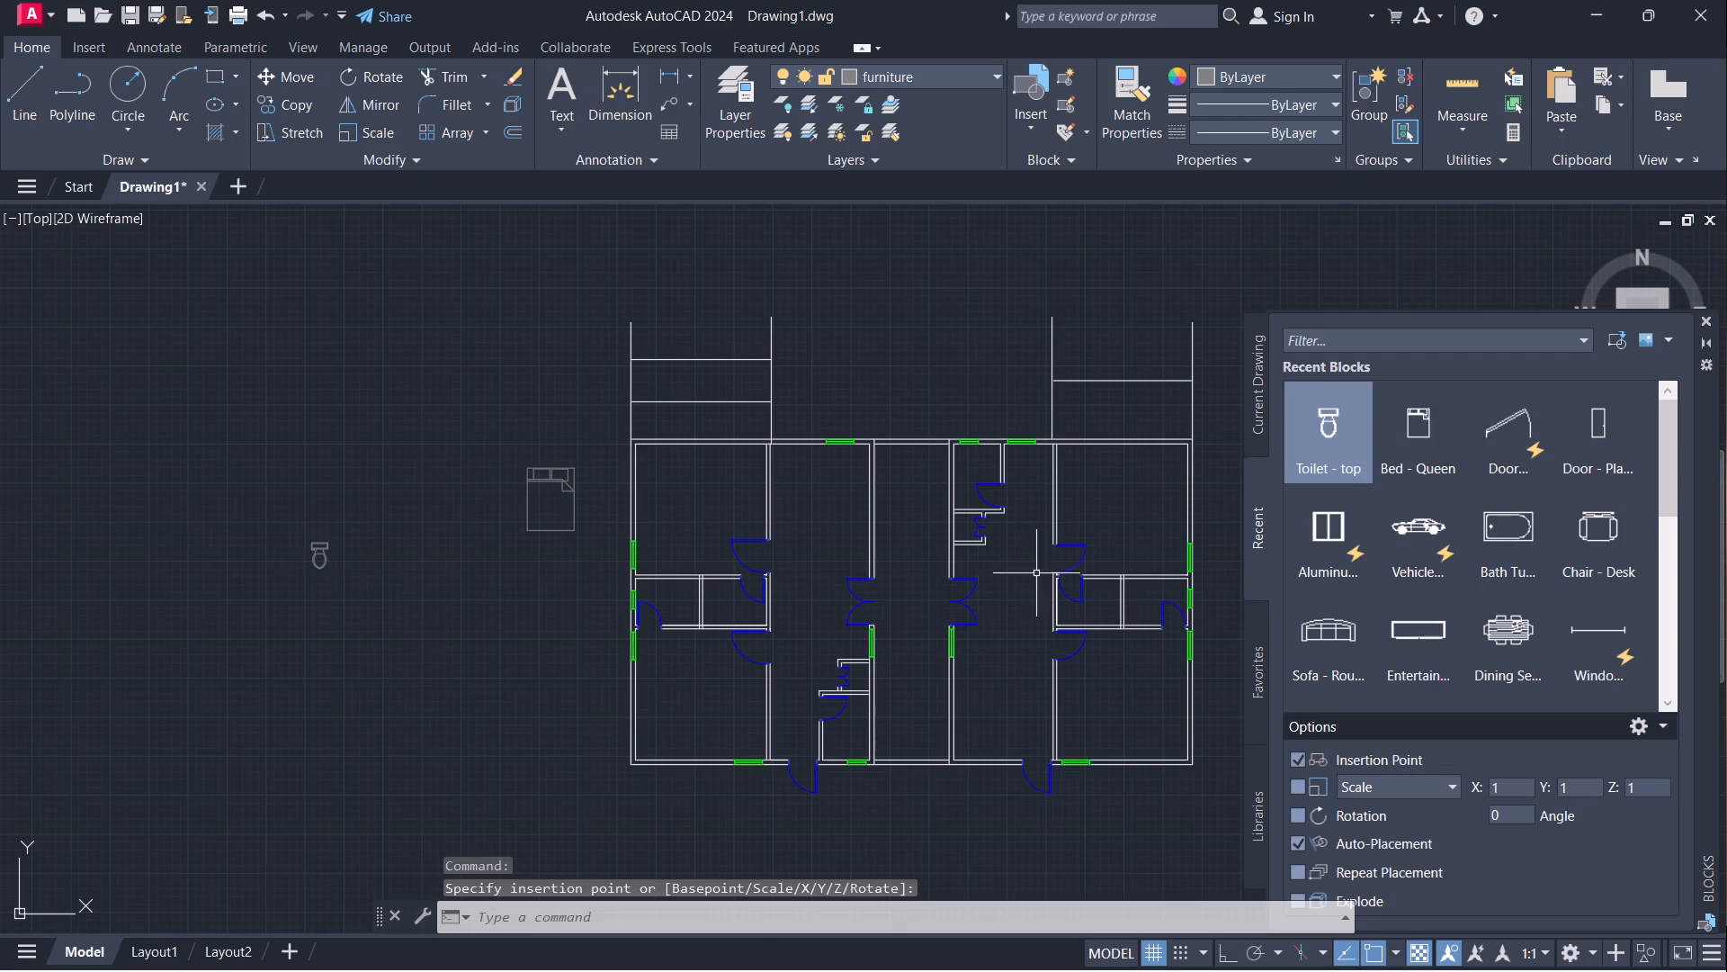
Insert the rounded sofa block southwest of the toilet and the Chair - Desk block just below the sofa.
{"action": "left_click", "coordinate": [1320, 623]}
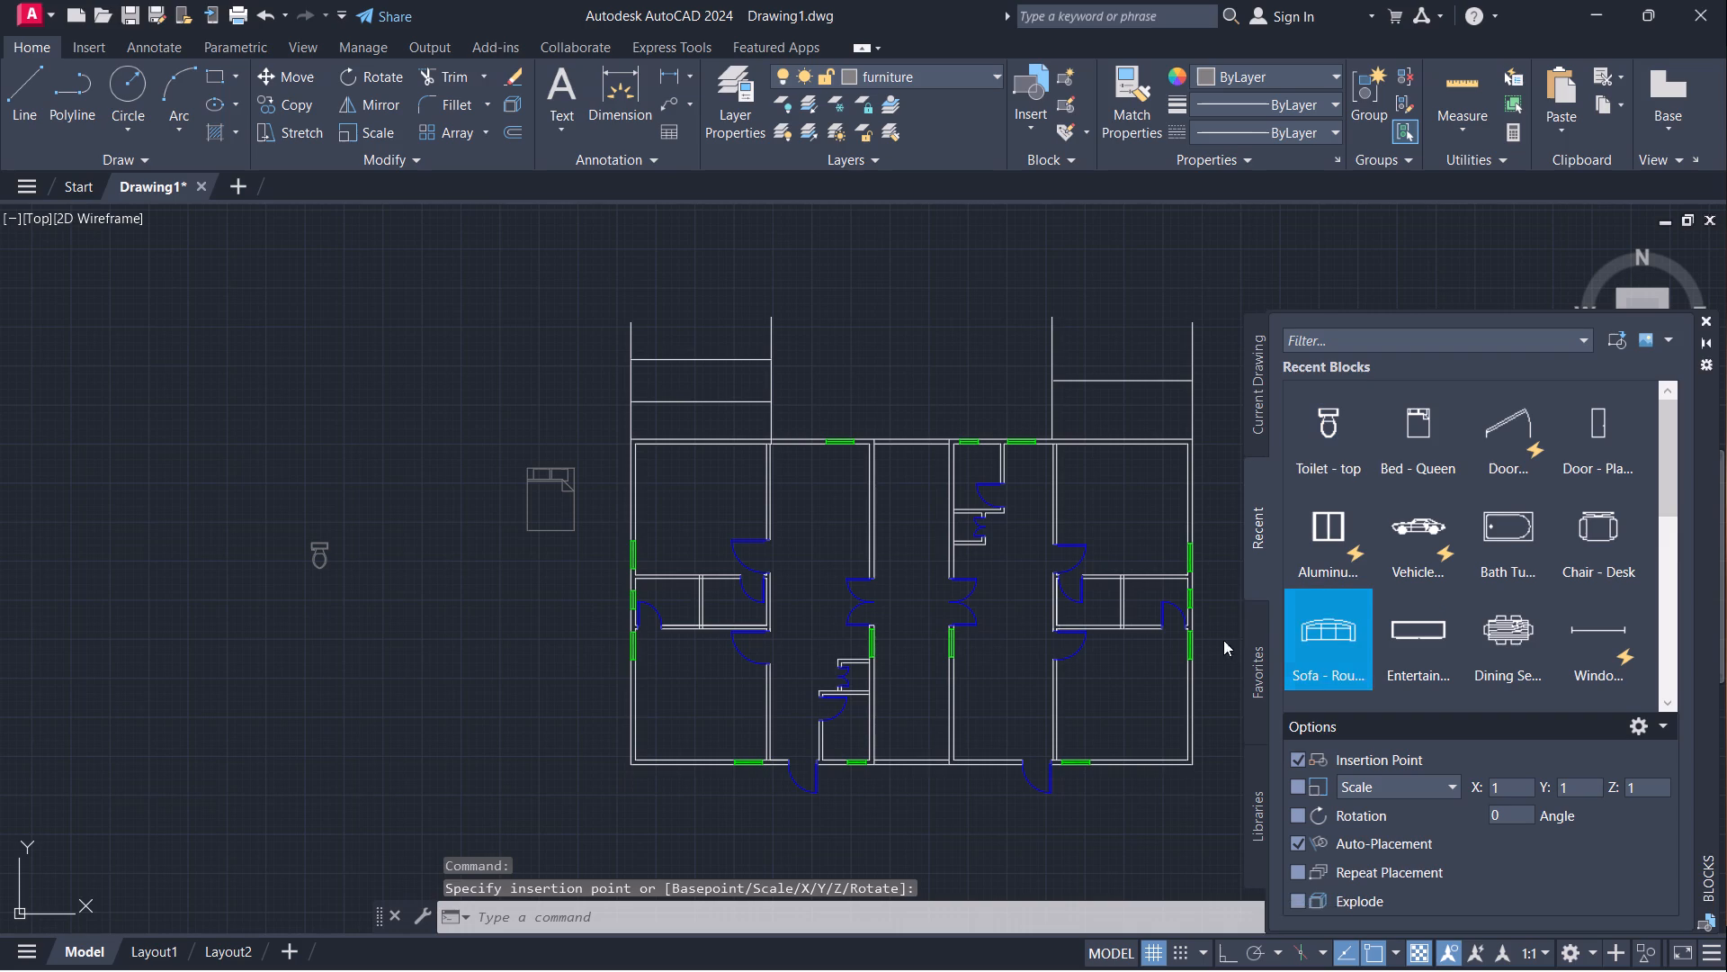
{"action": "left_click", "coordinate": [282, 643]}
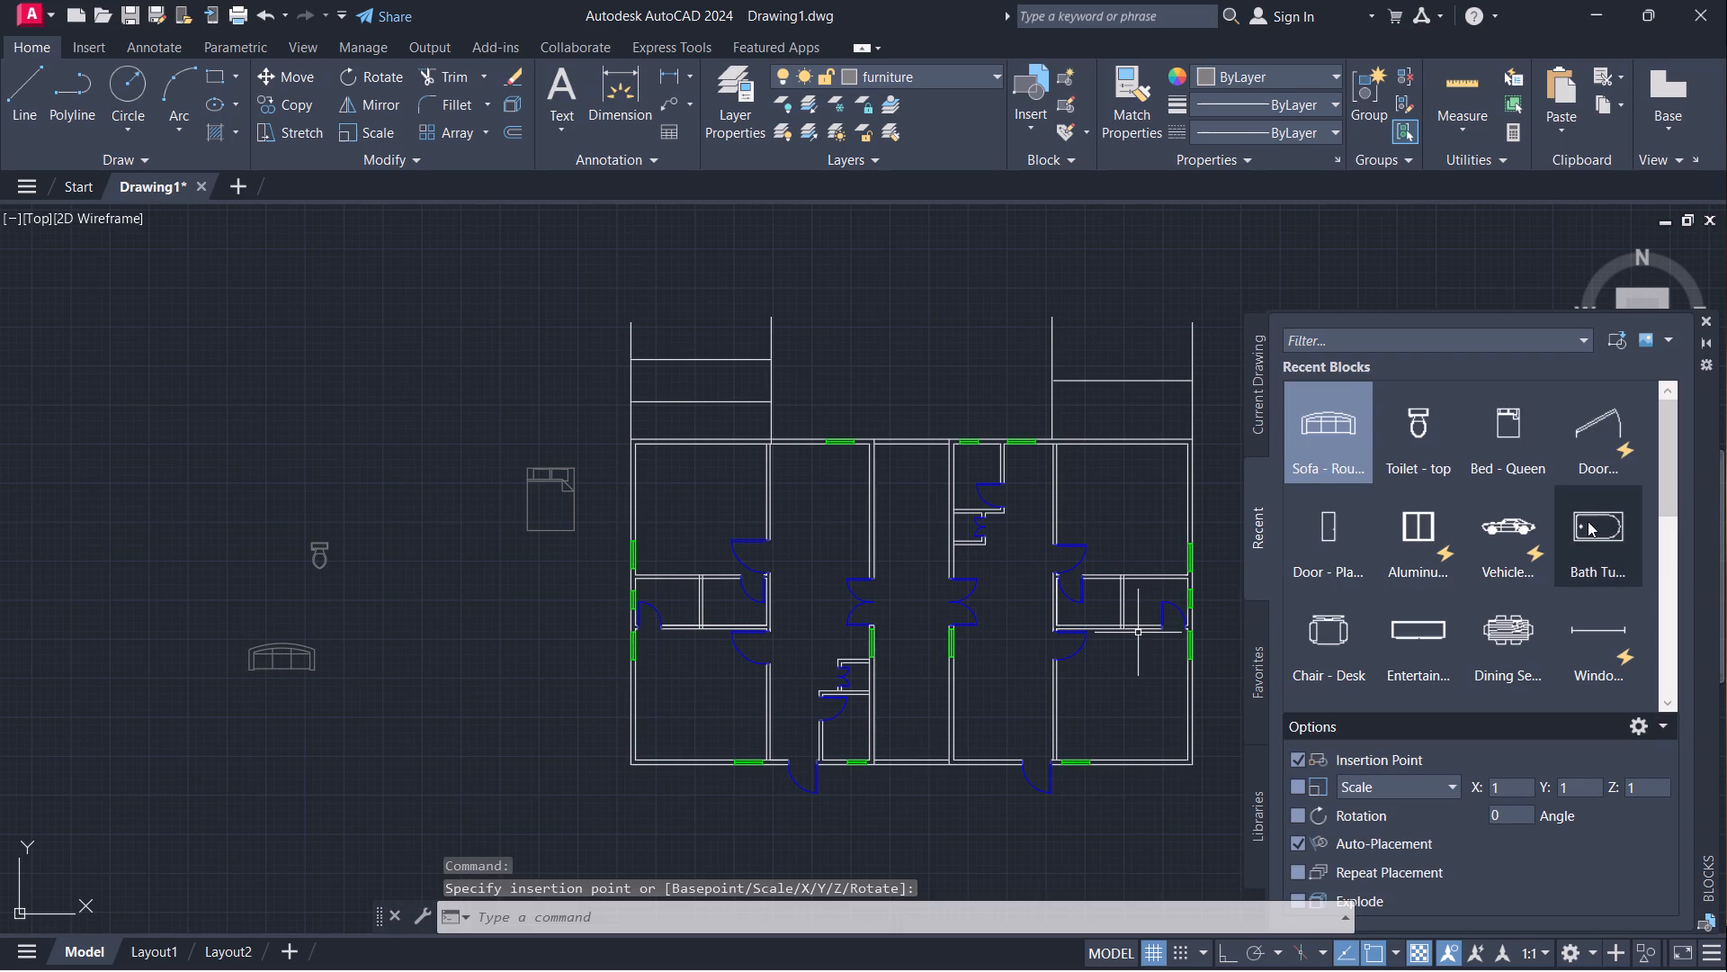
{"action": "left_click", "coordinate": [1329, 635]}
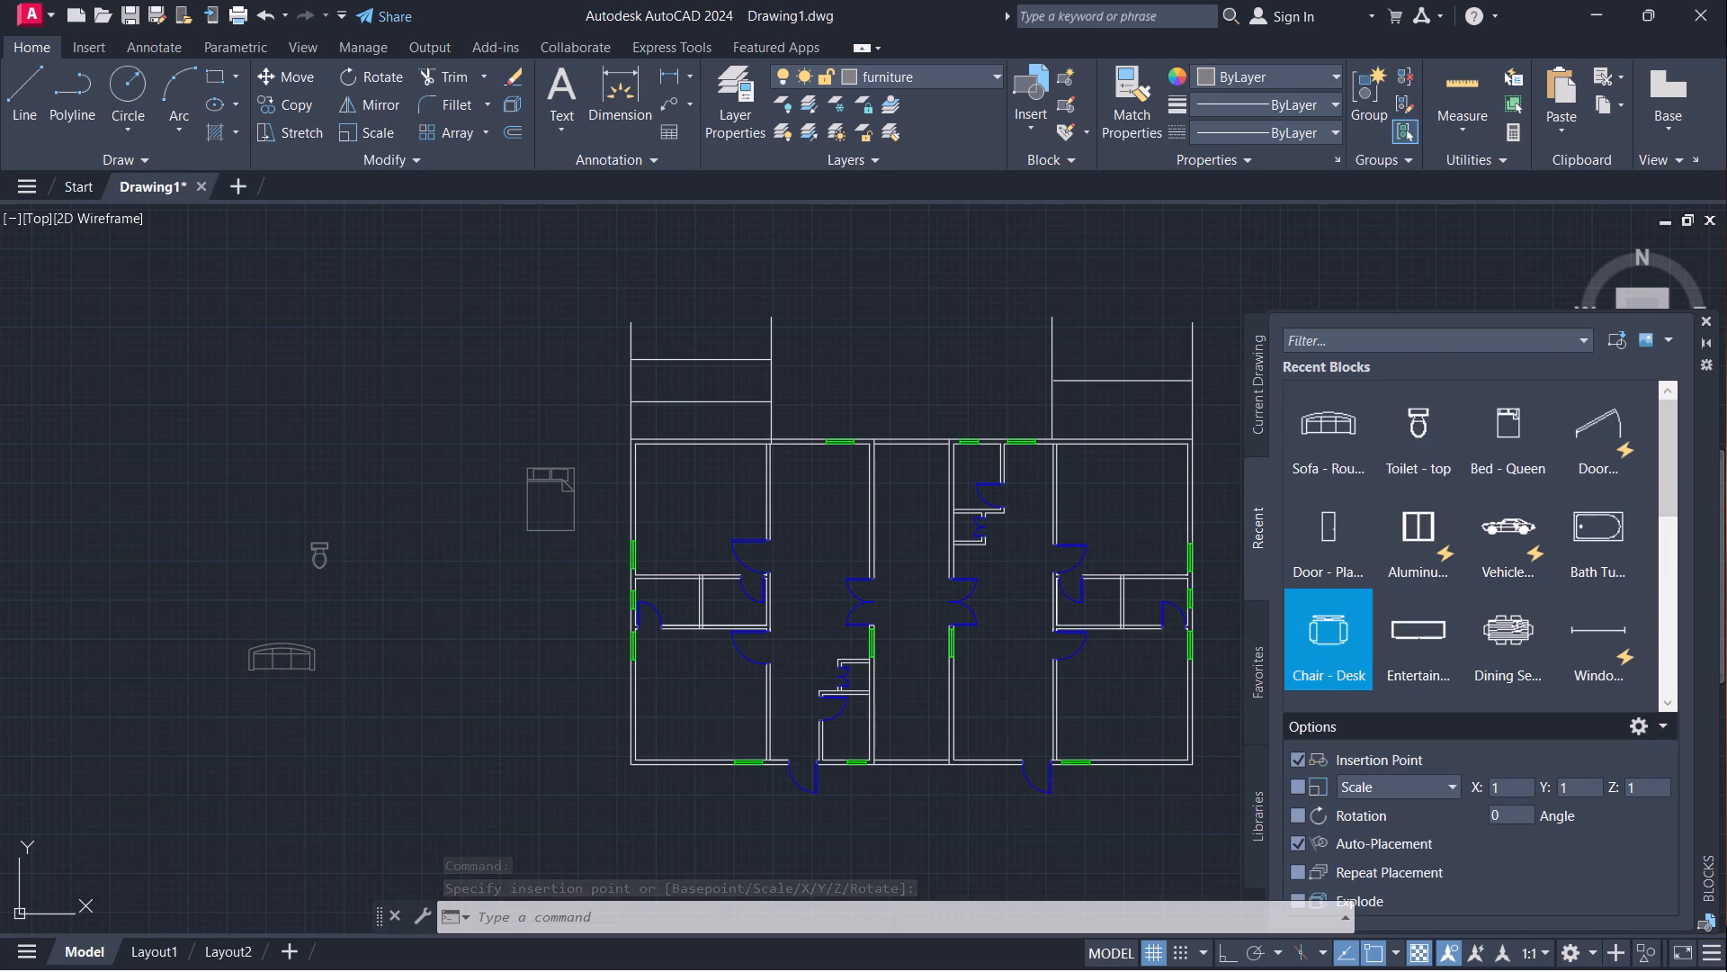
{"action": "left_click", "coordinate": [317, 684]}
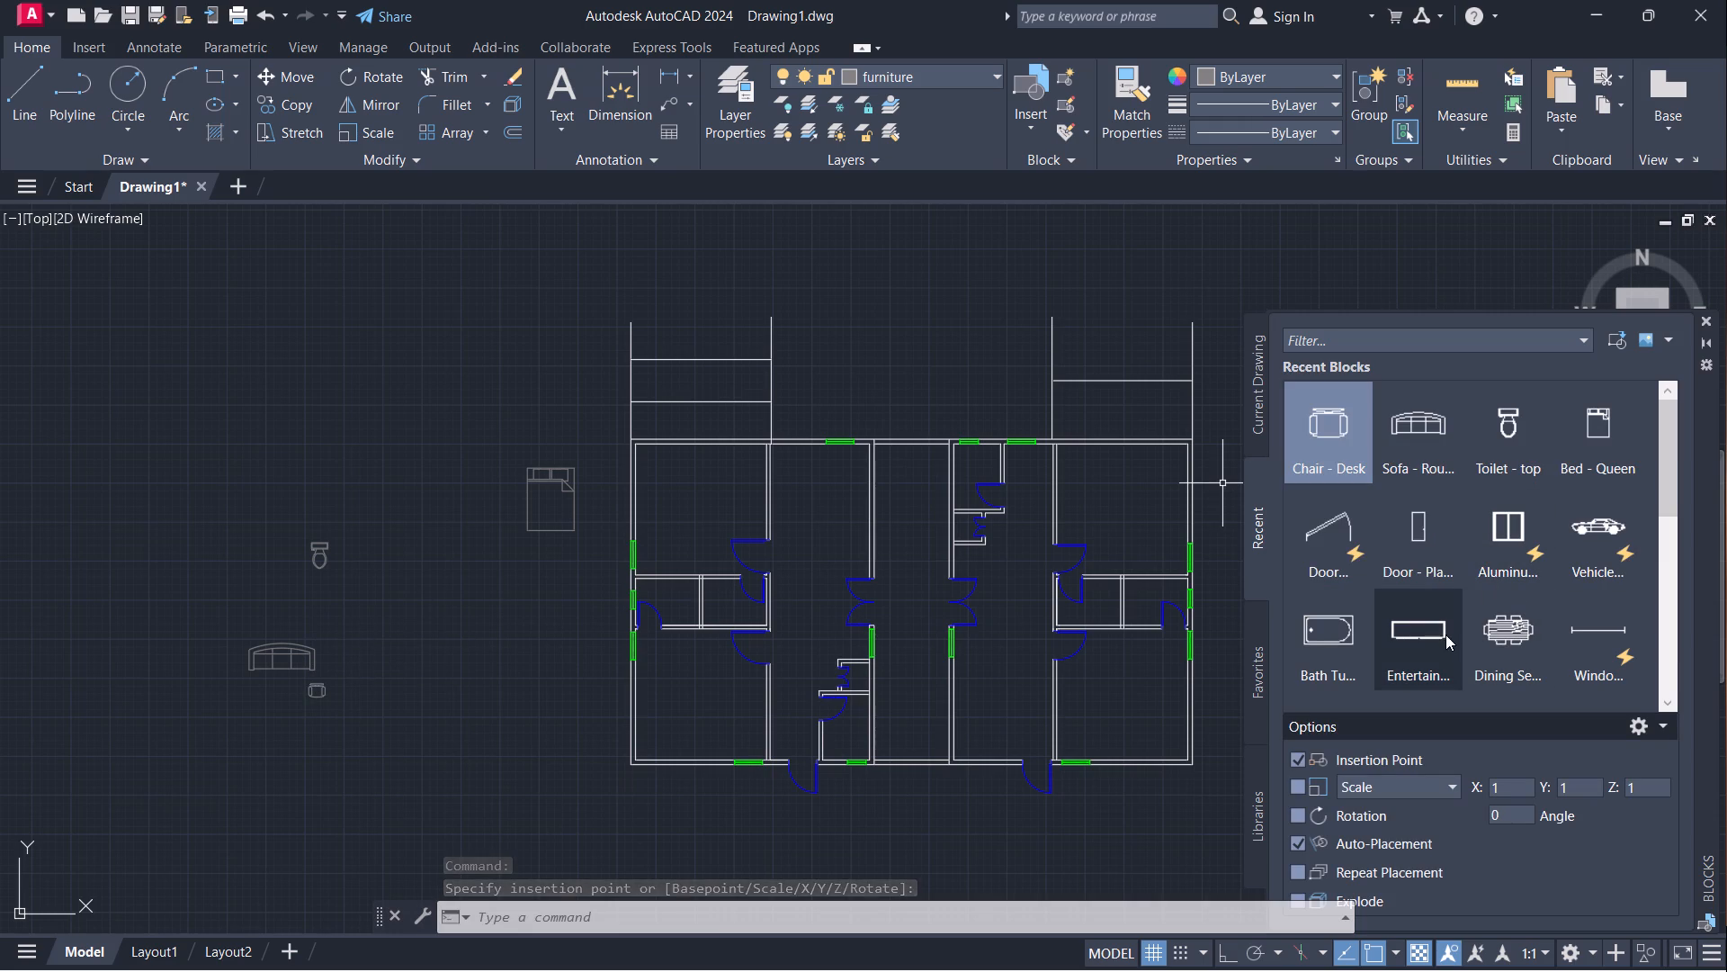
Insert the entertainment unit block between the sofa and the floor plan, and finish inserting blocks.
{"action": "left_click", "coordinate": [1408, 631]}
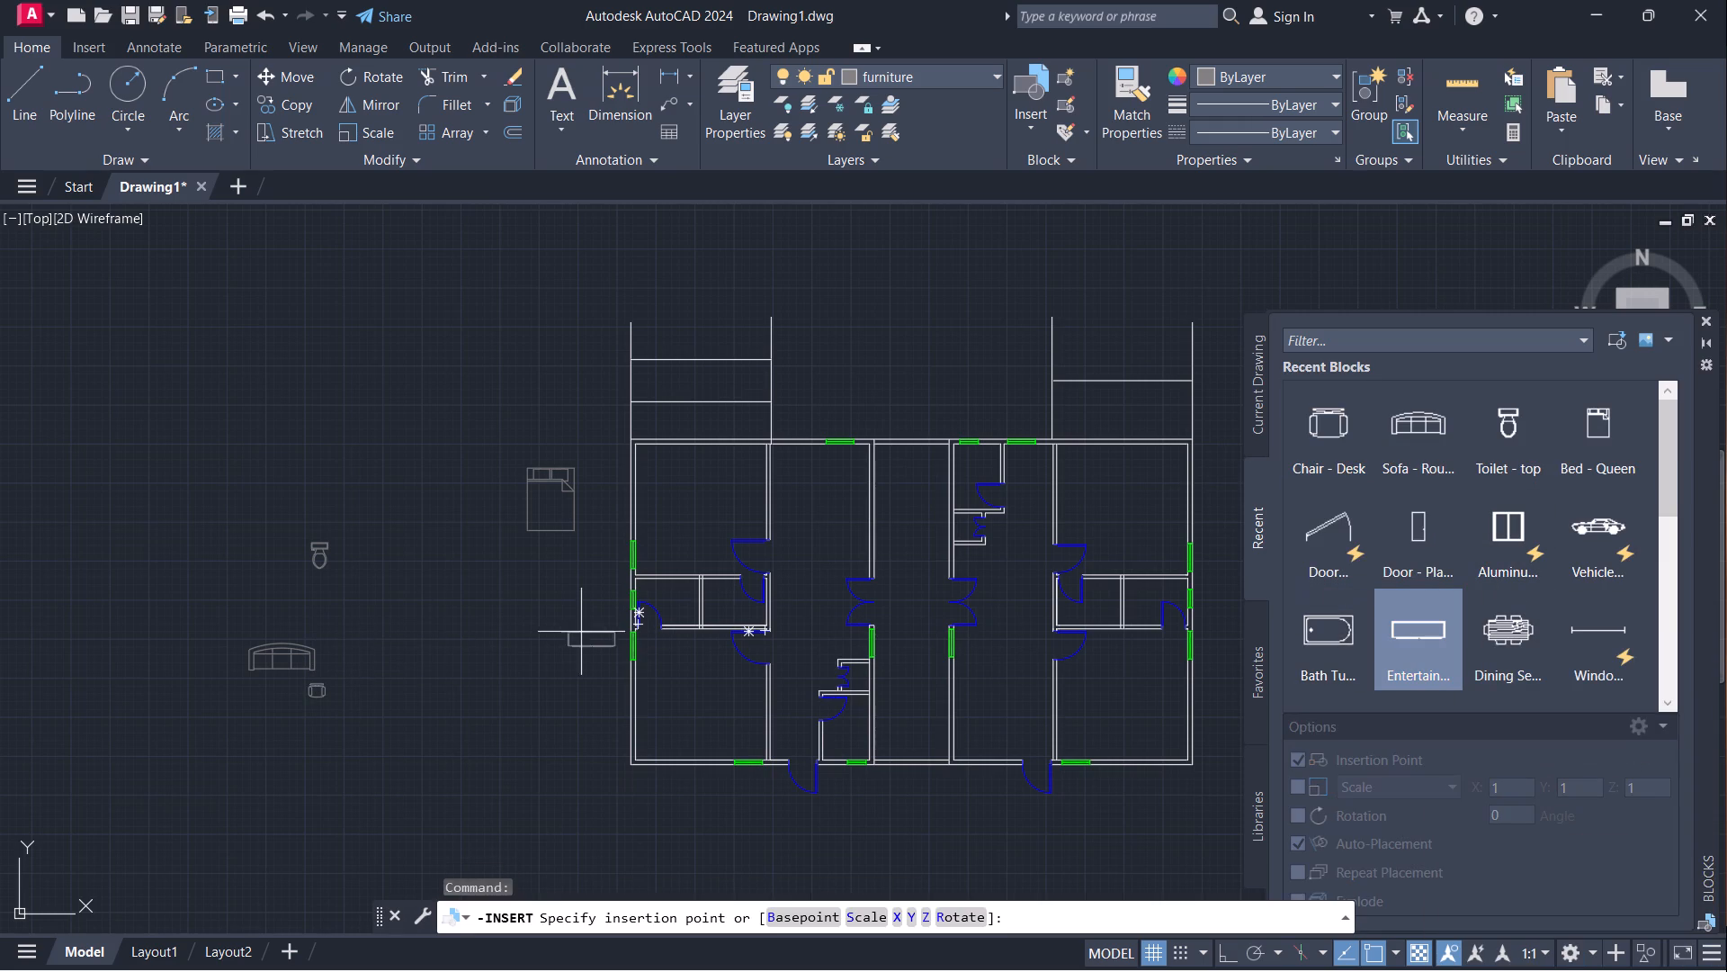
{"action": "left_click", "coordinate": [437, 630]}
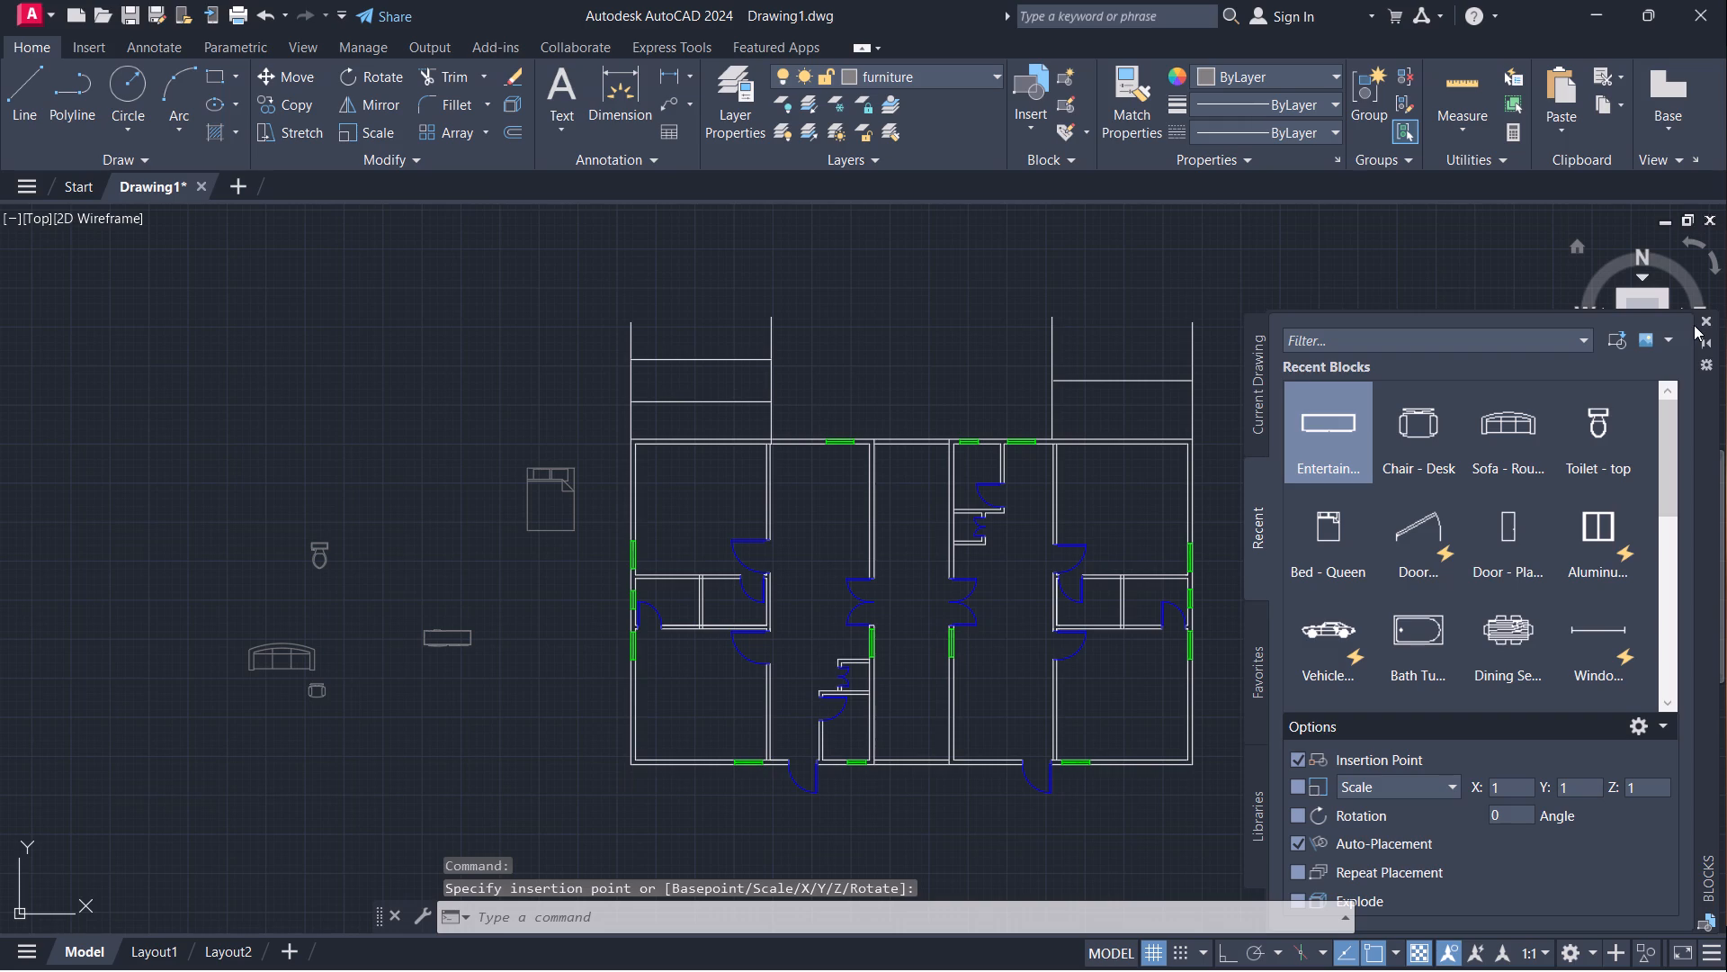
{"action": "left_click", "coordinate": [1709, 318]}
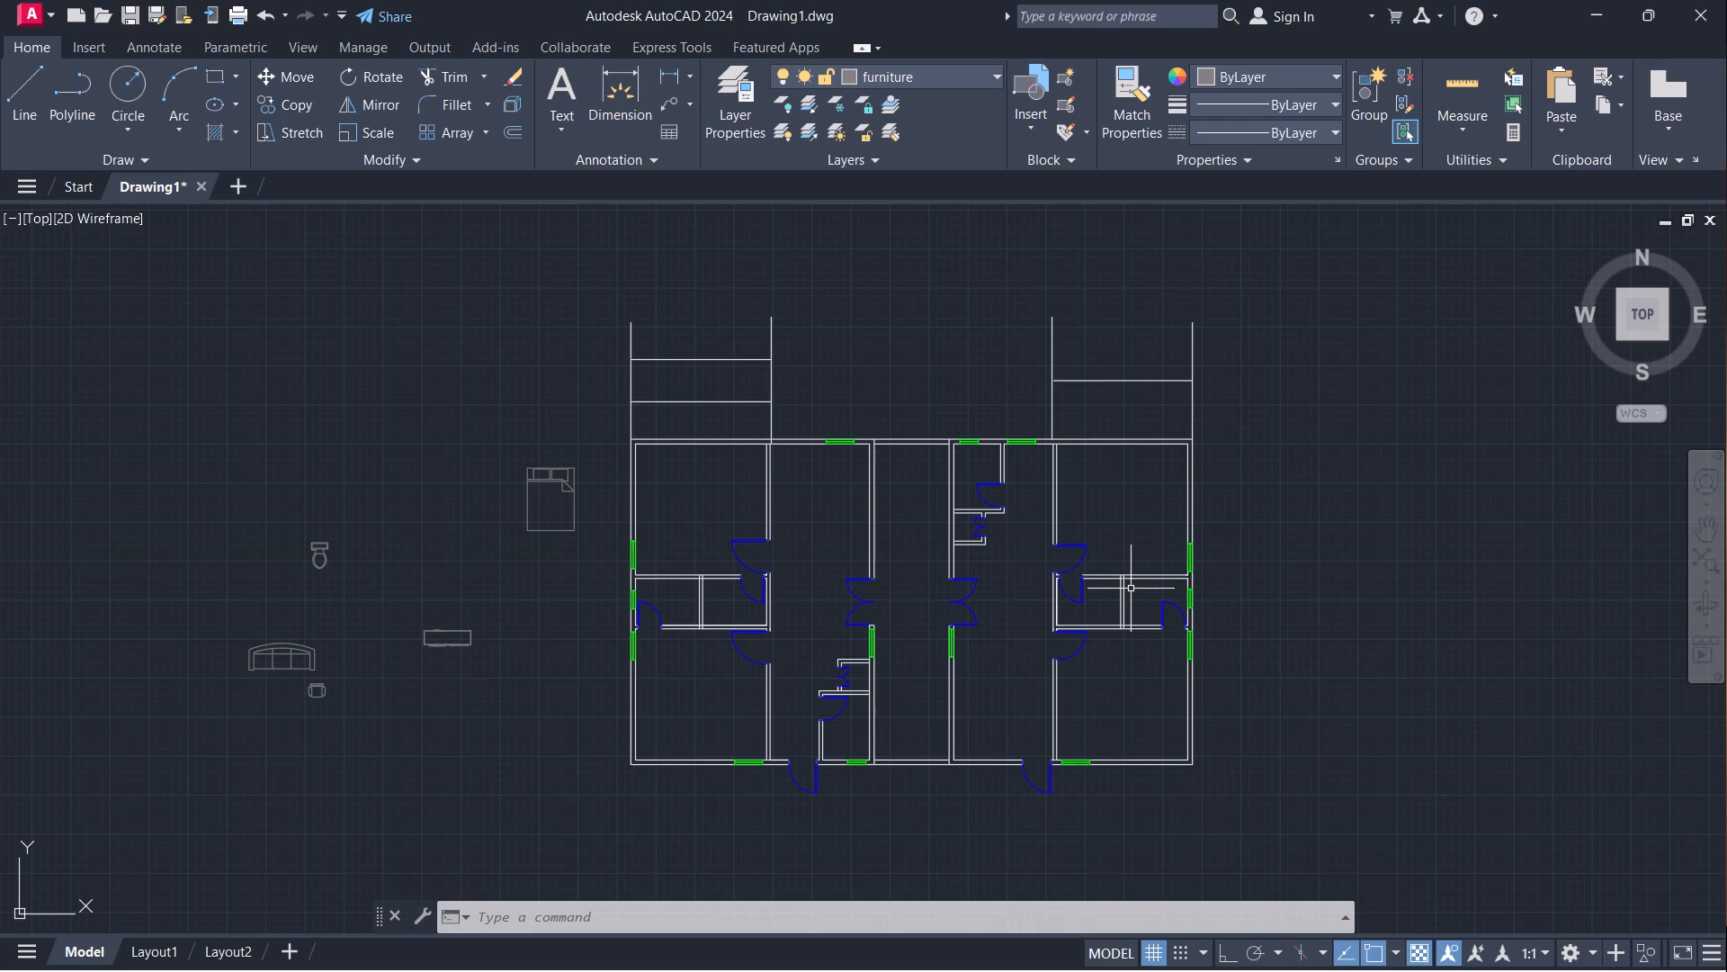
Rotate the queen bed 90 degrees counterclockwise about its upper-left corner so its headboard faces west.
{"action": "left_click", "coordinate": [532, 472]}
{"action": "type", "text": "ro"}
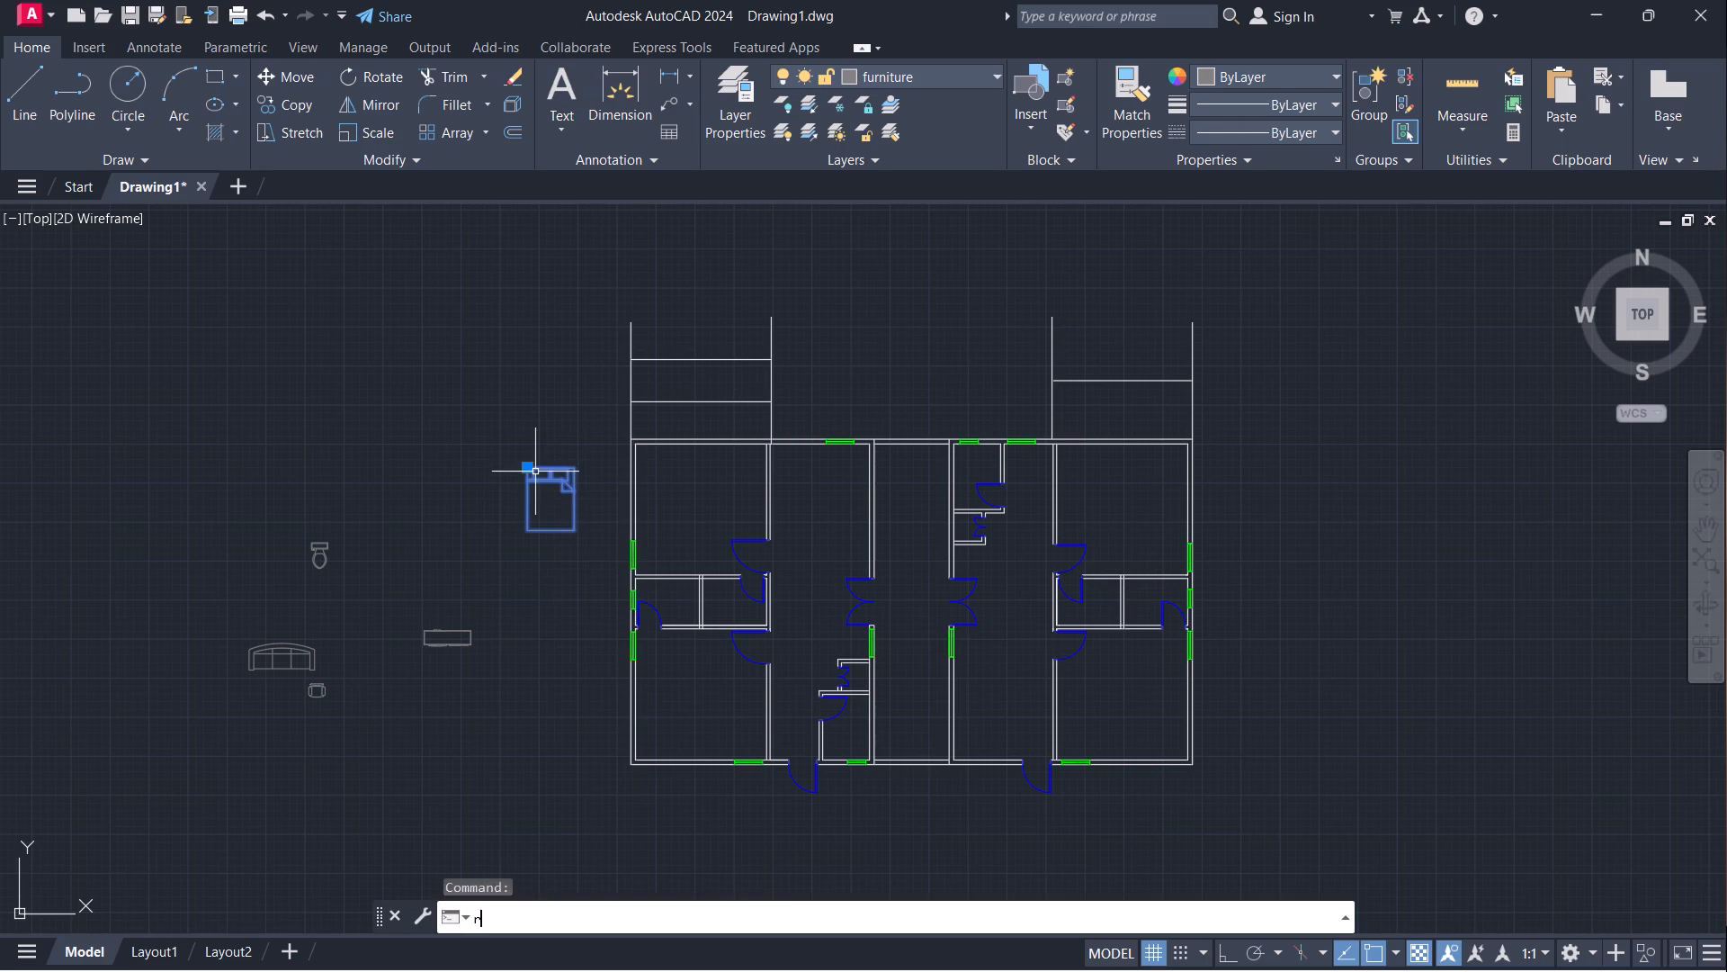
{"action": "key", "text": "Return"}
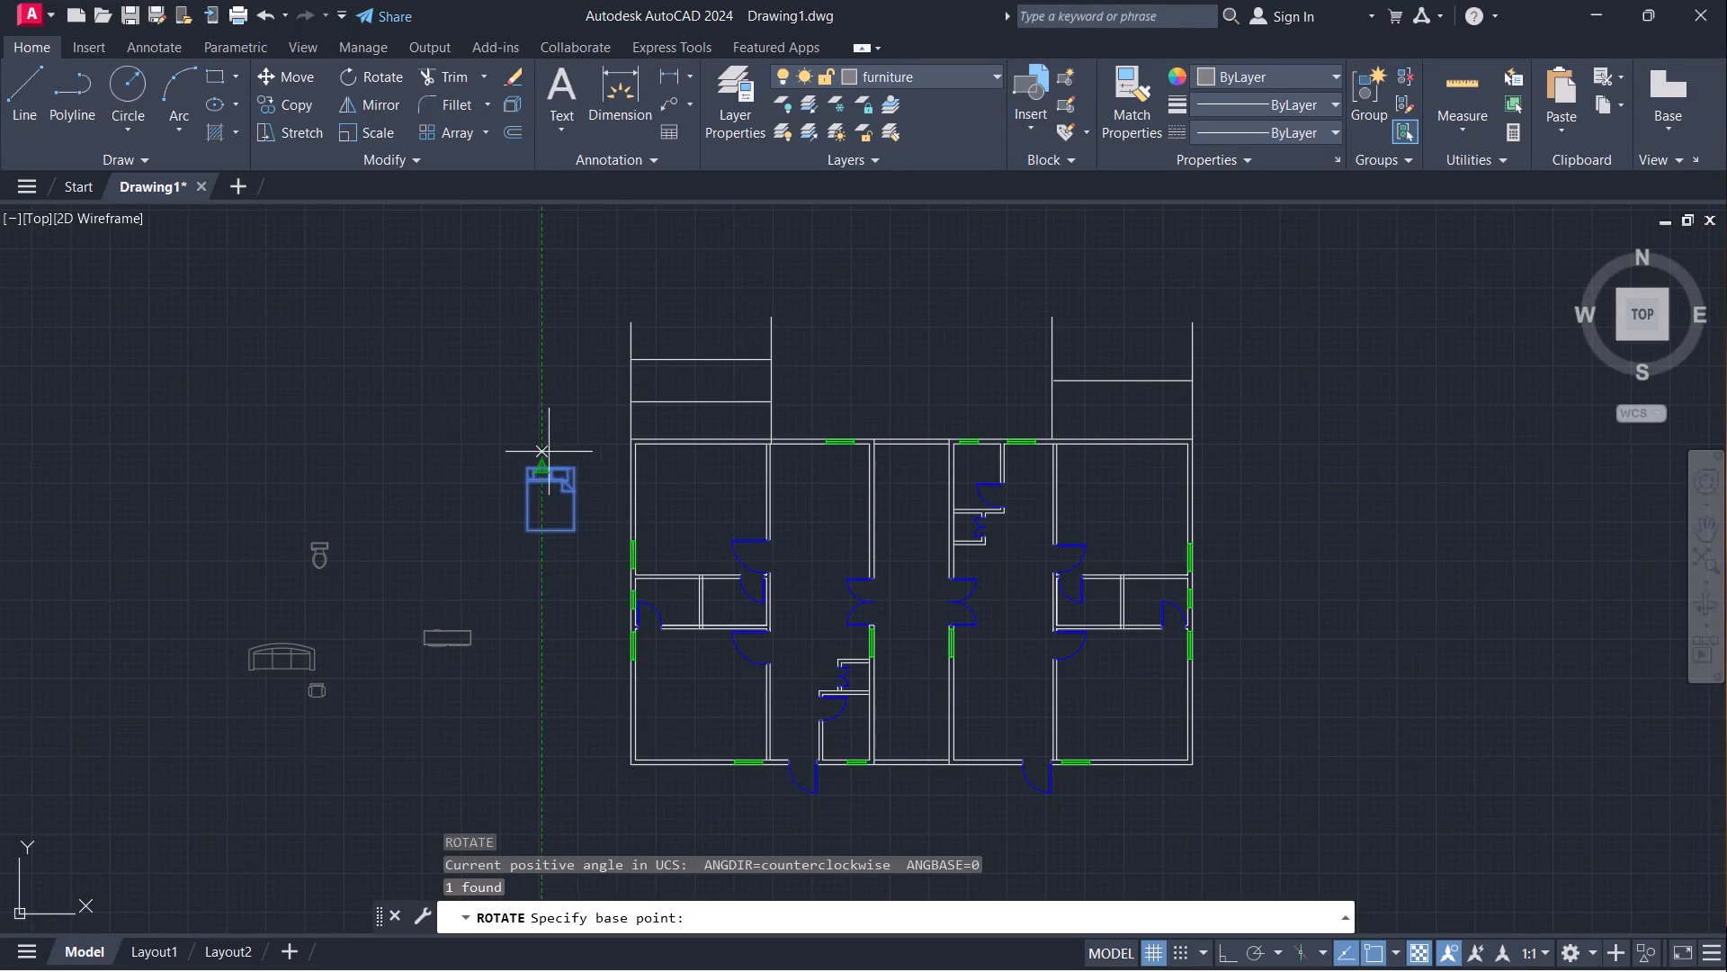
{"action": "left_click_drag", "start_coordinate": [525, 464], "coordinate": [513, 472]}
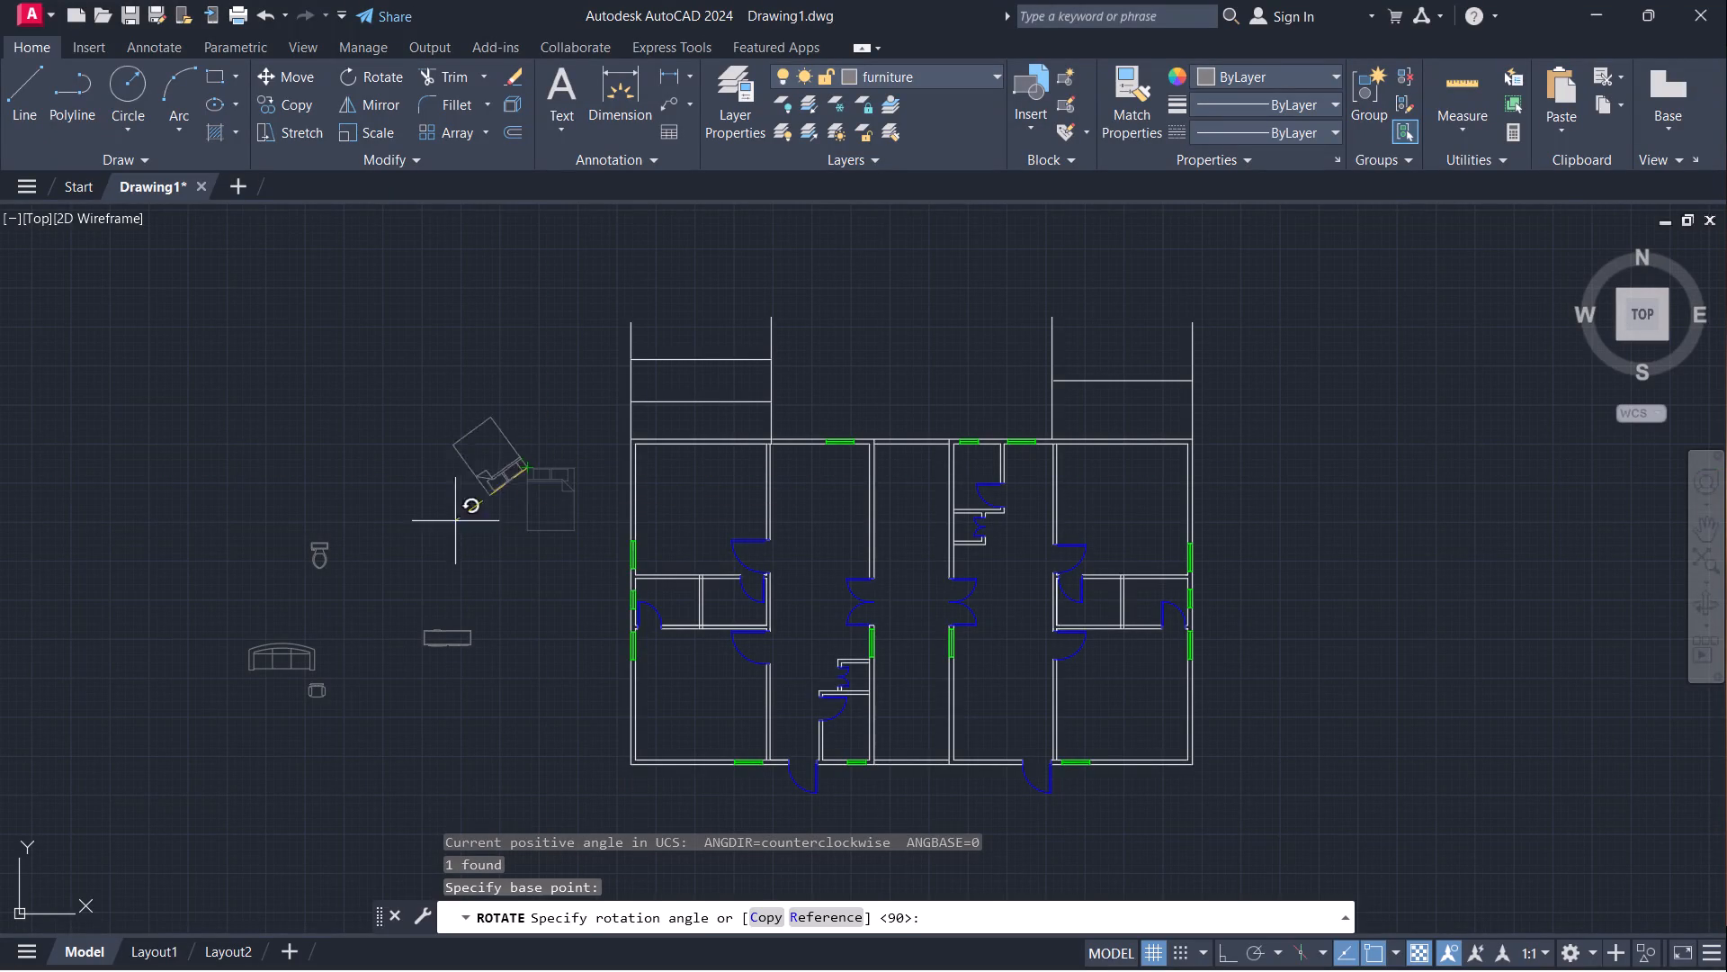
{"action": "left_click", "coordinate": [521, 391]}
Scale the rotated queen bed up freehand from its lower-left corner.
{"action": "left_click", "coordinate": [496, 392]}
{"action": "left_click", "coordinate": [622, 534]}
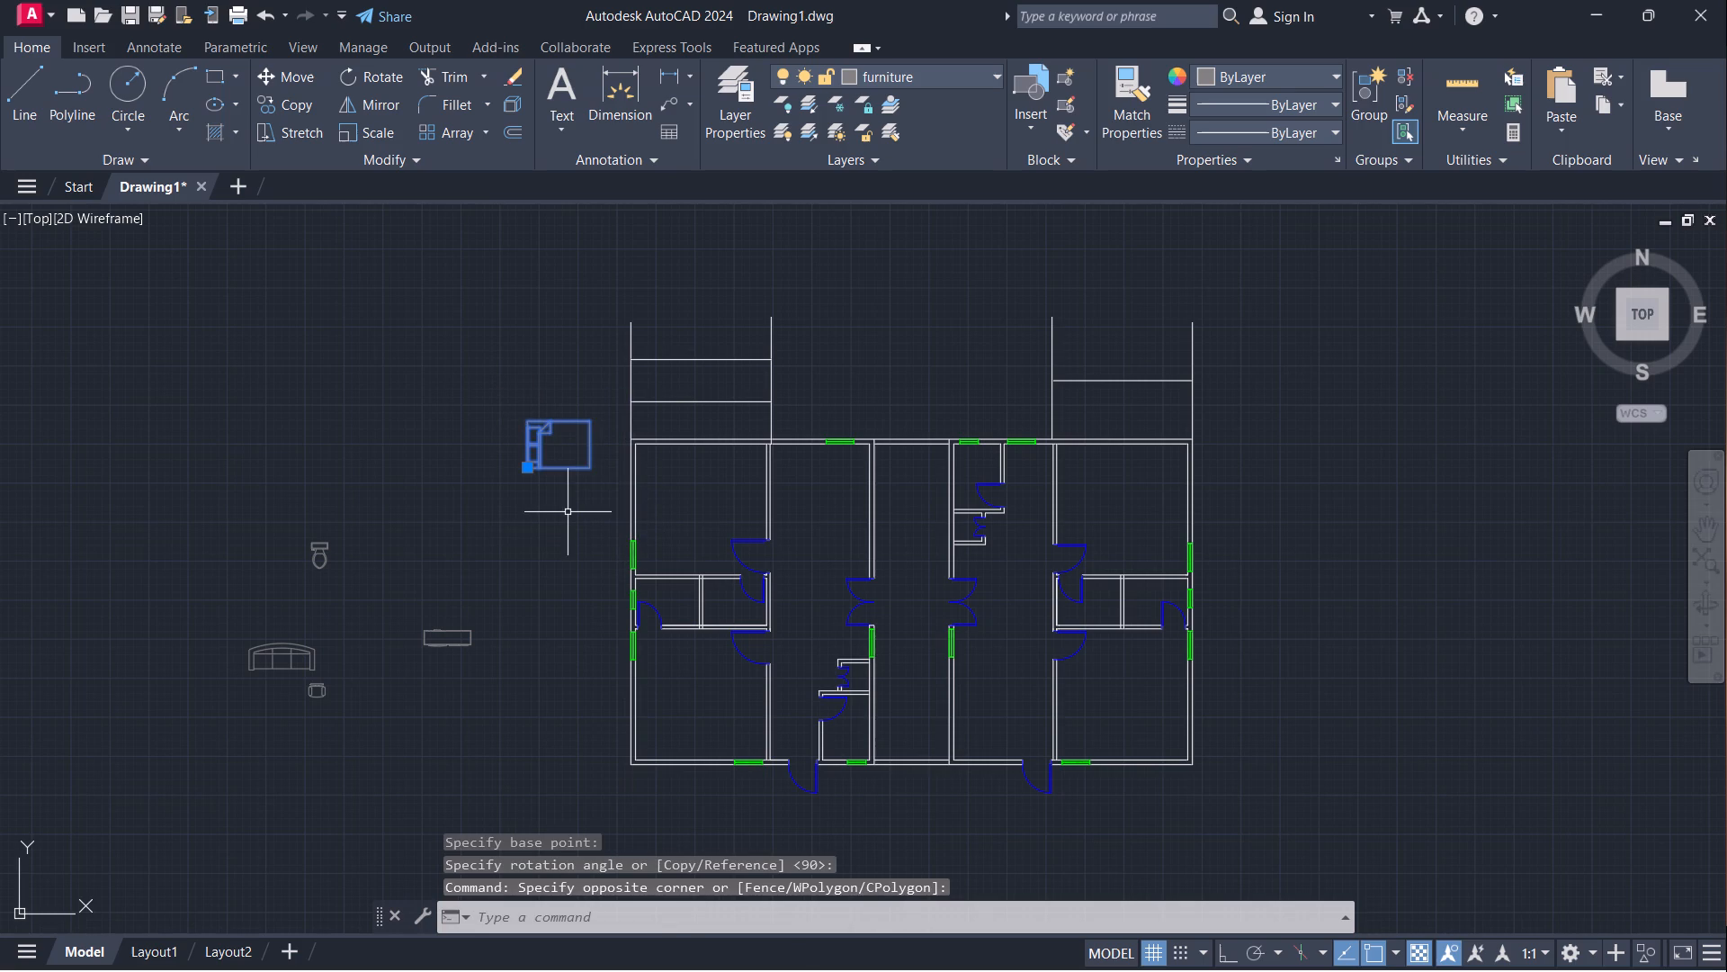
{"action": "type", "text": "sc"}
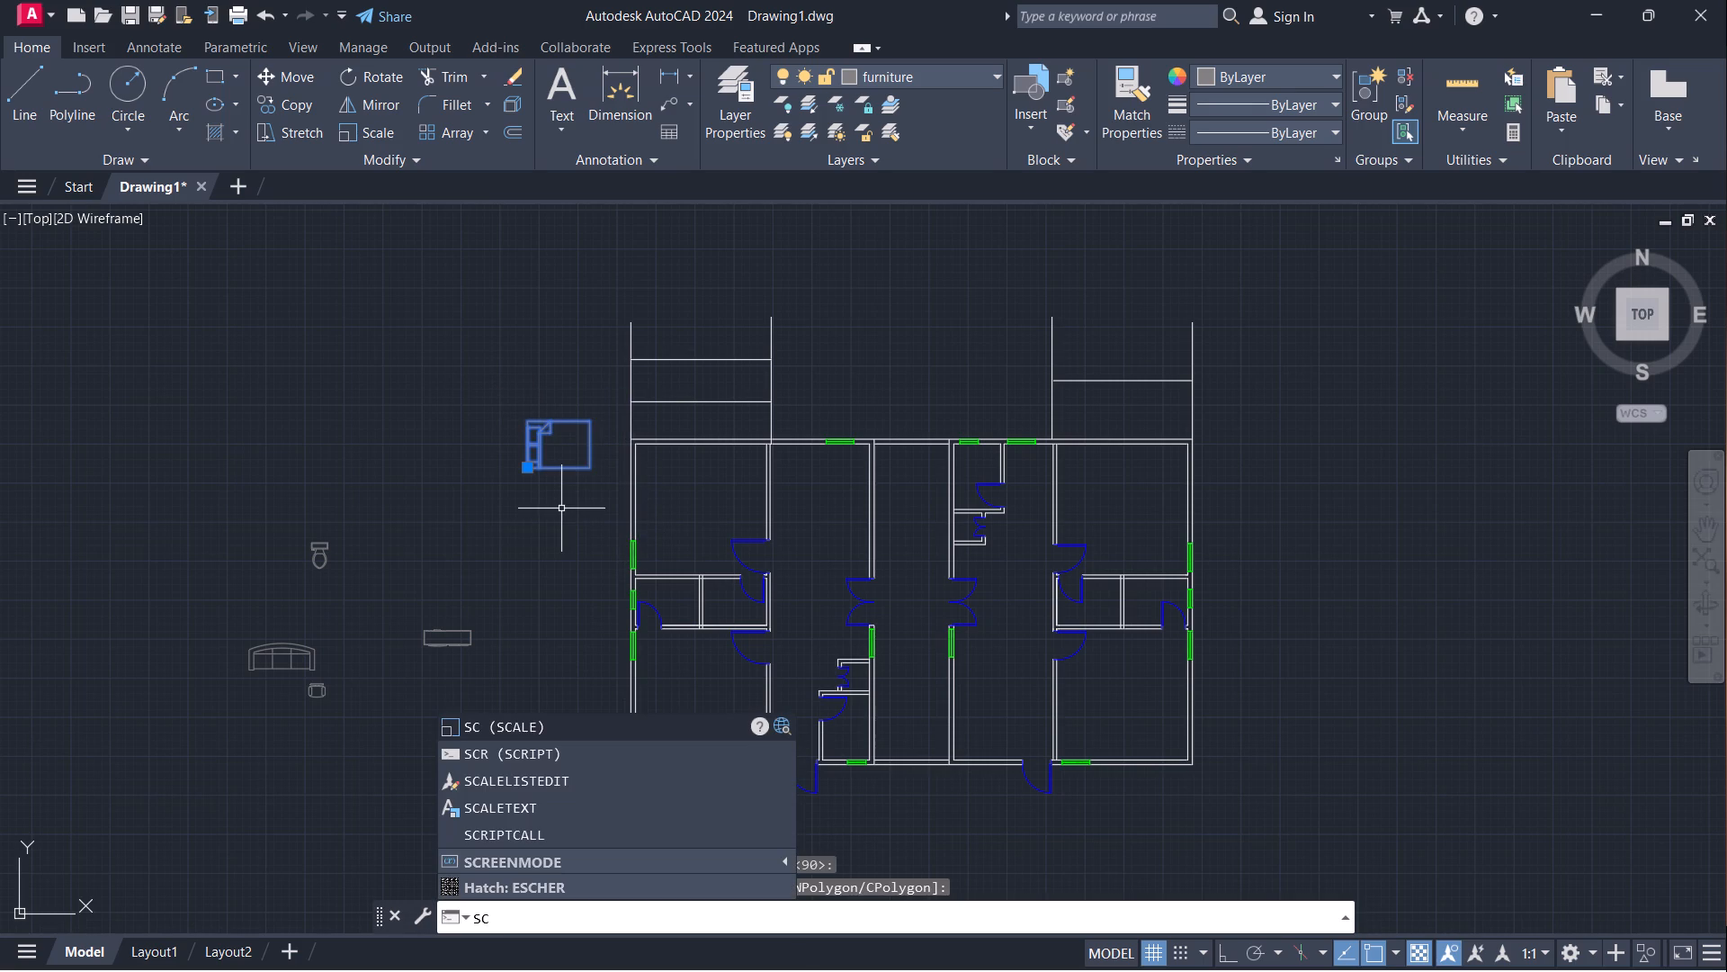
{"action": "key", "text": "Return"}
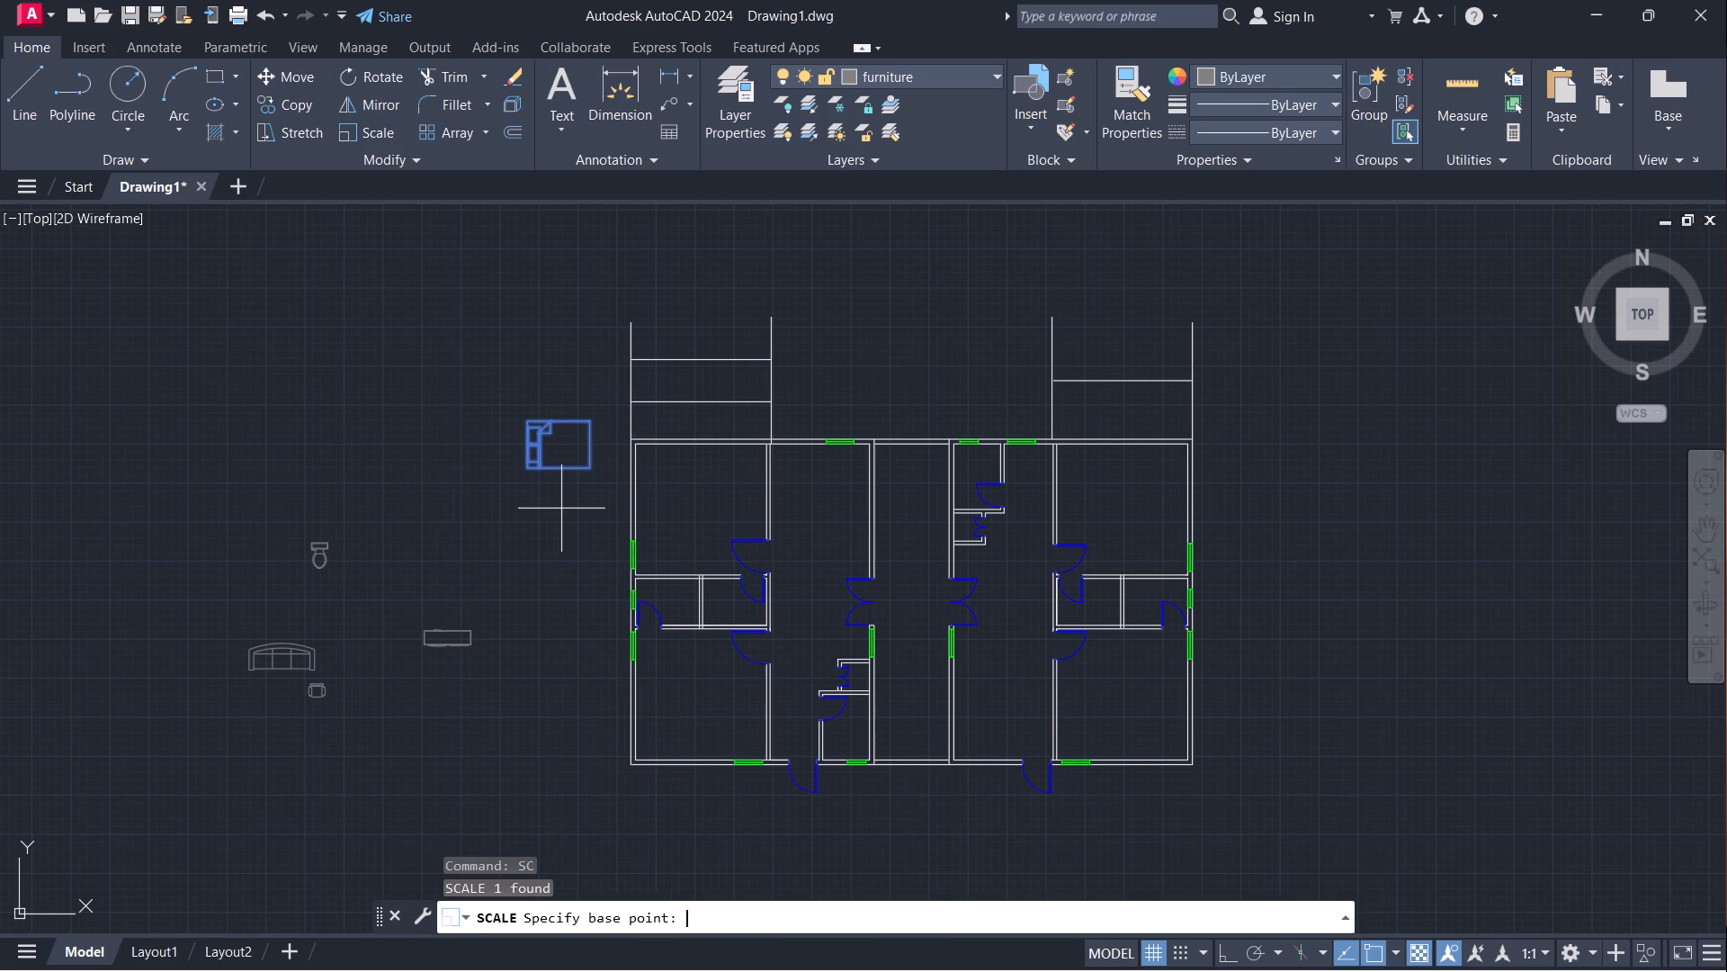
{"action": "left_click", "coordinate": [522, 470]}
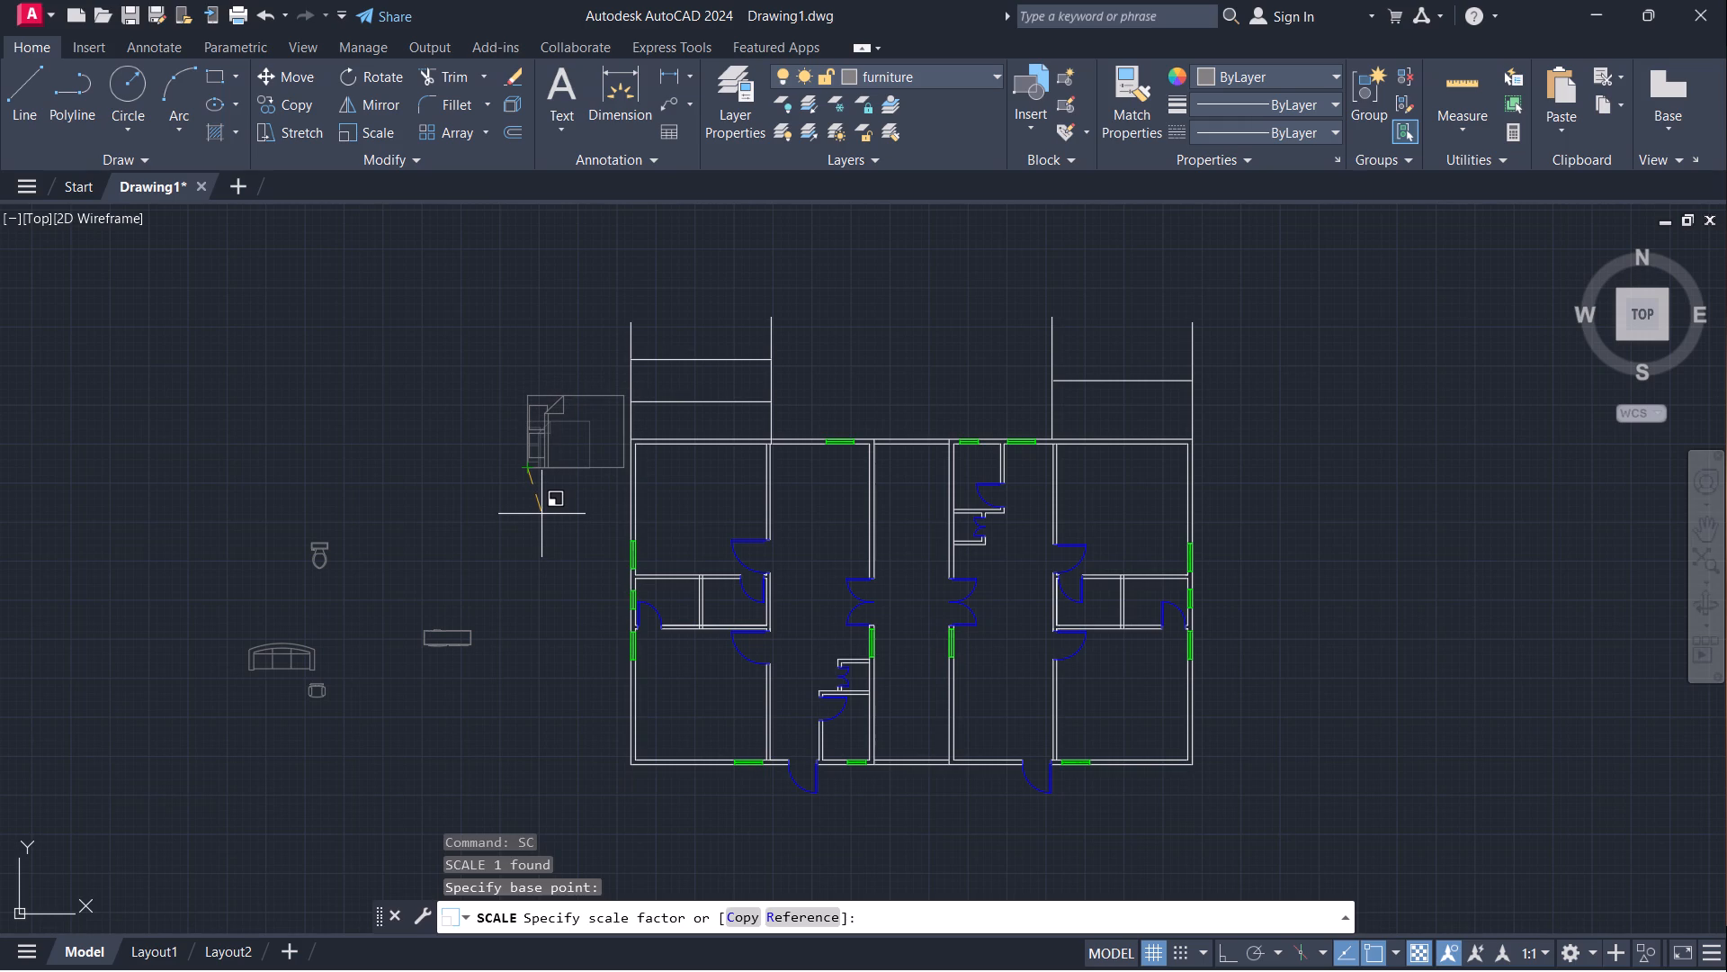
{"action": "left_click", "coordinate": [541, 514]}
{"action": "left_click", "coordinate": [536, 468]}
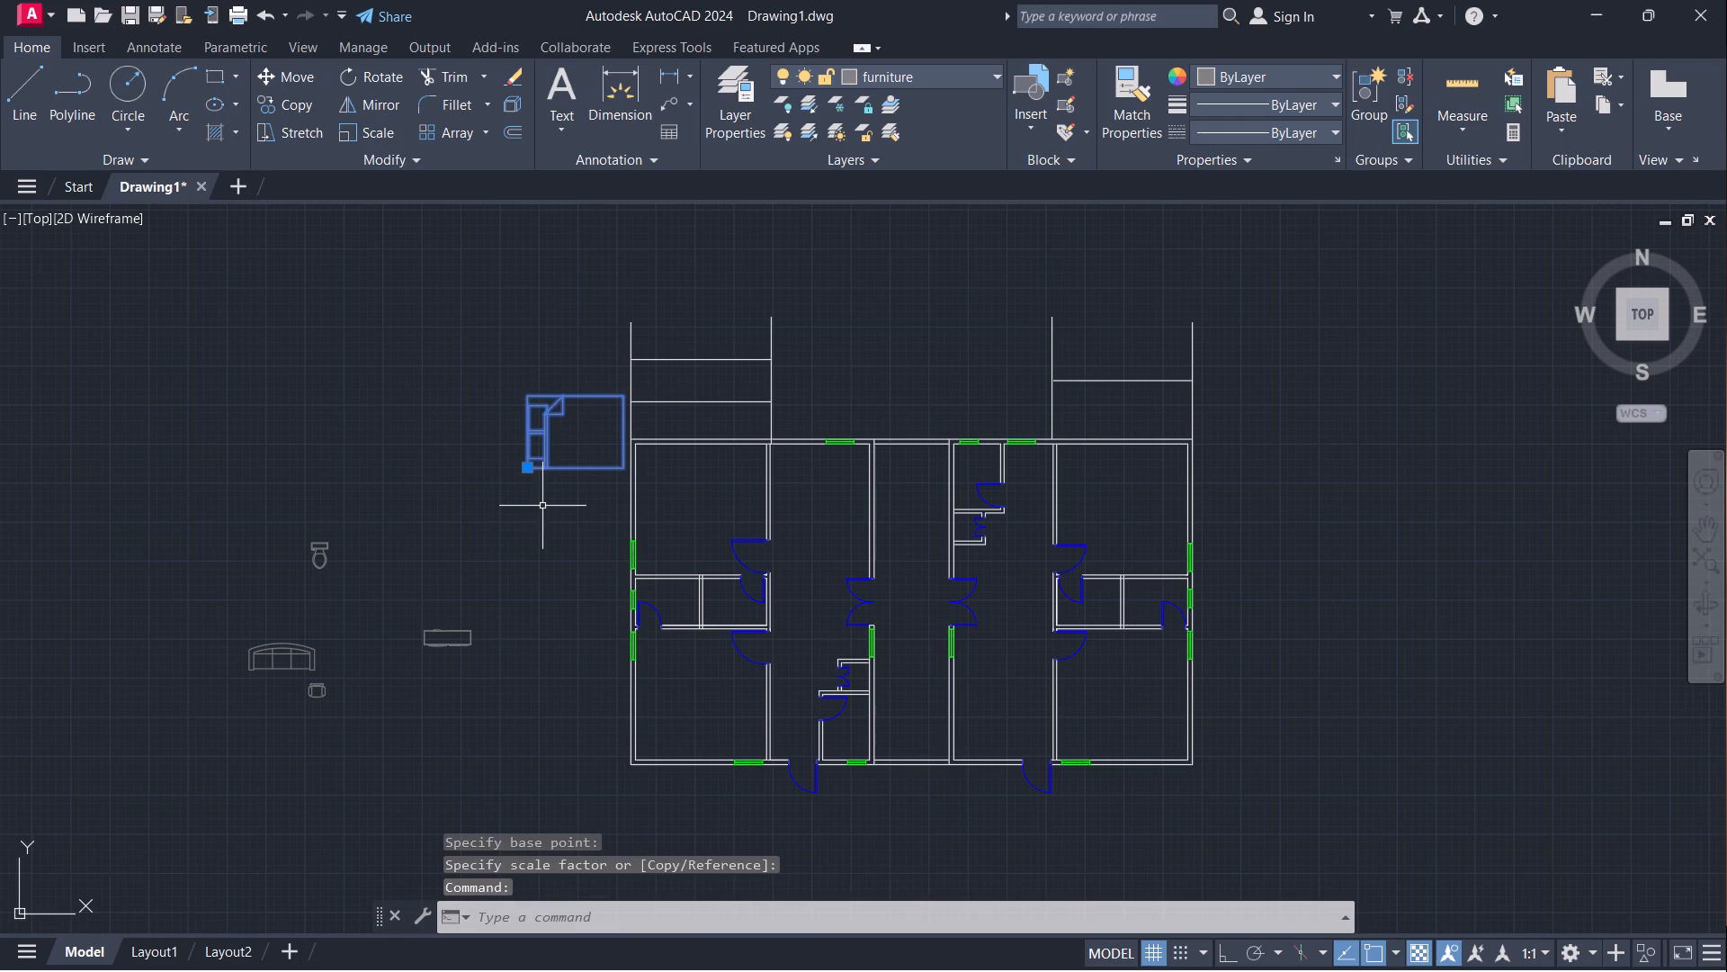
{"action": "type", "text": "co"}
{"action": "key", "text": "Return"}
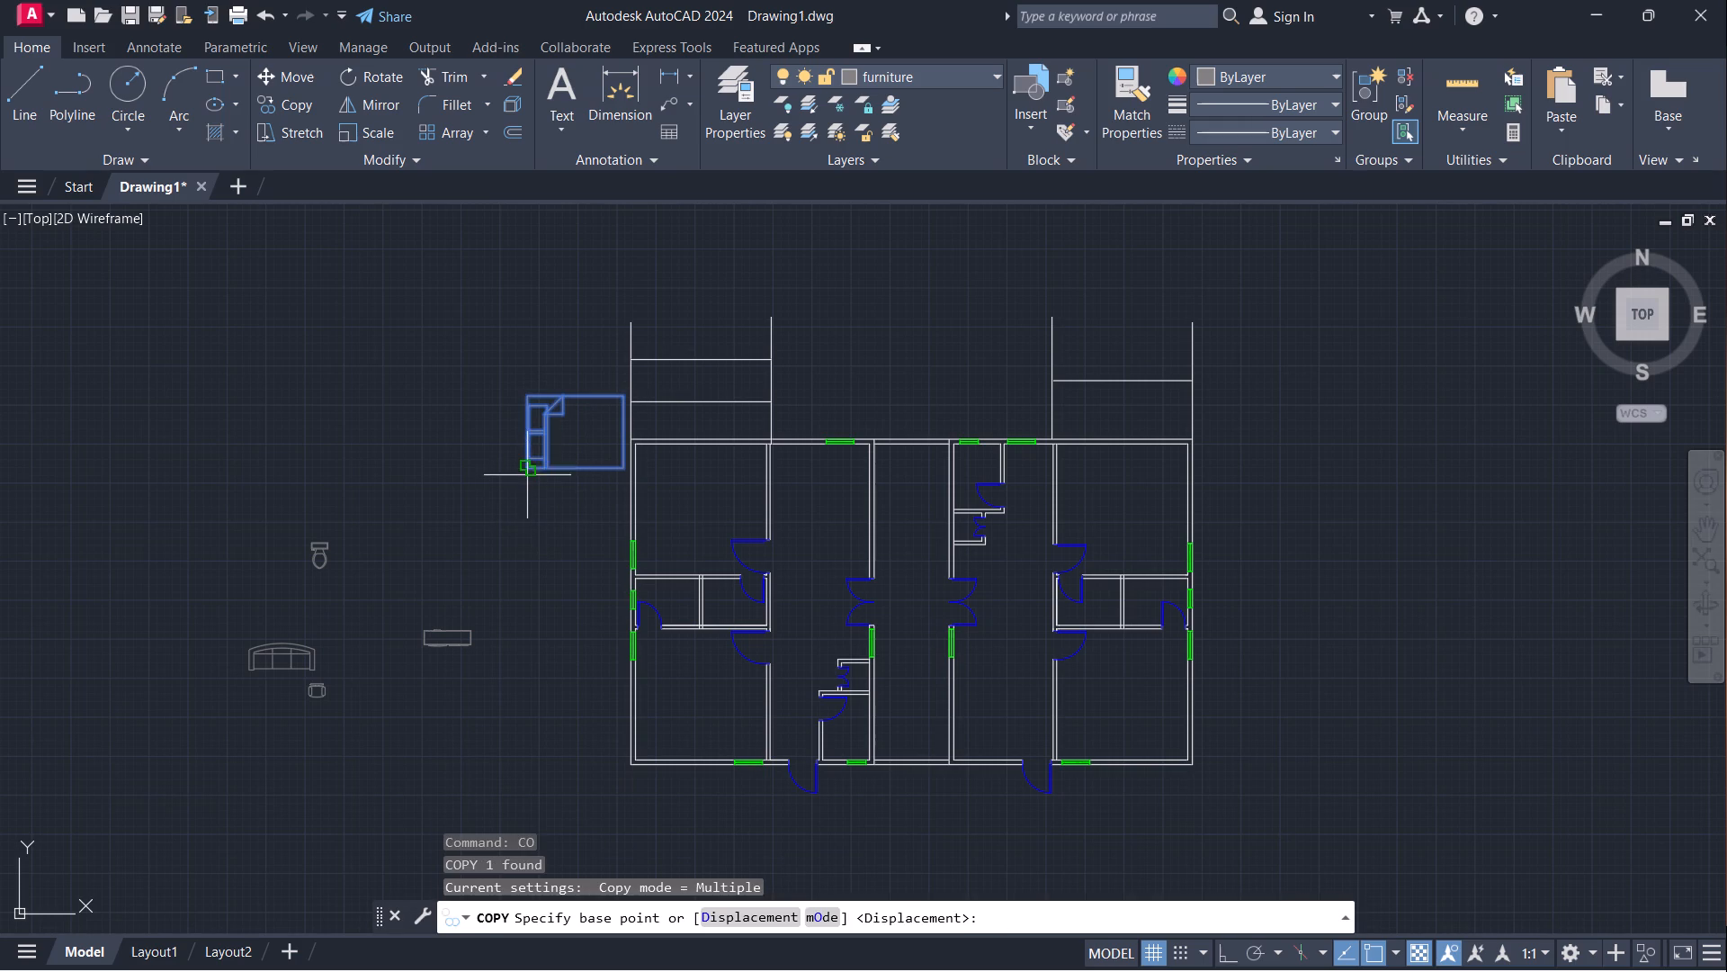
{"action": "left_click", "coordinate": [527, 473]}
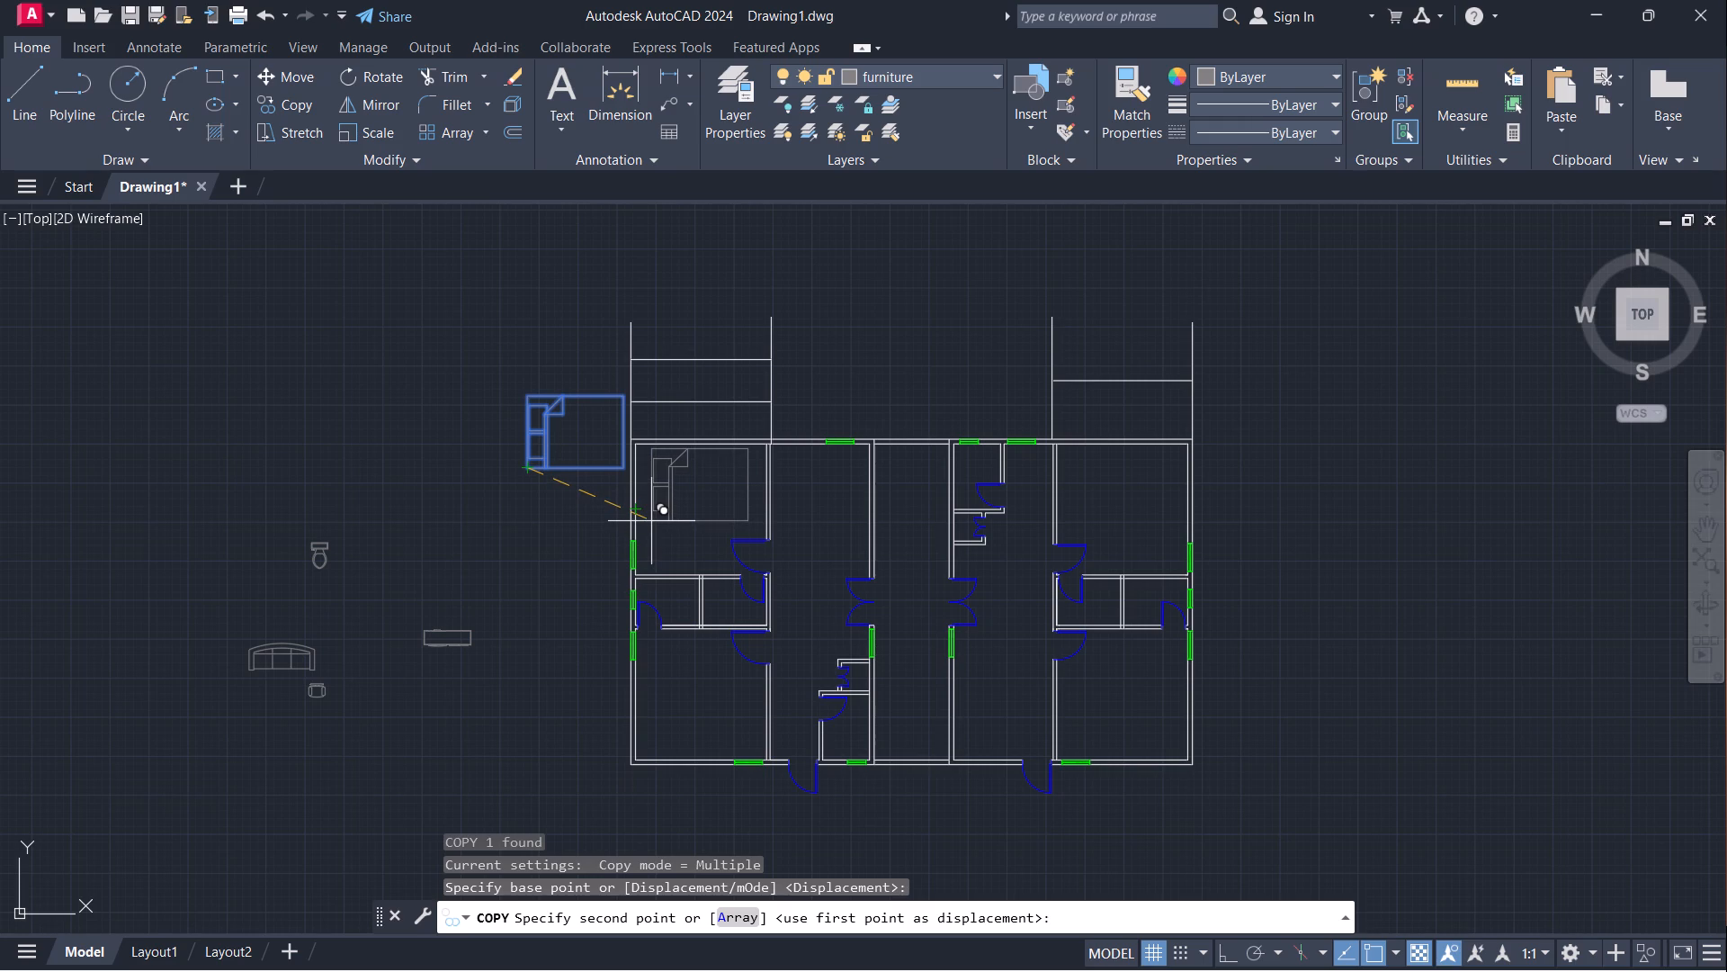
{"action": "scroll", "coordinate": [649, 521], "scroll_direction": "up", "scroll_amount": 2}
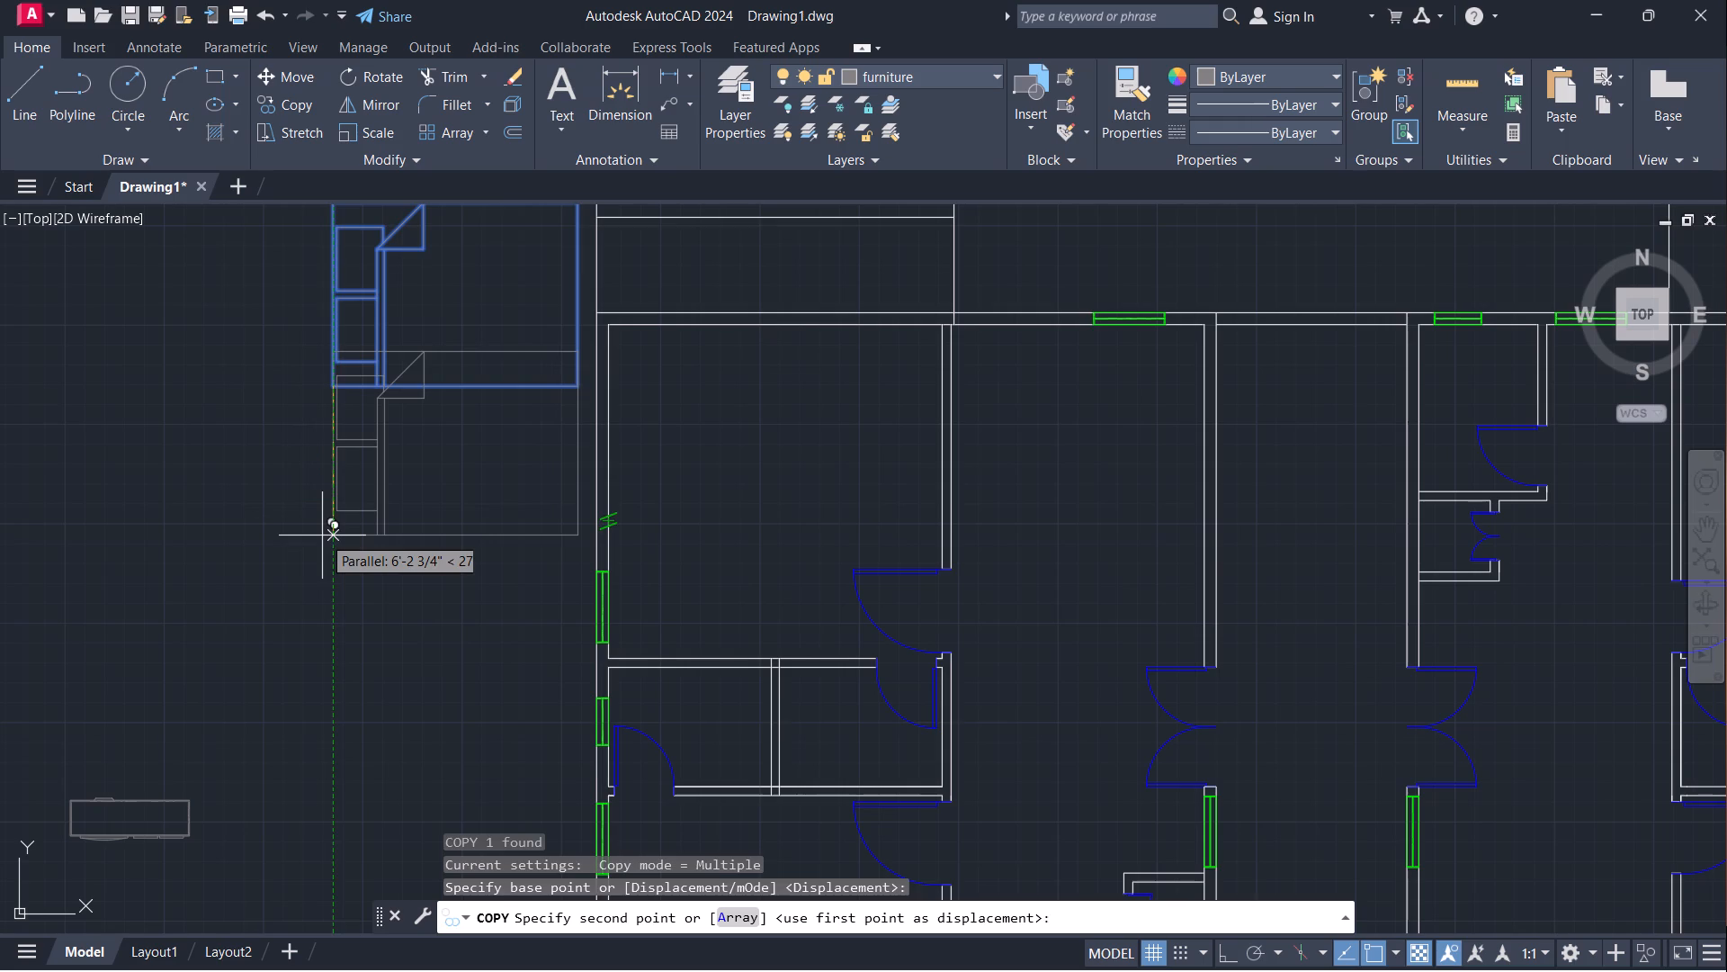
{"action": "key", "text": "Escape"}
Scale the enlarged queen bed down slightly from its lower-left corner to suit the bedrooms.
{"action": "left_click", "coordinate": [340, 385]}
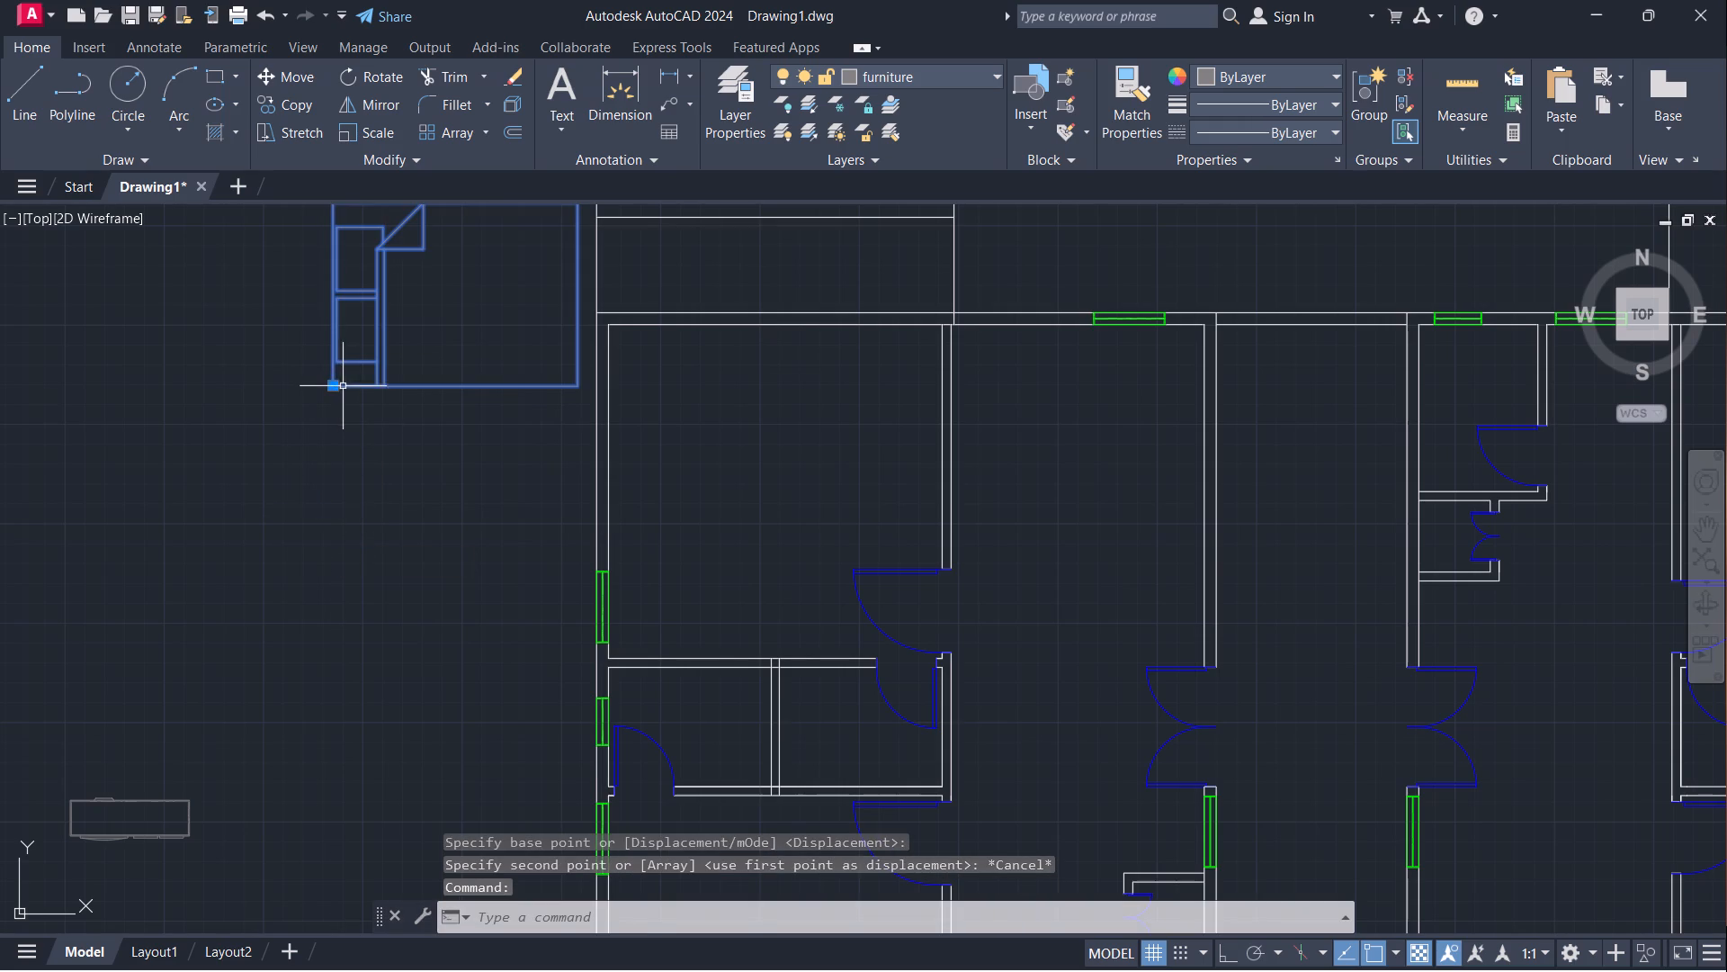
{"action": "type", "text": "sc"}
{"action": "key", "text": "Return"}
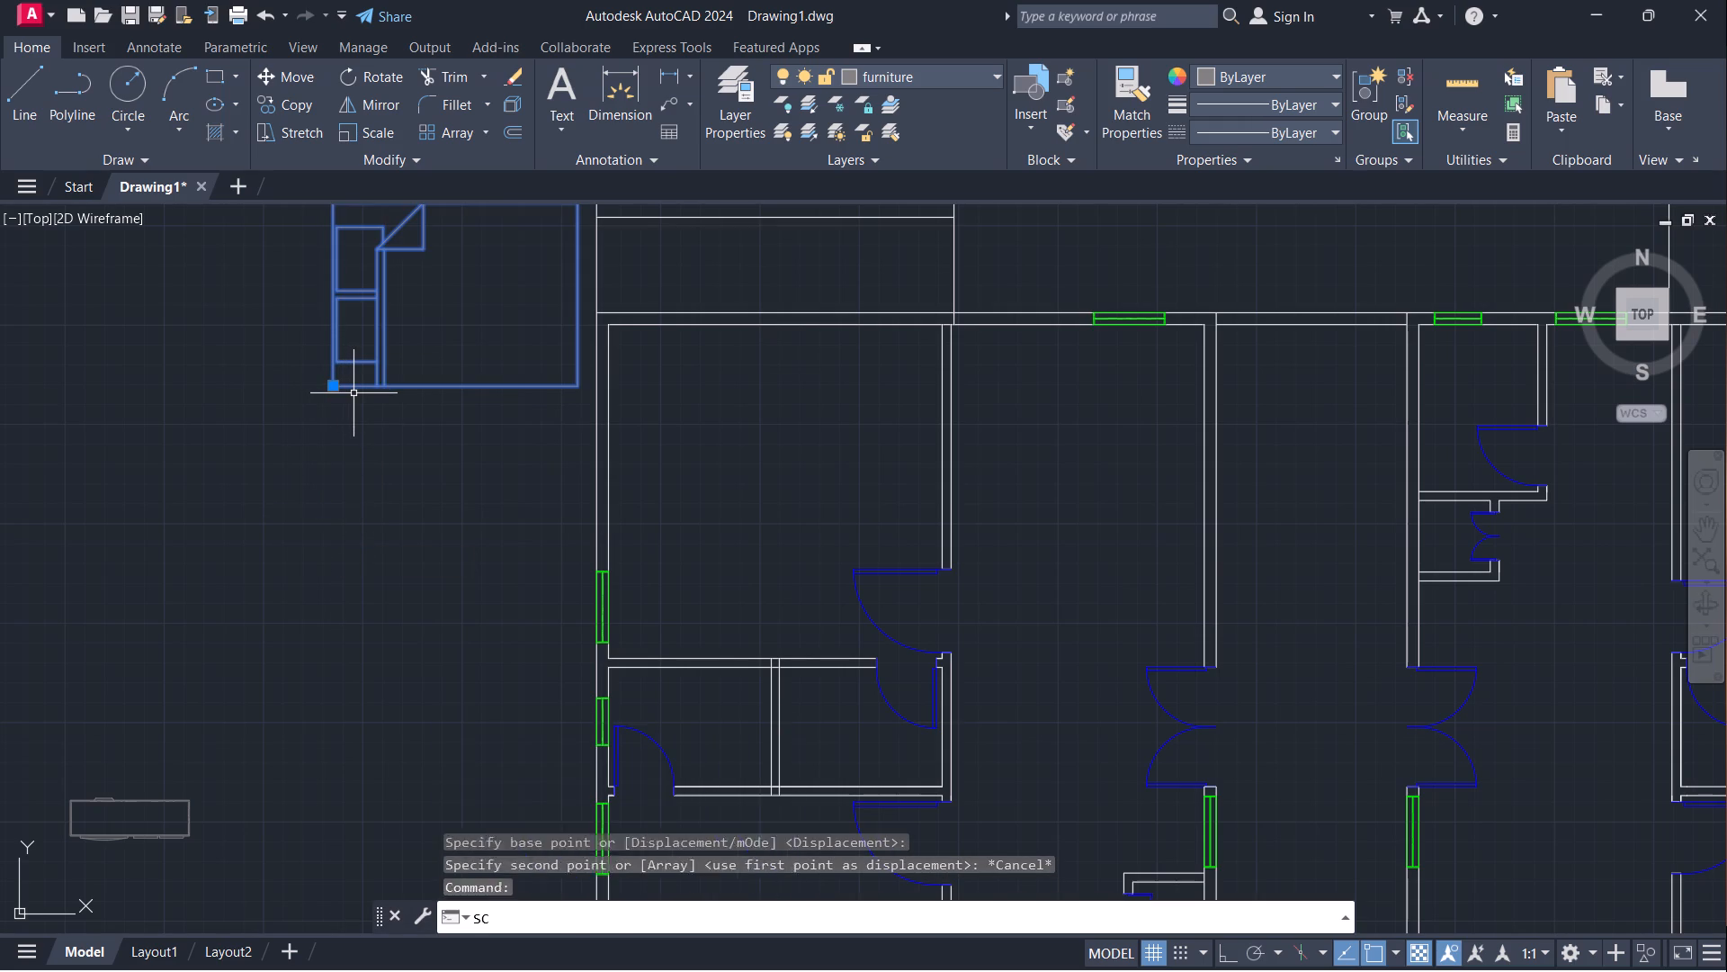
{"action": "left_click", "coordinate": [327, 391]}
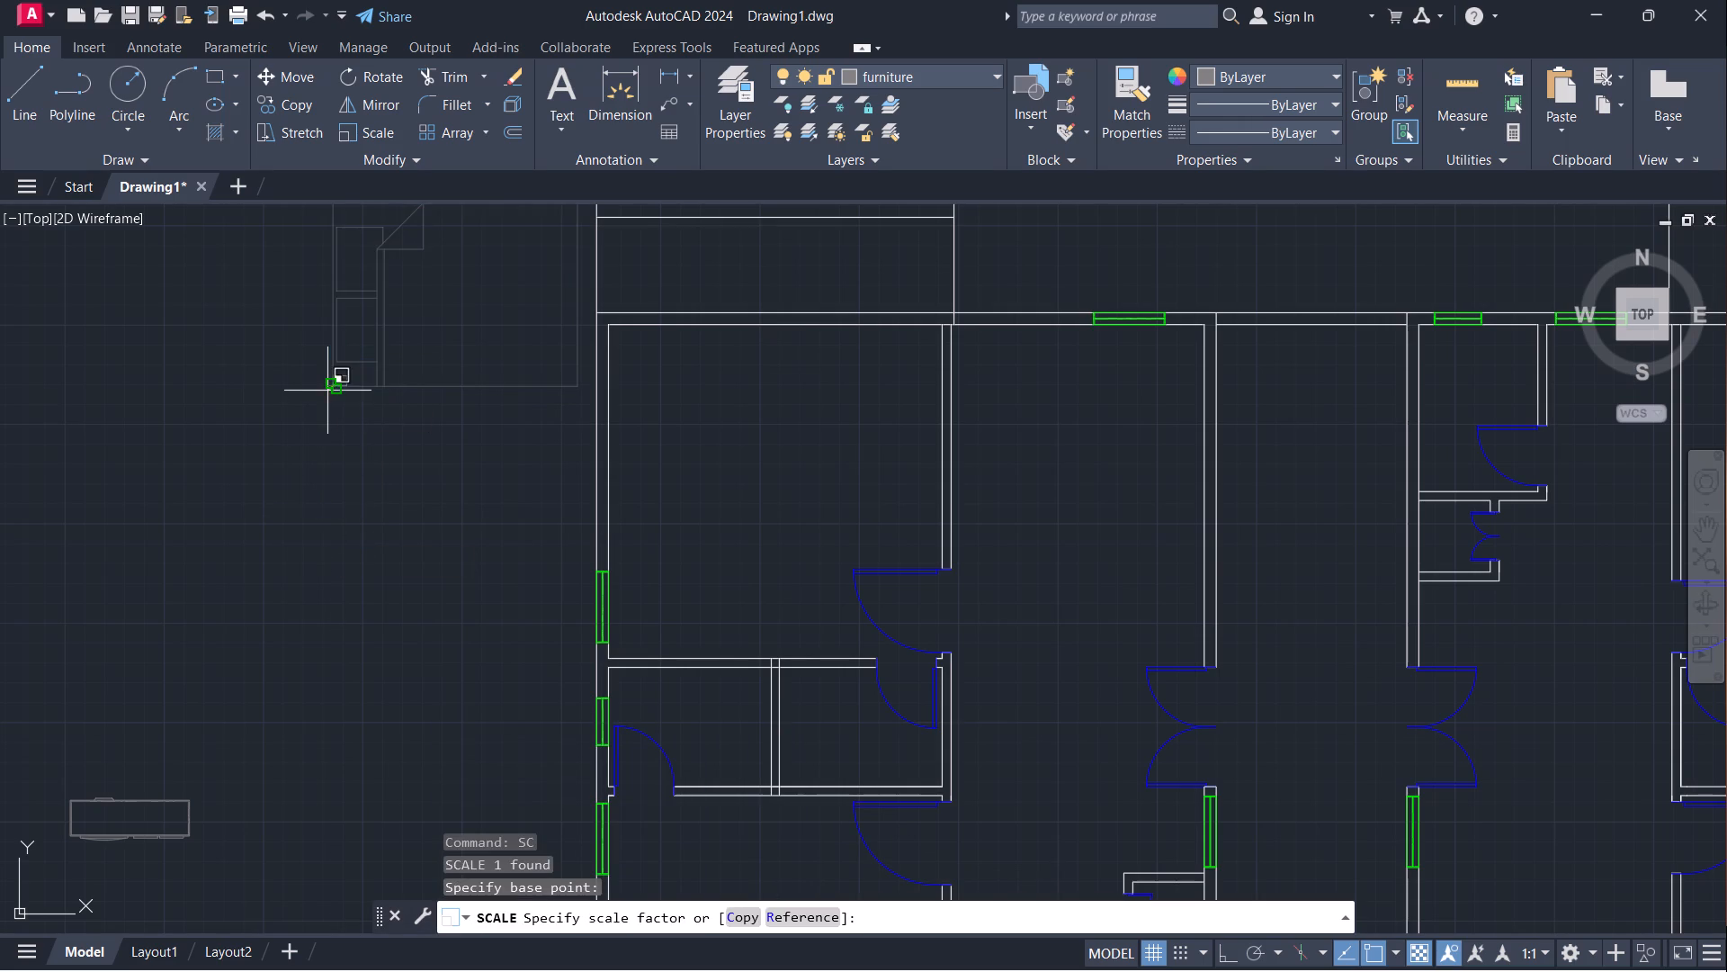
{"action": "left_click", "coordinate": [439, 403]}
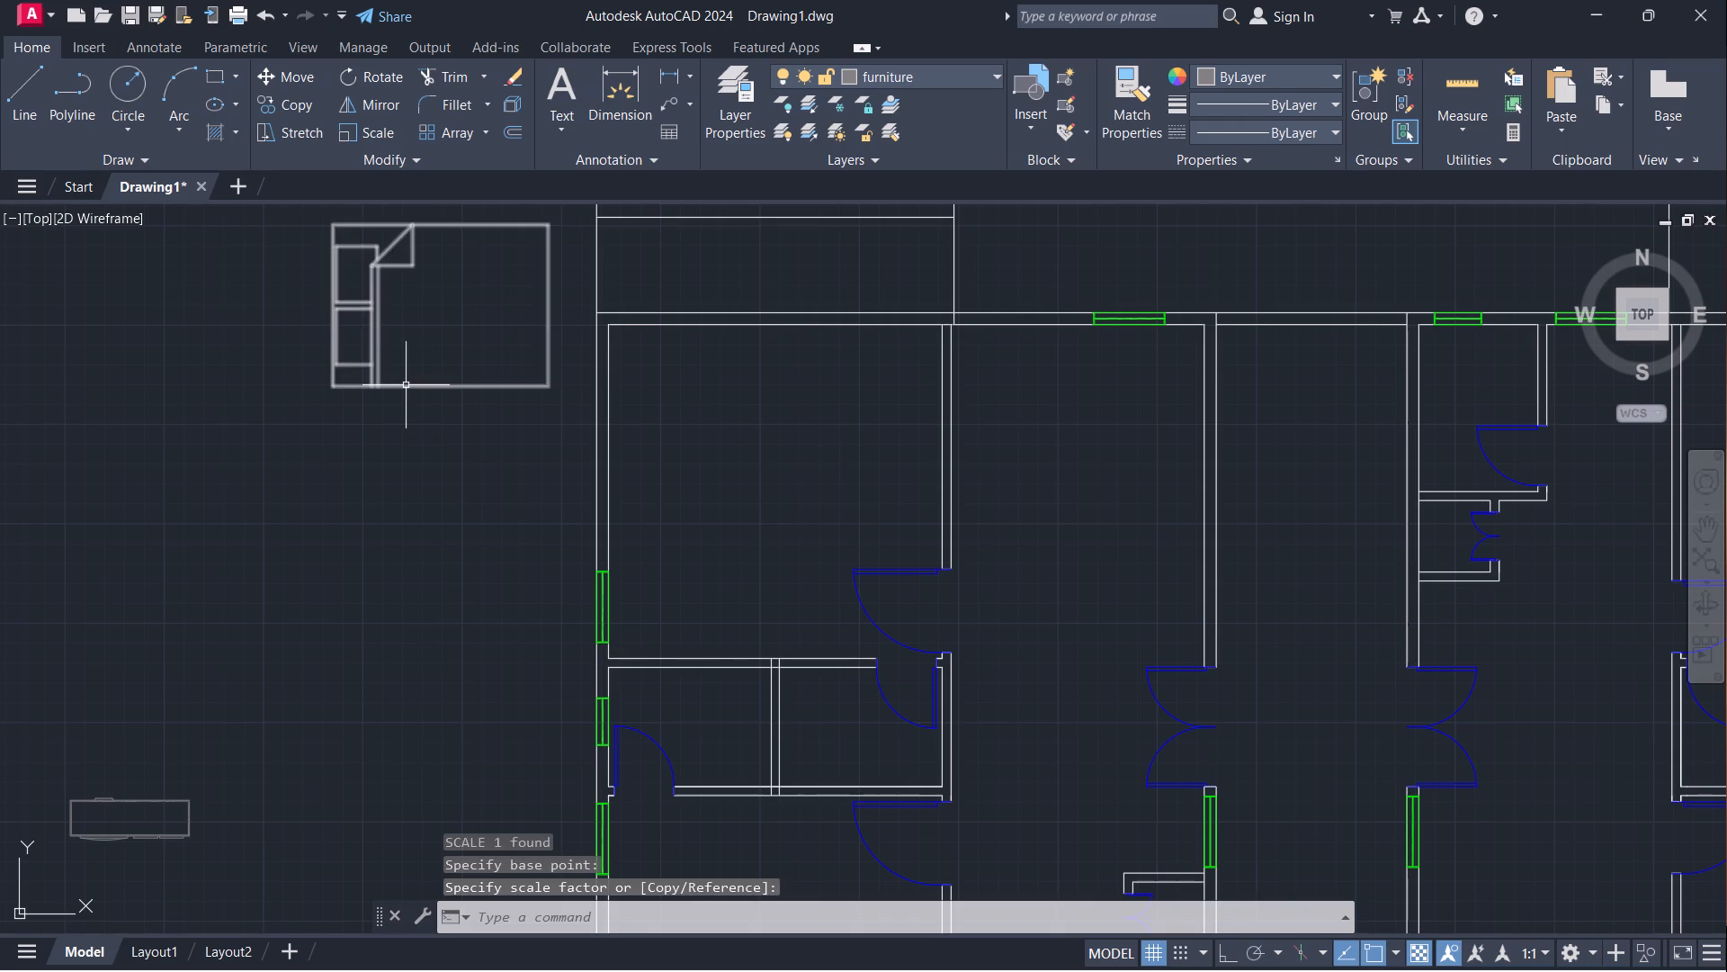
Copy the queen bed from its lower-left corner into the northwest room, with its headboard near the west wall.
{"action": "left_click", "coordinate": [405, 384]}
{"action": "type", "text": "co"}
{"action": "key", "text": "Return"}
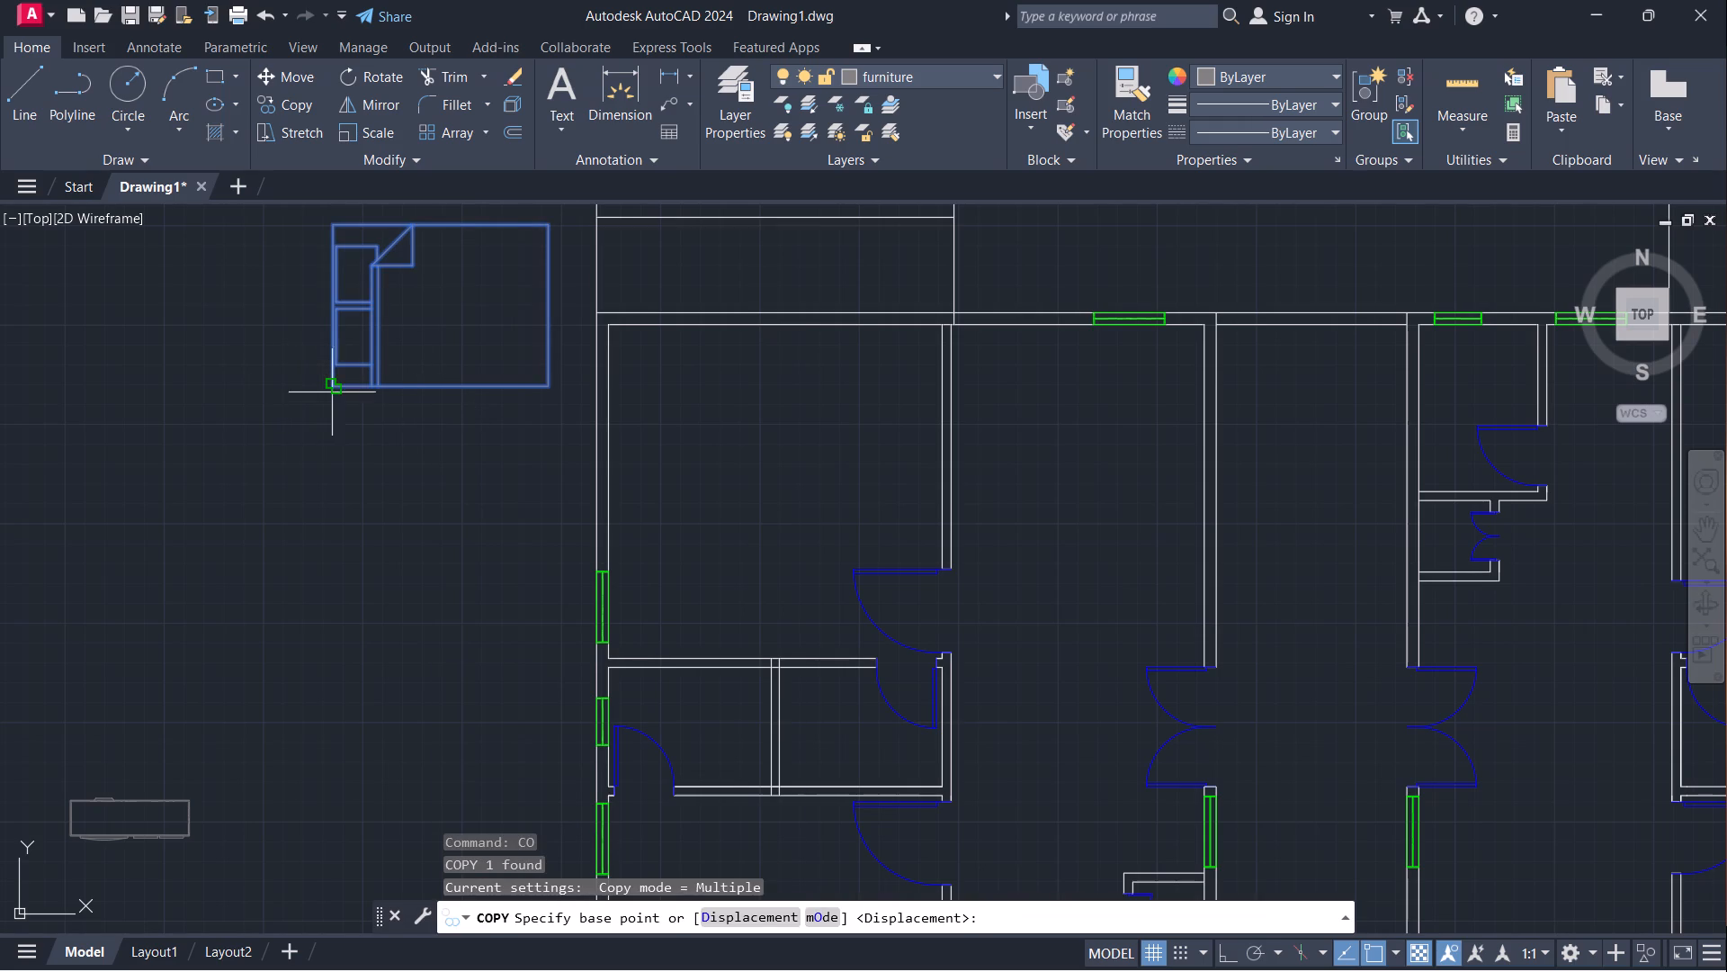
{"action": "left_click", "coordinate": [335, 388]}
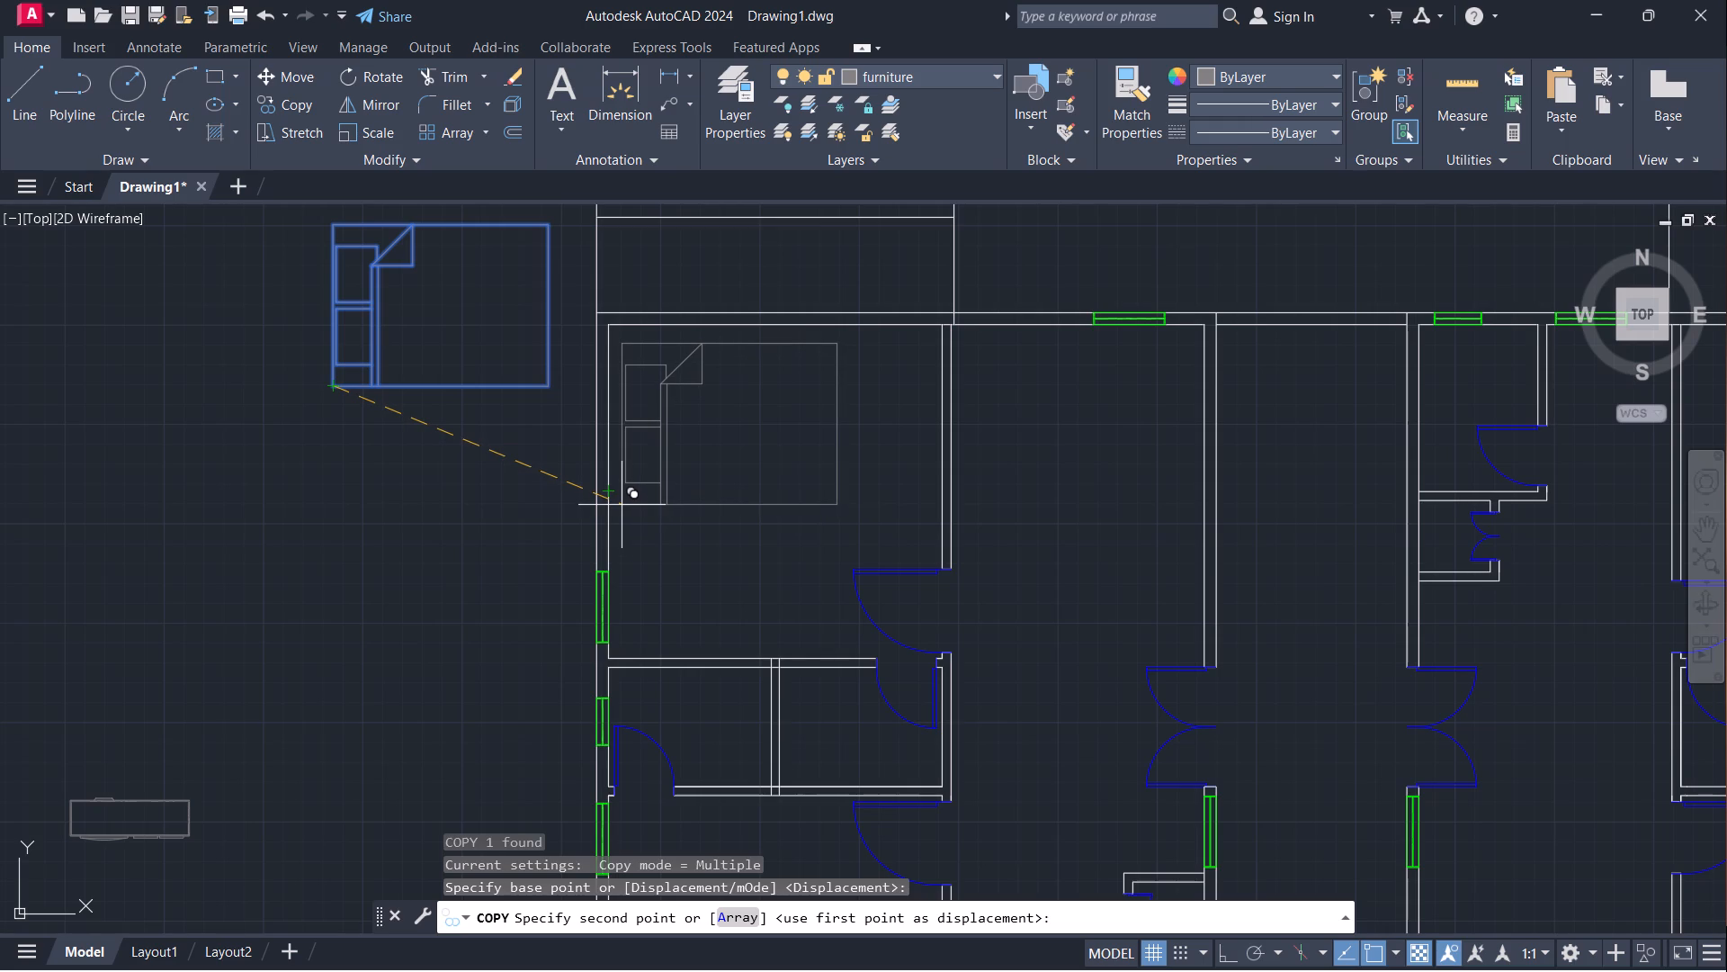
{"action": "left_click", "coordinate": [622, 505]}
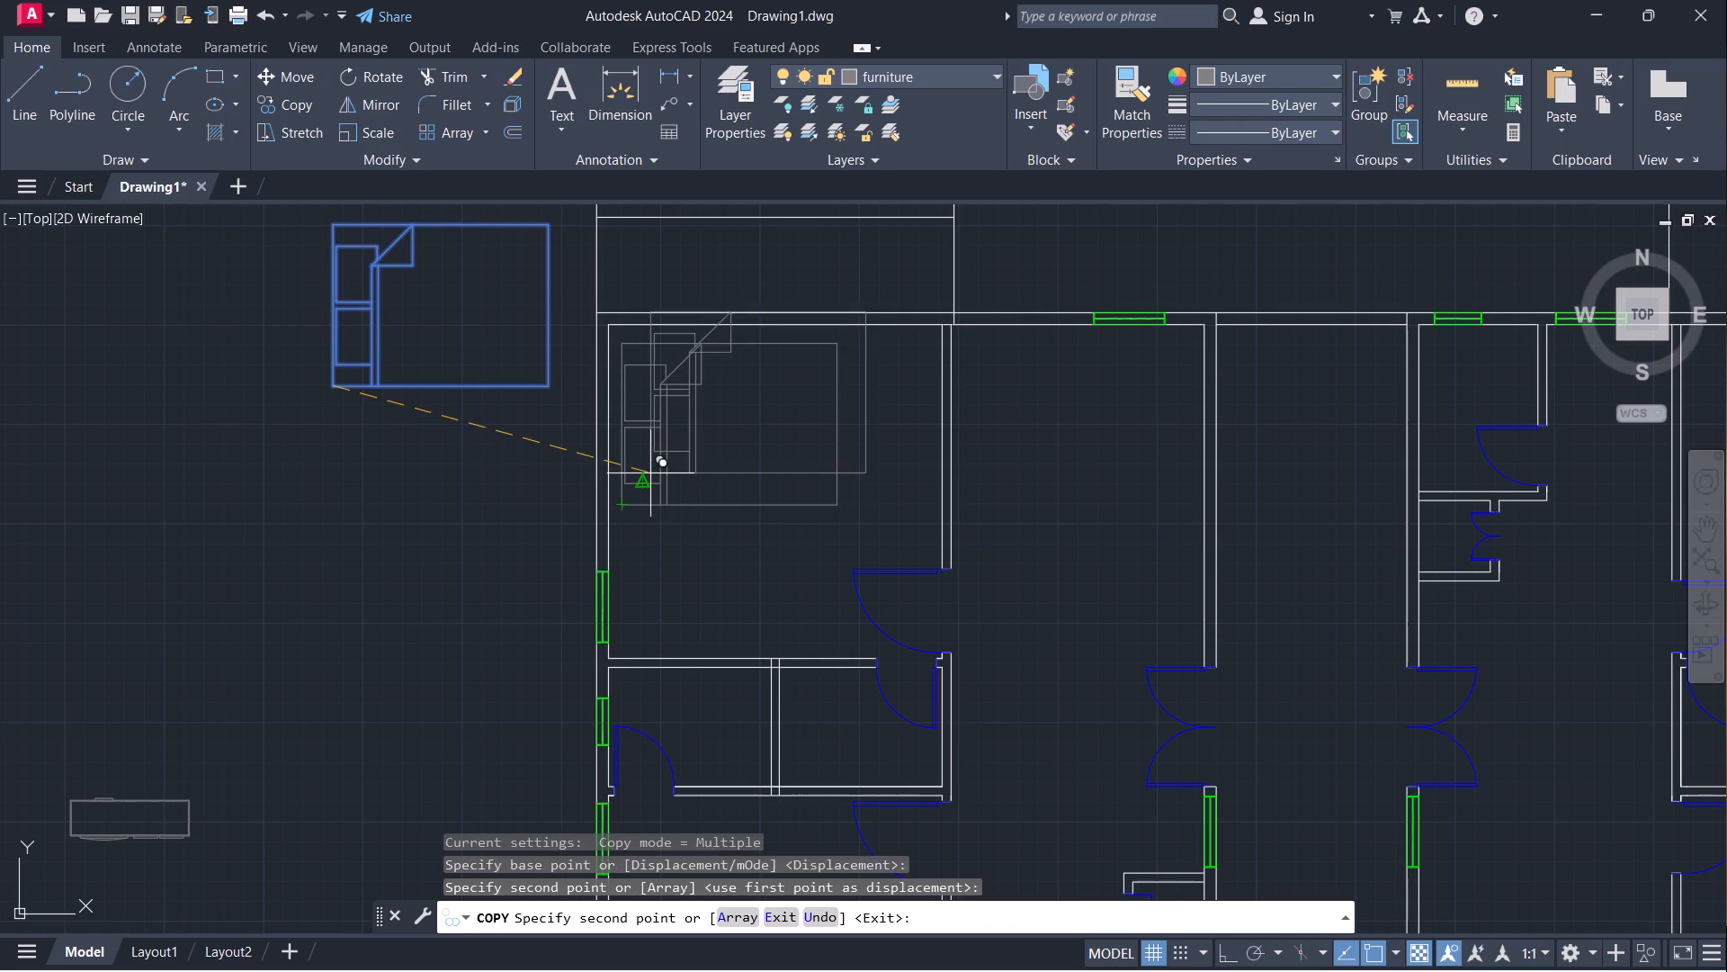
Place another copy of the bed in the southwest room, near its lower-left inner corner, and end copying.
{"action": "scroll", "coordinate": [682, 447], "scroll_direction": "down", "scroll_amount": 2}
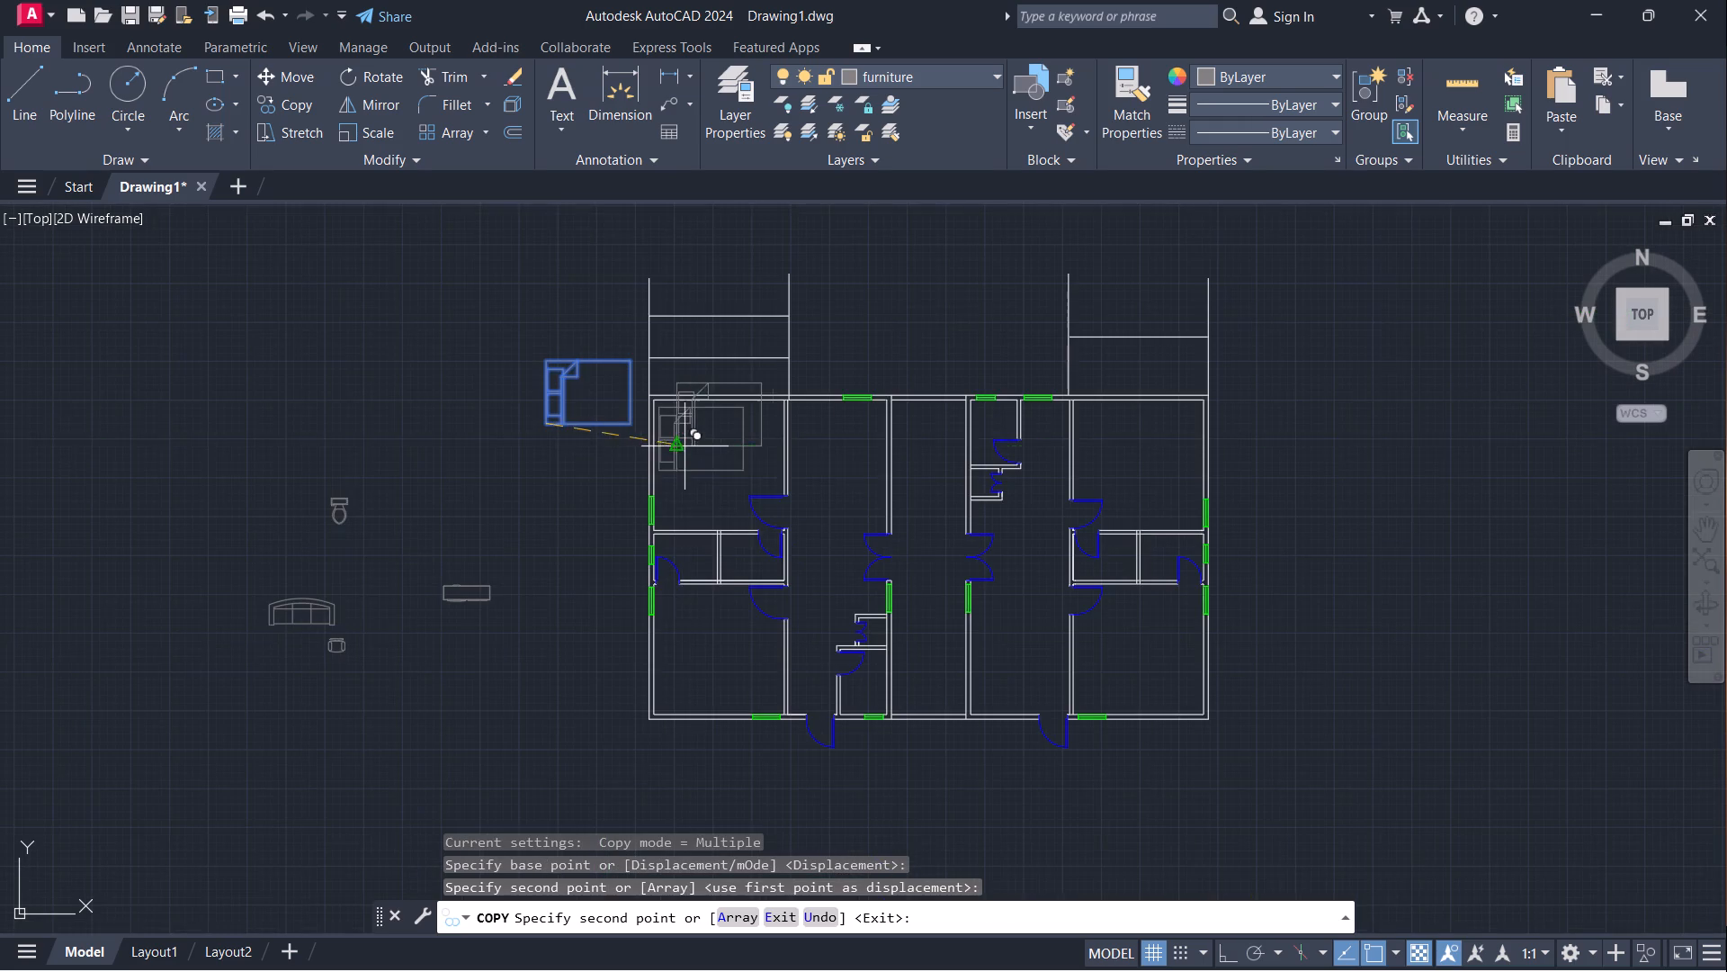
{"action": "scroll", "coordinate": [672, 697], "scroll_direction": "up", "scroll_amount": 4}
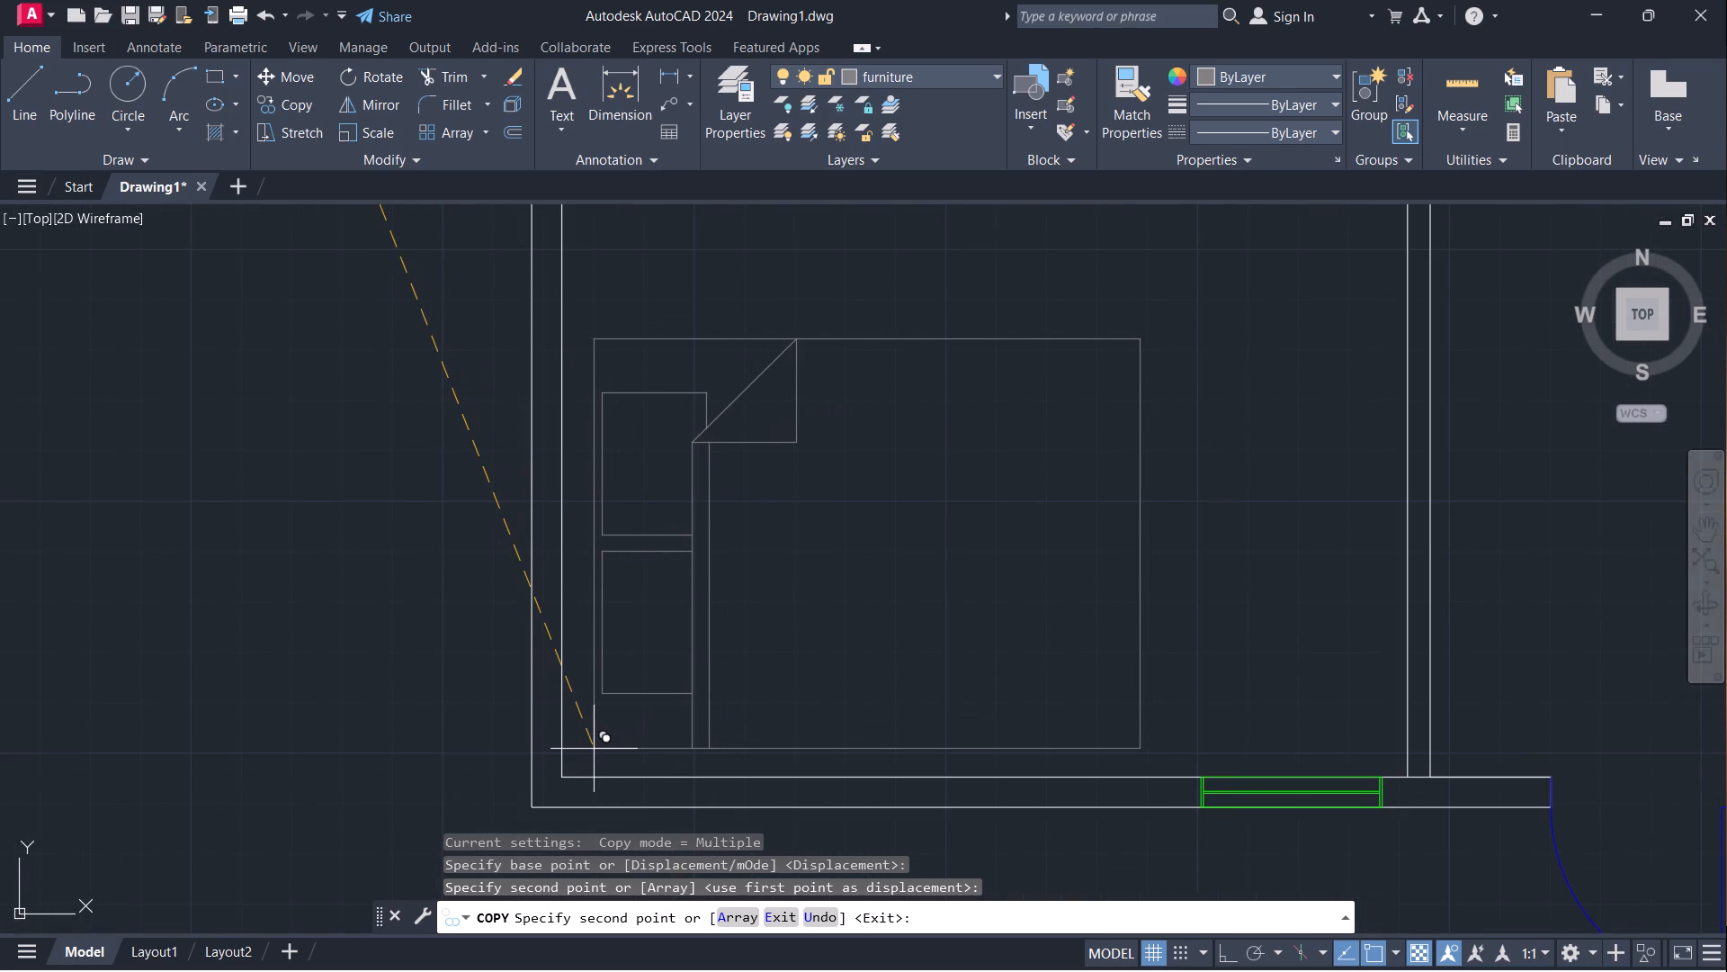
{"action": "left_click", "coordinate": [594, 749]}
{"action": "scroll", "coordinate": [693, 657], "scroll_direction": "down", "scroll_amount": 4}
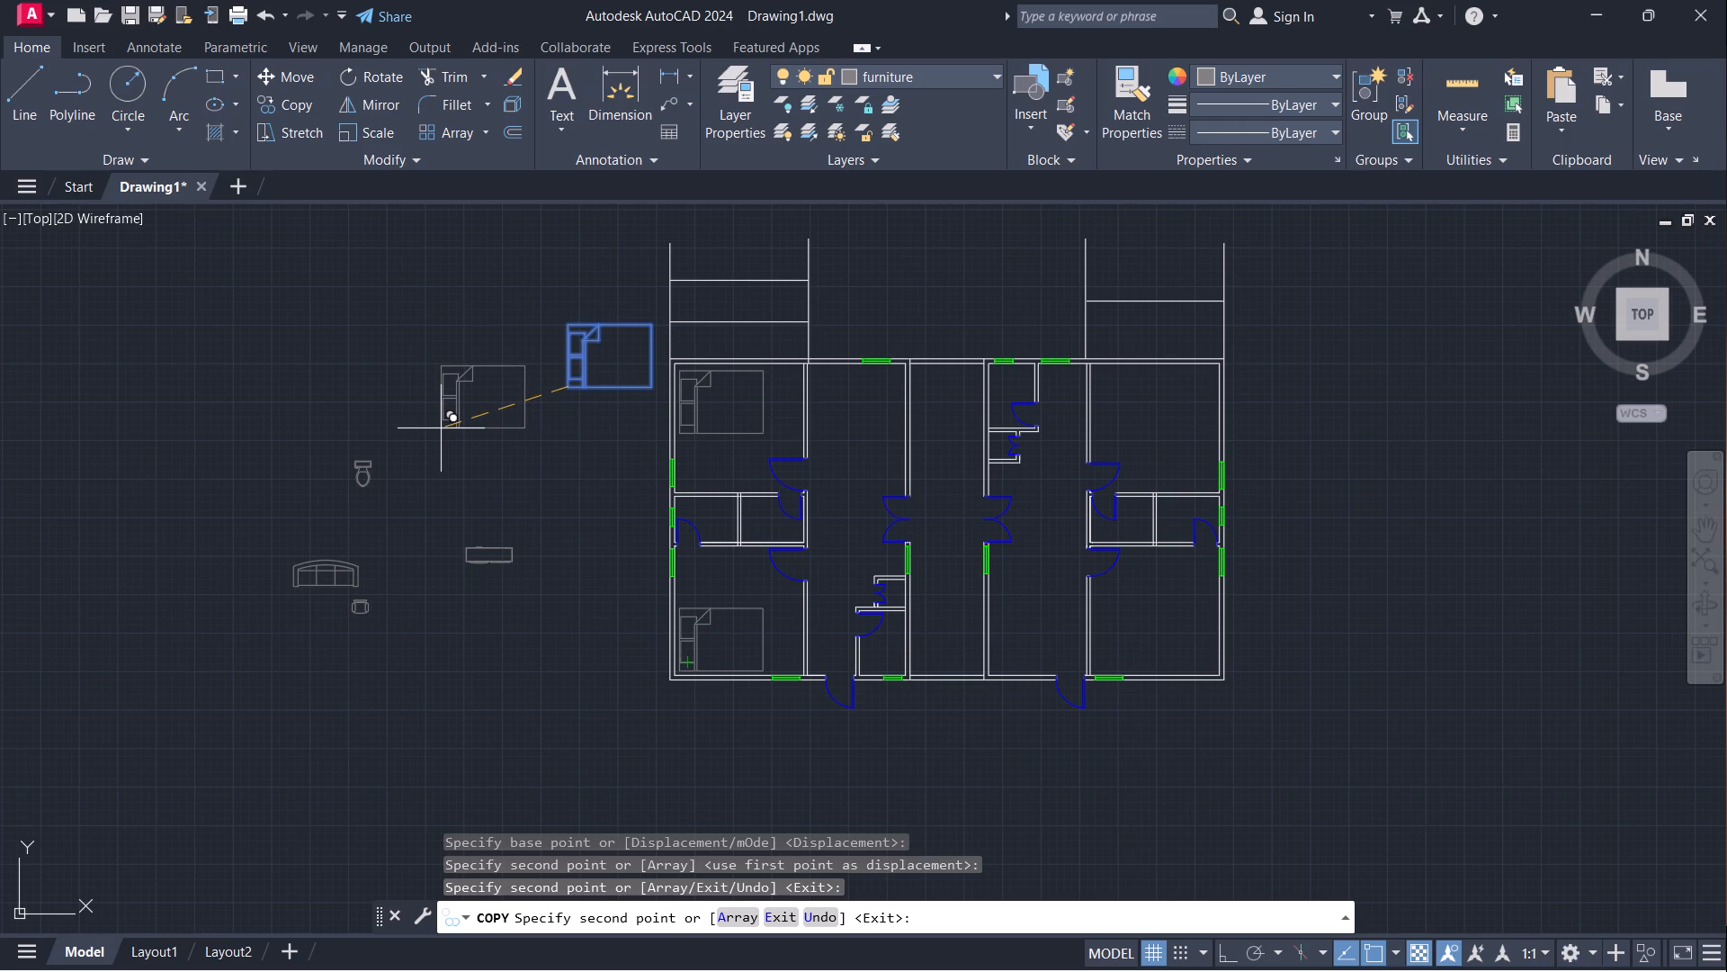
{"action": "key", "text": "Escape"}
Mirror the queen bed outside the plan about a vertical line just west of it, keeping the original.
{"action": "left_click", "coordinate": [577, 387]}
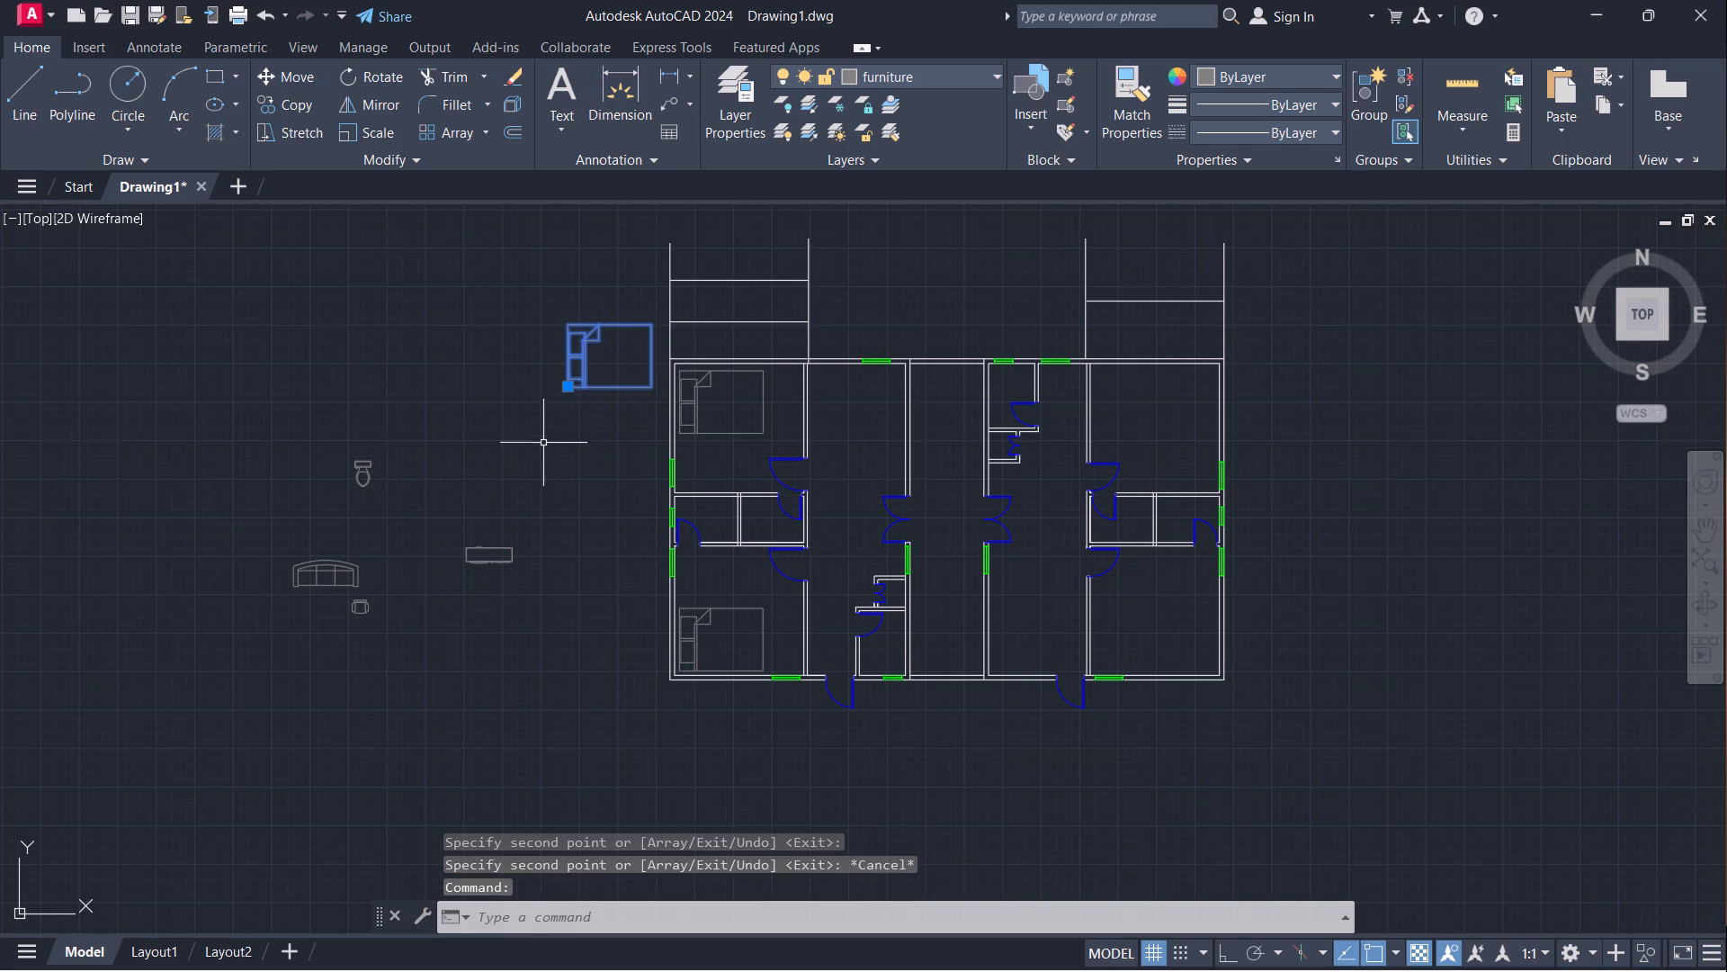
{"action": "type", "text": "mi"}
{"action": "key", "text": "Return"}
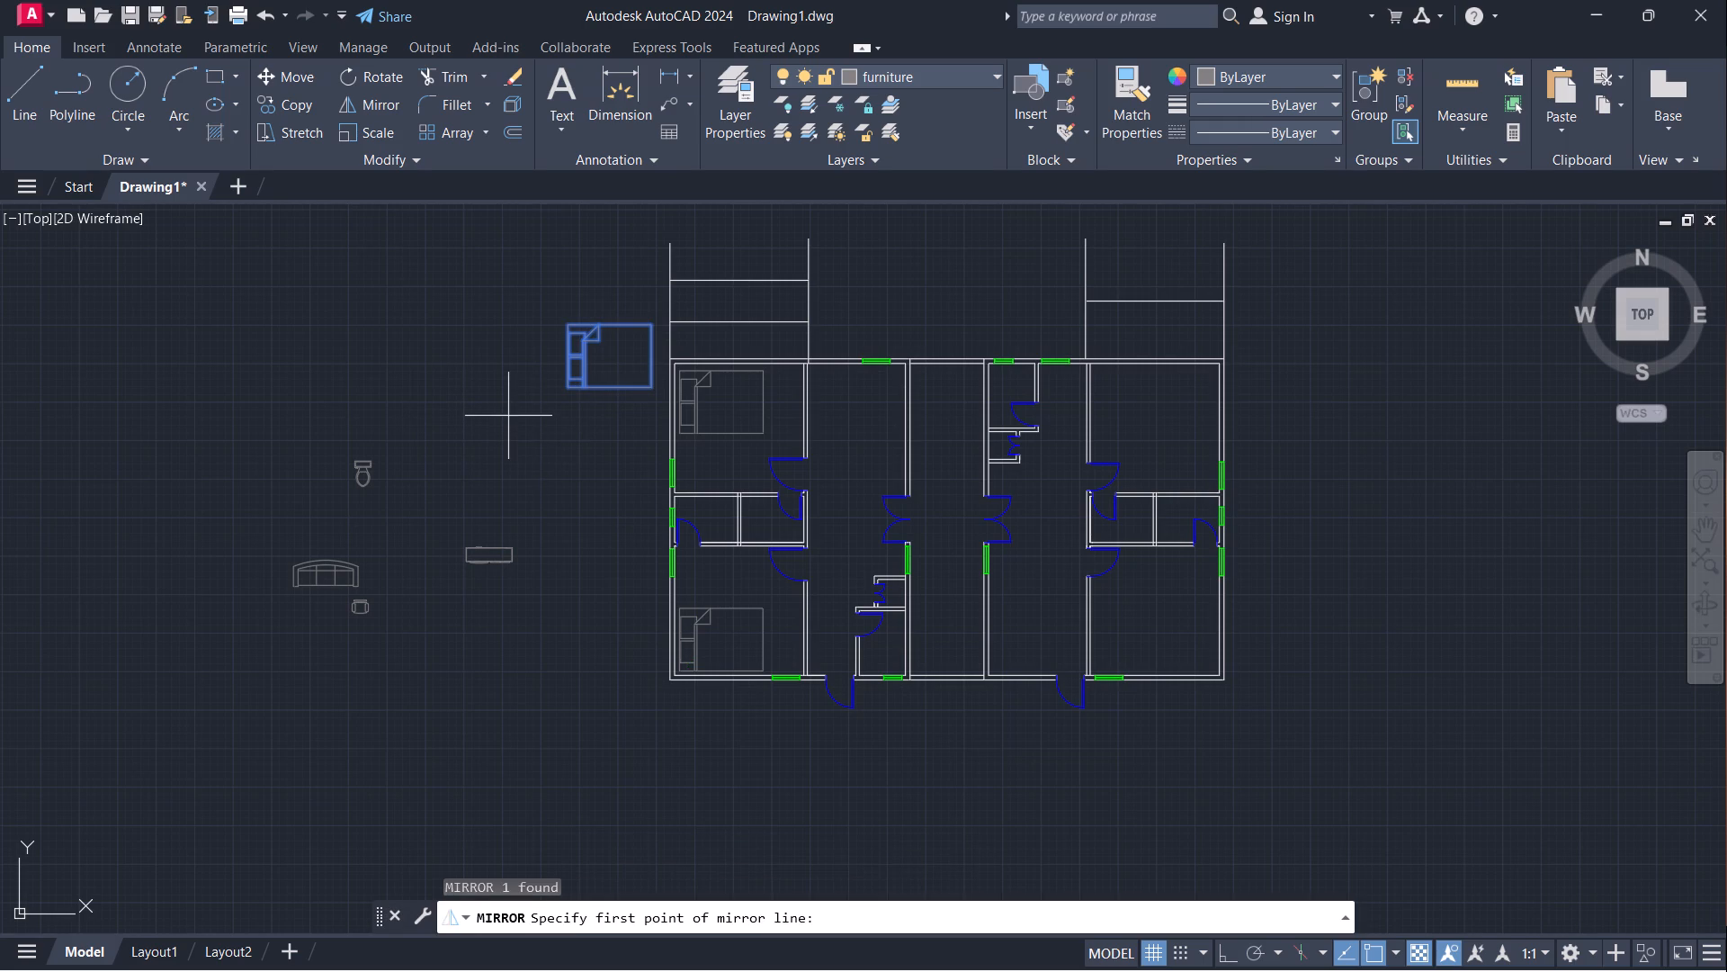
{"action": "left_click", "coordinate": [508, 435]}
{"action": "key", "text": "F8"}
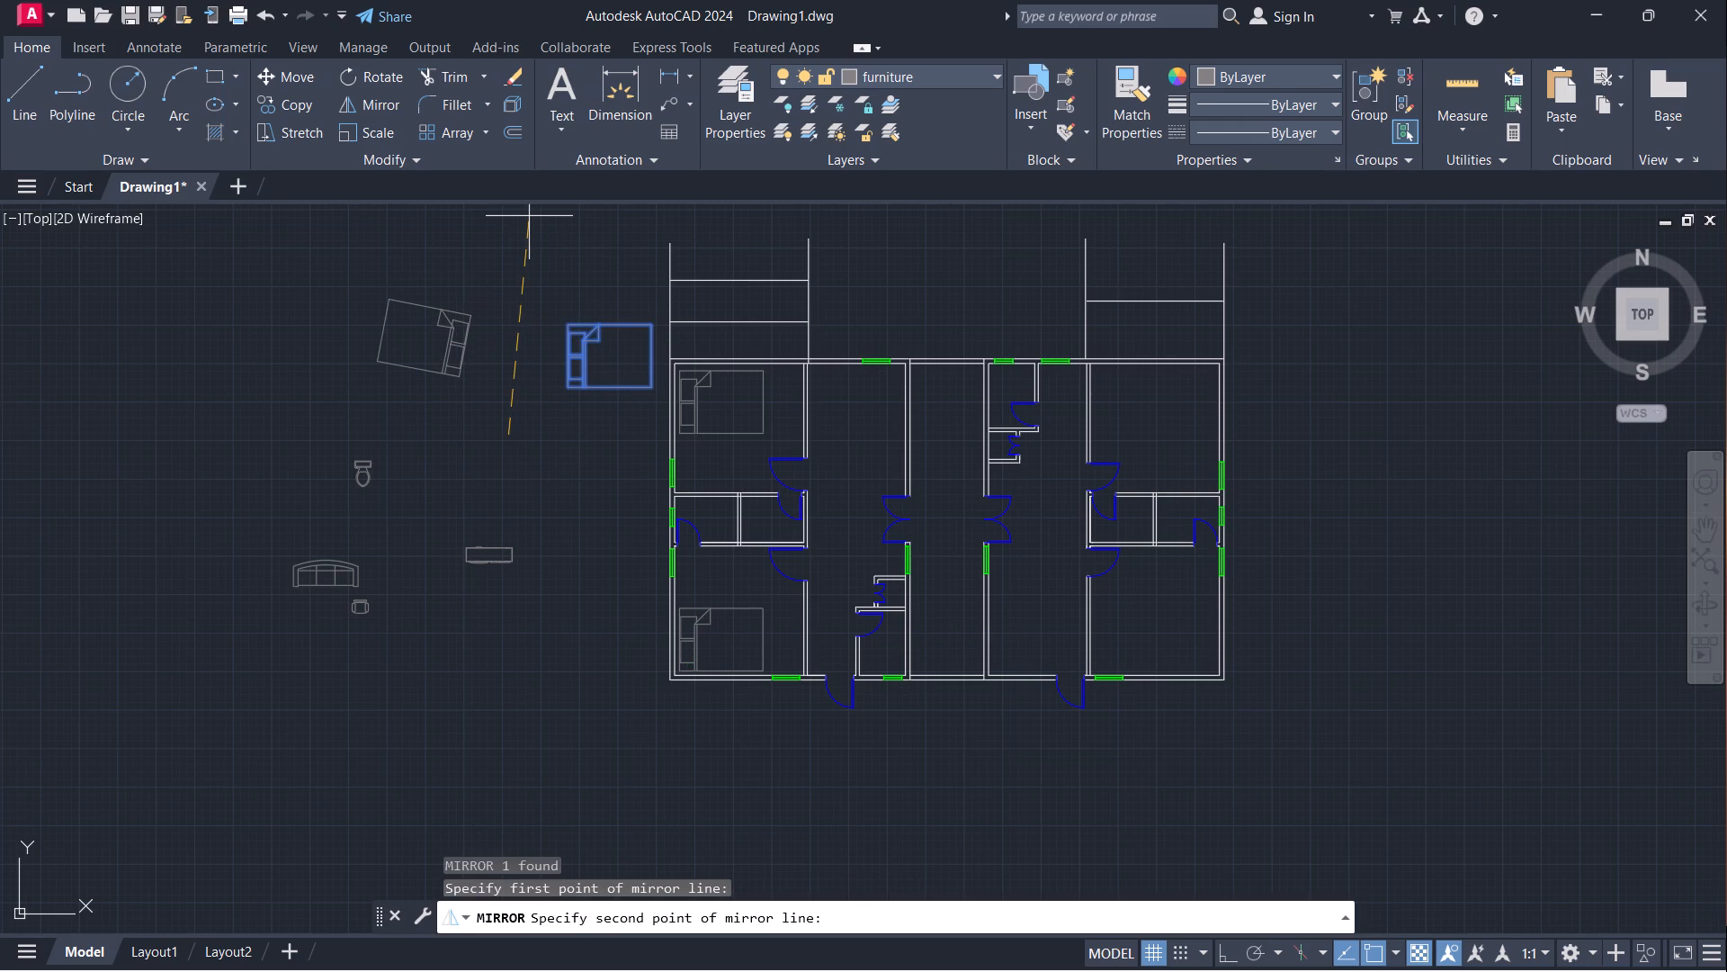
{"action": "left_click", "coordinate": [528, 204]}
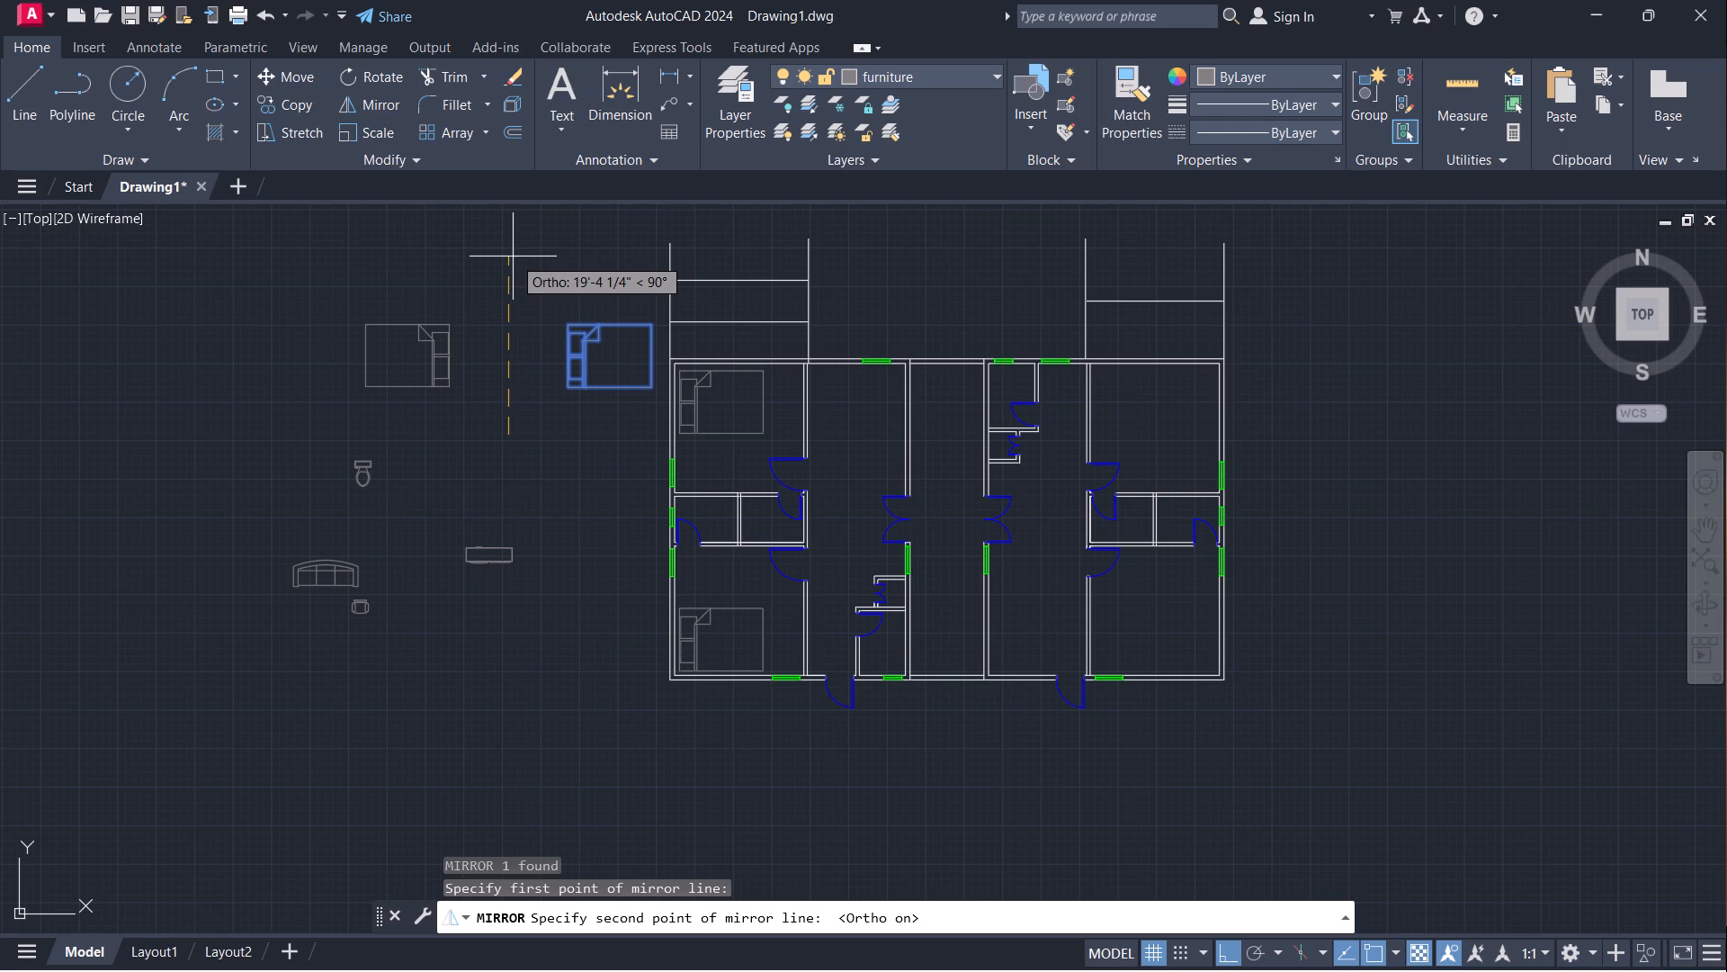
{"action": "left_click", "coordinate": [513, 257]}
{"action": "key", "text": "Return"}
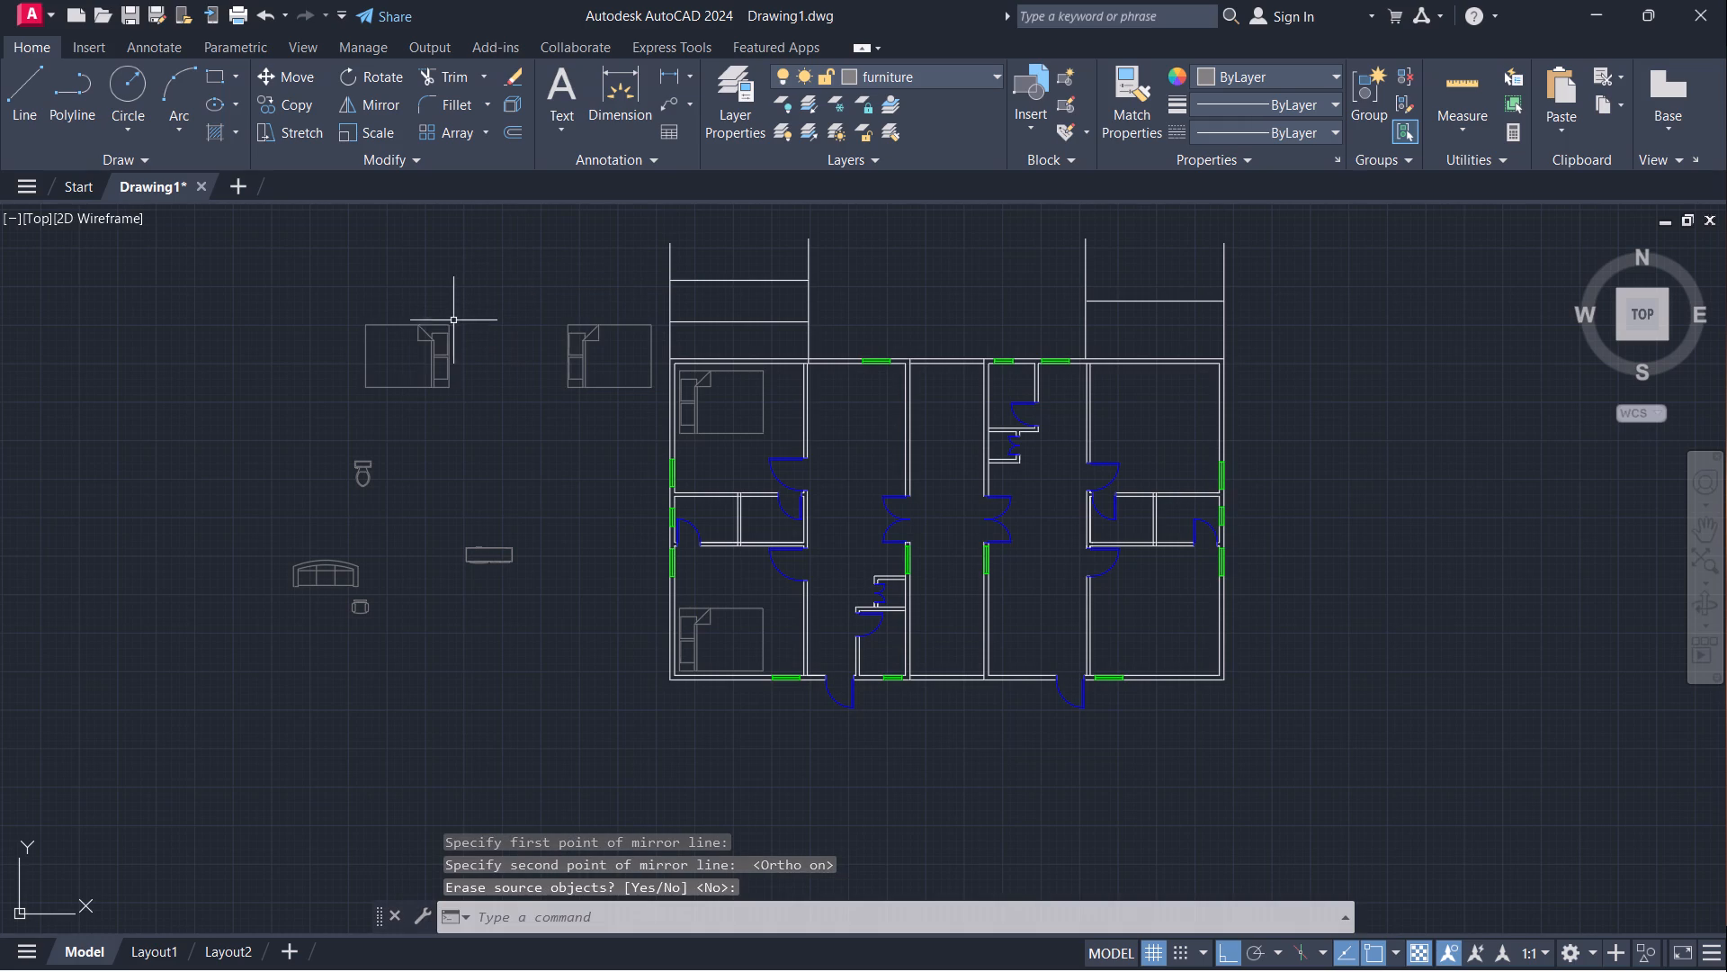
Copy the mirrored bed from its upper-right corner into the northeast room, with its headboard near the east wall.
{"action": "left_click", "coordinate": [452, 325]}
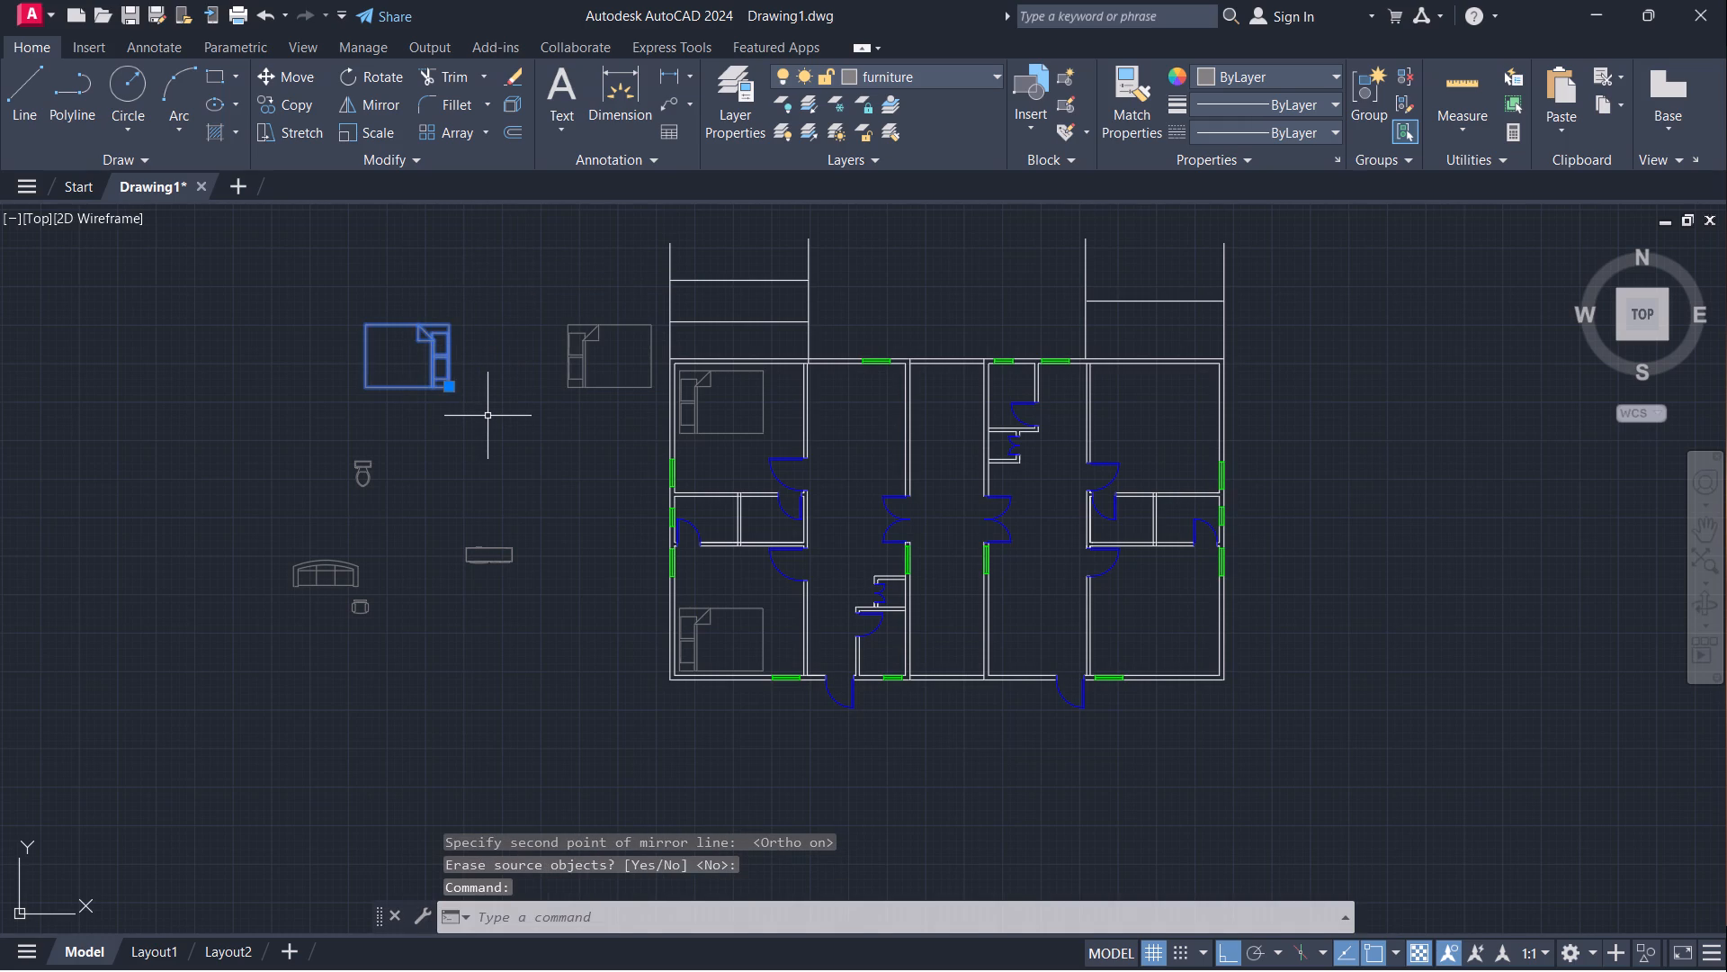
{"action": "type", "text": "co"}
{"action": "key", "text": "Return"}
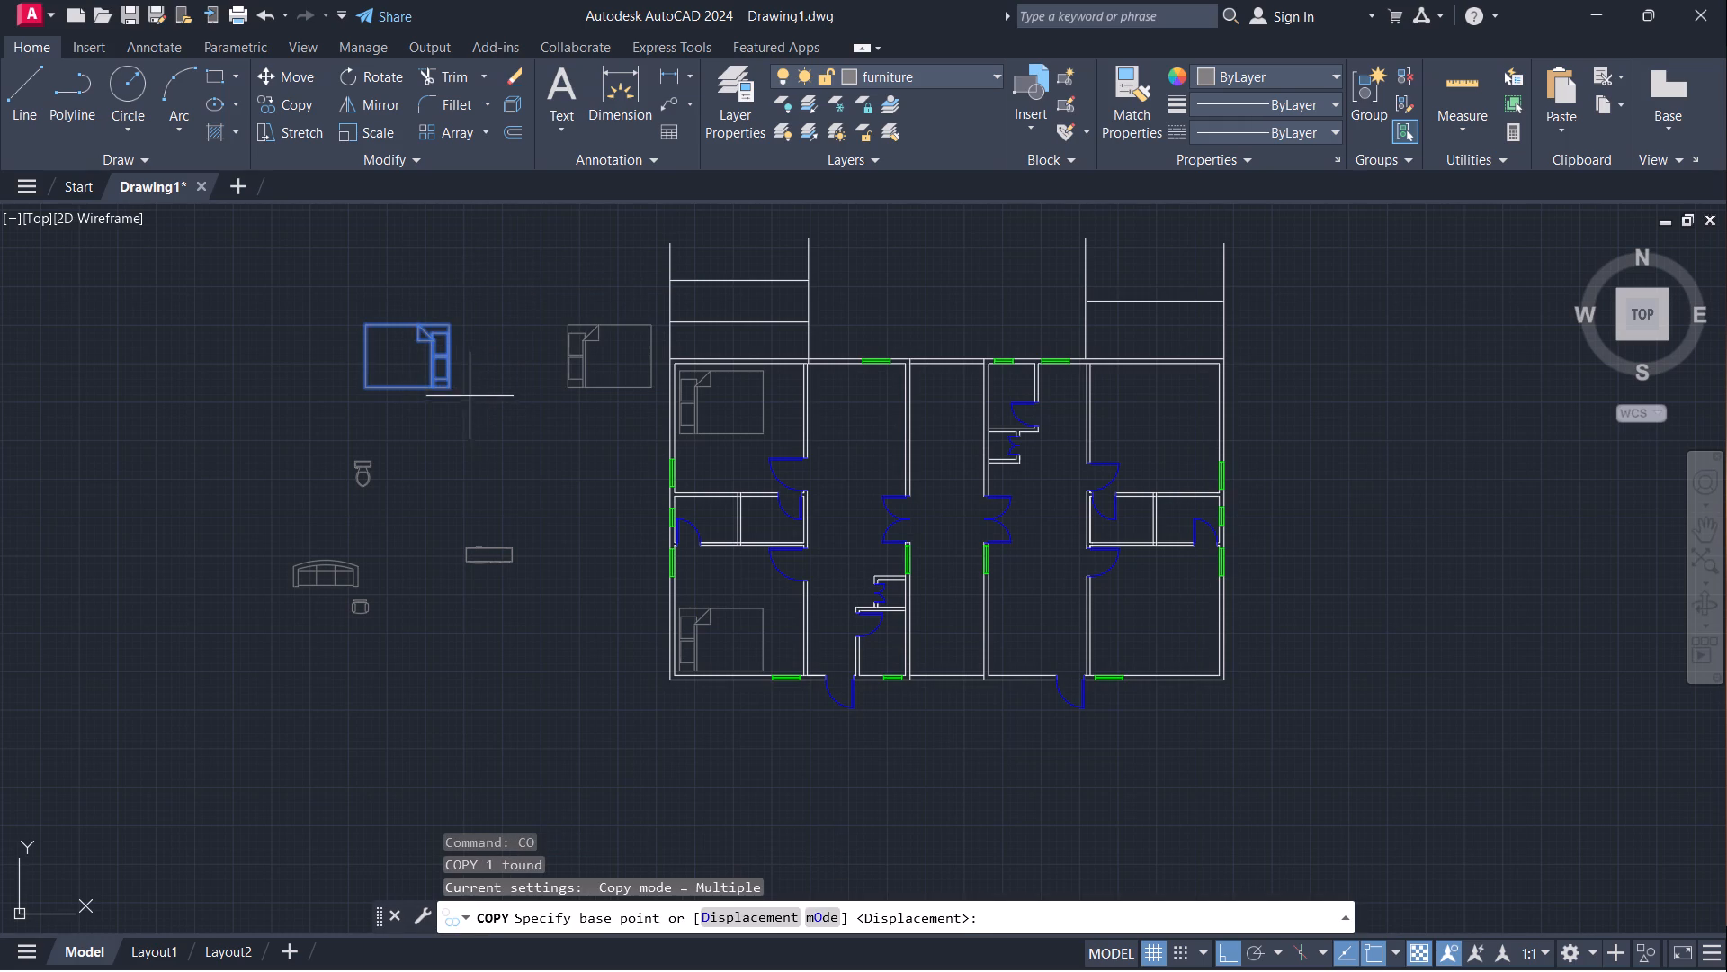
{"action": "left_click", "coordinate": [449, 323]}
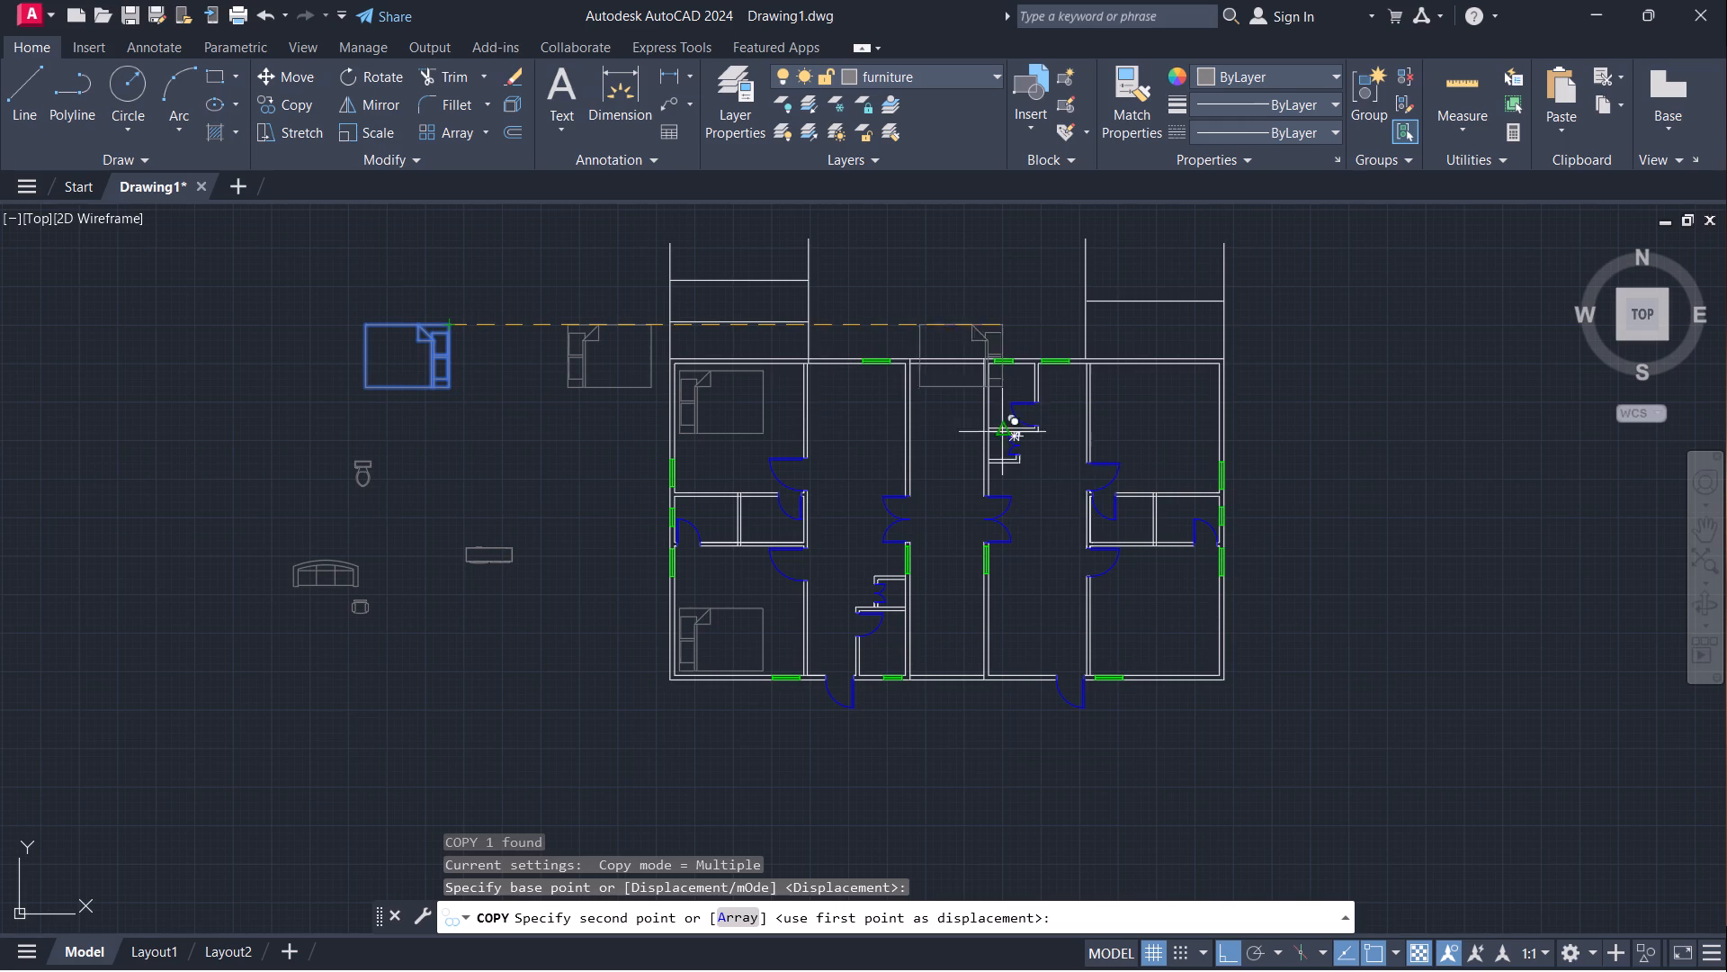
{"action": "key", "text": "F8"}
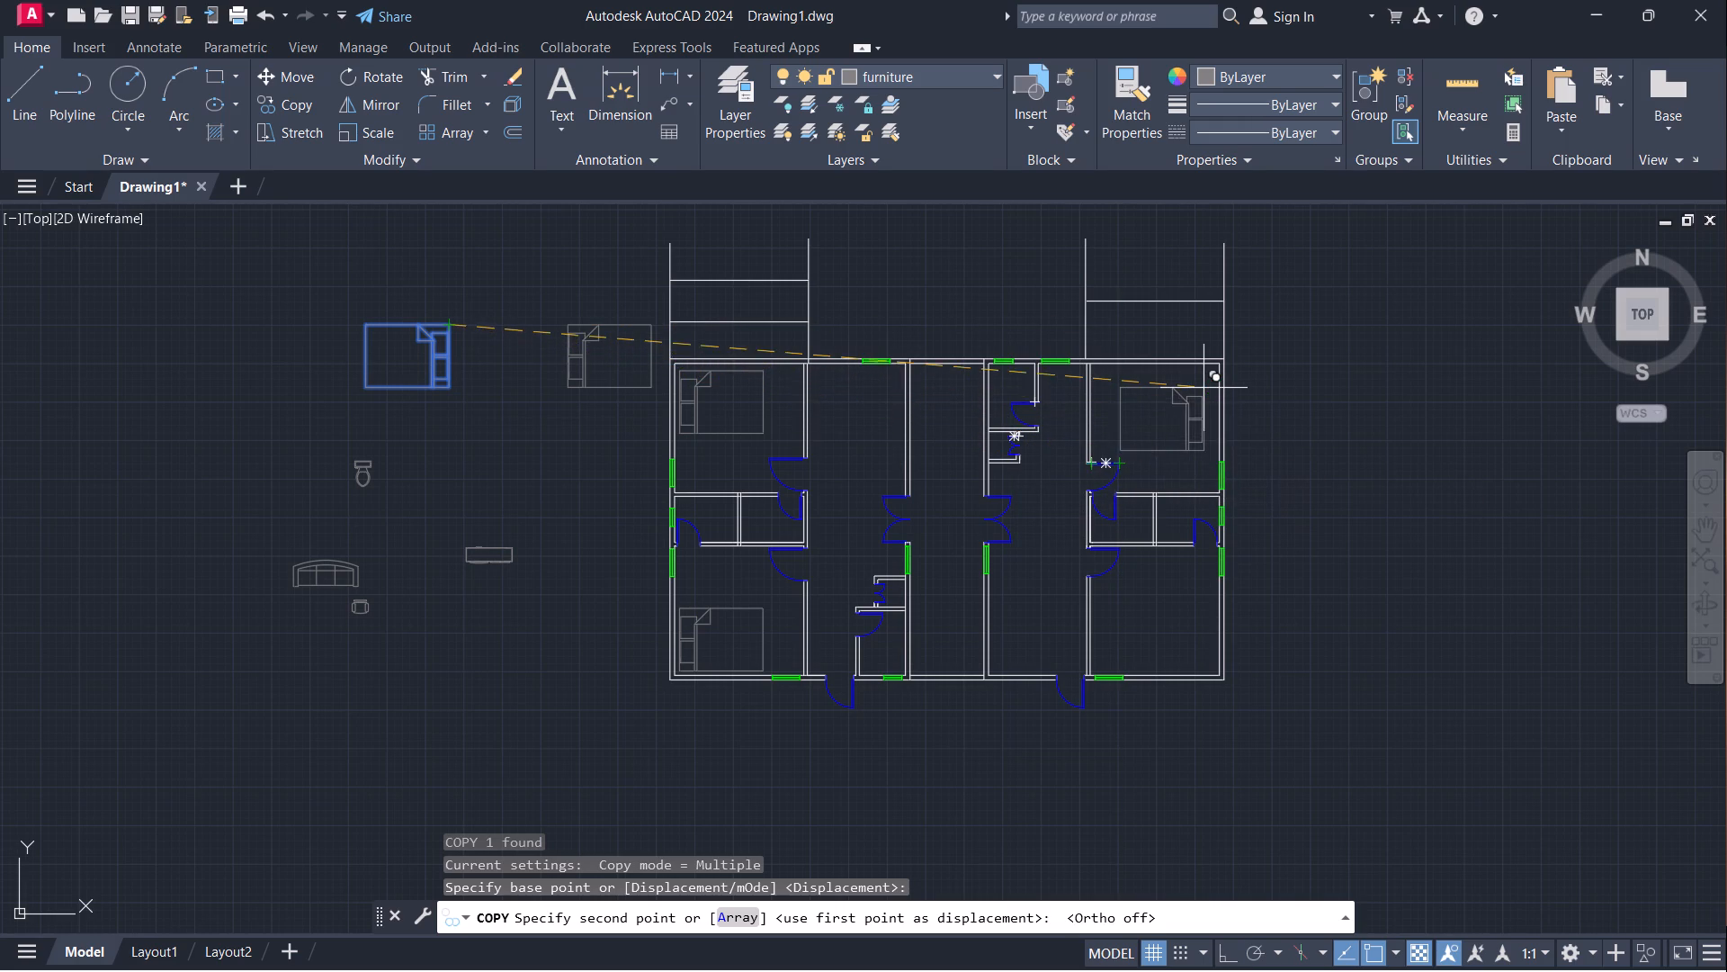
{"action": "scroll", "coordinate": [1204, 388], "scroll_direction": "up", "scroll_amount": 3}
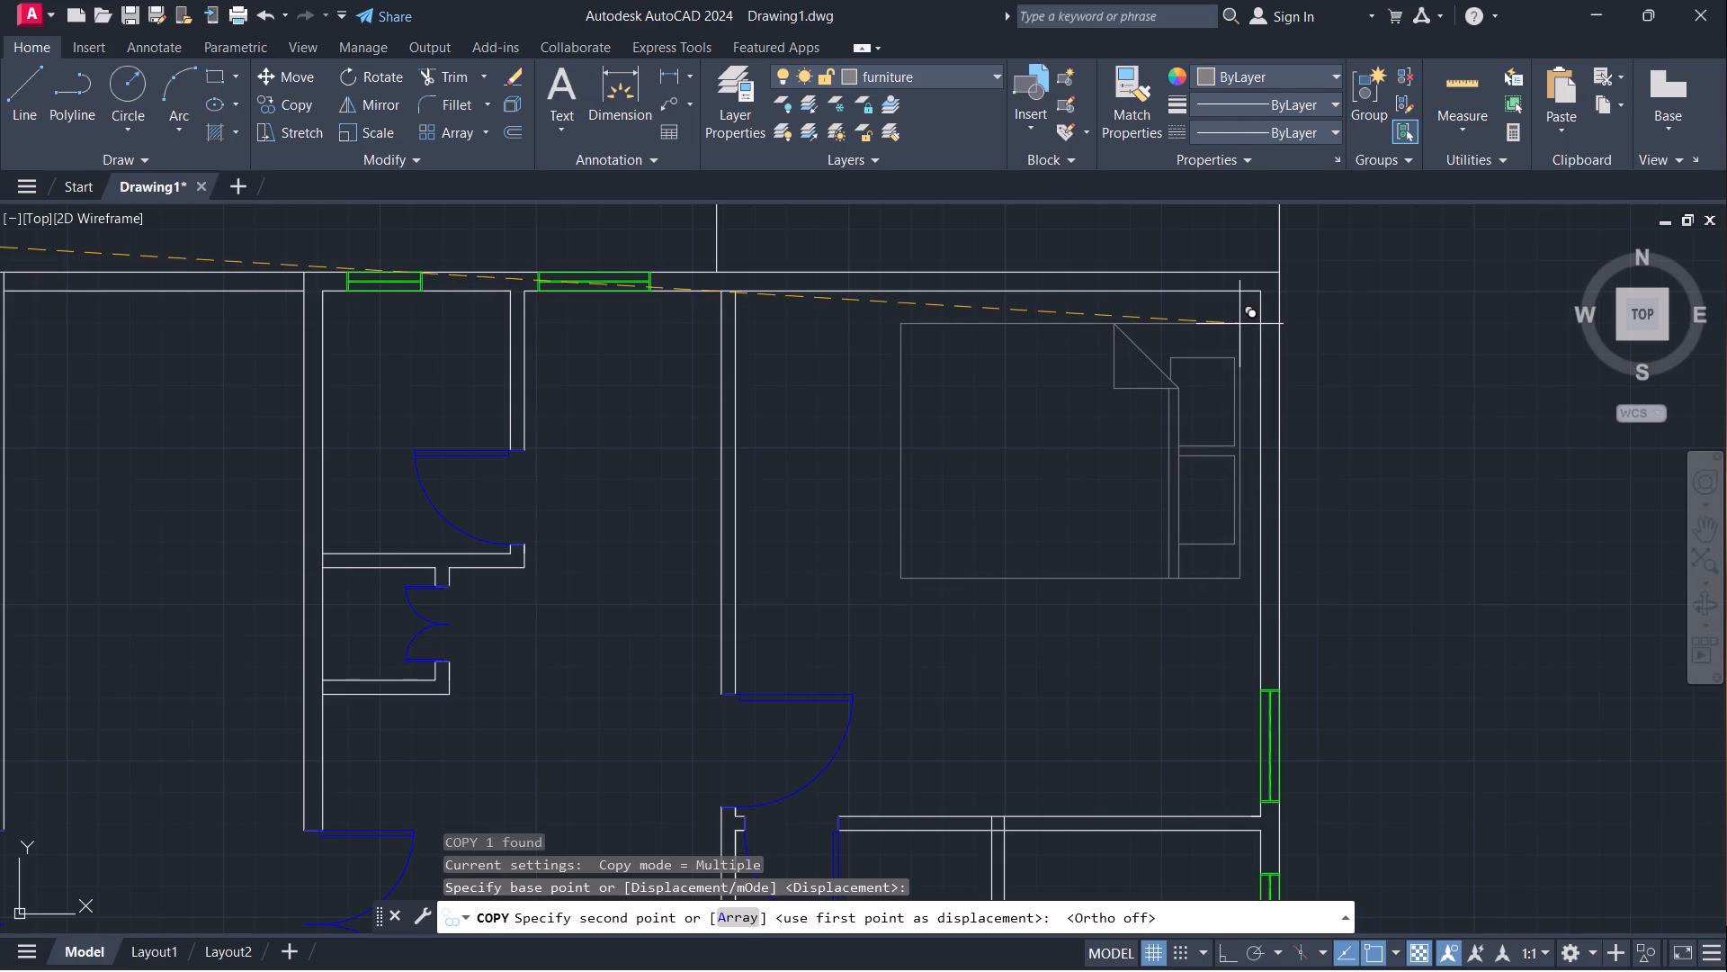
{"action": "left_click", "coordinate": [1239, 319]}
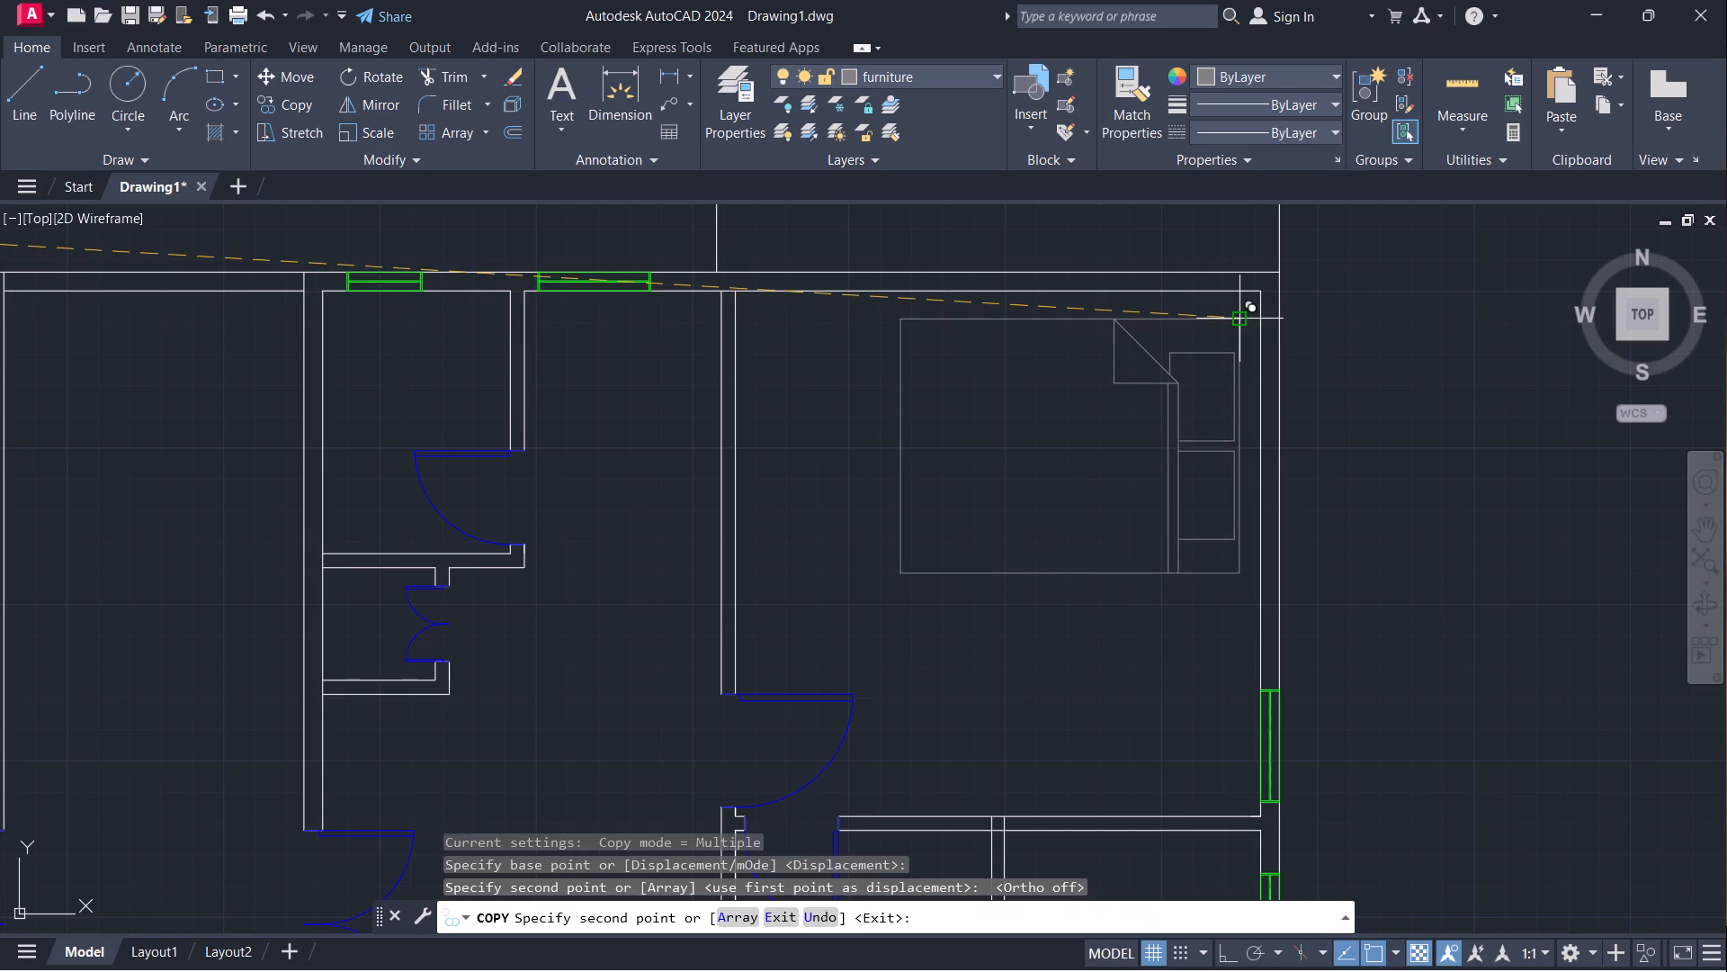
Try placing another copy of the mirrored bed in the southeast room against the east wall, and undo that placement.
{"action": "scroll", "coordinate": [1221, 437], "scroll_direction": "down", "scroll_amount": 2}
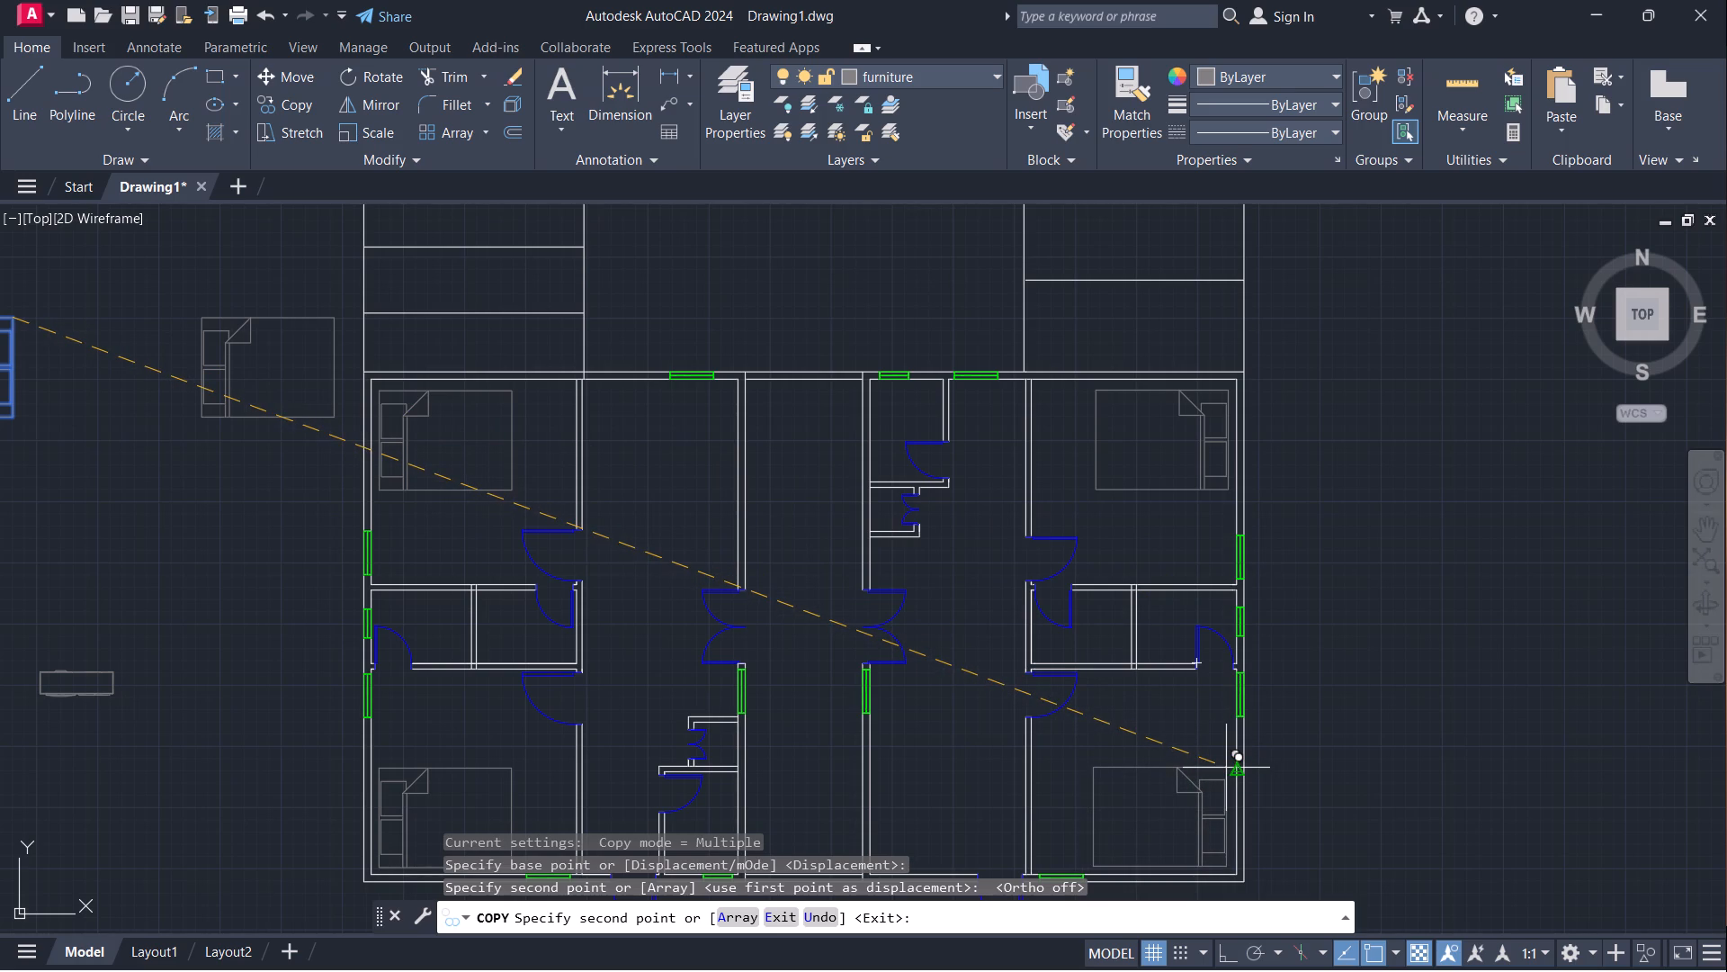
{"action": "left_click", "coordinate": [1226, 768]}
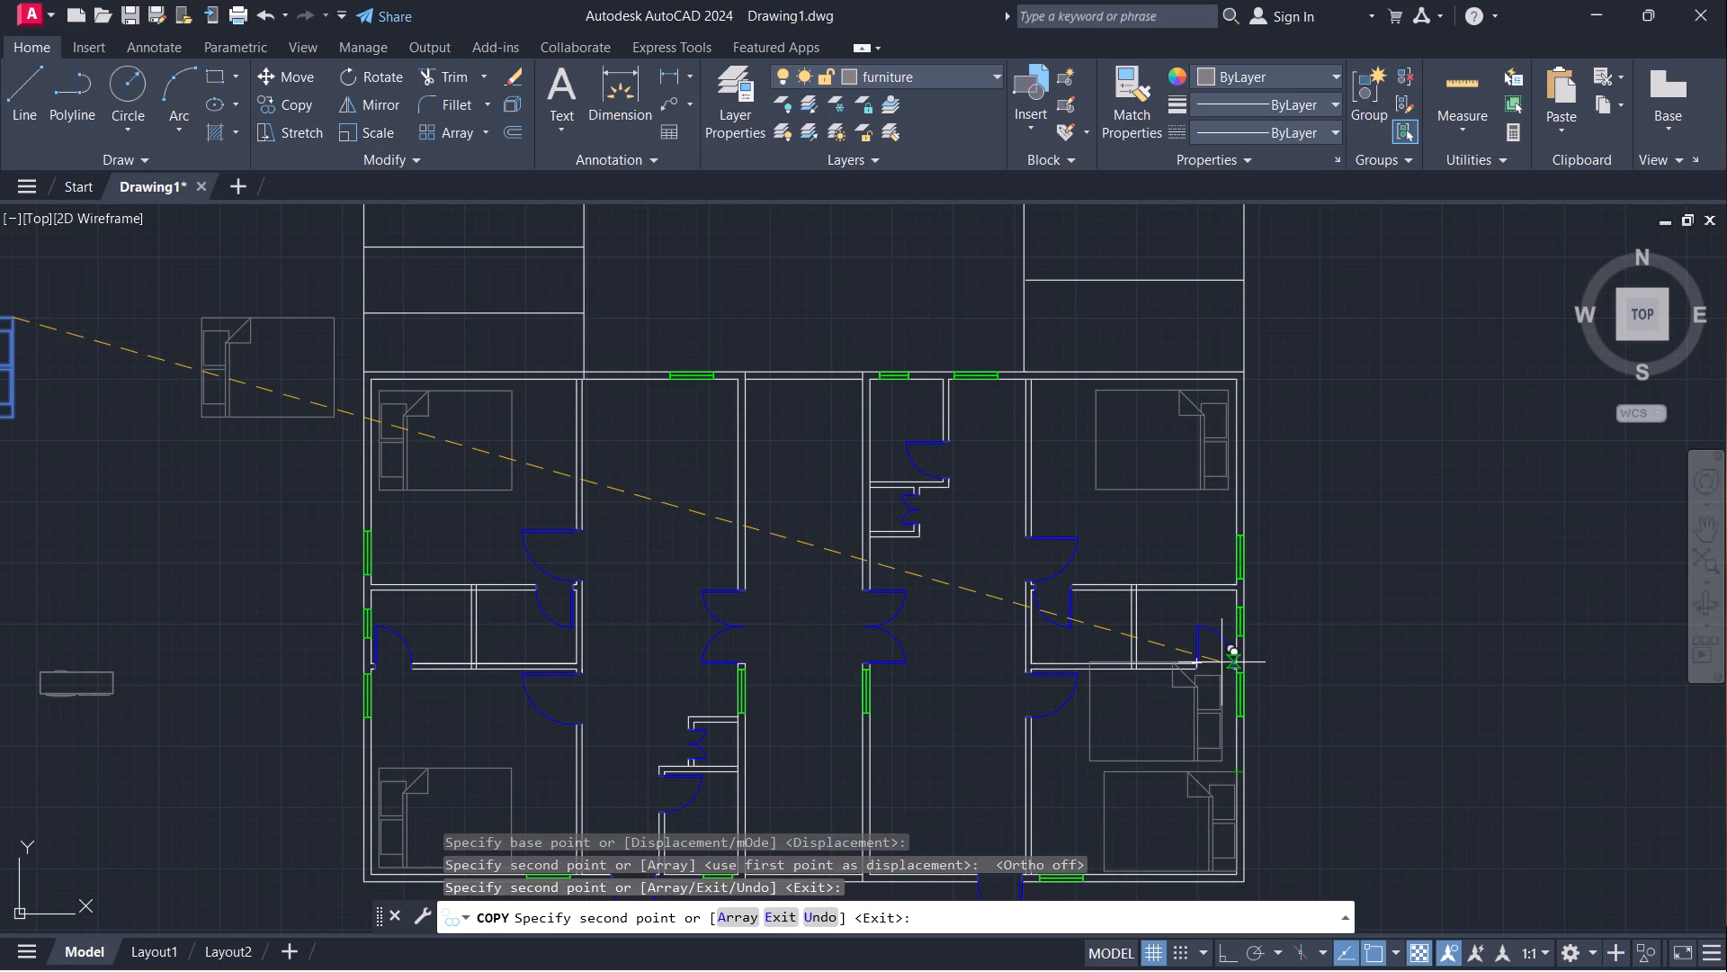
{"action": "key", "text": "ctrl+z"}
Place a copy of the mirrored bed in the southeast room, slightly clear of the east and south walls, and end copying.
{"action": "scroll", "coordinate": [1195, 643], "scroll_direction": "down", "scroll_amount": 2}
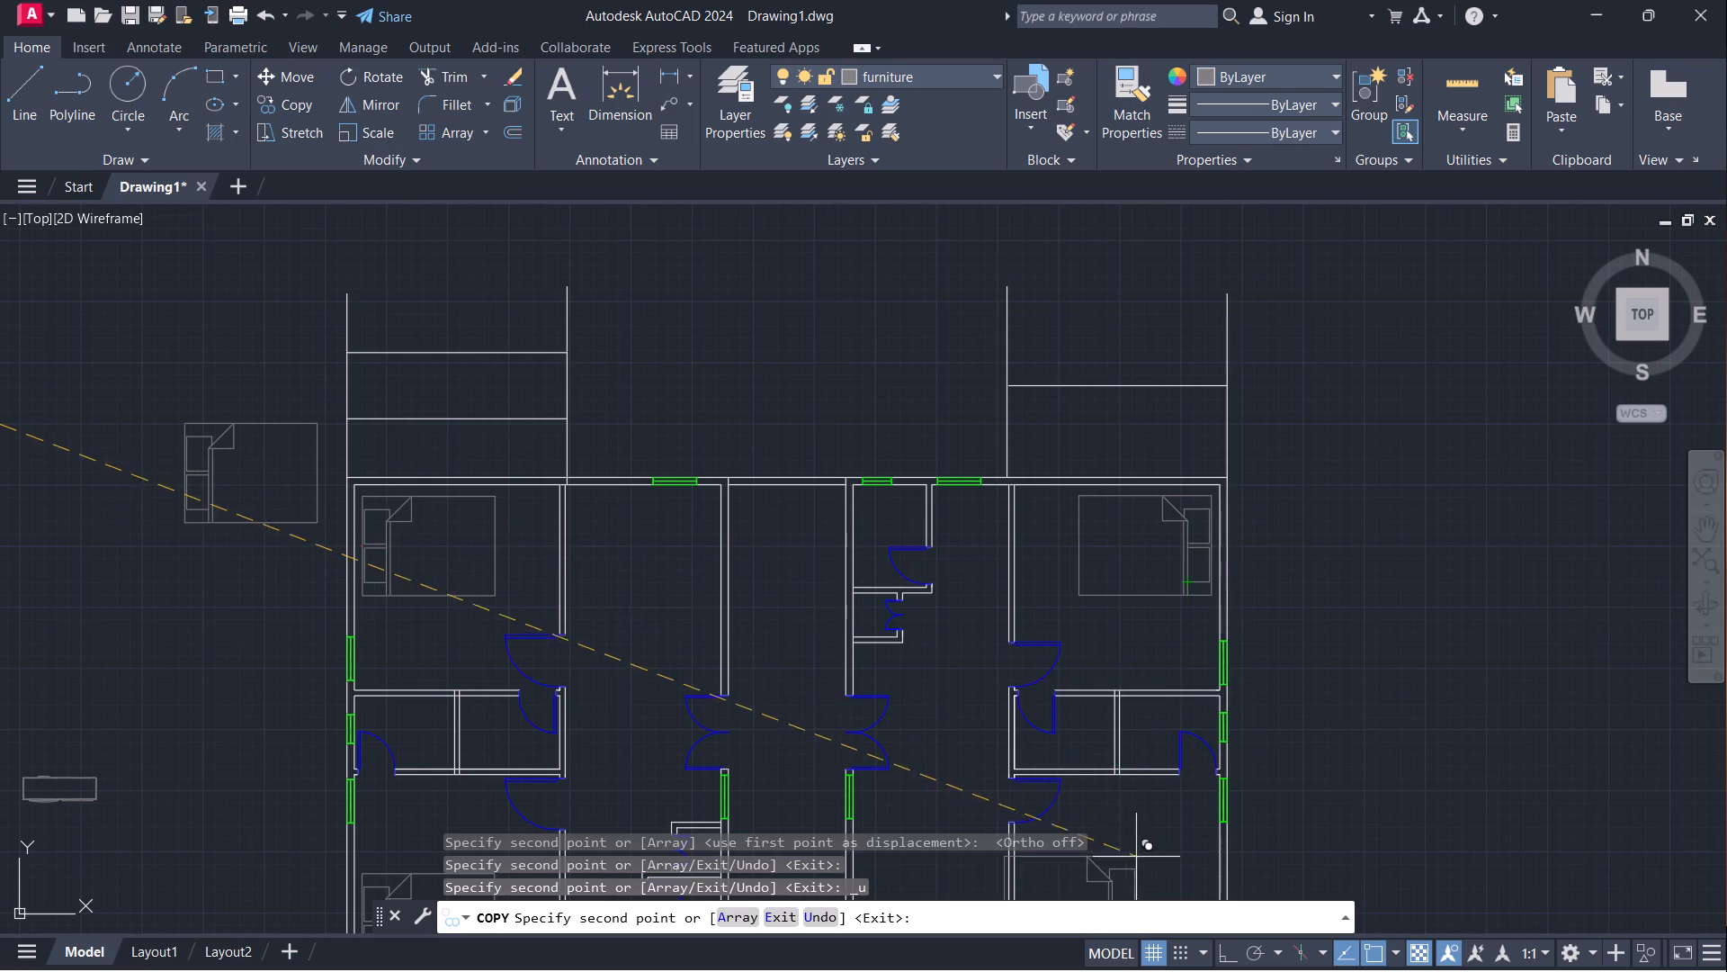
{"action": "middle_click_drag", "start_coordinate": [1159, 808], "coordinate": [1116, 571]}
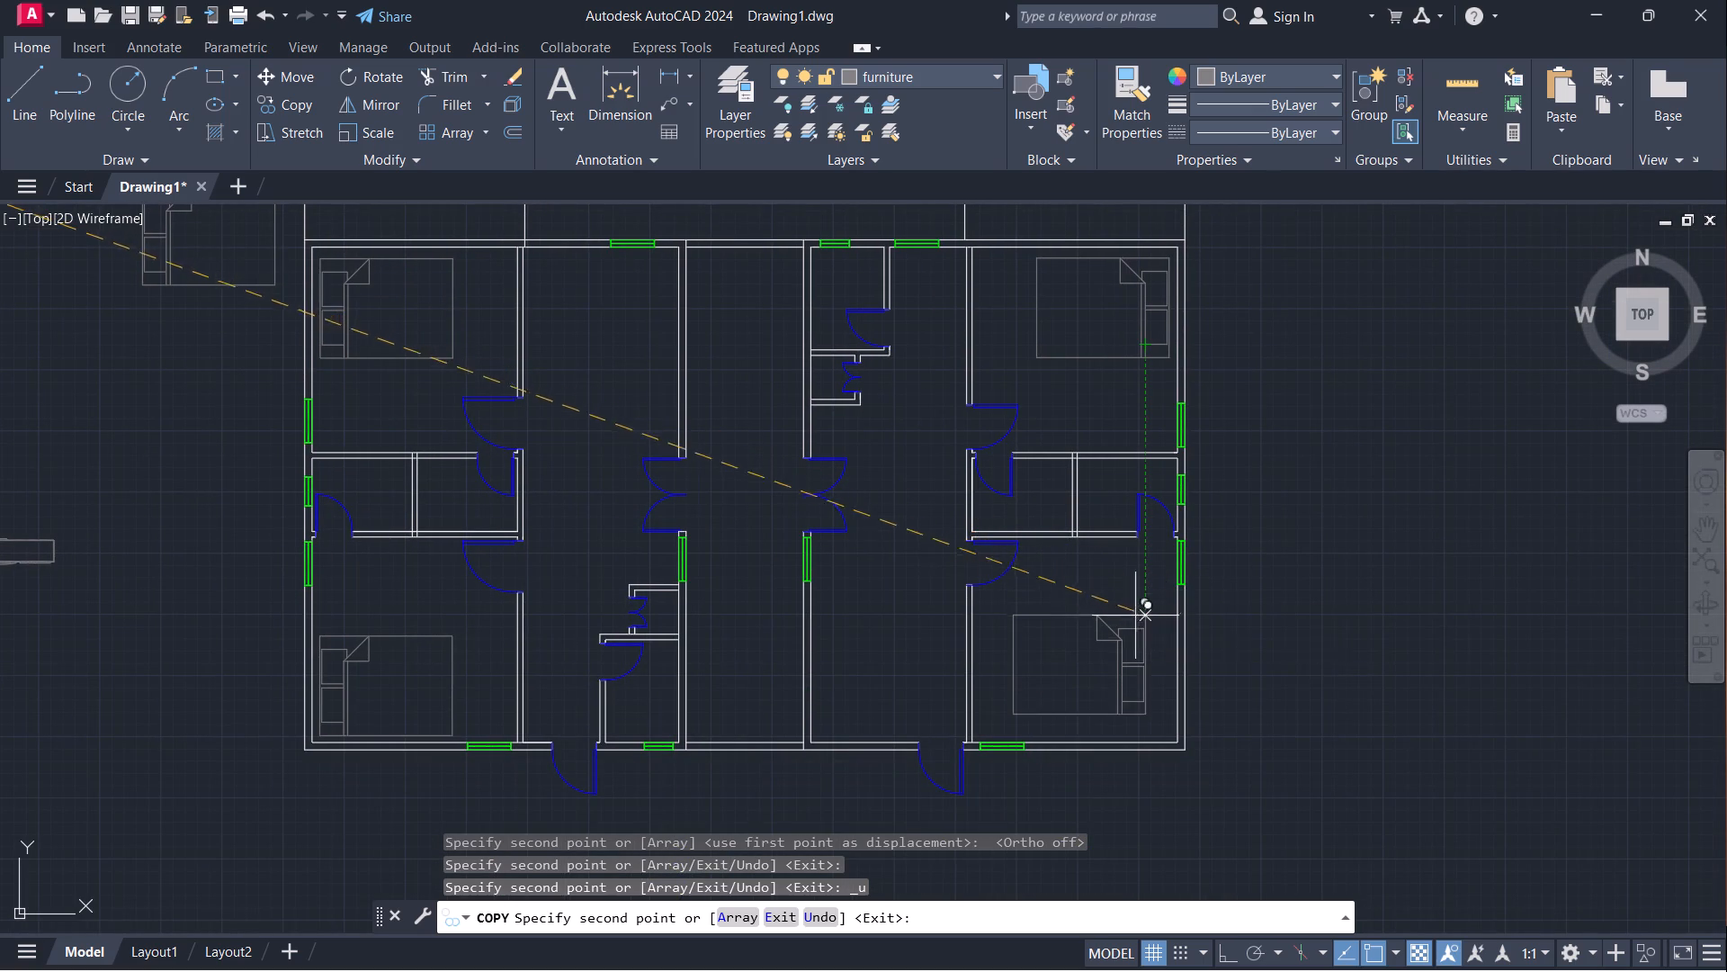
{"action": "scroll", "coordinate": [1170, 632], "scroll_direction": "up", "scroll_amount": 3}
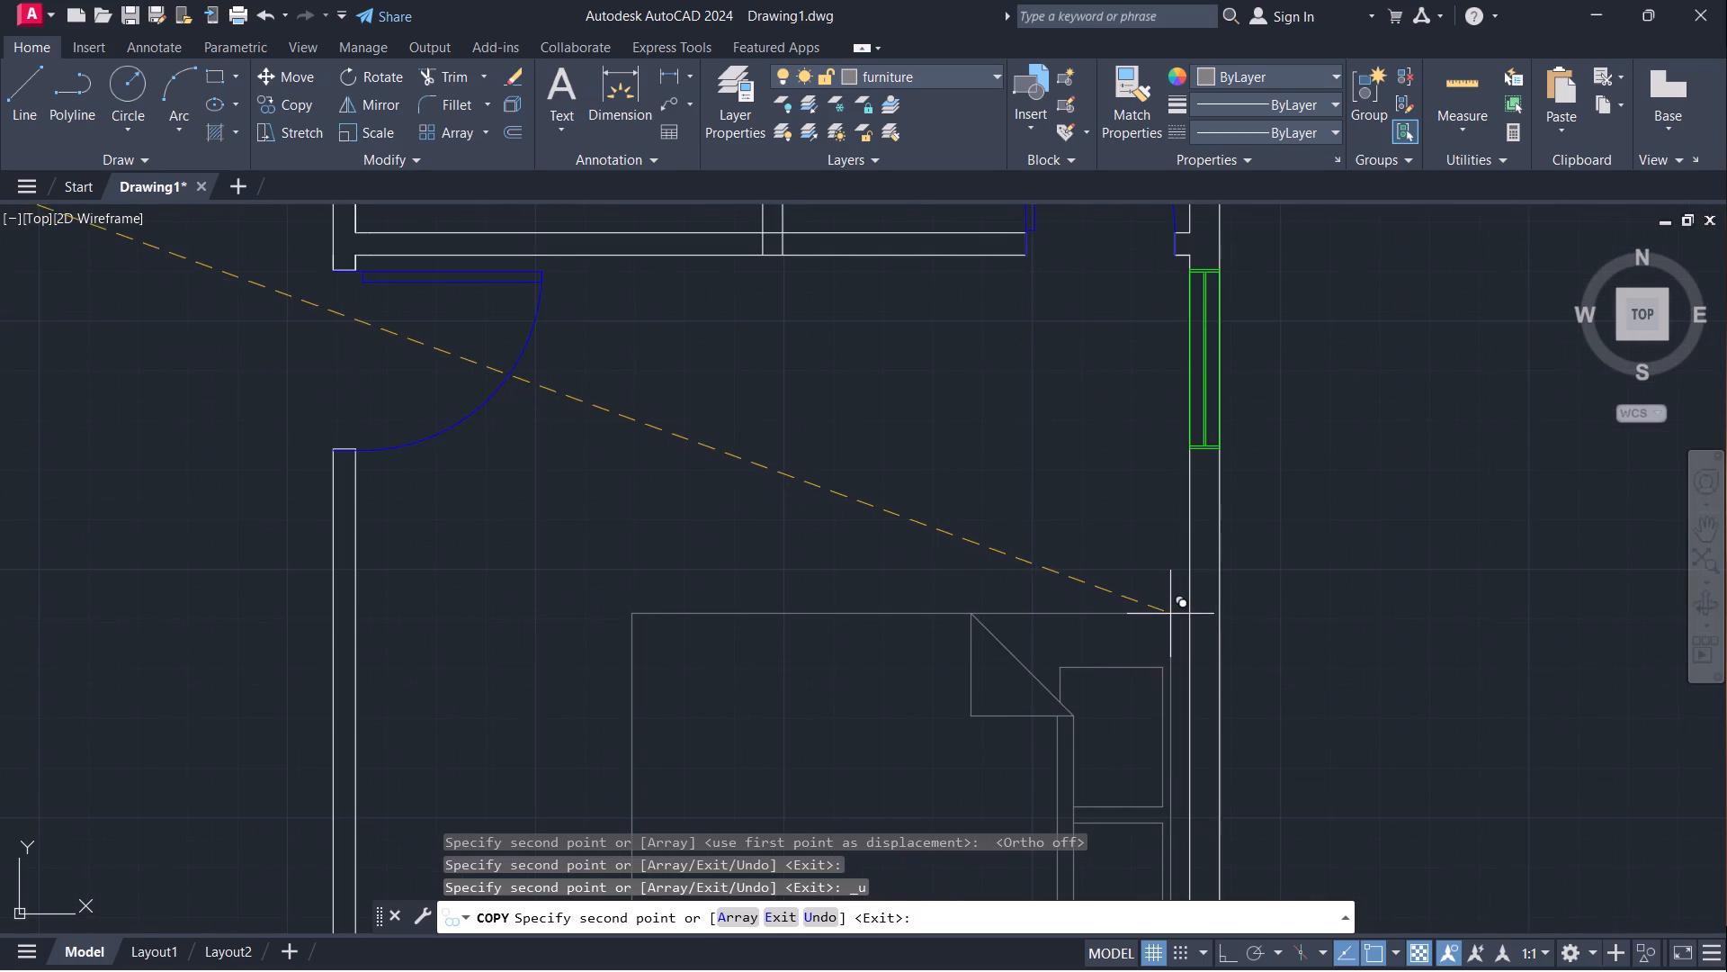
{"action": "scroll", "coordinate": [1166, 585], "scroll_direction": "down", "scroll_amount": 1}
{"action": "middle_click_drag", "start_coordinate": [1166, 586], "coordinate": [1174, 449]}
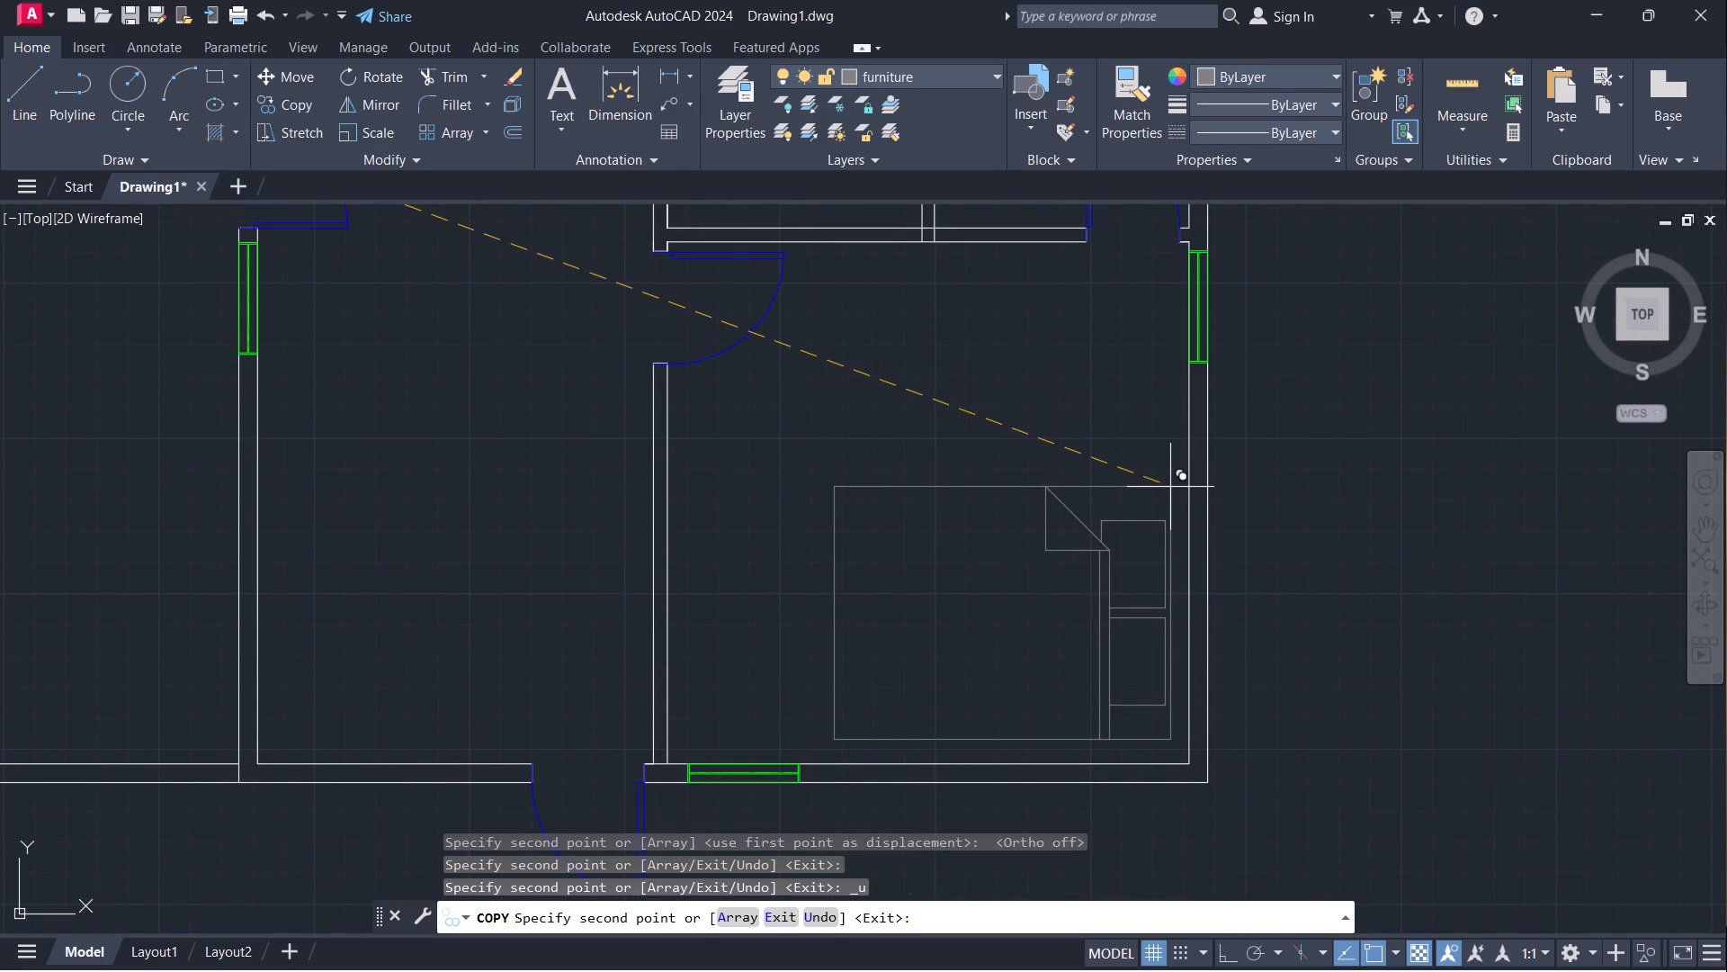
{"action": "left_click", "coordinate": [1168, 490]}
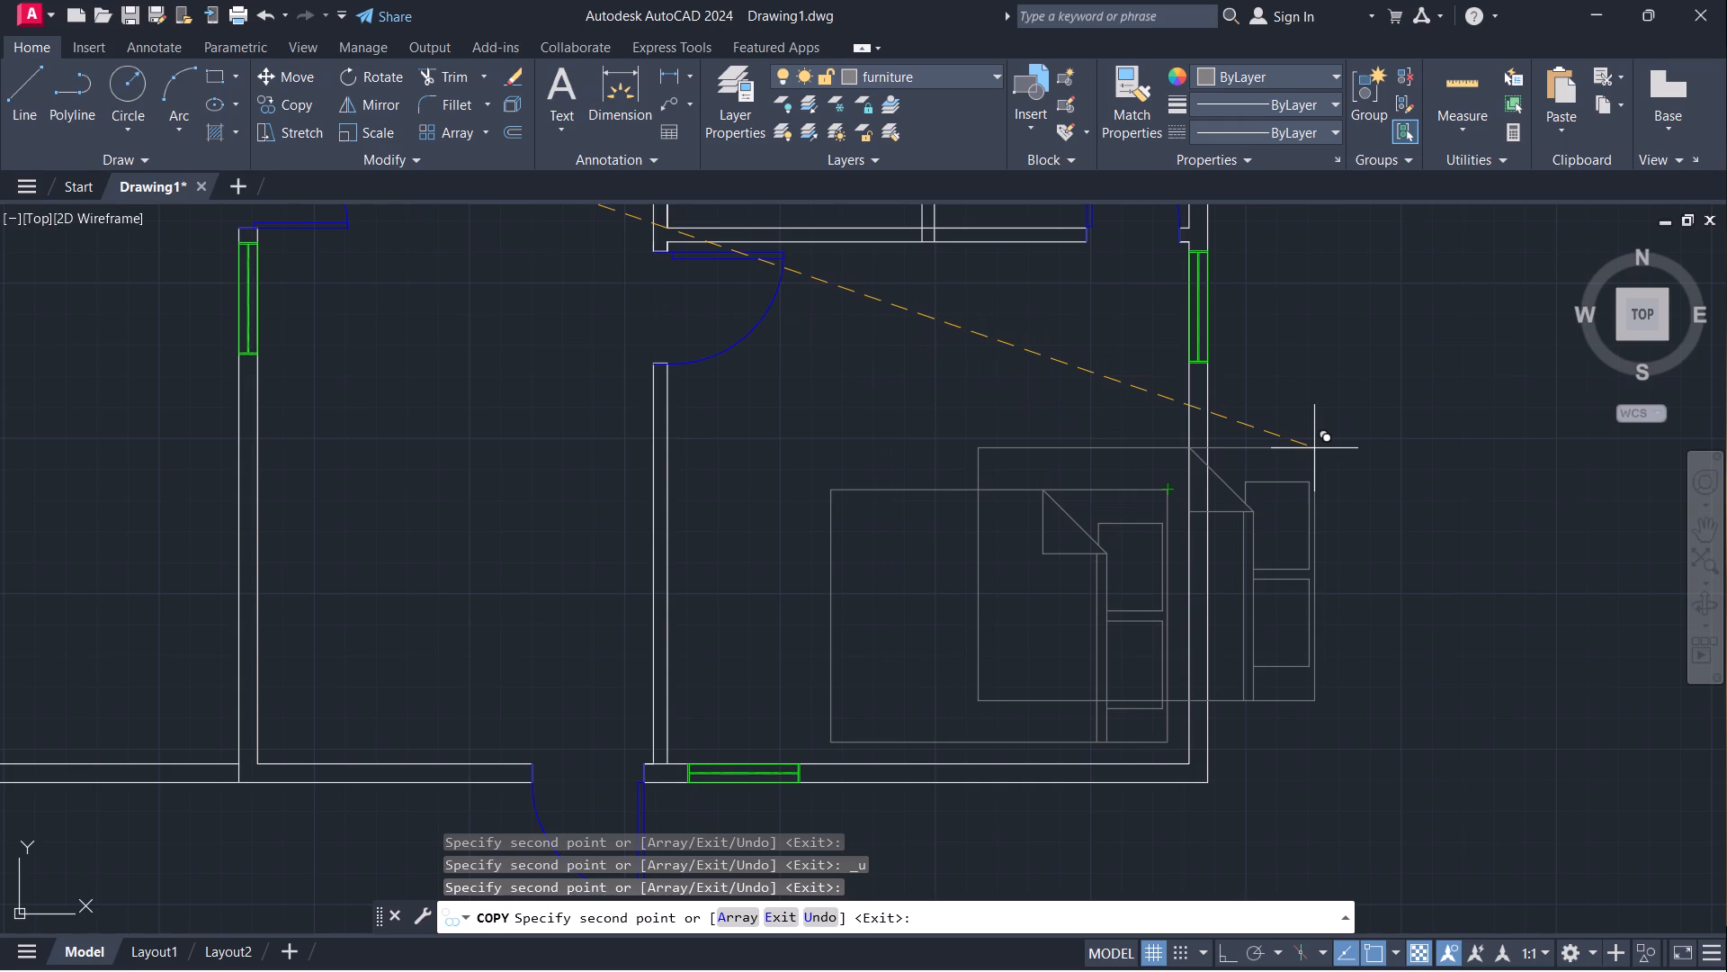
{"action": "key", "text": "Escape"}
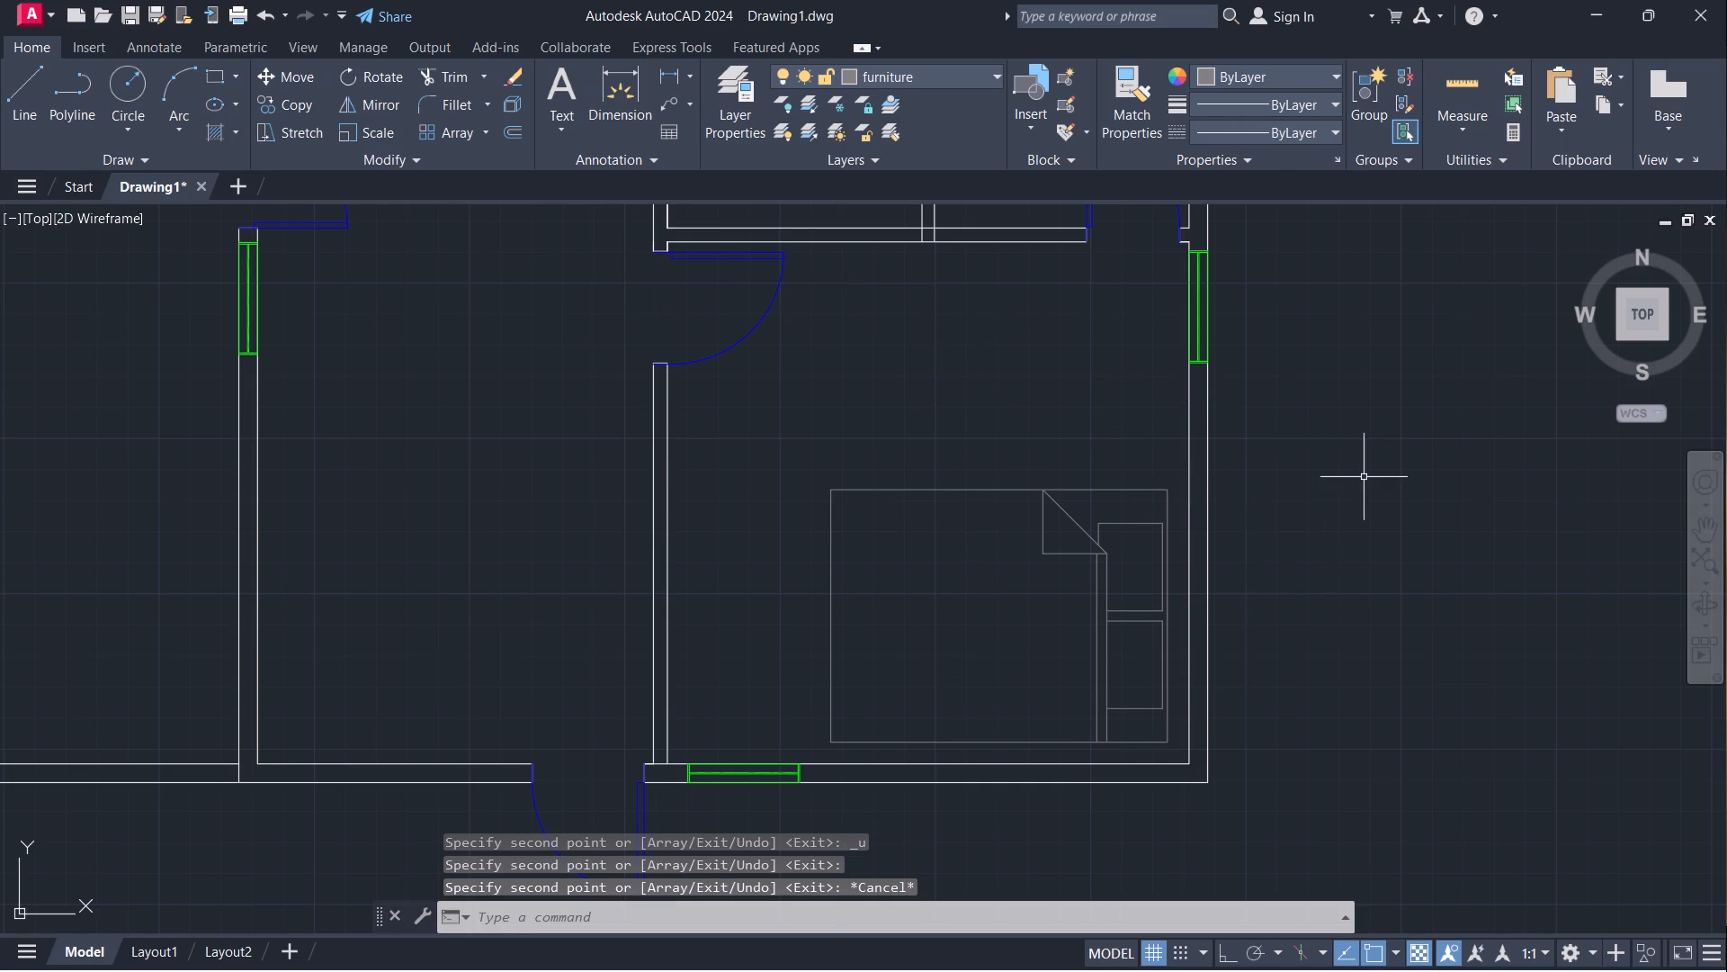
Erase the two spare queen beds left outside the plan to the west.
{"action": "scroll", "coordinate": [1370, 477], "scroll_direction": "down", "scroll_amount": 2}
{"action": "scroll", "coordinate": [1033, 700], "scroll_direction": "down", "scroll_amount": 1}
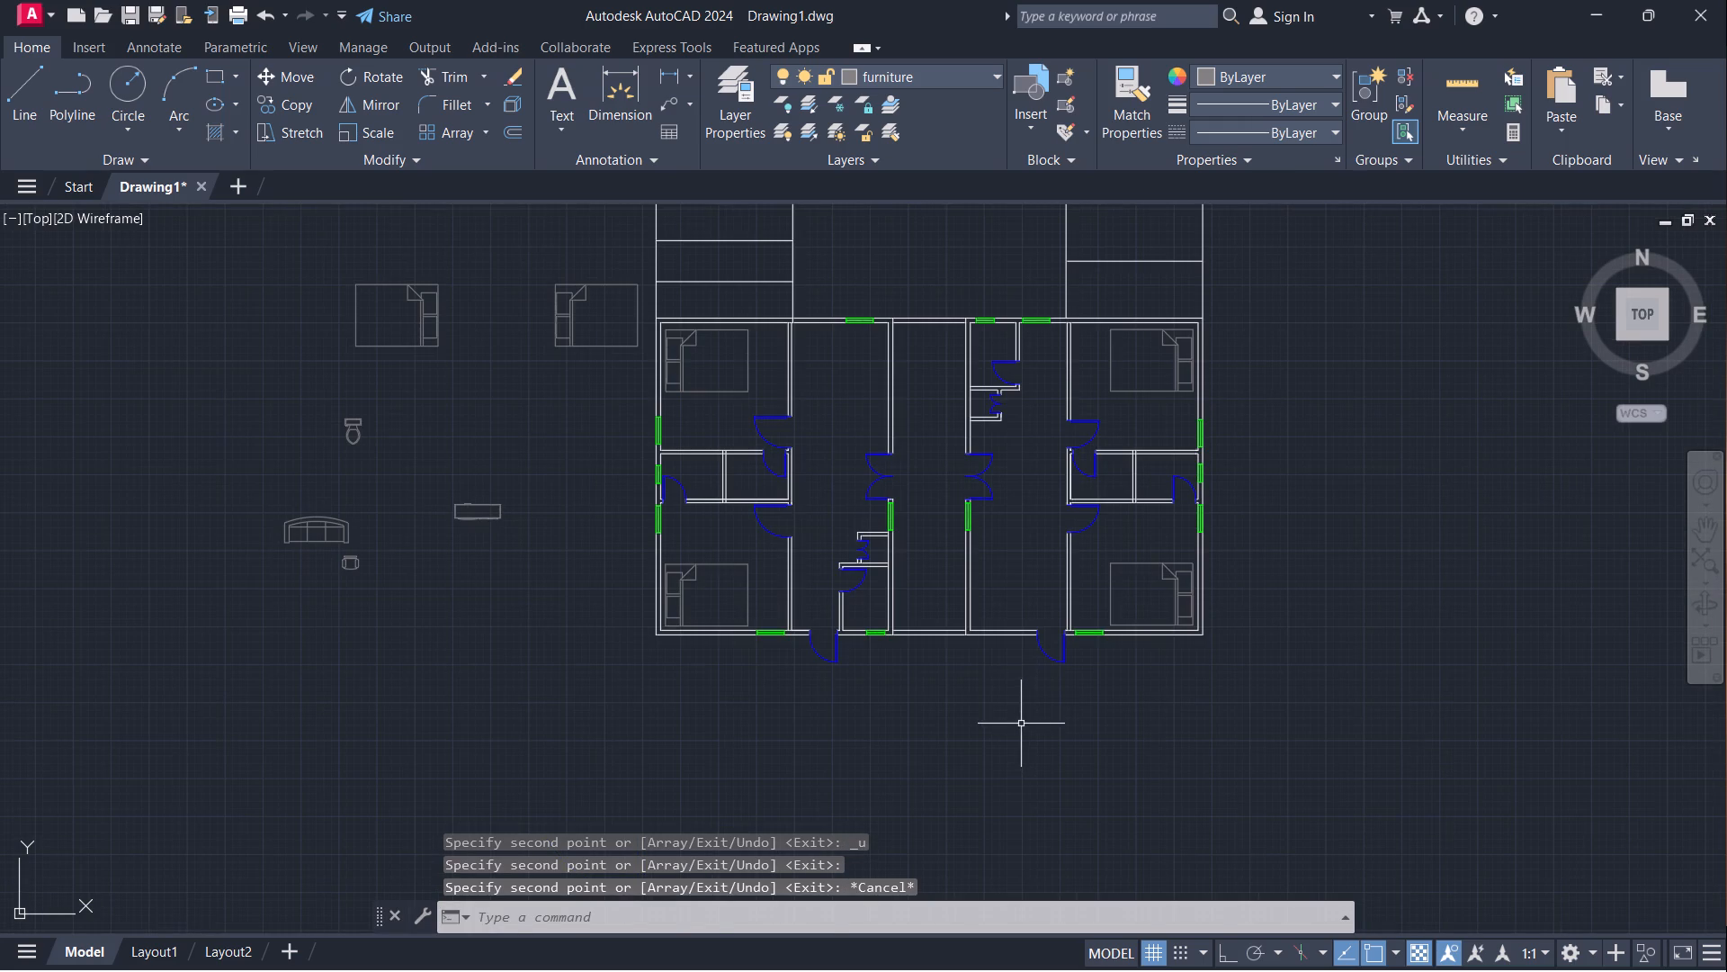
{"action": "left_click", "coordinate": [554, 344]}
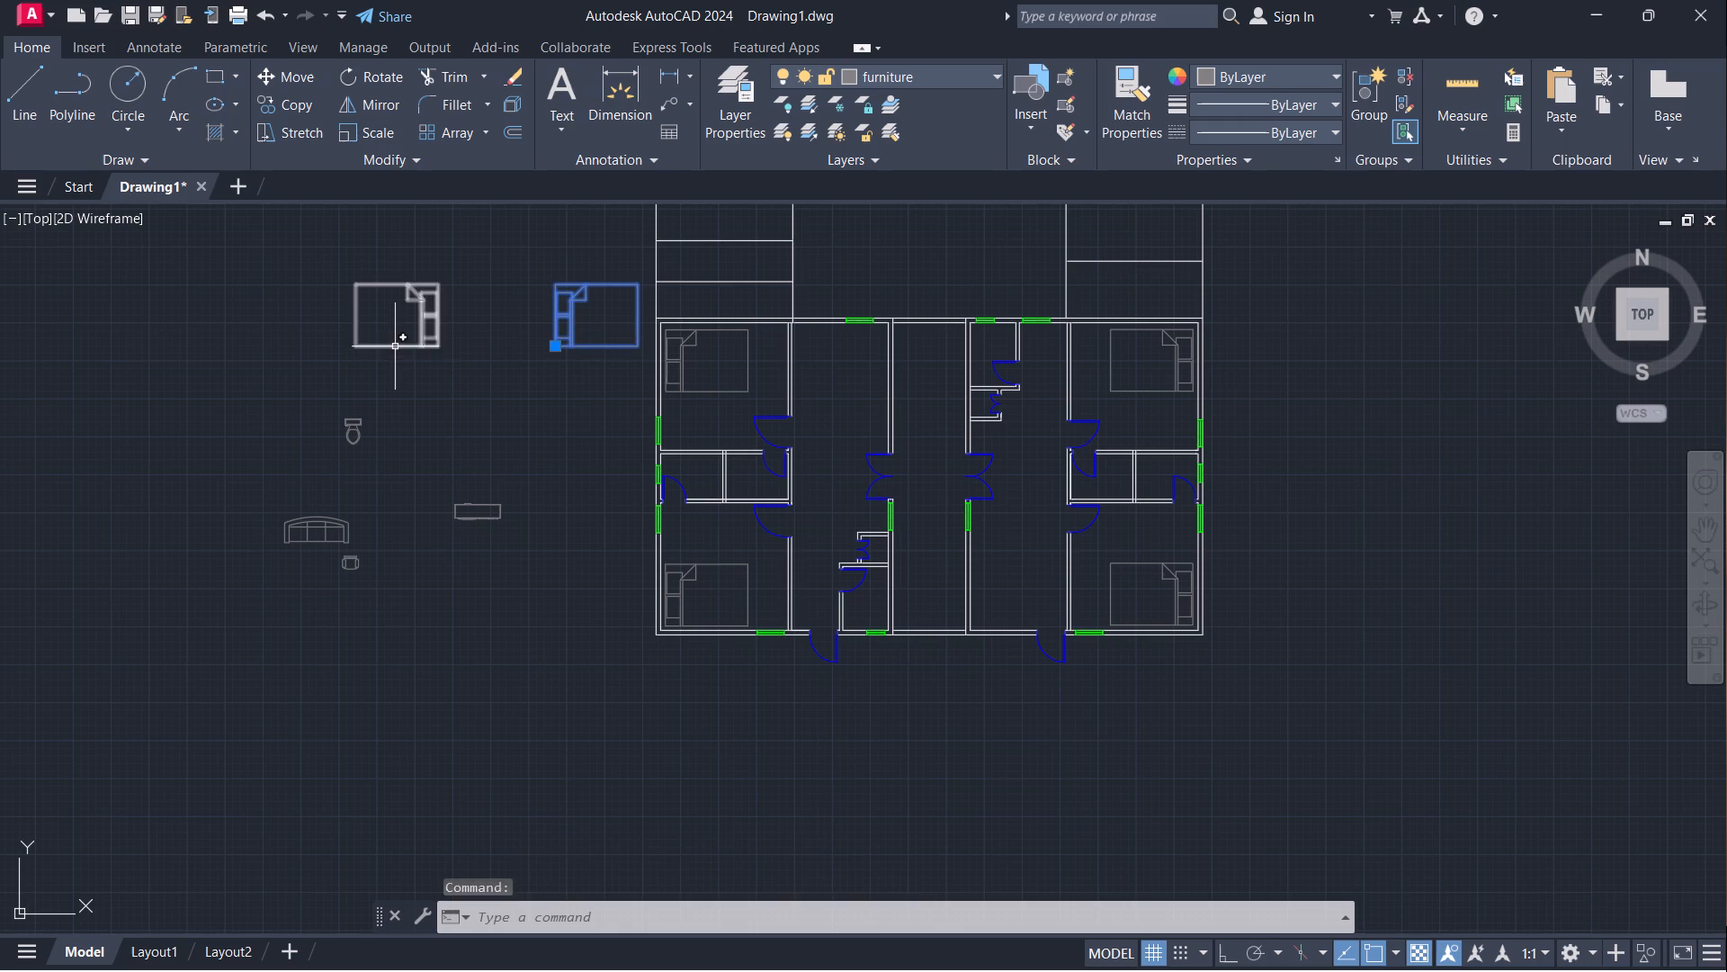
{"action": "left_click", "coordinate": [395, 345]}
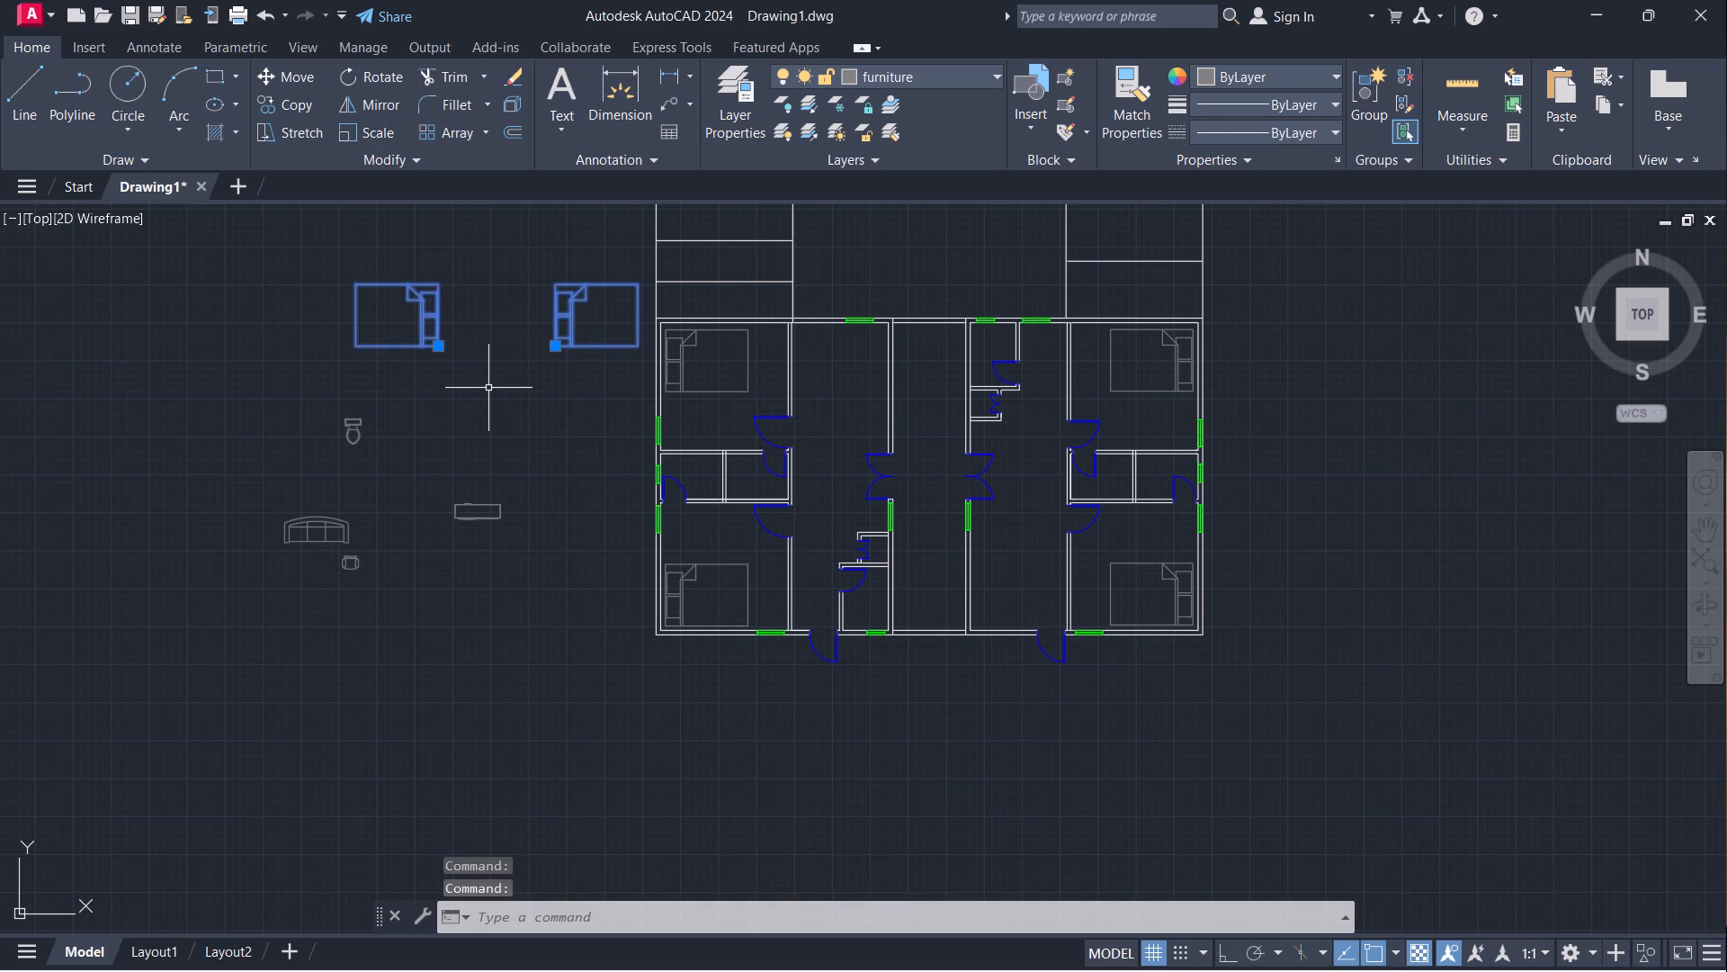
{"action": "key", "text": "e"}
{"action": "key", "text": "Return"}
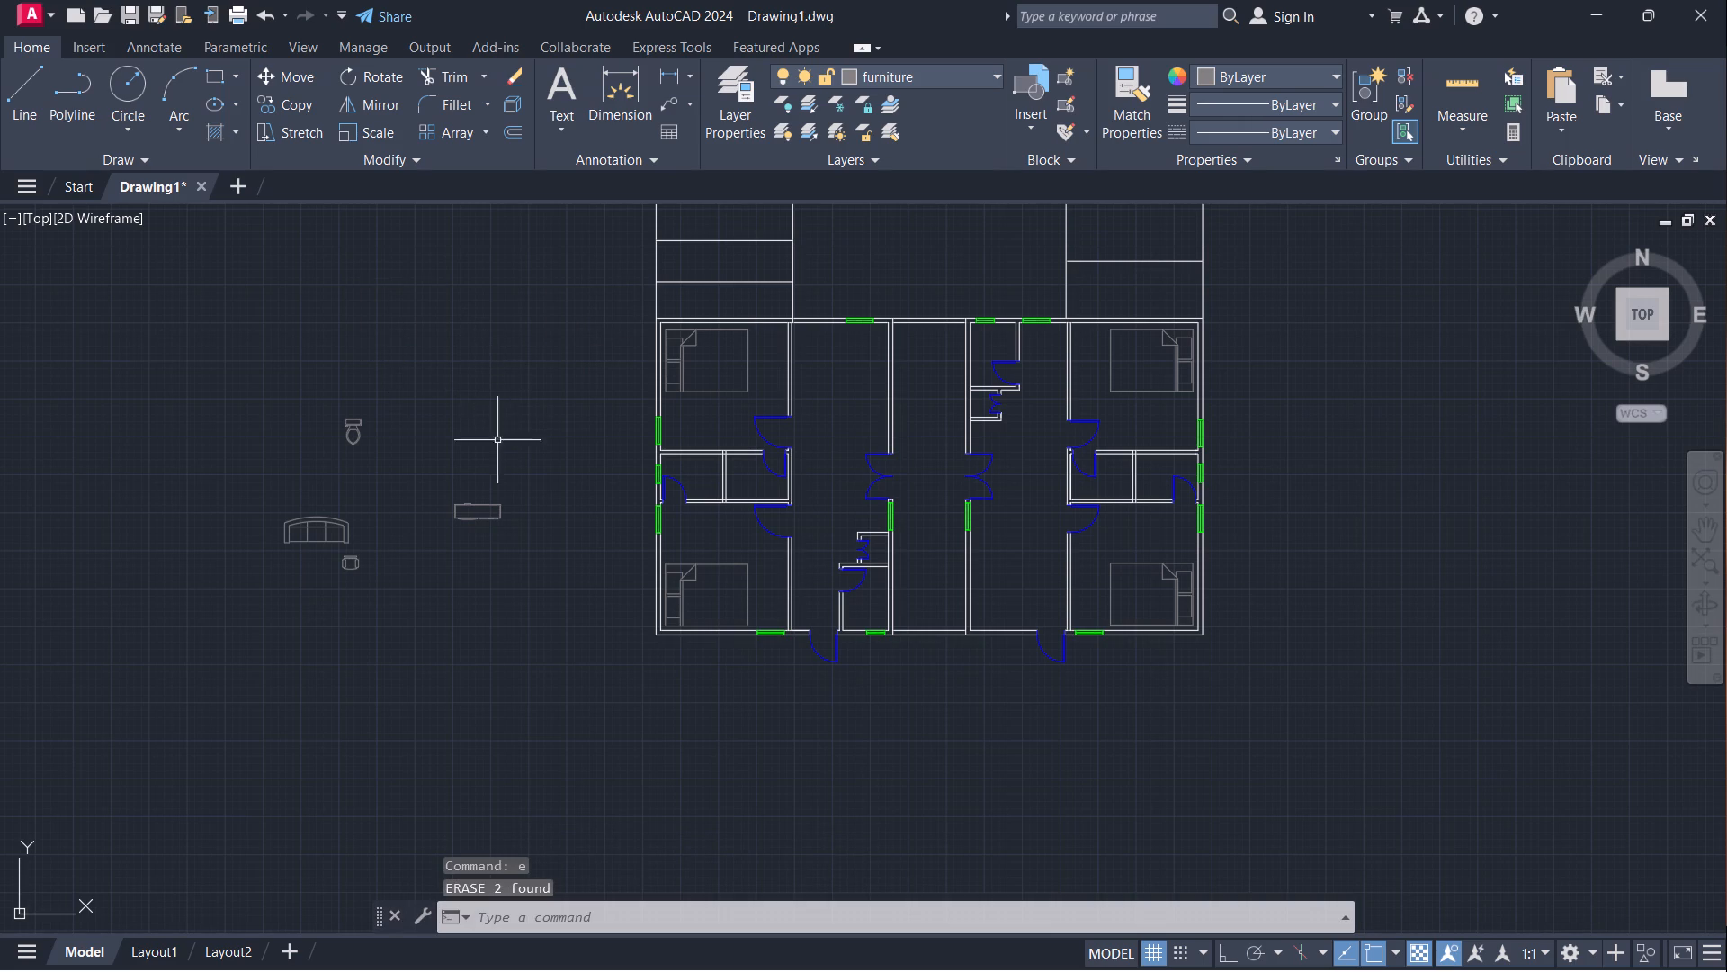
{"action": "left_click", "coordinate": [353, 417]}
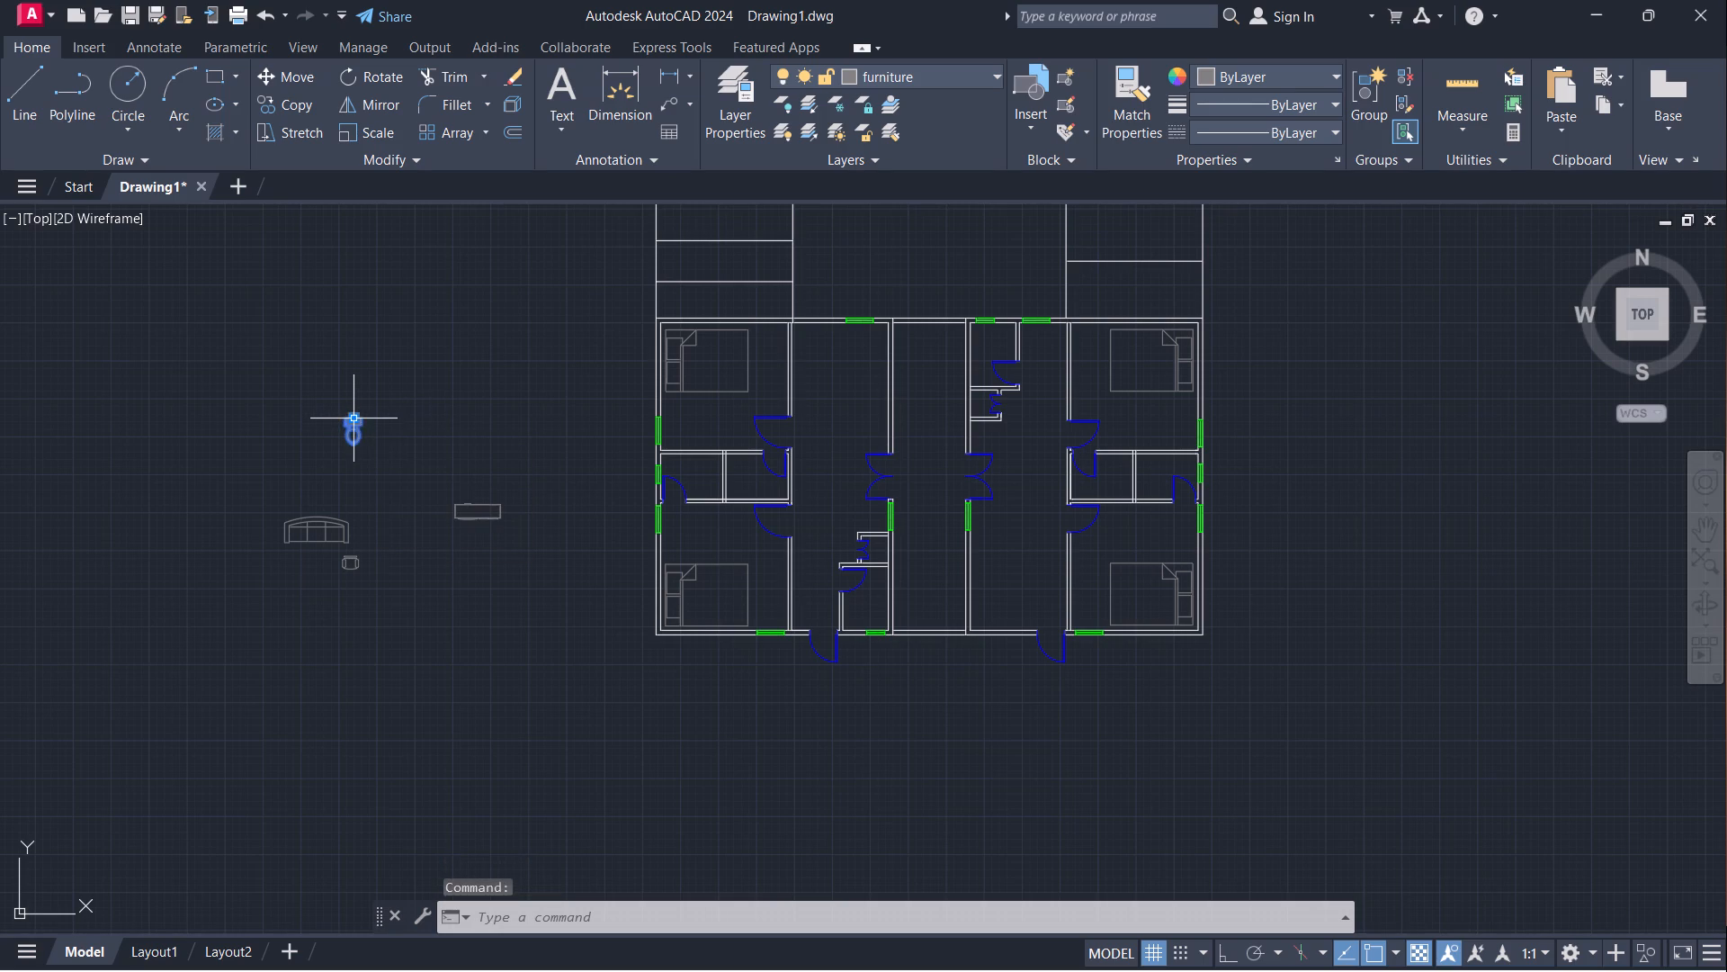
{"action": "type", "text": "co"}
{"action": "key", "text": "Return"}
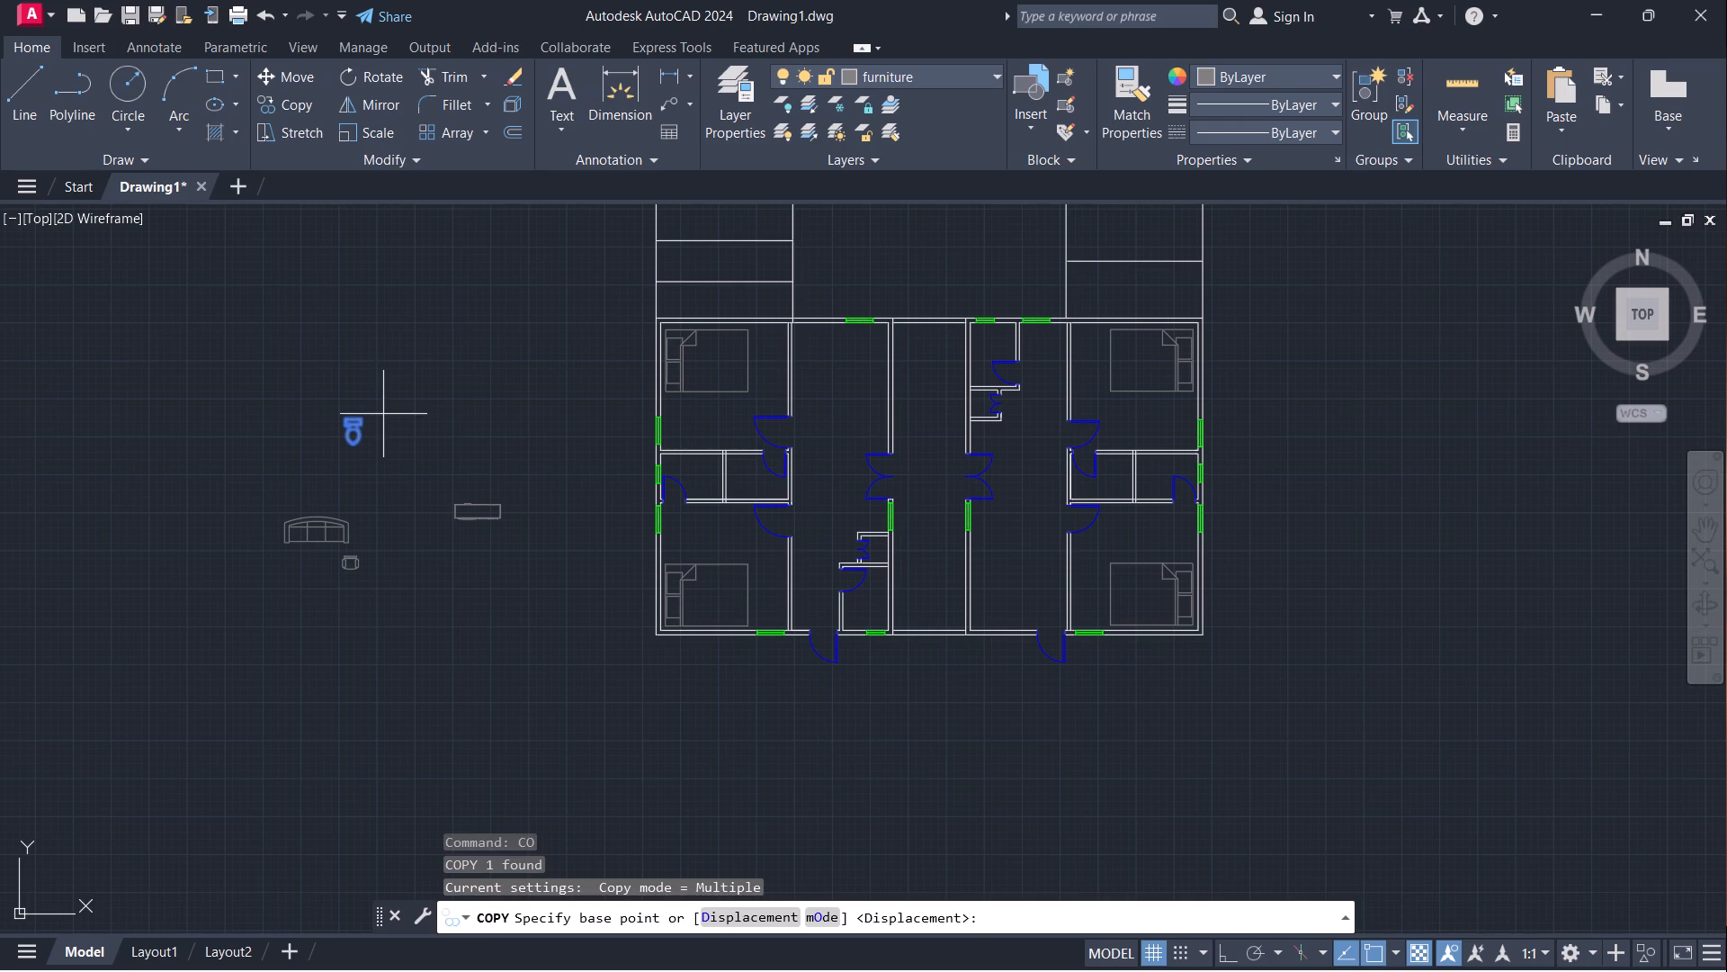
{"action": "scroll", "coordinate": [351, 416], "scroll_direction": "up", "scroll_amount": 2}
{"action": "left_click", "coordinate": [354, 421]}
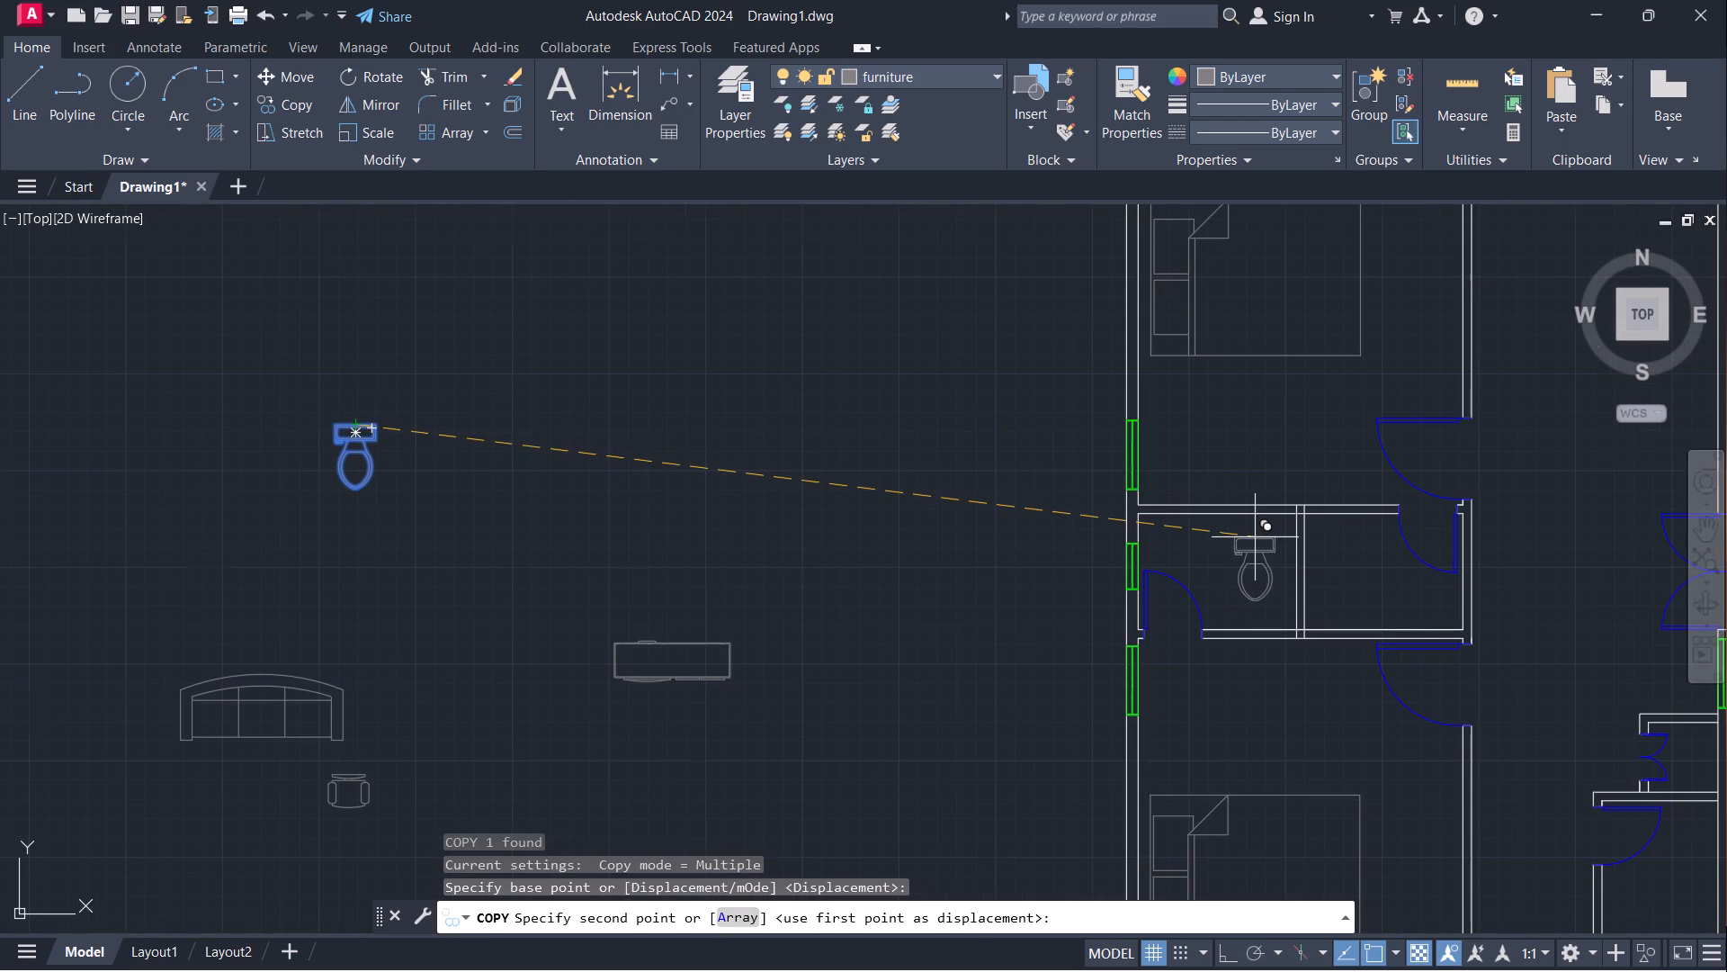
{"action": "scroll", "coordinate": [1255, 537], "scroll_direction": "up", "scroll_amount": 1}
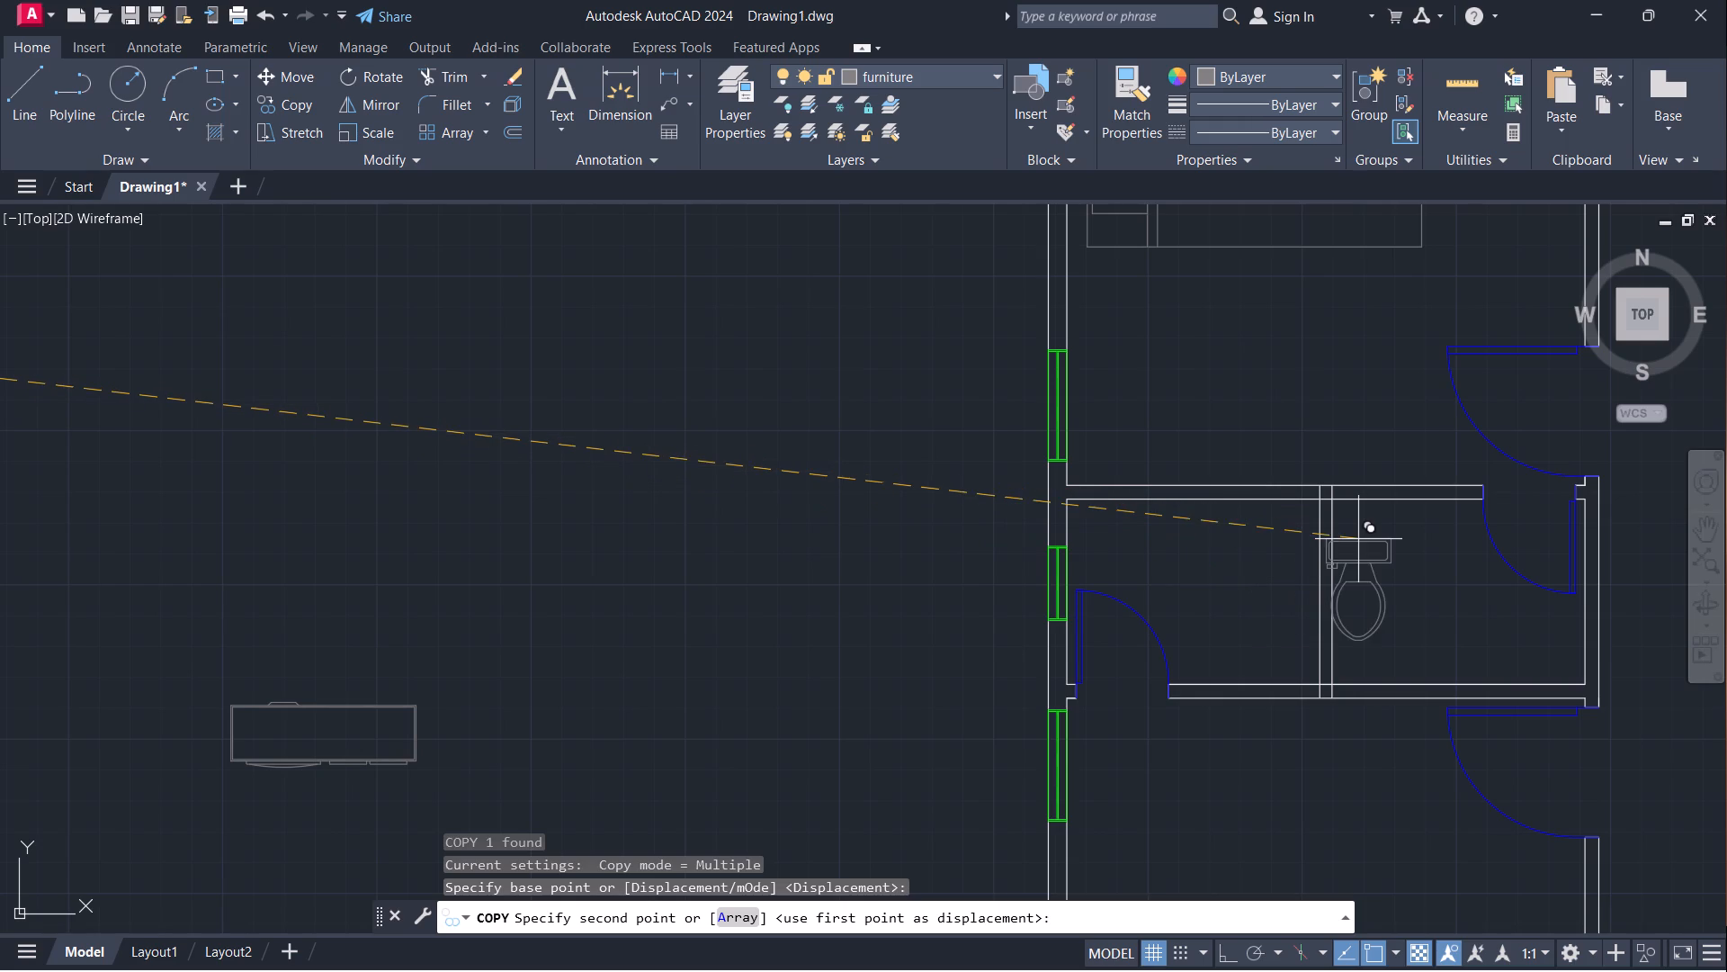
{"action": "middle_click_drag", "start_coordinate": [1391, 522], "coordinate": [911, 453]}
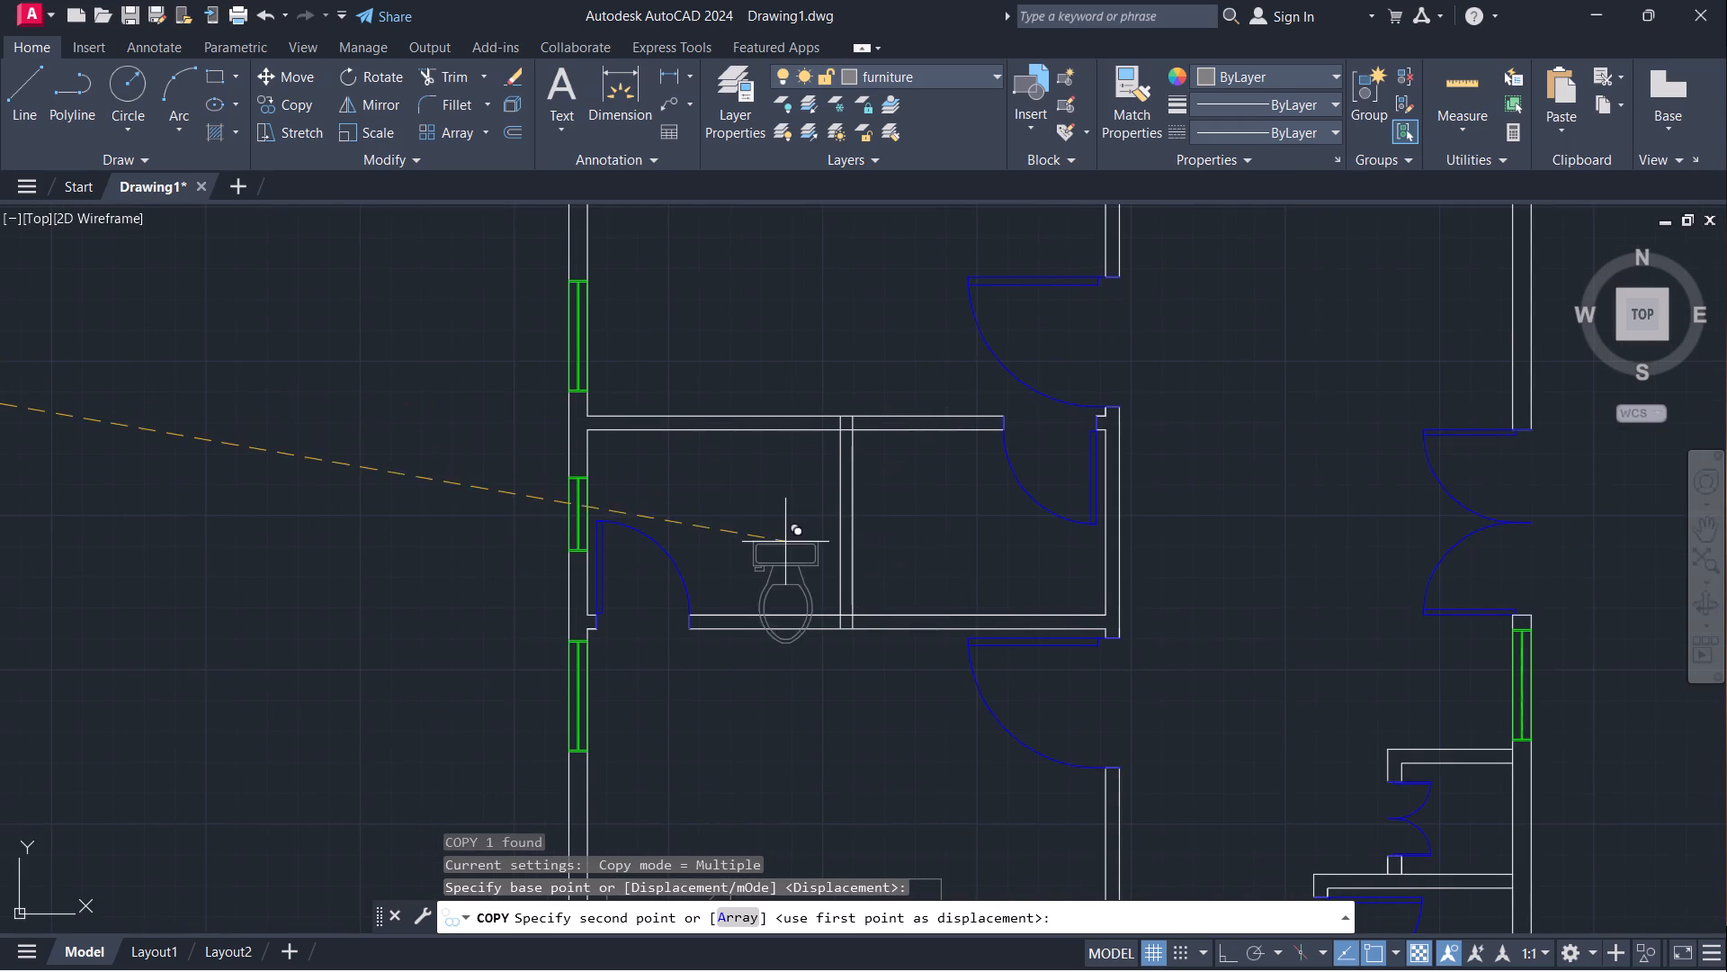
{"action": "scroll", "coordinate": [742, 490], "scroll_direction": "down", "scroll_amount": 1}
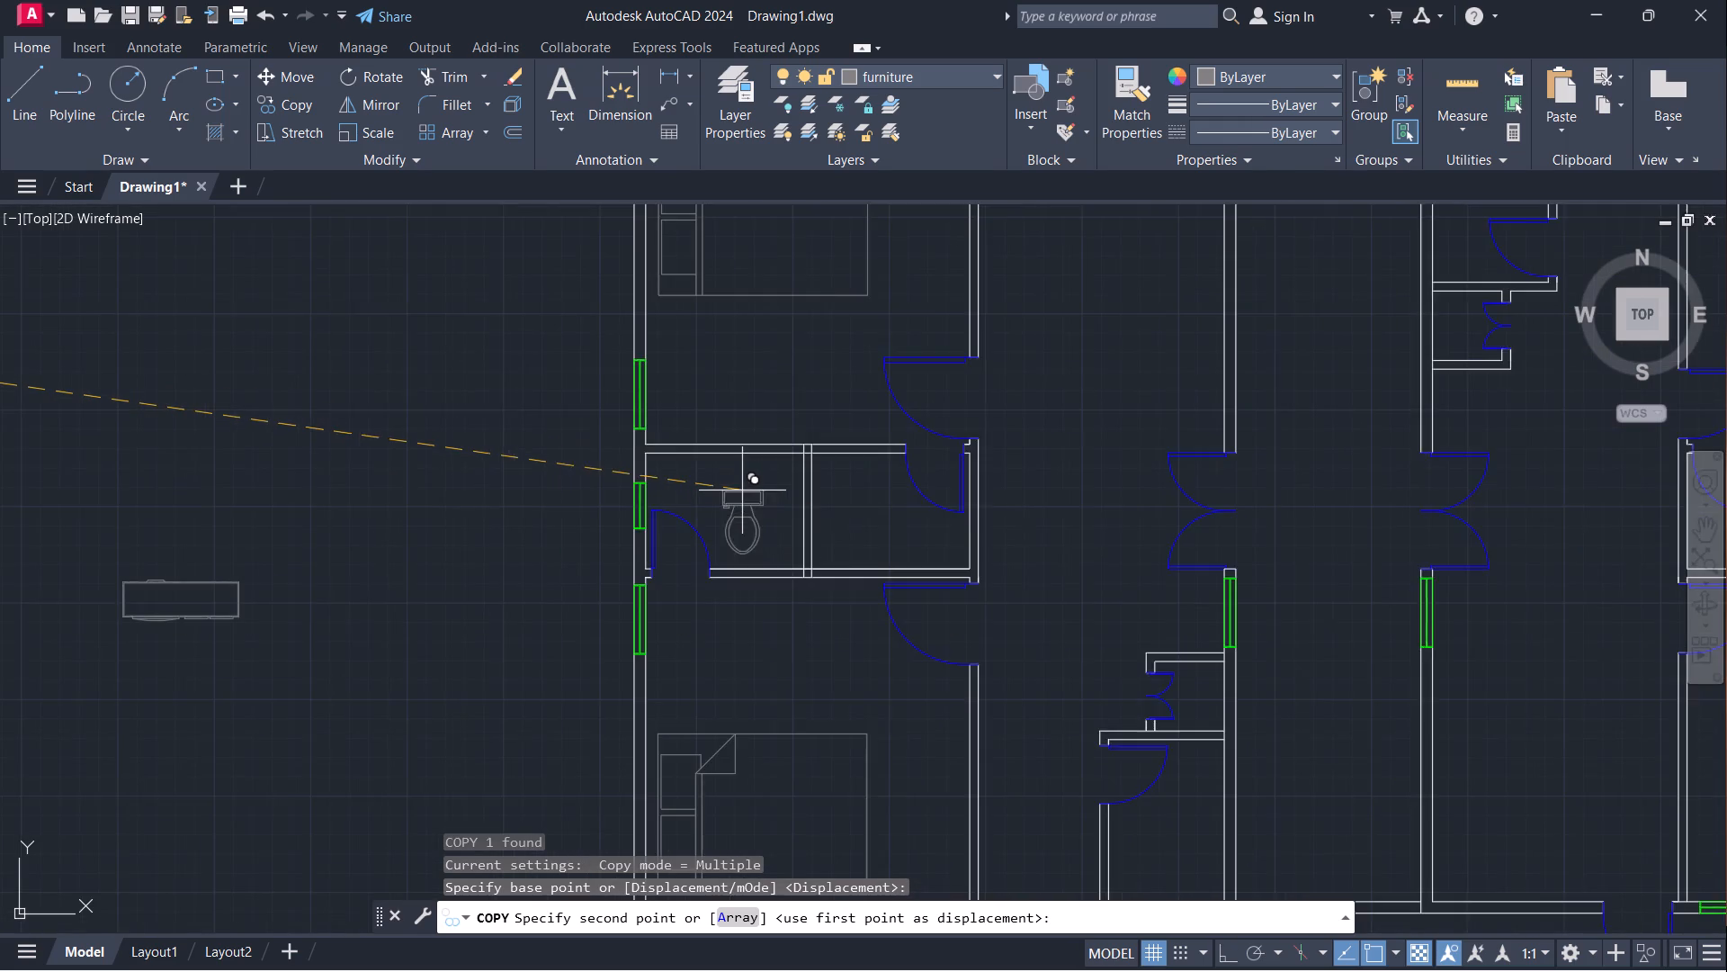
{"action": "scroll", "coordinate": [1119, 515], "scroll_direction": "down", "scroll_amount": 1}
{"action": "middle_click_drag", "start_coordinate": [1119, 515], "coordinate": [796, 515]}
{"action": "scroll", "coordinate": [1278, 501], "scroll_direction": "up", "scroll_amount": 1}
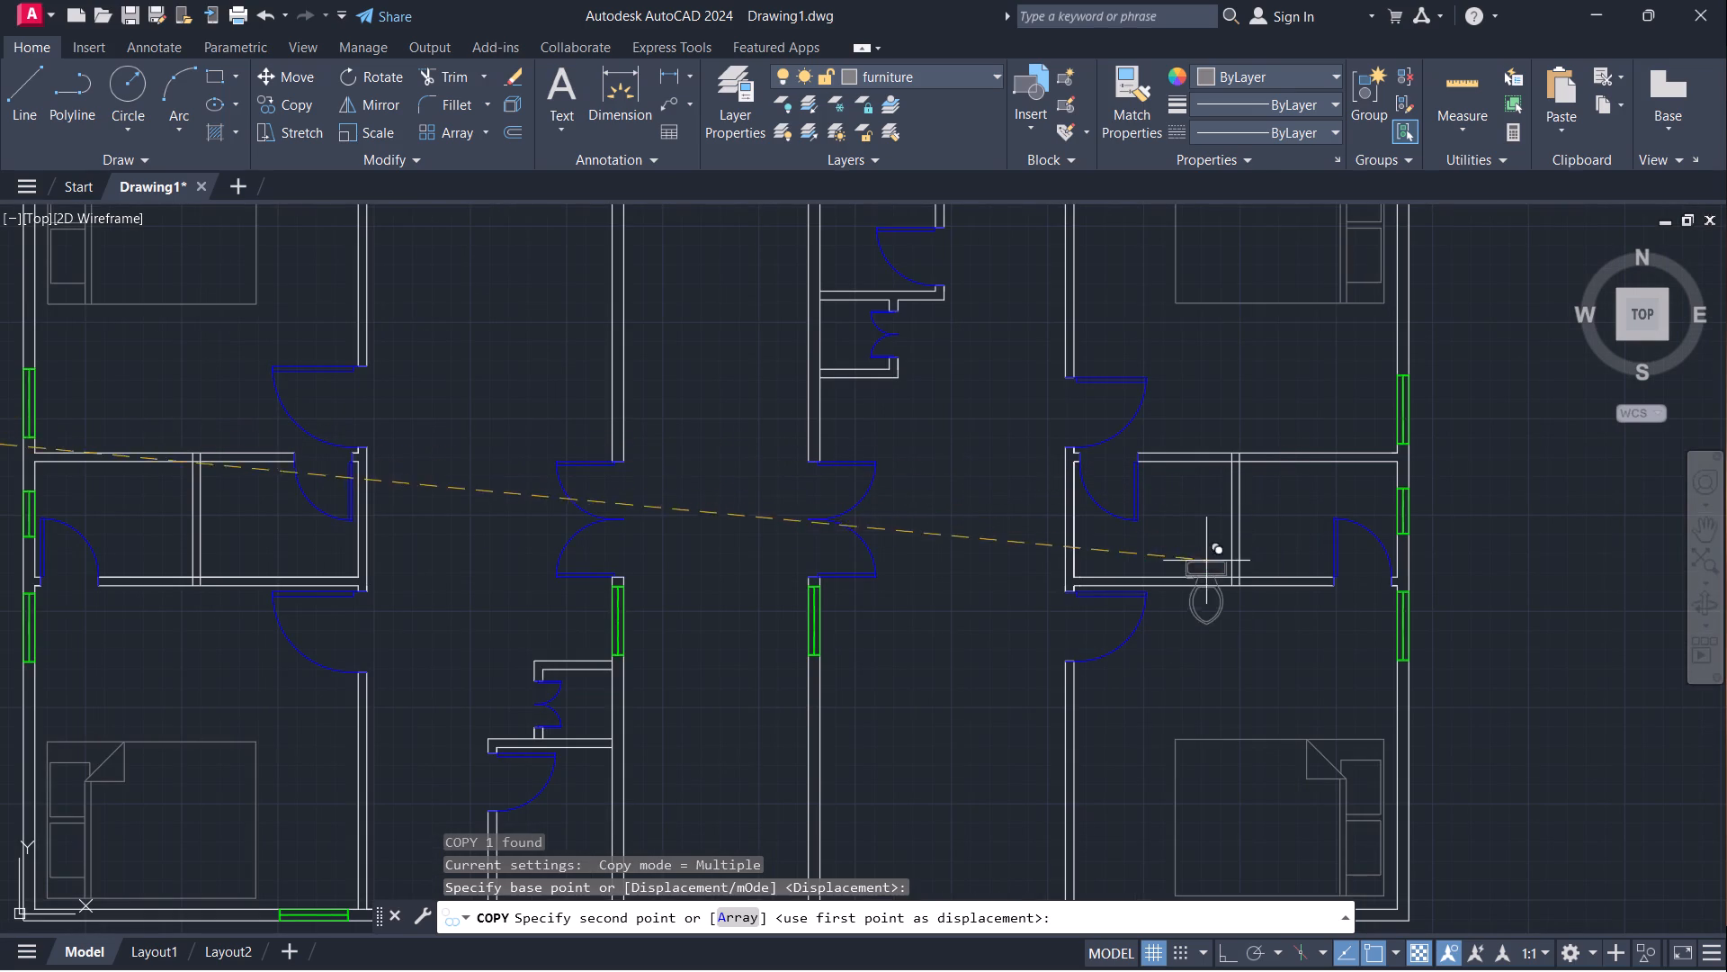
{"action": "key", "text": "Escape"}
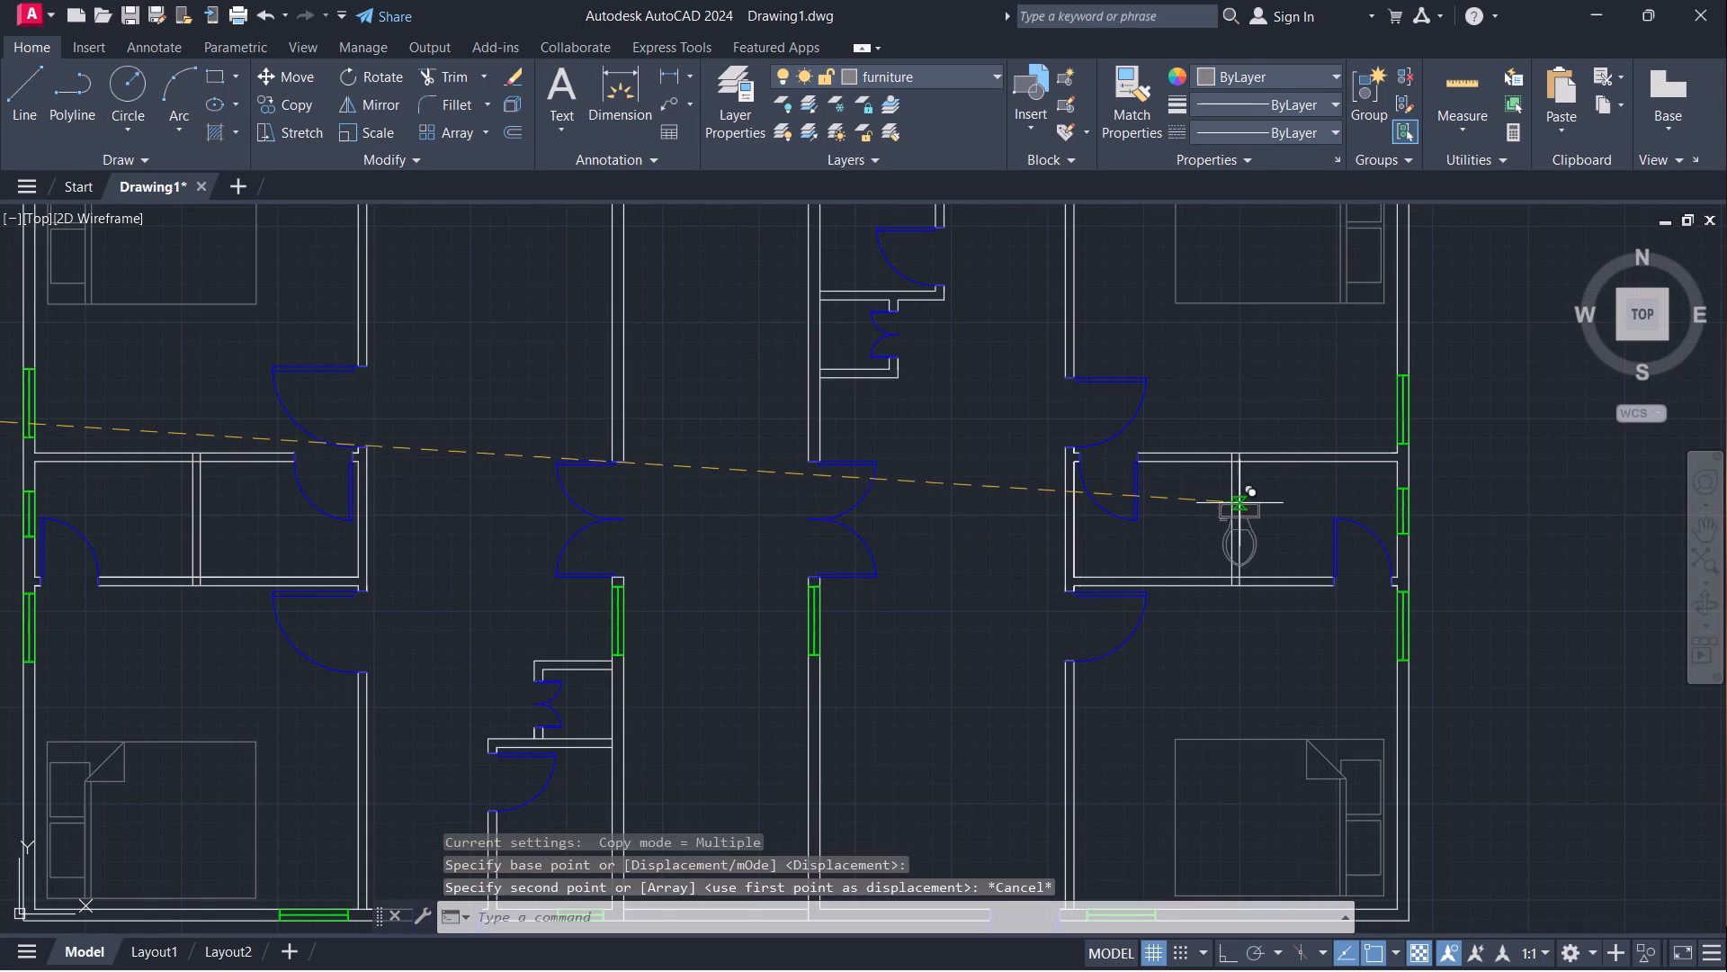
Rotate the toilet outside the plan to the west by 180° with ortho on, so its bowl faces north.
{"action": "scroll", "coordinate": [686, 544], "scroll_direction": "down", "scroll_amount": 2}
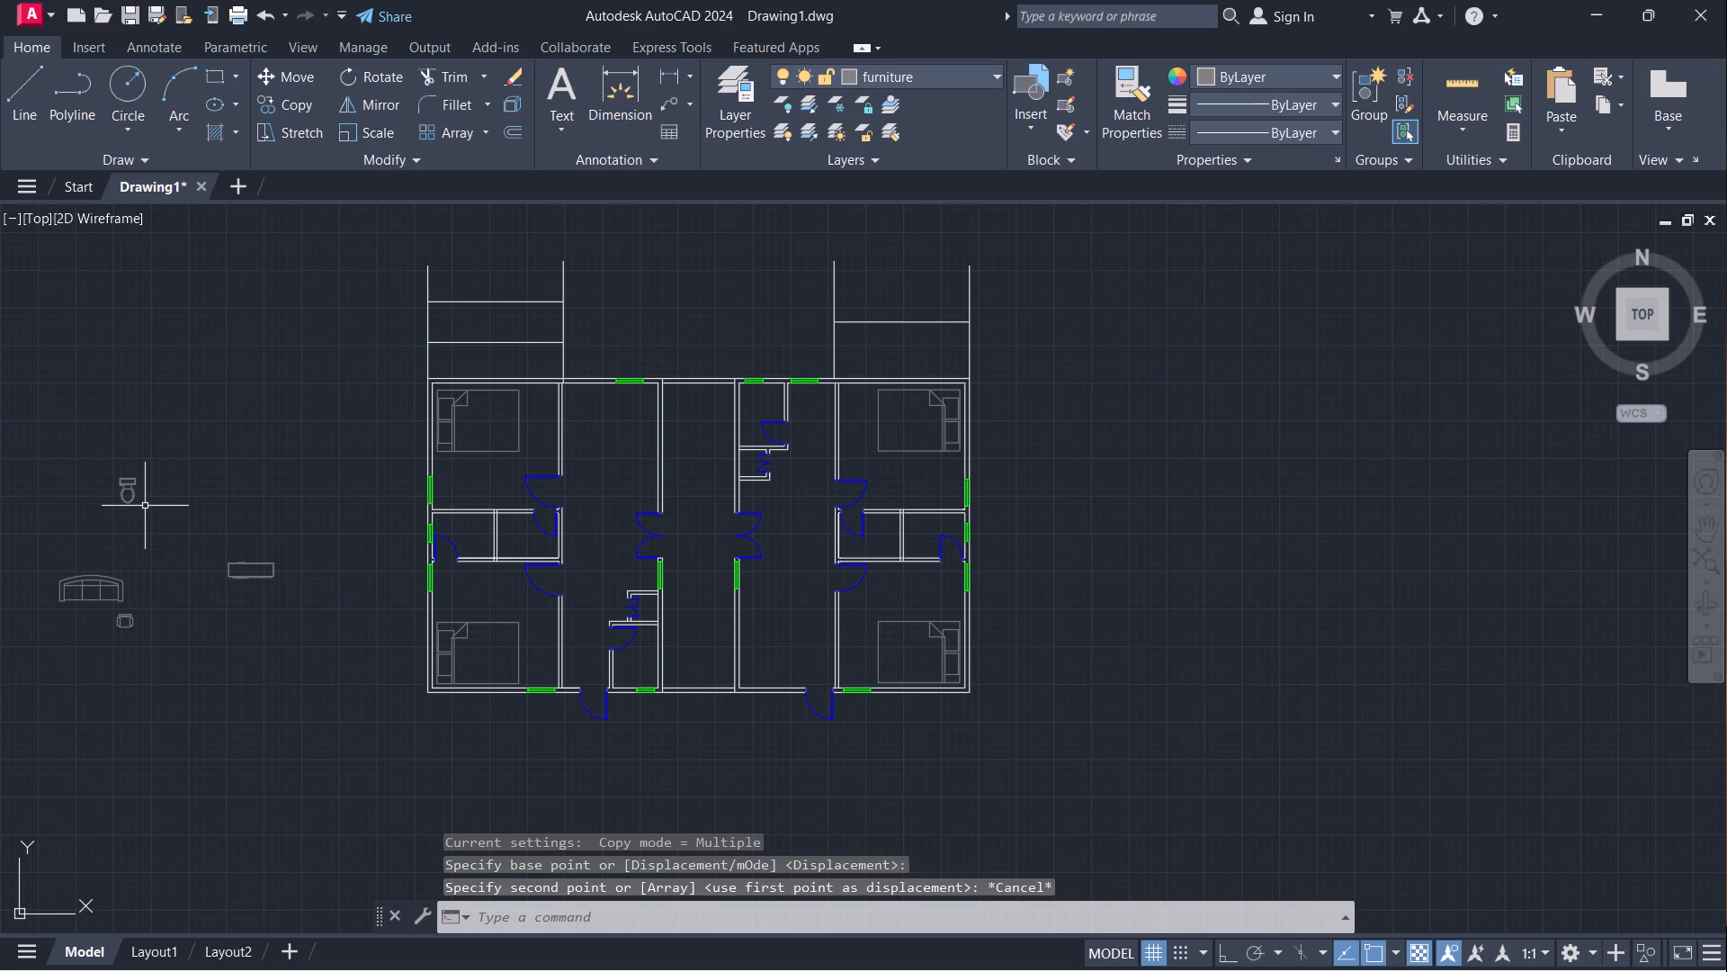
{"action": "left_click", "coordinate": [121, 482]}
{"action": "key", "text": "r"}
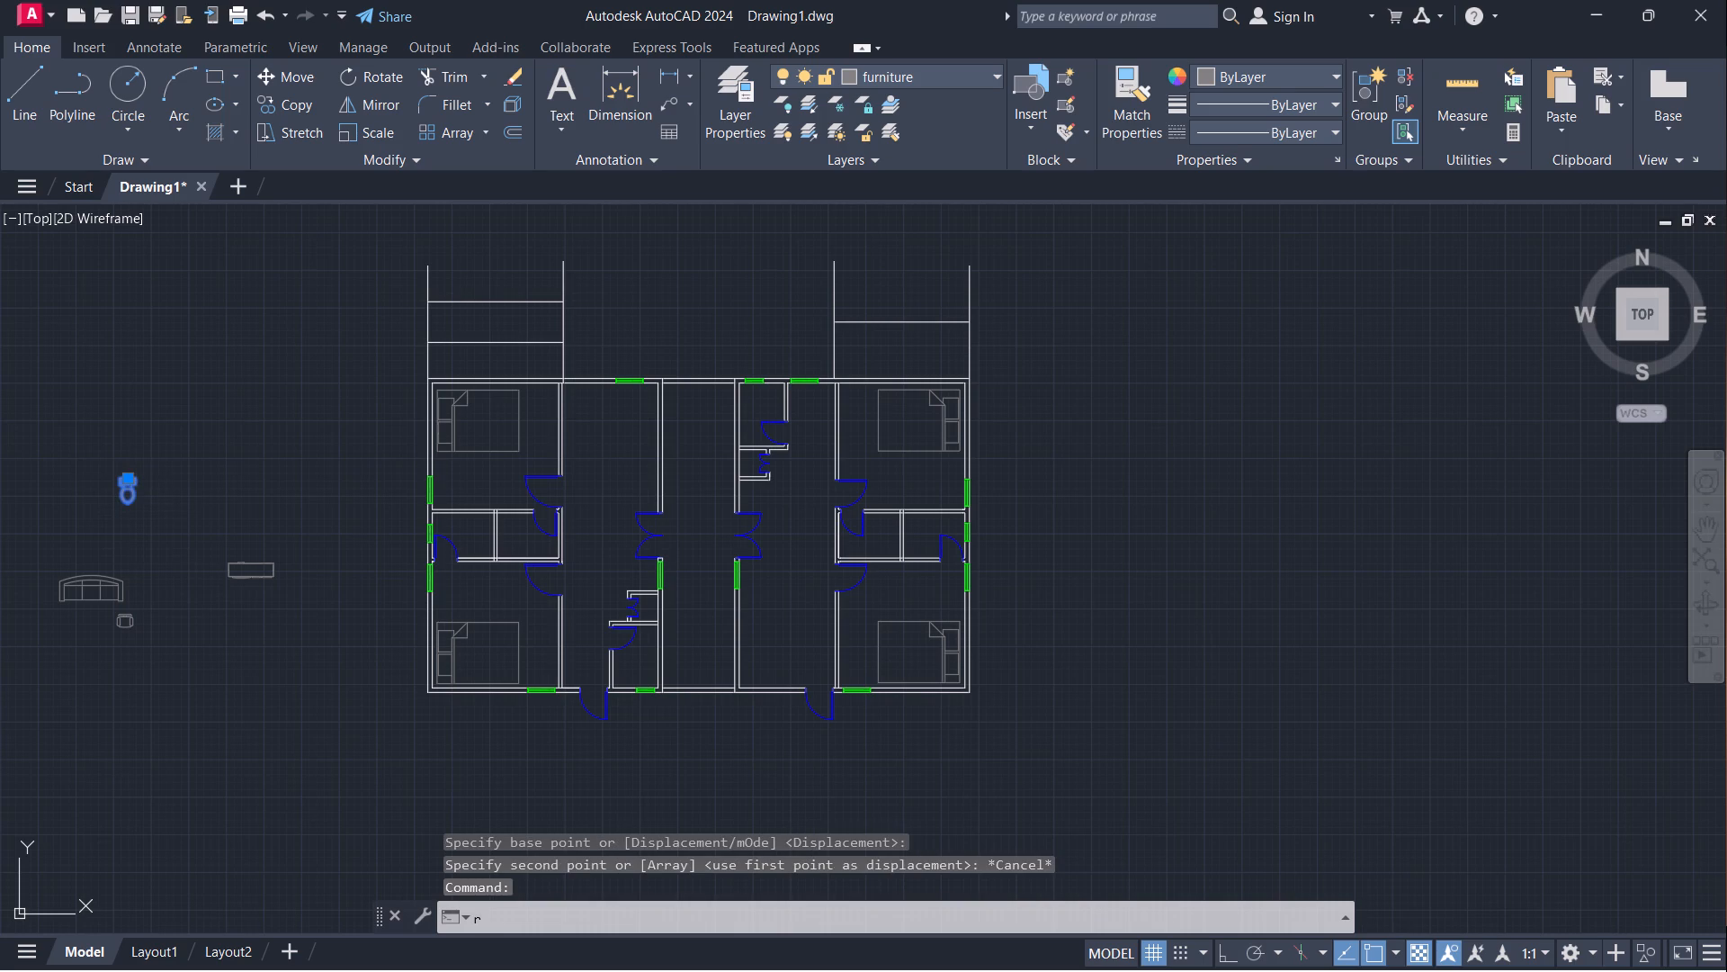
{"action": "key", "text": "o"}
{"action": "key", "text": "Return"}
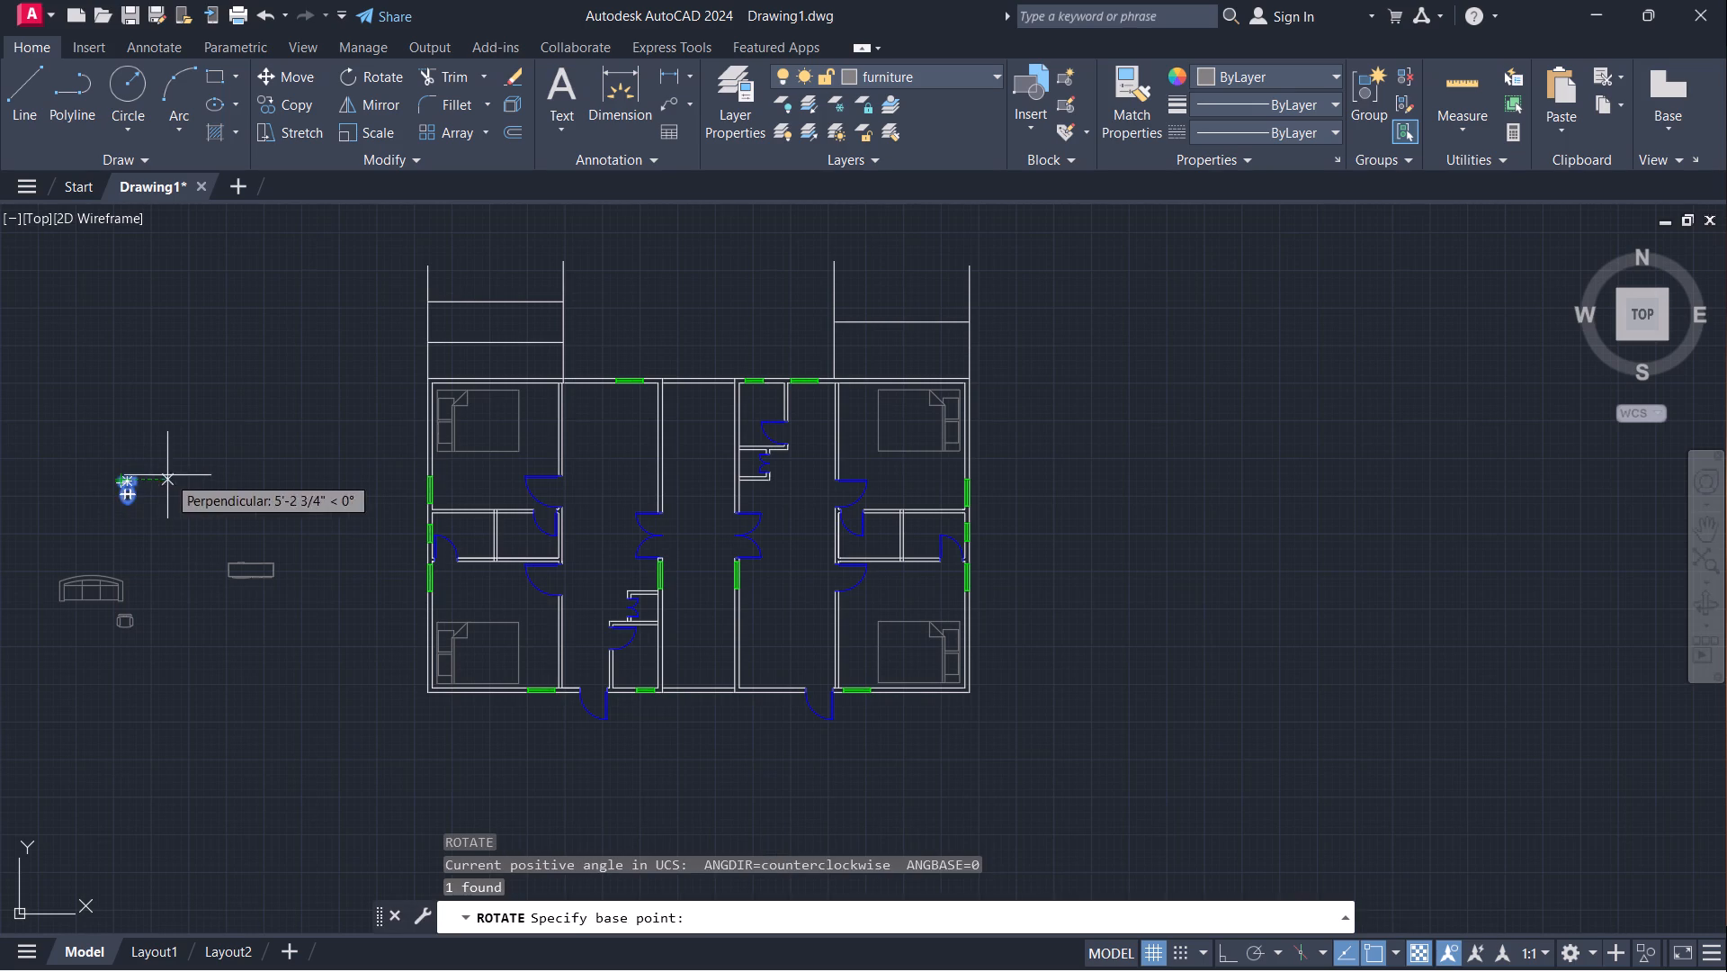
{"action": "left_click", "coordinate": [184, 477]}
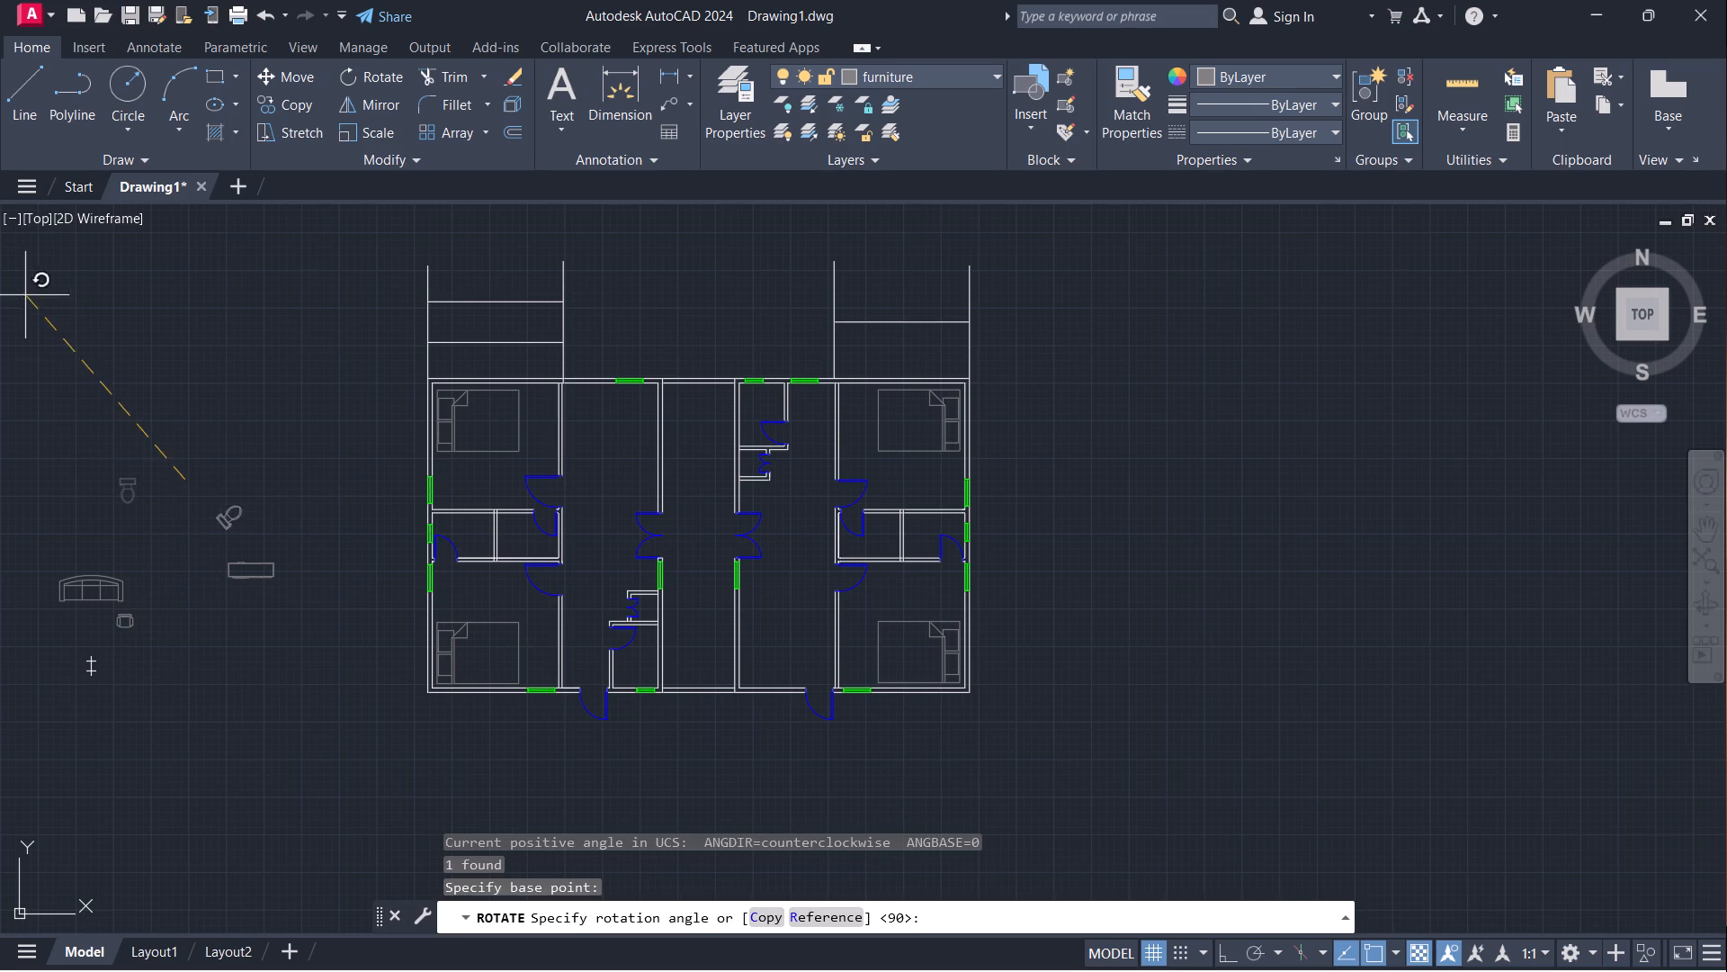
{"action": "key", "text": "F8"}
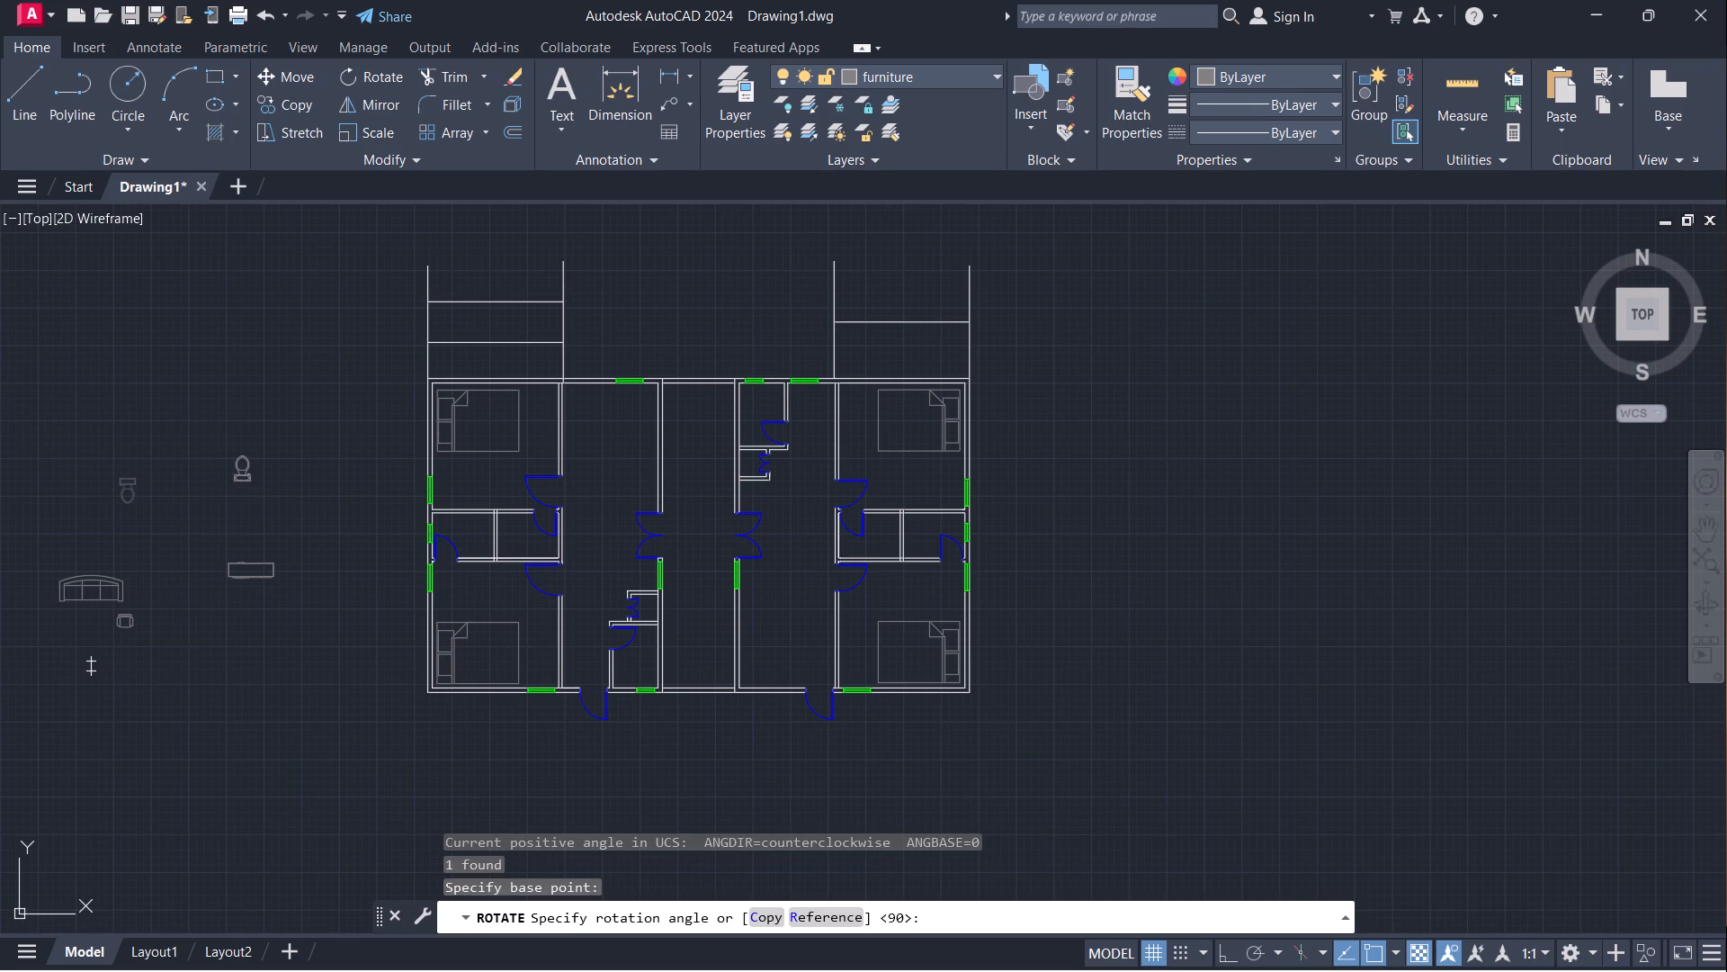
{"action": "left_click", "coordinate": [0, 477]}
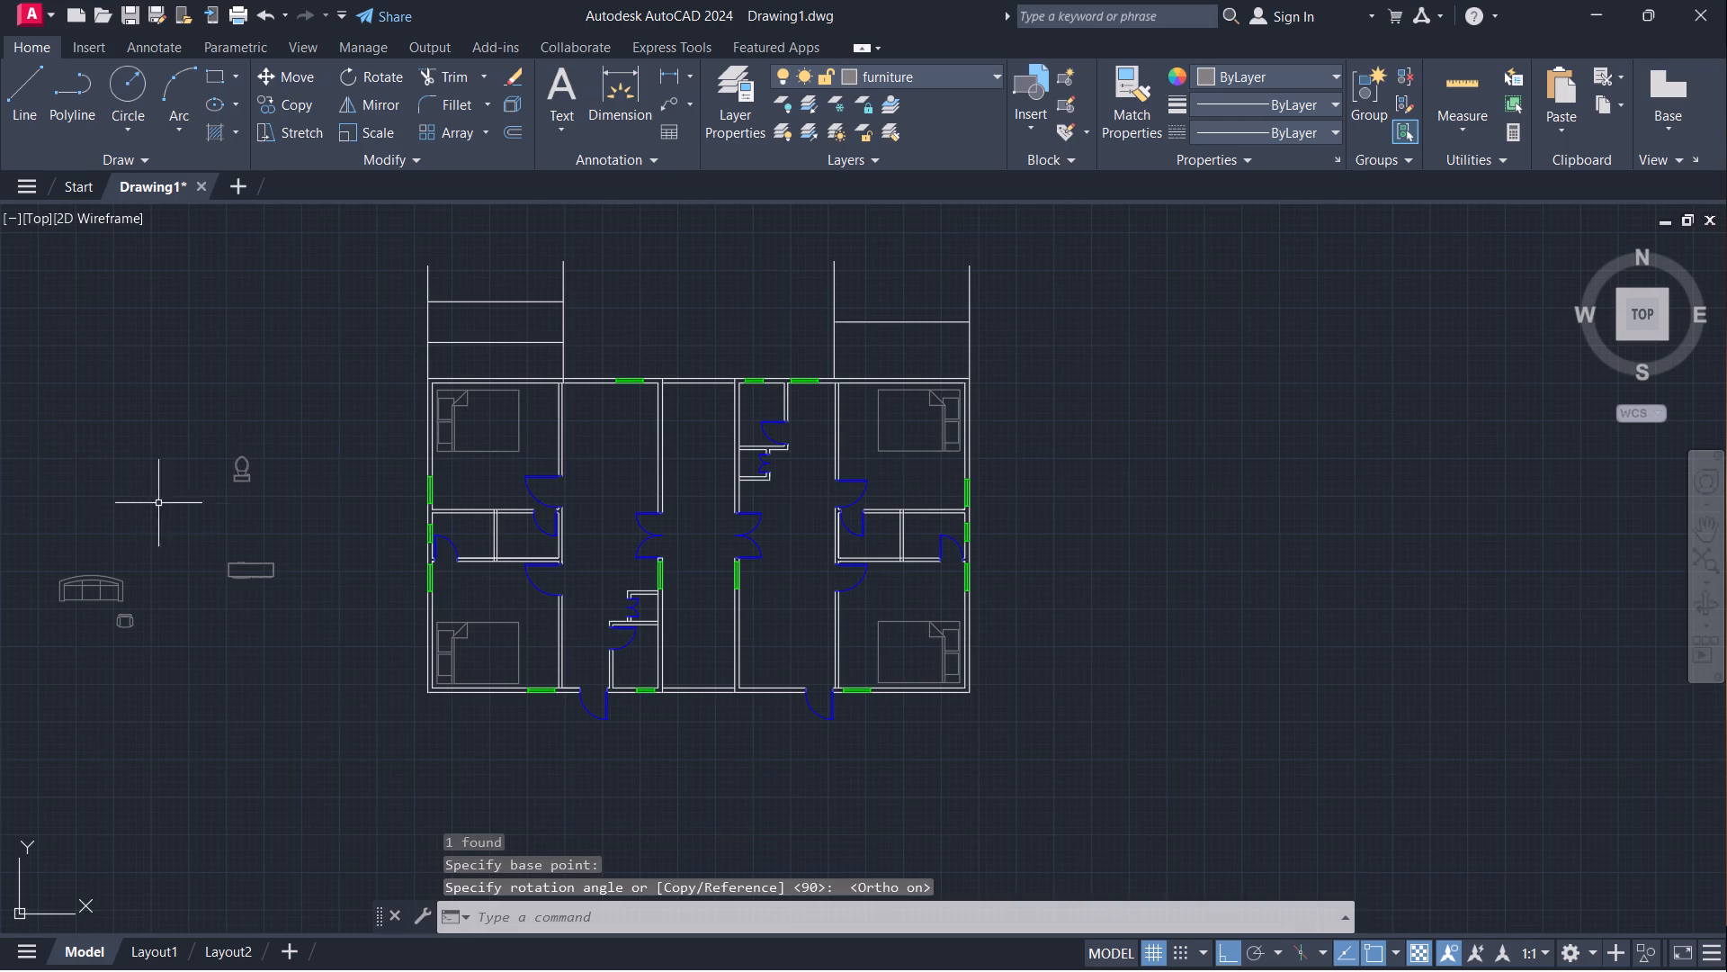
Copy the rotated toilet from its tank's back edge into both west bathrooms, near the south wall on either side of the partition.
{"action": "left_click", "coordinate": [242, 482]}
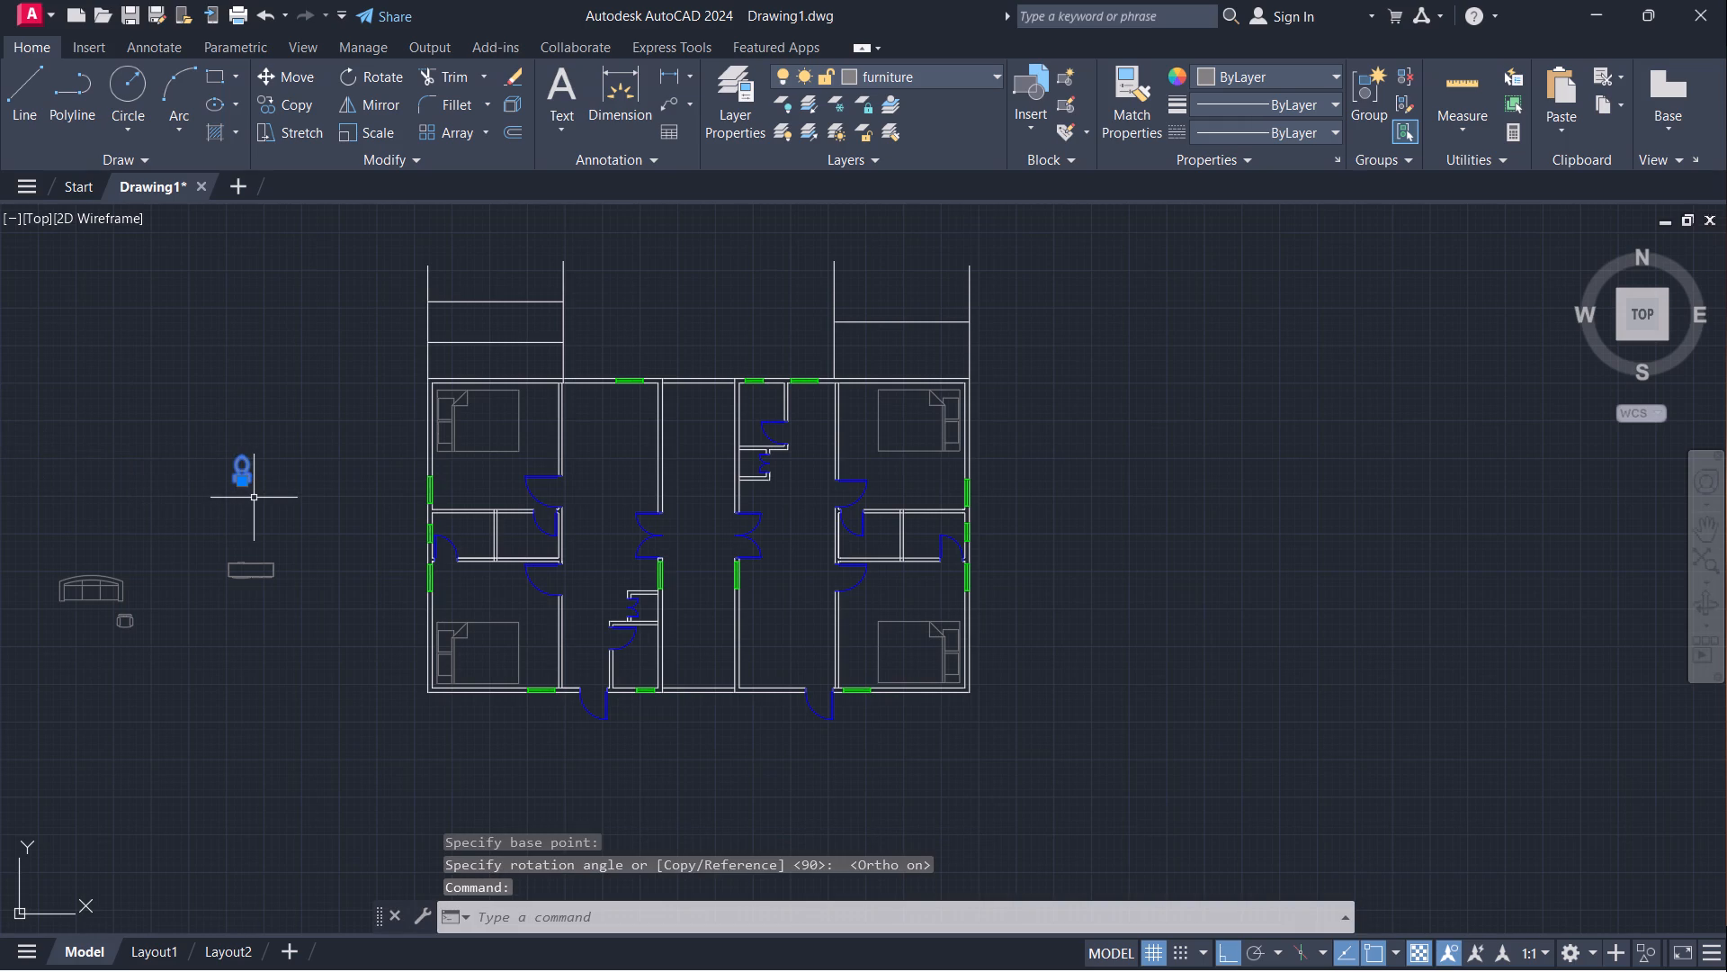
{"action": "key", "text": "c"}
{"action": "key", "text": "o"}
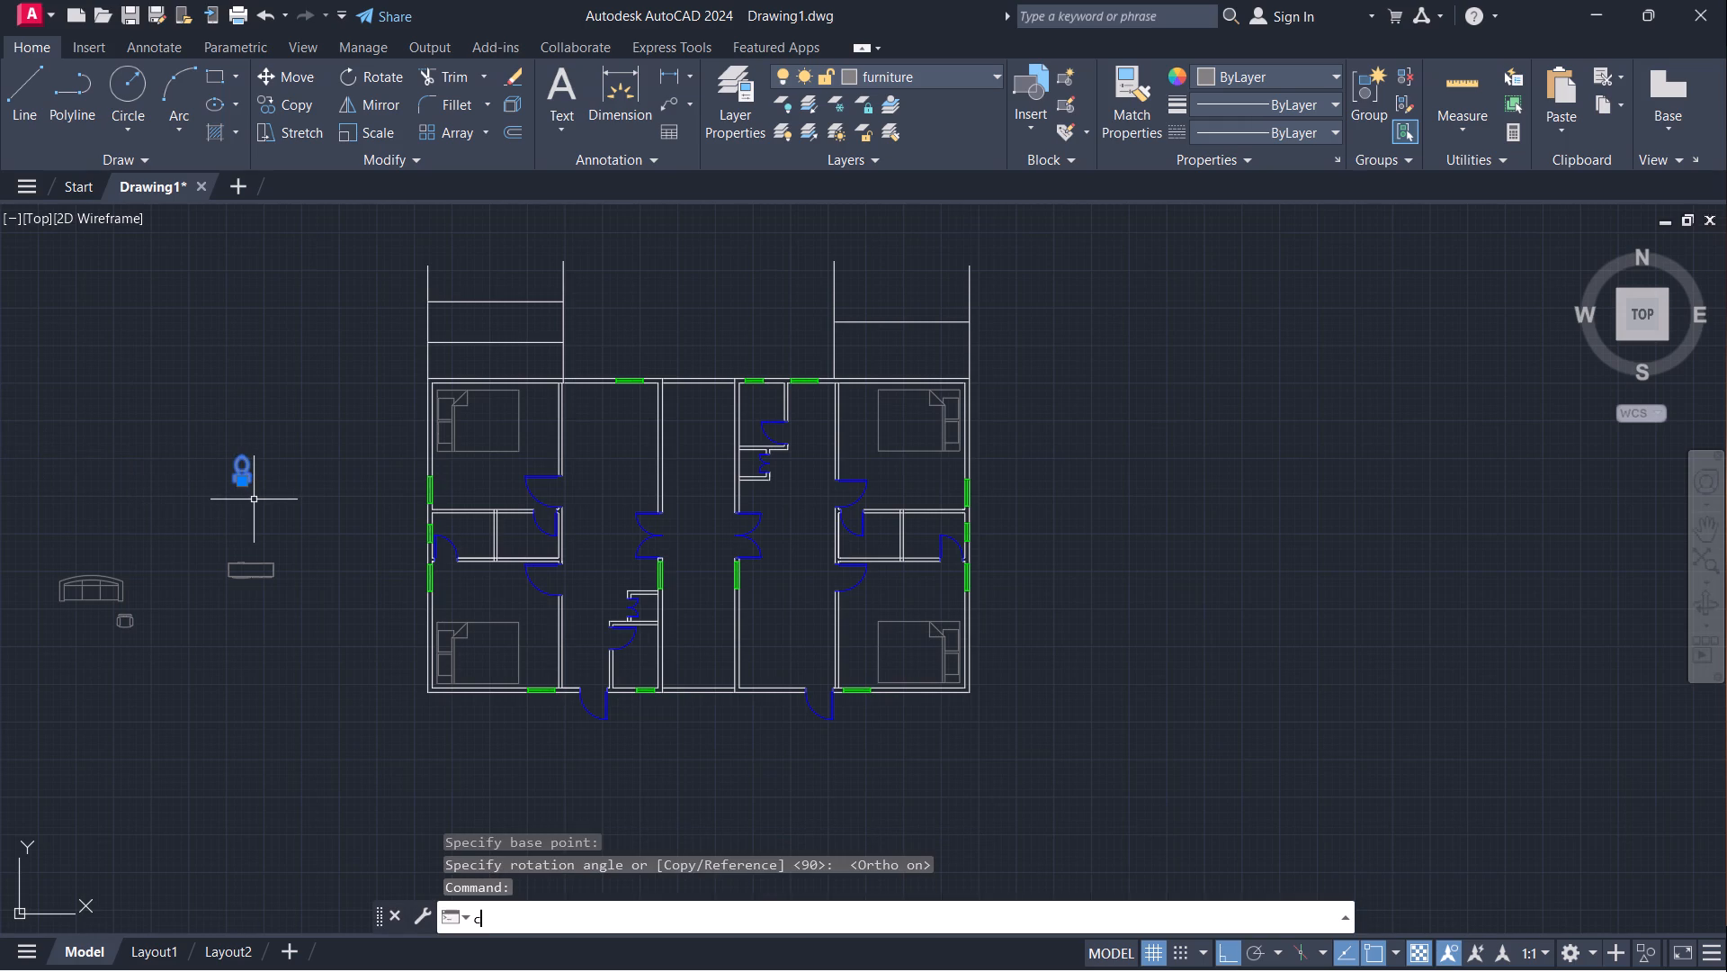
{"action": "key", "text": "Return"}
{"action": "scroll", "coordinate": [254, 499], "scroll_direction": "up", "scroll_amount": 2}
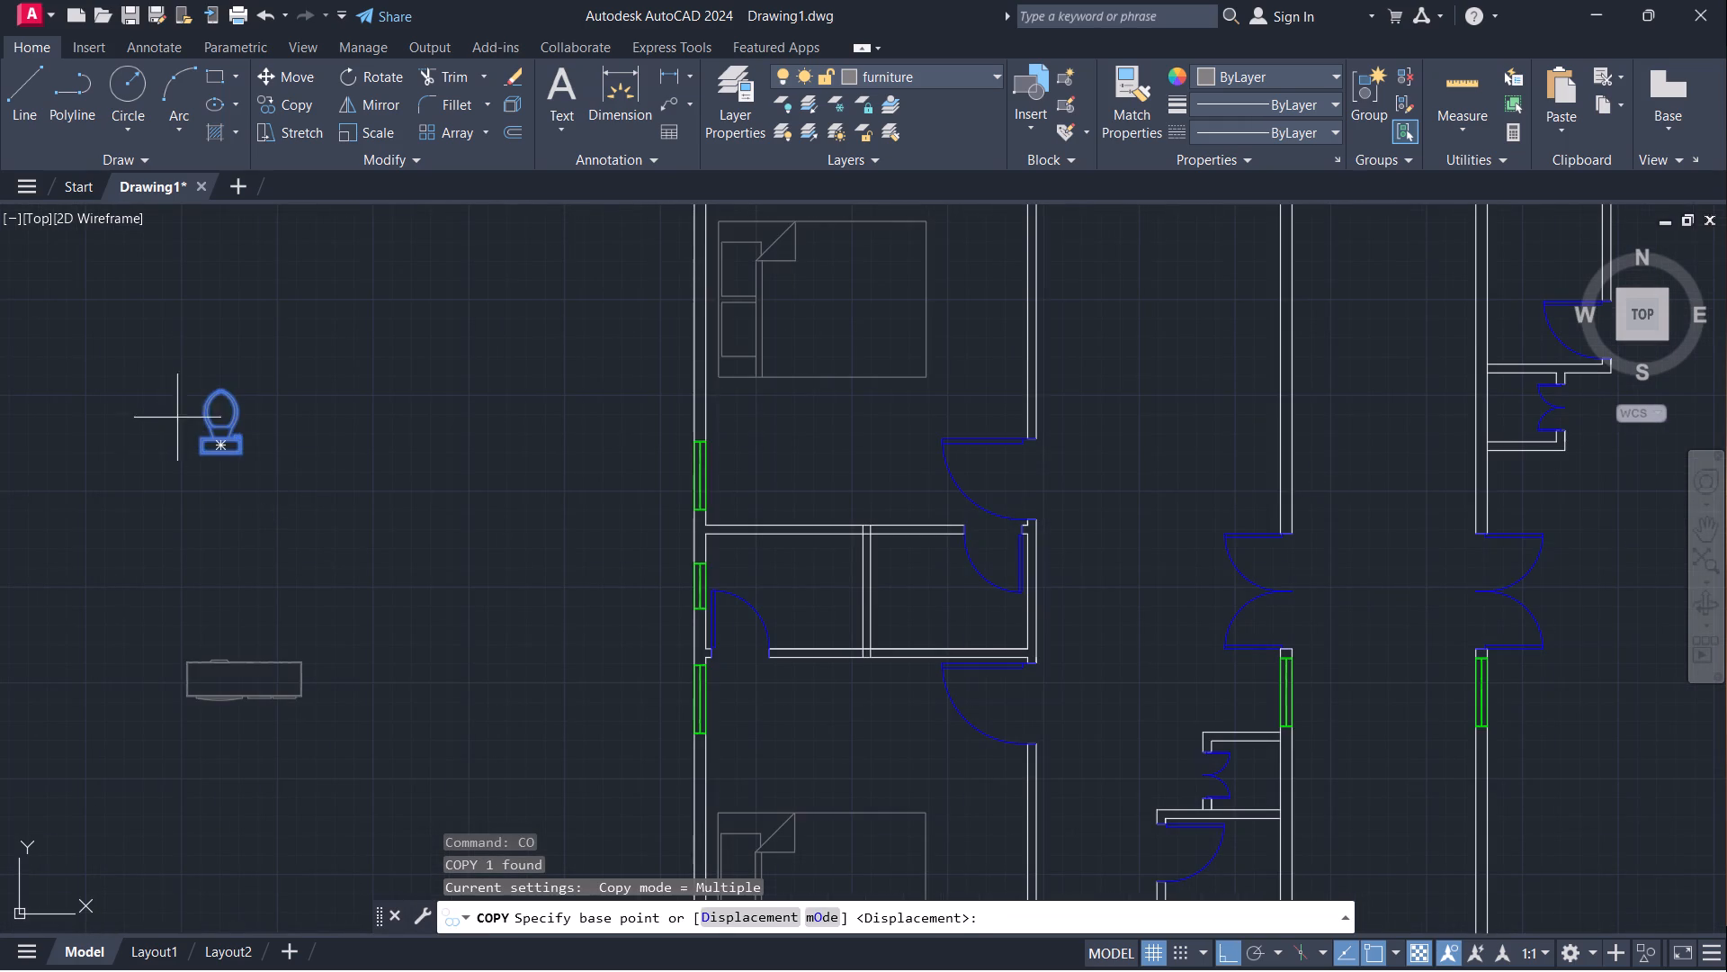
{"action": "scroll", "coordinate": [201, 431], "scroll_direction": "up", "scroll_amount": 1}
{"action": "left_click", "coordinate": [236, 472]}
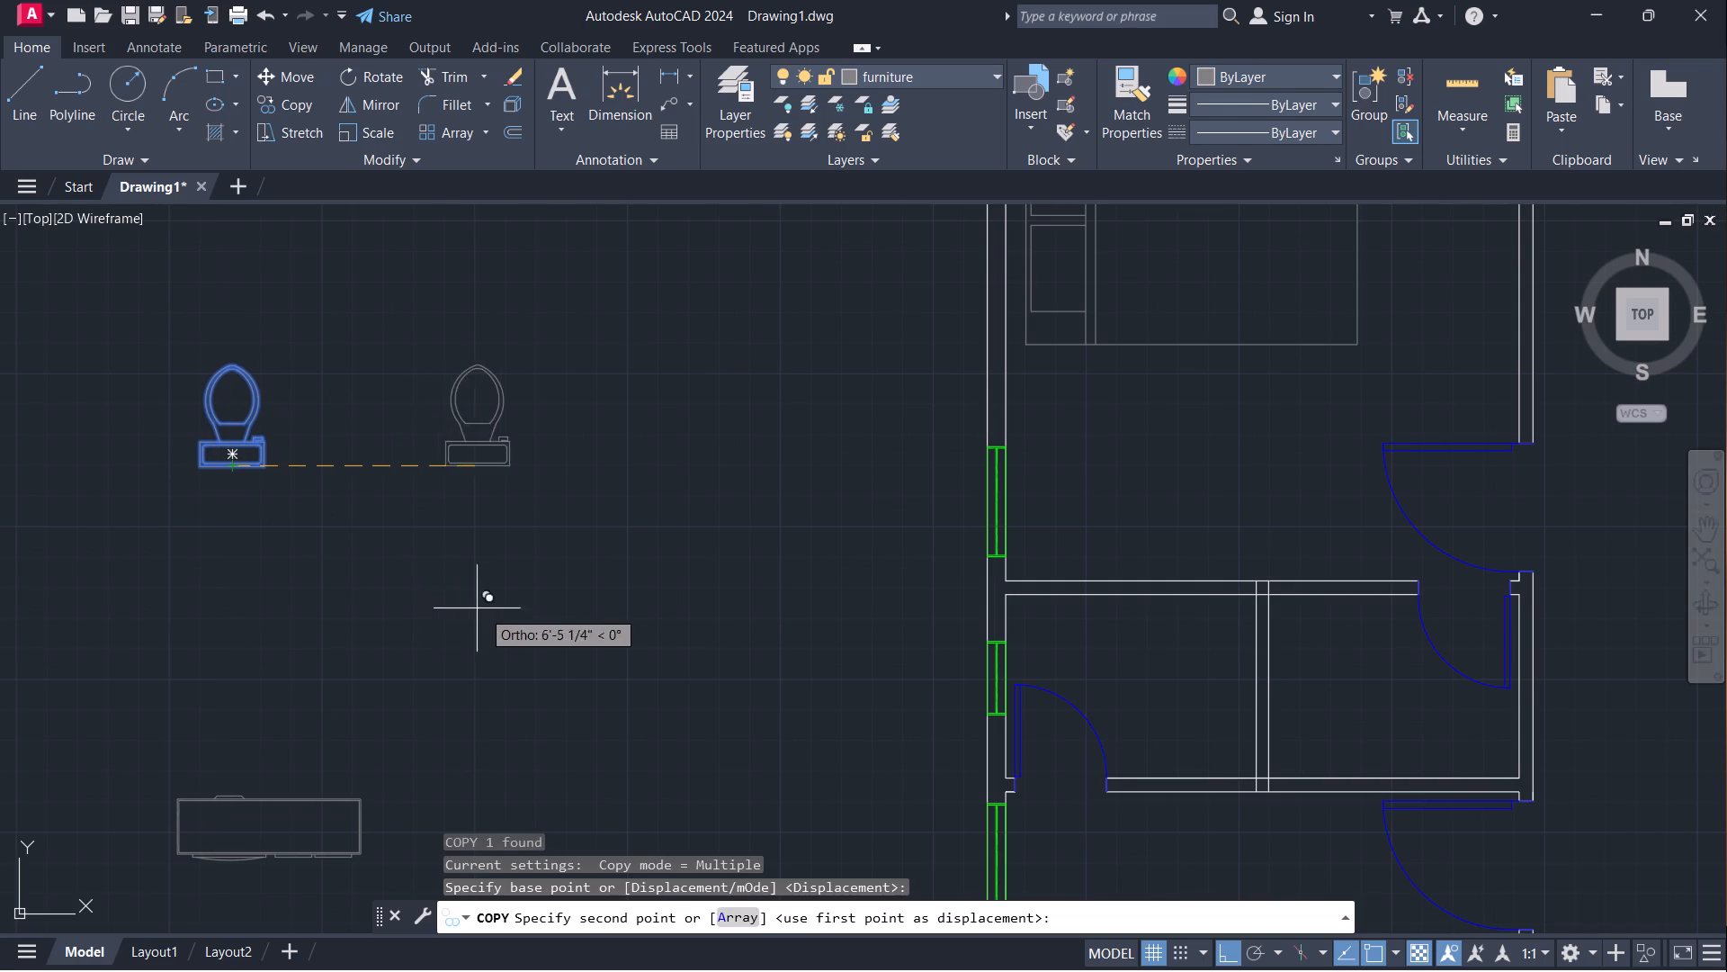
{"action": "key", "text": "F8"}
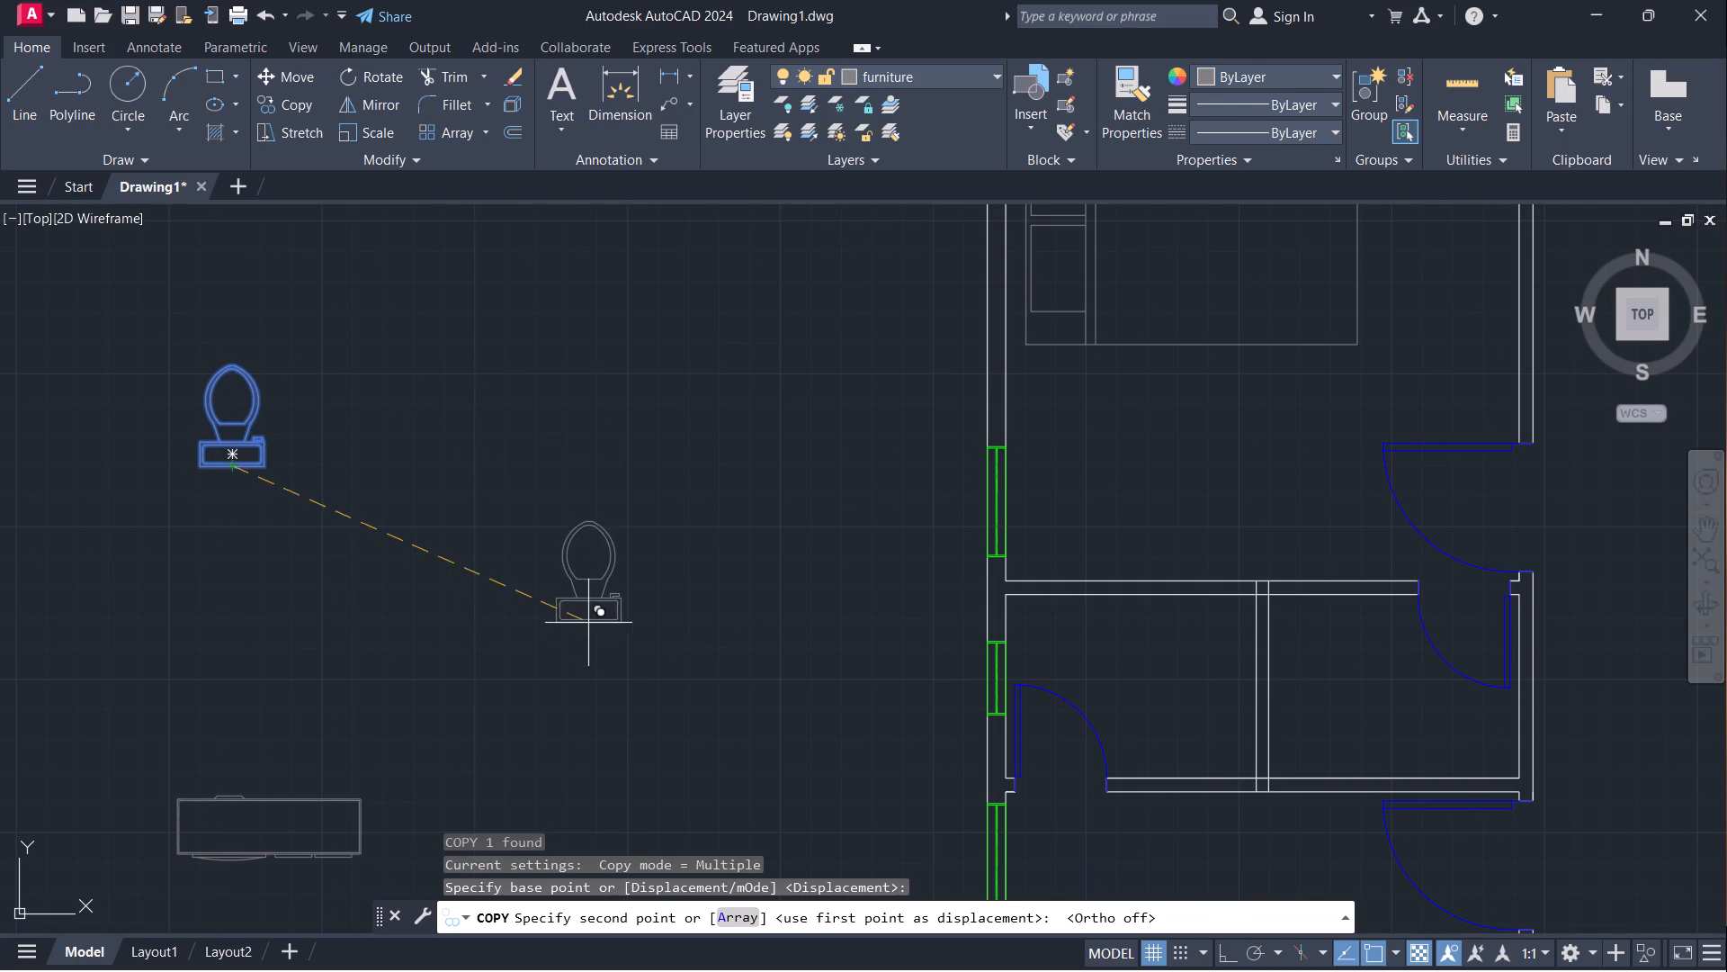
{"action": "scroll", "coordinate": [589, 620], "scroll_direction": "down", "scroll_amount": 1}
{"action": "scroll", "coordinate": [885, 640], "scroll_direction": "down", "scroll_amount": 1}
{"action": "scroll", "coordinate": [944, 687], "scroll_direction": "up", "scroll_amount": 2}
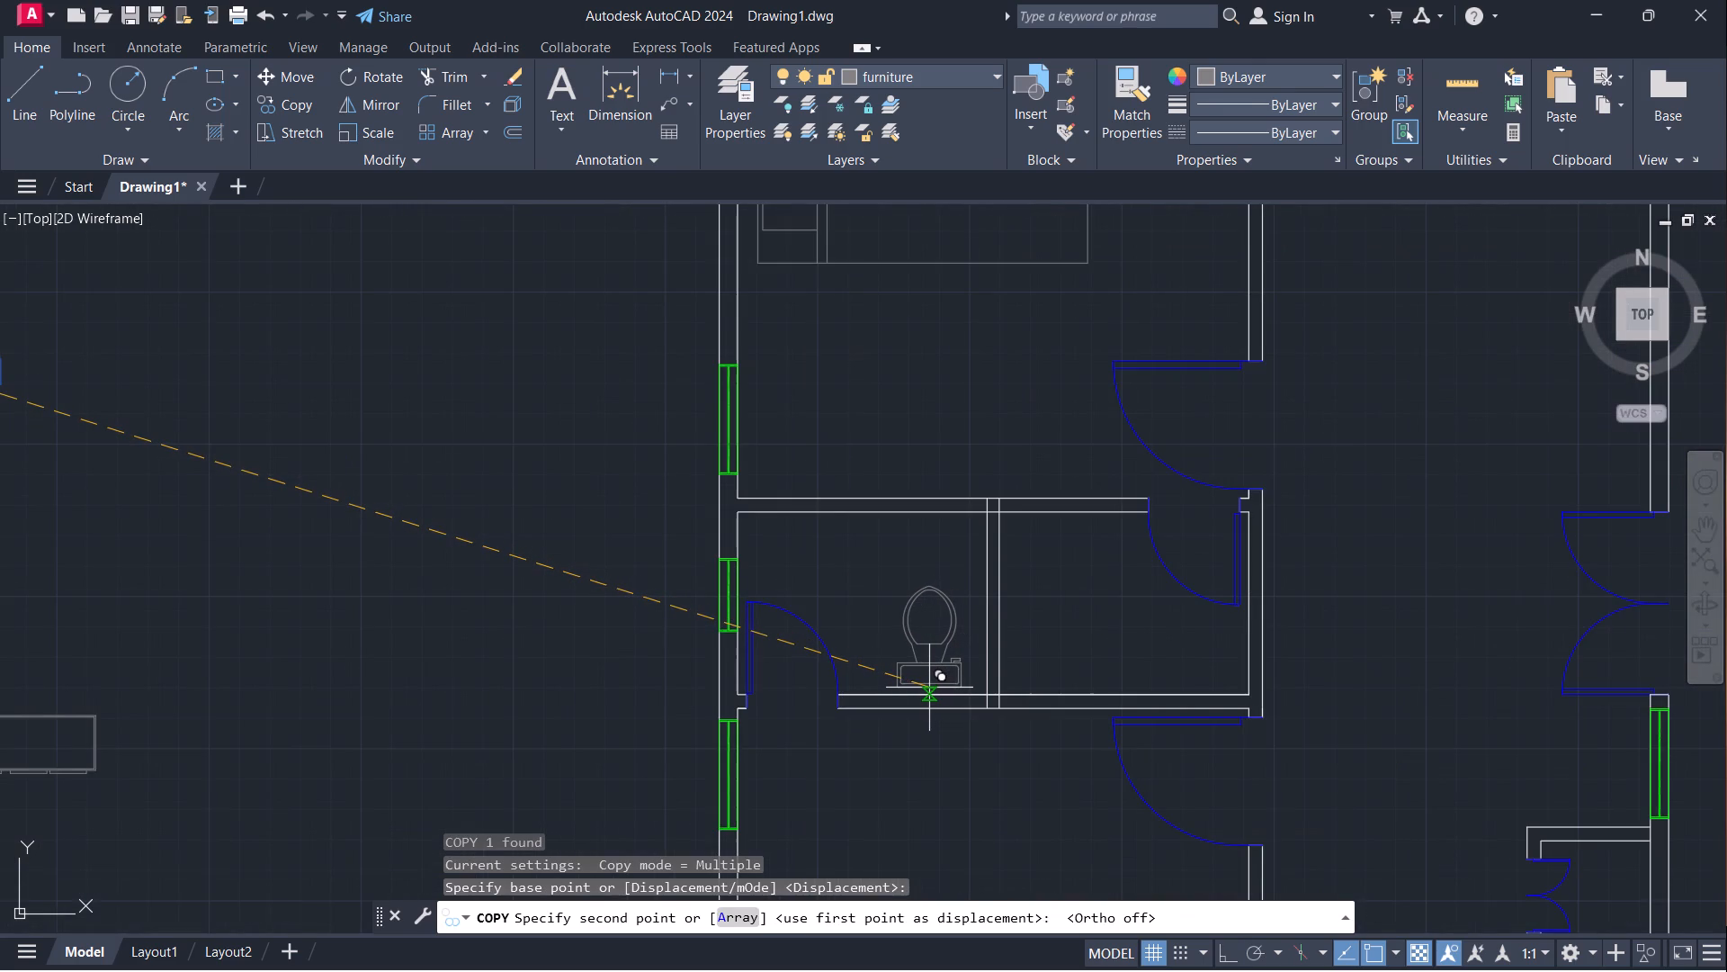
{"action": "left_click", "coordinate": [932, 687]}
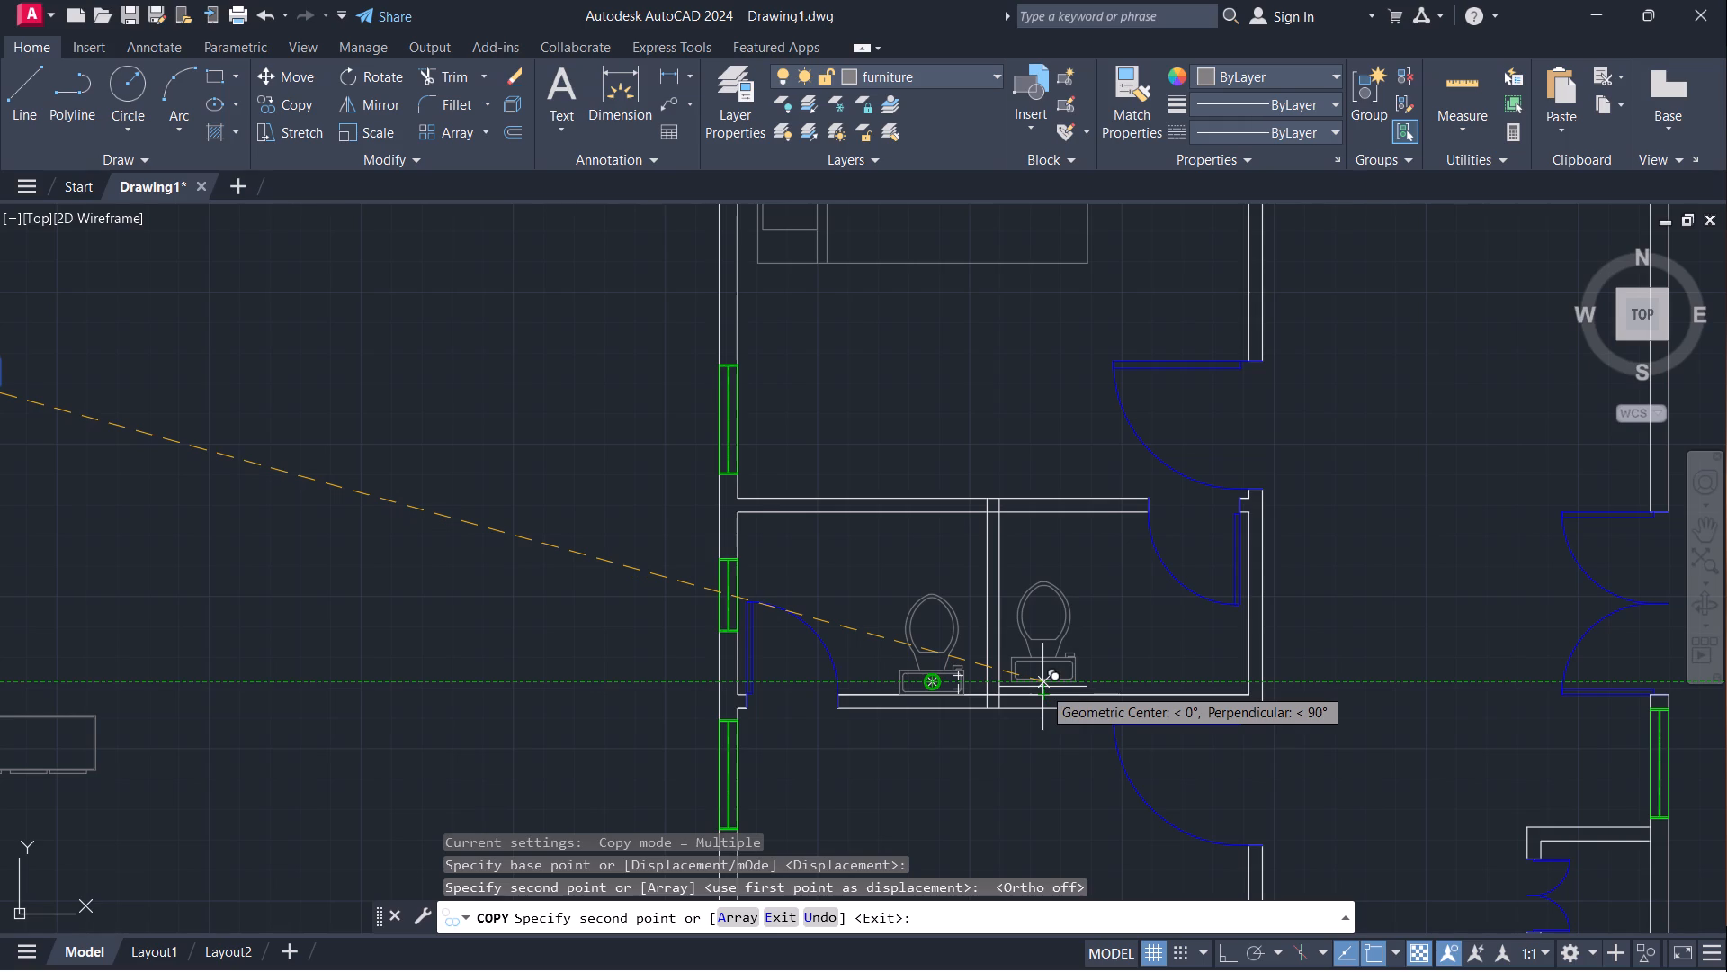
{"action": "left_click", "coordinate": [1045, 692]}
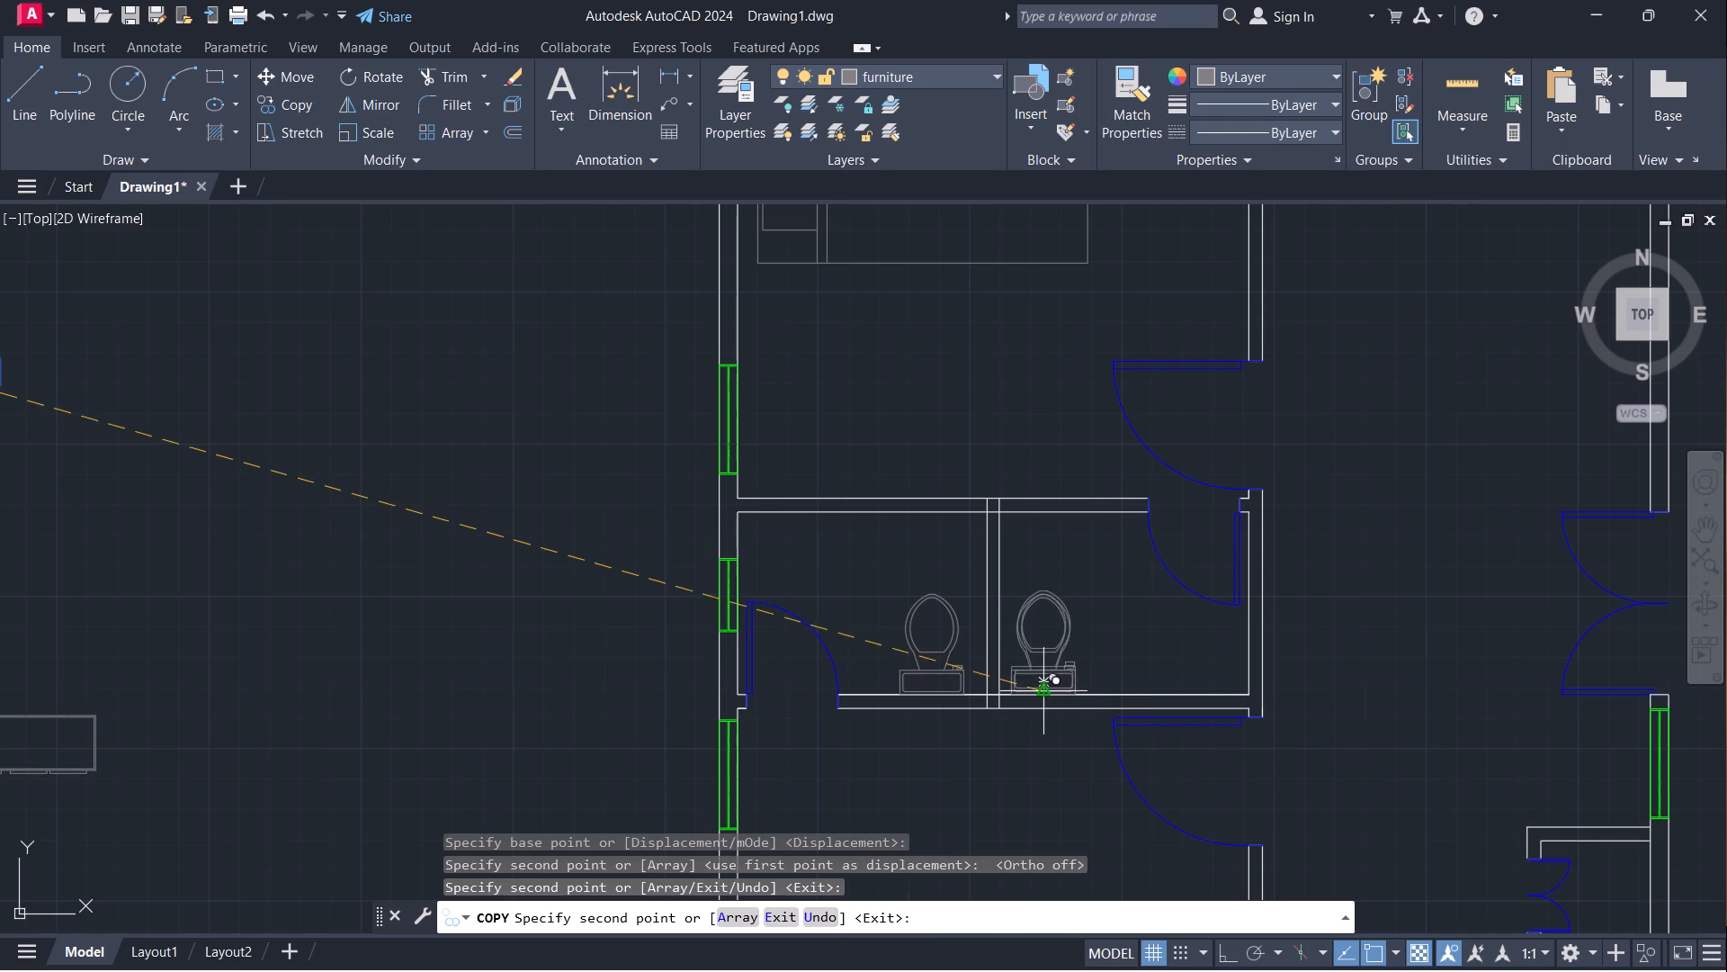
Place two more toilet copies in the east bathrooms, near the south wall on either side of the partition, and end copying.
{"action": "scroll", "coordinate": [1093, 652], "scroll_direction": "down", "scroll_amount": 2}
{"action": "middle_click_drag", "start_coordinate": [1212, 642], "coordinate": [1188, 646]}
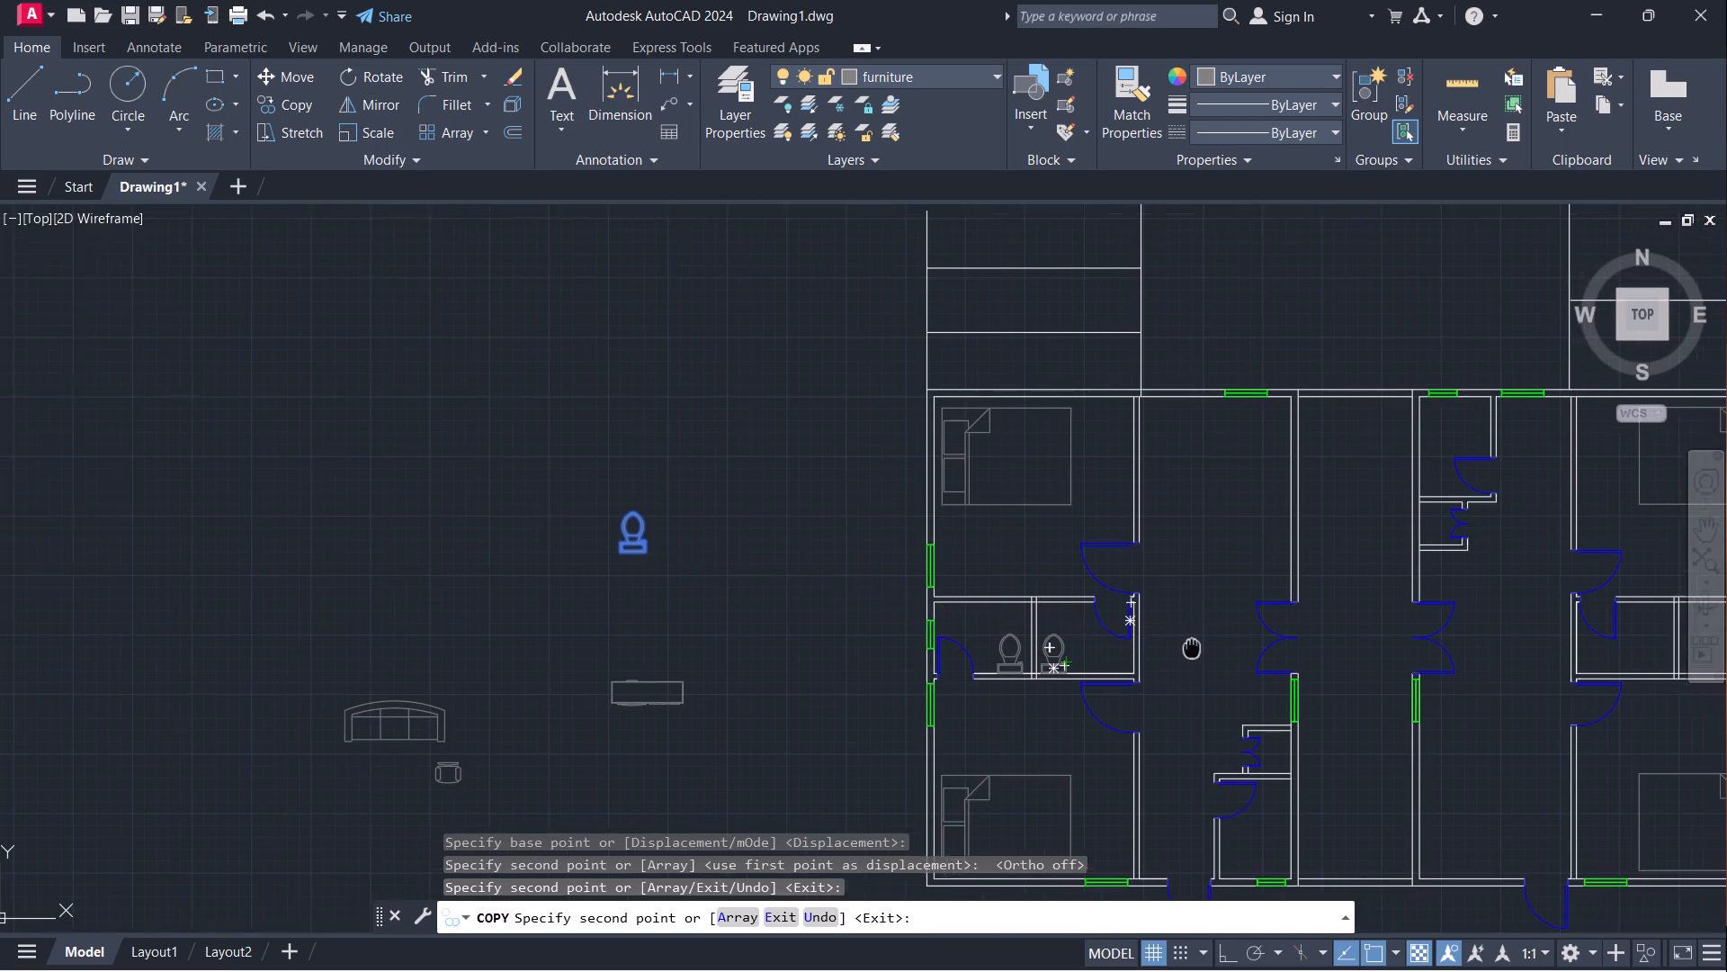
{"action": "middle_click_drag", "start_coordinate": [1188, 646], "coordinate": [675, 578]}
{"action": "scroll", "coordinate": [1151, 589], "scroll_direction": "up", "scroll_amount": 2}
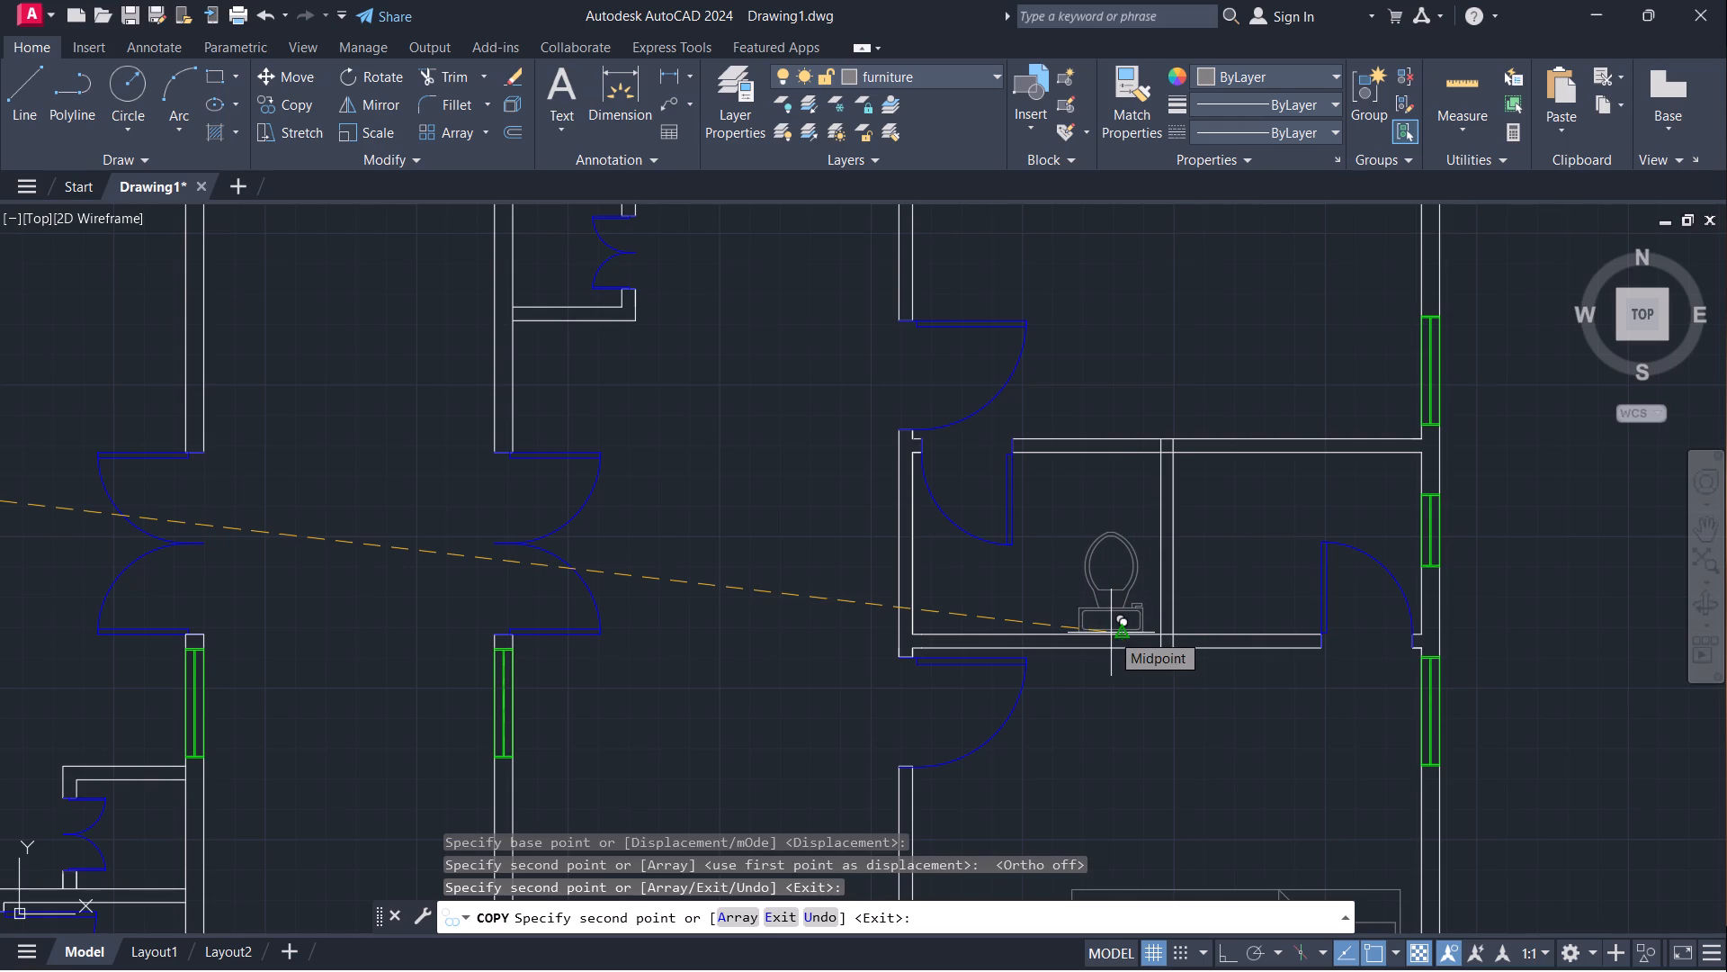
{"action": "left_click", "coordinate": [1113, 632]}
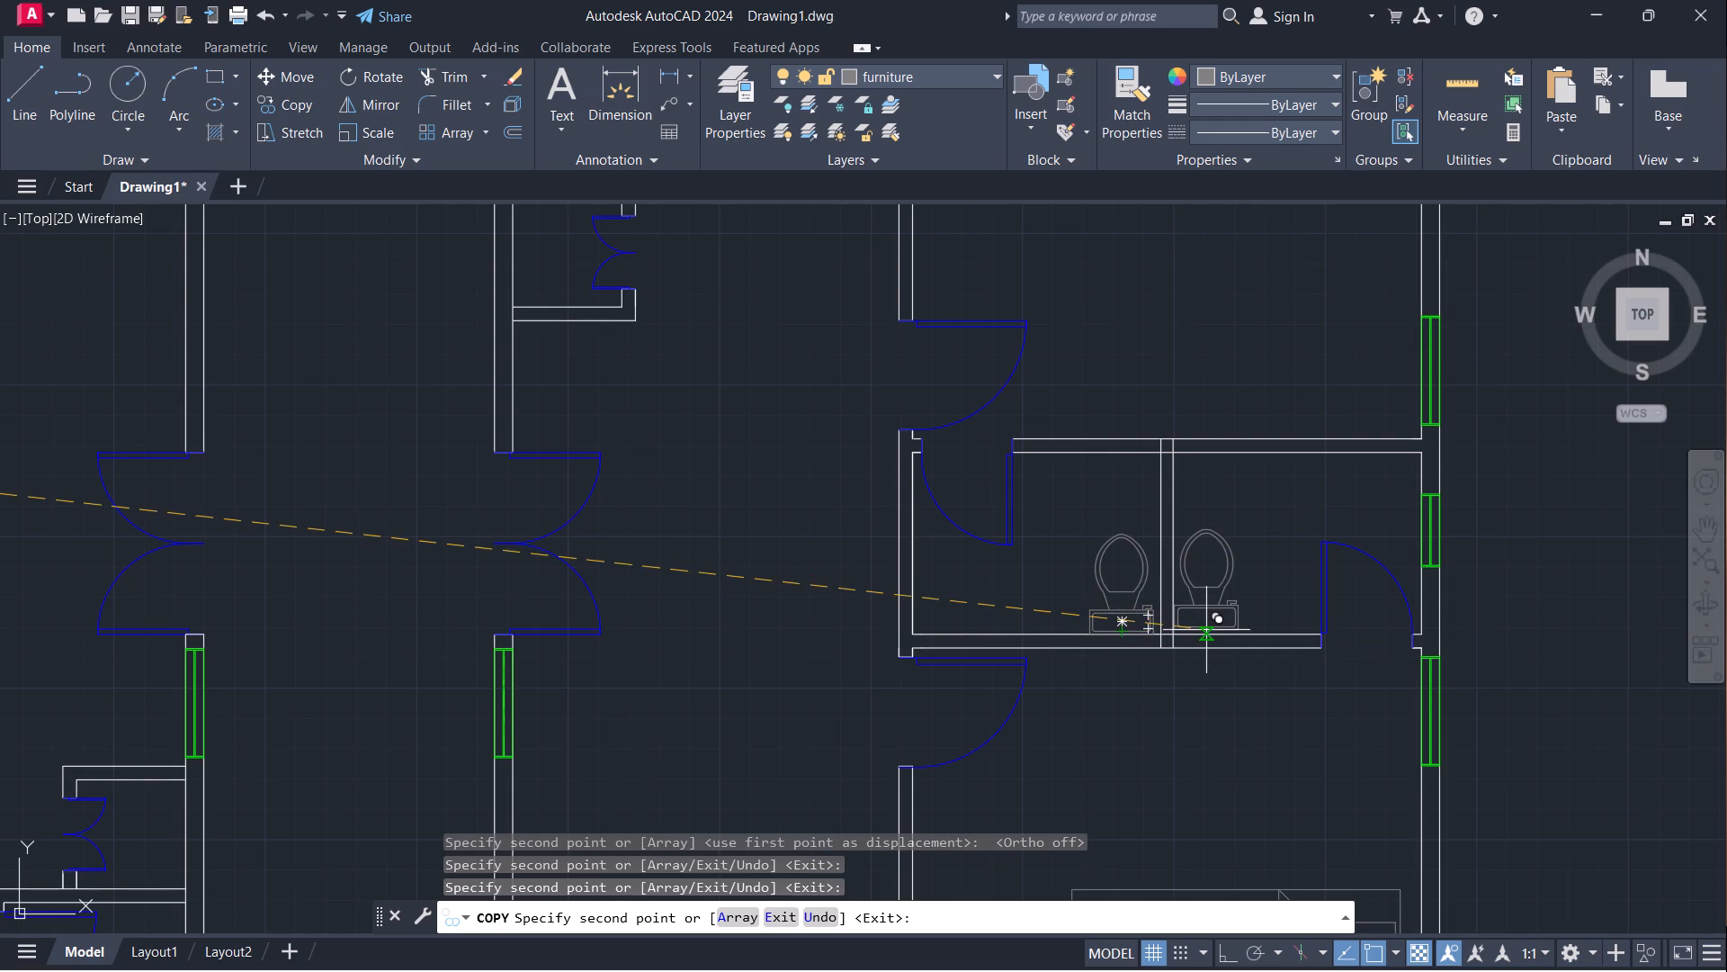
{"action": "left_click", "coordinate": [1213, 631]}
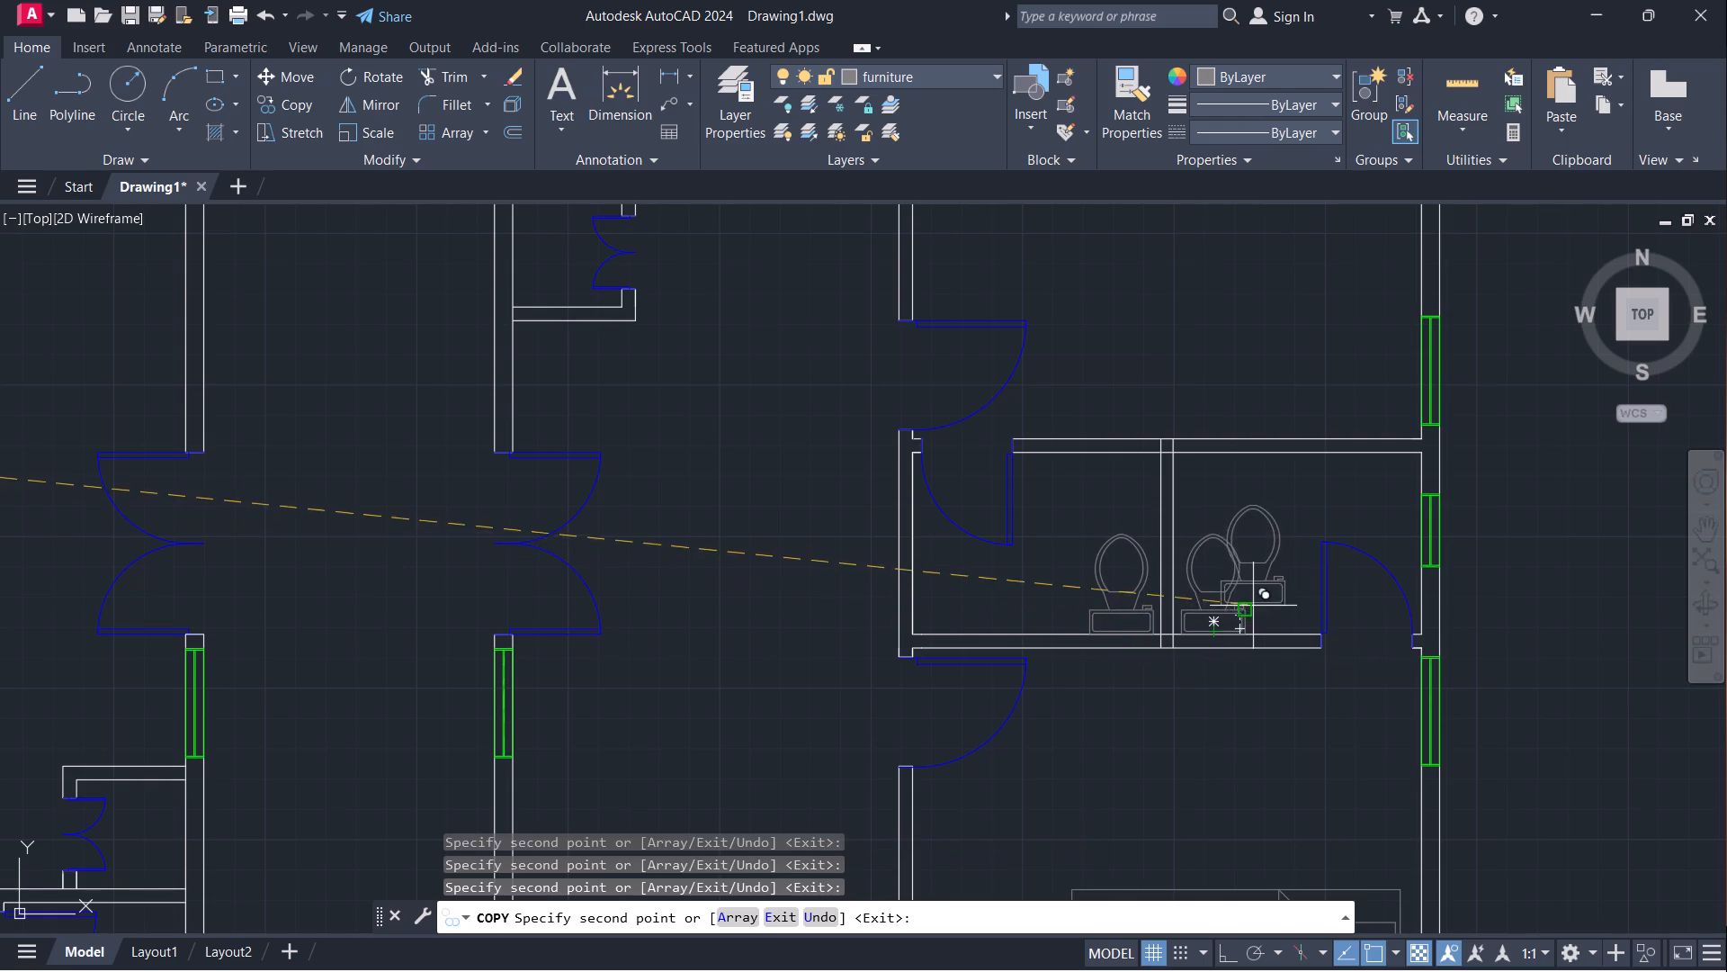
{"action": "scroll", "coordinate": [1273, 591], "scroll_direction": "down", "scroll_amount": 3}
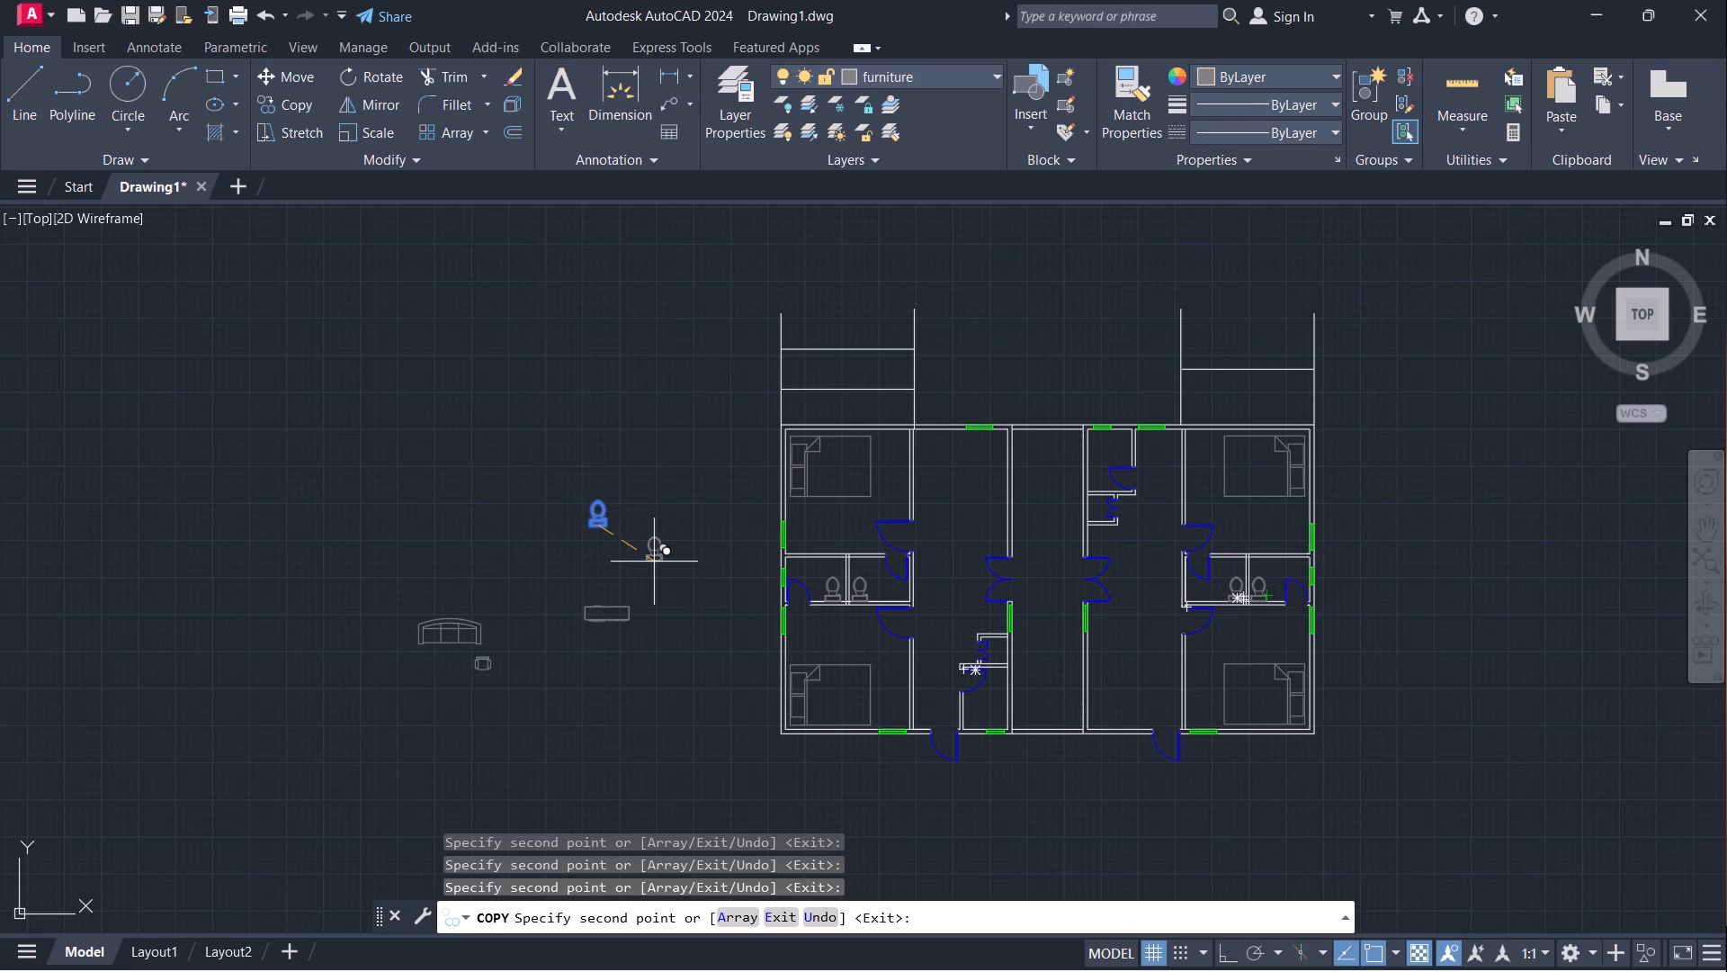
{"action": "key", "text": "Escape"}
Rotate the toilet in the inner west bathroom by about 250° around a point at the inner east bathroom's toilet.
{"action": "left_click", "coordinate": [858, 587]}
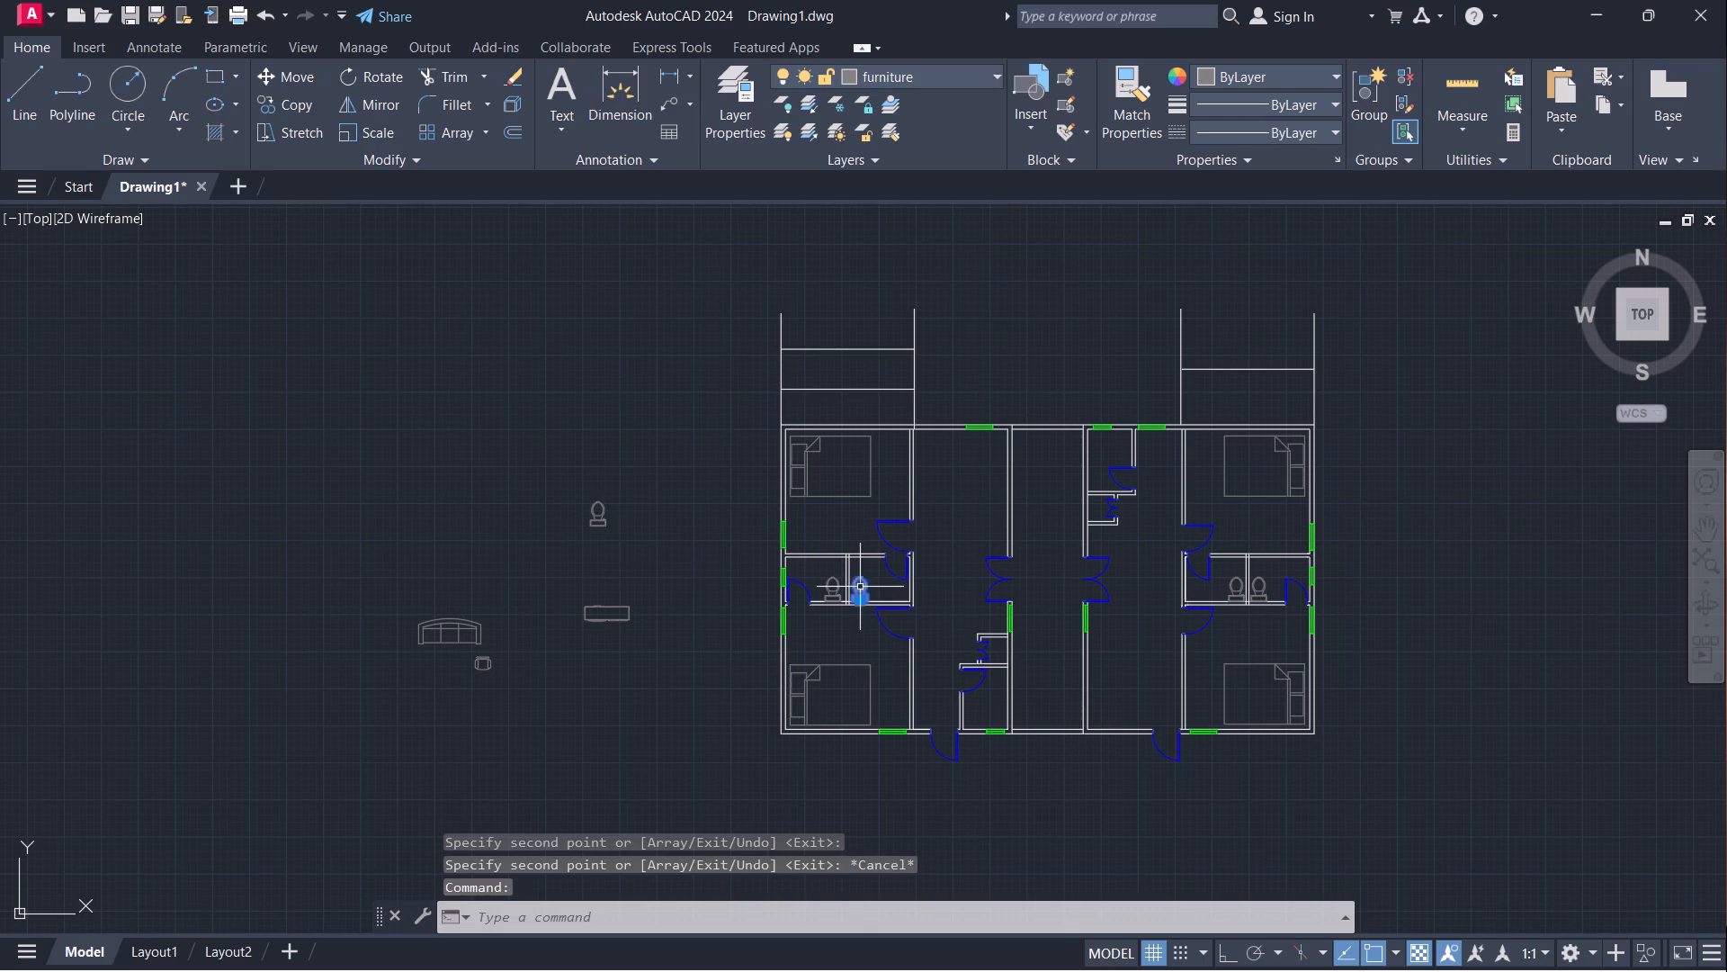
{"action": "type", "text": "ro"}
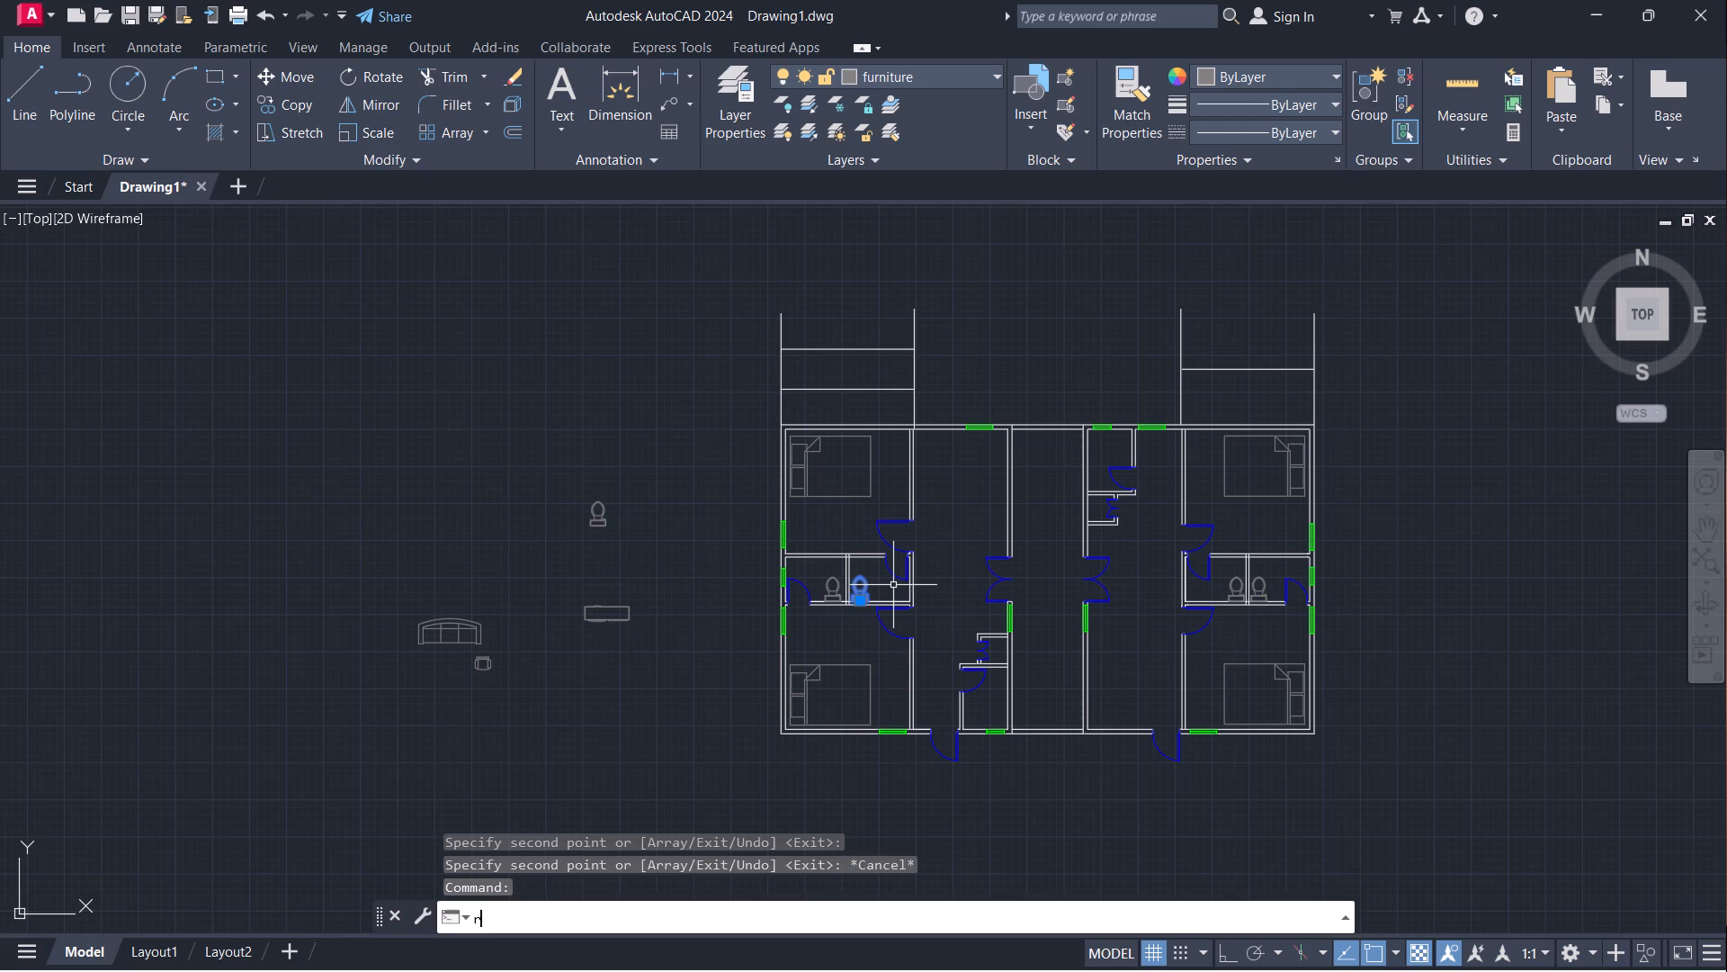
{"action": "key", "text": "Return"}
{"action": "scroll", "coordinate": [826, 587], "scroll_direction": "up", "scroll_amount": 1}
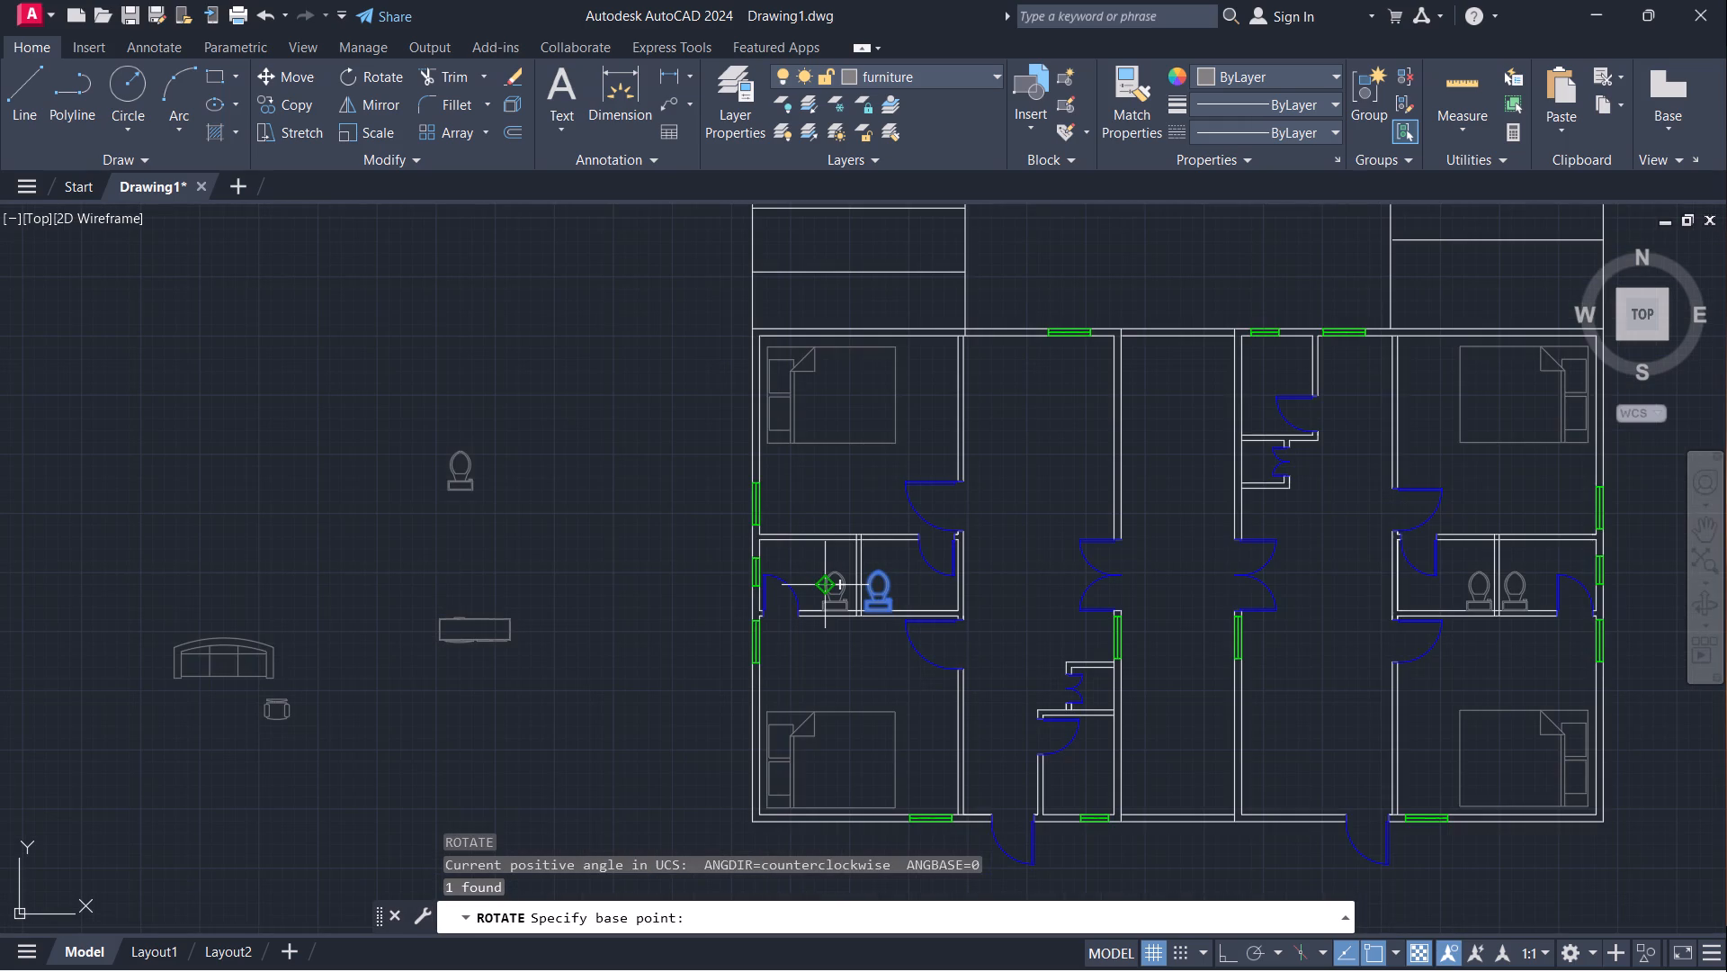
{"action": "scroll", "coordinate": [843, 586], "scroll_direction": "up", "scroll_amount": 3}
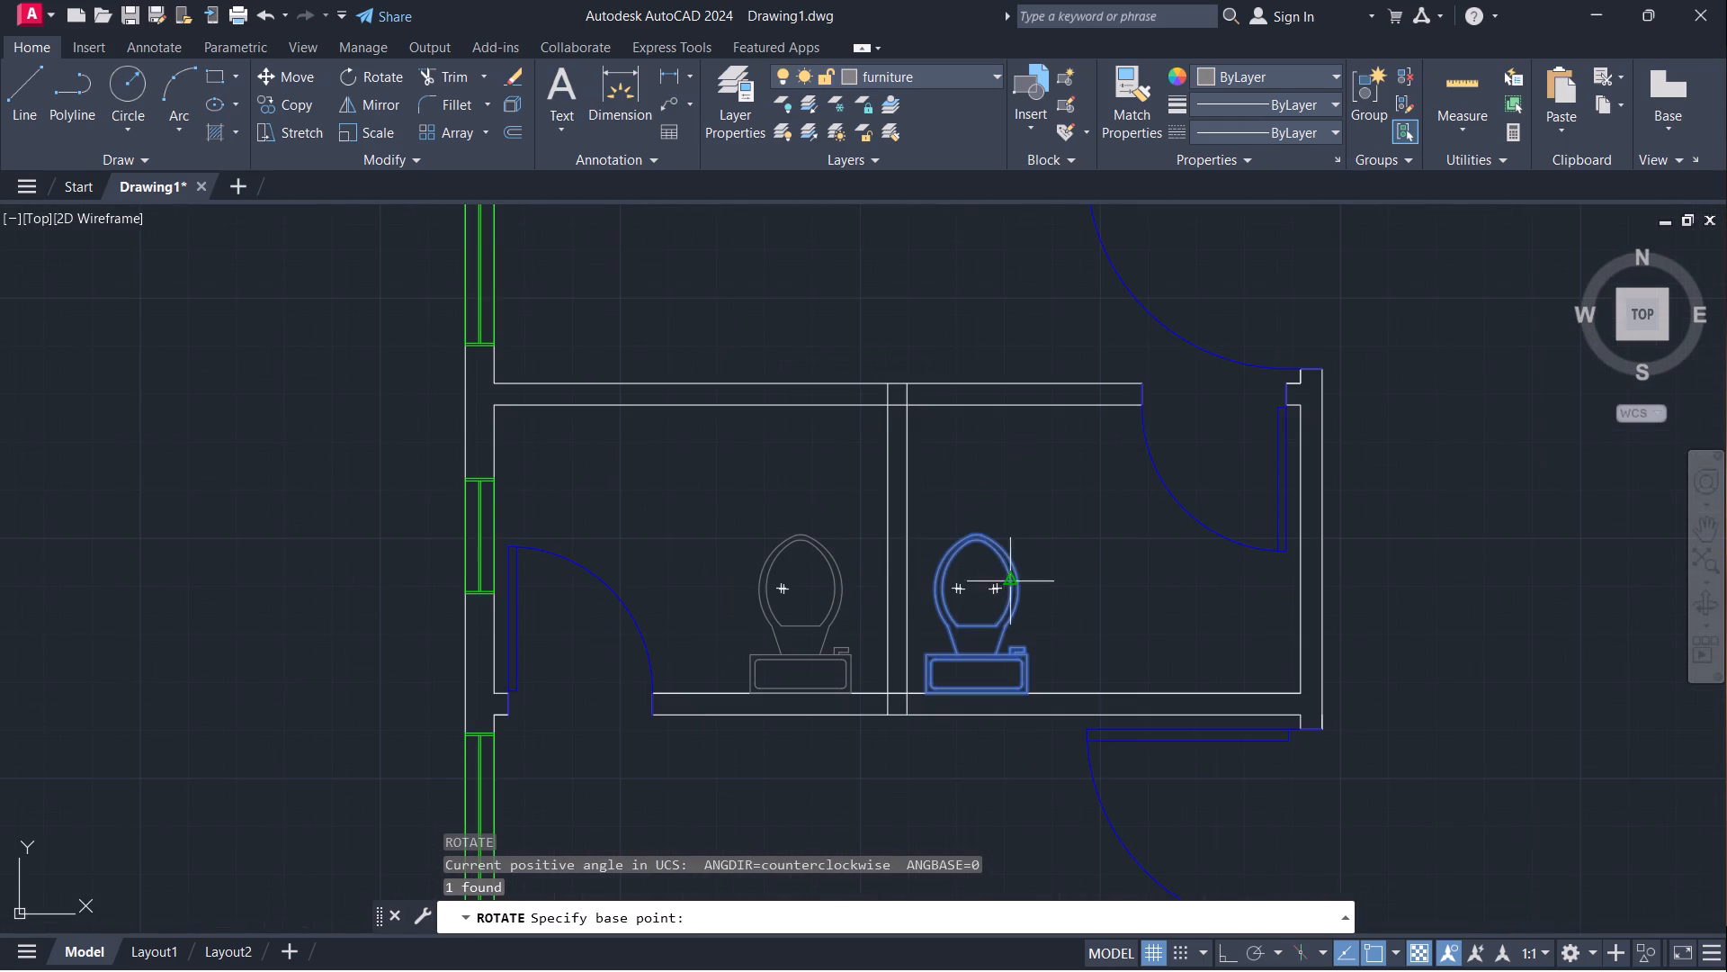
{"action": "scroll", "coordinate": [1006, 567], "scroll_direction": "down", "scroll_amount": 3}
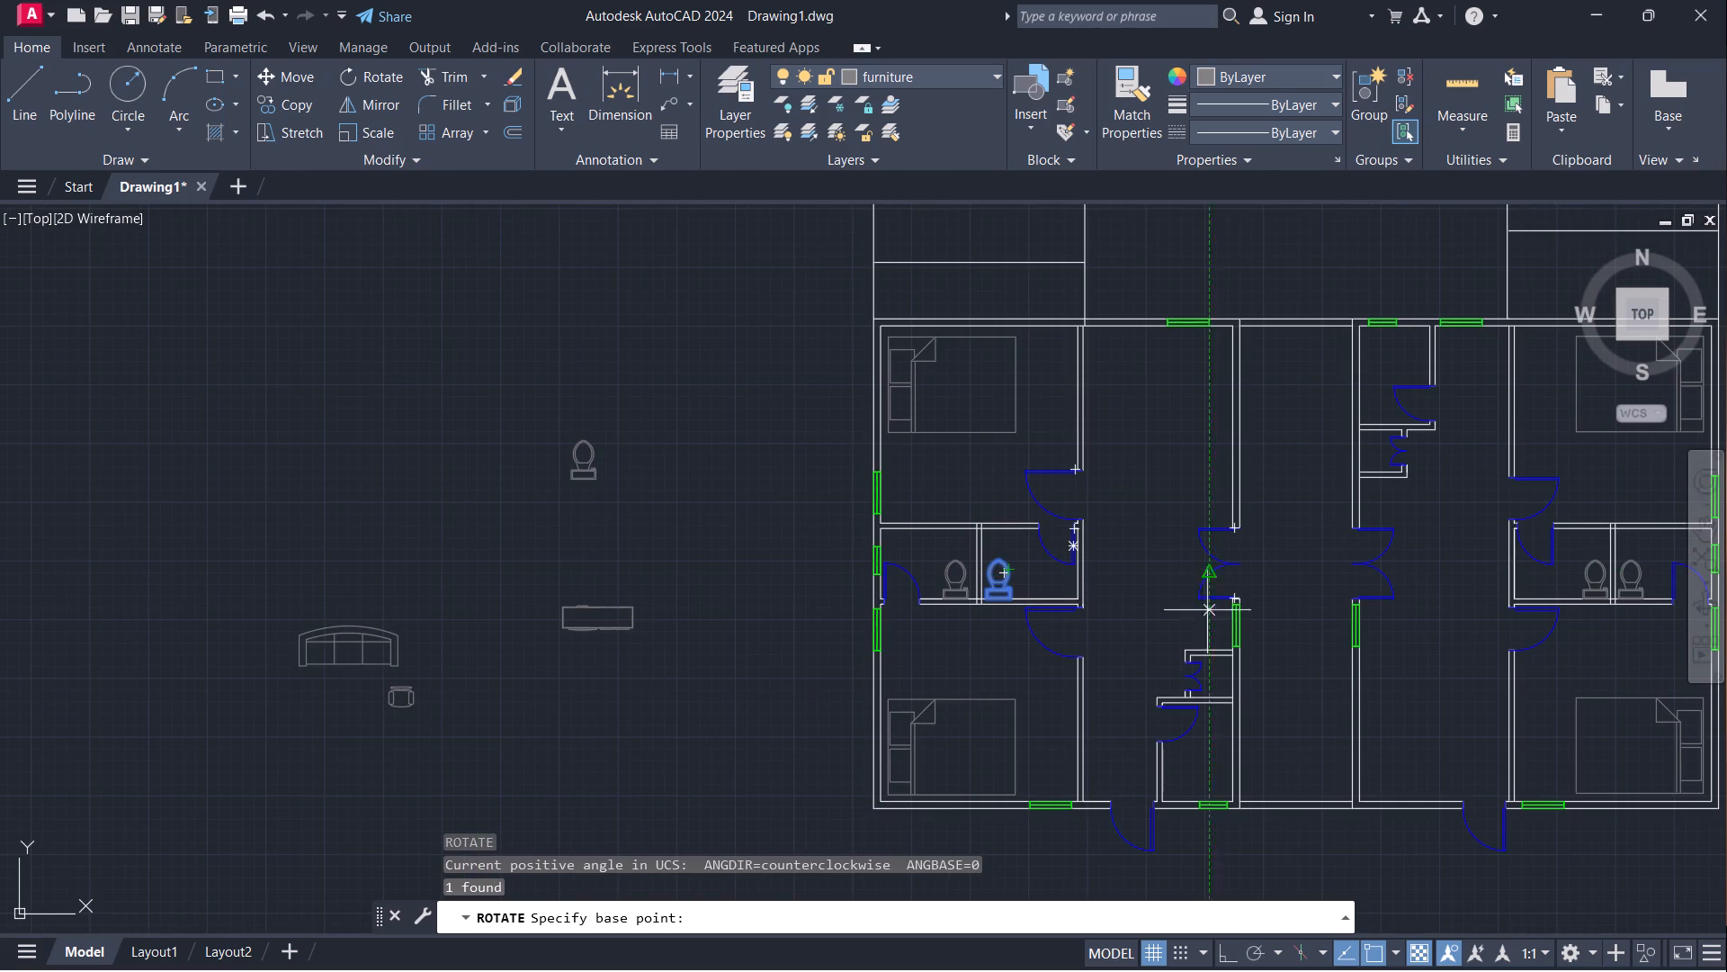
{"action": "middle_click_drag", "start_coordinate": [1598, 630], "coordinate": [1230, 652]}
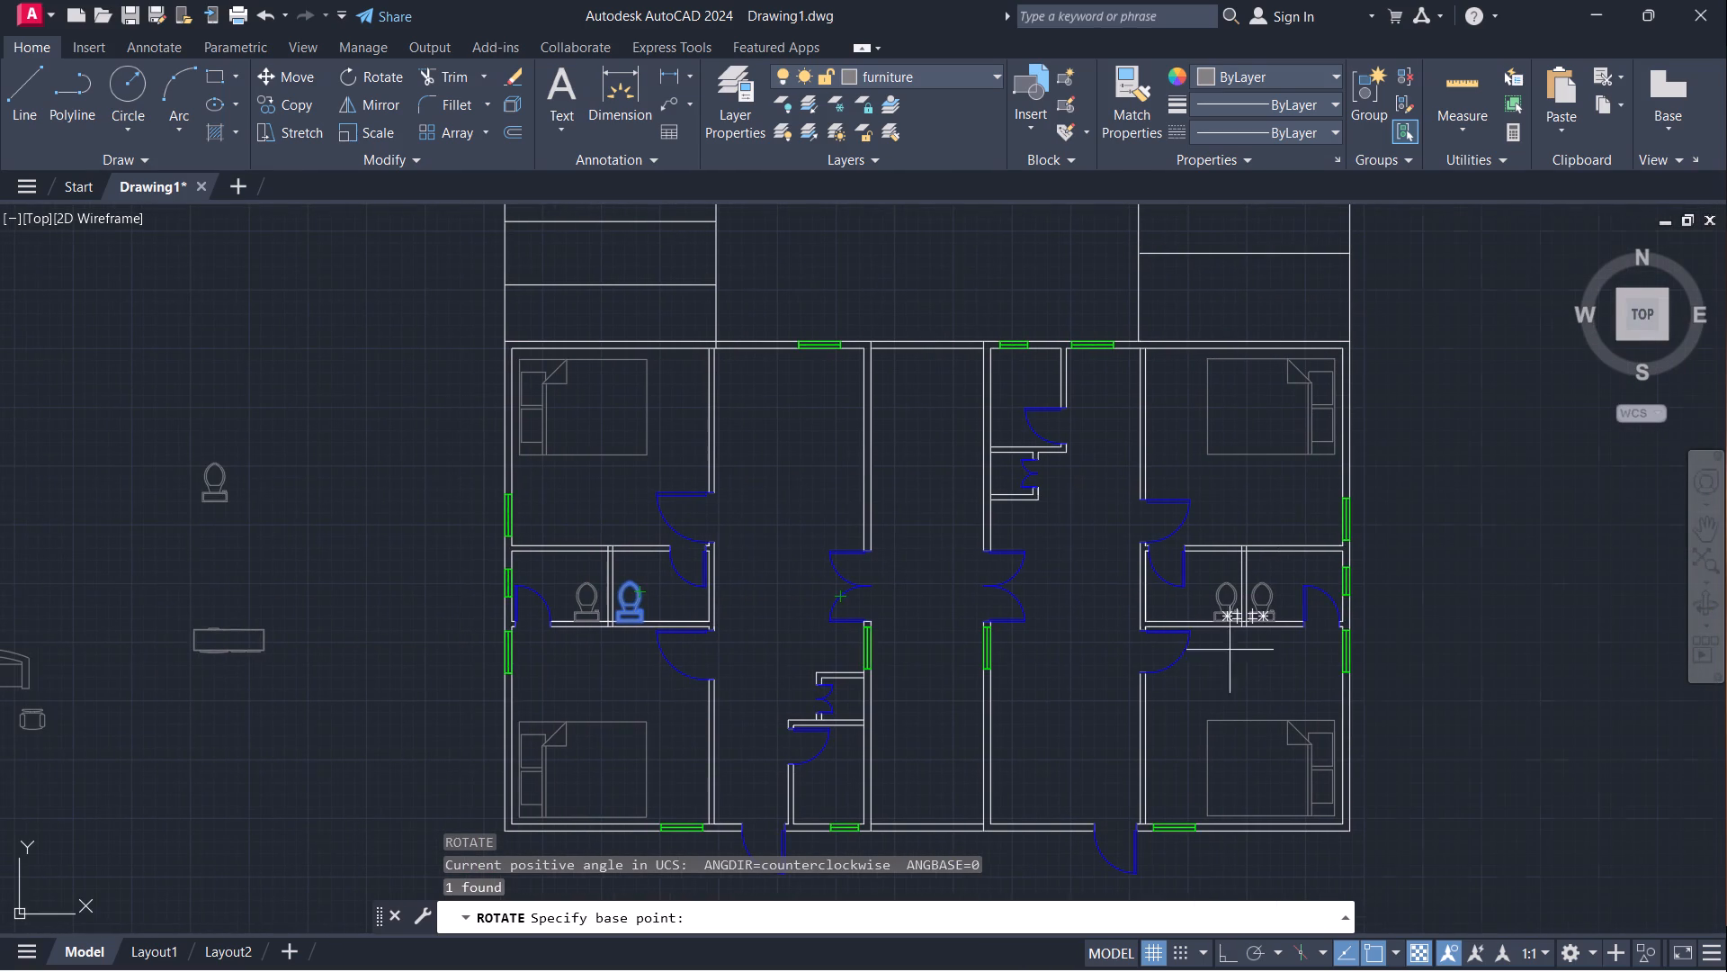
{"action": "left_click", "coordinate": [1226, 585]}
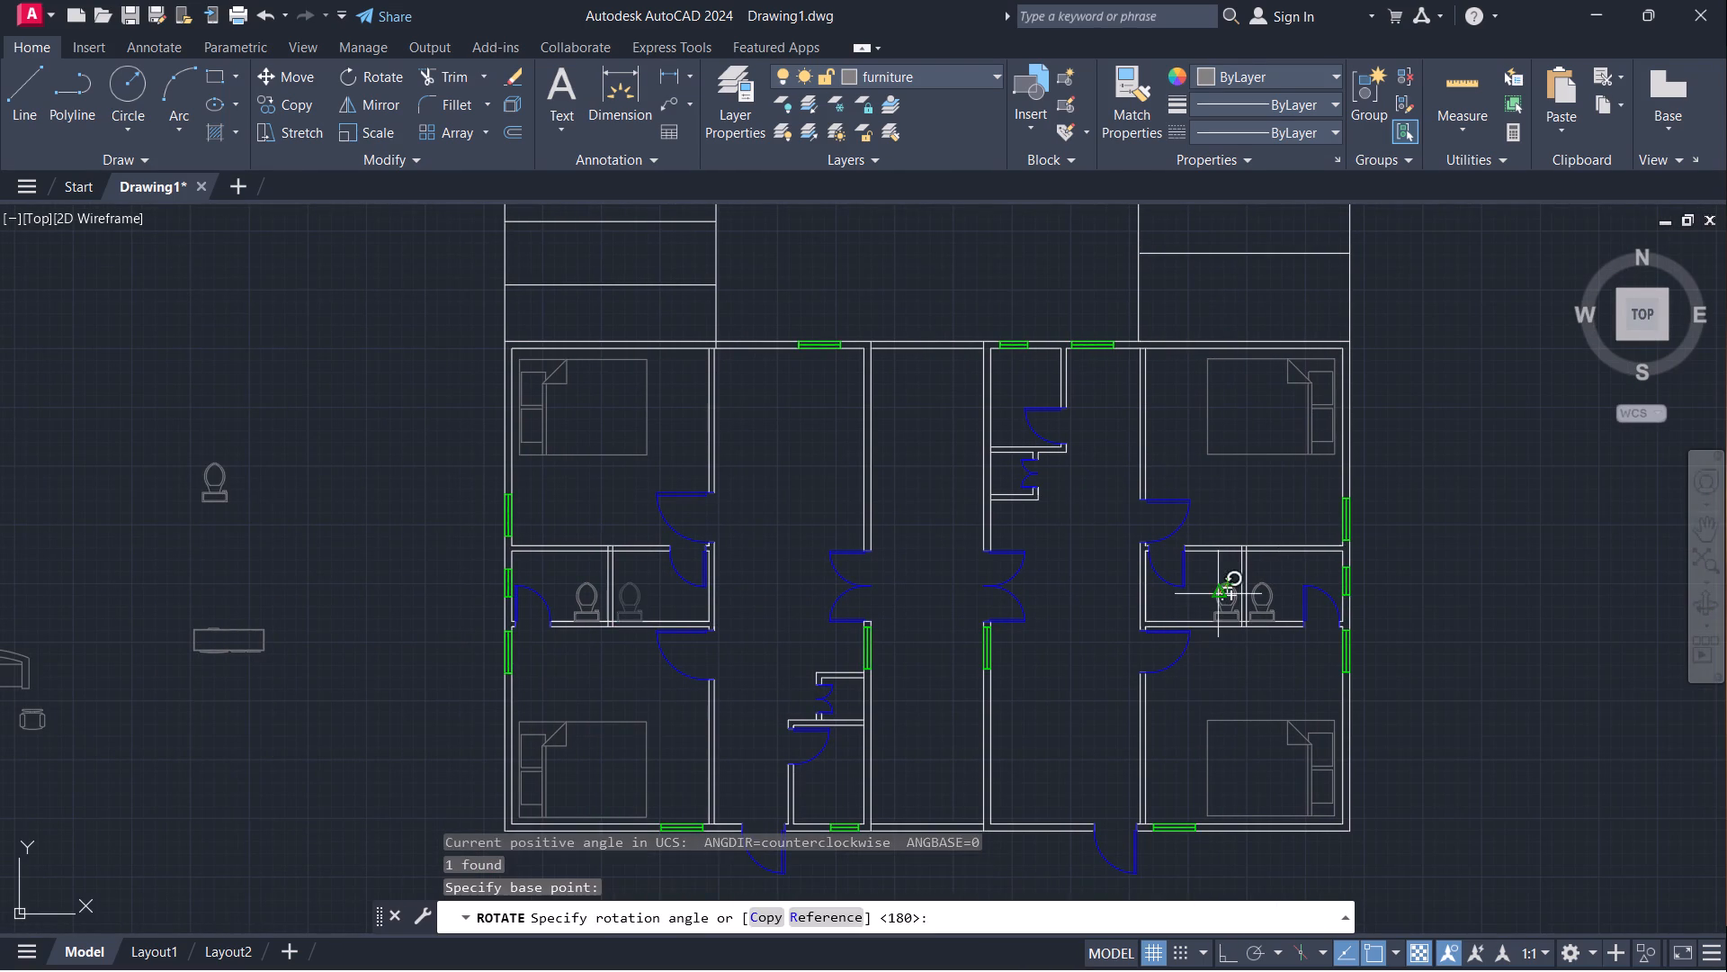
{"action": "left_click", "coordinate": [1216, 601]}
Erase the toilet in the inner east bathroom.
{"action": "left_click", "coordinate": [1219, 595]}
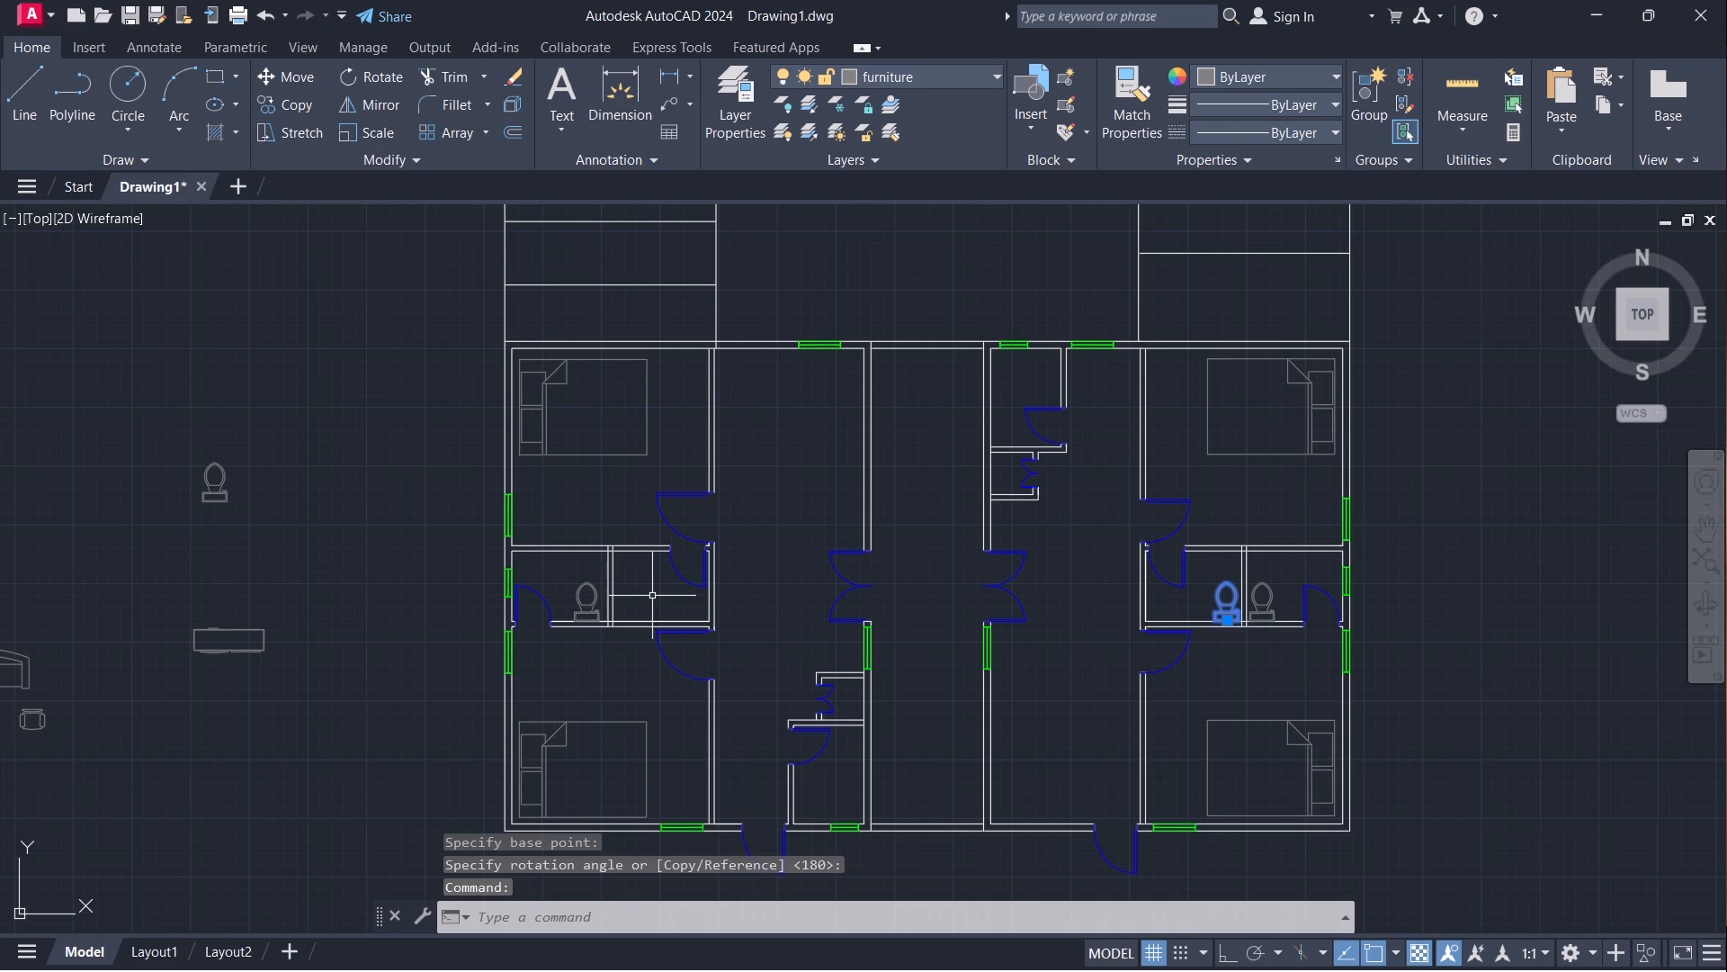
{"action": "key", "text": "e"}
{"action": "key", "text": "Return"}
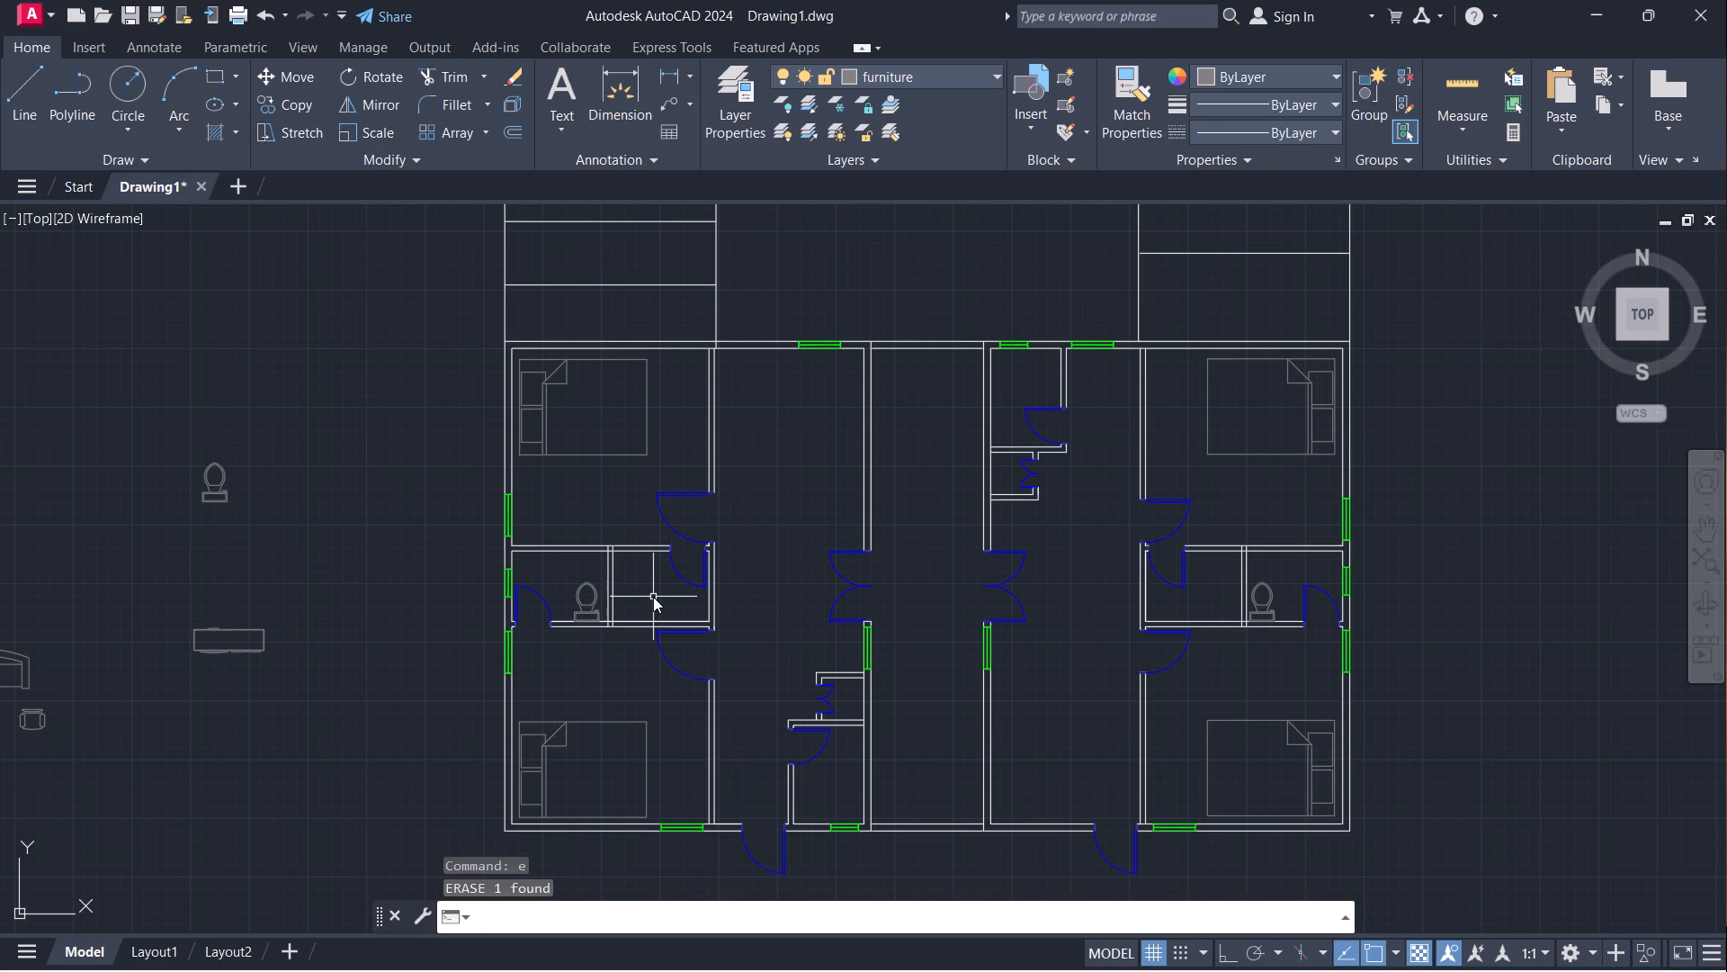
Rotate the spare toilet outside the plan by 180° about its tank's back edge with ortho on, so its bowl faces south.
{"action": "left_click", "coordinate": [223, 494]}
{"action": "type", "text": "ro"}
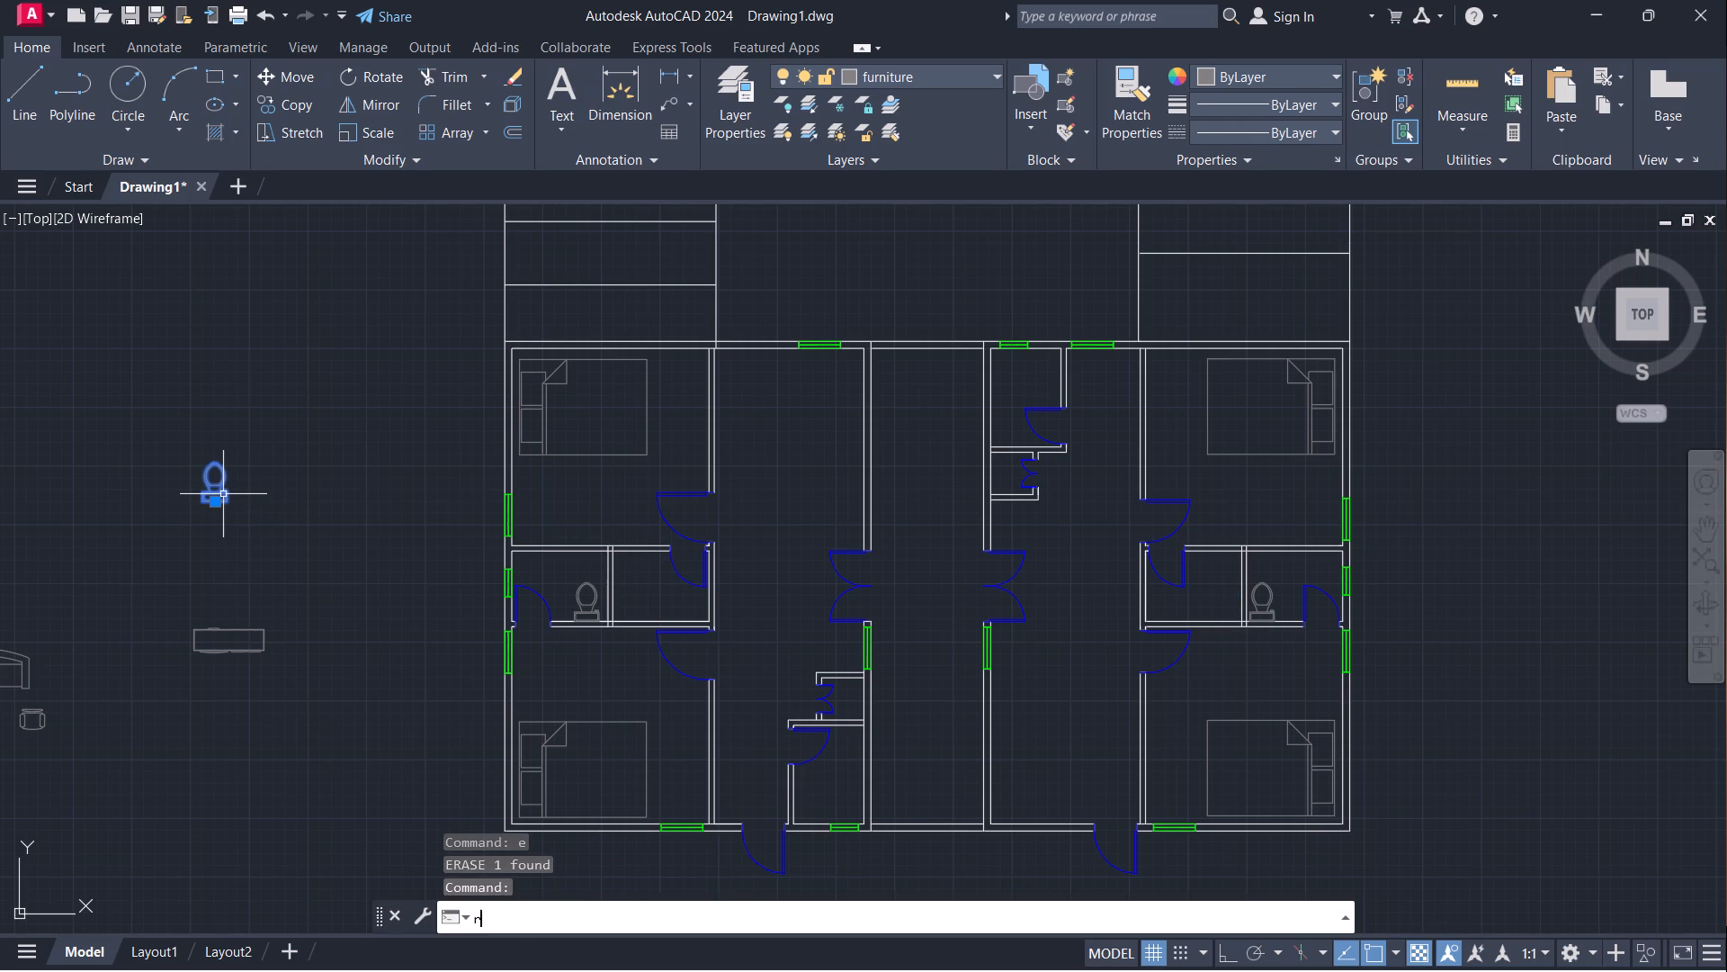
{"action": "key", "text": "Return"}
{"action": "left_click", "coordinate": [217, 503]}
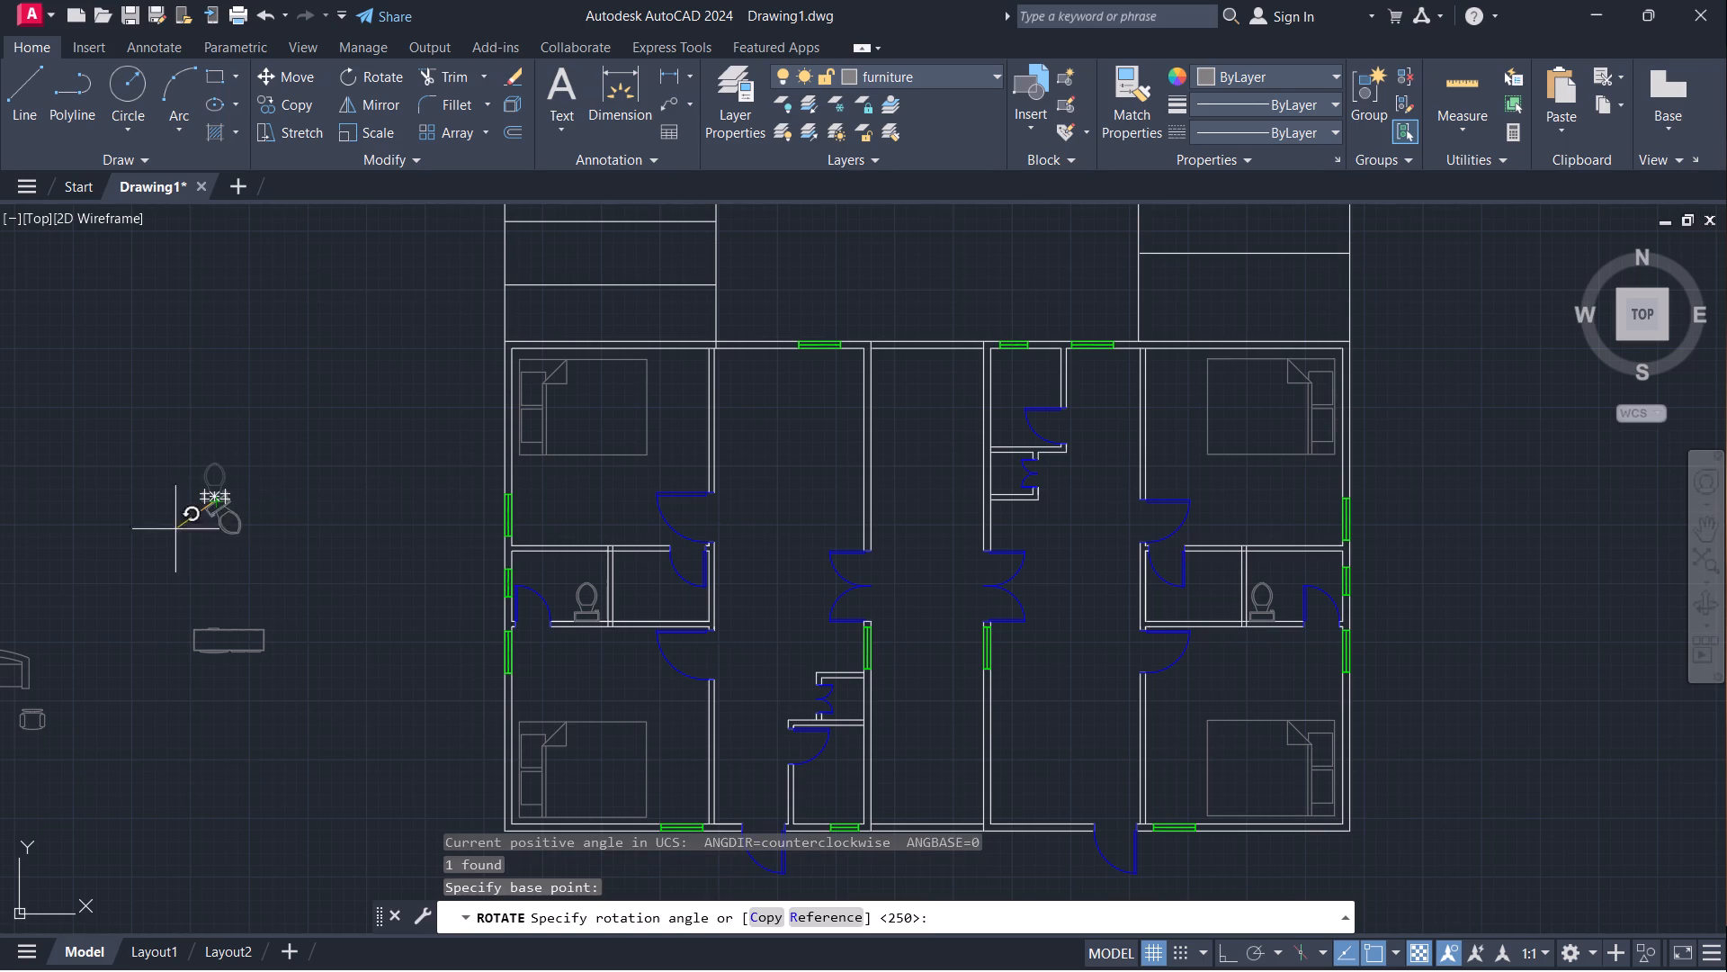
{"action": "key", "text": "F8"}
{"action": "left_click", "coordinate": [105, 510]}
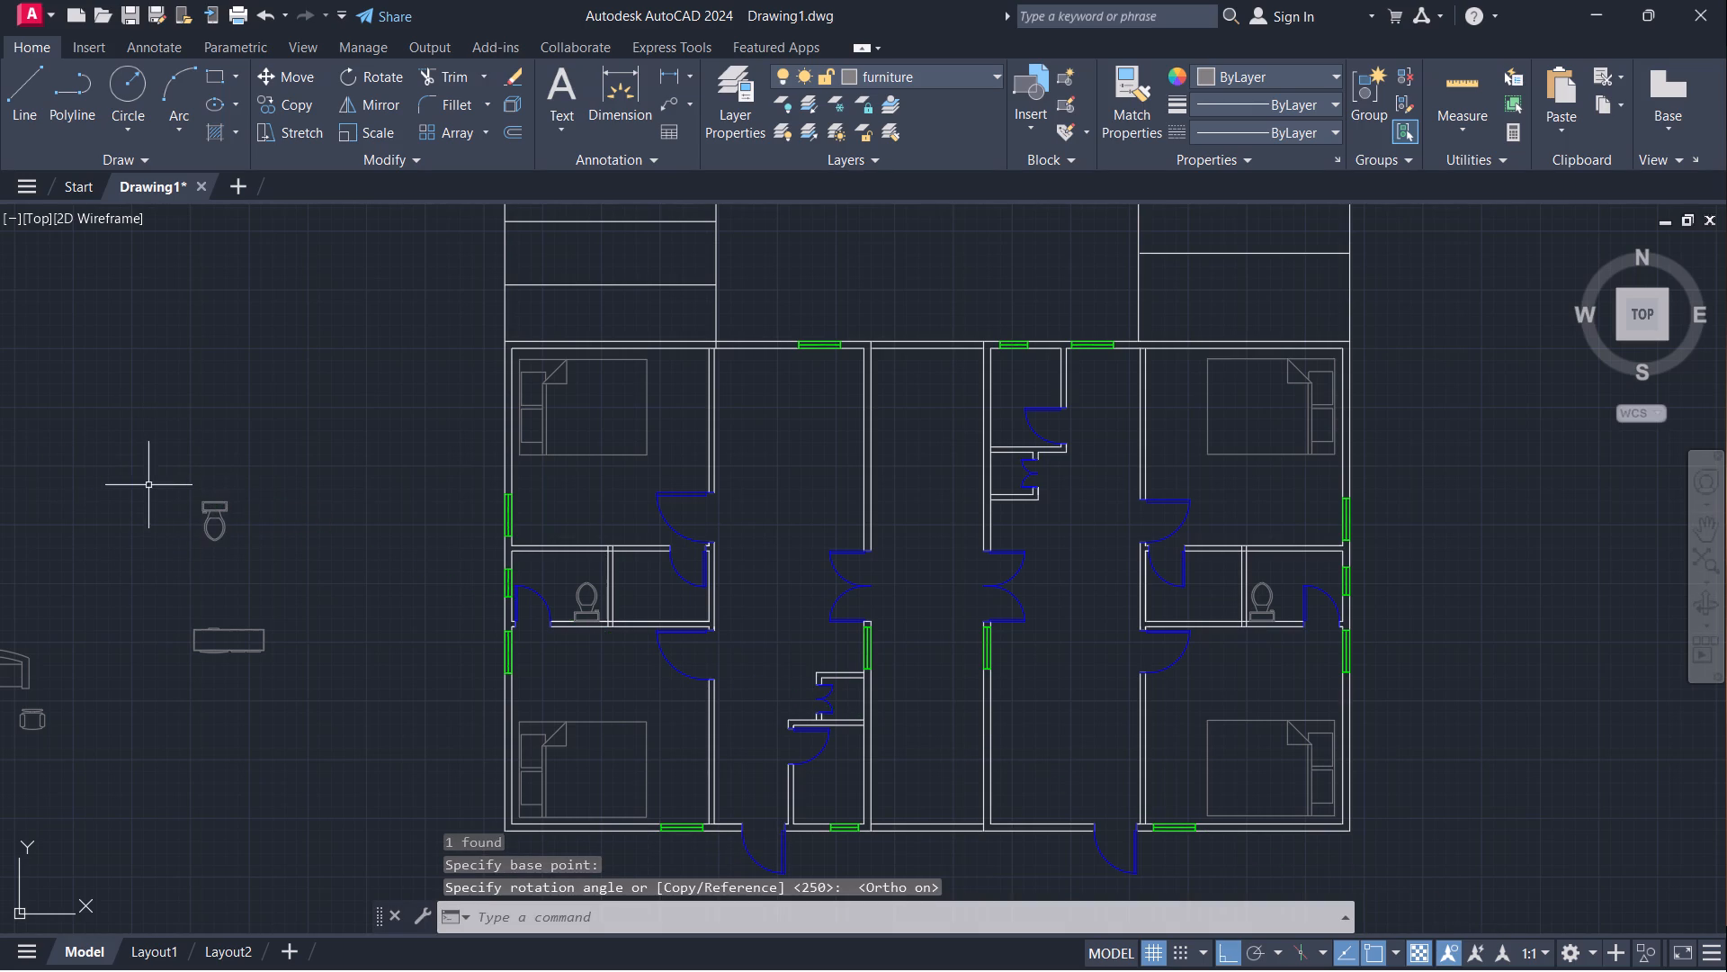
Copy the south-facing spare toilet into the inner west and inner east bathrooms, against their north walls, with ortho off.
{"action": "left_click", "coordinate": [212, 507]}
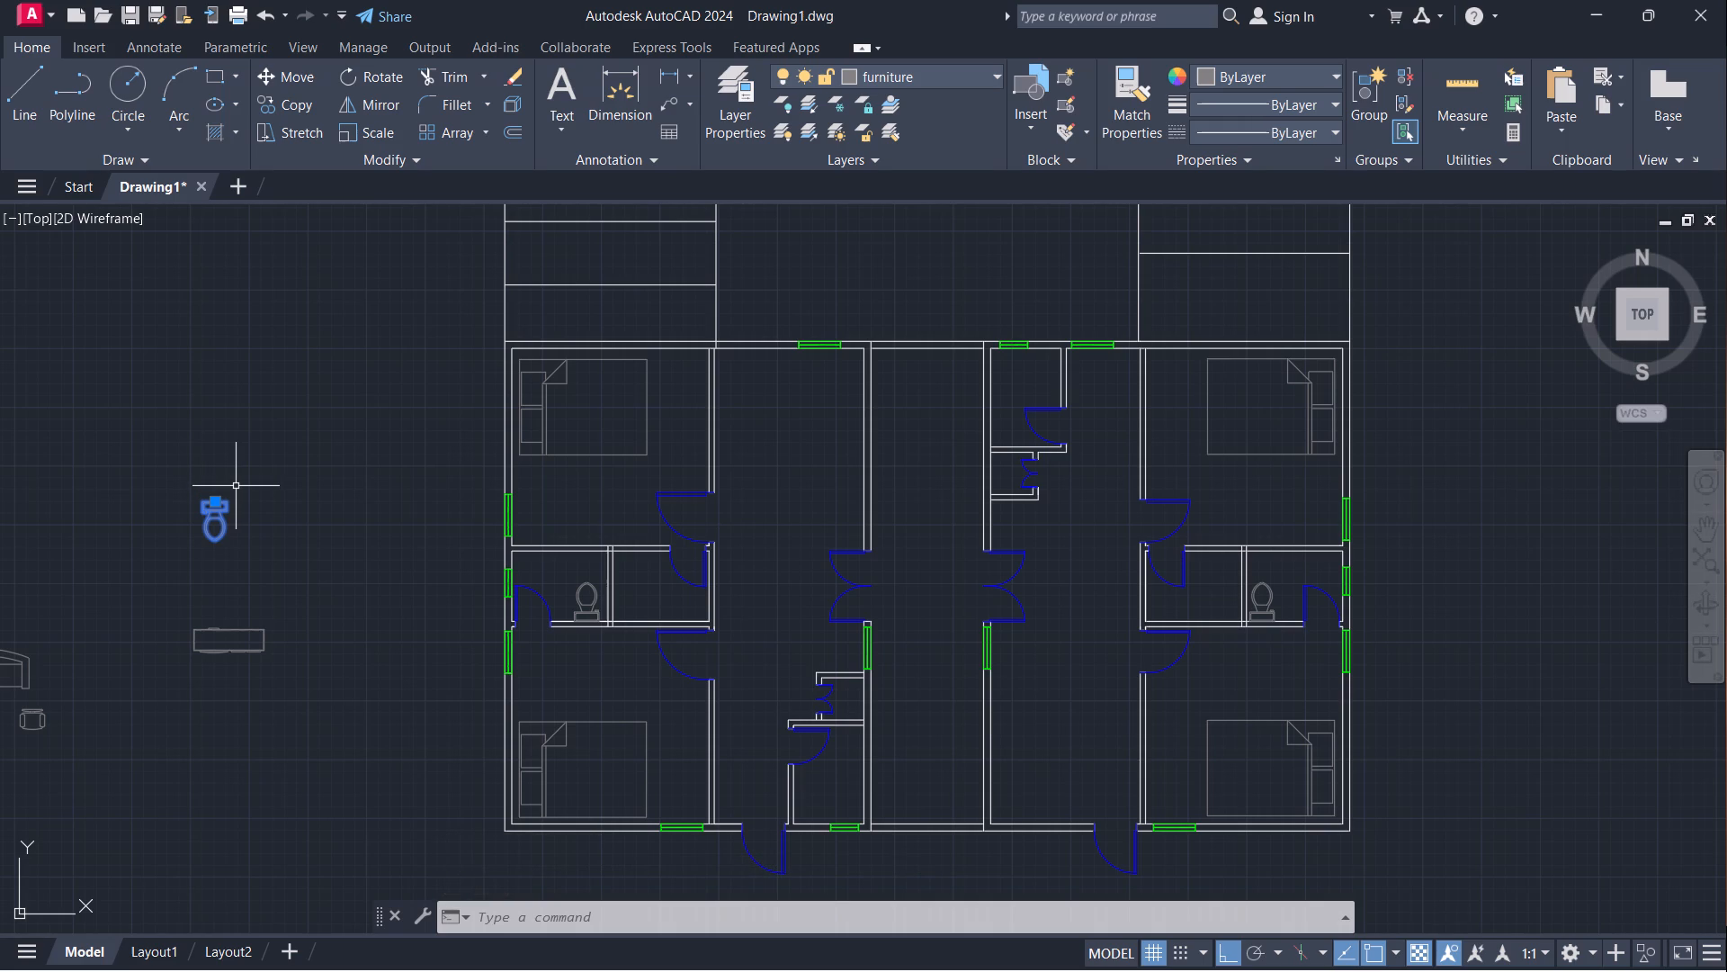
{"action": "type", "text": "co"}
{"action": "key", "text": "Return"}
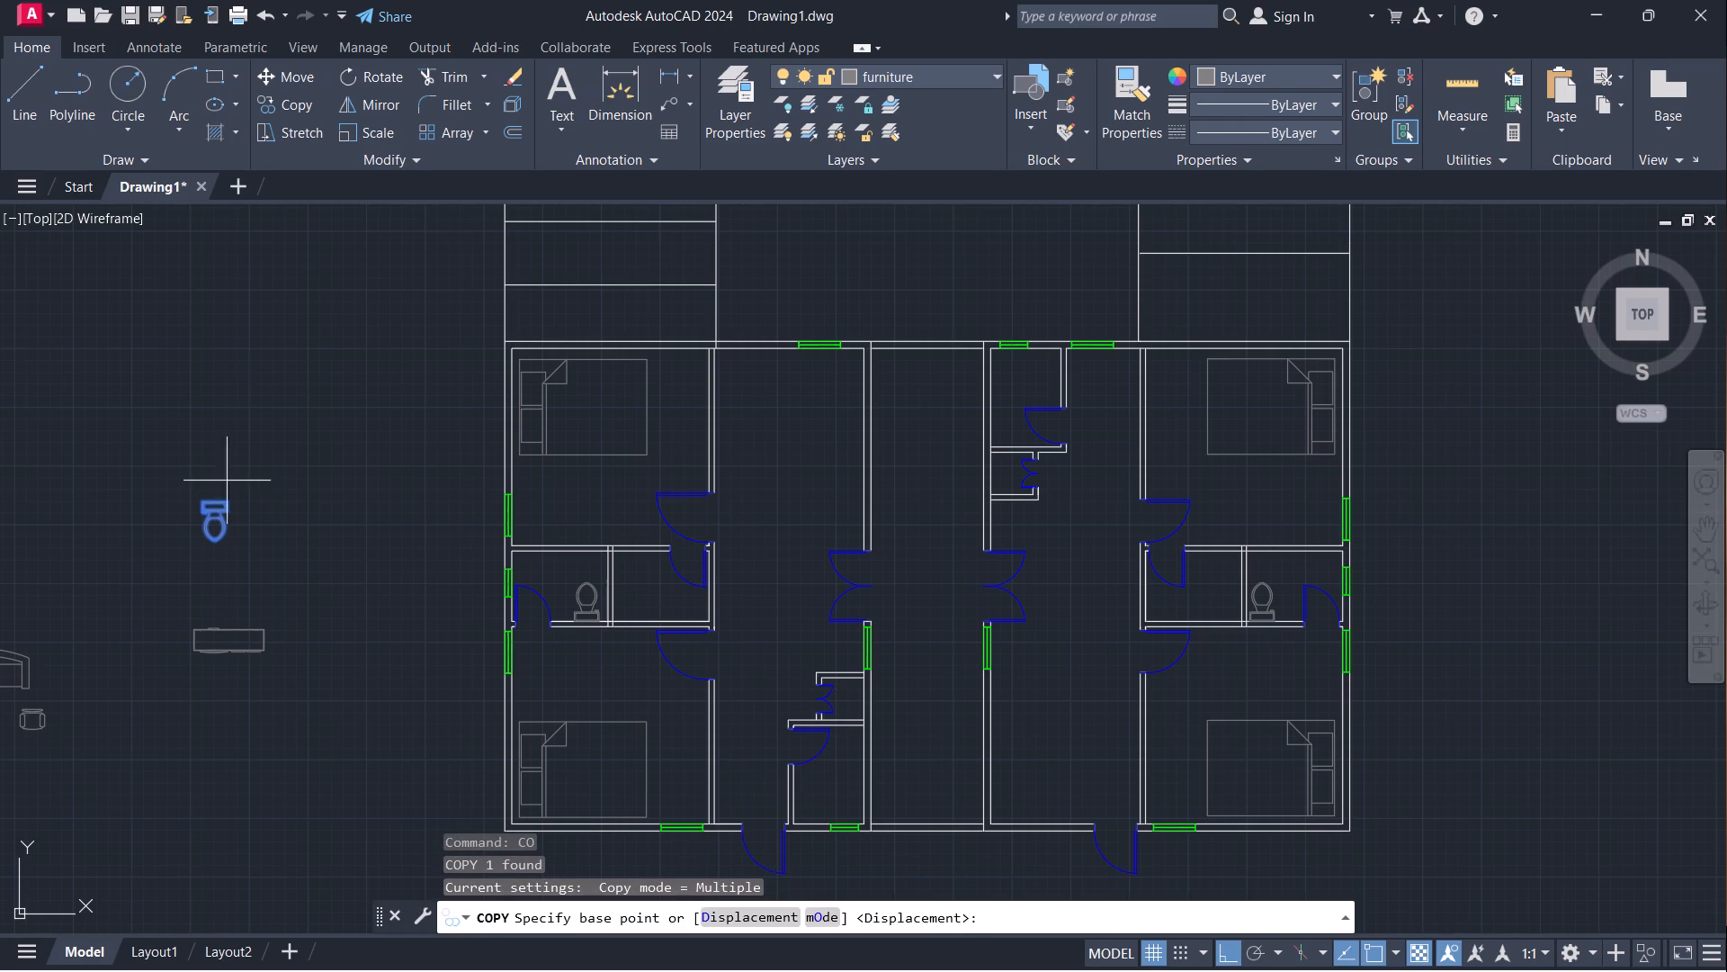
{"action": "scroll", "coordinate": [184, 486], "scroll_direction": "up", "scroll_amount": 2}
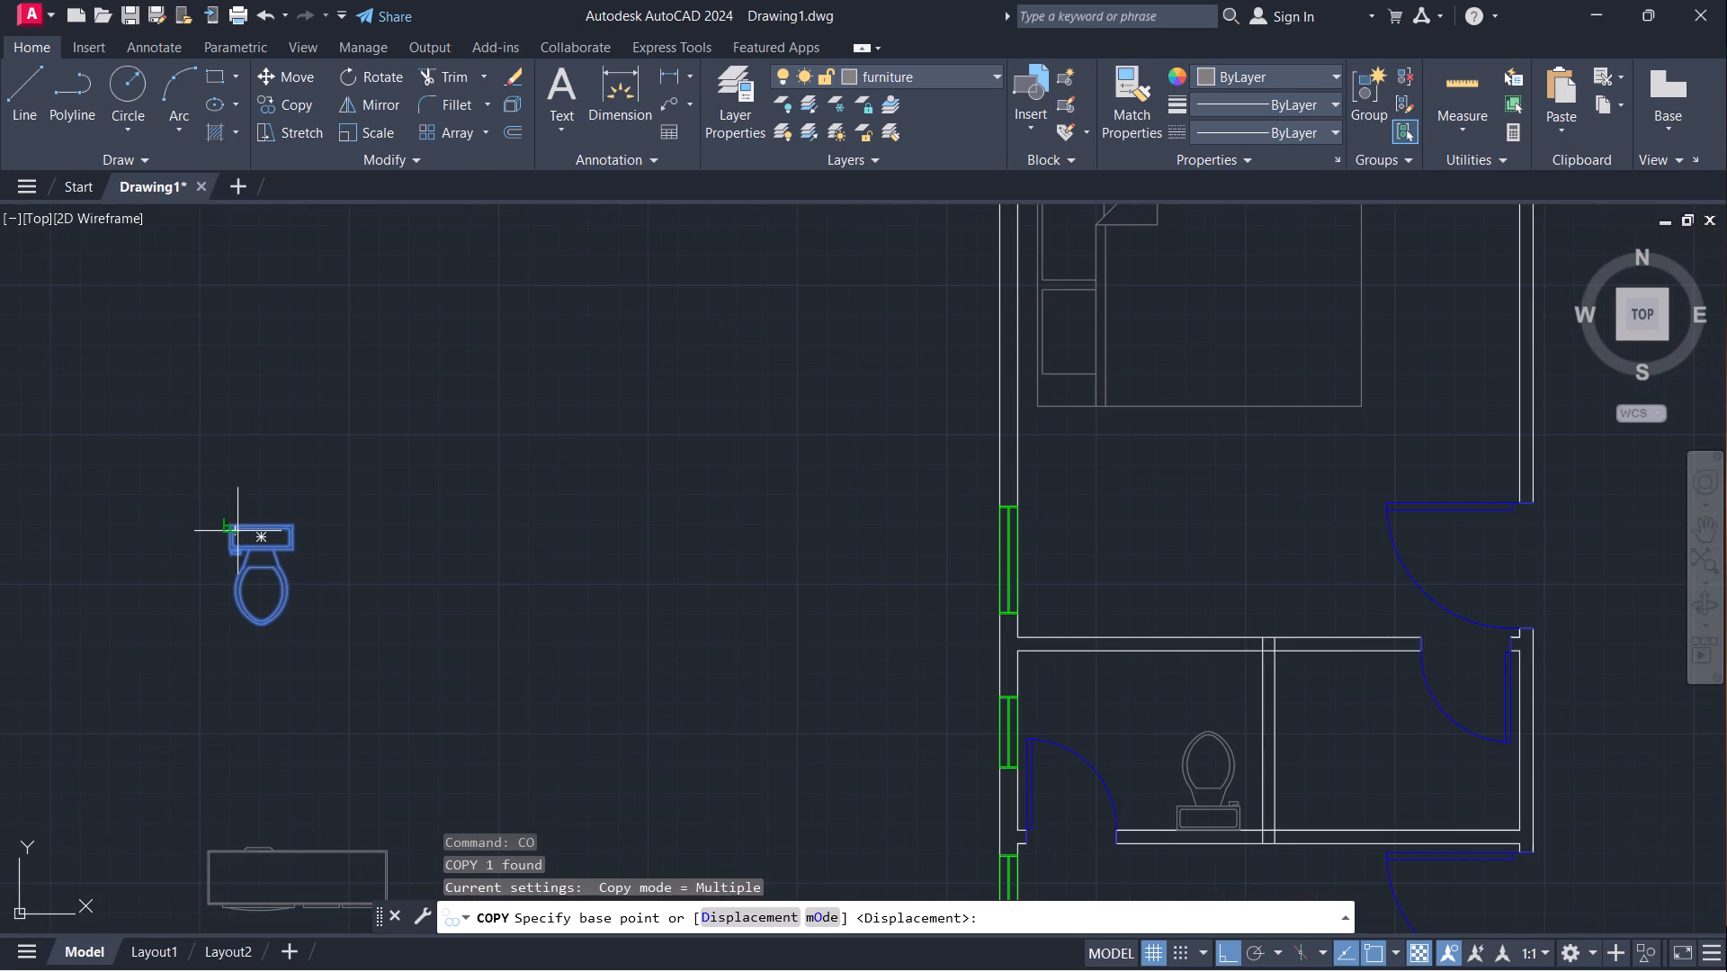
{"action": "left_click", "coordinate": [266, 520]}
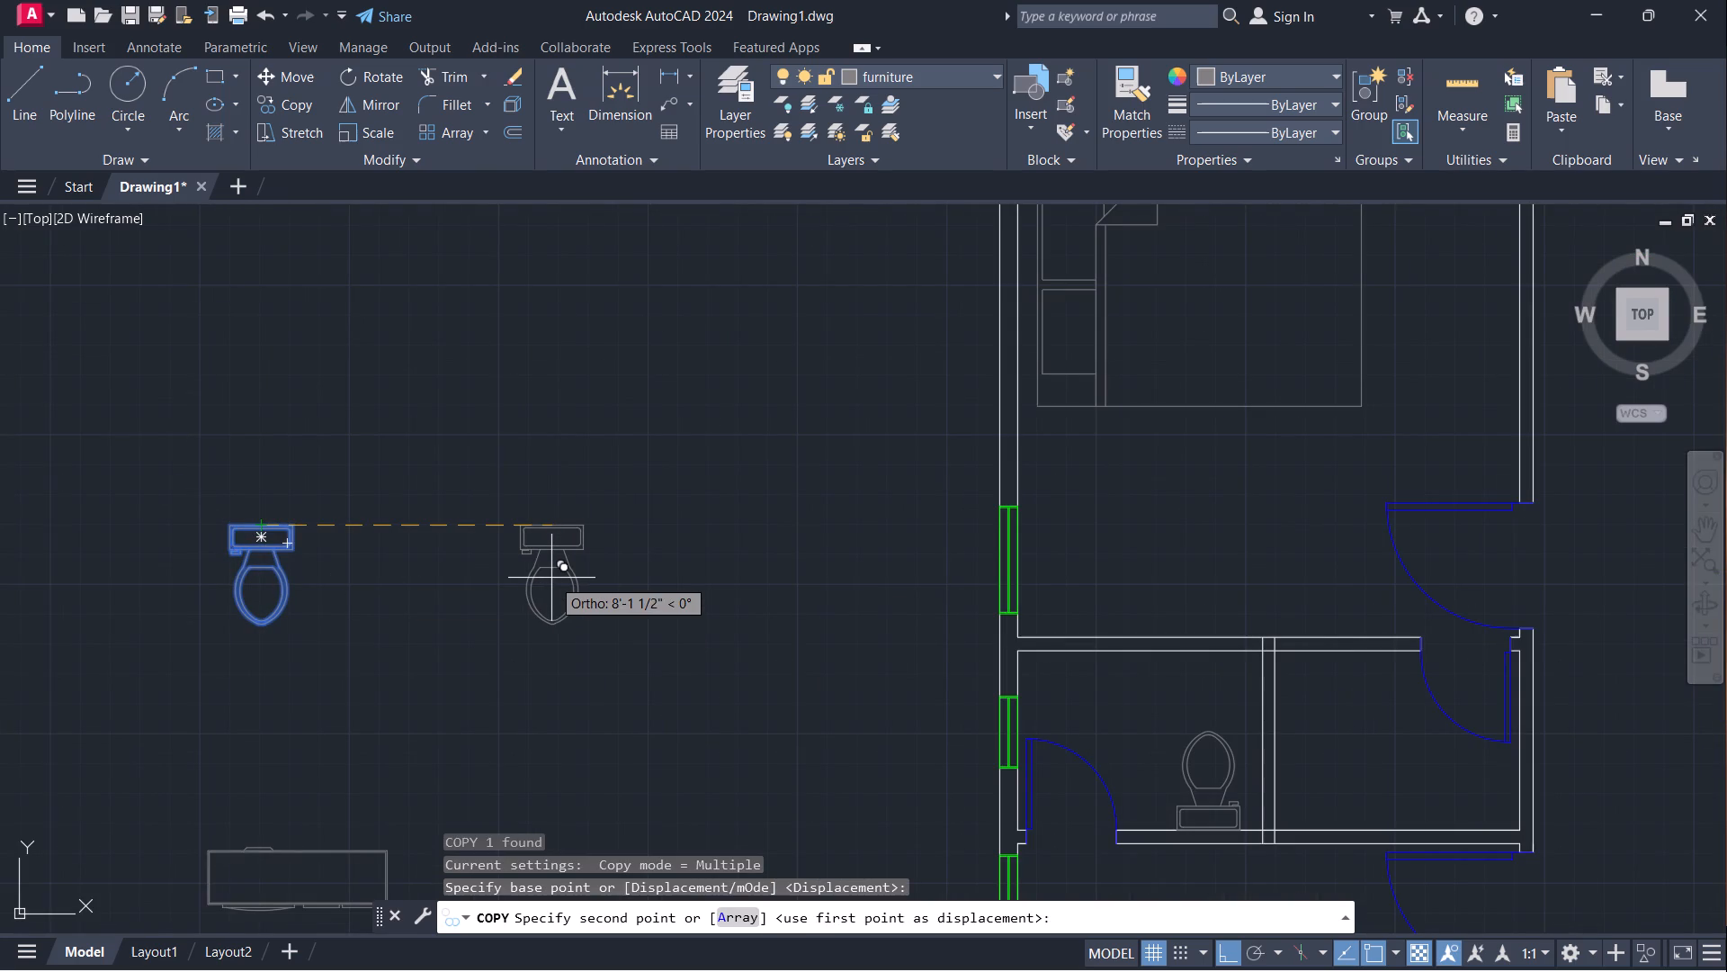
{"action": "key", "text": "F8"}
{"action": "scroll", "coordinate": [573, 492], "scroll_direction": "down", "scroll_amount": 1}
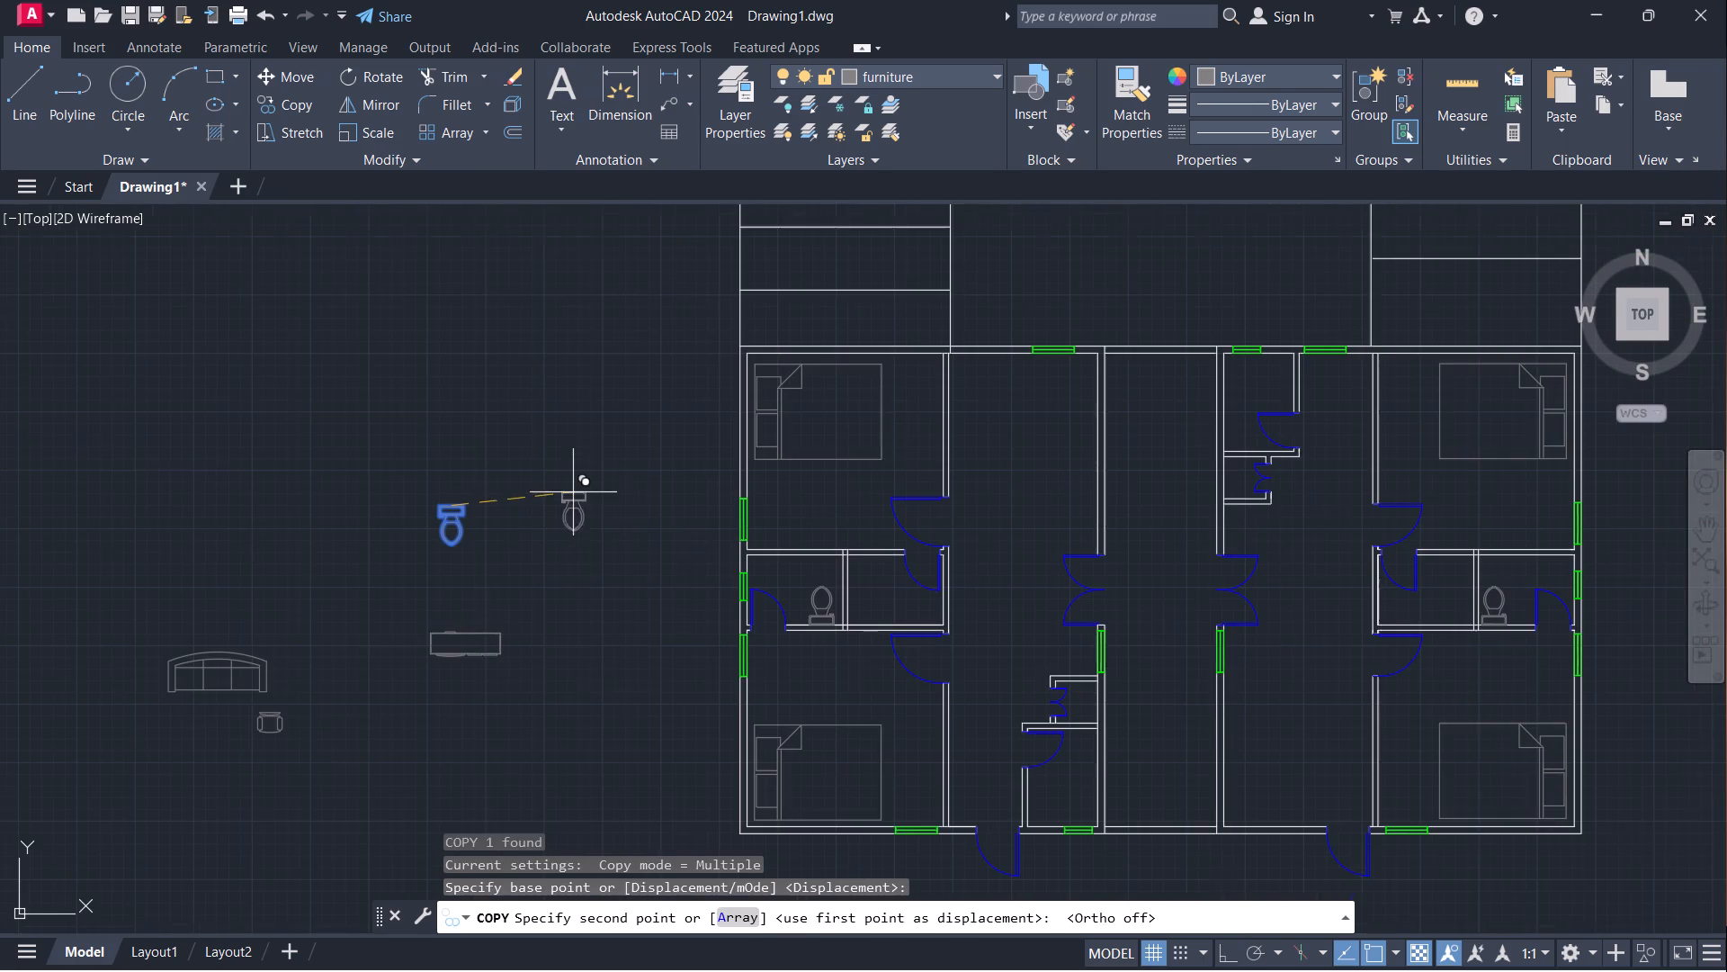
{"action": "scroll", "coordinate": [573, 492], "scroll_direction": "down", "scroll_amount": 1}
{"action": "scroll", "coordinate": [879, 577], "scroll_direction": "up", "scroll_amount": 1}
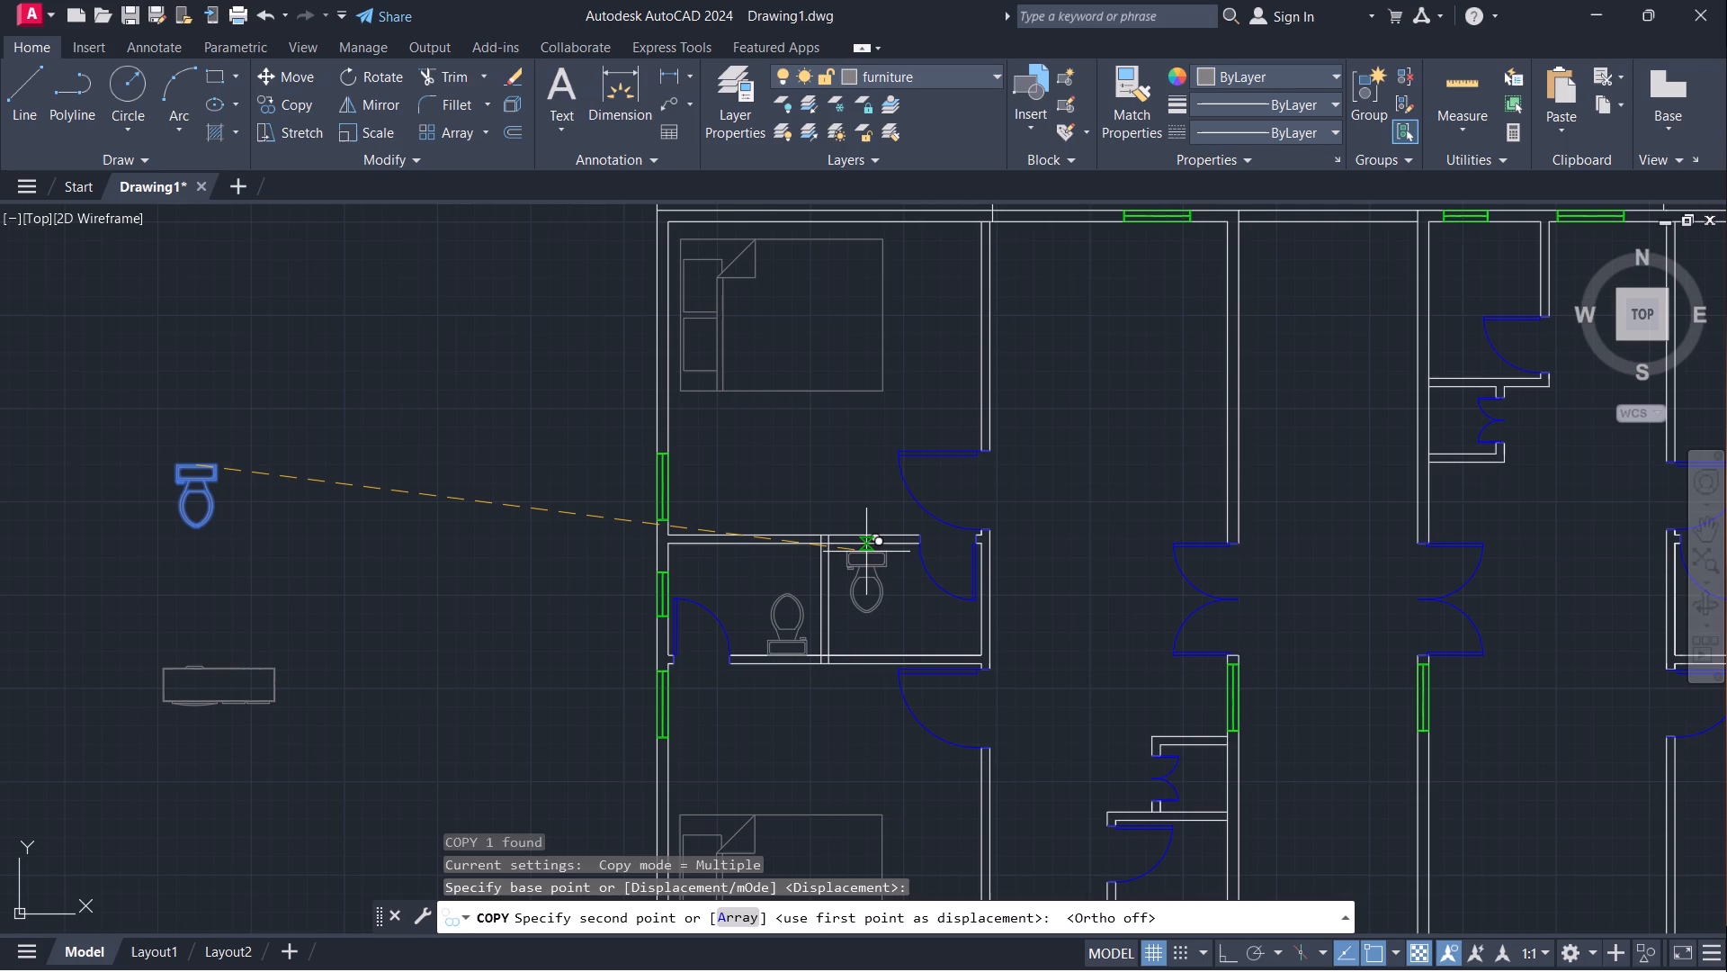
{"action": "left_click", "coordinate": [866, 552]}
{"action": "scroll", "coordinate": [704, 446], "scroll_direction": "down", "scroll_amount": 2}
{"action": "scroll", "coordinate": [1132, 490], "scroll_direction": "up", "scroll_amount": 5}
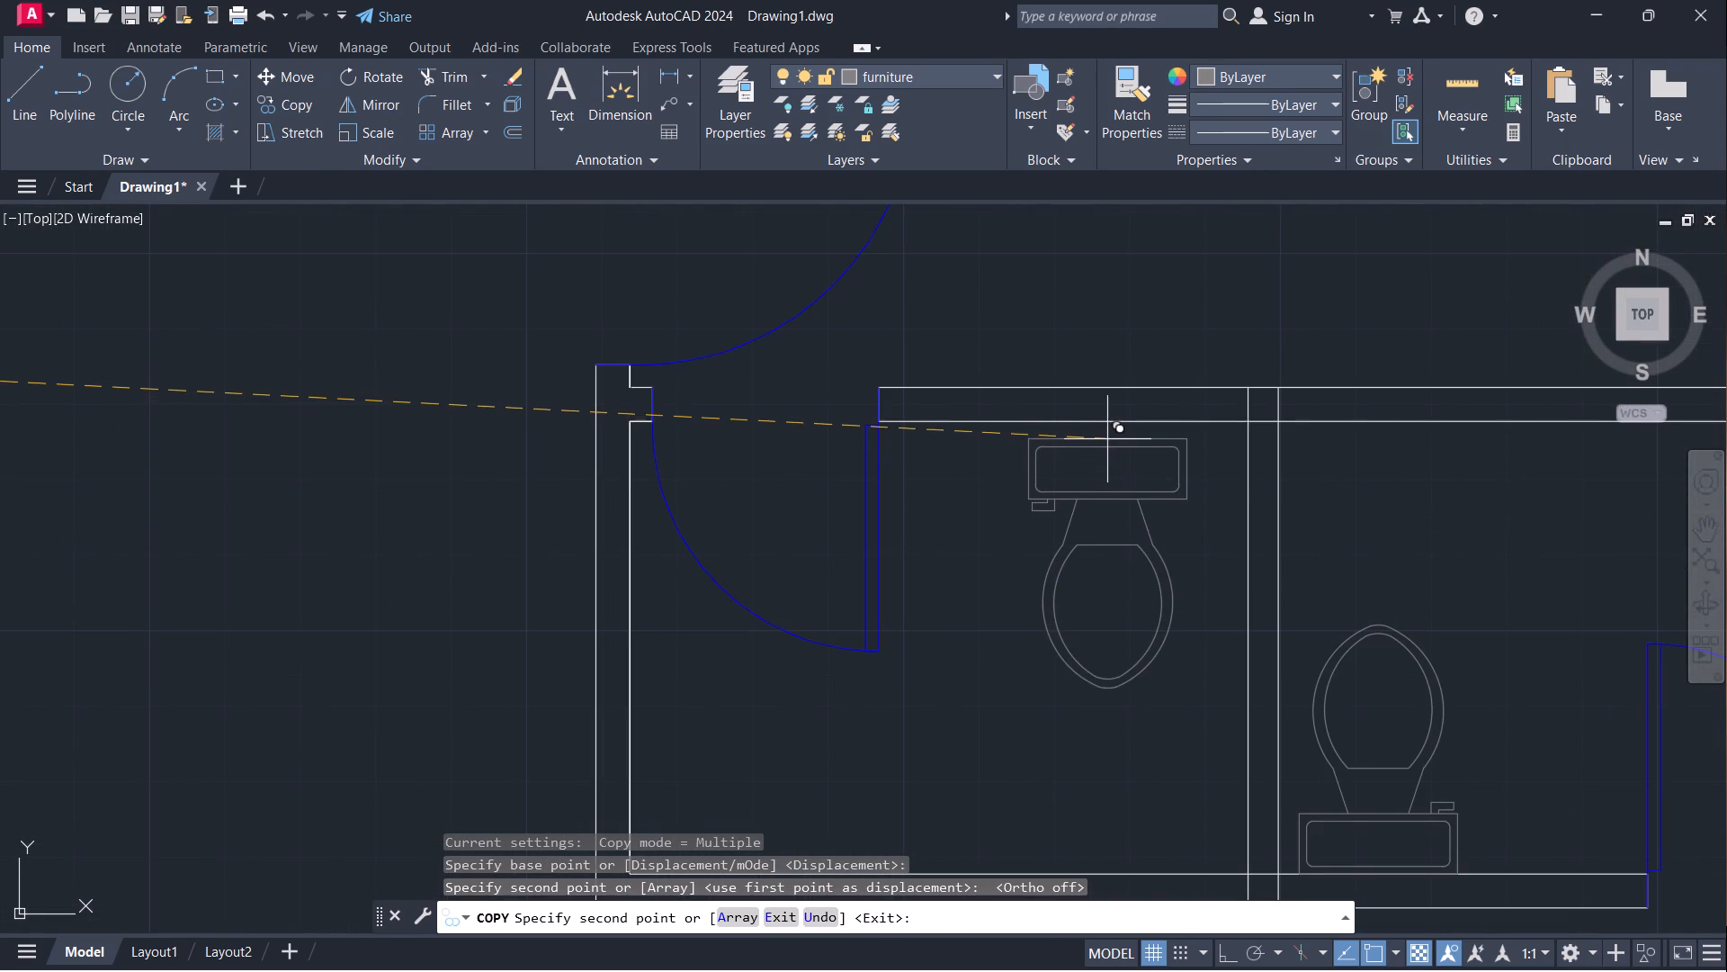
{"action": "left_click", "coordinate": [1113, 433]}
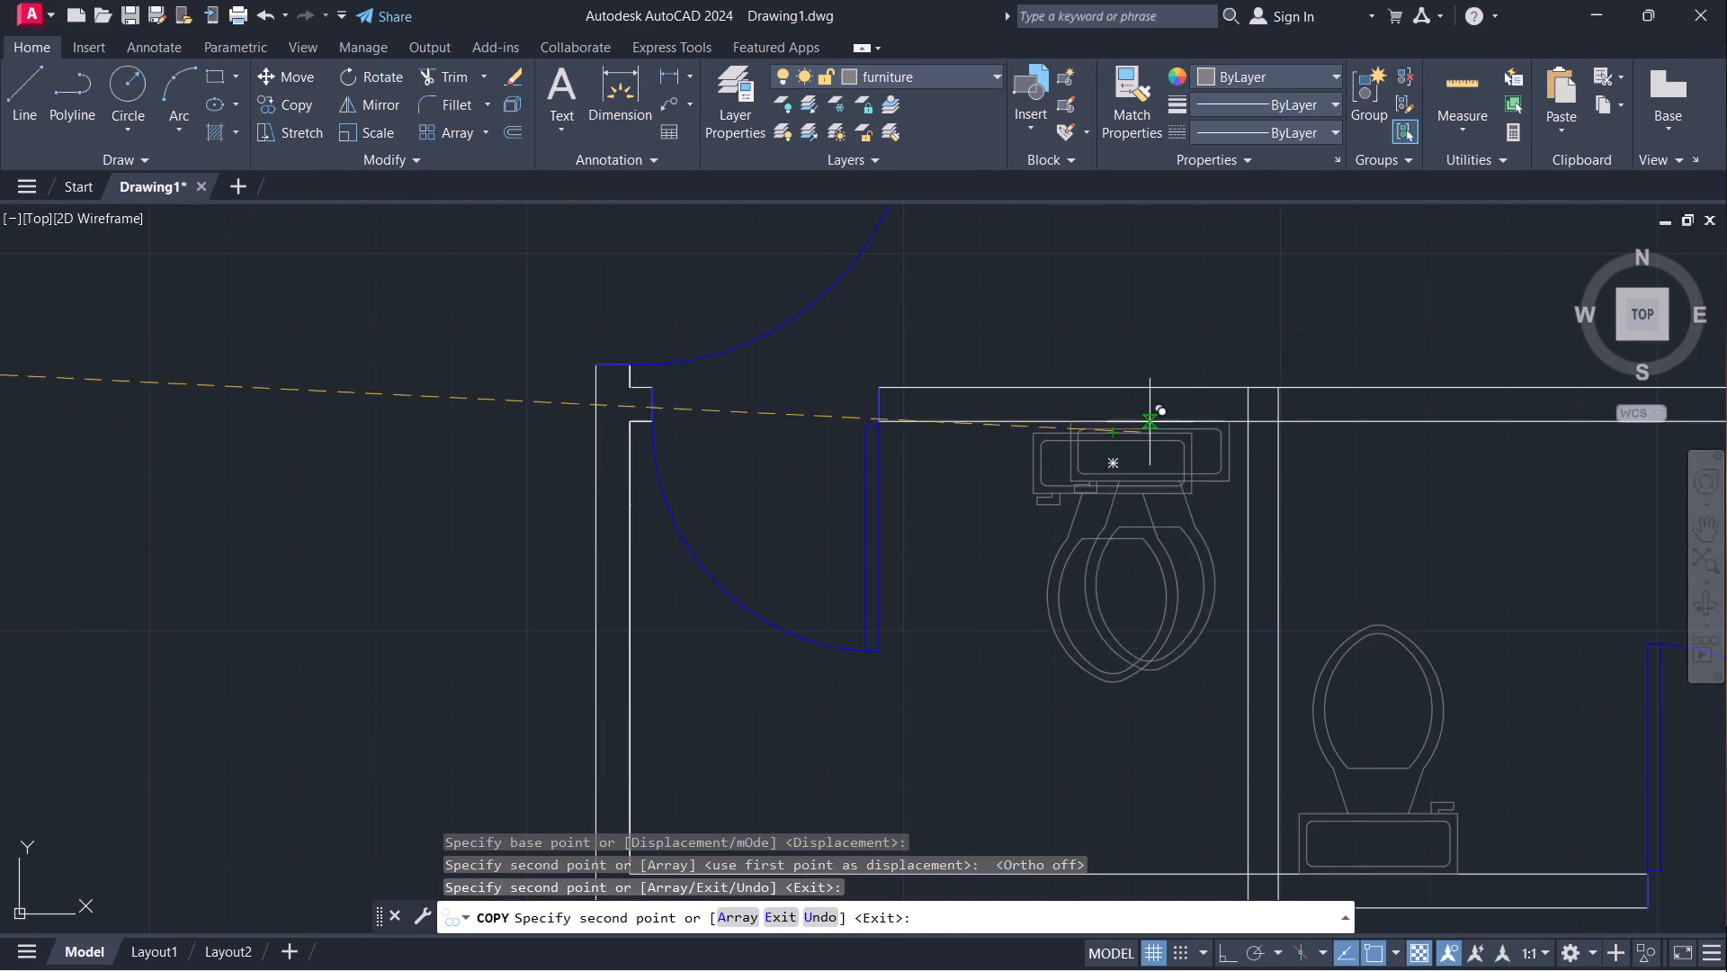
{"action": "key", "text": "Escape"}
Erase the spare toilet west of the floor plan.
{"action": "scroll", "coordinate": [988, 574], "scroll_direction": "down", "scroll_amount": 3}
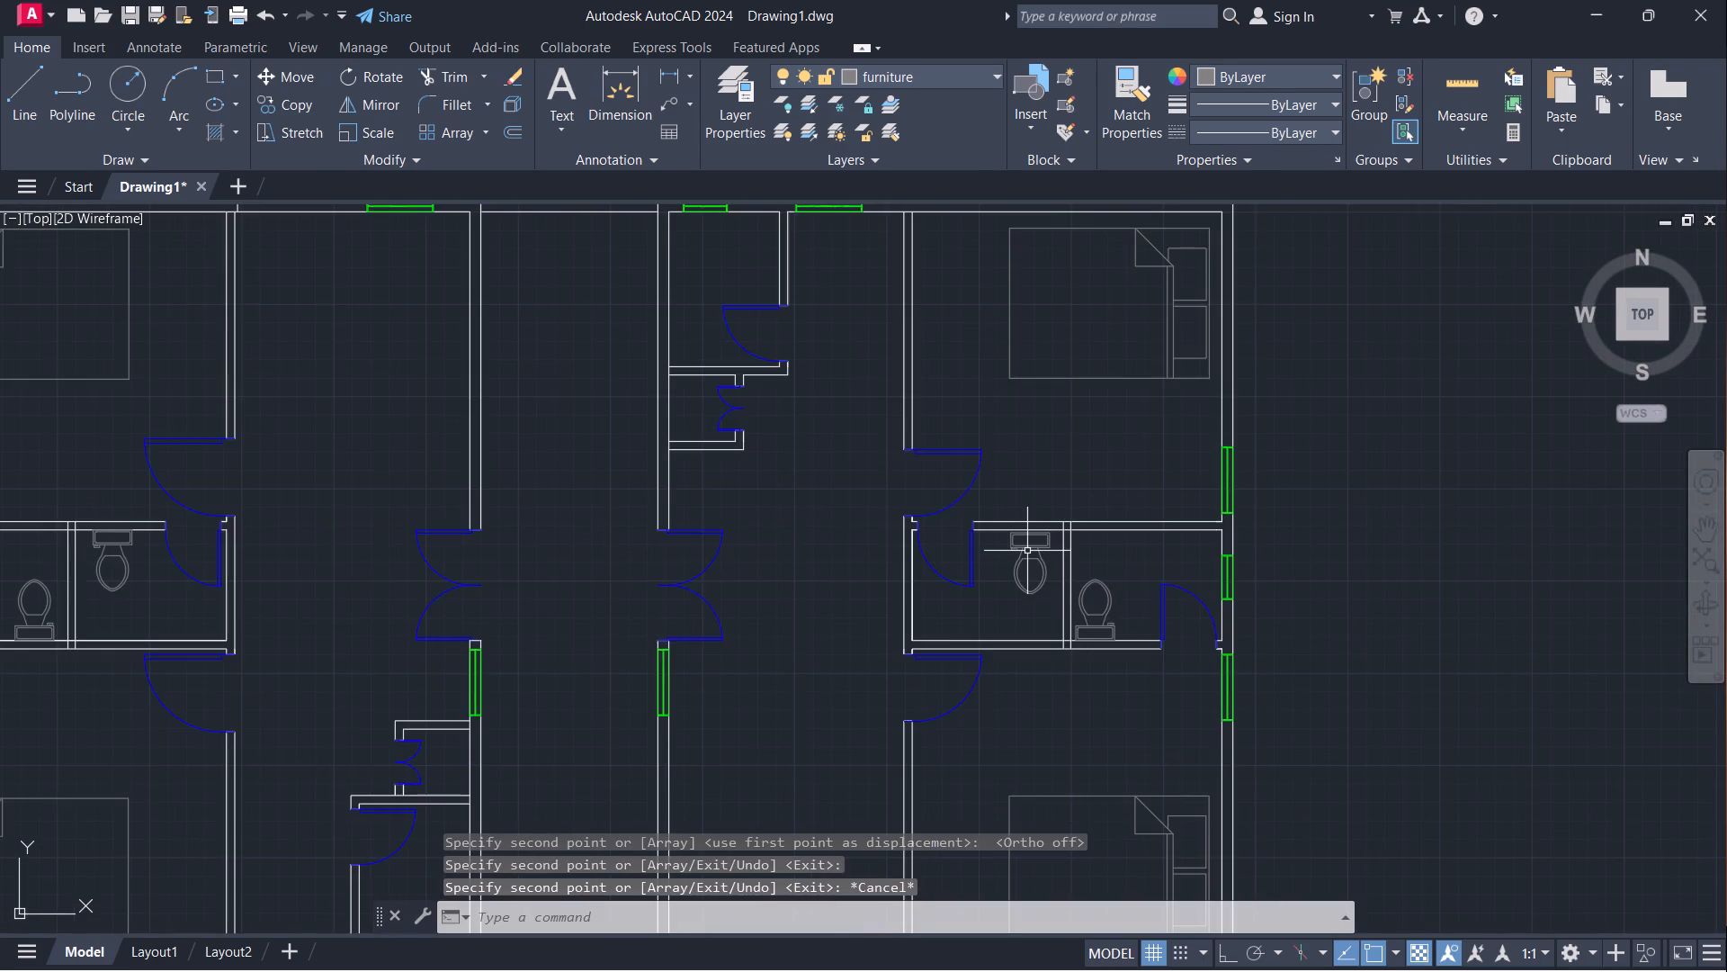
{"action": "scroll", "coordinate": [1027, 550], "scroll_direction": "down", "scroll_amount": 1}
{"action": "middle_click_drag", "start_coordinate": [153, 471], "coordinate": [424, 544]}
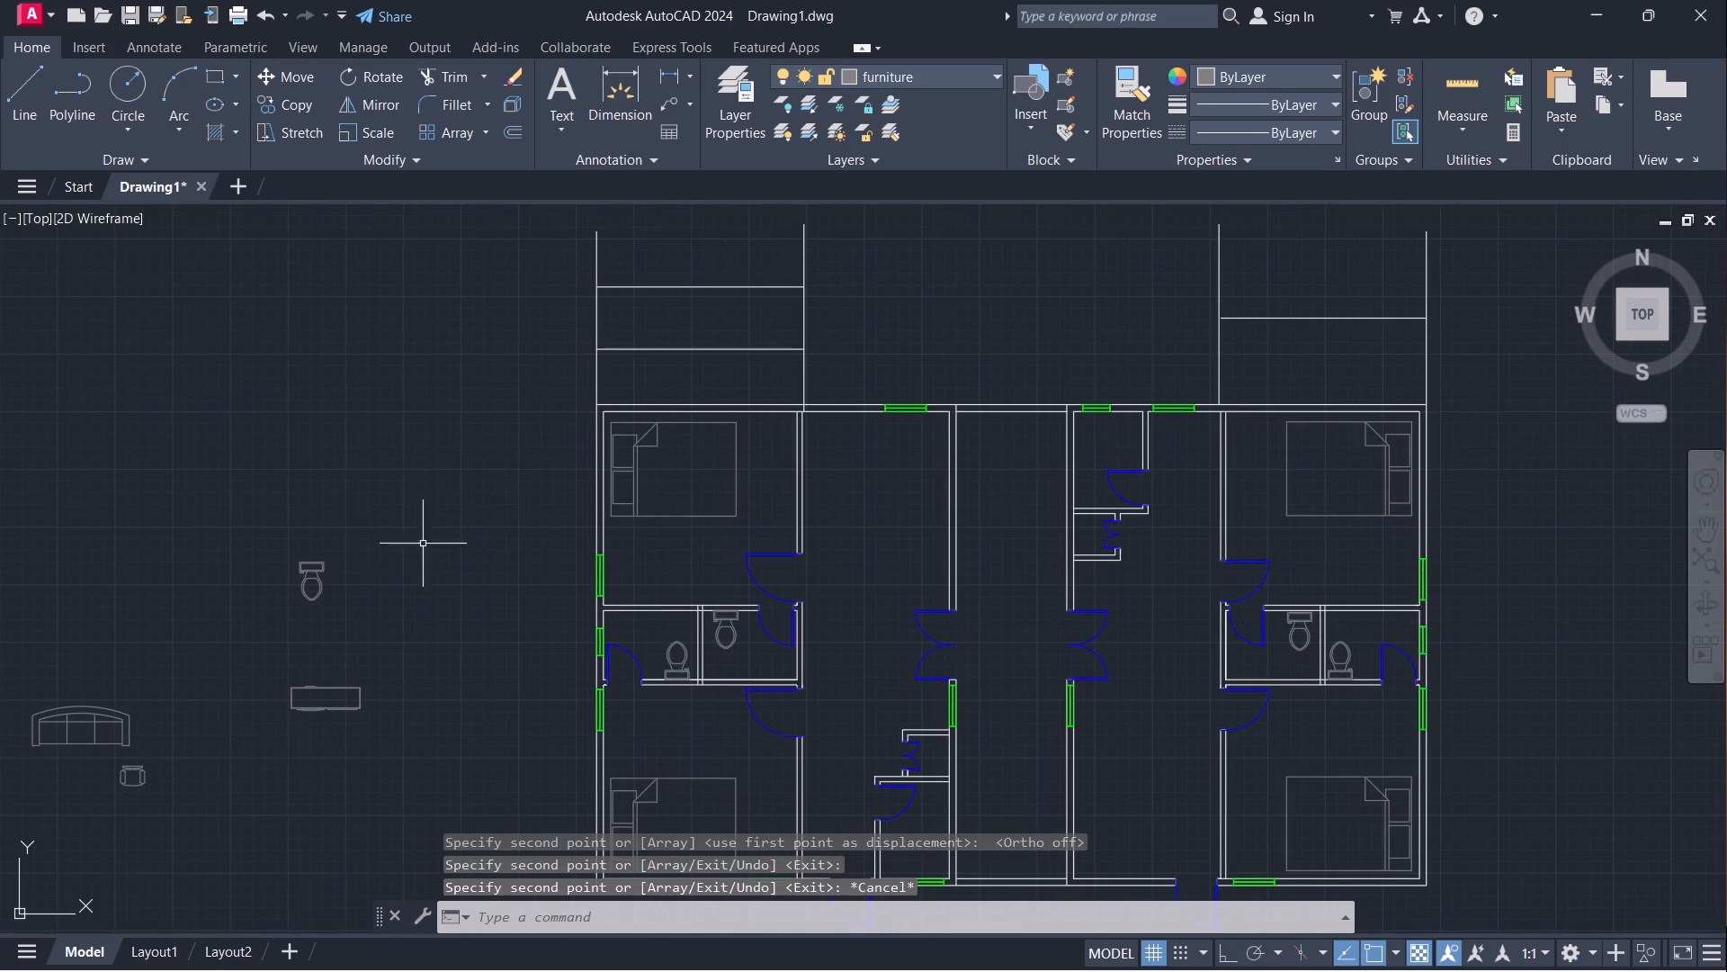
{"action": "left_click", "coordinate": [318, 587]}
{"action": "key", "text": "e"}
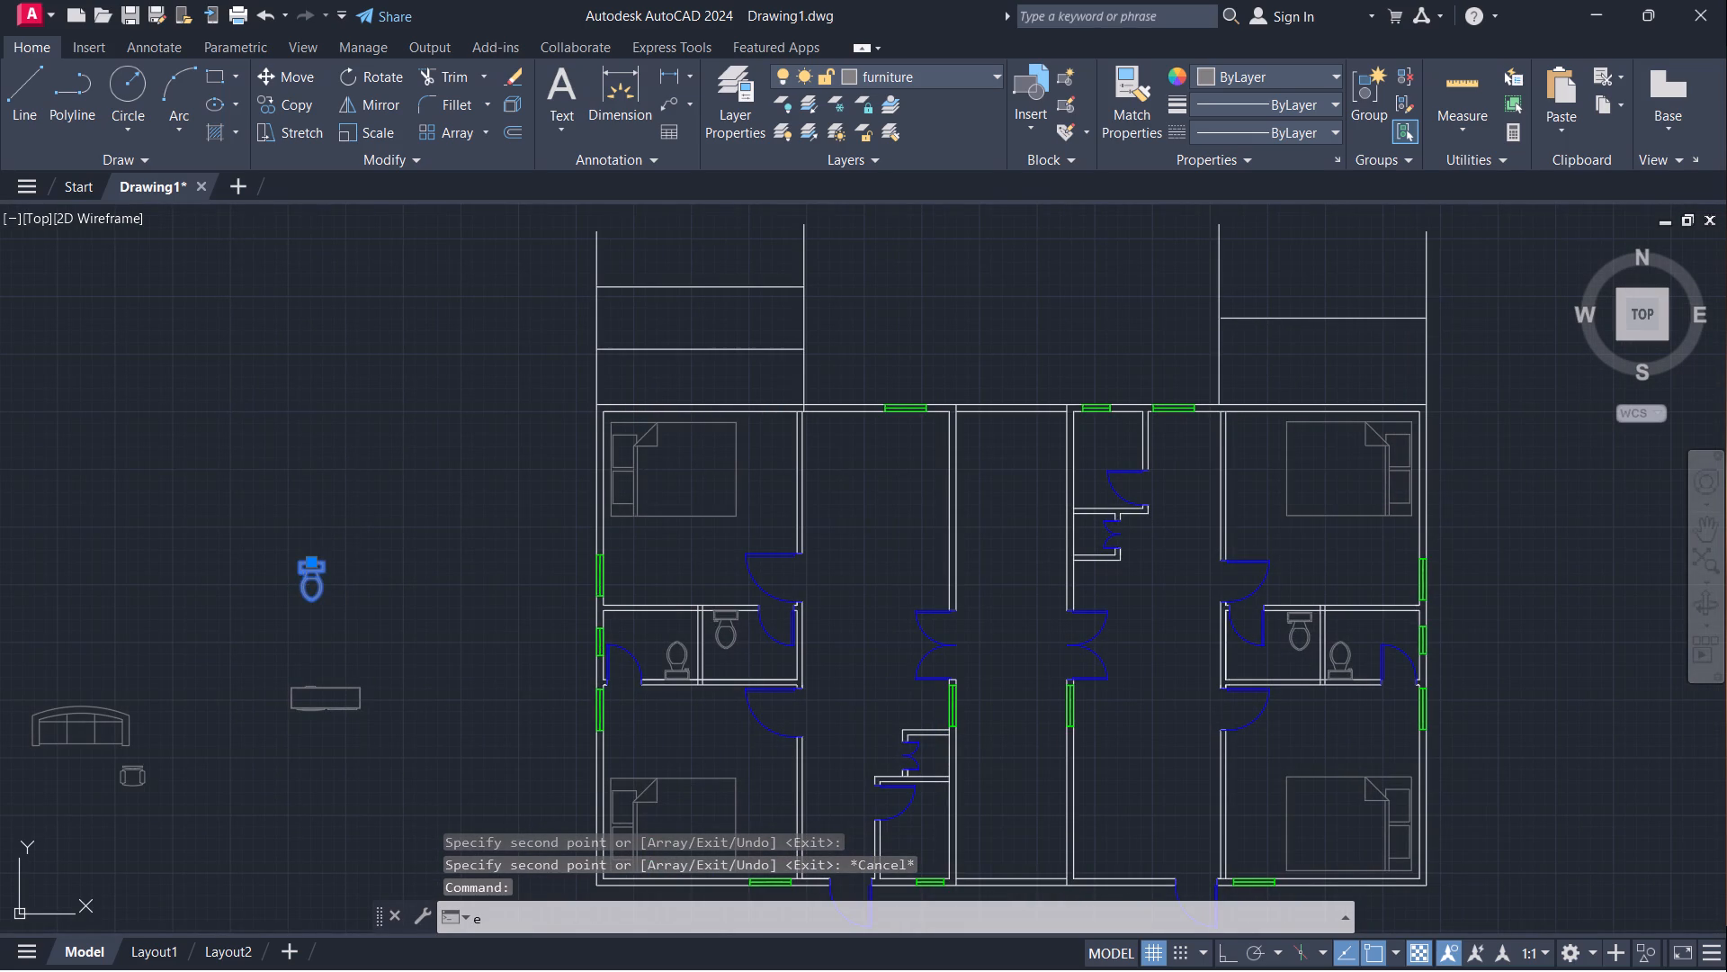
{"action": "key", "text": "Return"}
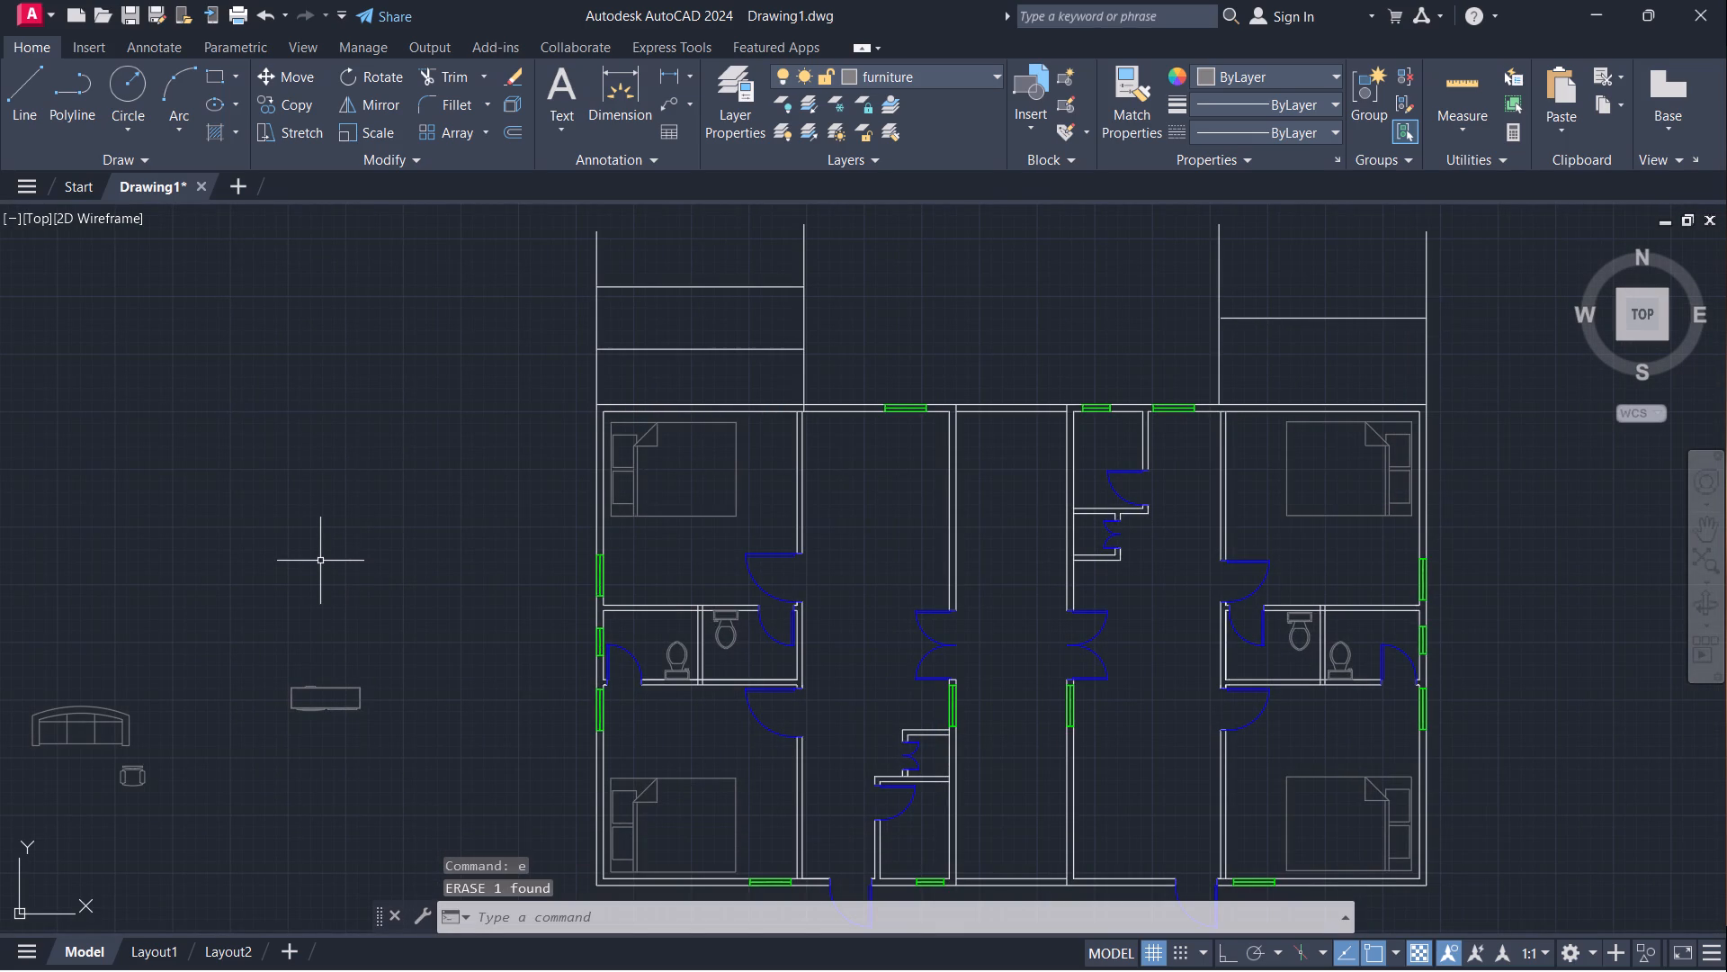
Rotate the rectangular cabinet block outside the plan by 270° about its northeast corner so it runs north-south.
{"action": "scroll", "coordinate": [320, 560], "scroll_direction": "down", "scroll_amount": 1}
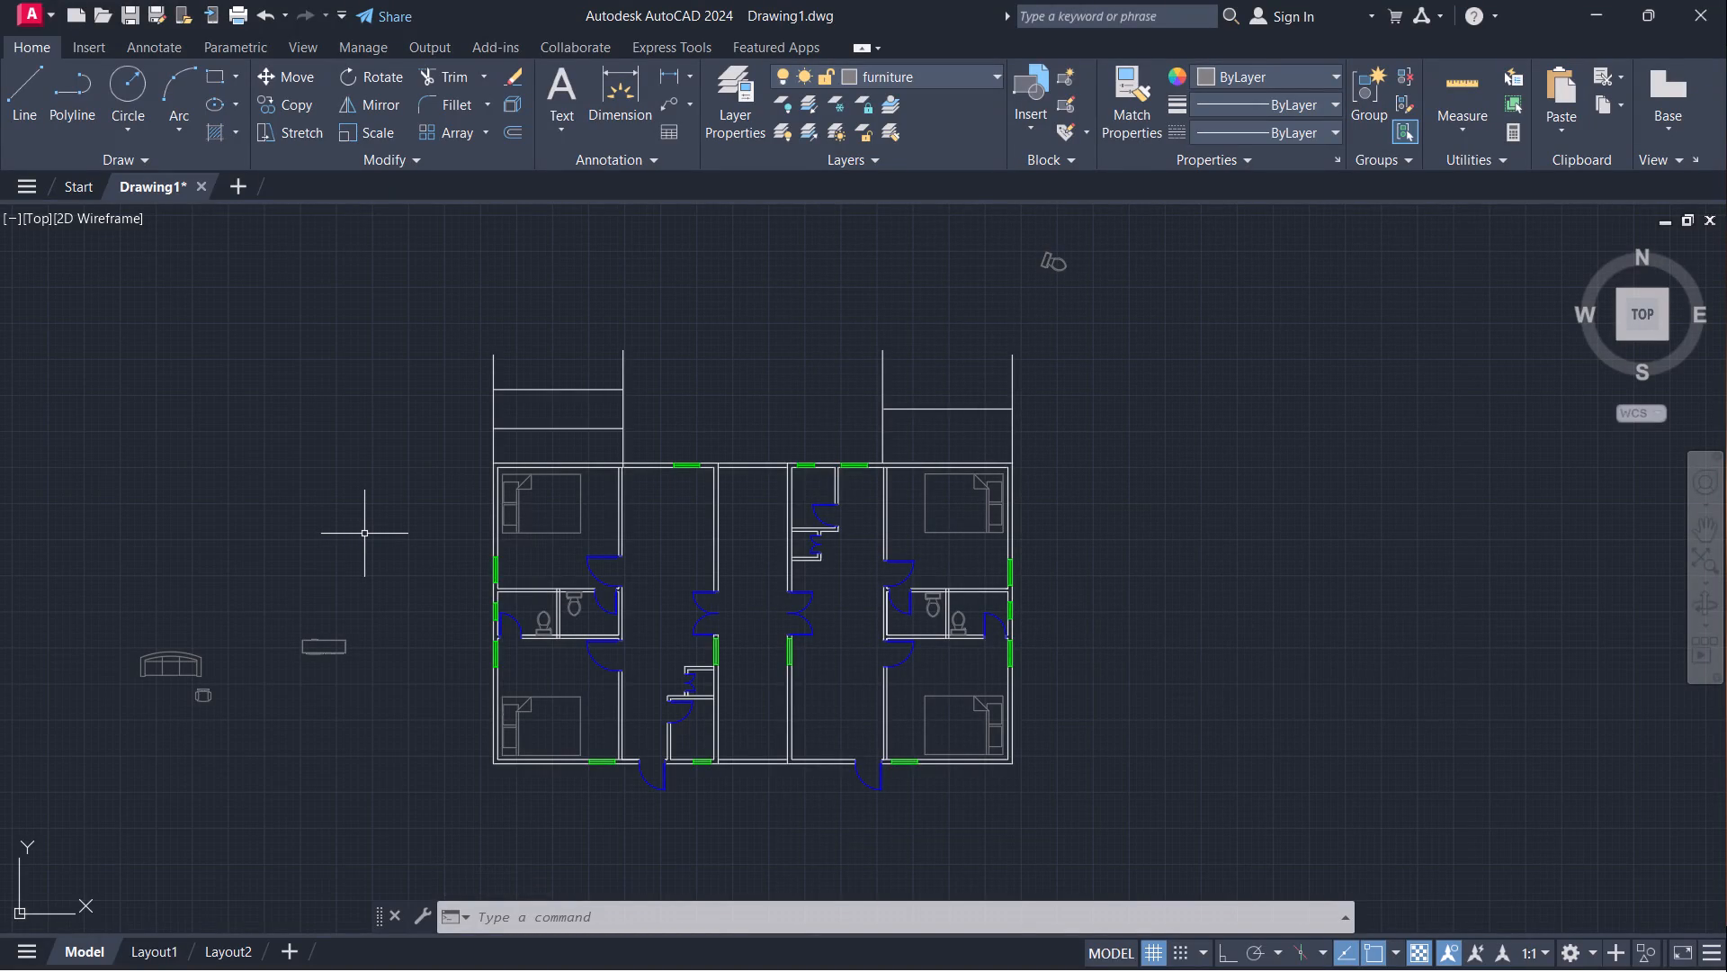
{"action": "scroll", "coordinate": [410, 506], "scroll_direction": "down", "scroll_amount": 1}
{"action": "scroll", "coordinate": [371, 563], "scroll_direction": "up", "scroll_amount": 1}
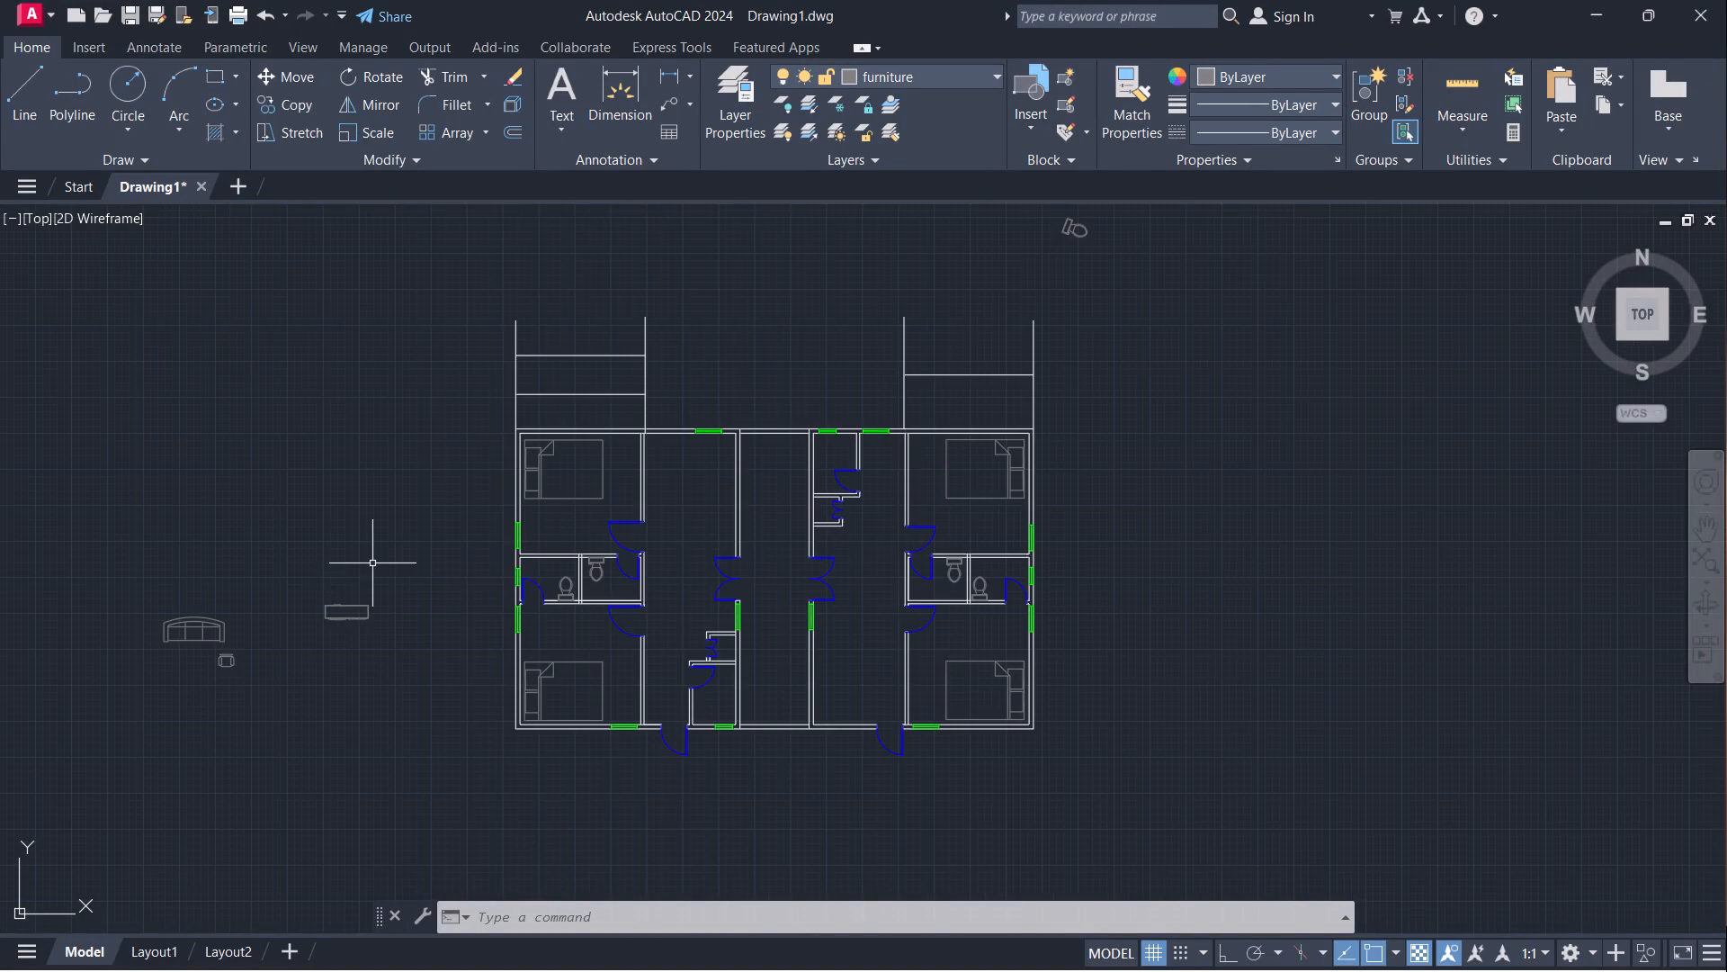
{"action": "scroll", "coordinate": [362, 598], "scroll_direction": "up", "scroll_amount": 2}
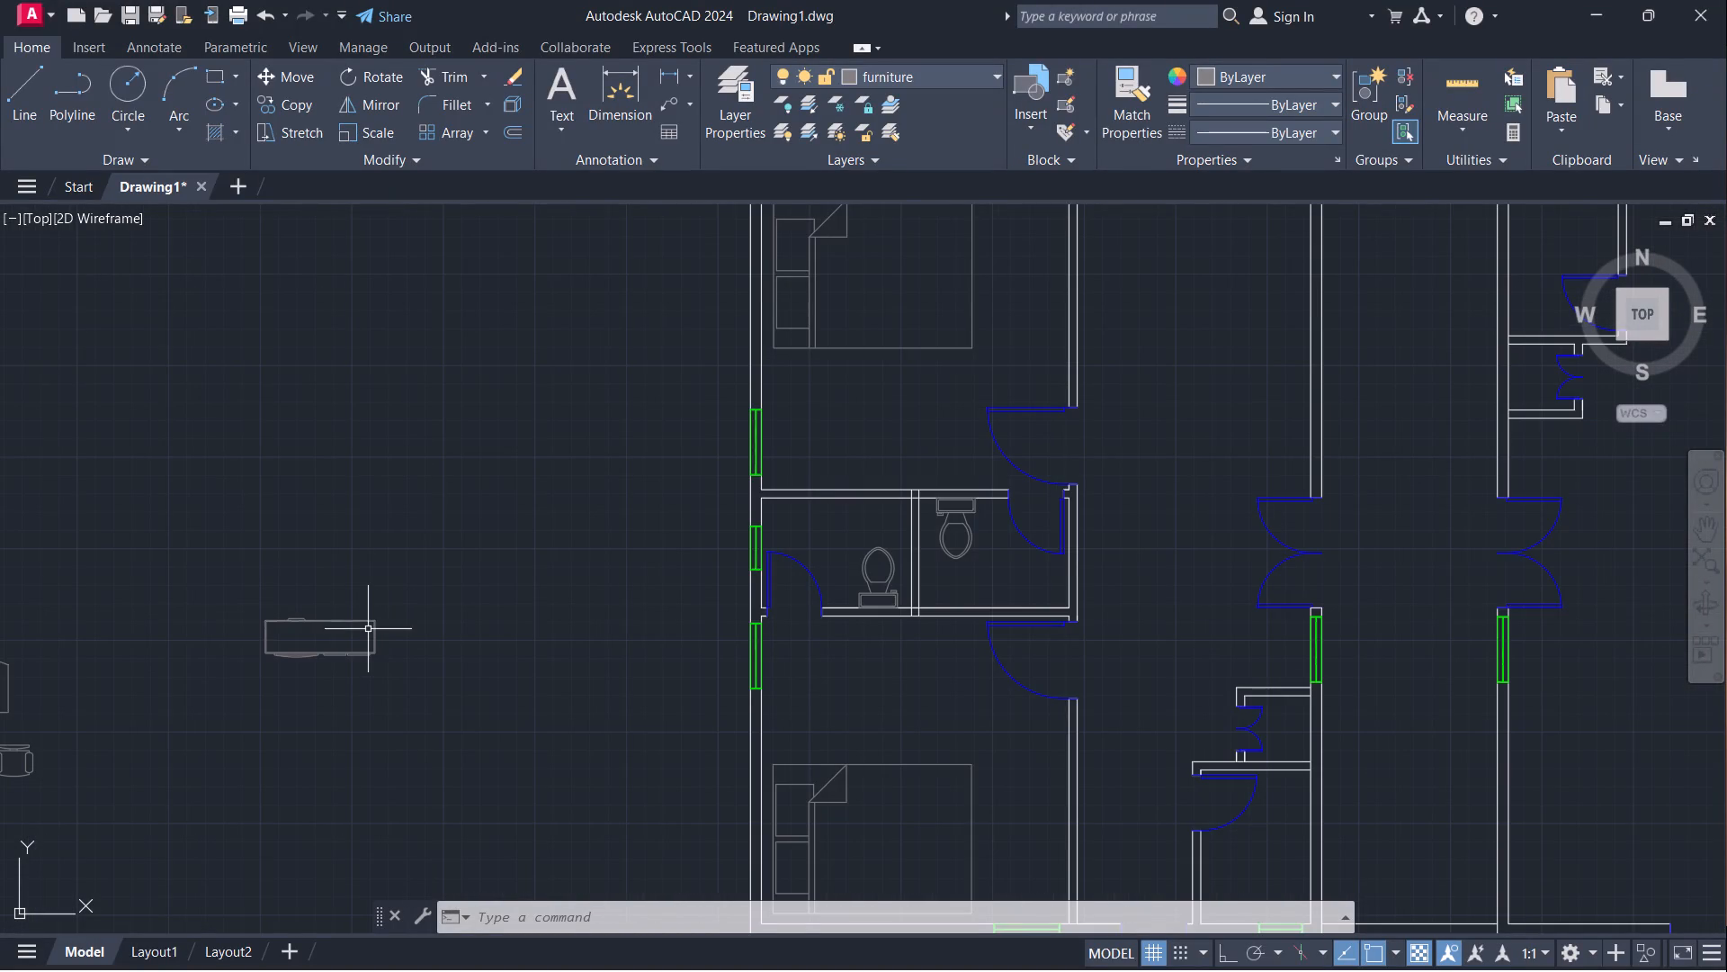
{"action": "left_click", "coordinate": [374, 618]}
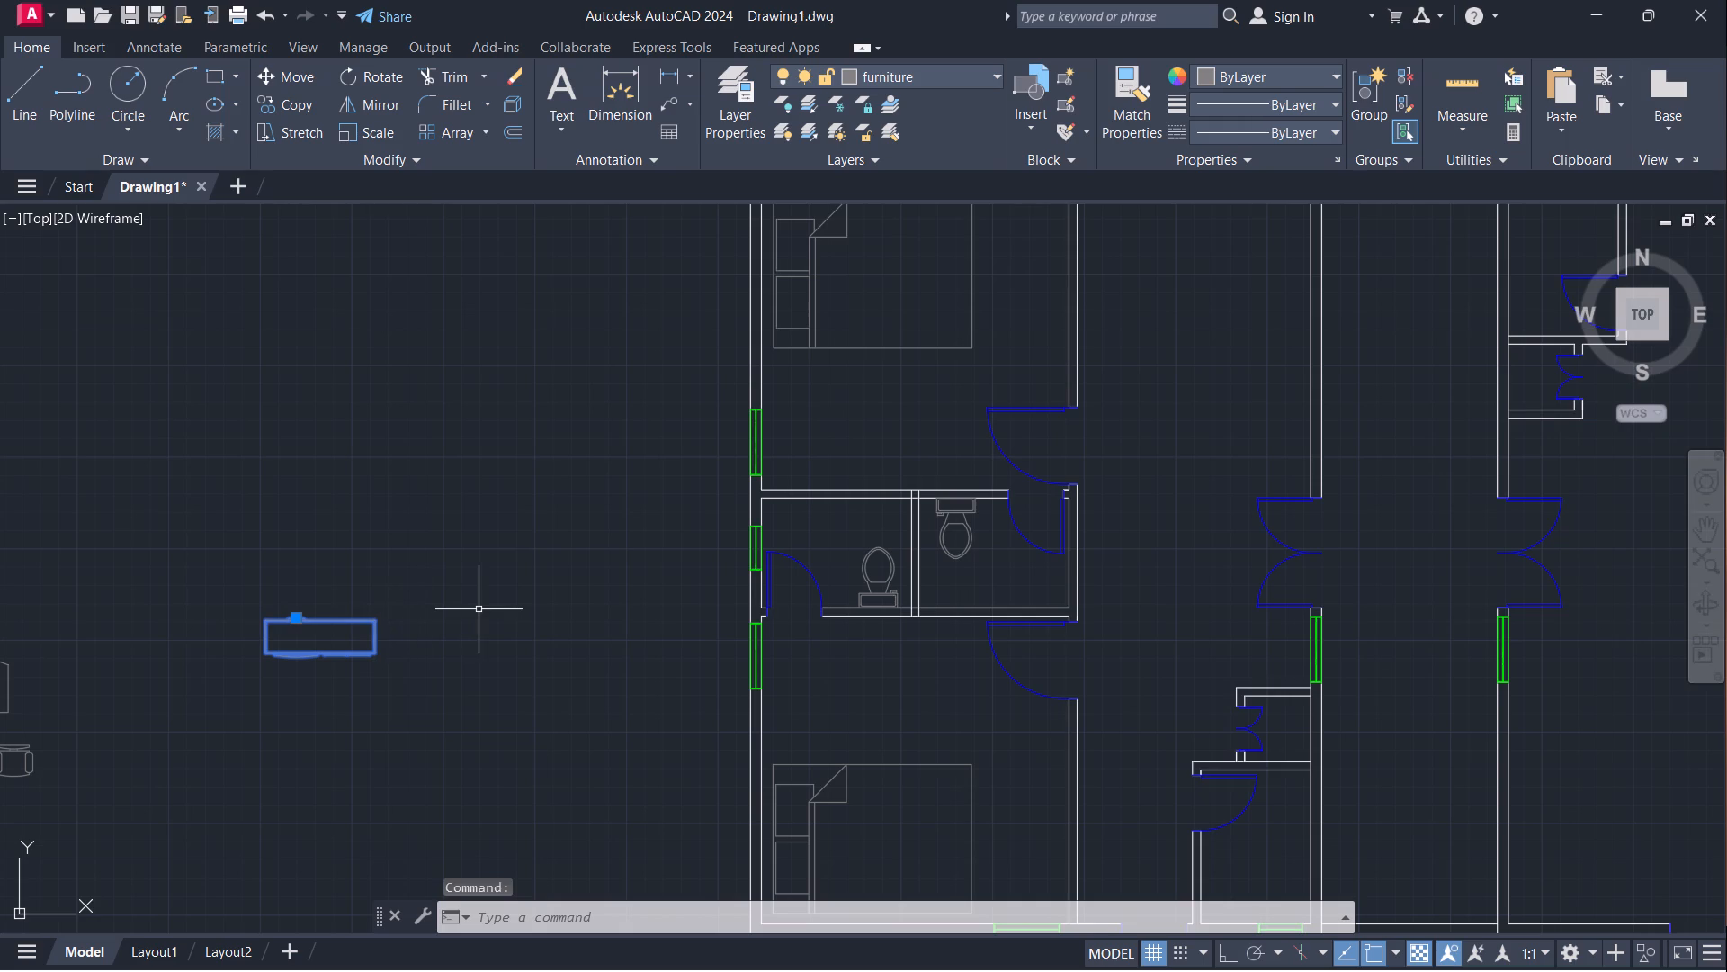
{"action": "type", "text": "ro"}
{"action": "key", "text": "Return"}
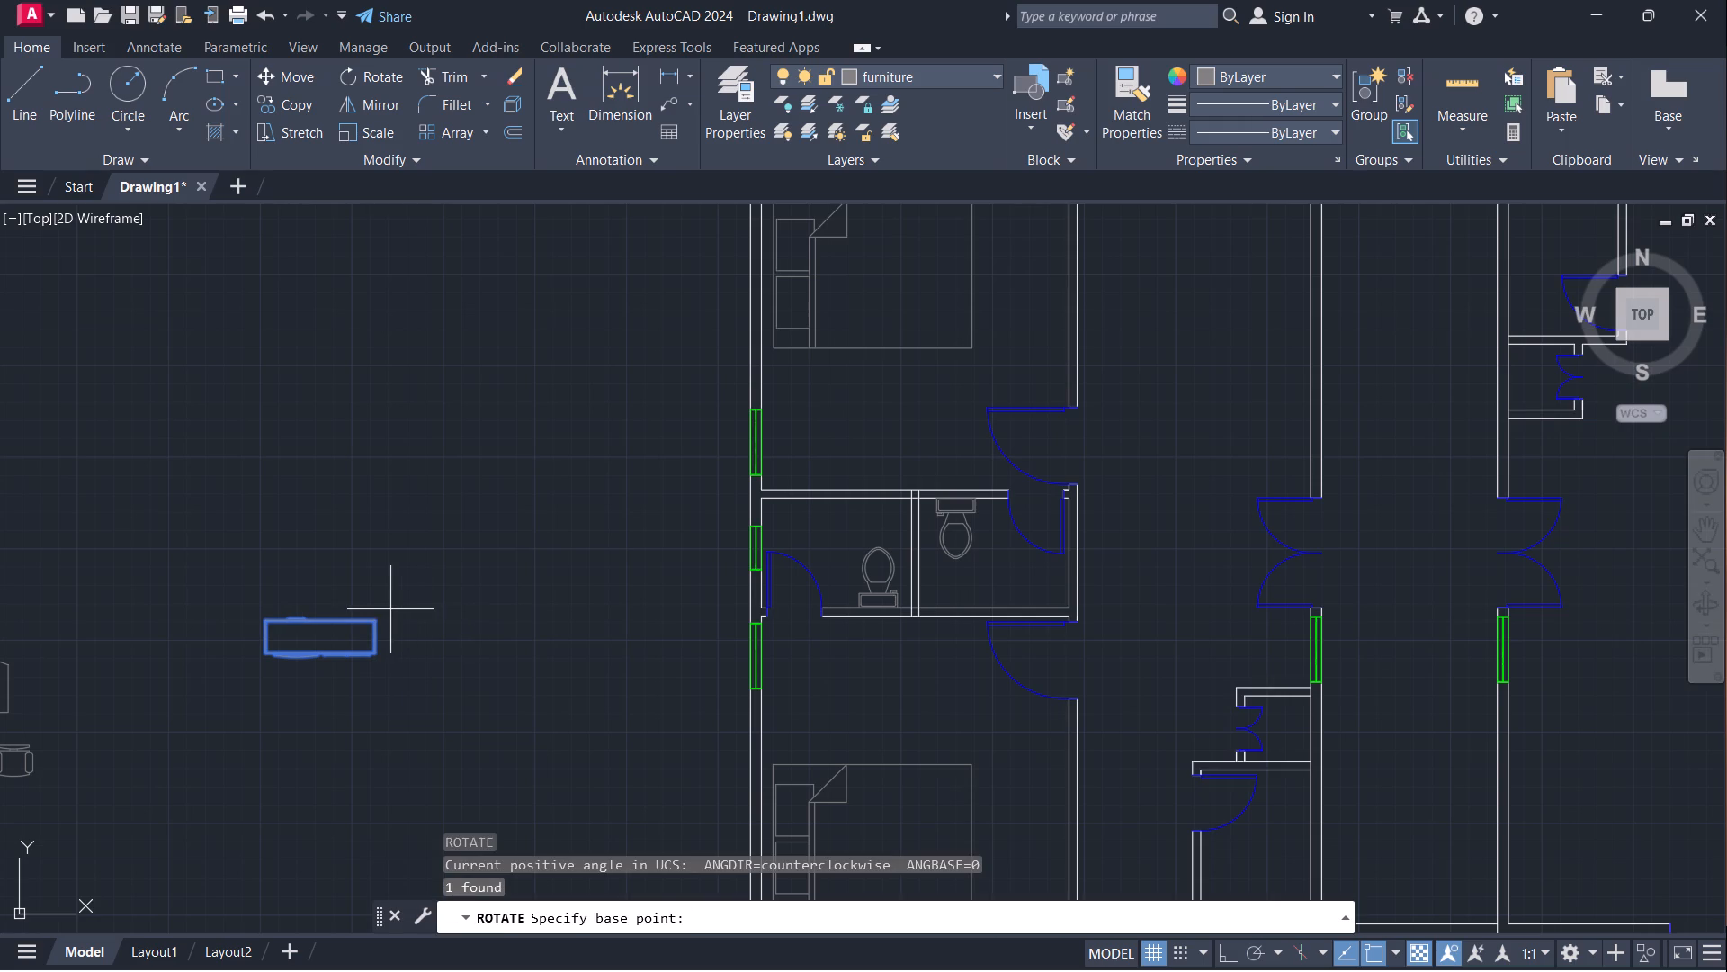
{"action": "left_click", "coordinate": [380, 617]}
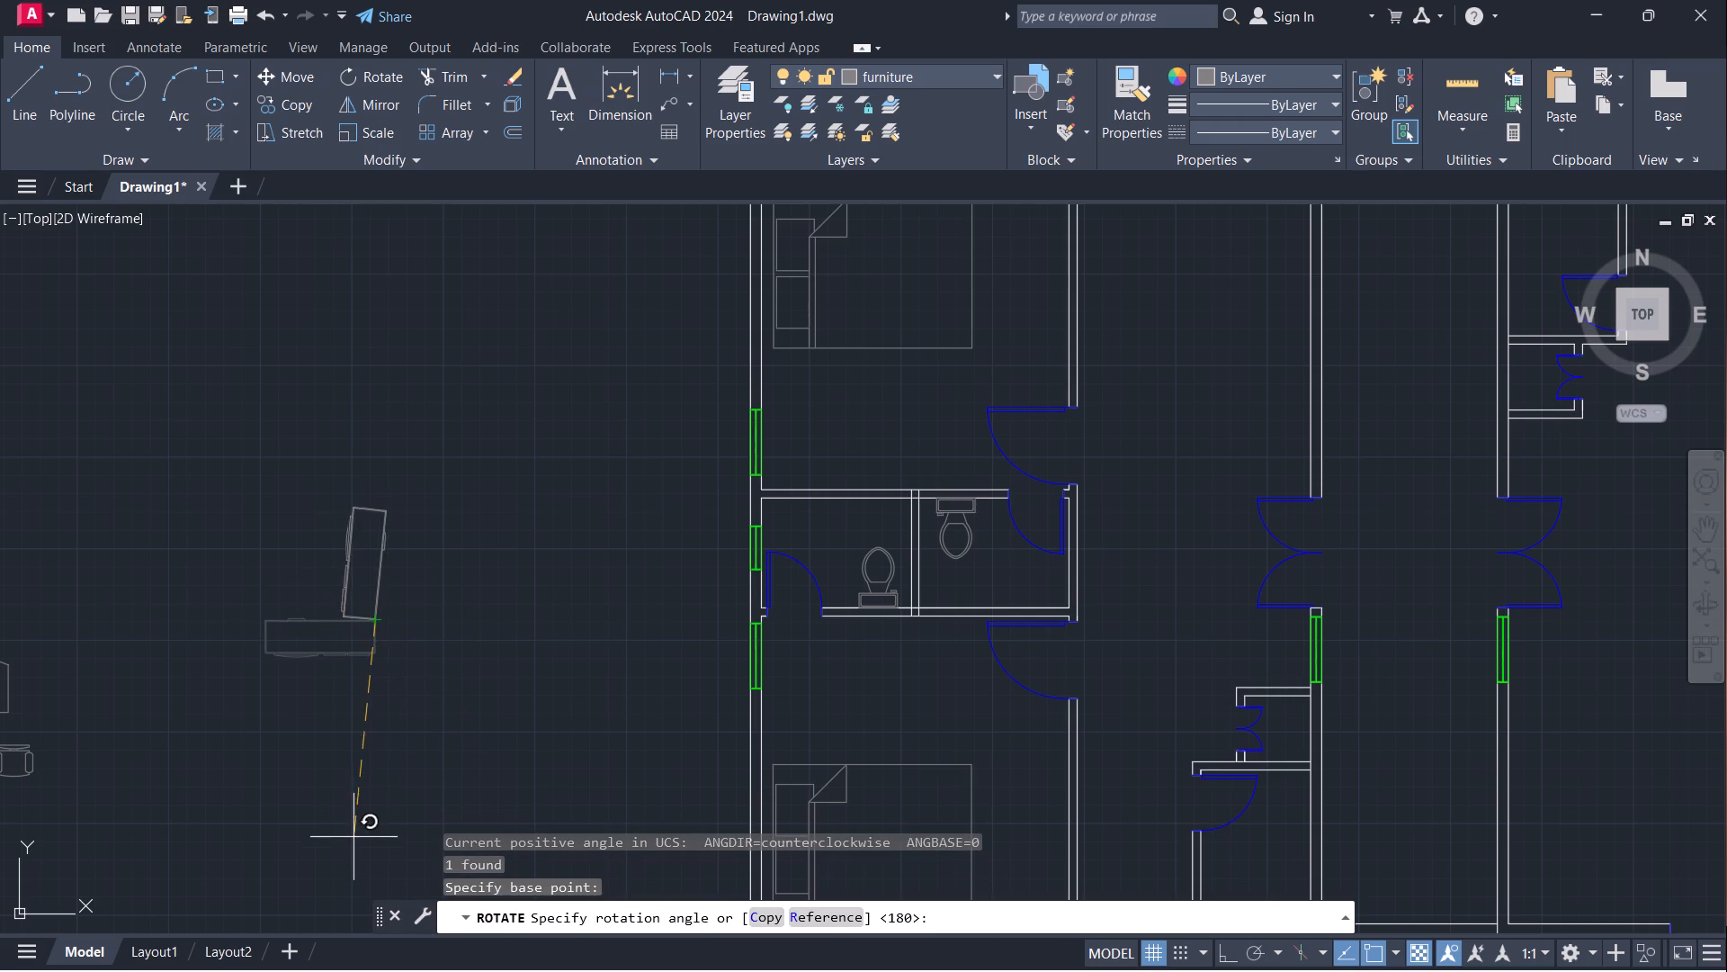
{"action": "left_click", "coordinate": [368, 845]}
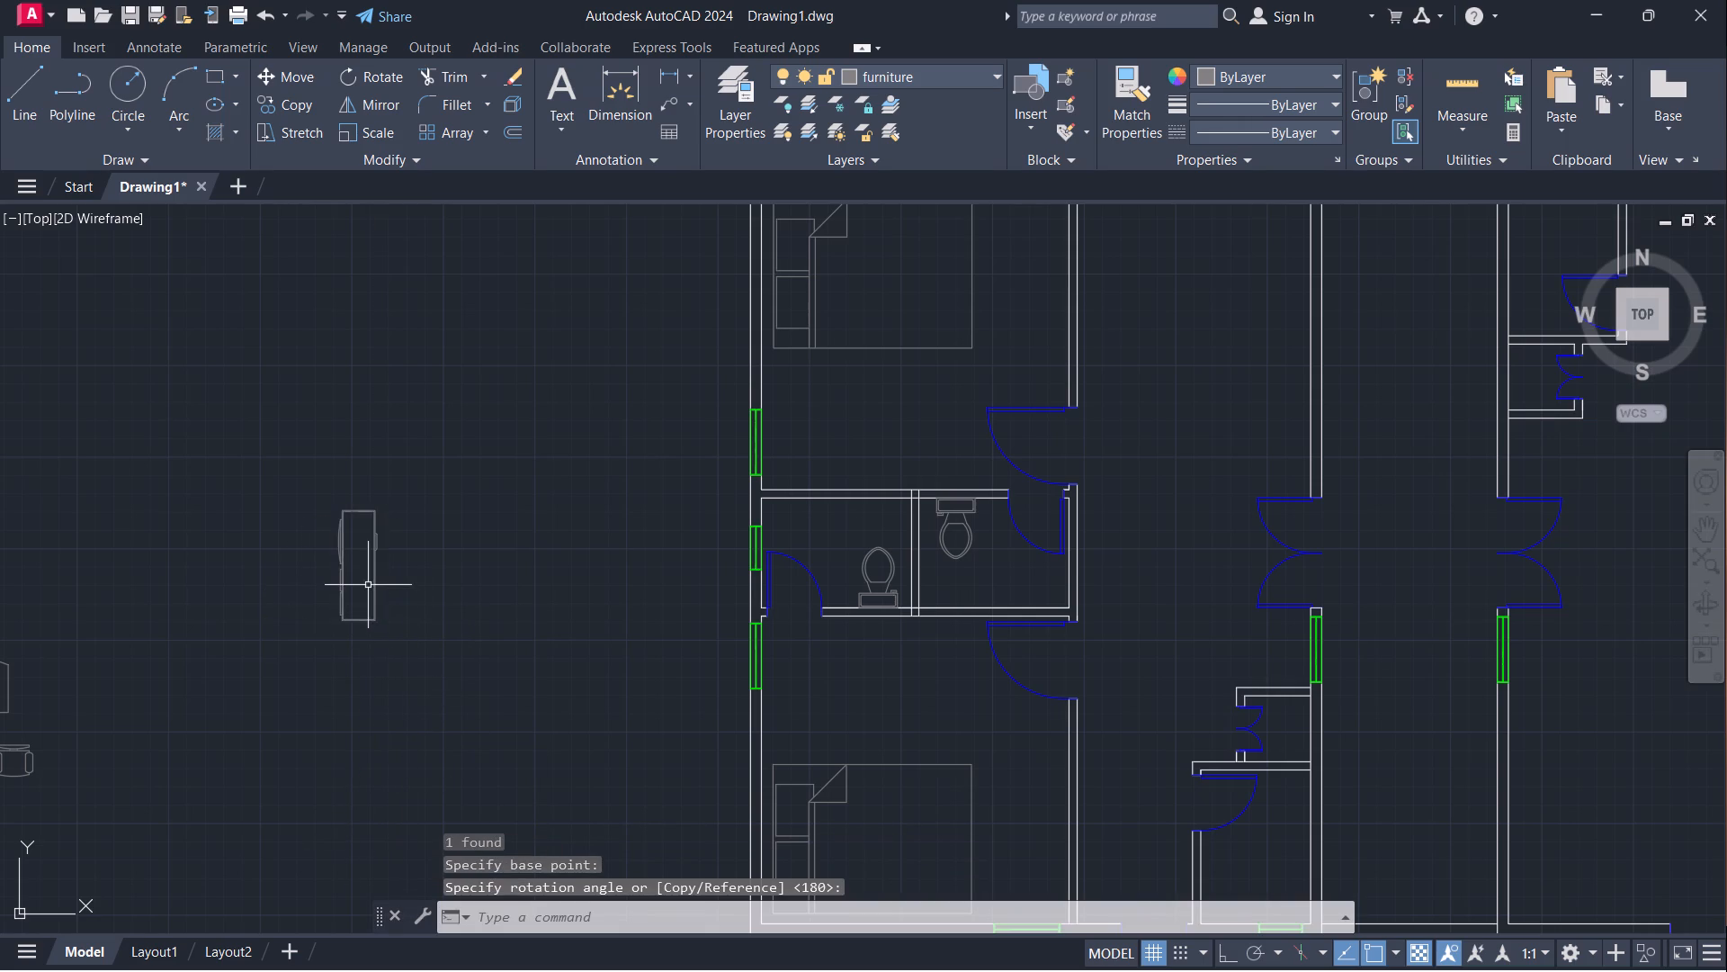
Copy the rotated cabinet to the east walls of both west bedrooms and of the large room beside them, near its north end.
{"action": "left_click", "coordinate": [377, 583]}
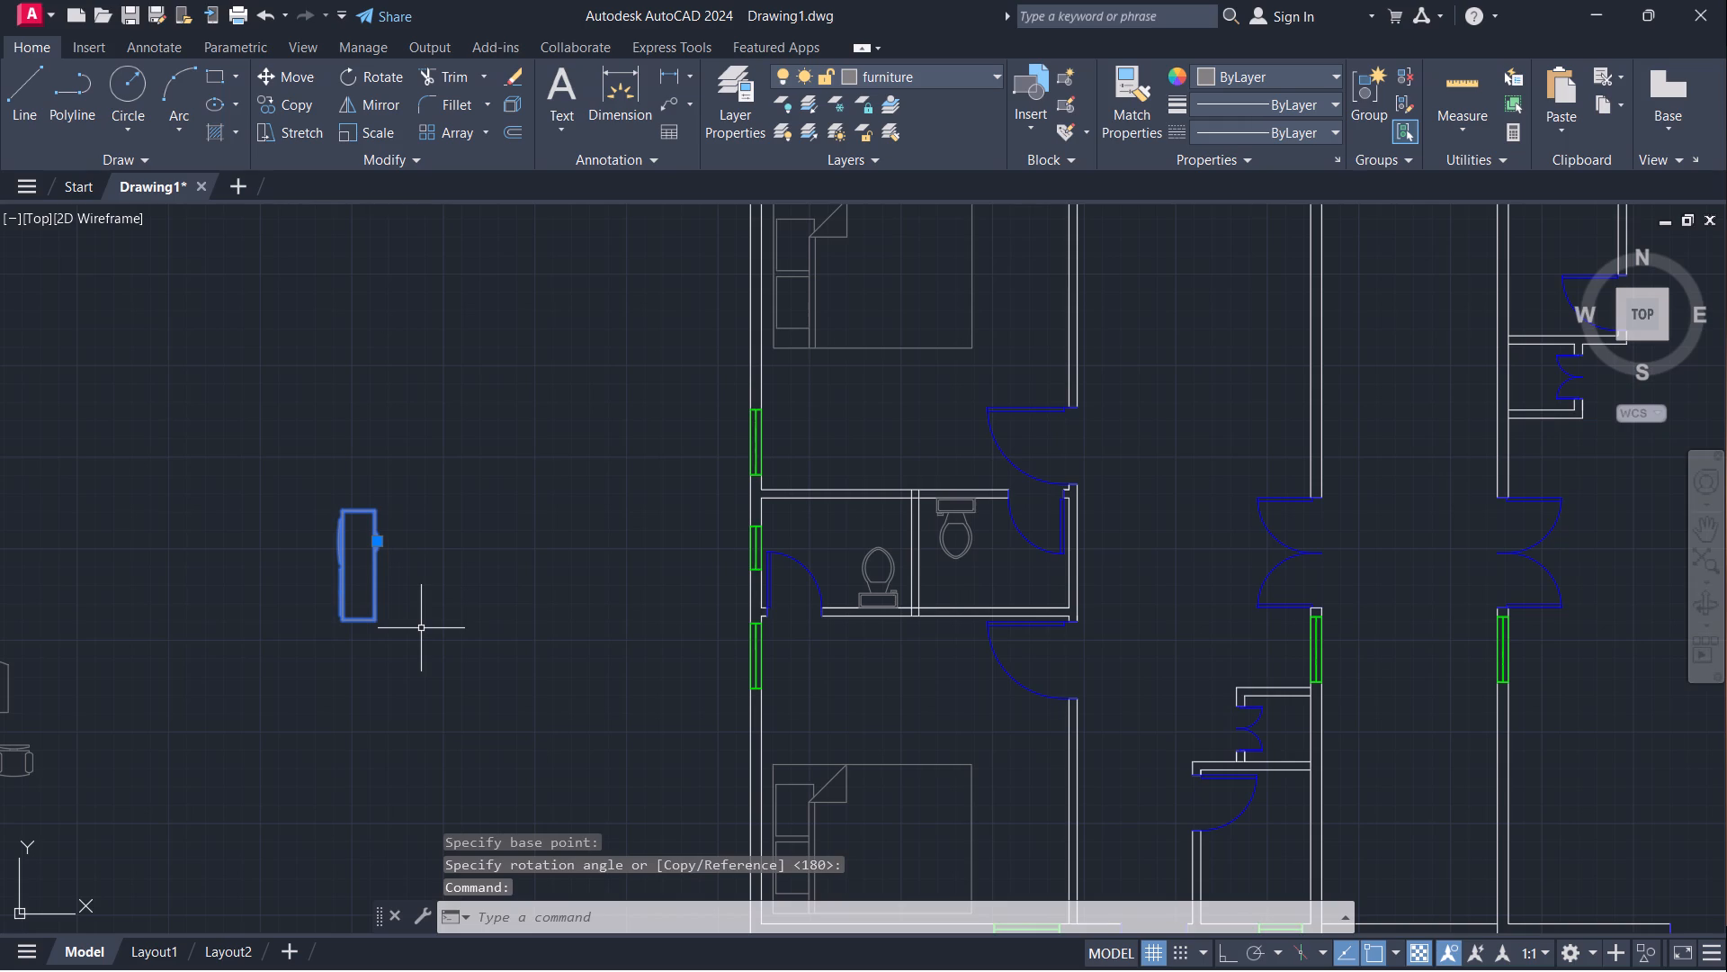
{"action": "type", "text": "co"}
{"action": "key", "text": "Return"}
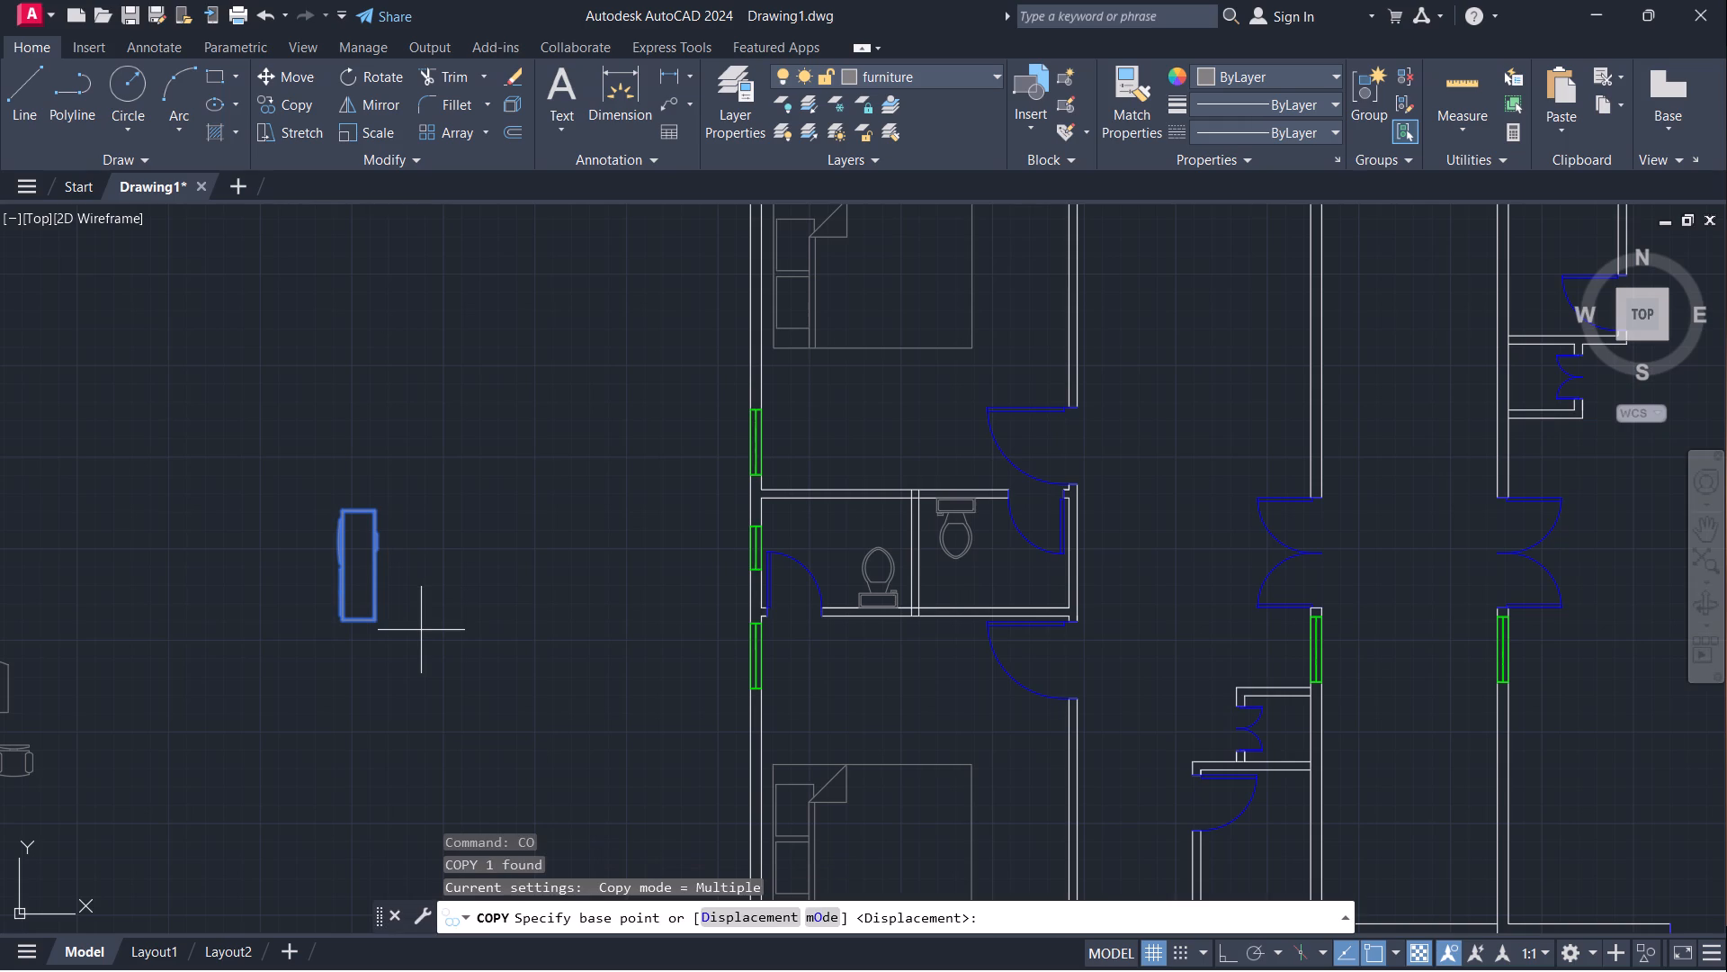
{"action": "left_click", "coordinate": [368, 571]}
{"action": "scroll", "coordinate": [925, 413], "scroll_direction": "down", "scroll_amount": 1}
{"action": "scroll", "coordinate": [1002, 336], "scroll_direction": "up", "scroll_amount": 2}
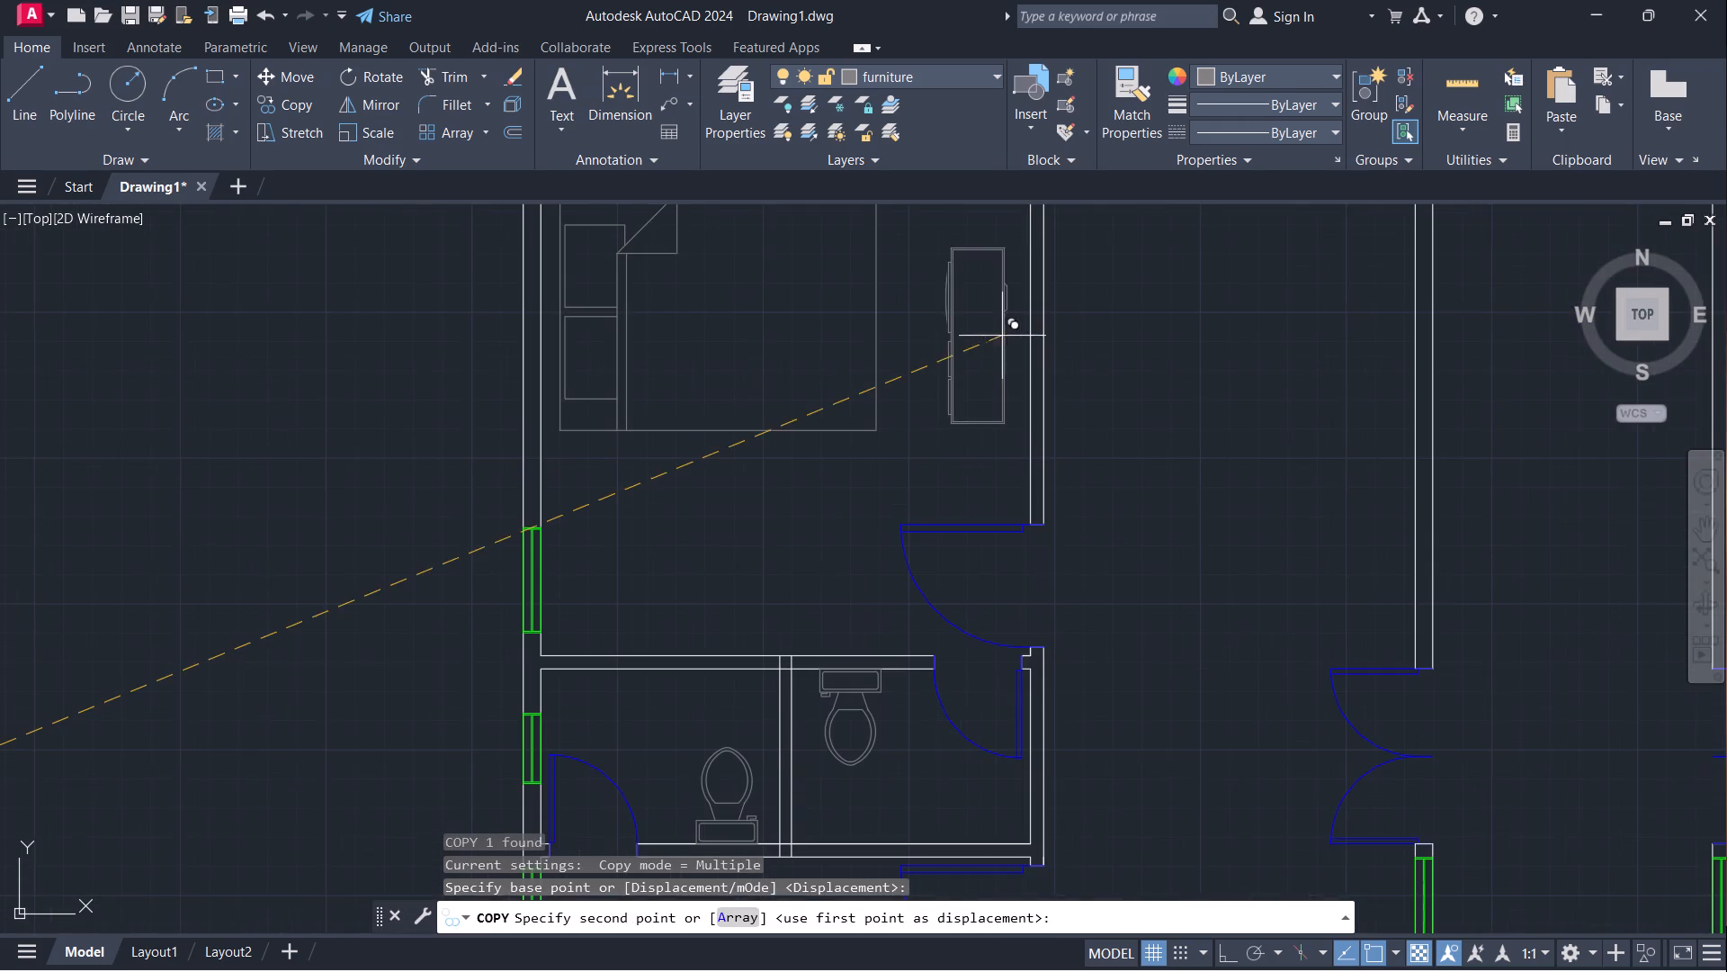
{"action": "left_click", "coordinate": [1016, 311]}
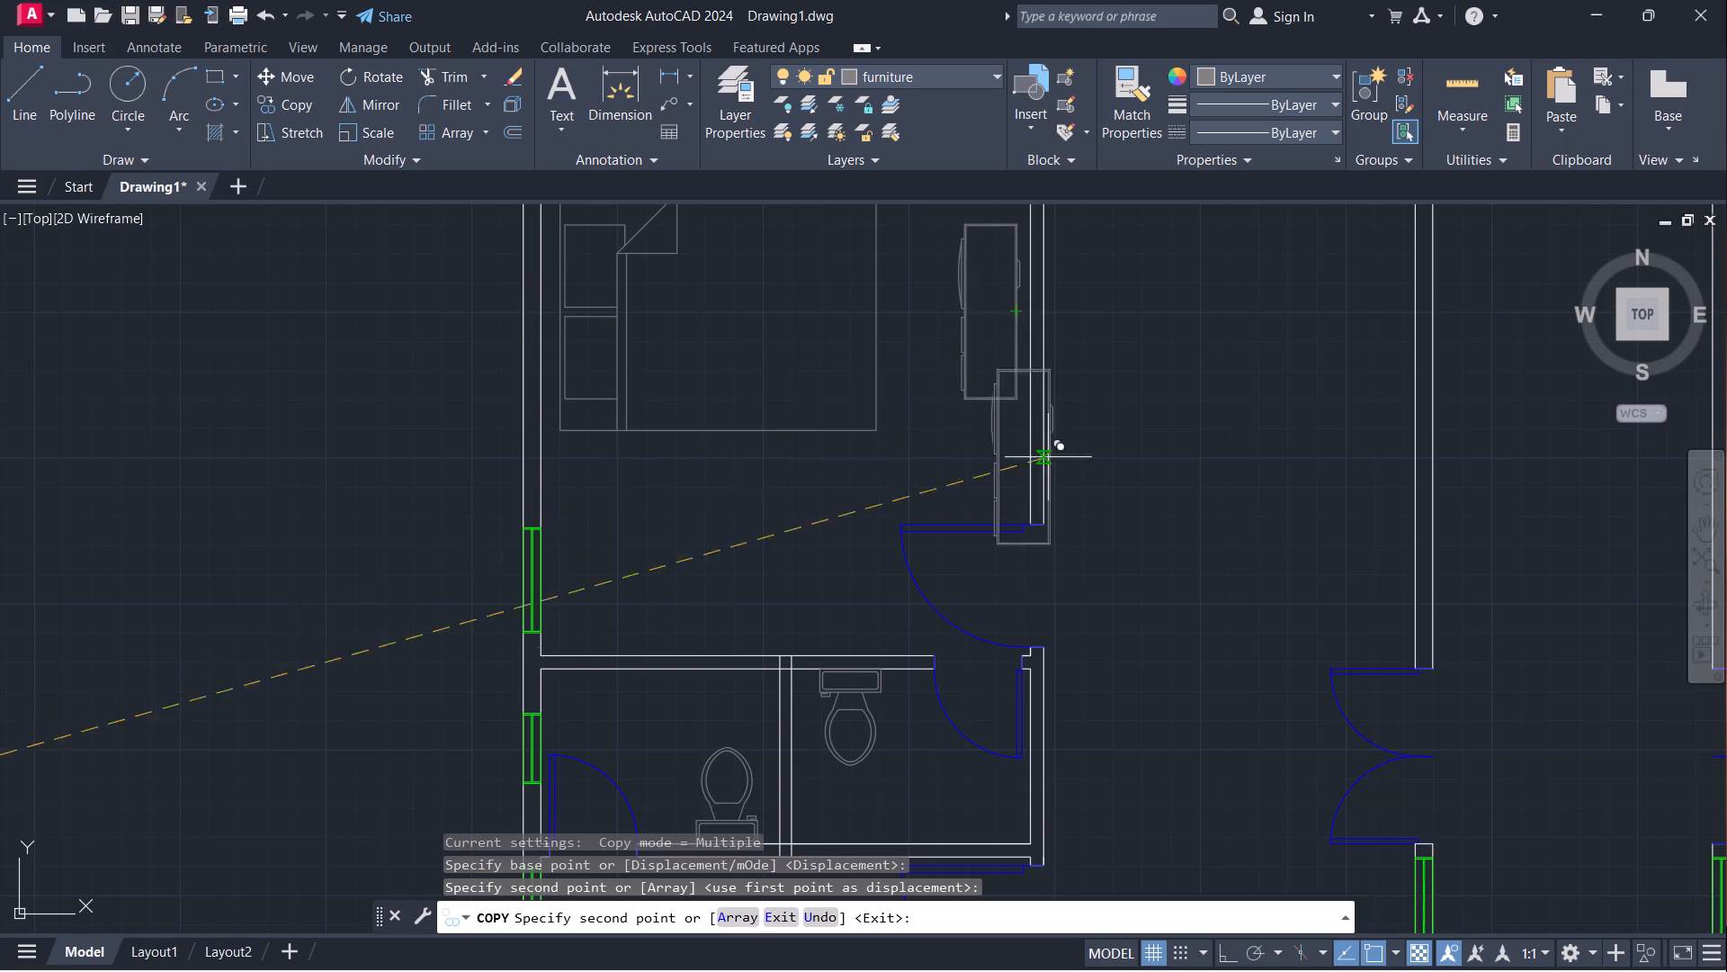
{"action": "scroll", "coordinate": [1036, 645], "scroll_direction": "down", "scroll_amount": 3}
{"action": "scroll", "coordinate": [1041, 768], "scroll_direction": "up", "scroll_amount": 2}
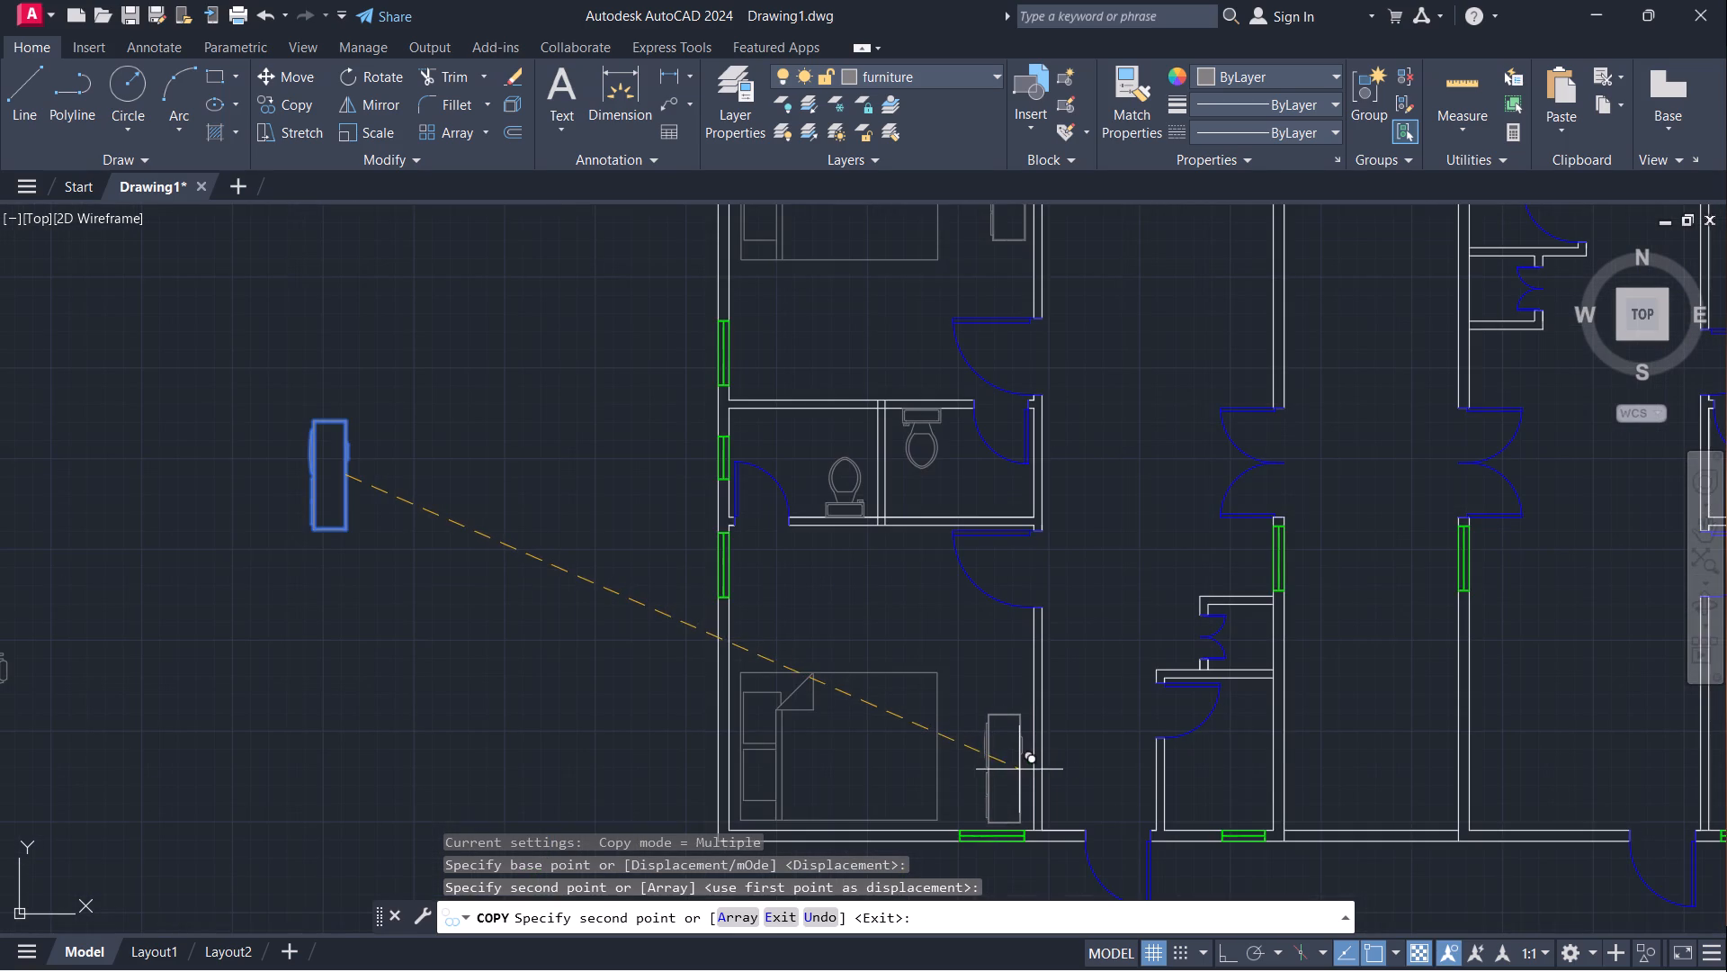
{"action": "left_click", "coordinate": [1026, 754]}
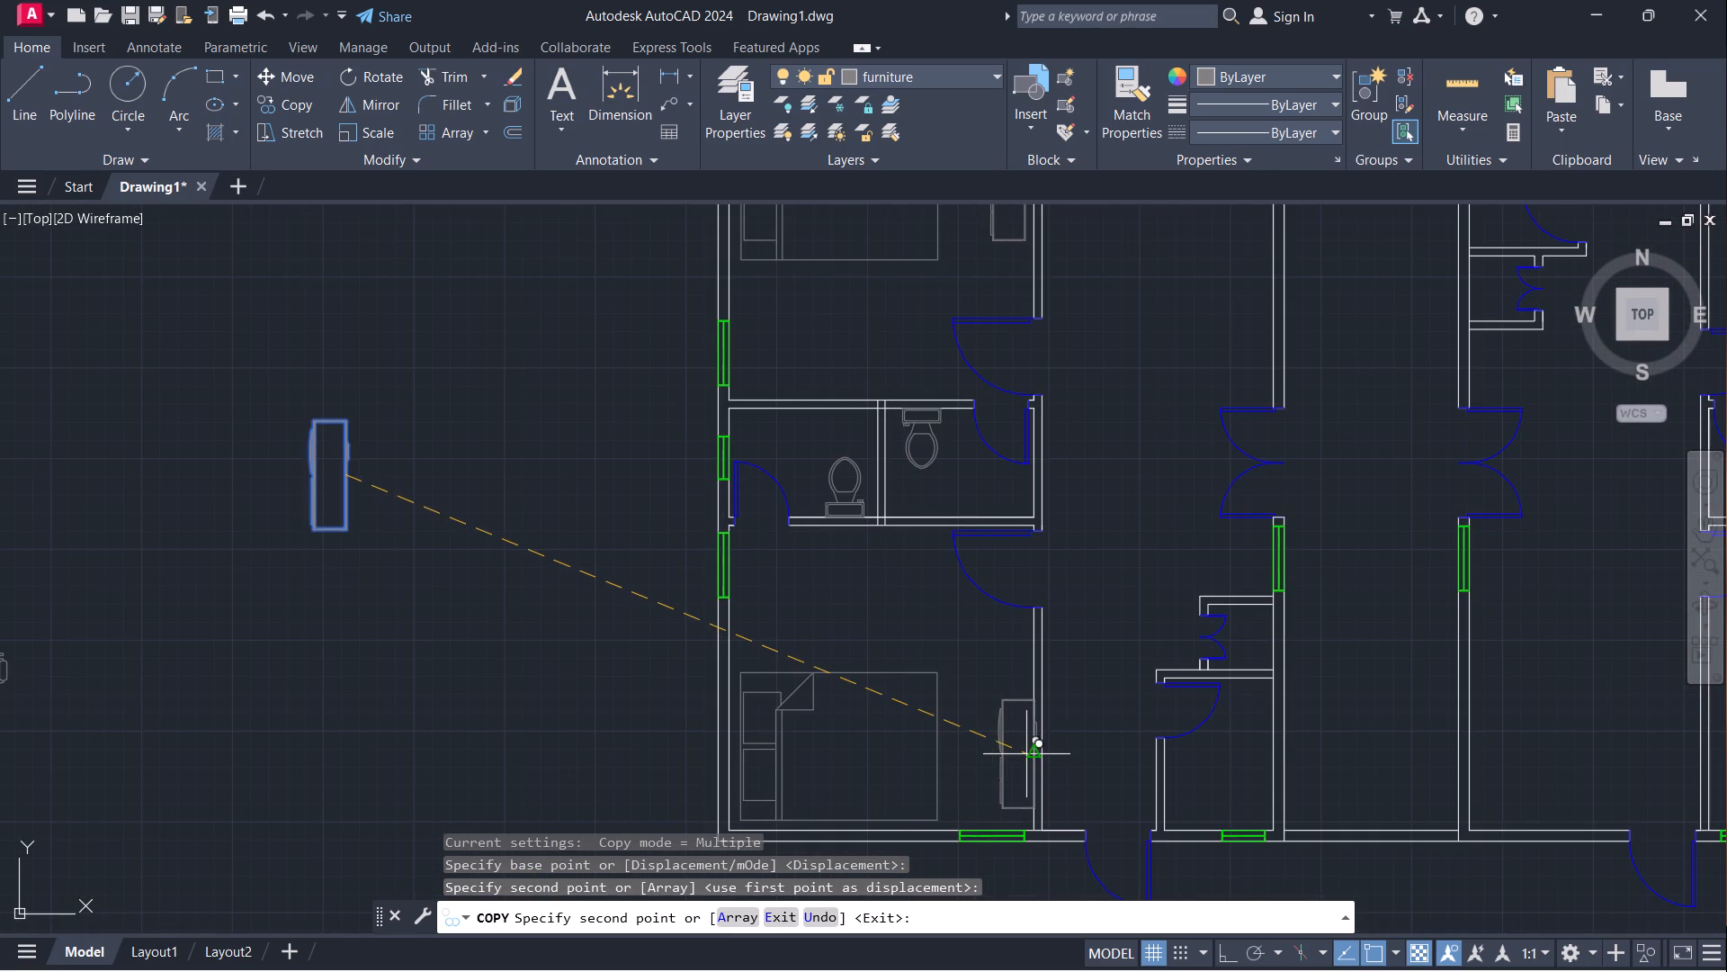
{"action": "scroll", "coordinate": [1158, 366], "scroll_direction": "down", "scroll_amount": 1}
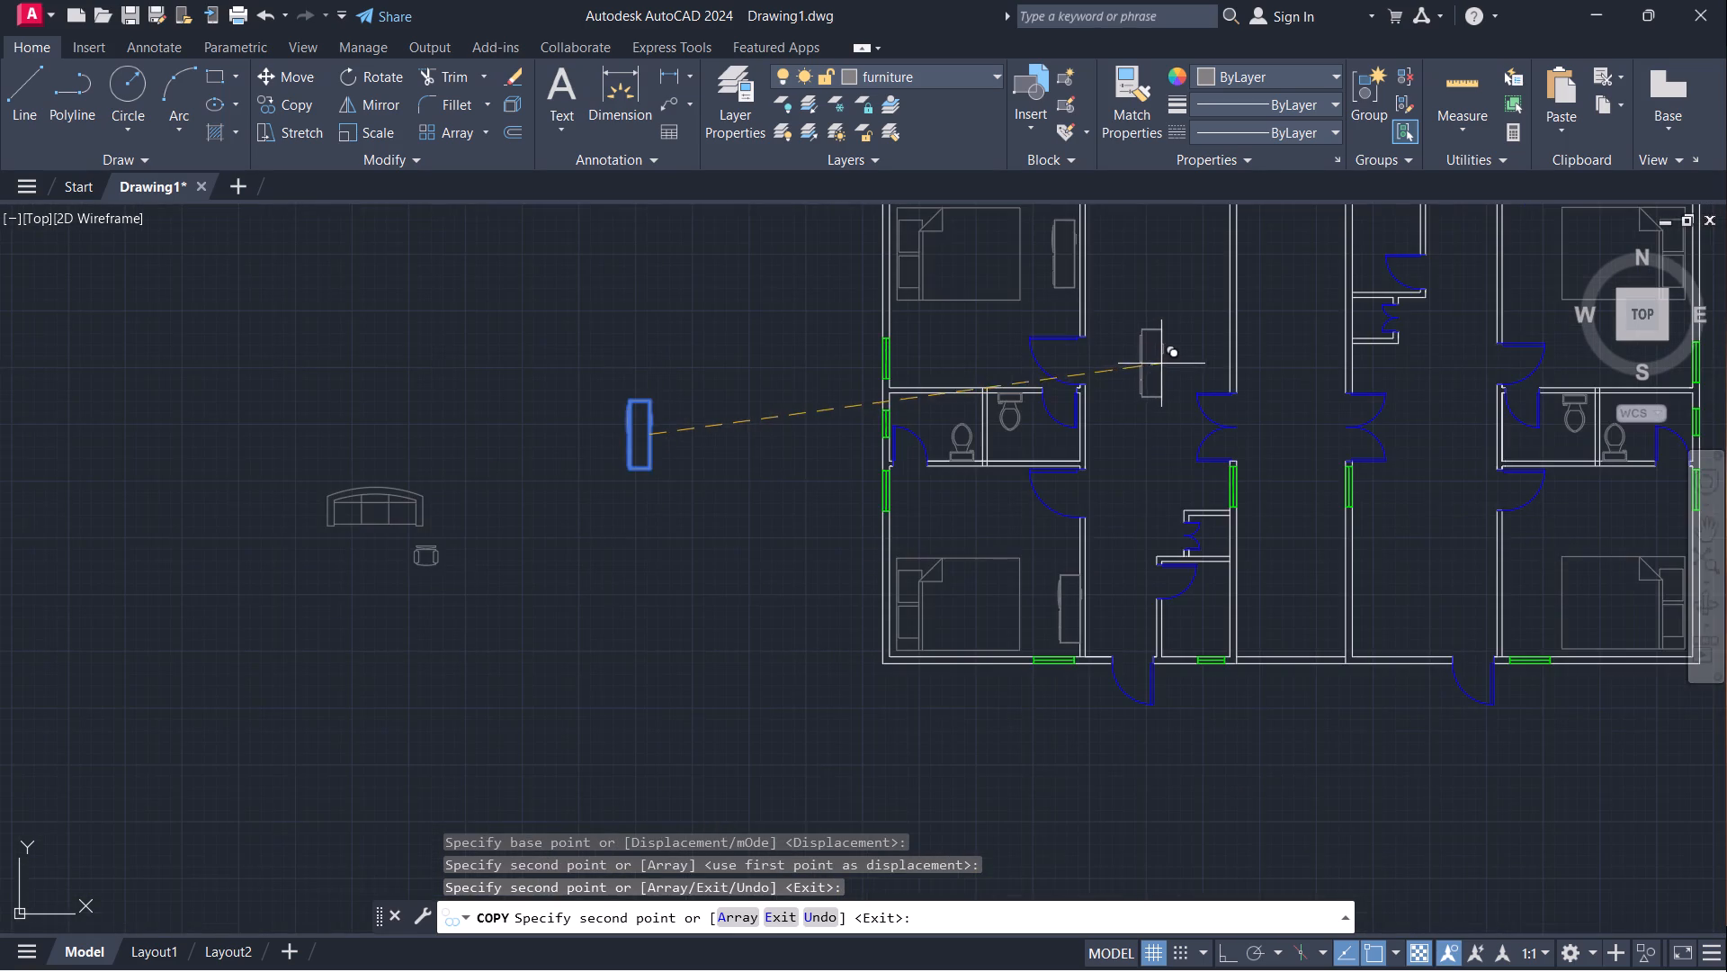
{"action": "middle_click_drag", "start_coordinate": [1161, 364], "coordinate": [913, 514]}
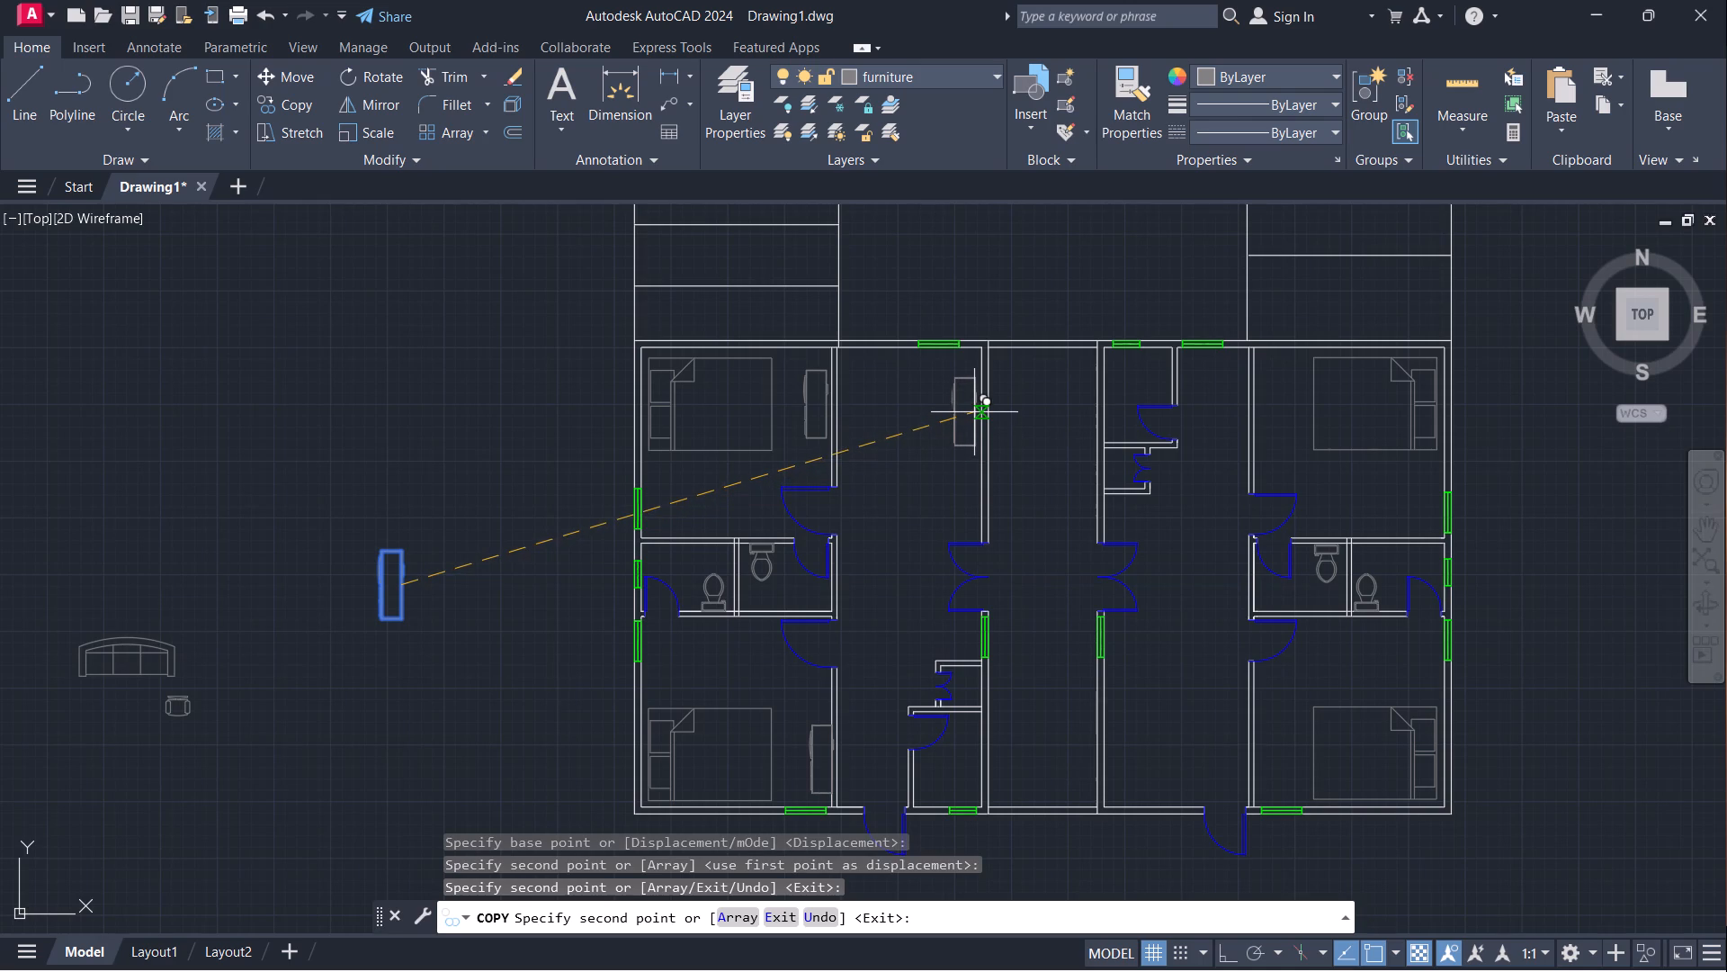
{"action": "left_click", "coordinate": [974, 412]}
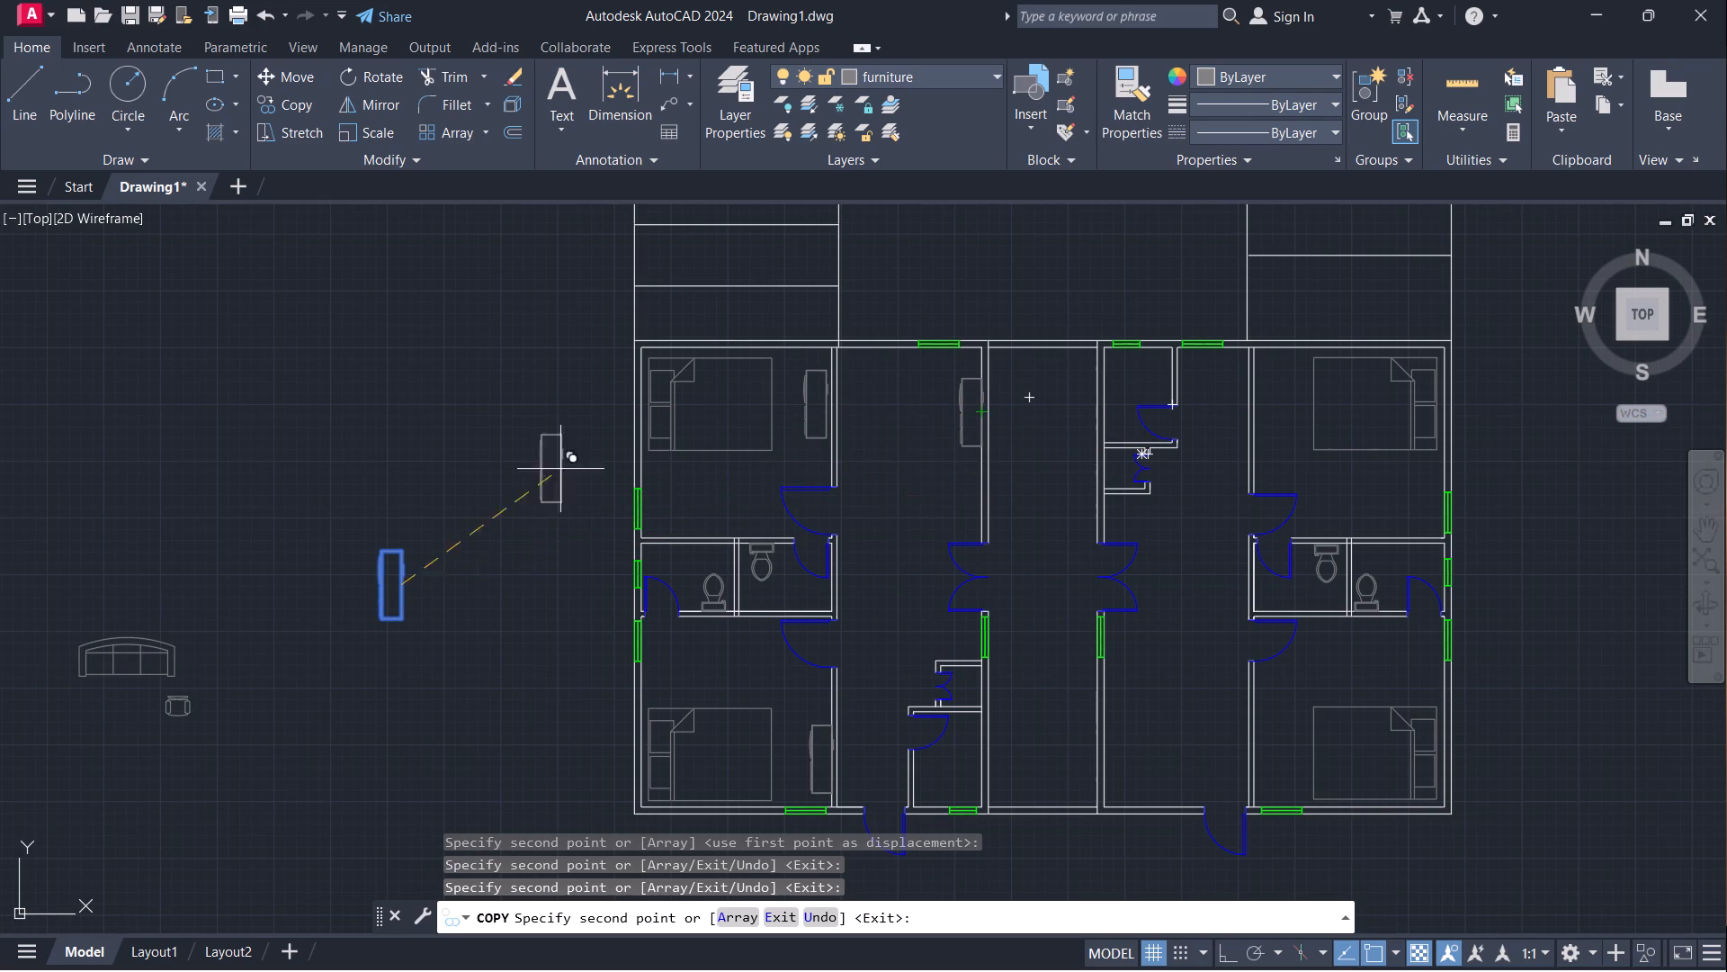
{"action": "key", "text": "Escape"}
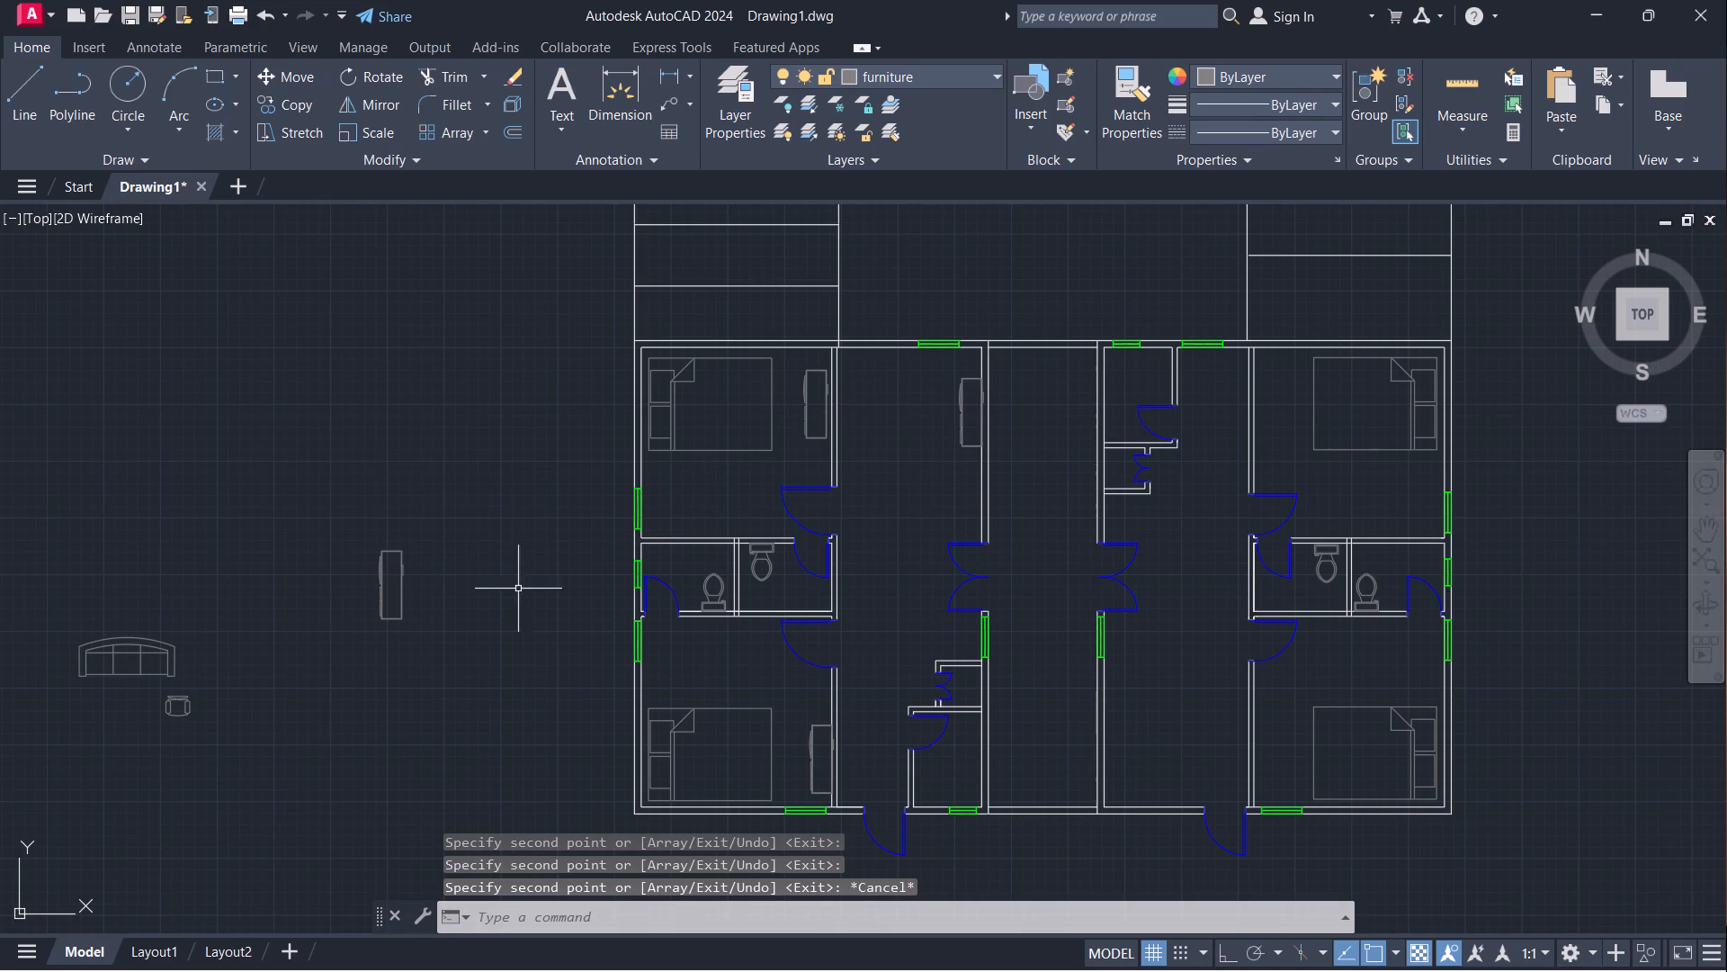
Rotate the spare cabinet outside the plan by 180° about its southwest corner so its front faces east.
{"action": "left_click", "coordinate": [398, 569]}
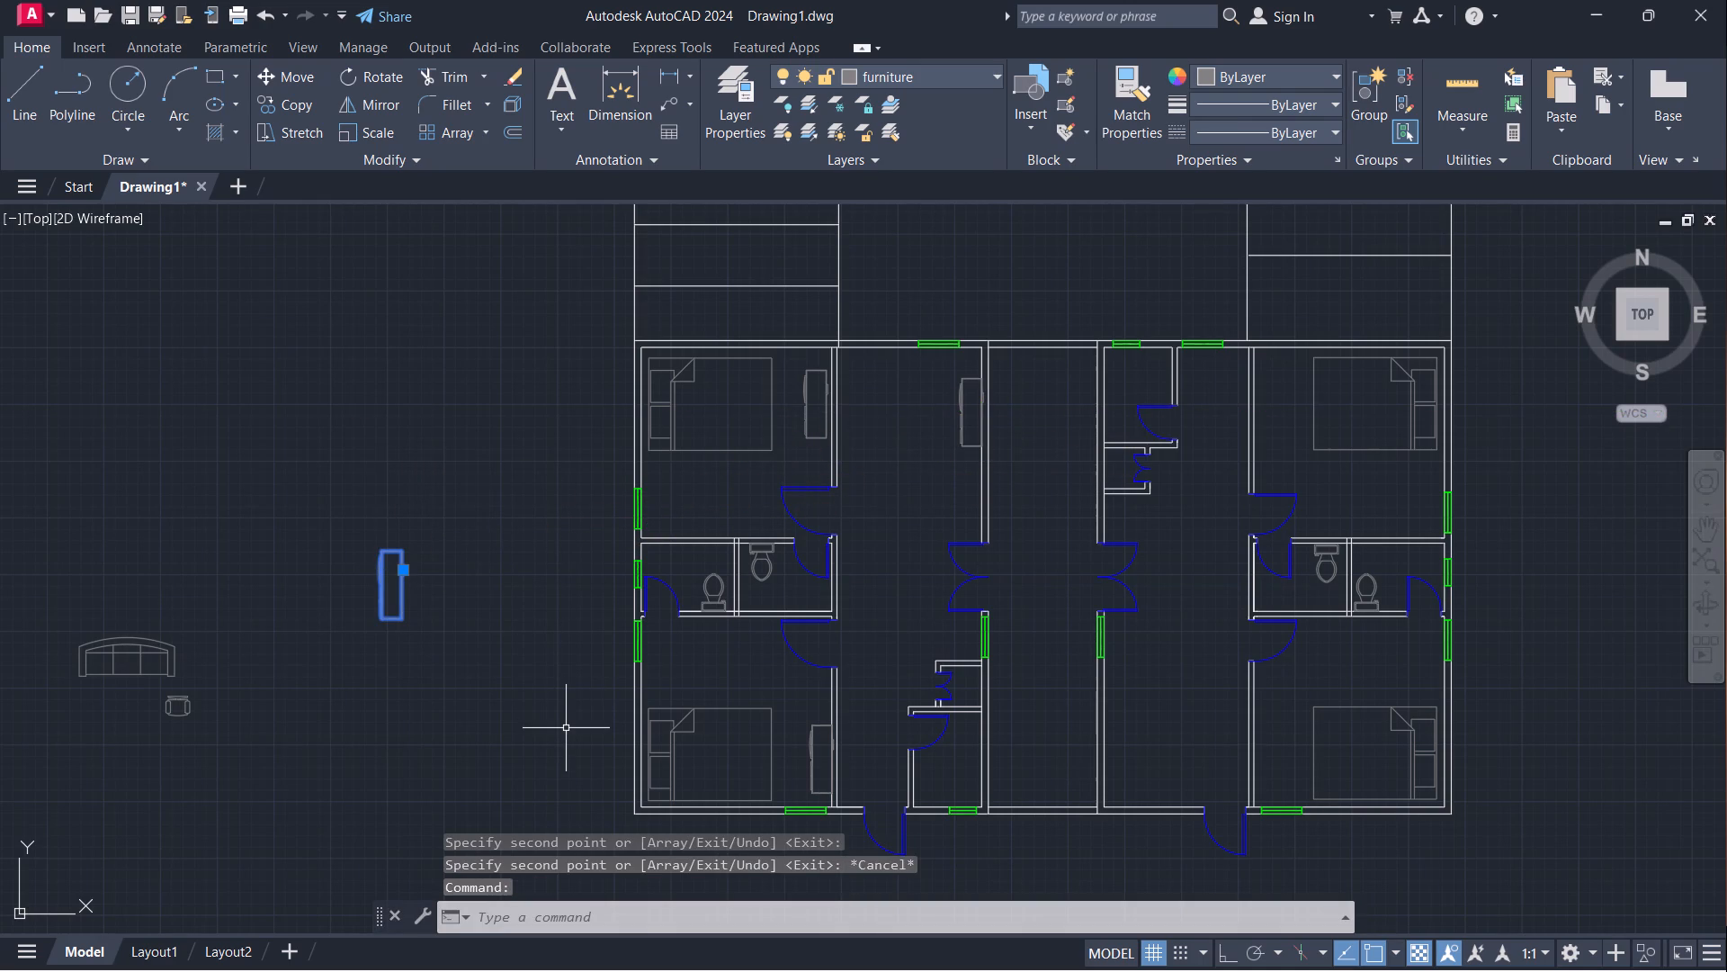
{"action": "type", "text": "ro"}
{"action": "key", "text": "Return"}
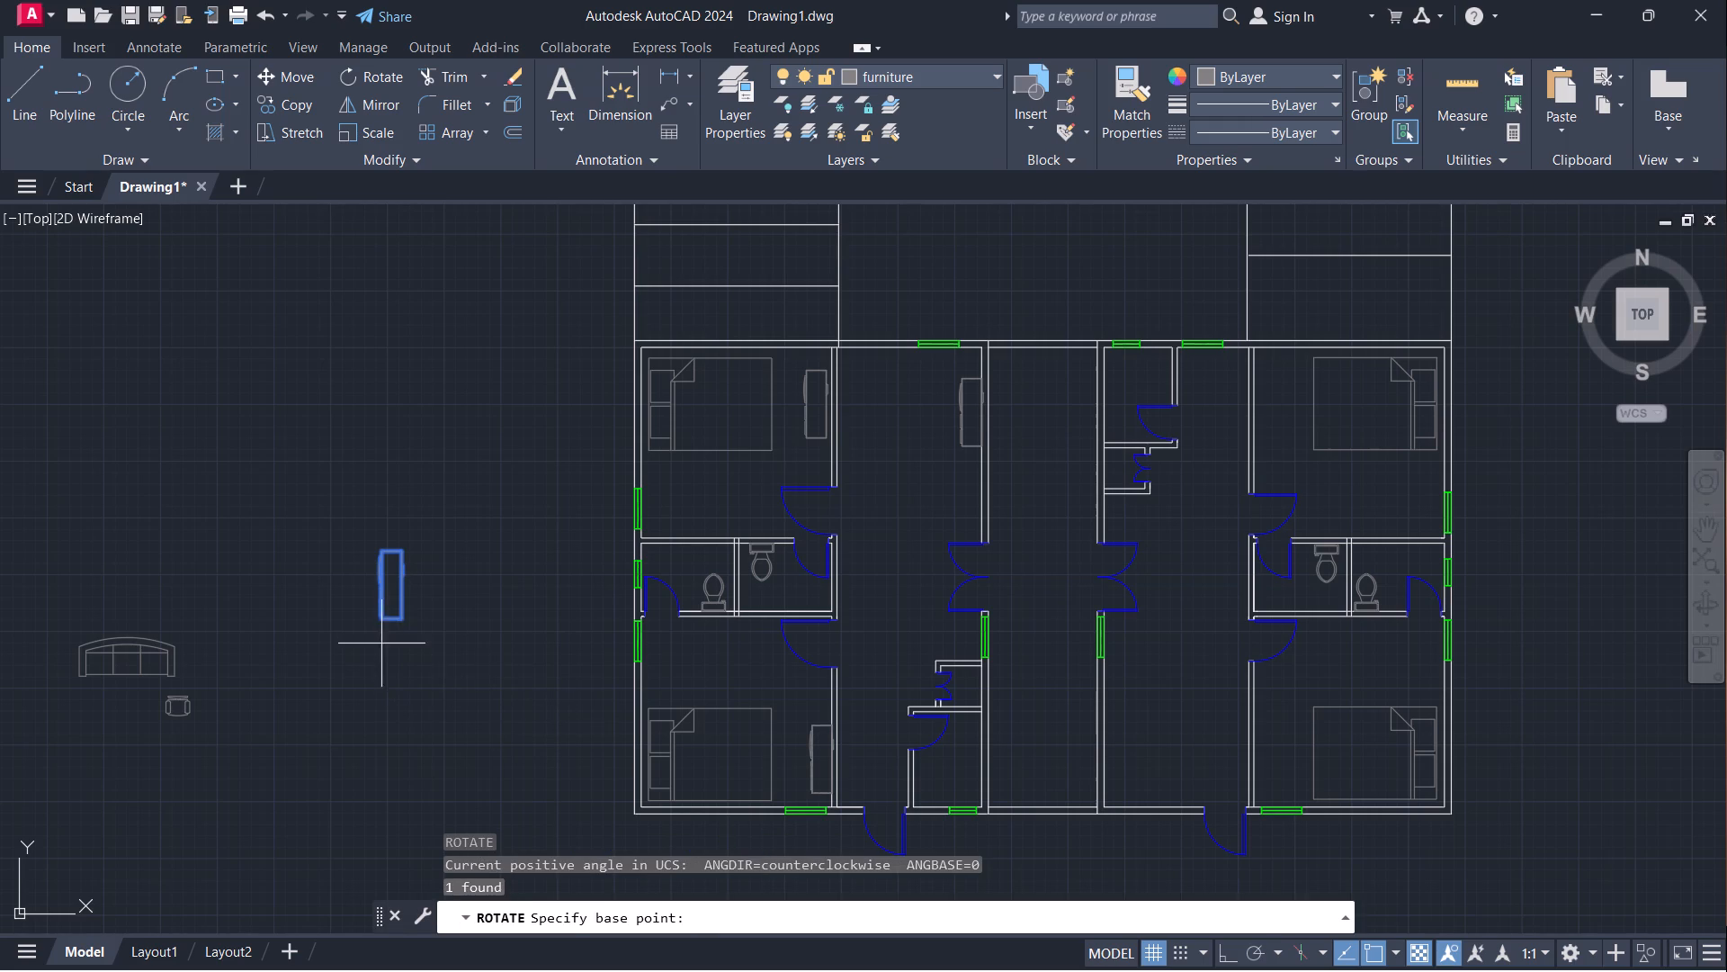
{"action": "left_click", "coordinate": [379, 621]}
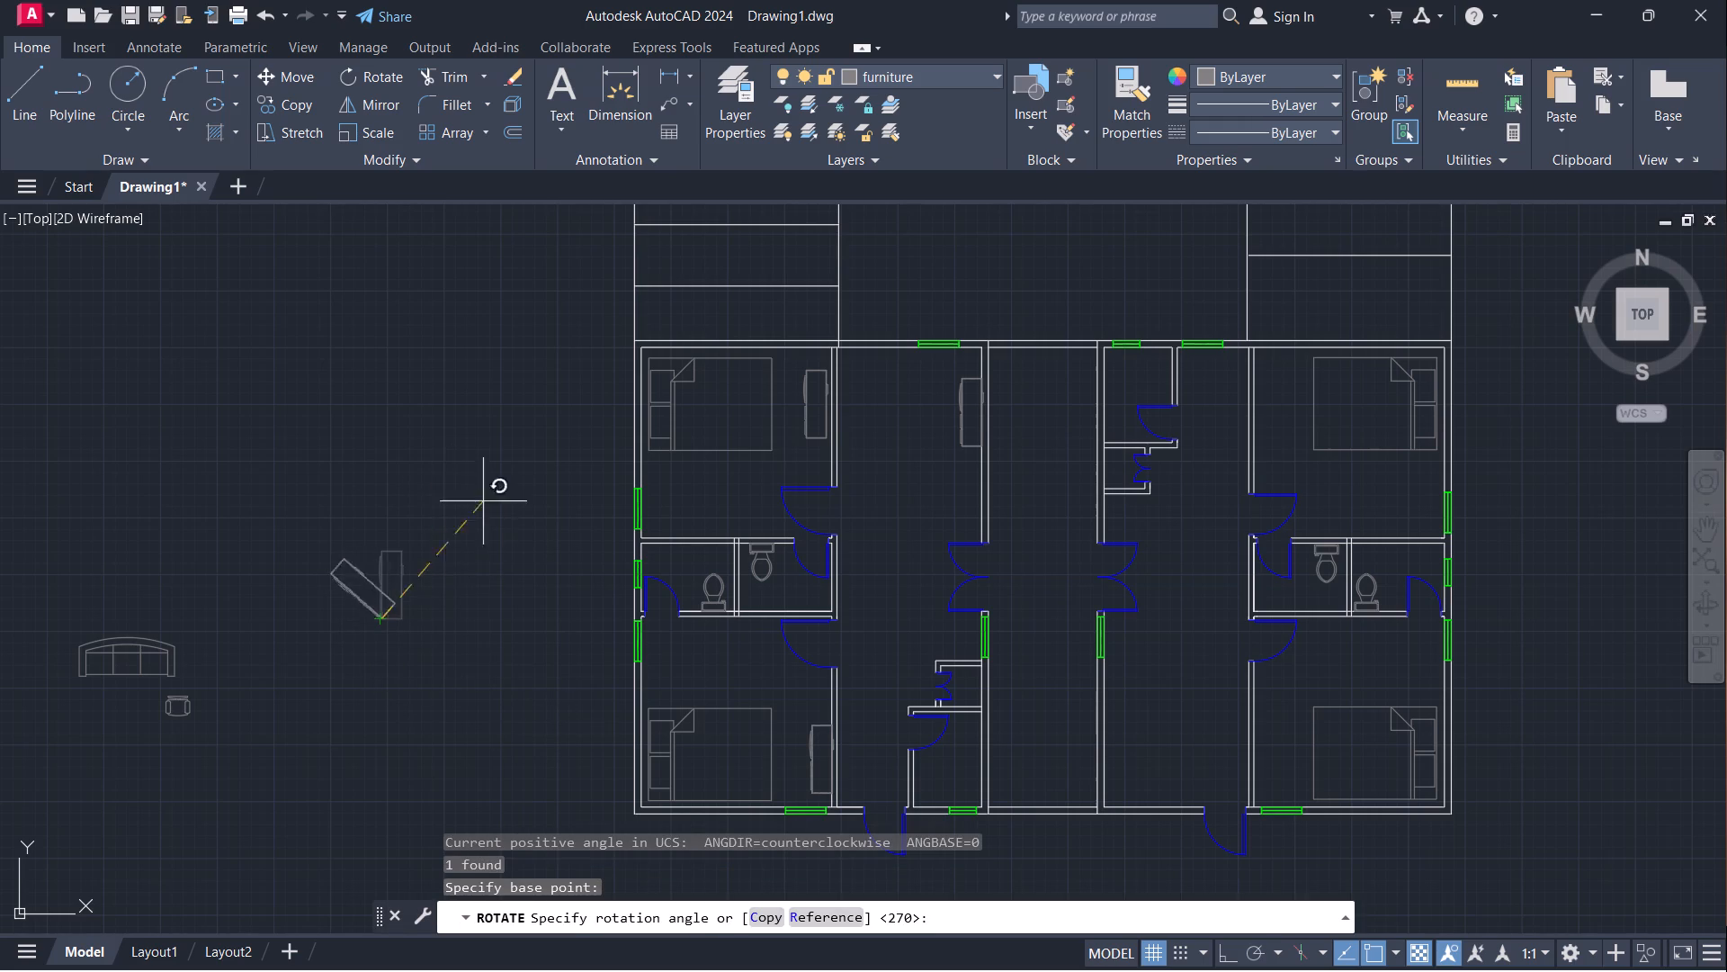
{"action": "left_click", "coordinate": [133, 612]}
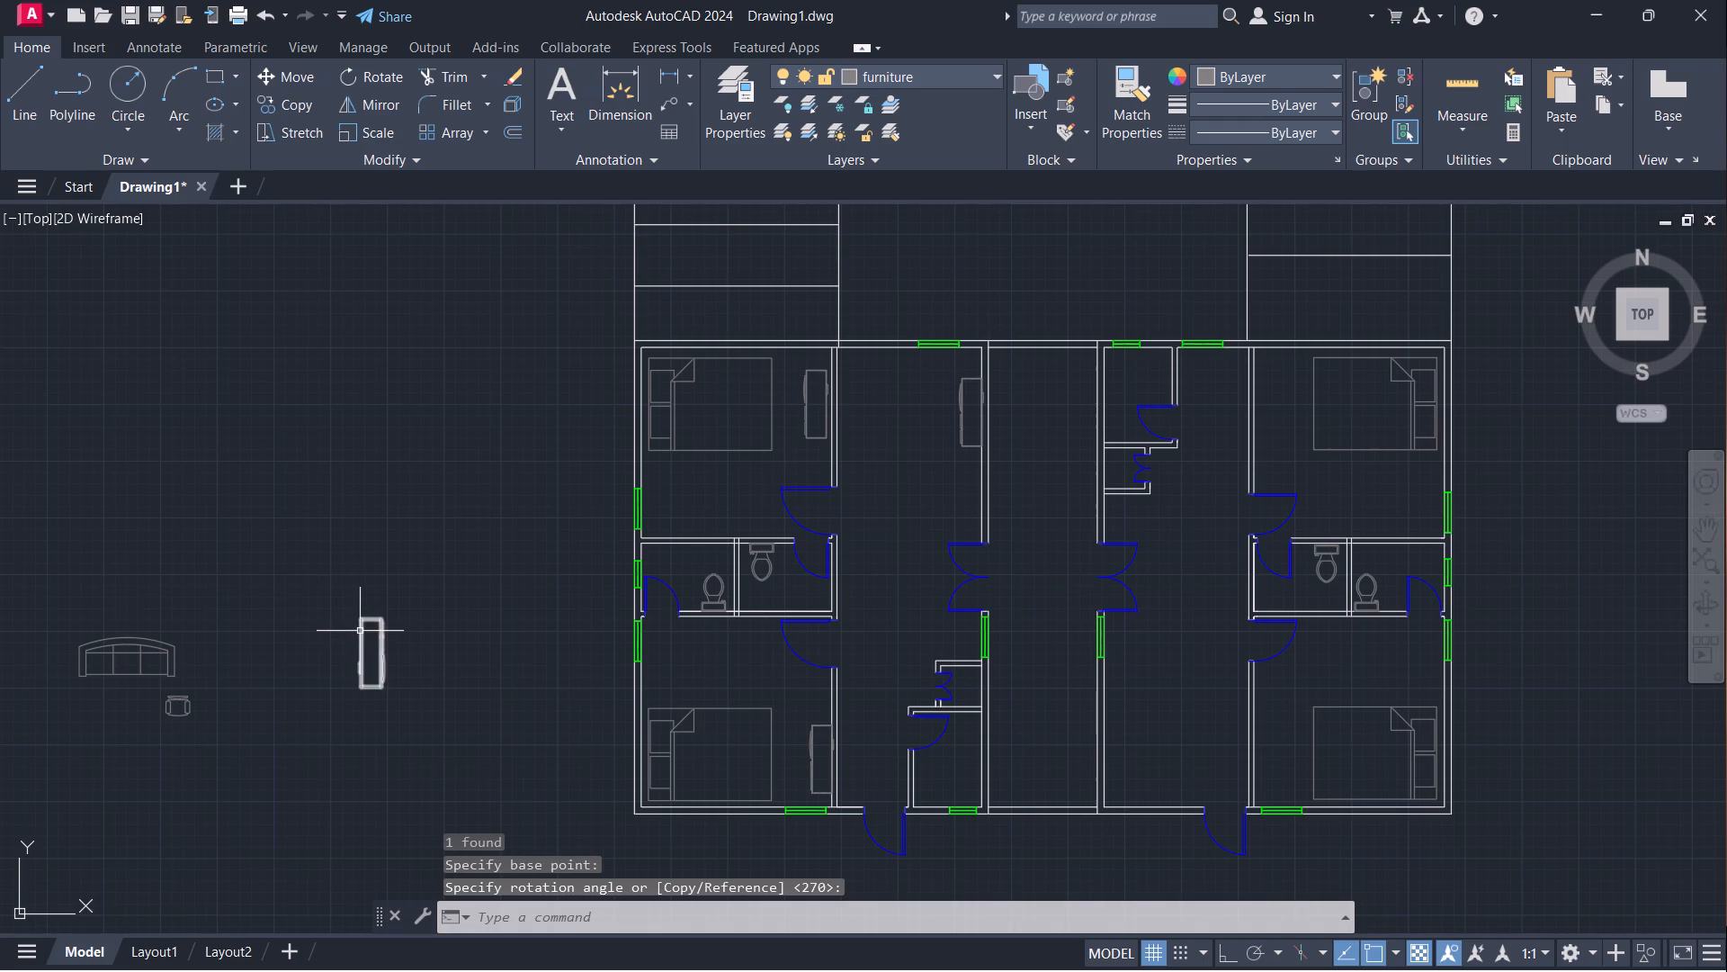
Copy the rotated spare cabinet to the west walls of both east bedrooms and of the large room beside them, near its south end.
{"action": "left_click", "coordinate": [361, 629]}
{"action": "key", "text": "c"}
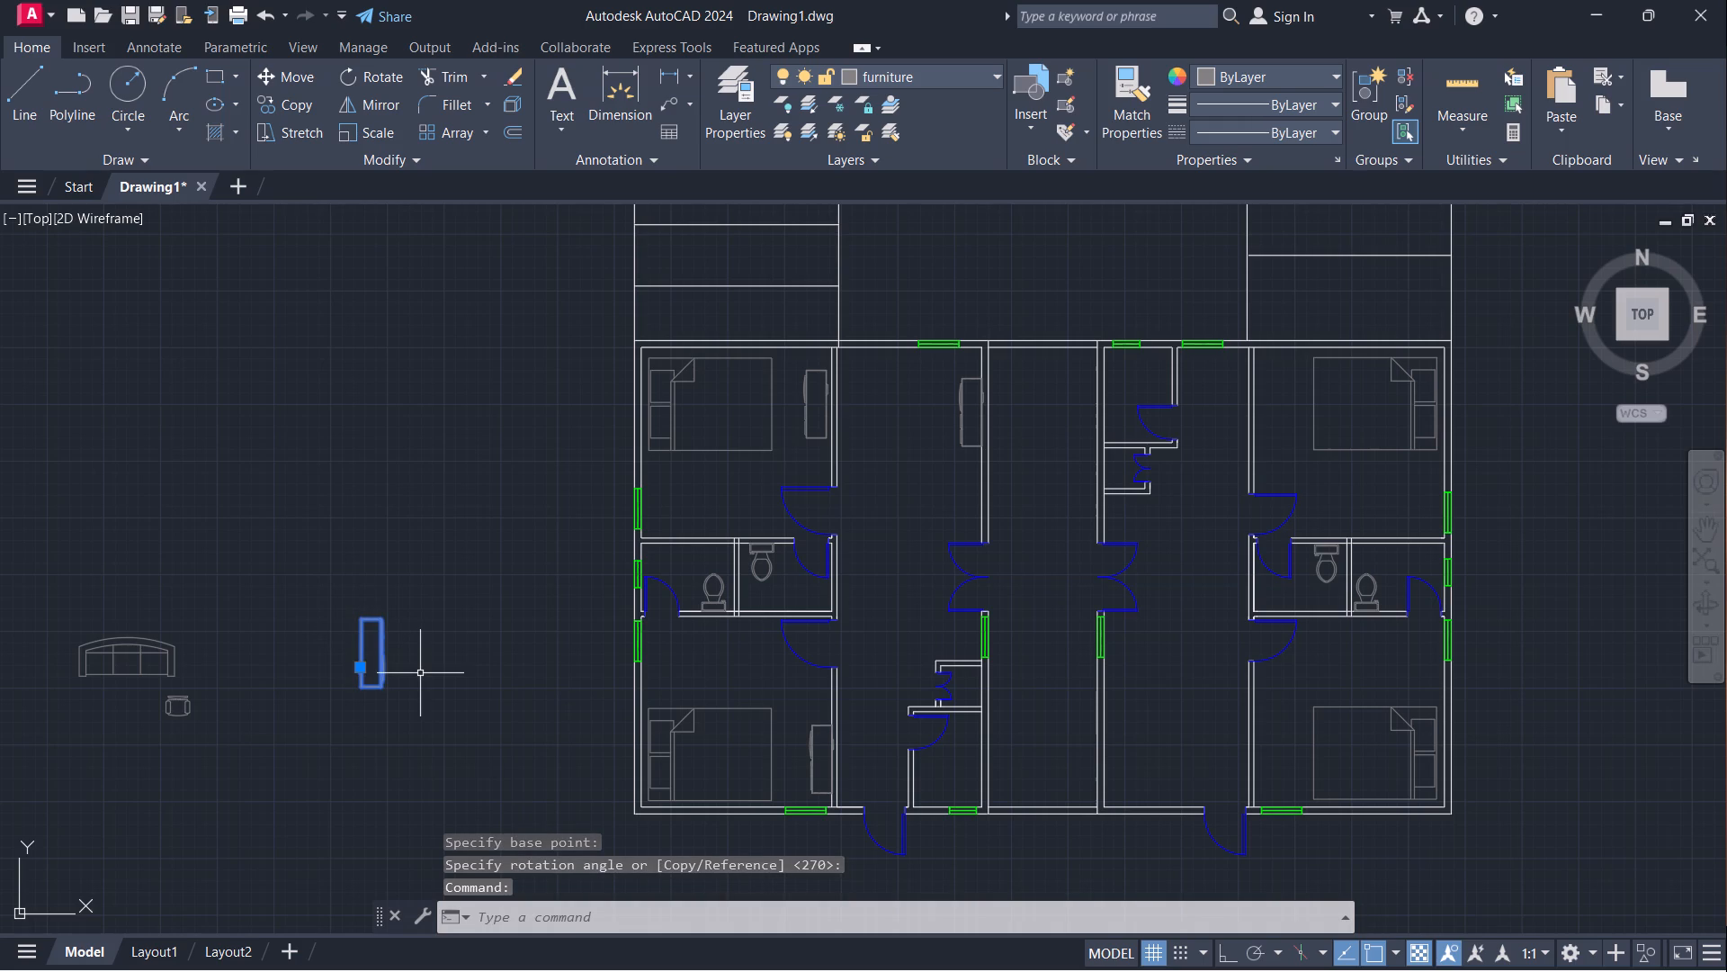
{"action": "key", "text": "o"}
{"action": "key", "text": "Return"}
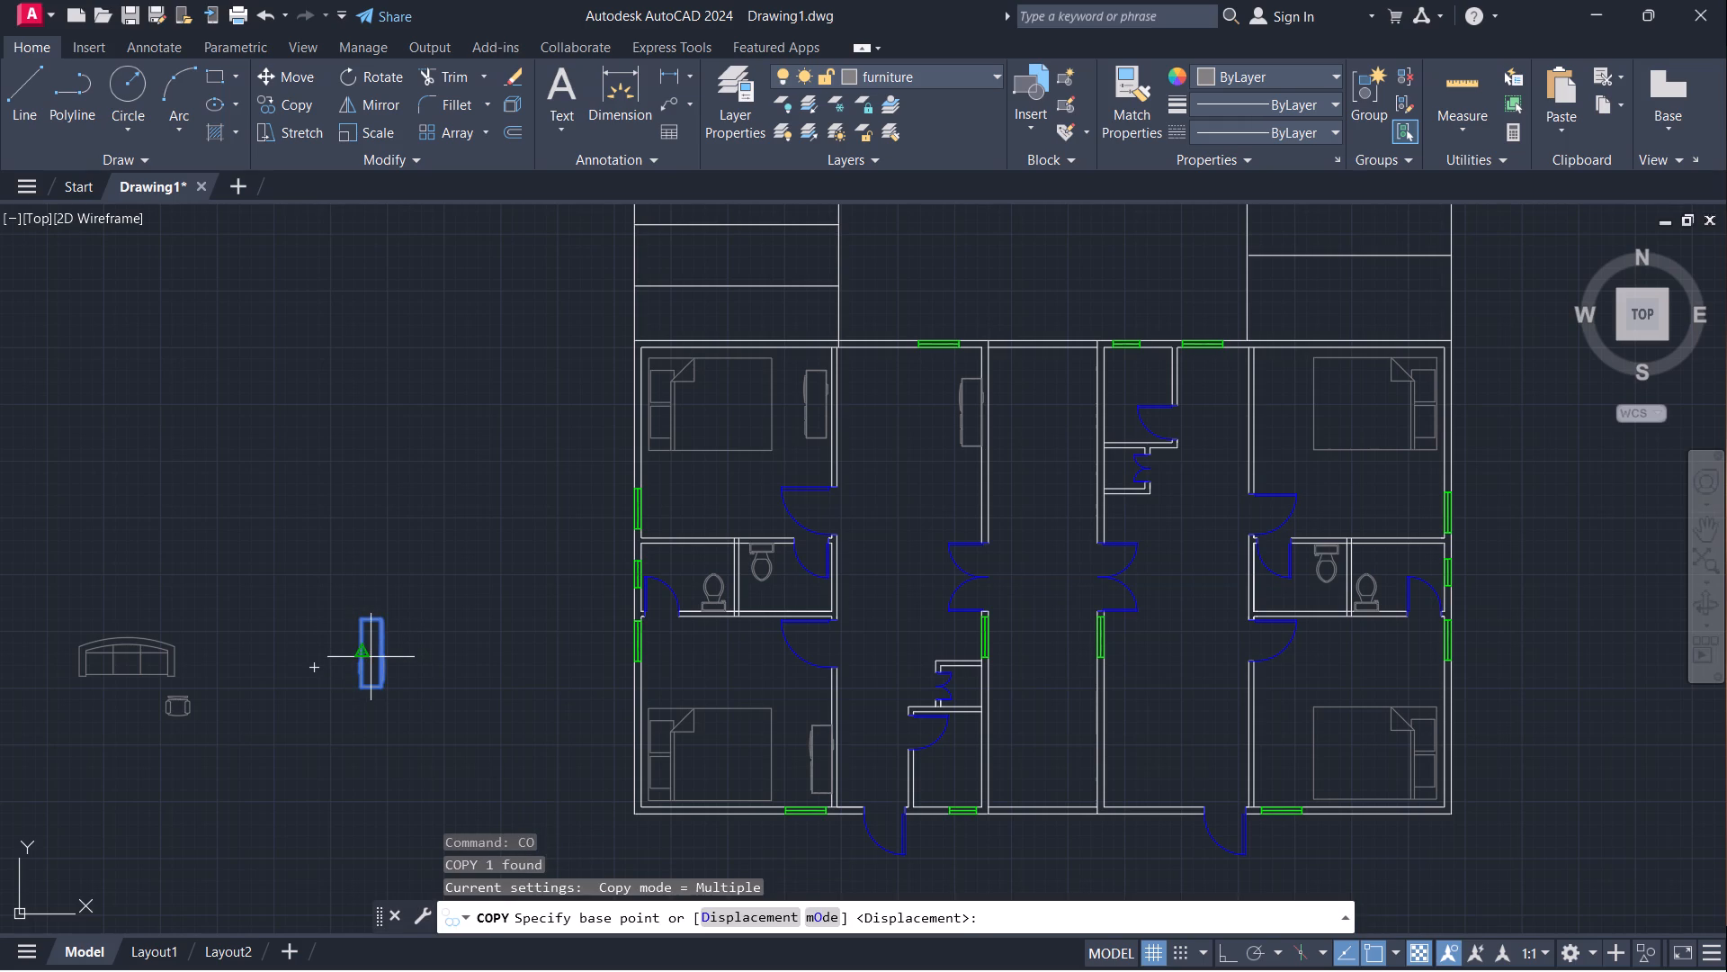
{"action": "left_click", "coordinate": [364, 657]}
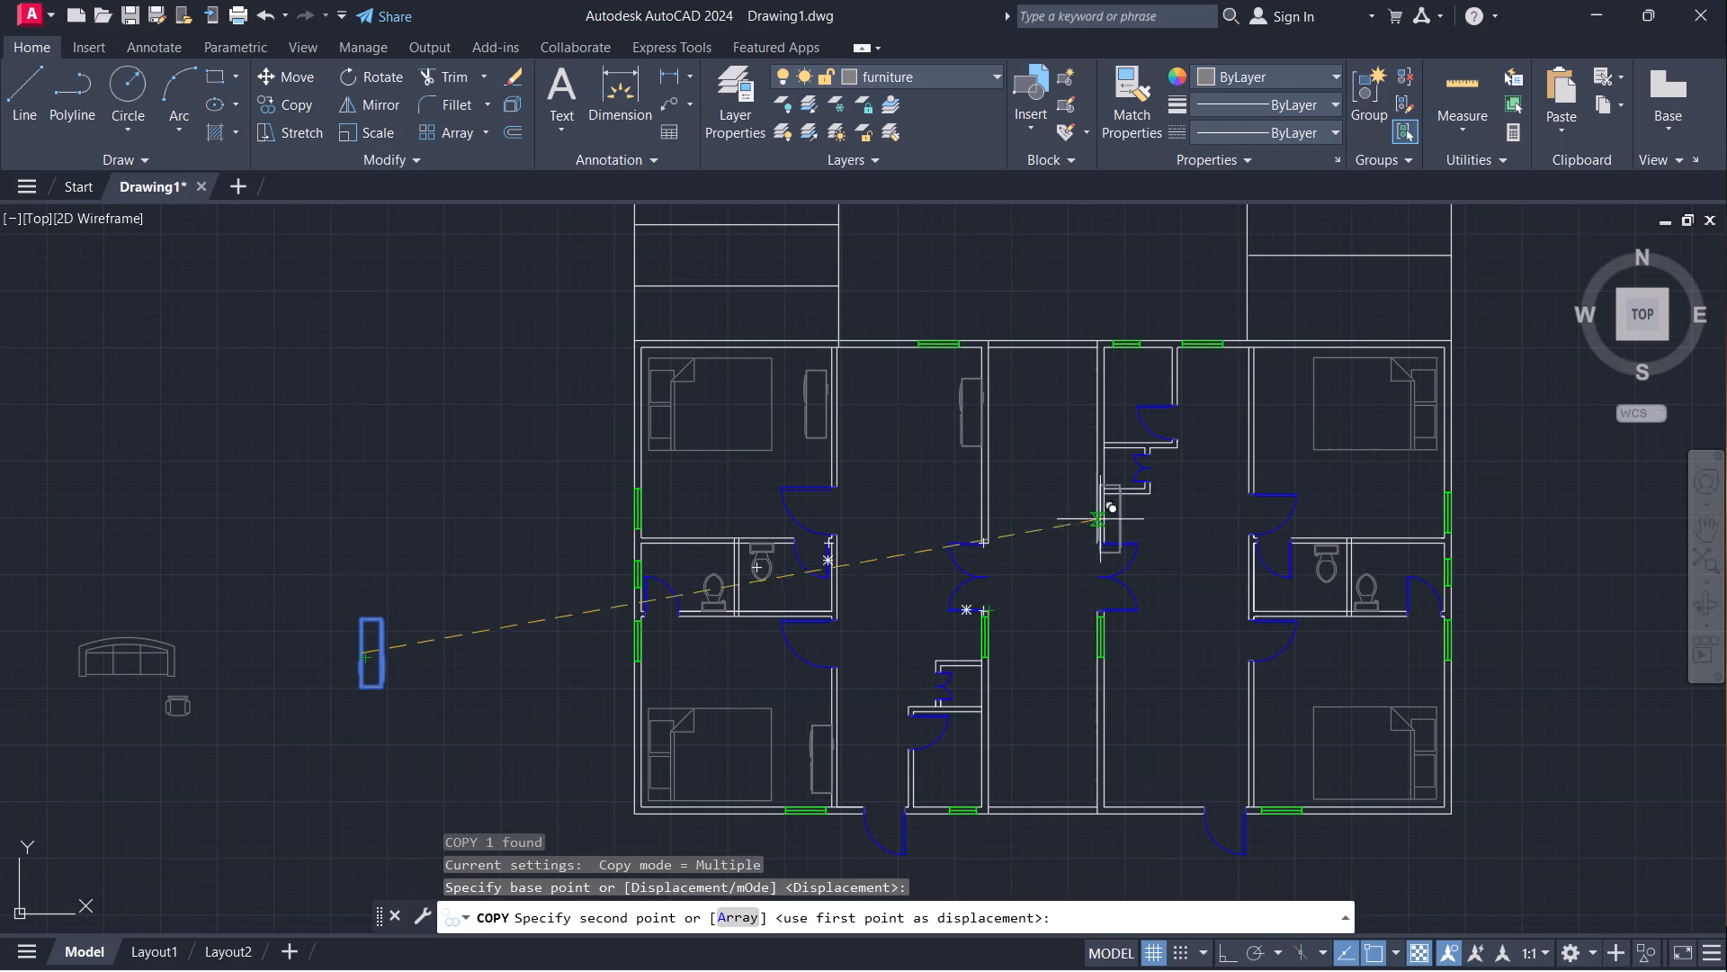
{"action": "scroll", "coordinate": [1266, 416], "scroll_direction": "up", "scroll_amount": 2}
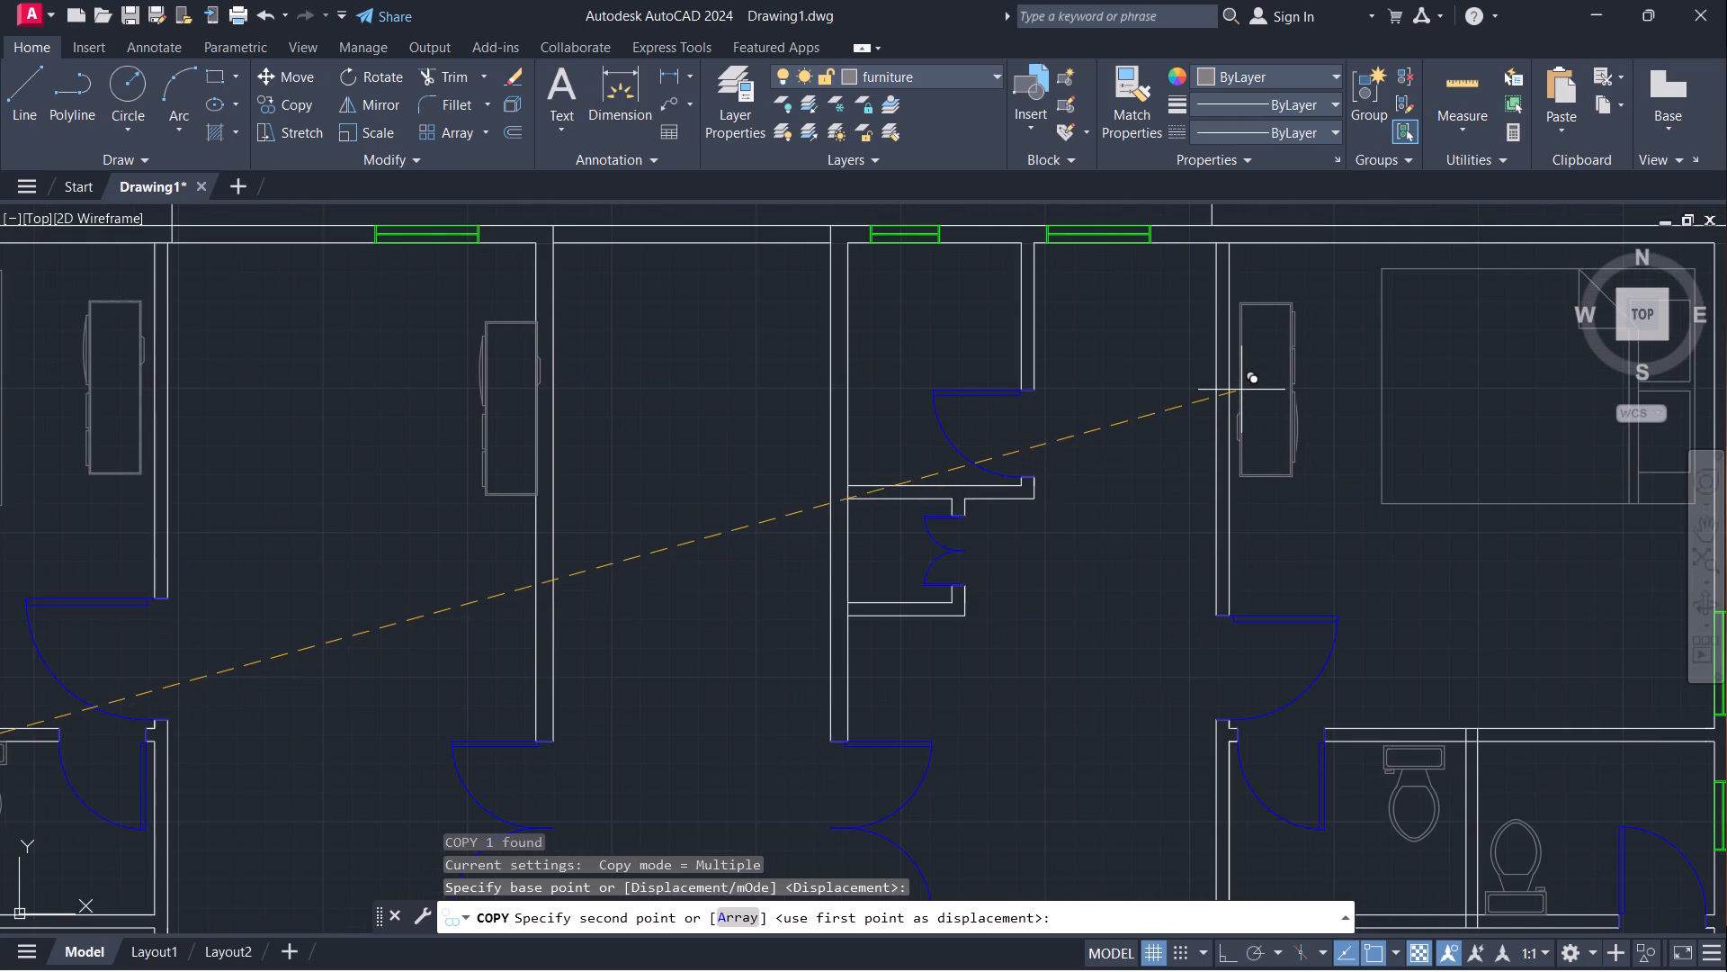
{"action": "left_click", "coordinate": [1241, 390]}
{"action": "scroll", "coordinate": [1208, 445], "scroll_direction": "down", "scroll_amount": 3}
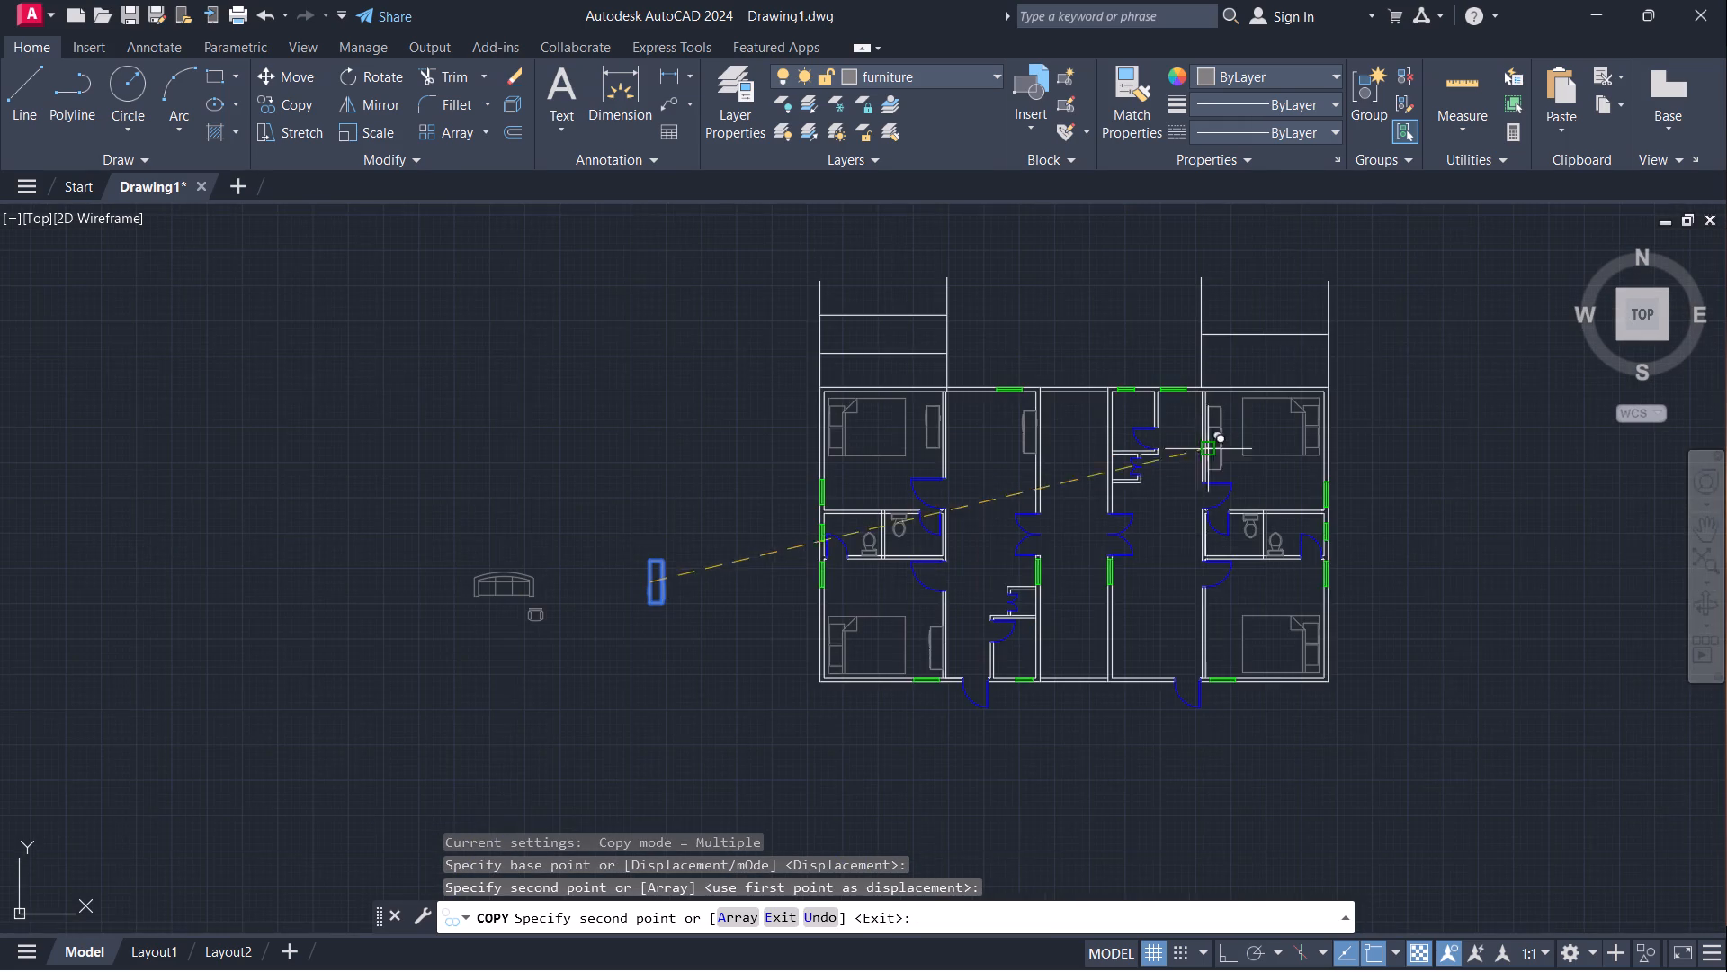
{"action": "scroll", "coordinate": [1208, 652], "scroll_direction": "up", "scroll_amount": 2}
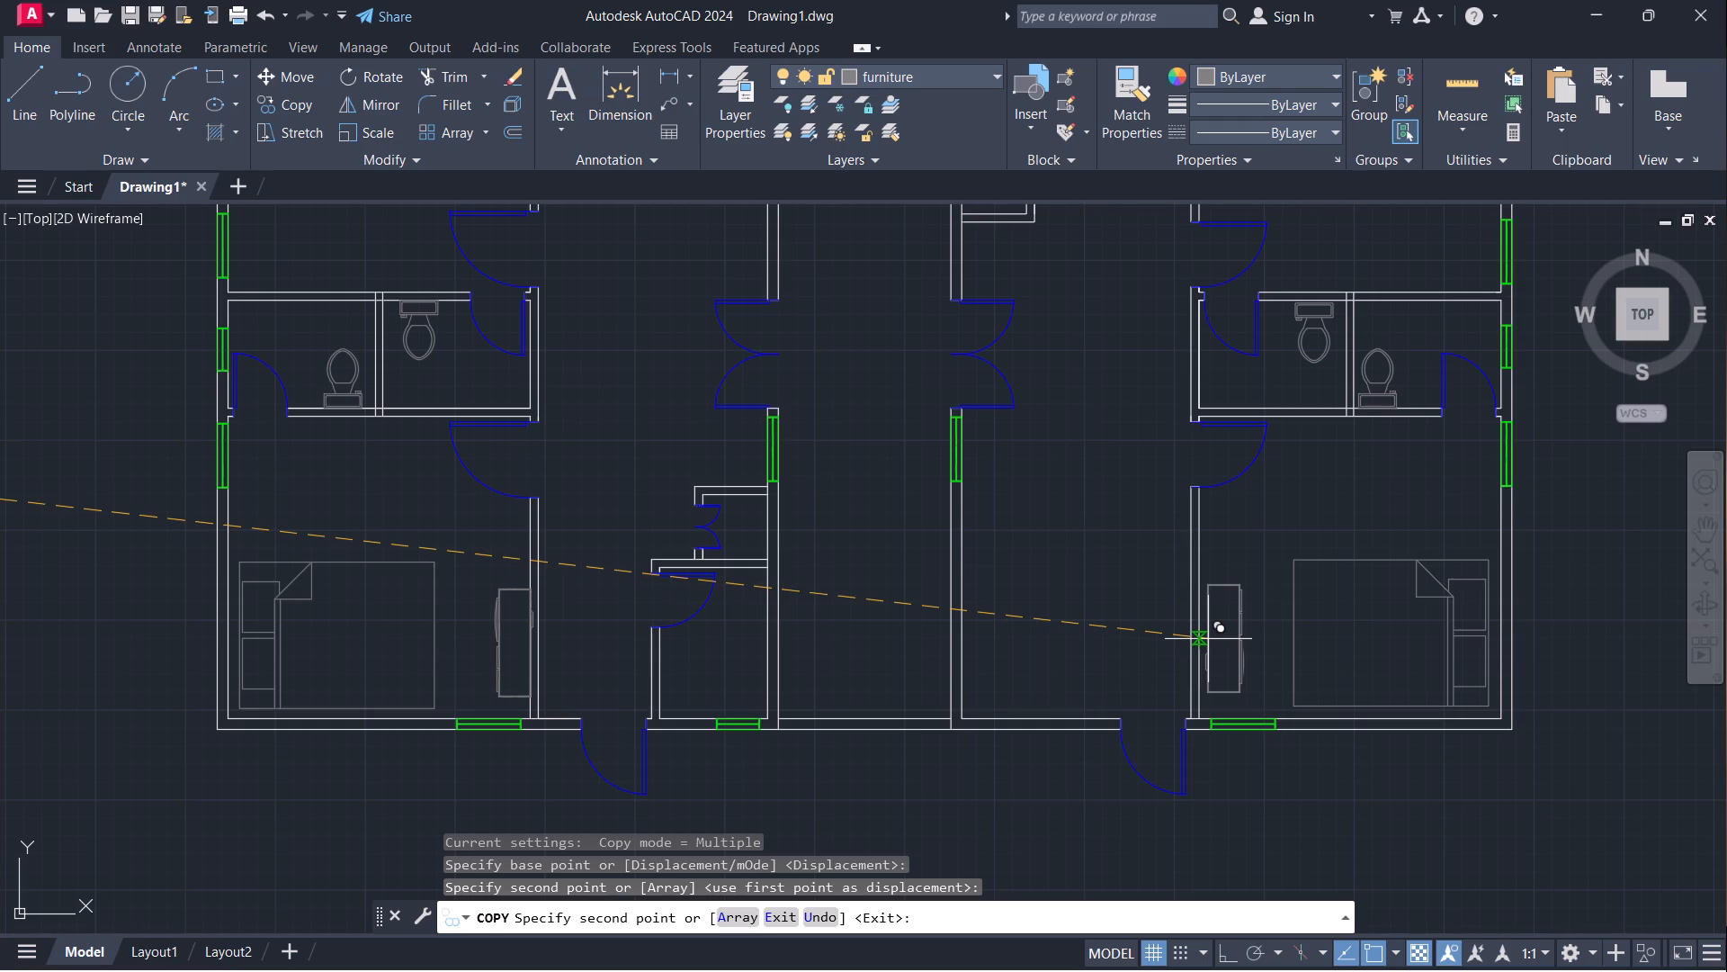
{"action": "left_click", "coordinate": [1208, 639]}
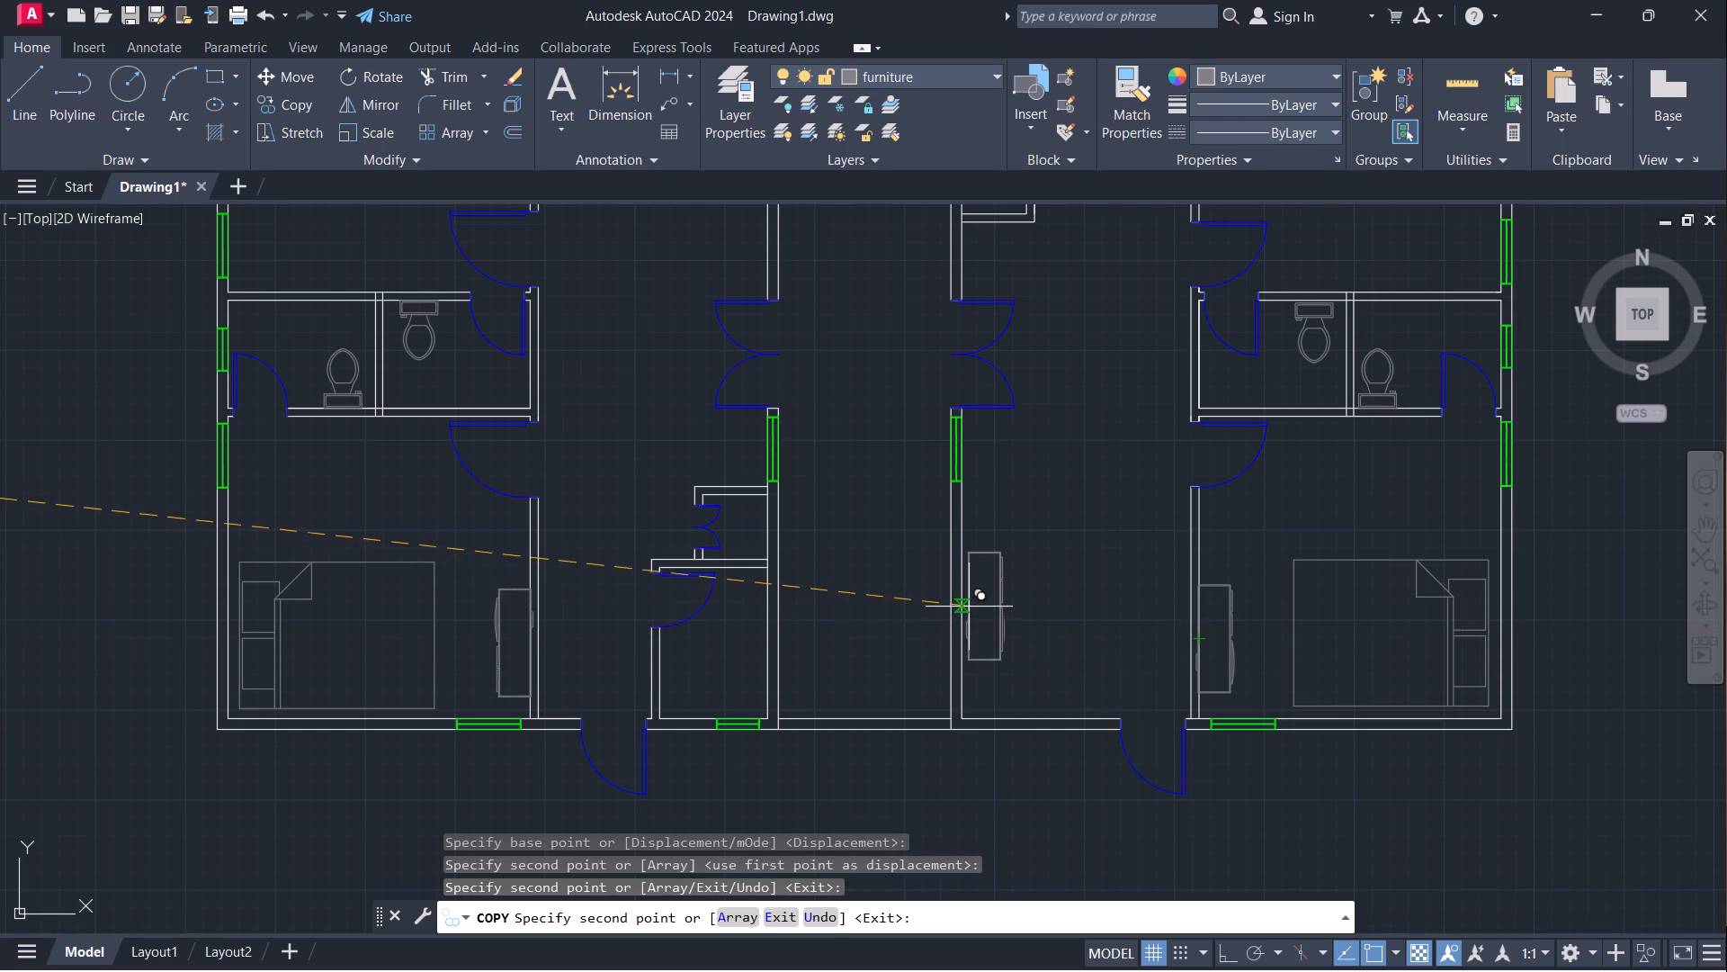
{"action": "left_click", "coordinate": [971, 601]}
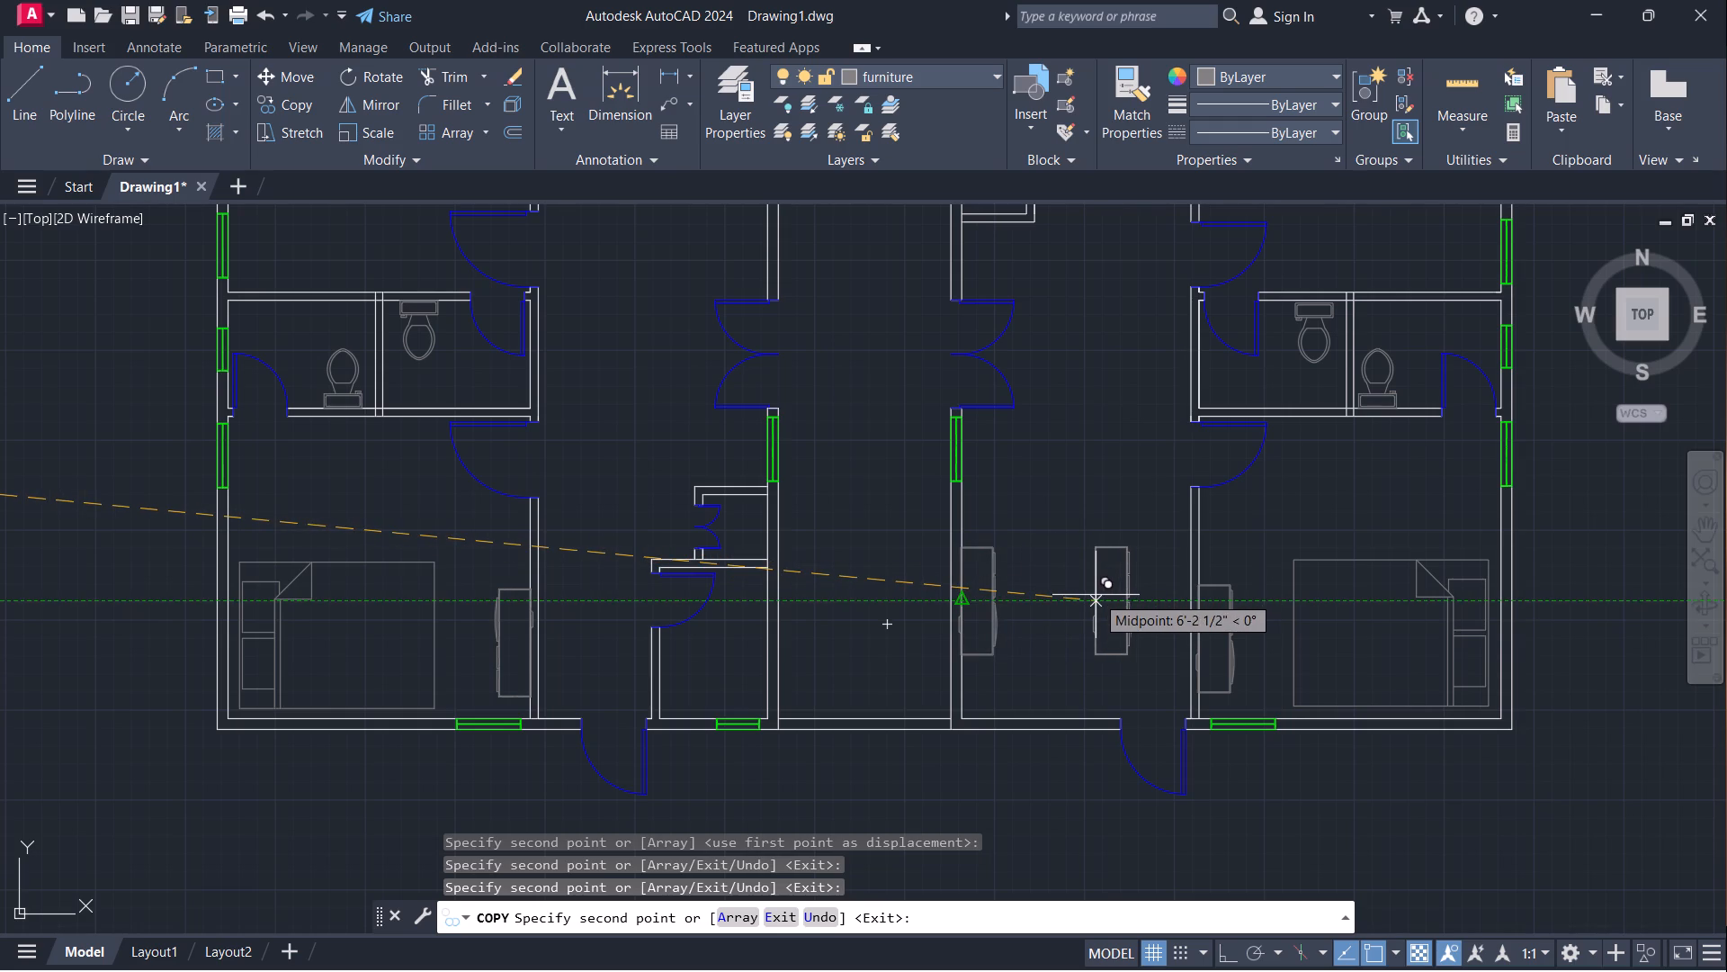
{"action": "key", "text": "Escape"}
Rotate the round-back sofa outside the plan by 90° counterclockwise about the middle of its back so it faces east.
{"action": "scroll", "coordinate": [1060, 616], "scroll_direction": "down", "scroll_amount": 2}
{"action": "middle_click_drag", "start_coordinate": [958, 751], "coordinate": [965, 750]}
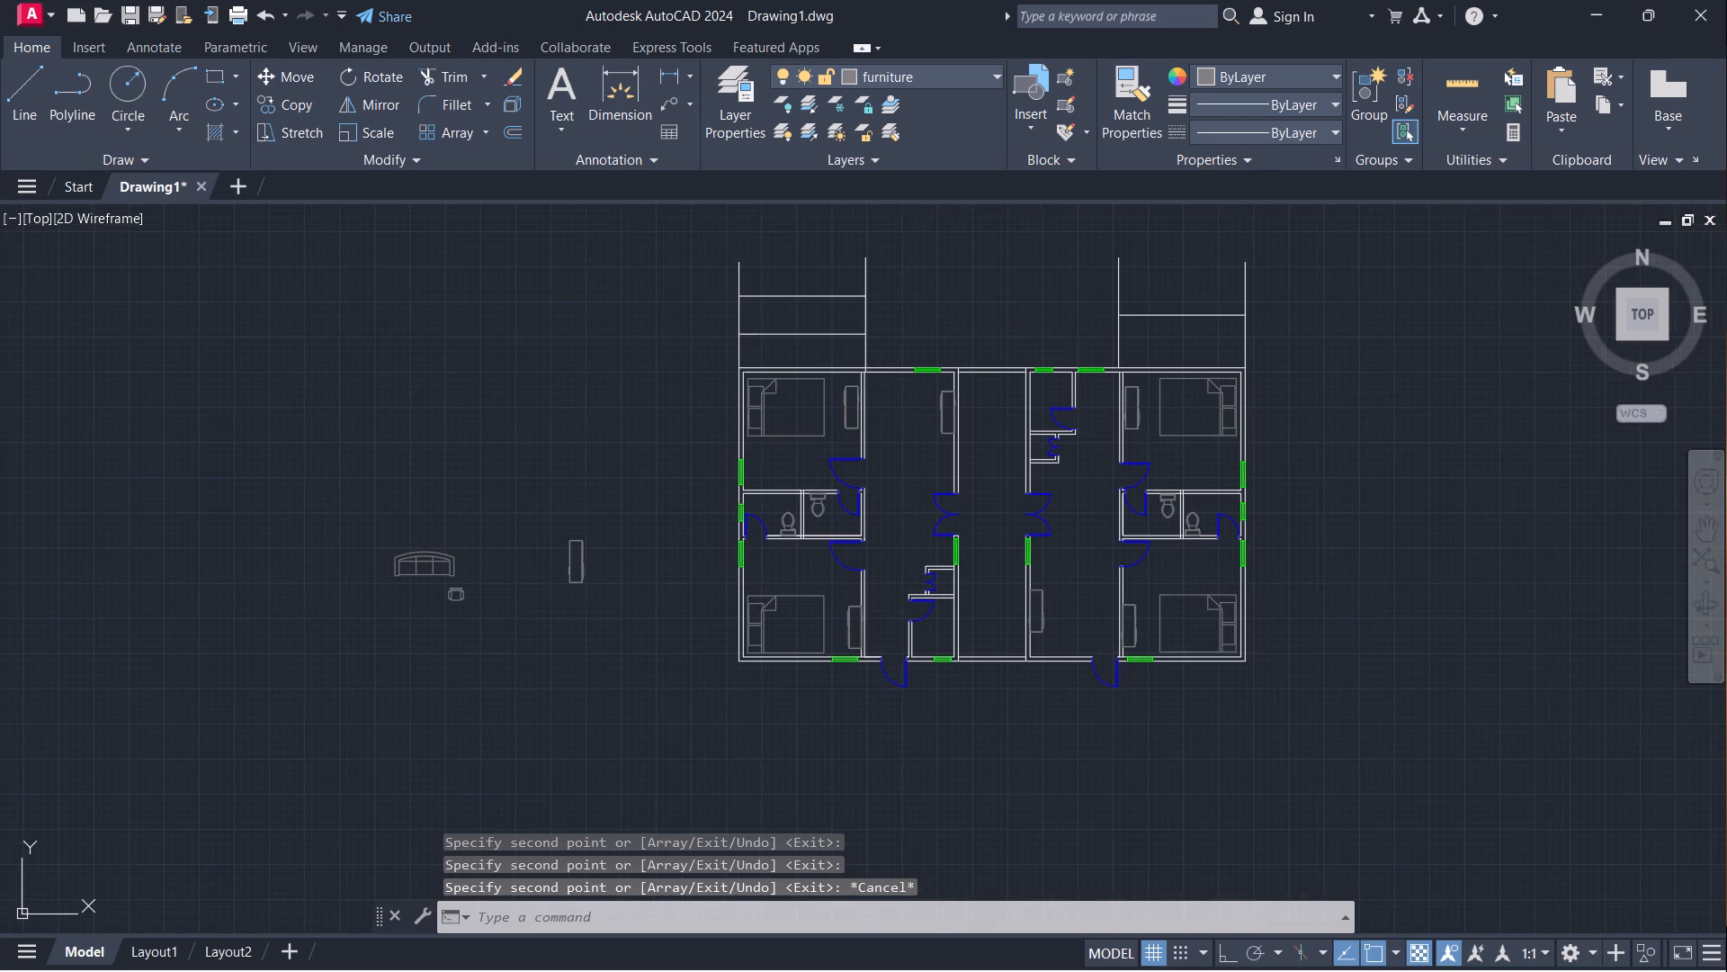
{"action": "middle_click_drag", "start_coordinate": [965, 750], "coordinate": [1082, 715]}
{"action": "scroll", "coordinate": [558, 515], "scroll_direction": "up", "scroll_amount": 1}
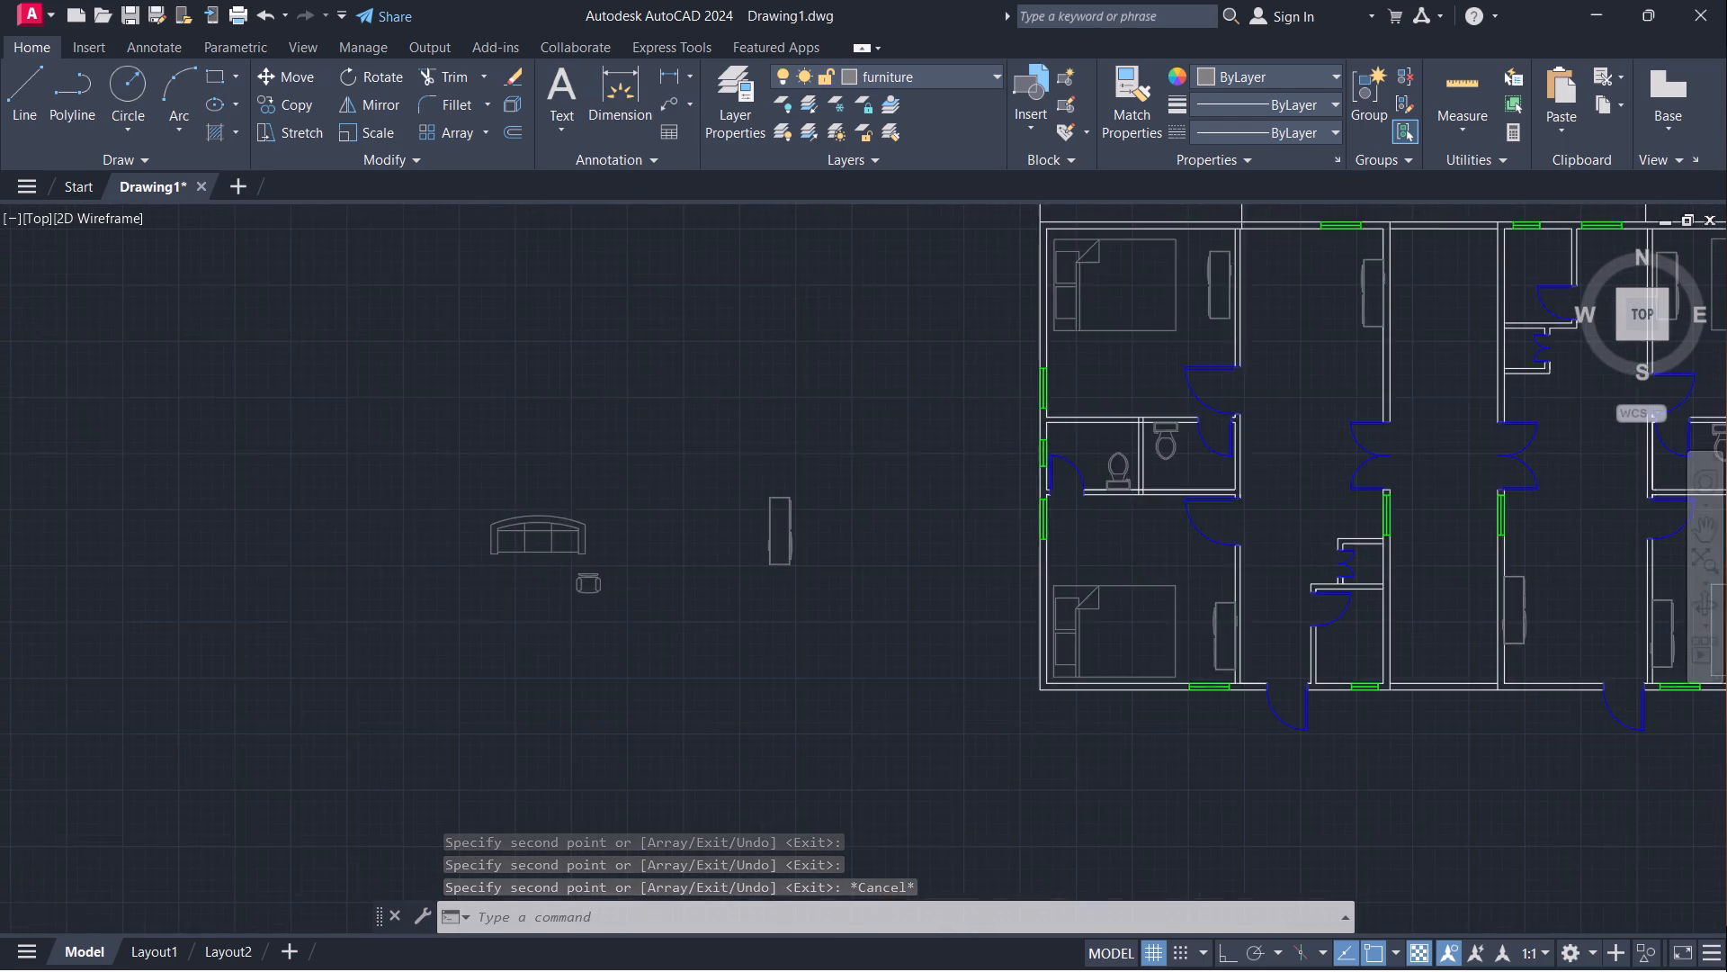
{"action": "scroll", "coordinate": [558, 515], "scroll_direction": "up", "scroll_amount": 1}
{"action": "scroll", "coordinate": [698, 543], "scroll_direction": "down", "scroll_amount": 2}
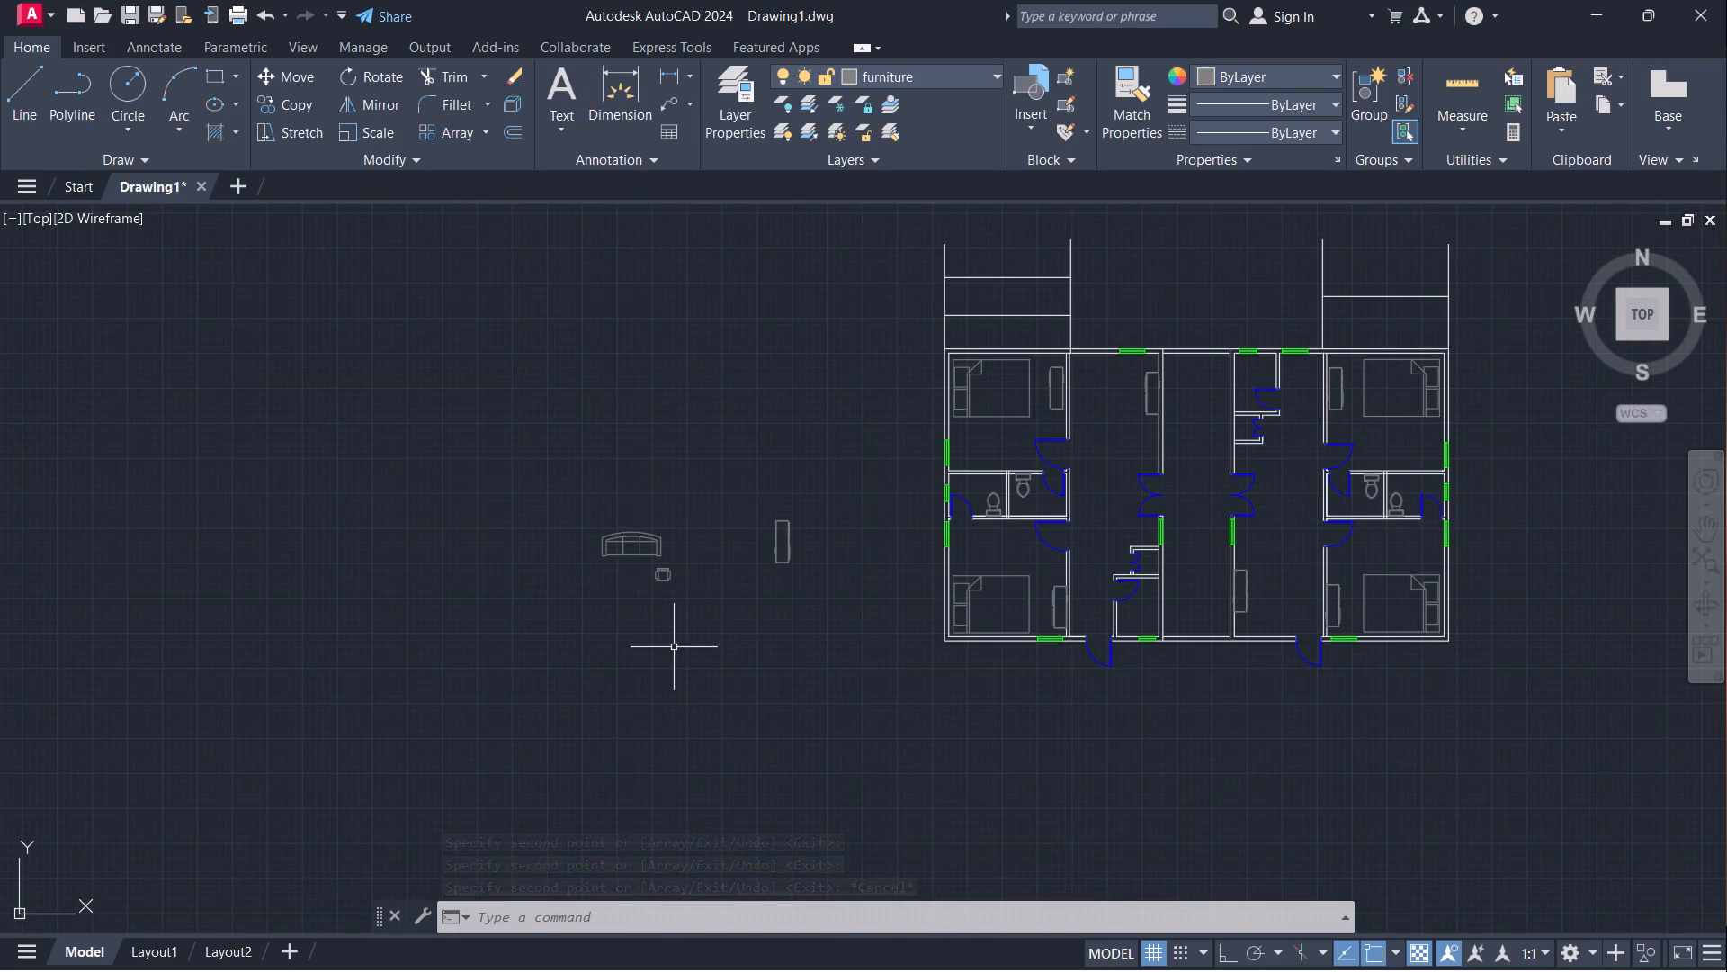
{"action": "middle_click_drag", "start_coordinate": [673, 646], "coordinate": [629, 652]}
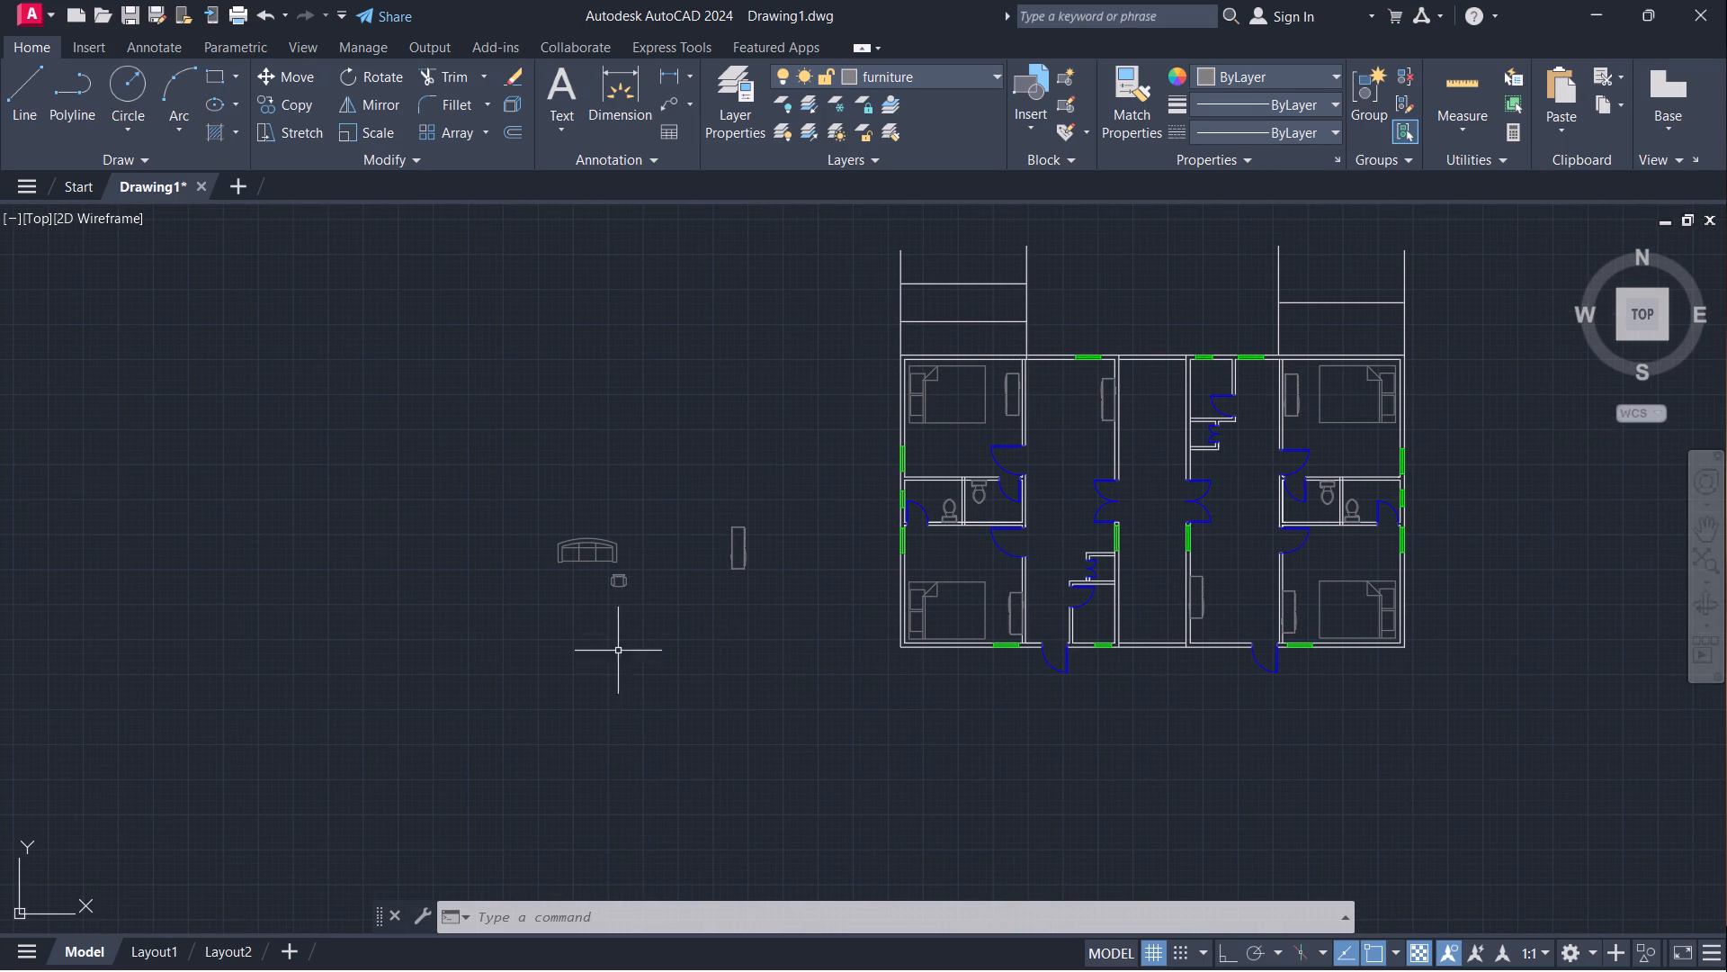
{"action": "left_click", "coordinate": [586, 535]}
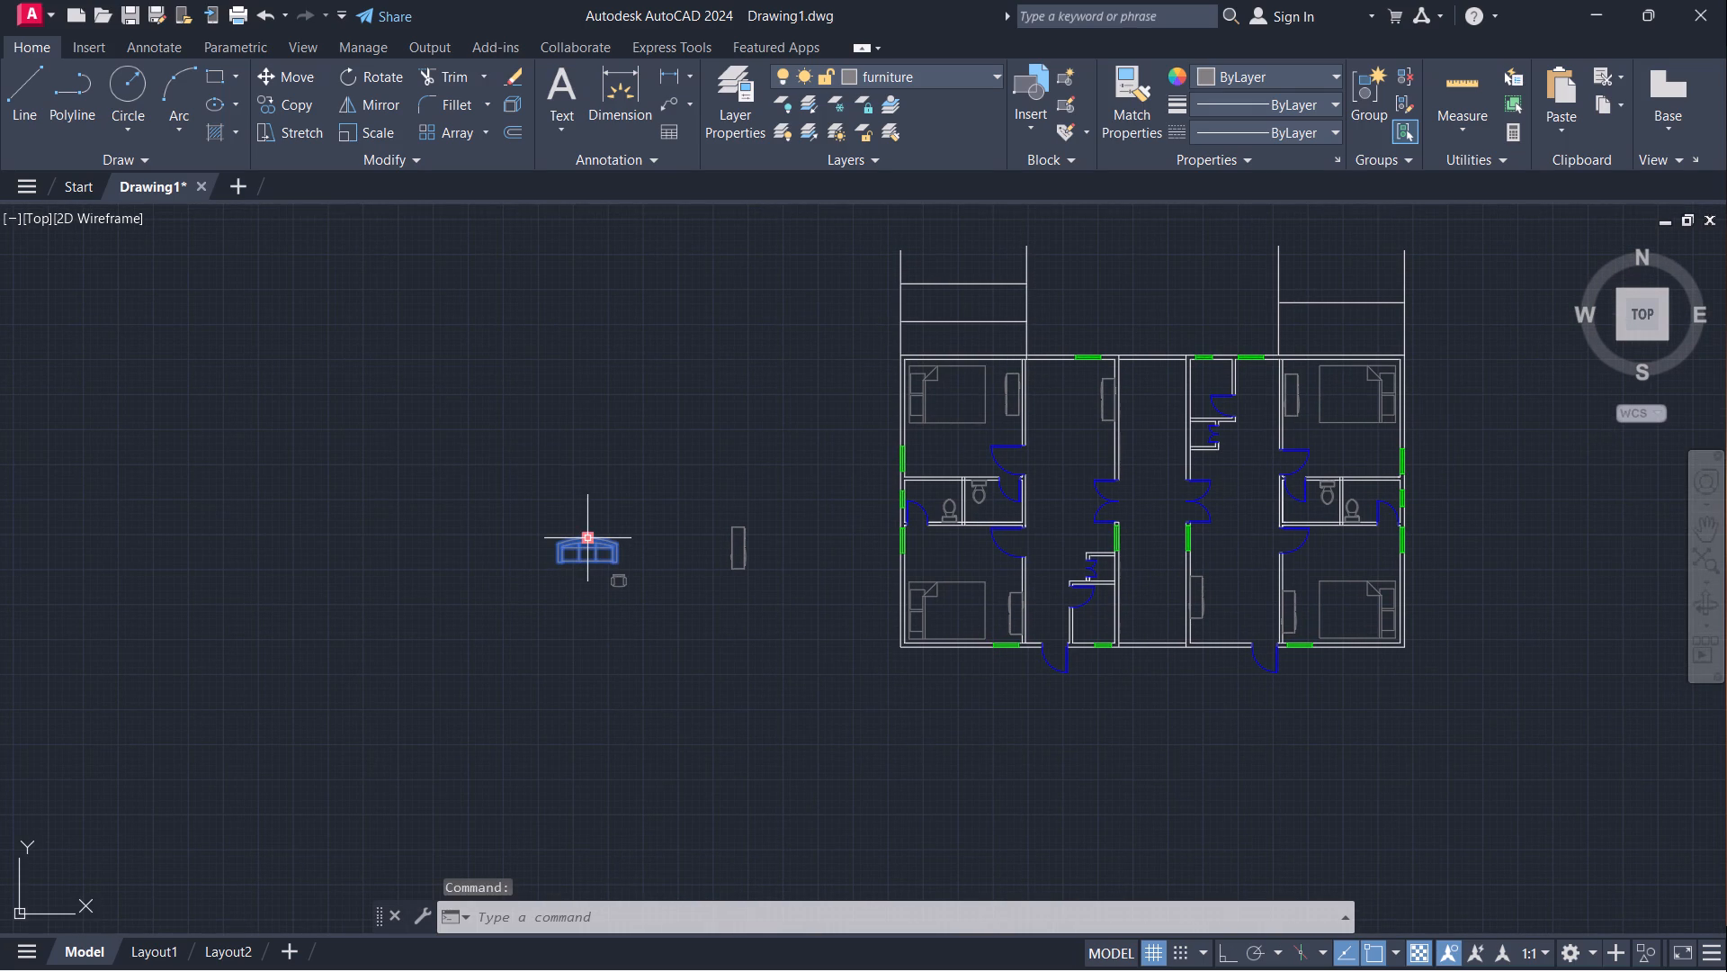
{"action": "type", "text": "ro"}
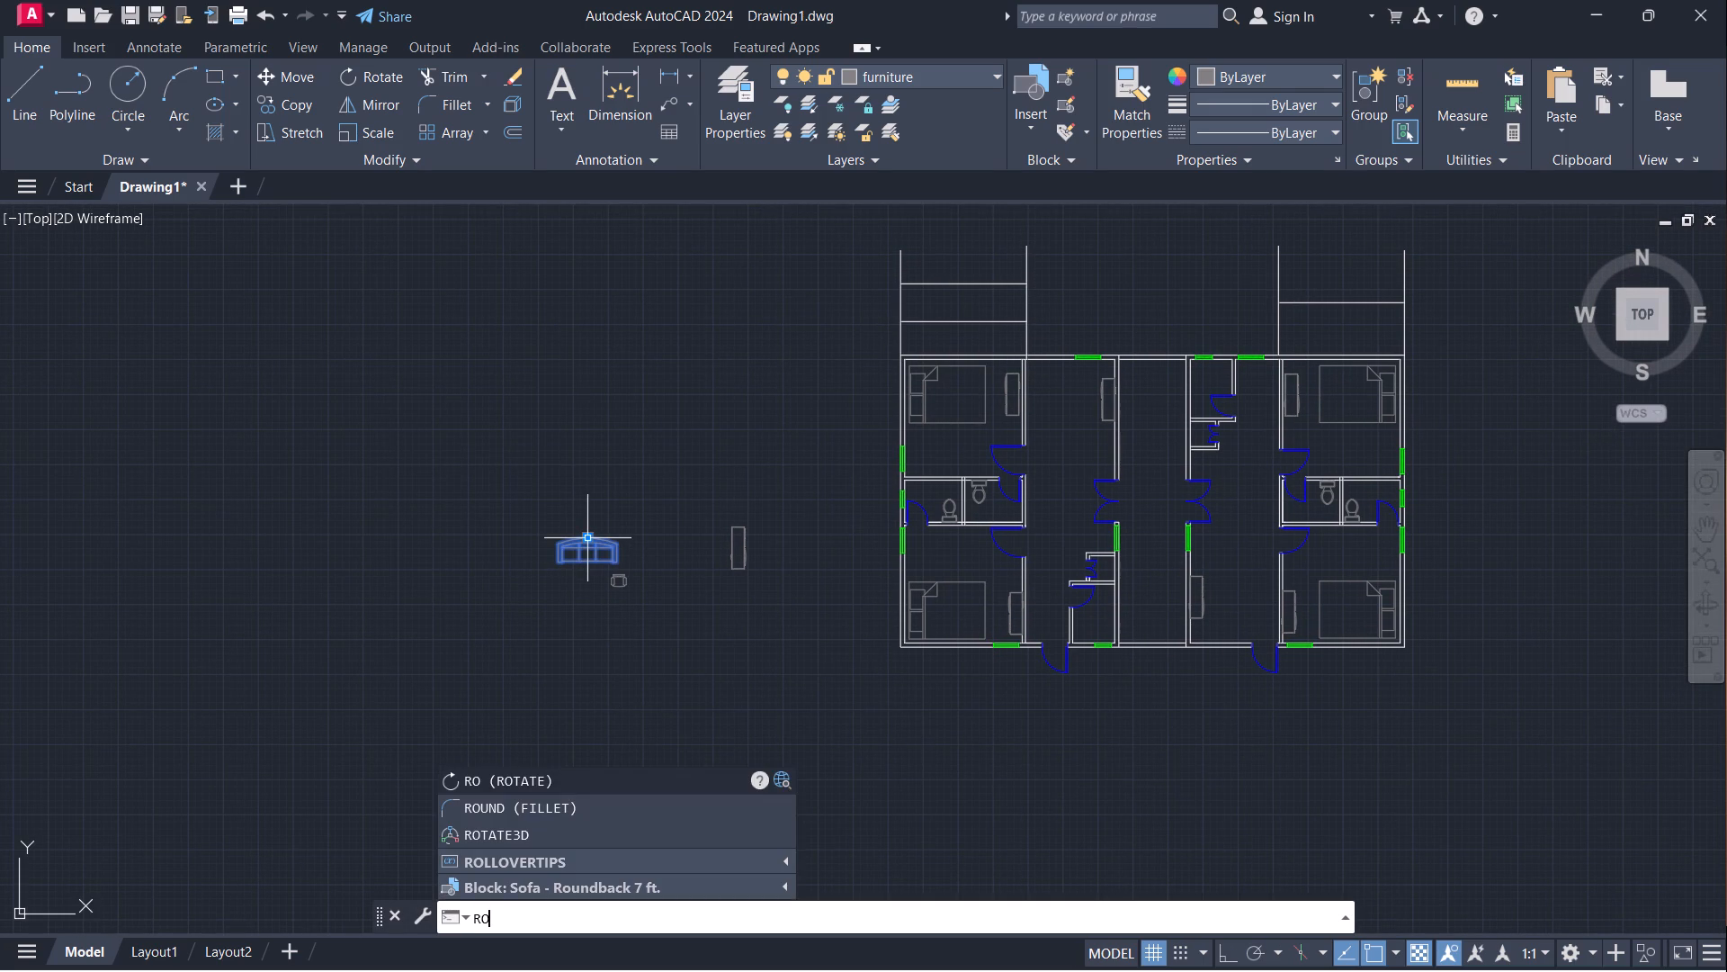
{"action": "key", "text": "Return"}
{"action": "left_click", "coordinate": [586, 531]}
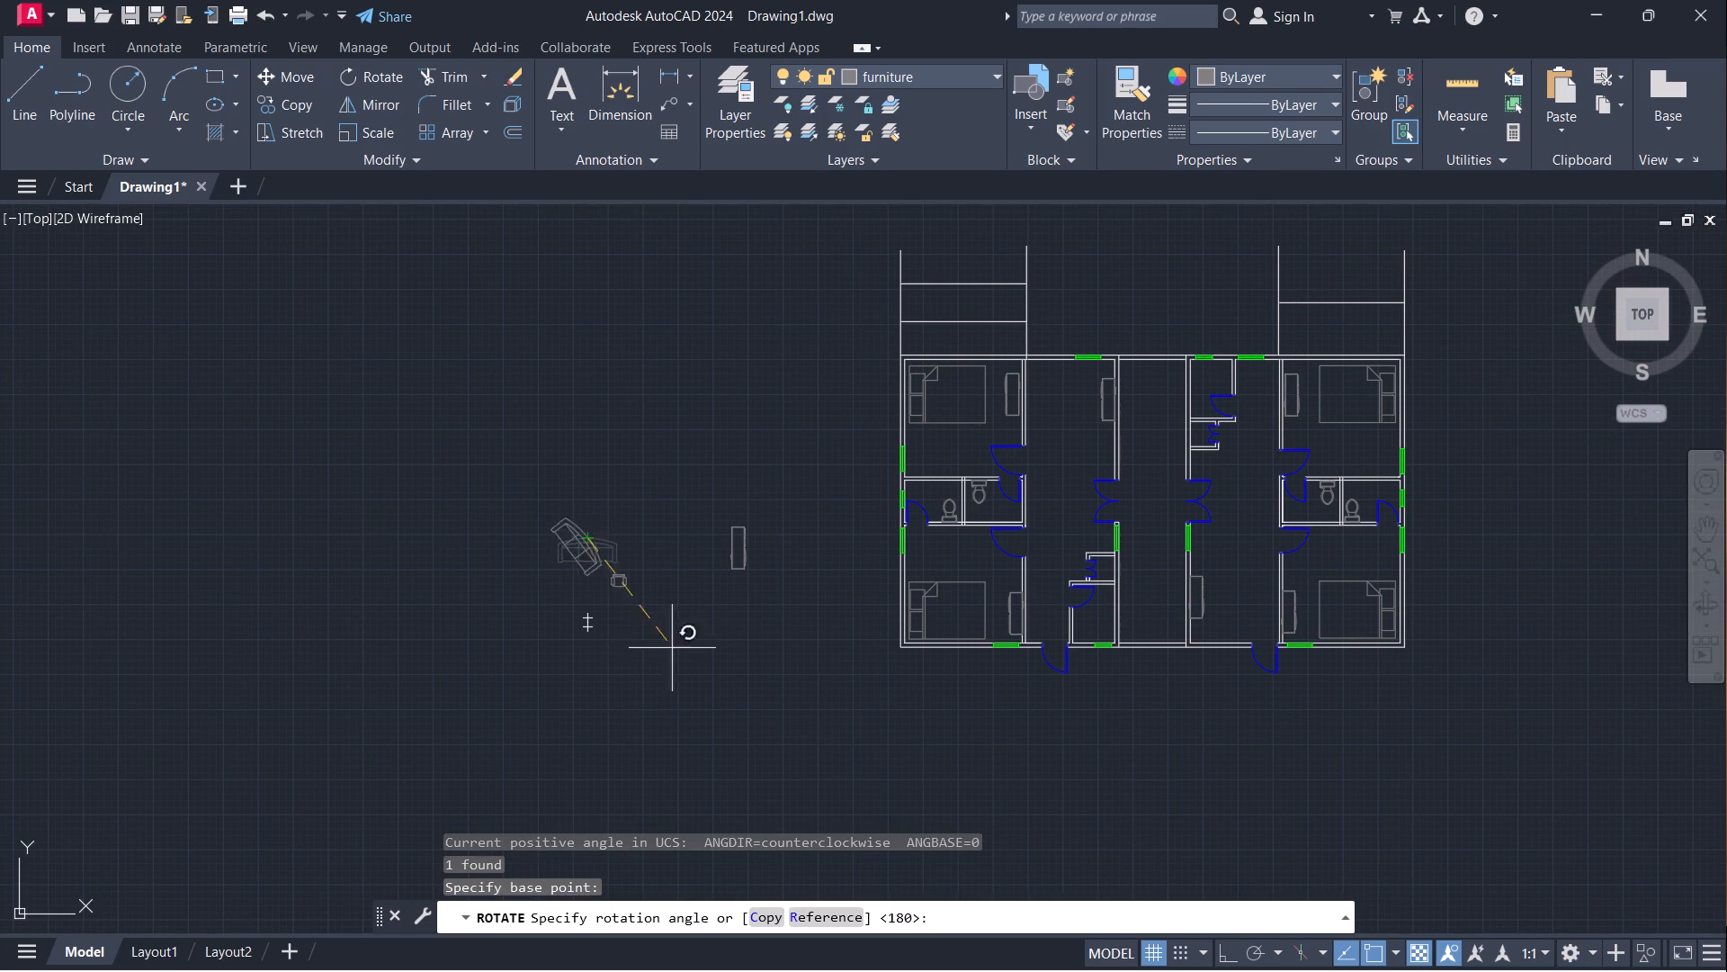
{"action": "left_click", "coordinate": [589, 381]}
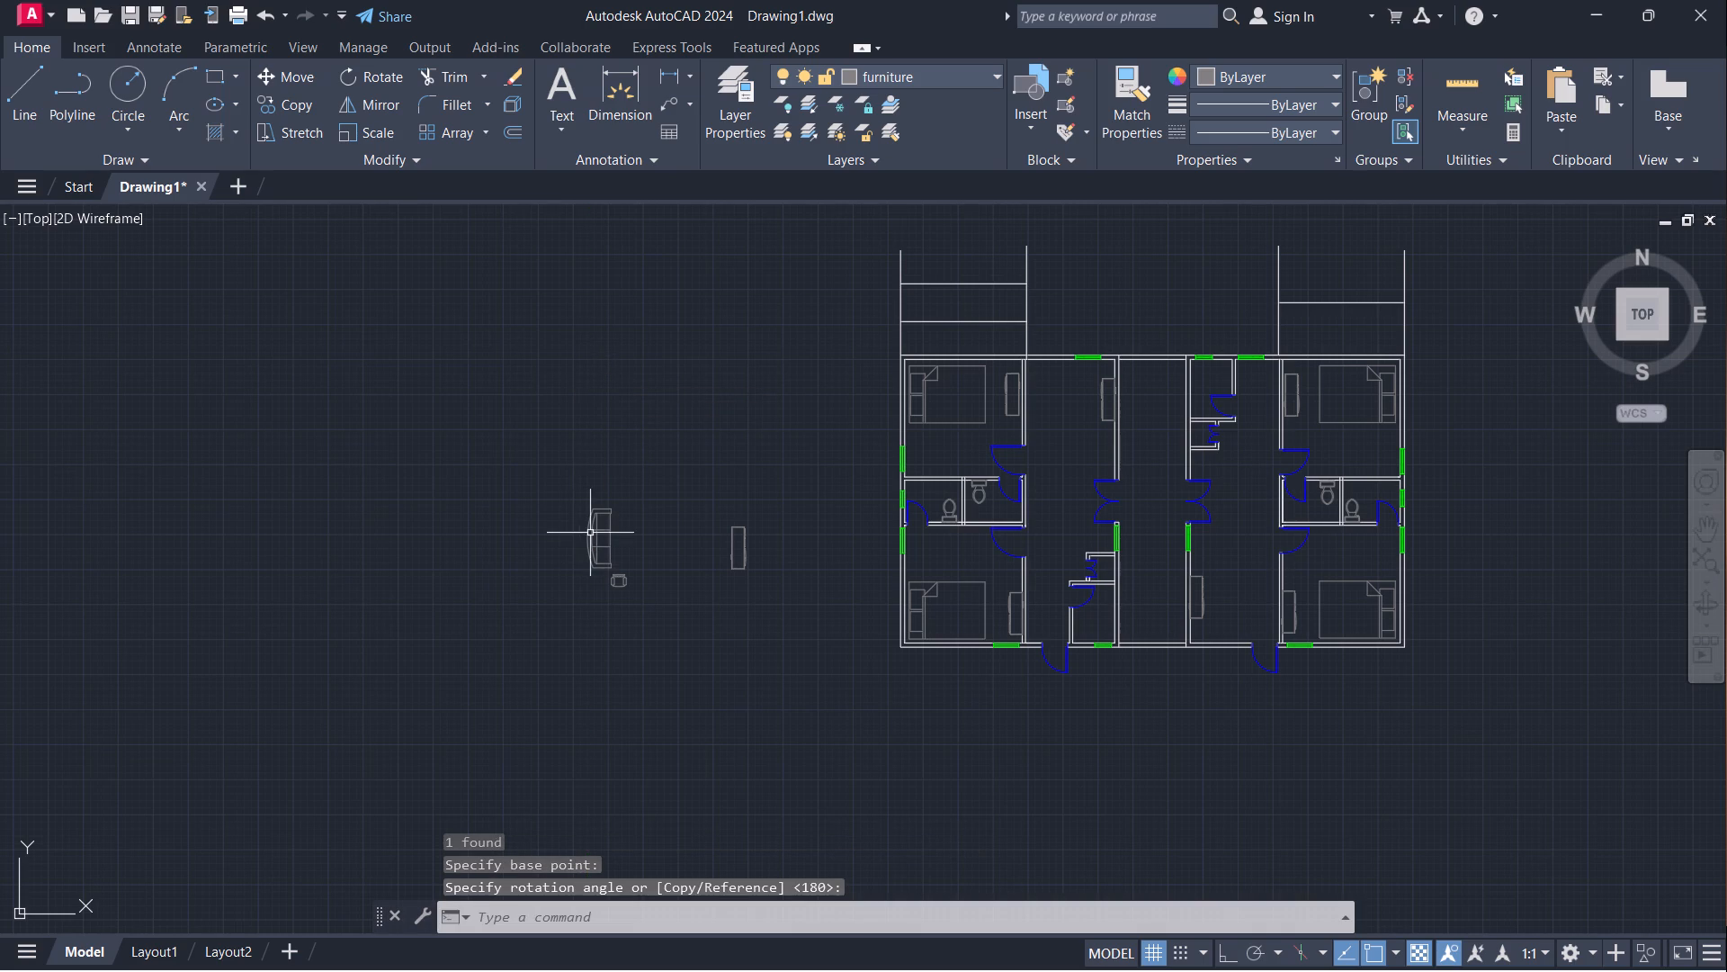
Copy the rotated sofa into the large room beside the west bedrooms, near its west wall and facing the cabinet.
{"action": "left_click", "coordinate": [586, 536]}
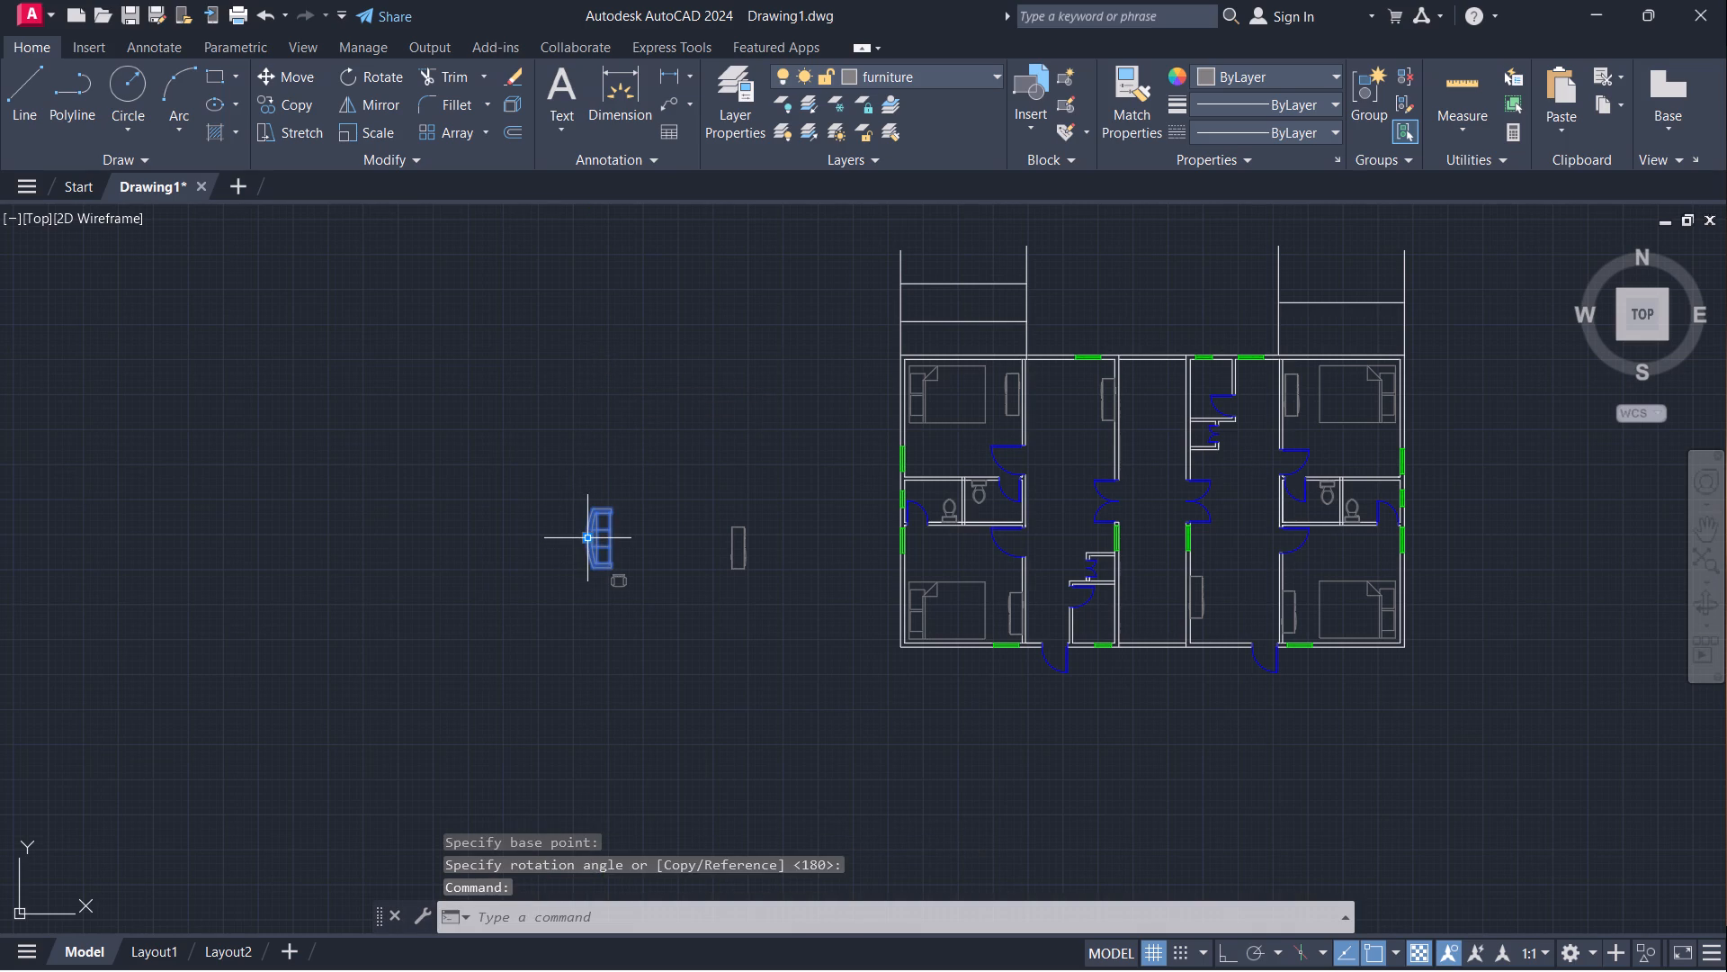
{"action": "type", "text": "co"}
{"action": "key", "text": "Return"}
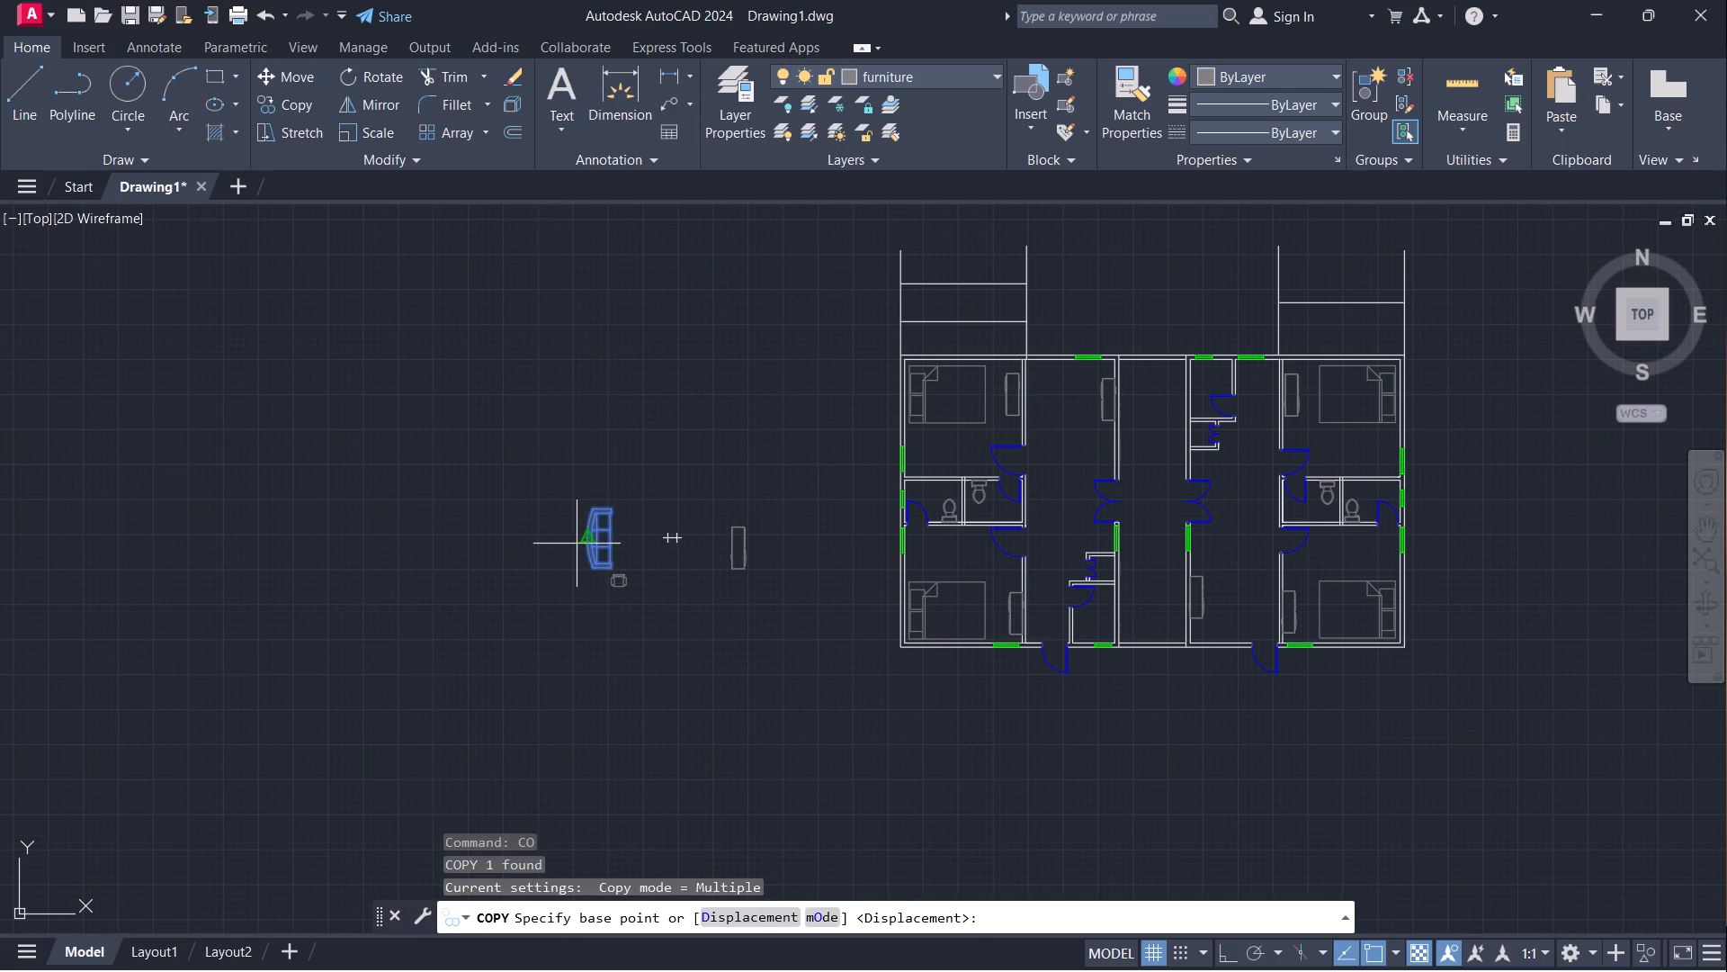
{"action": "left_click", "coordinate": [577, 544]}
{"action": "scroll", "coordinate": [1037, 414], "scroll_direction": "up", "scroll_amount": 3}
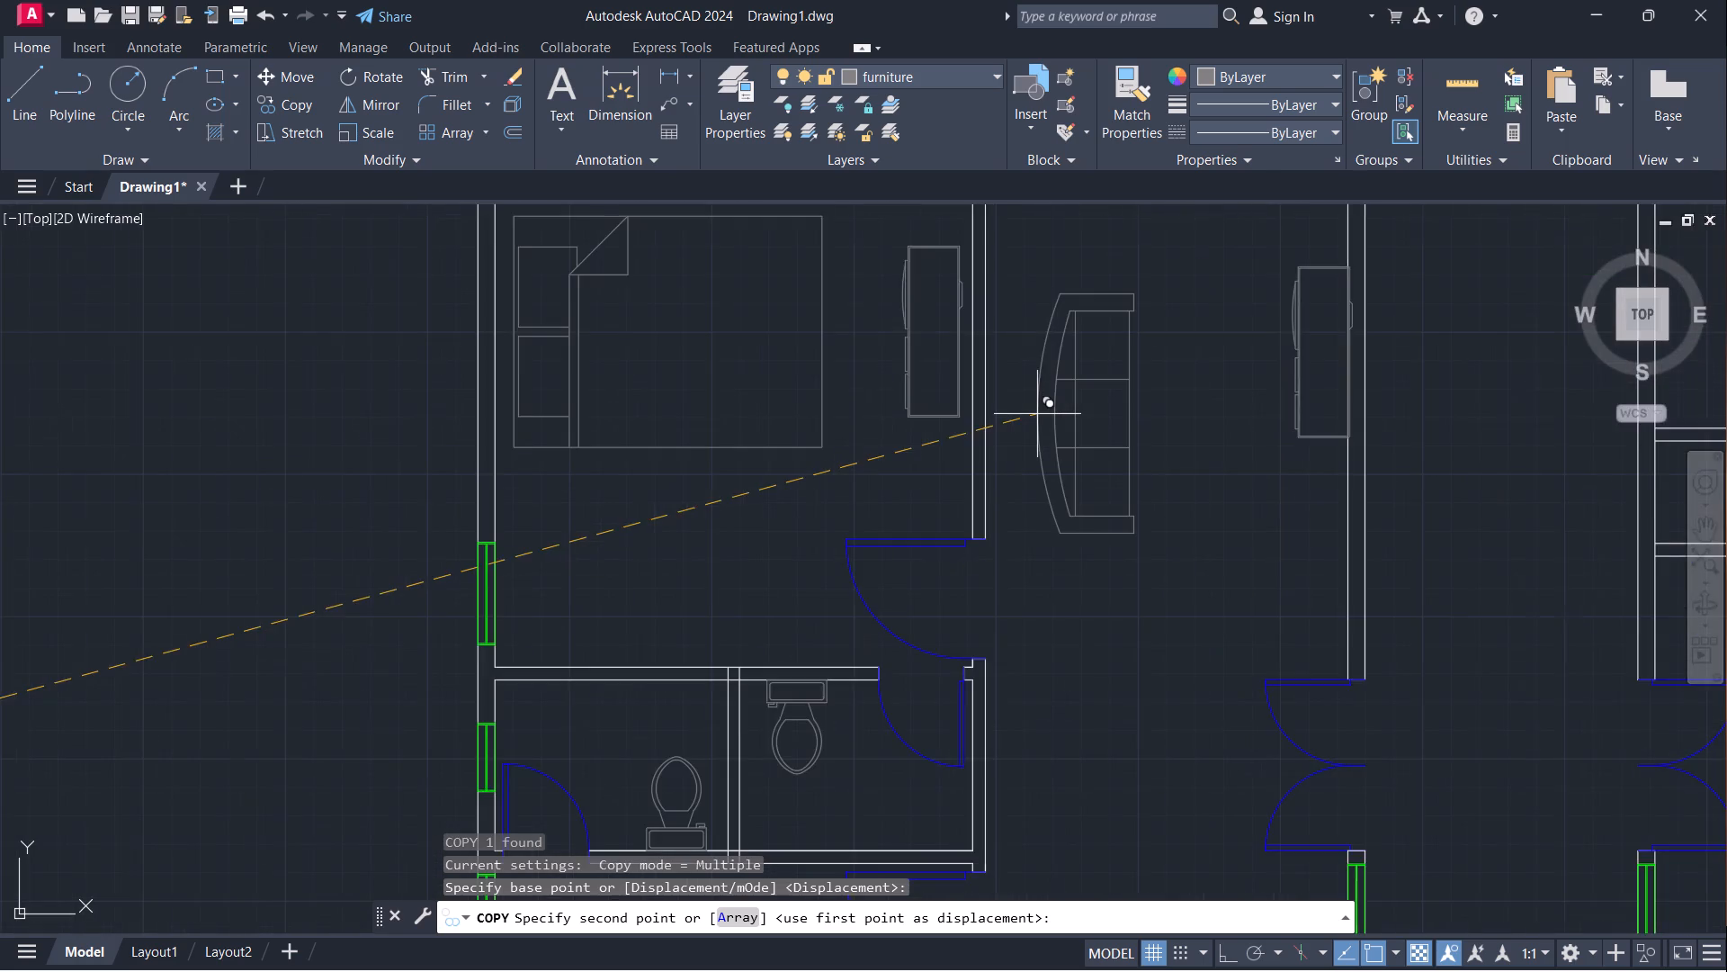
{"action": "scroll", "coordinate": [1037, 414], "scroll_direction": "up", "scroll_amount": 2}
{"action": "scroll", "coordinate": [1023, 414], "scroll_direction": "down", "scroll_amount": 3}
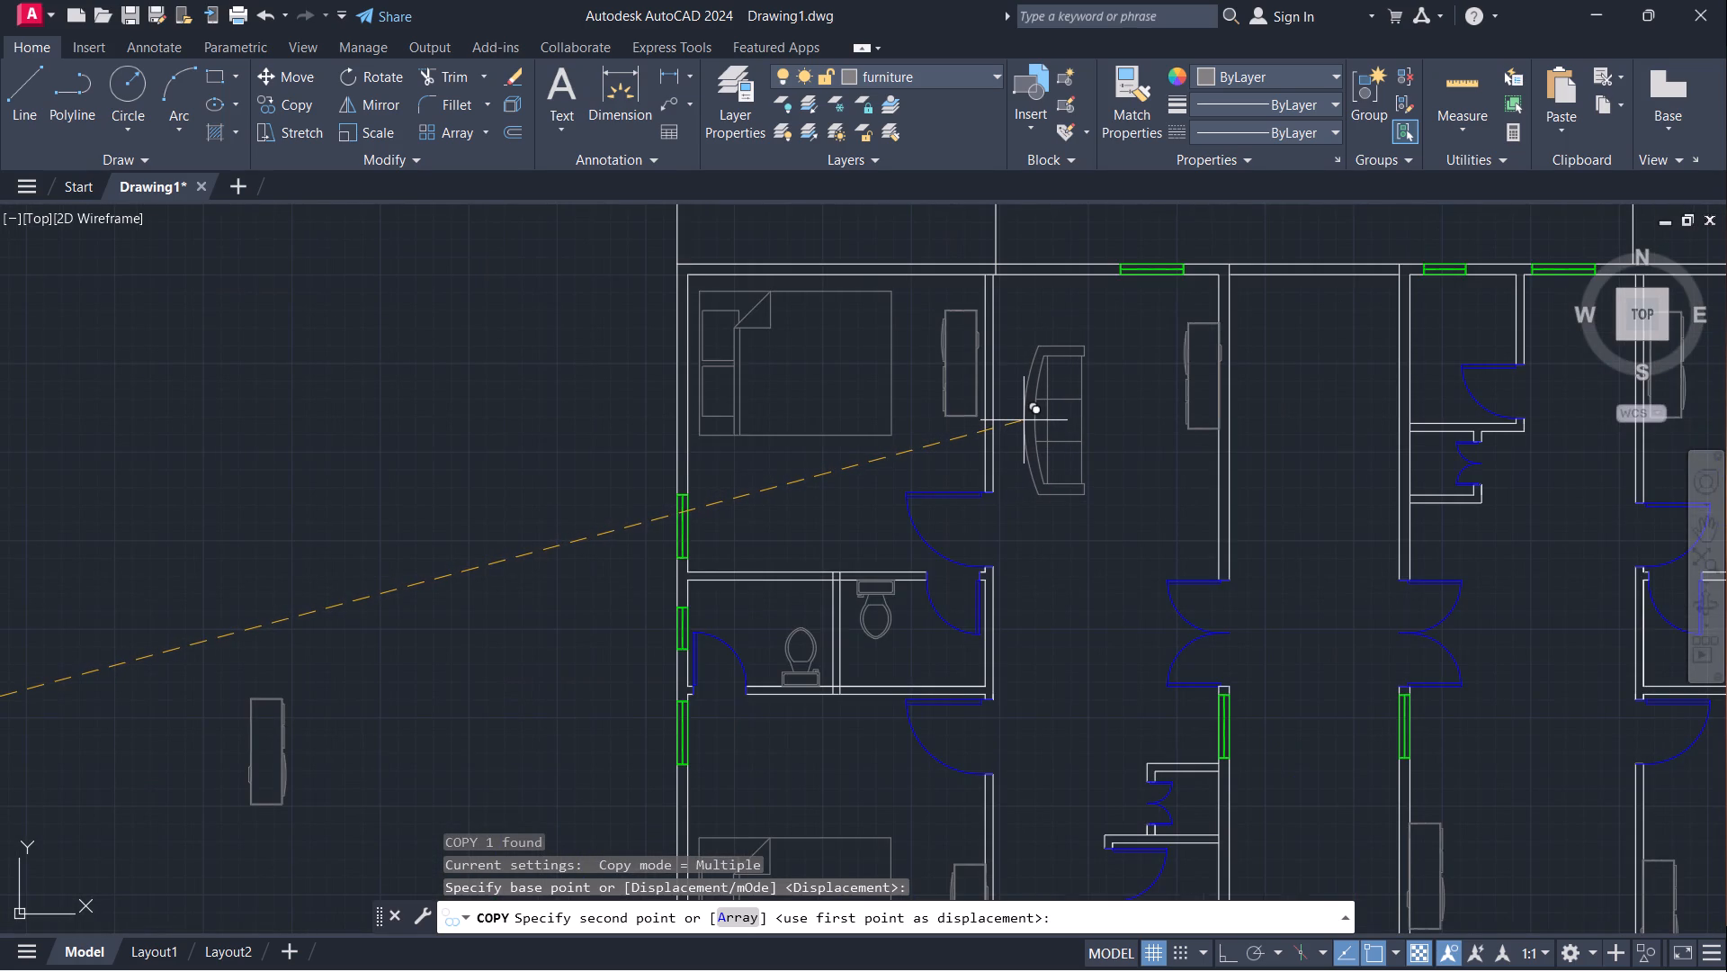
{"action": "left_click", "coordinate": [1022, 419]}
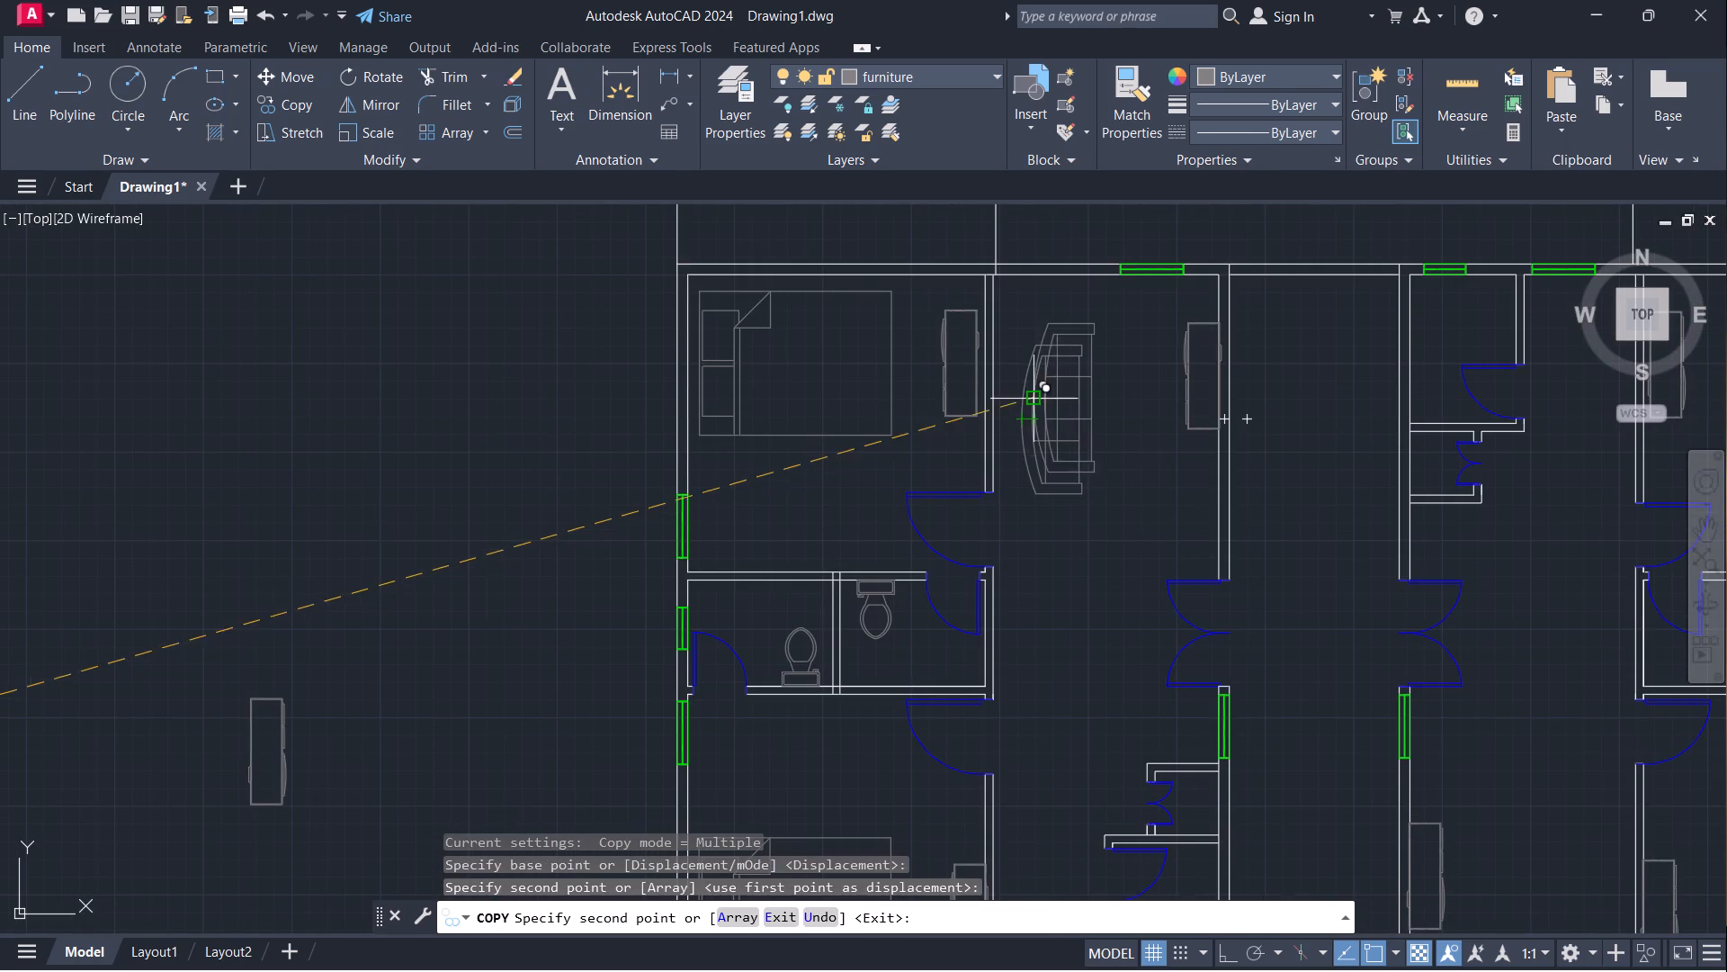
{"action": "scroll", "coordinate": [1039, 394], "scroll_direction": "down", "scroll_amount": 3}
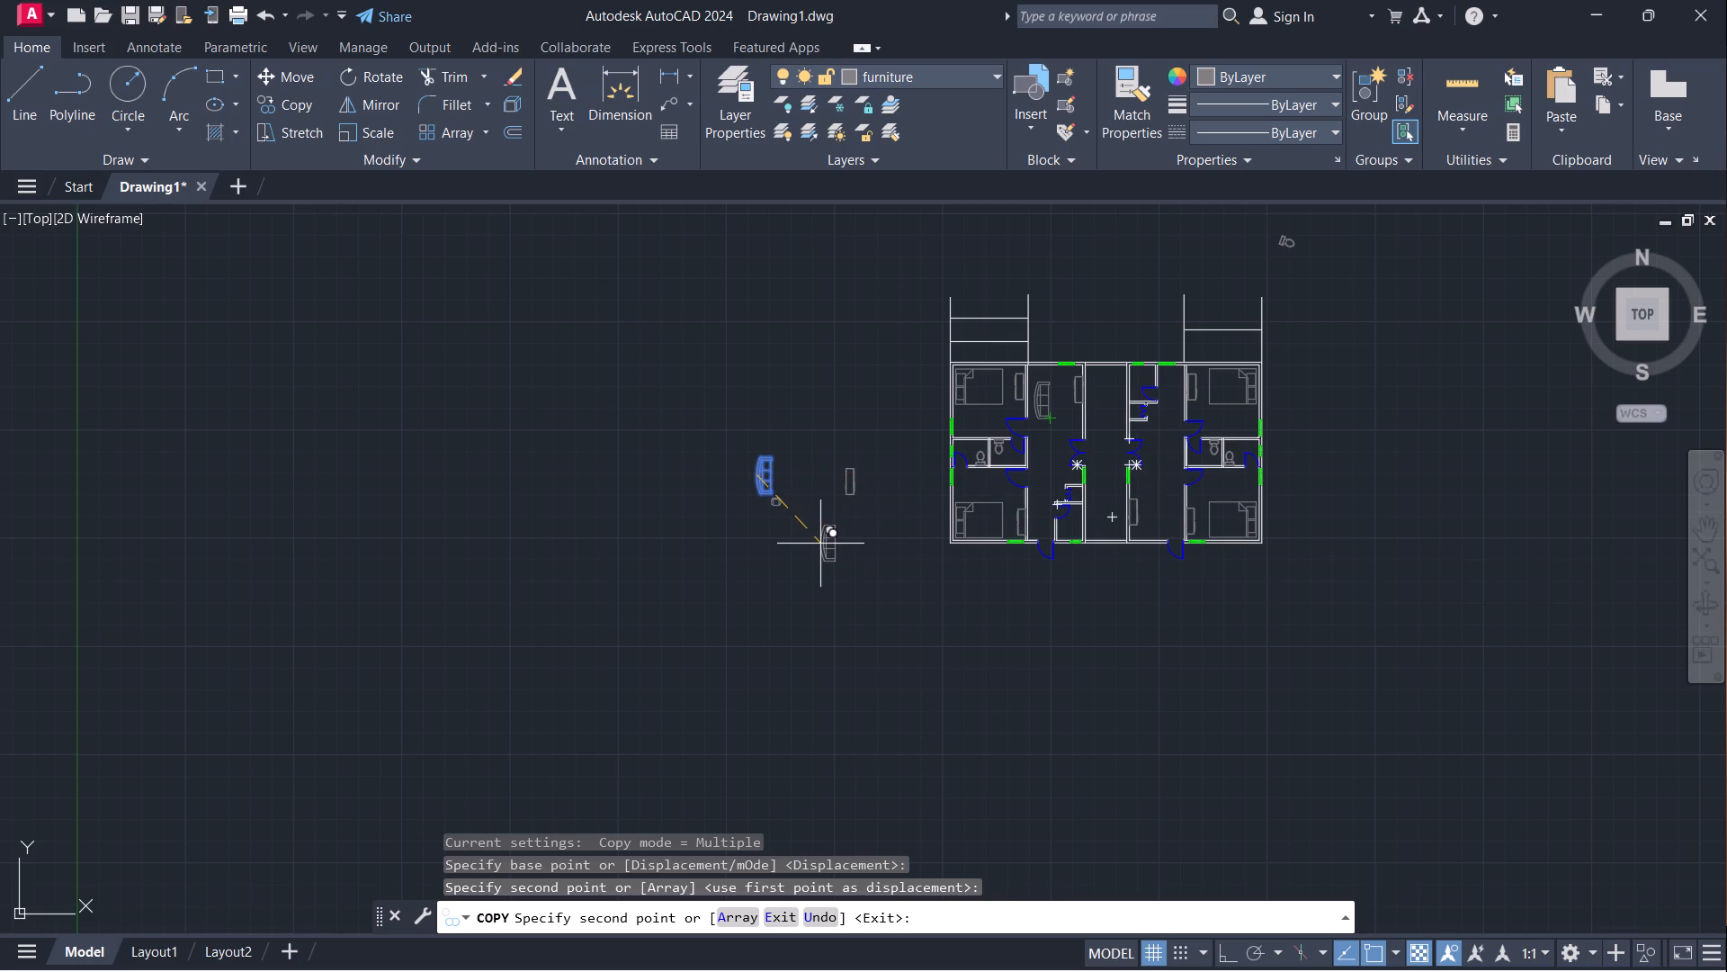
Copy the armchair outside the plan by the middle of its back to near the sofa's north and south ends in the large room.
{"action": "key", "text": "Escape"}
{"action": "scroll", "coordinate": [774, 555], "scroll_direction": "up", "scroll_amount": 2}
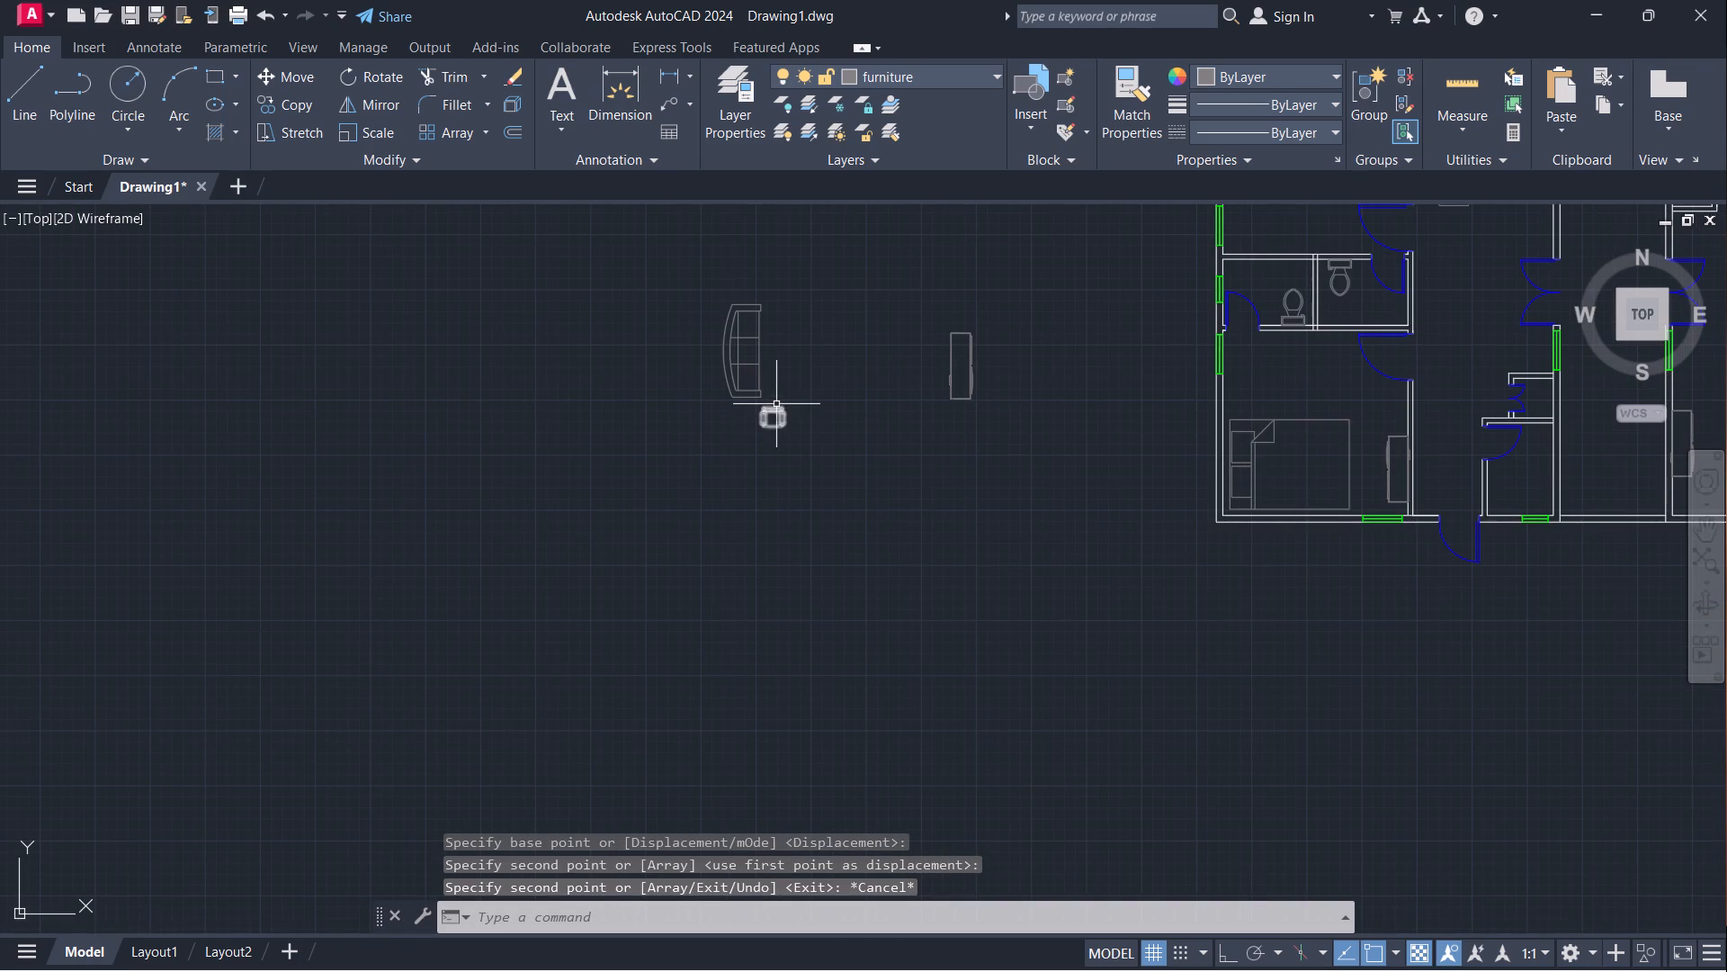
{"action": "left_click", "coordinate": [772, 406]}
{"action": "key", "text": "c"}
{"action": "key", "text": "o"}
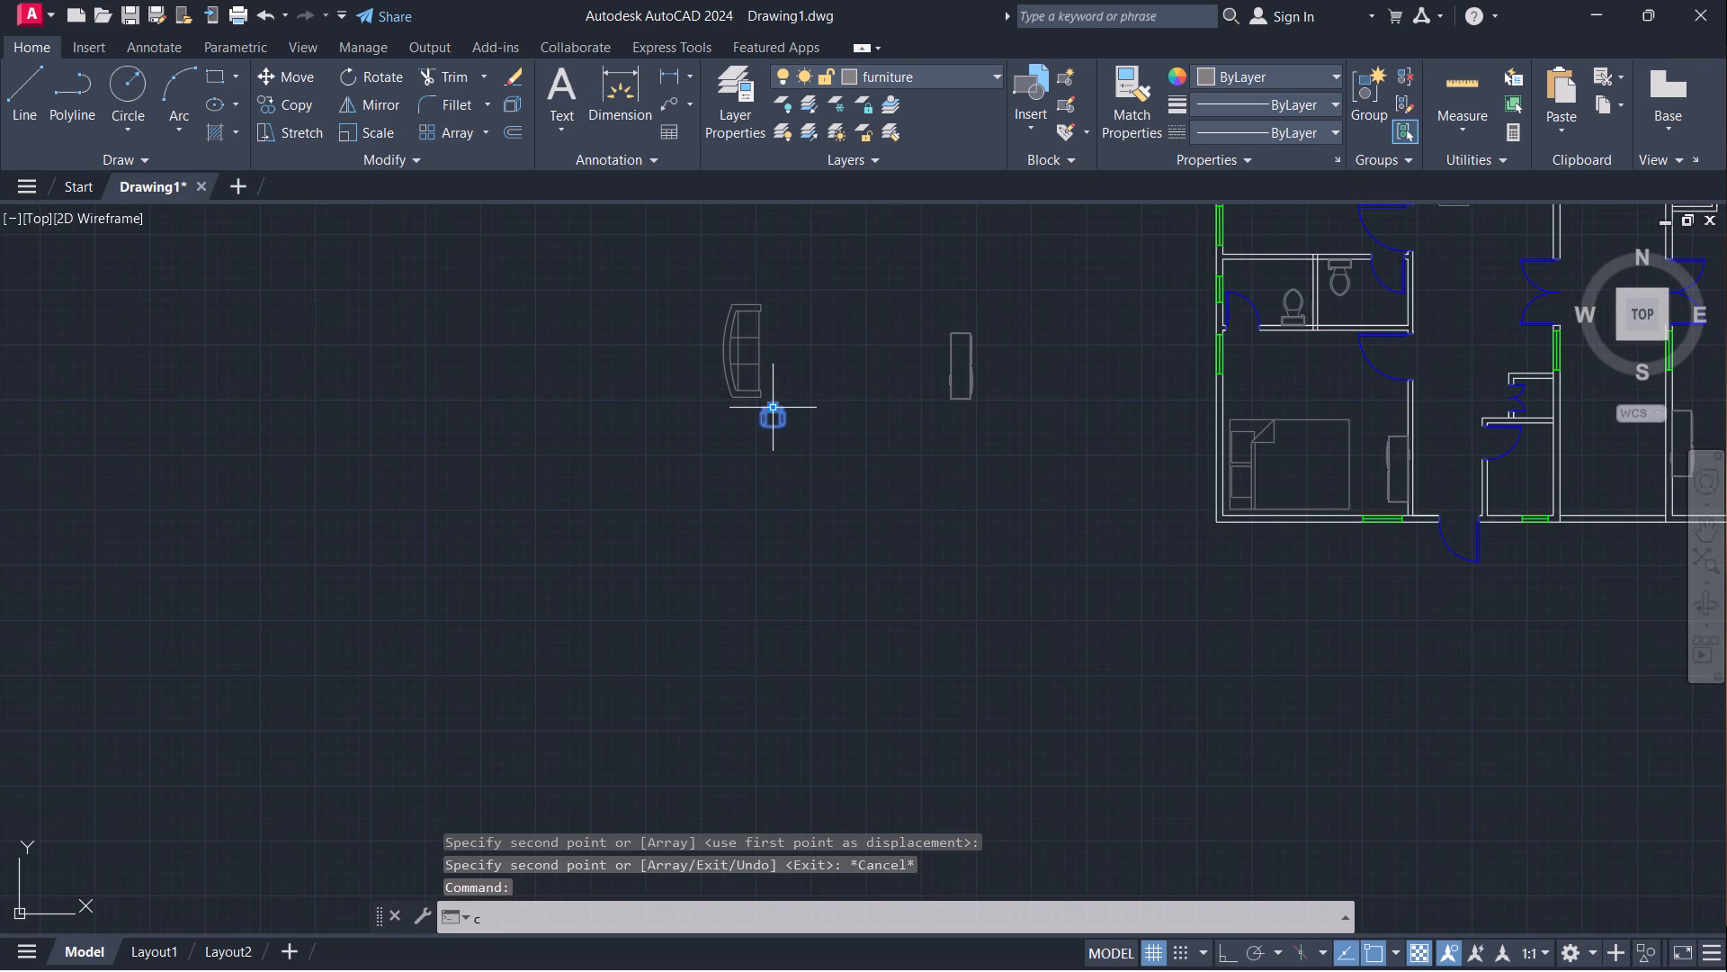
{"action": "key", "text": "Return"}
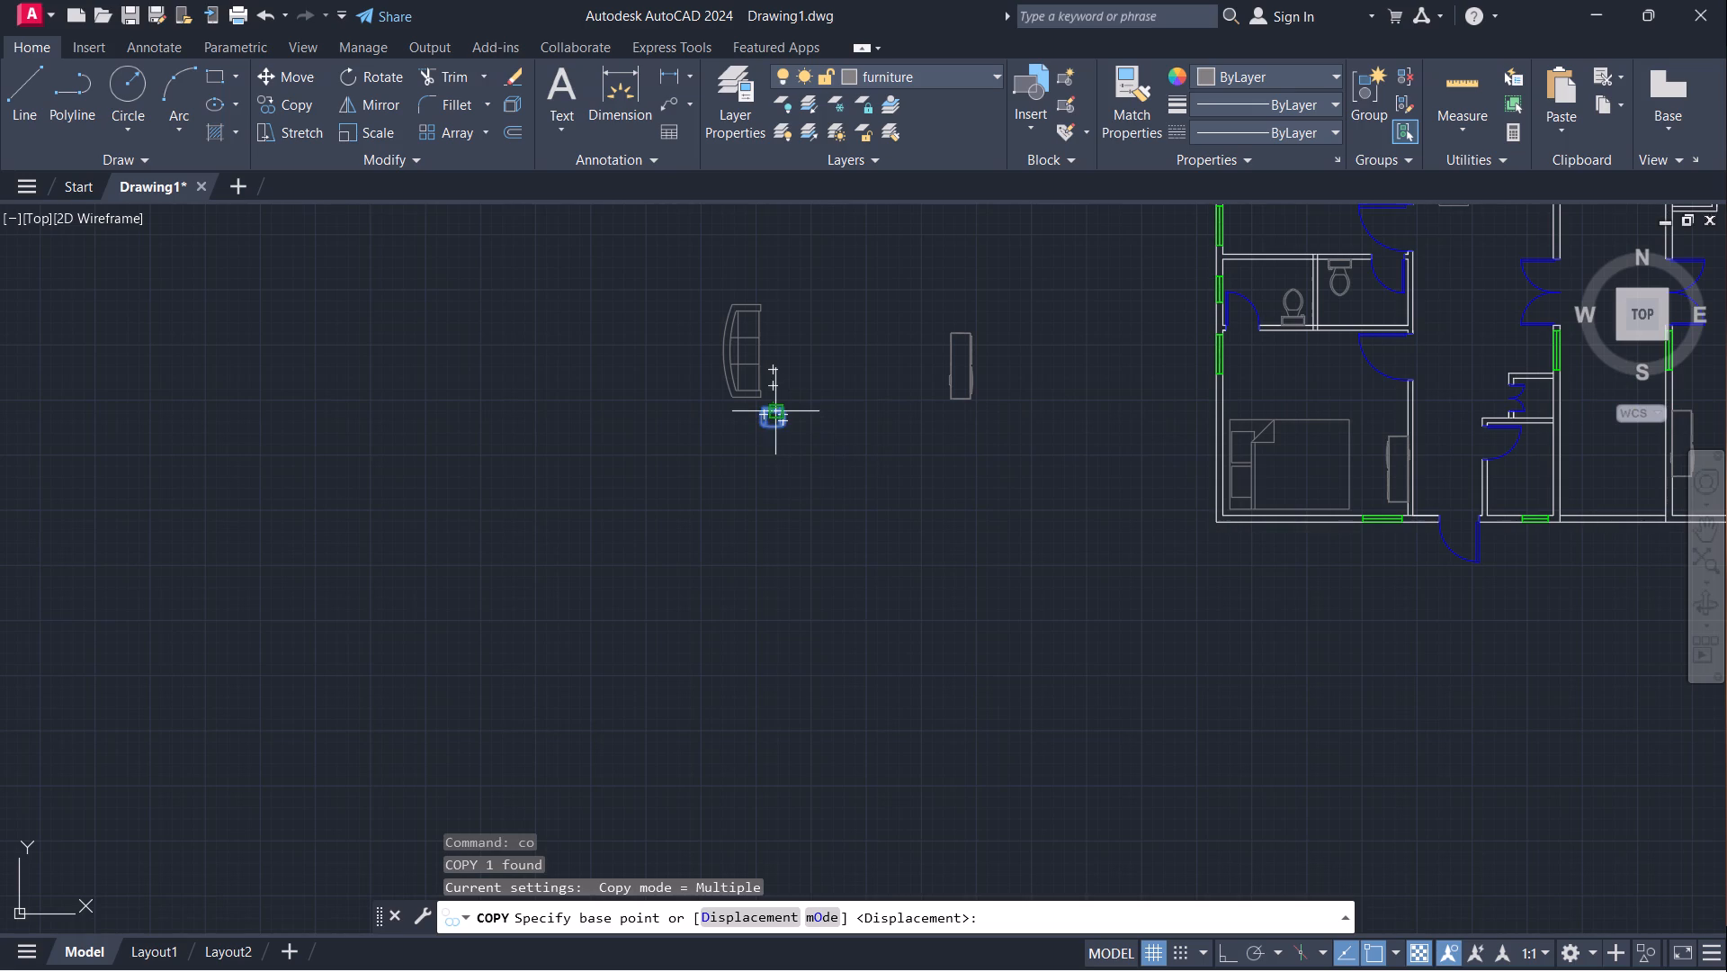
{"action": "left_click", "coordinate": [769, 404]}
{"action": "scroll", "coordinate": [908, 456], "scroll_direction": "down", "scroll_amount": 1}
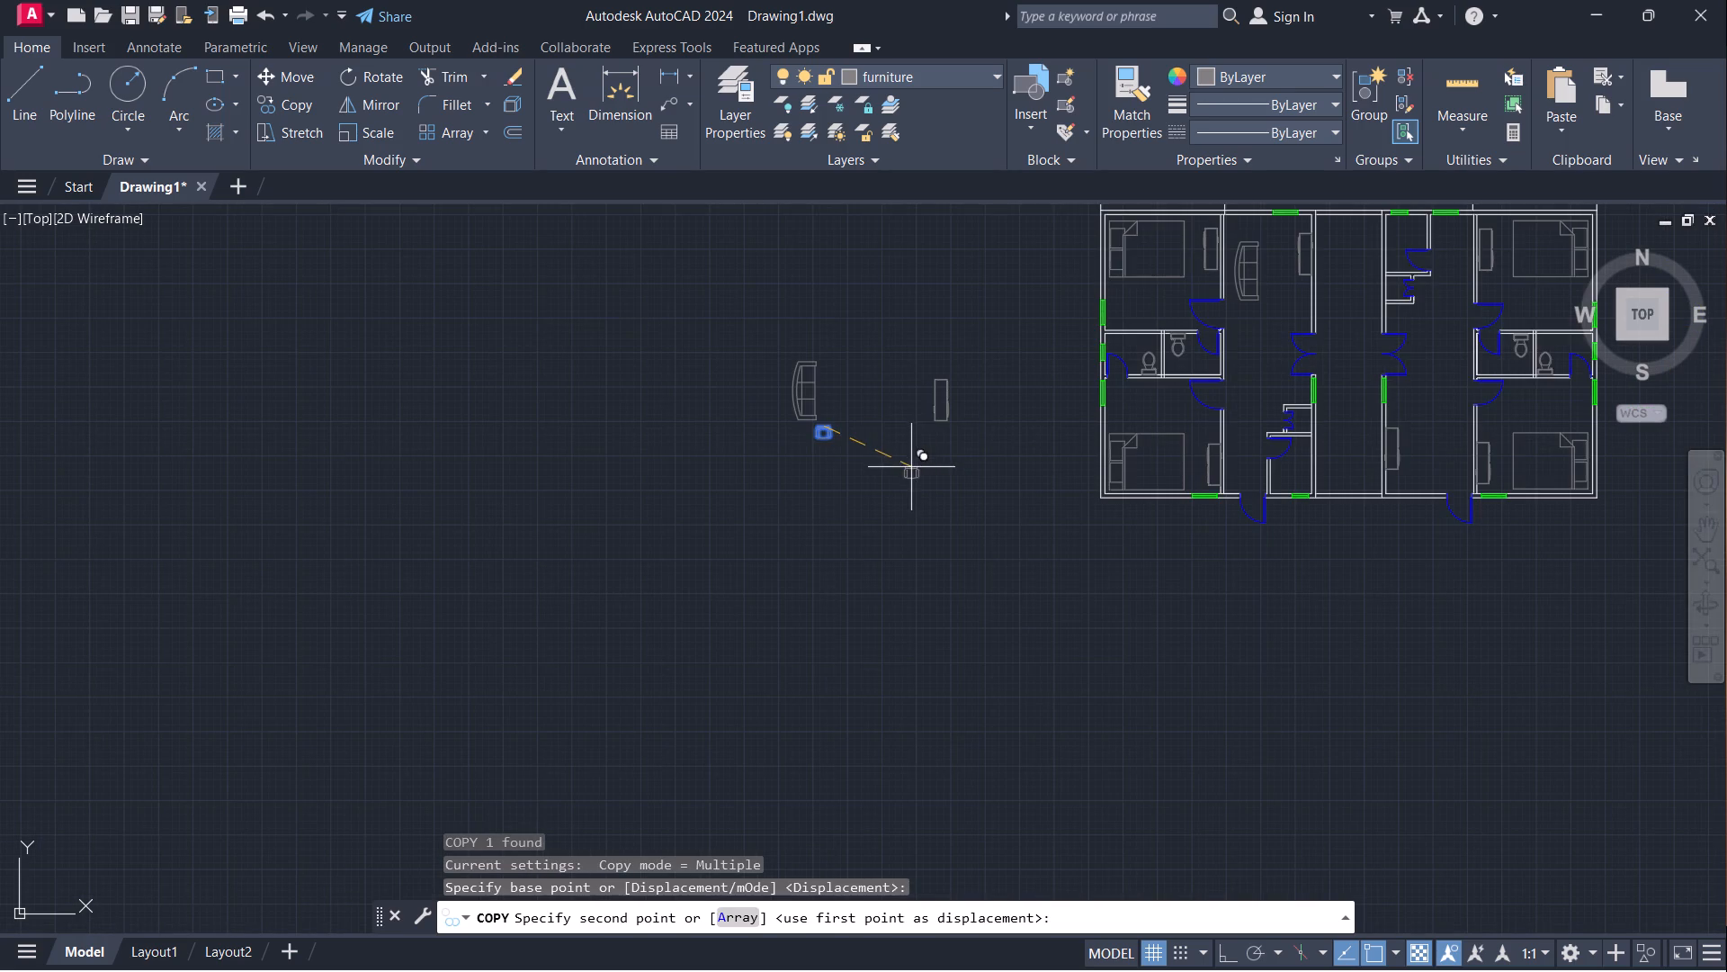
{"action": "scroll", "coordinate": [969, 436], "scroll_direction": "down", "scroll_amount": 1}
{"action": "middle_click_drag", "start_coordinate": [969, 436], "coordinate": [741, 578]}
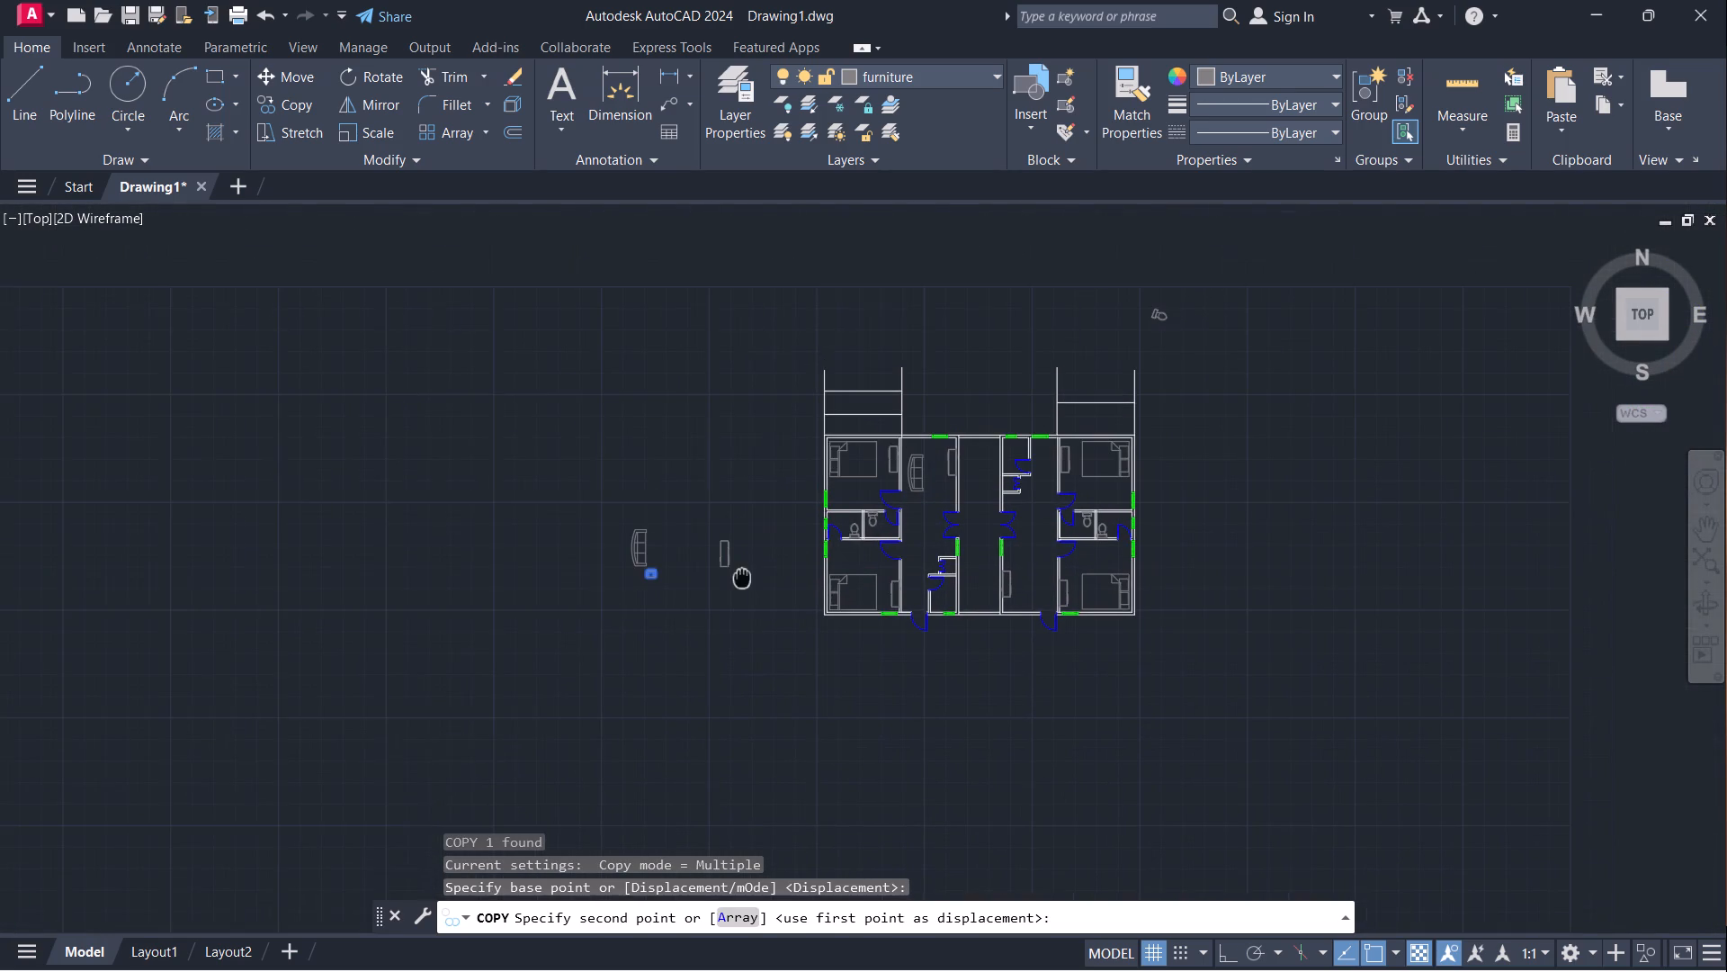
{"action": "middle_click_drag", "start_coordinate": [741, 578], "coordinate": [739, 581]}
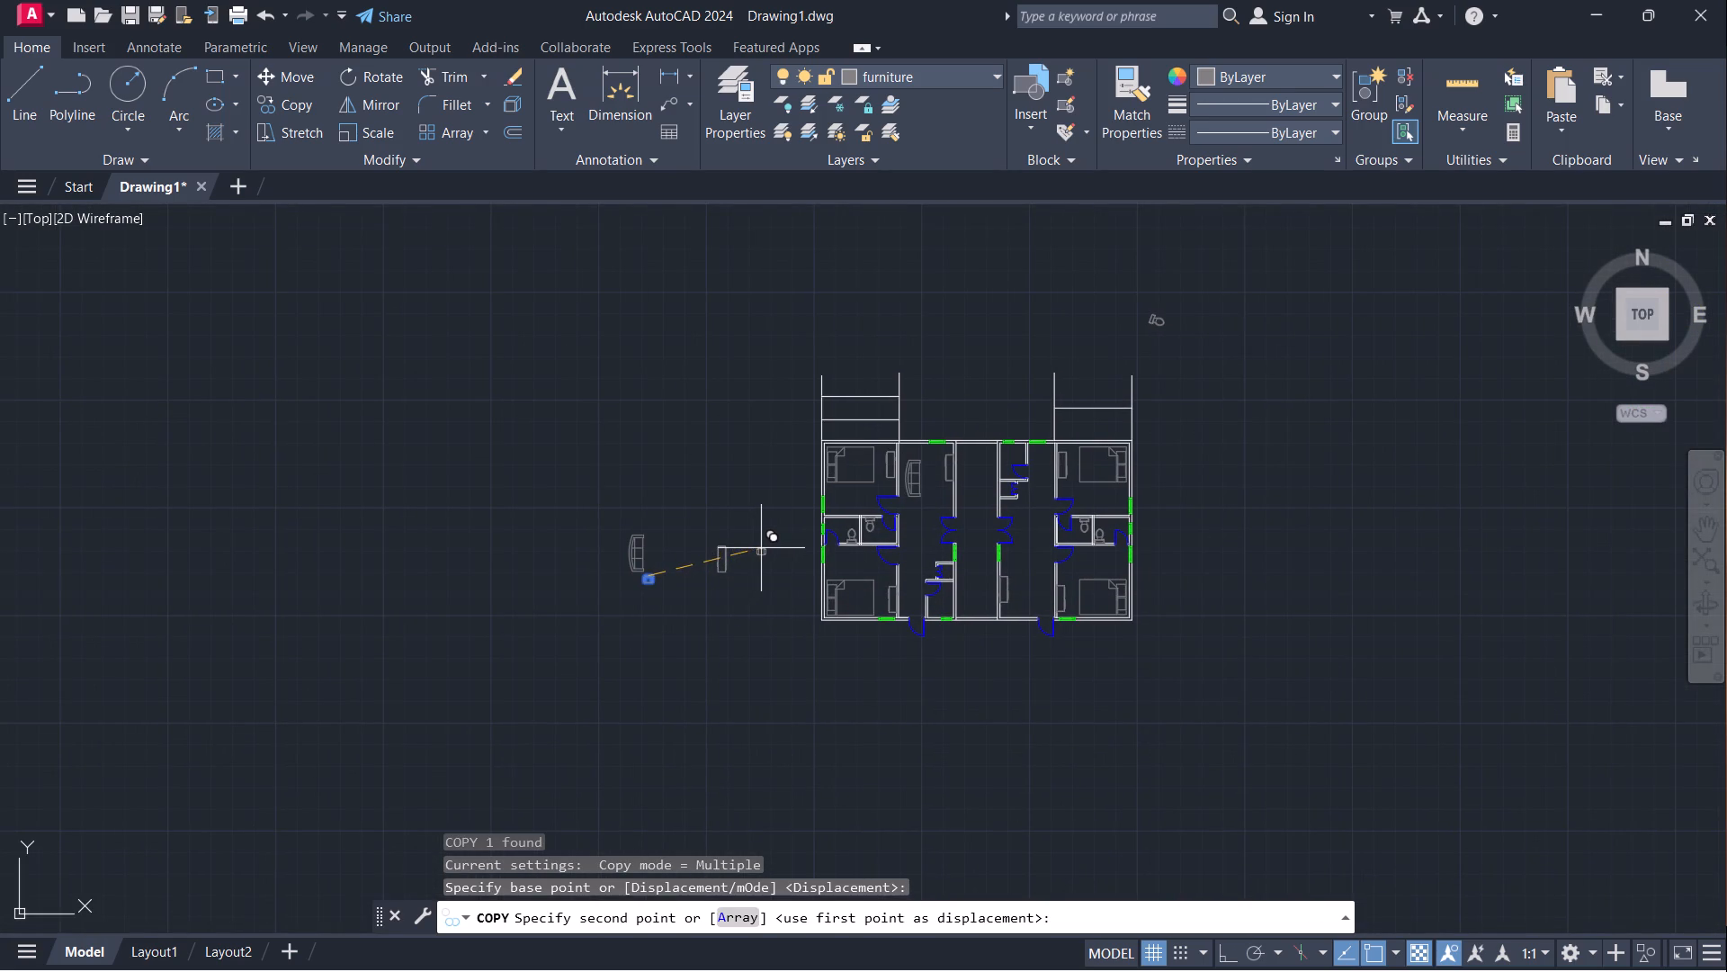
{"action": "scroll", "coordinate": [1031, 451], "scroll_direction": "up", "scroll_amount": 1}
{"action": "scroll", "coordinate": [845, 480], "scroll_direction": "up", "scroll_amount": 2}
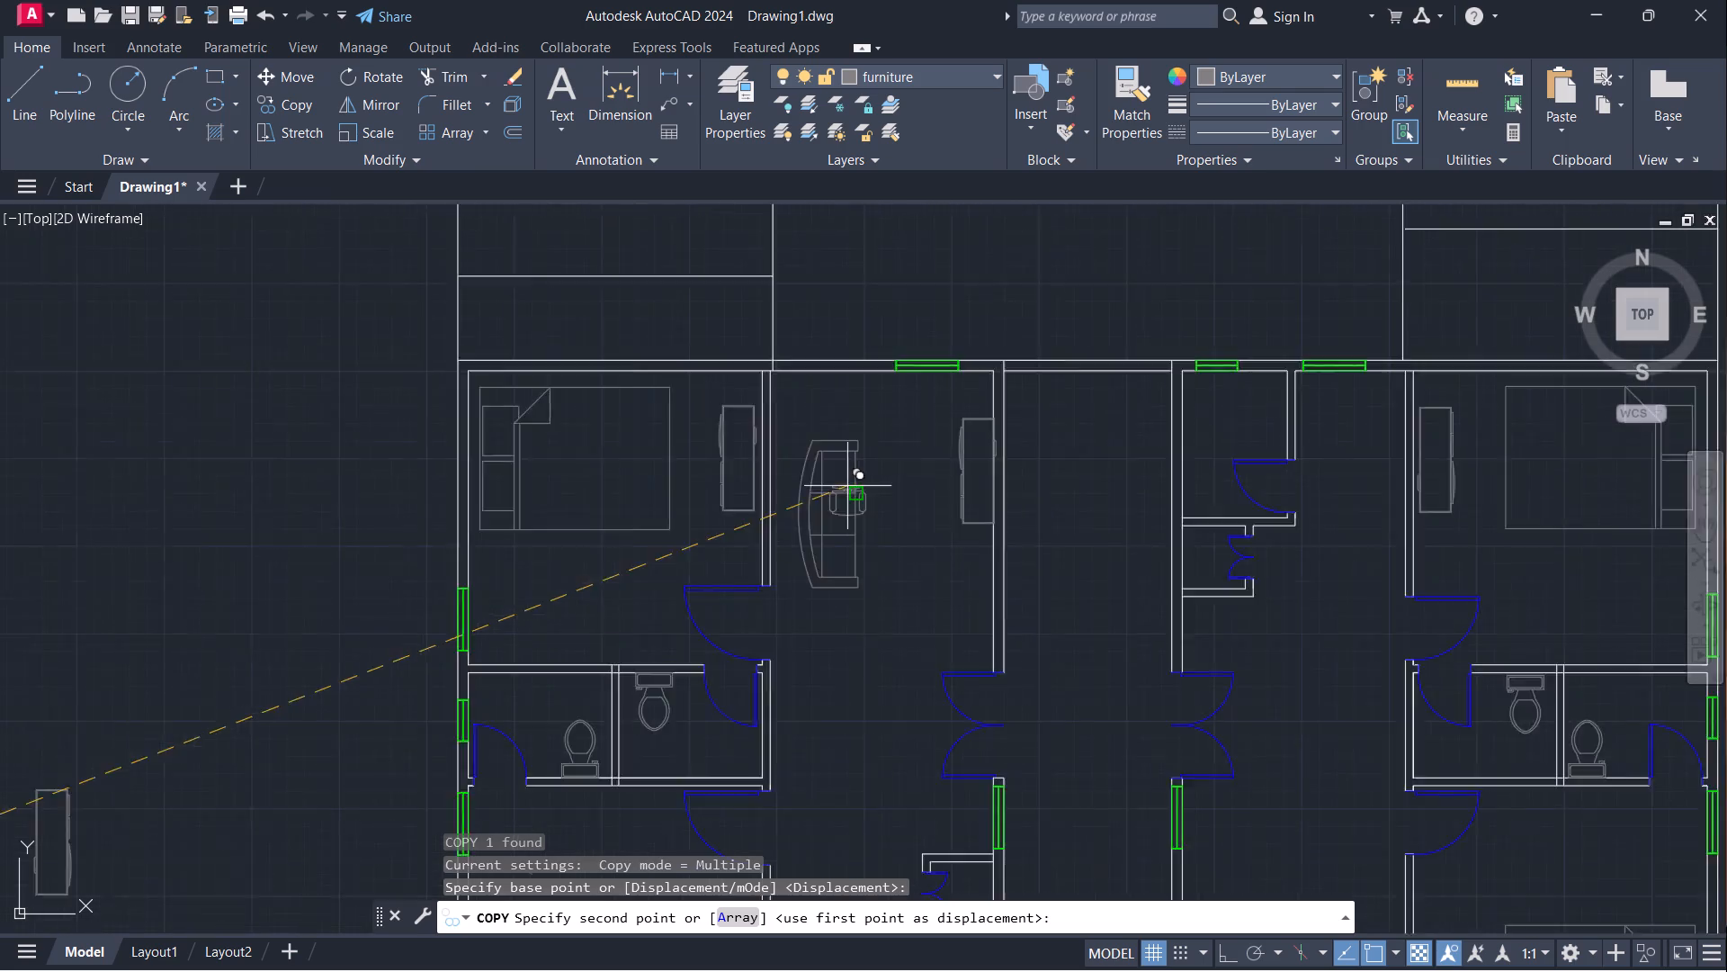
{"action": "scroll", "coordinate": [847, 486], "scroll_direction": "up", "scroll_amount": 1}
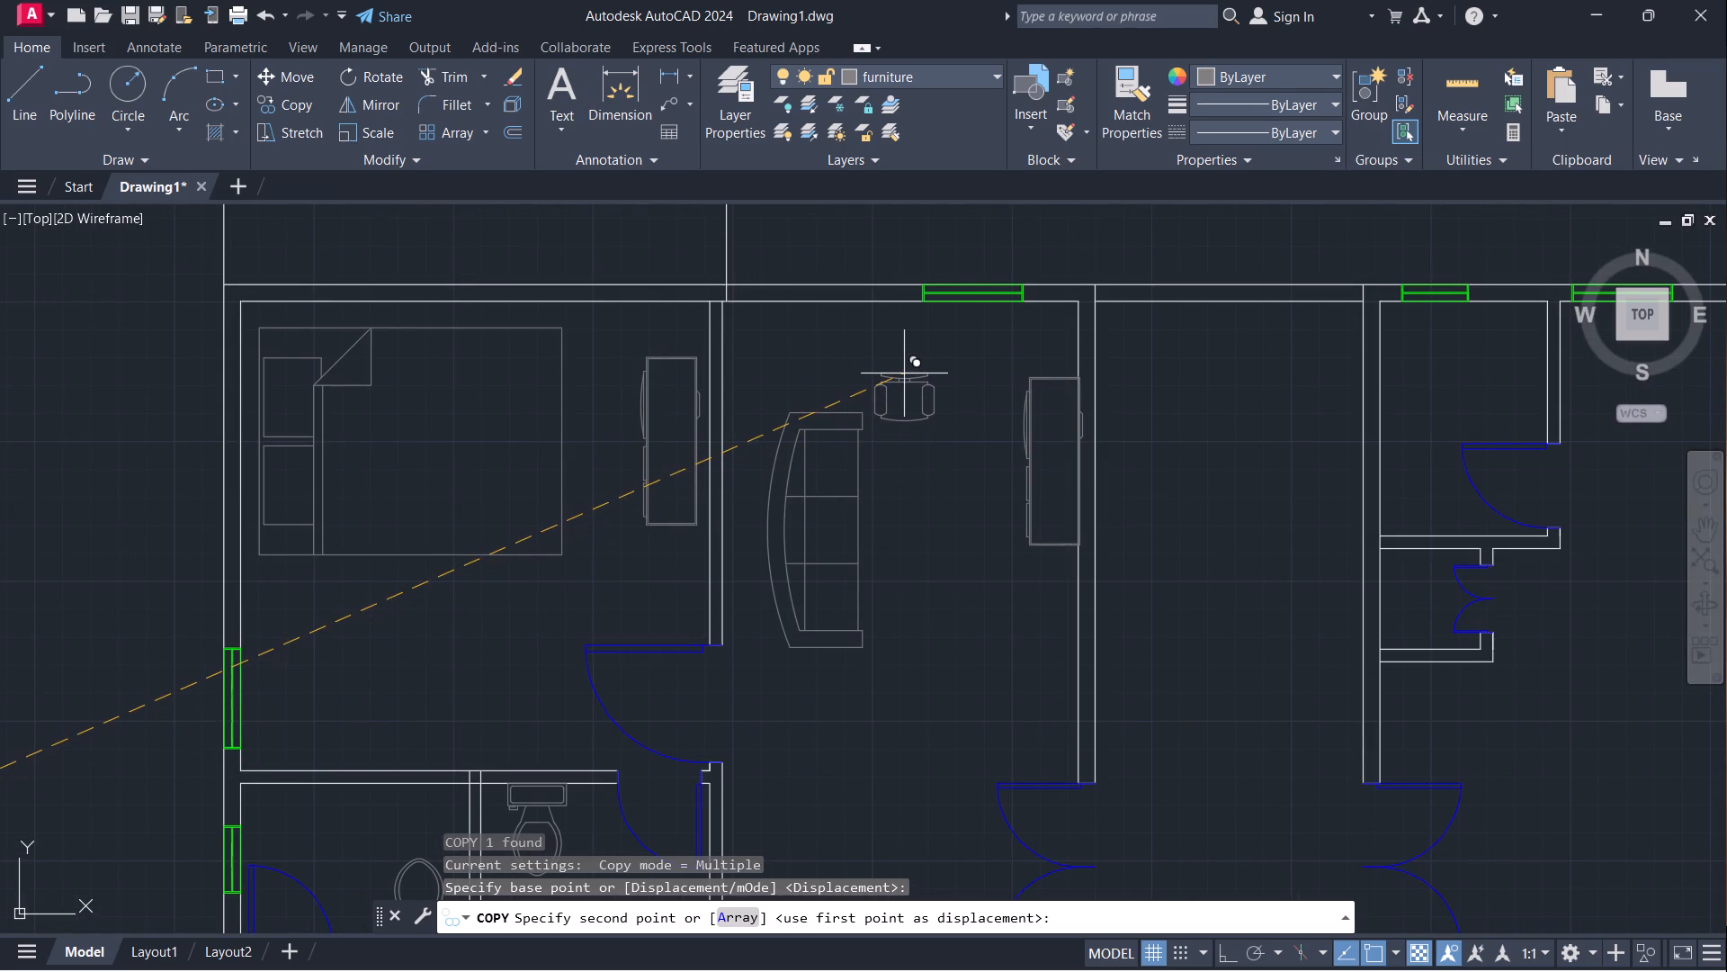
{"action": "left_click", "coordinate": [906, 372]}
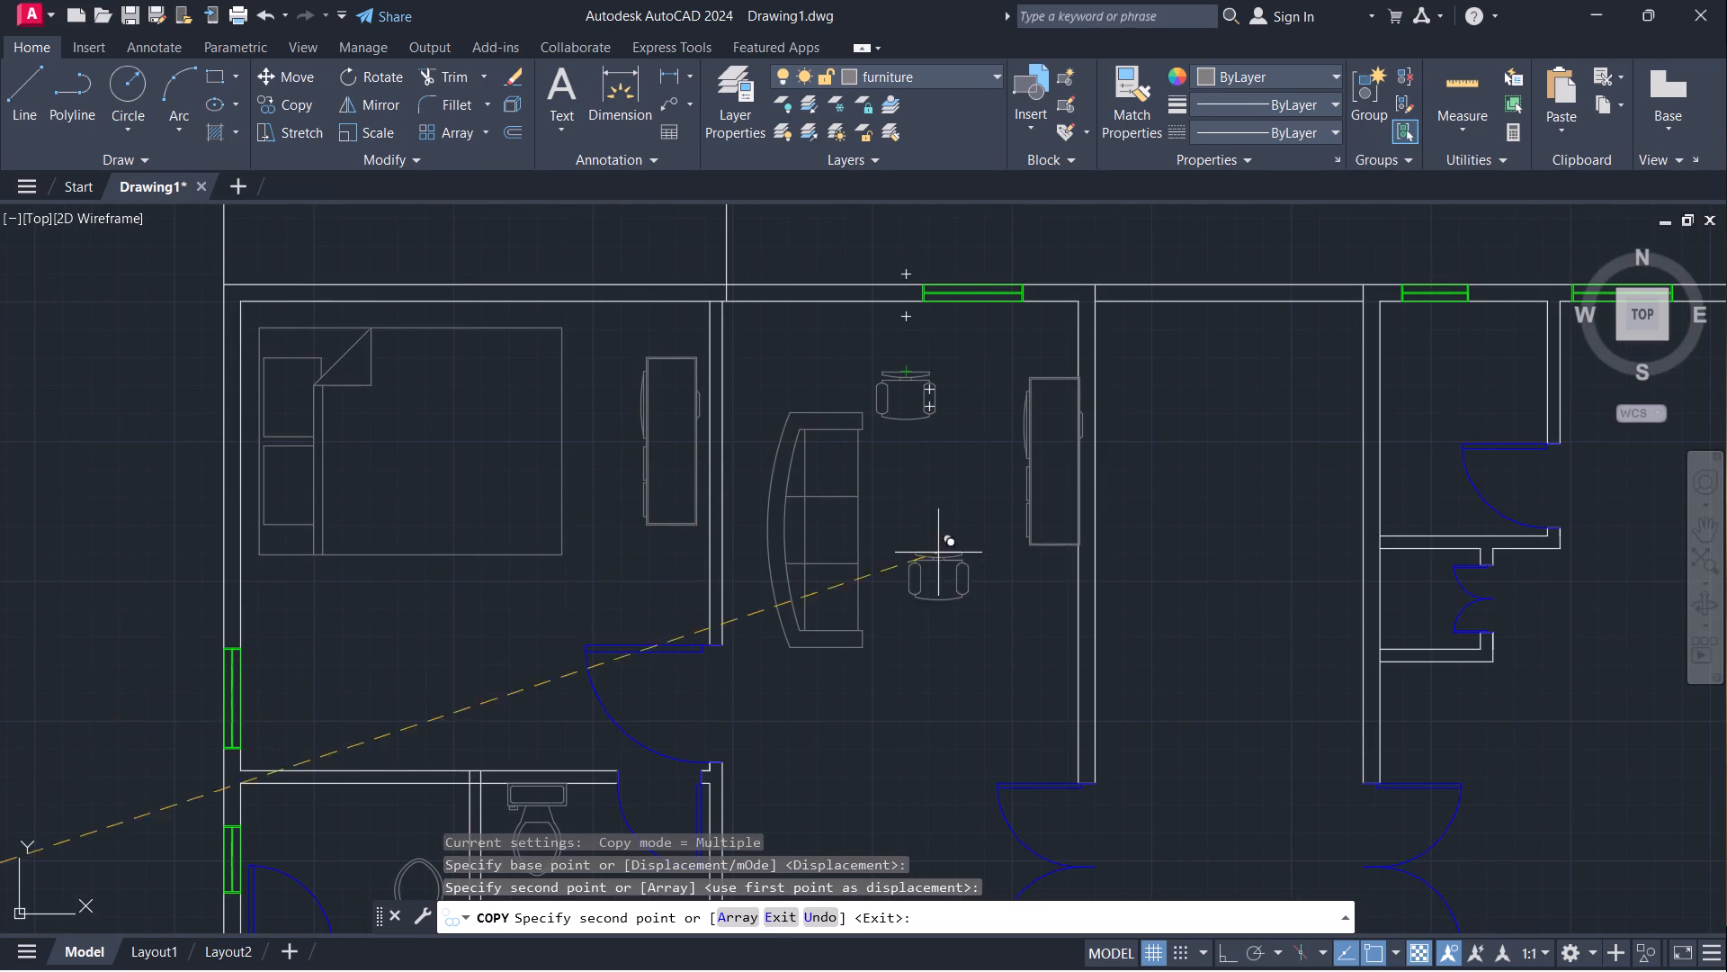
{"action": "left_click", "coordinate": [922, 643]}
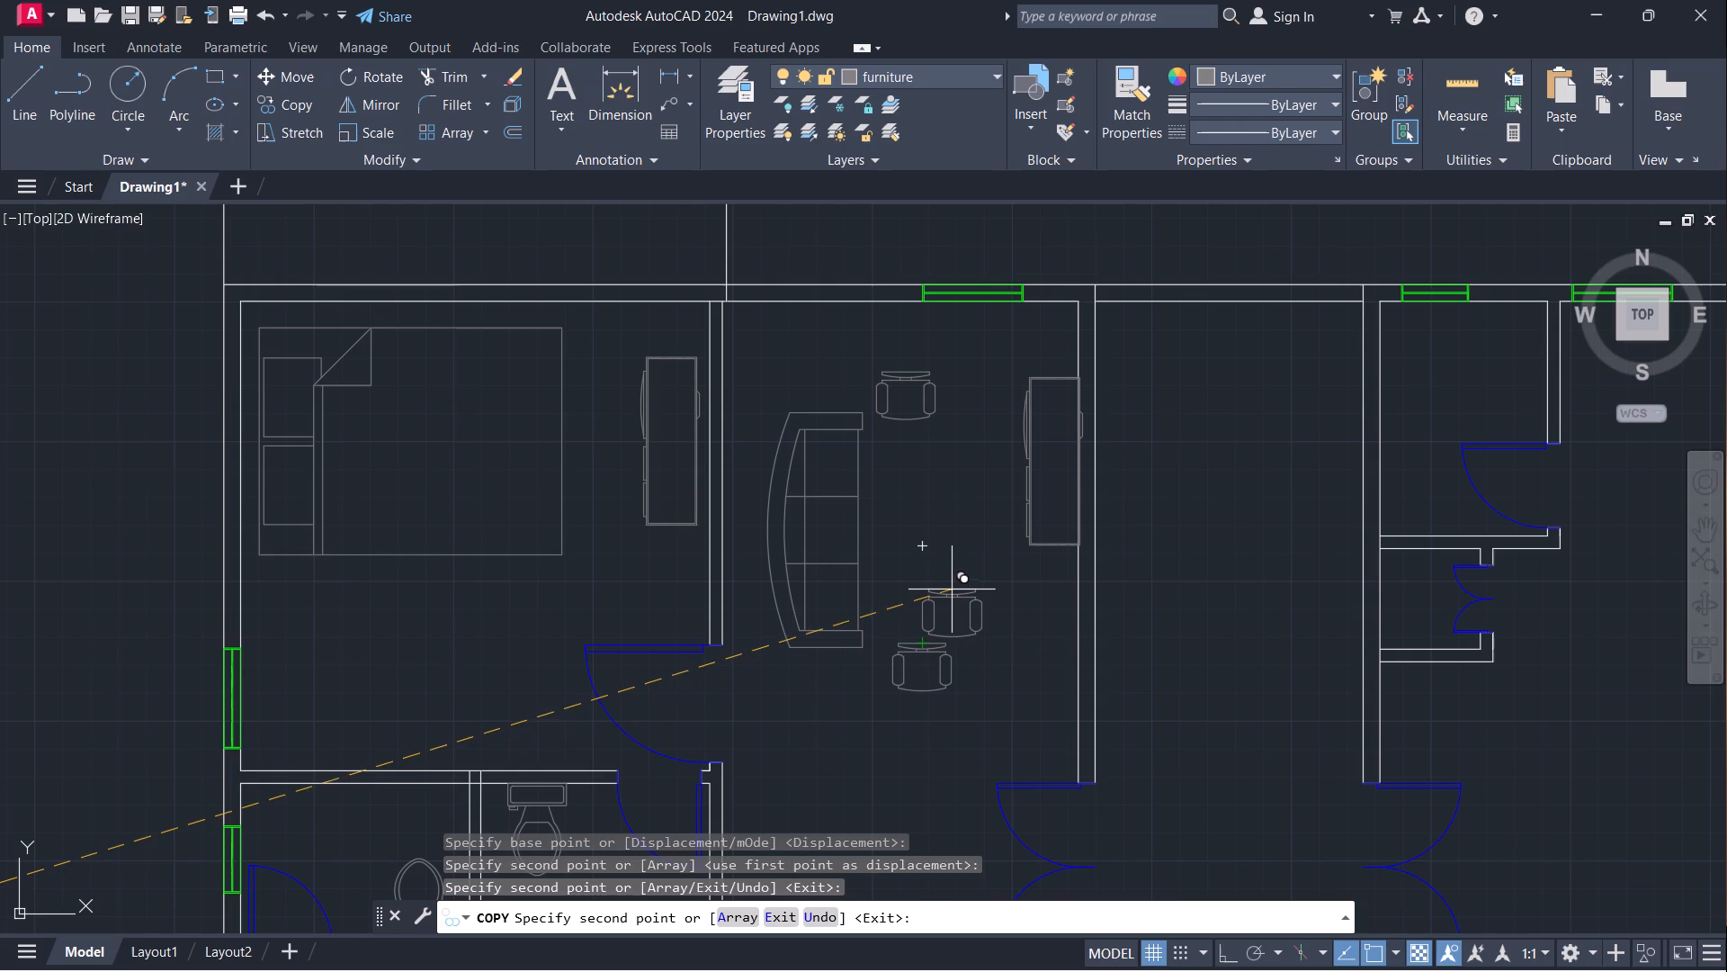
{"action": "key", "text": "Escape"}
Rotate the south armchair by 180° about the middle of its back so it faces north.
{"action": "left_click", "coordinate": [920, 641]}
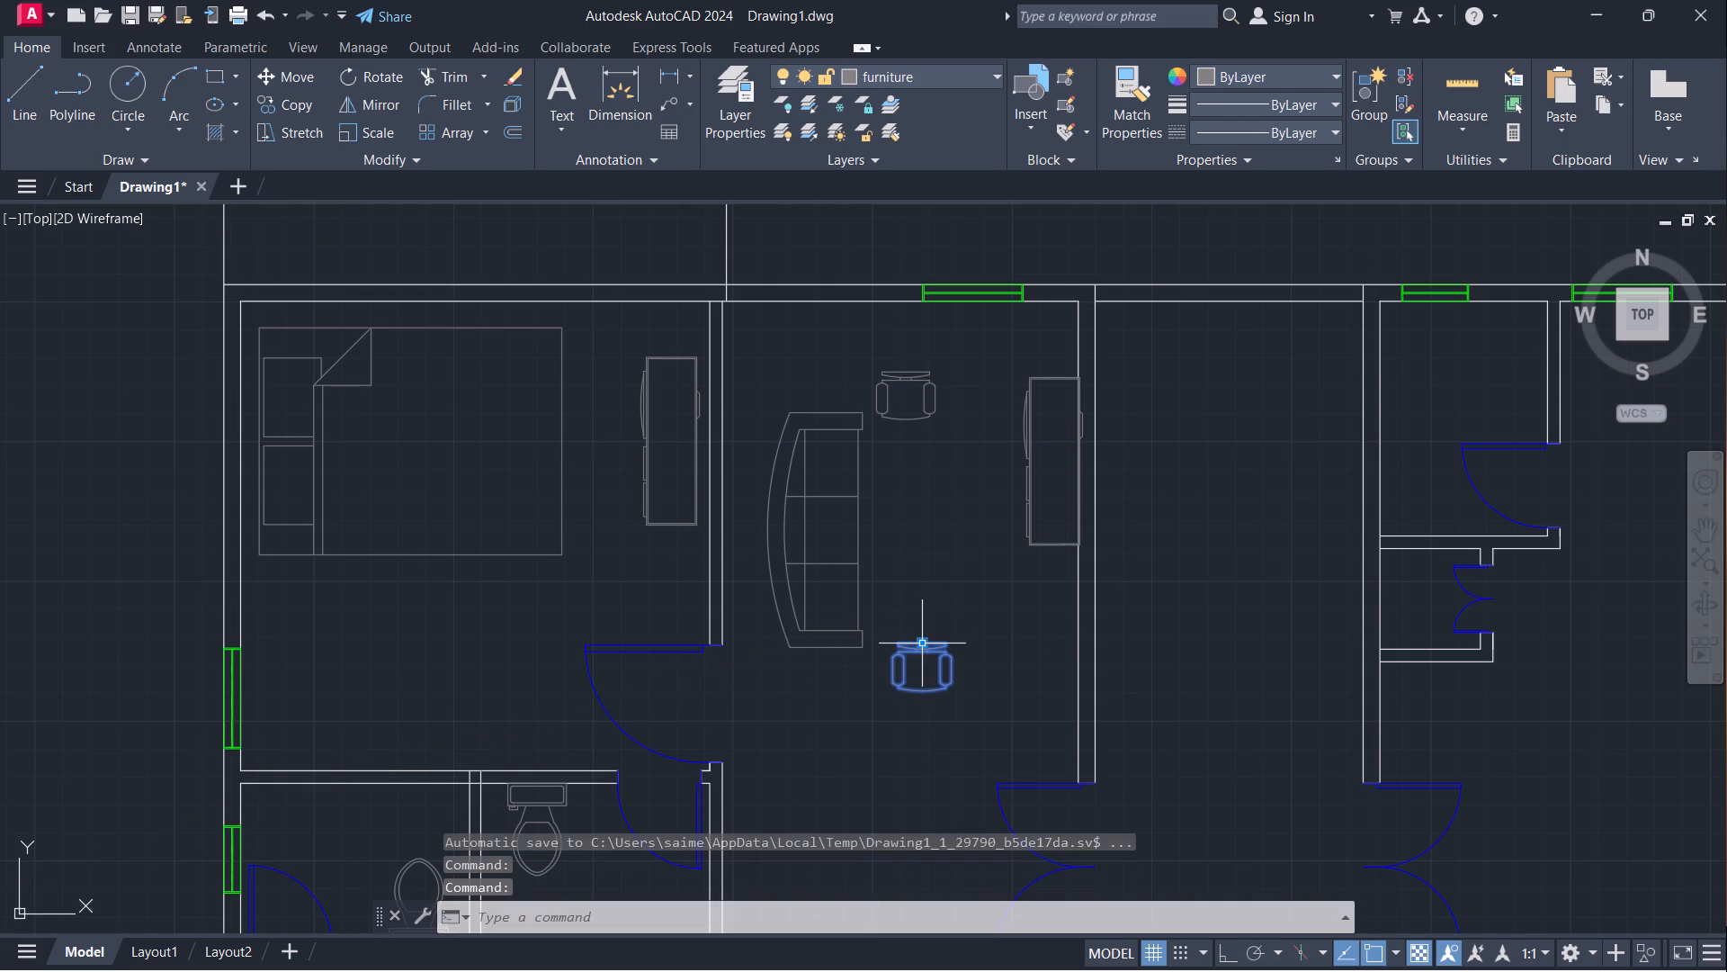
{"action": "key", "text": "r"}
{"action": "key", "text": "o"}
{"action": "key", "text": "Return"}
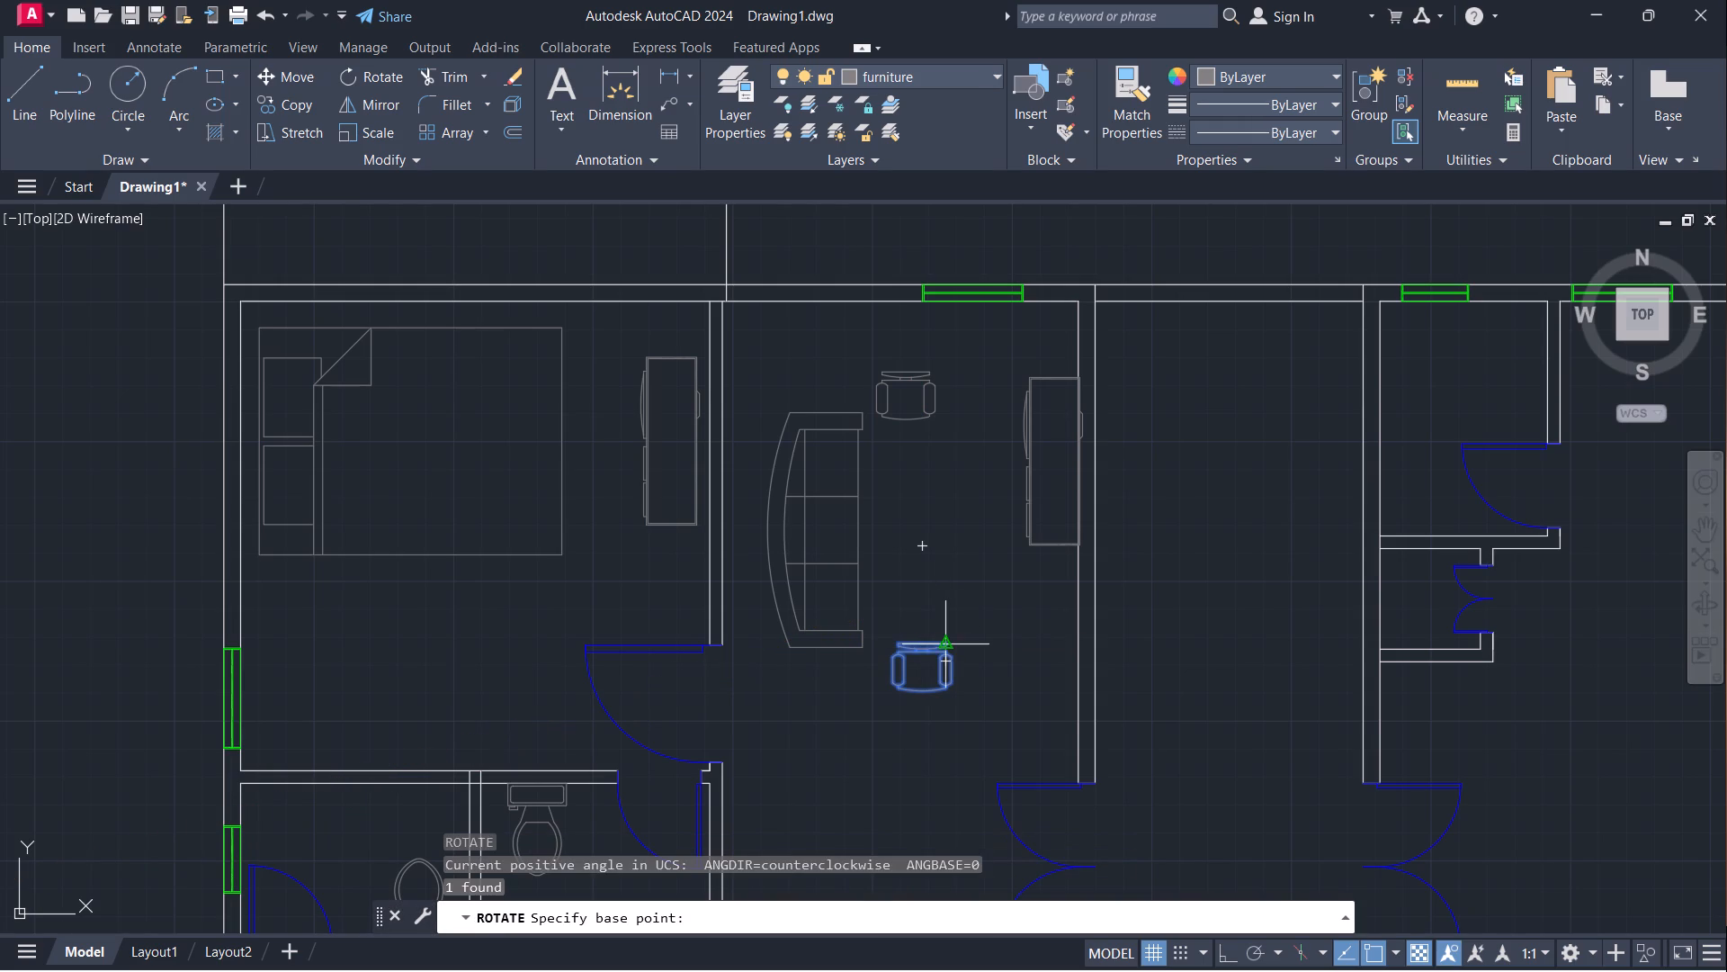
{"action": "left_click", "coordinate": [925, 638]}
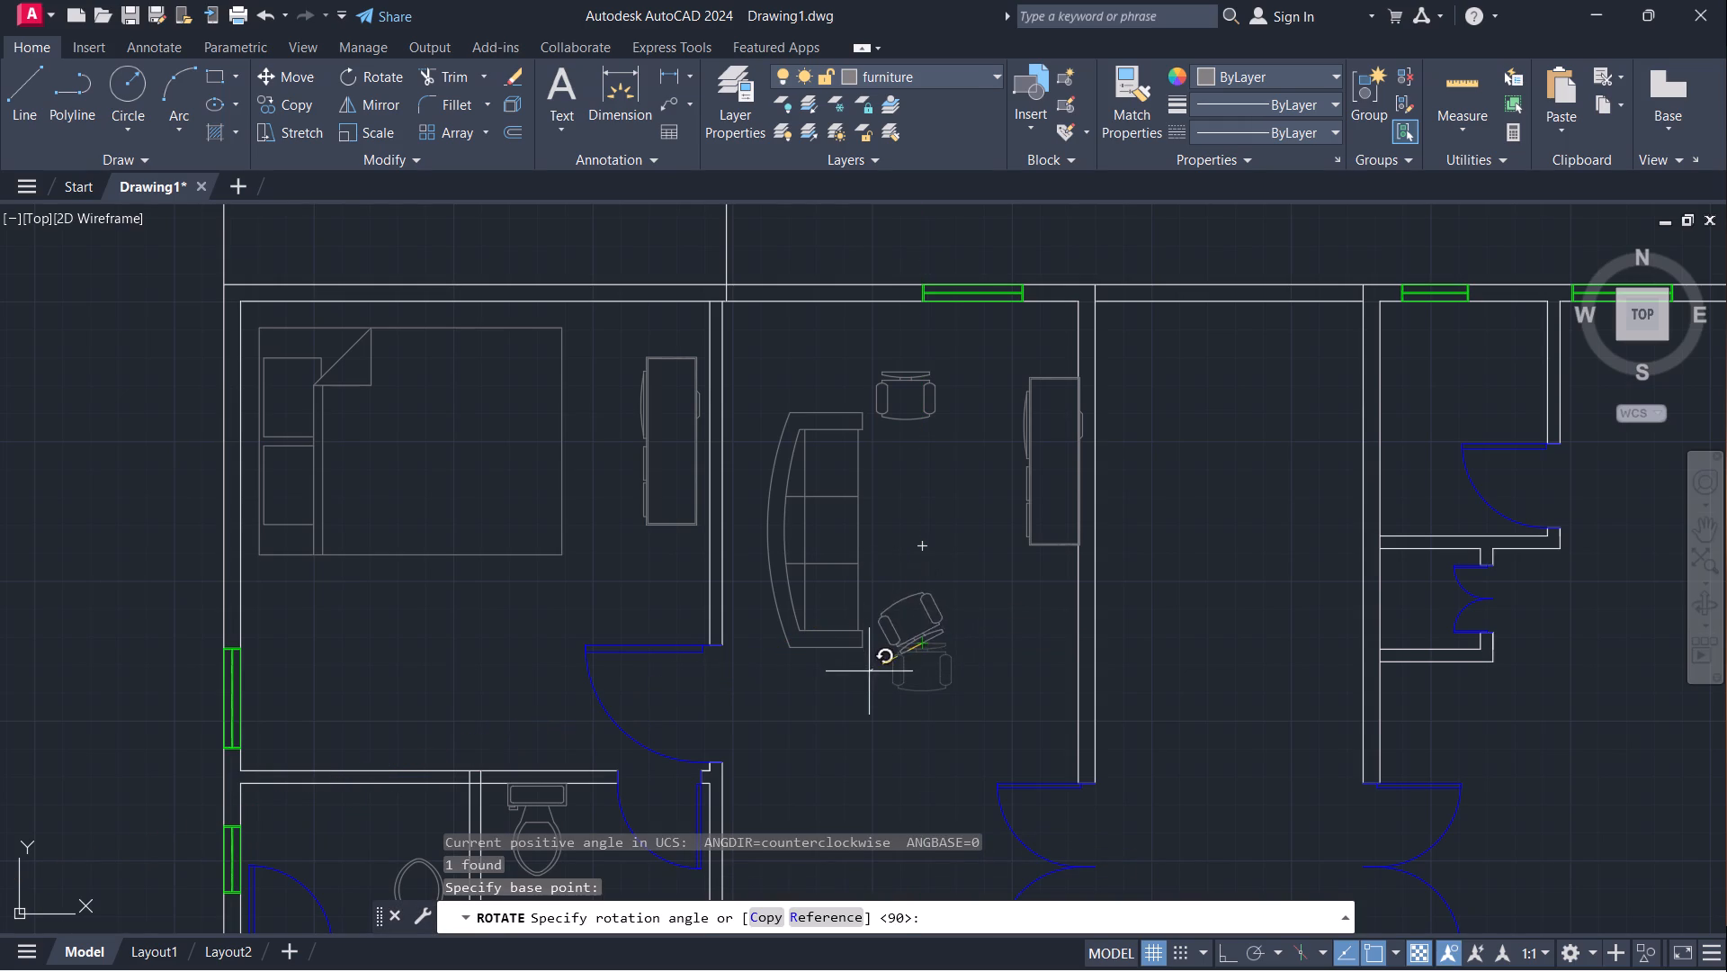
{"action": "left_click", "coordinate": [874, 640]}
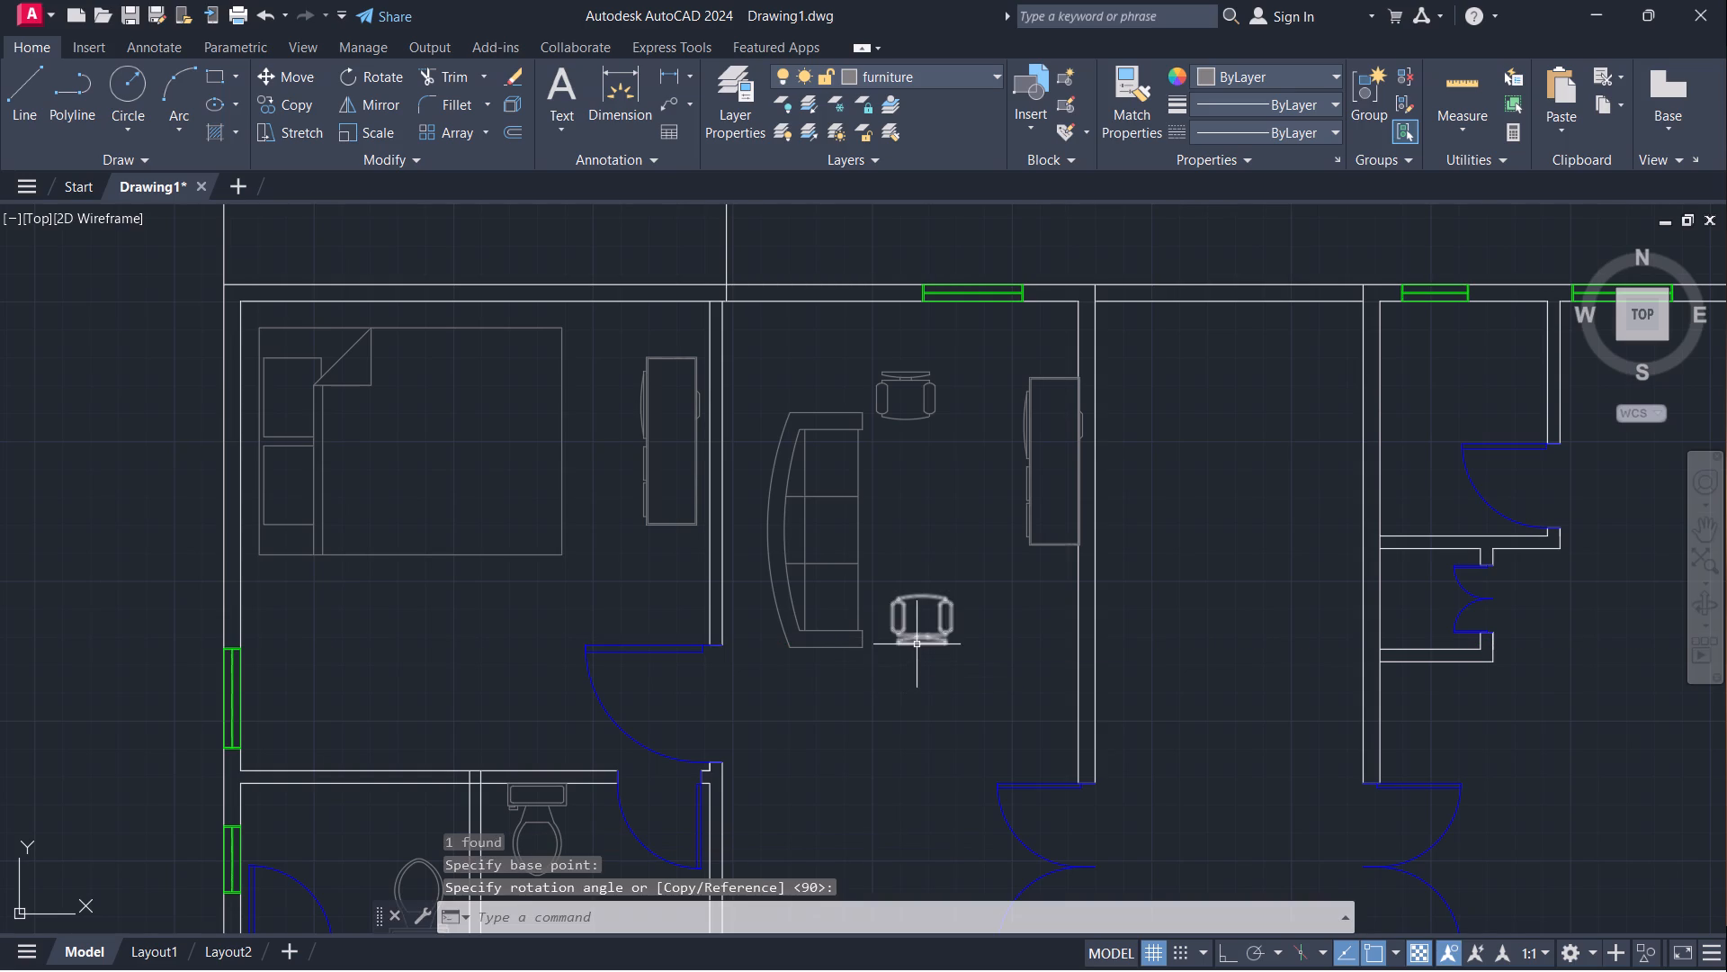
Move the rotated armchair slightly south, just past the sofa's south end.
{"action": "left_click", "coordinate": [917, 644]}
{"action": "key", "text": "m"}
{"action": "key", "text": "Return"}
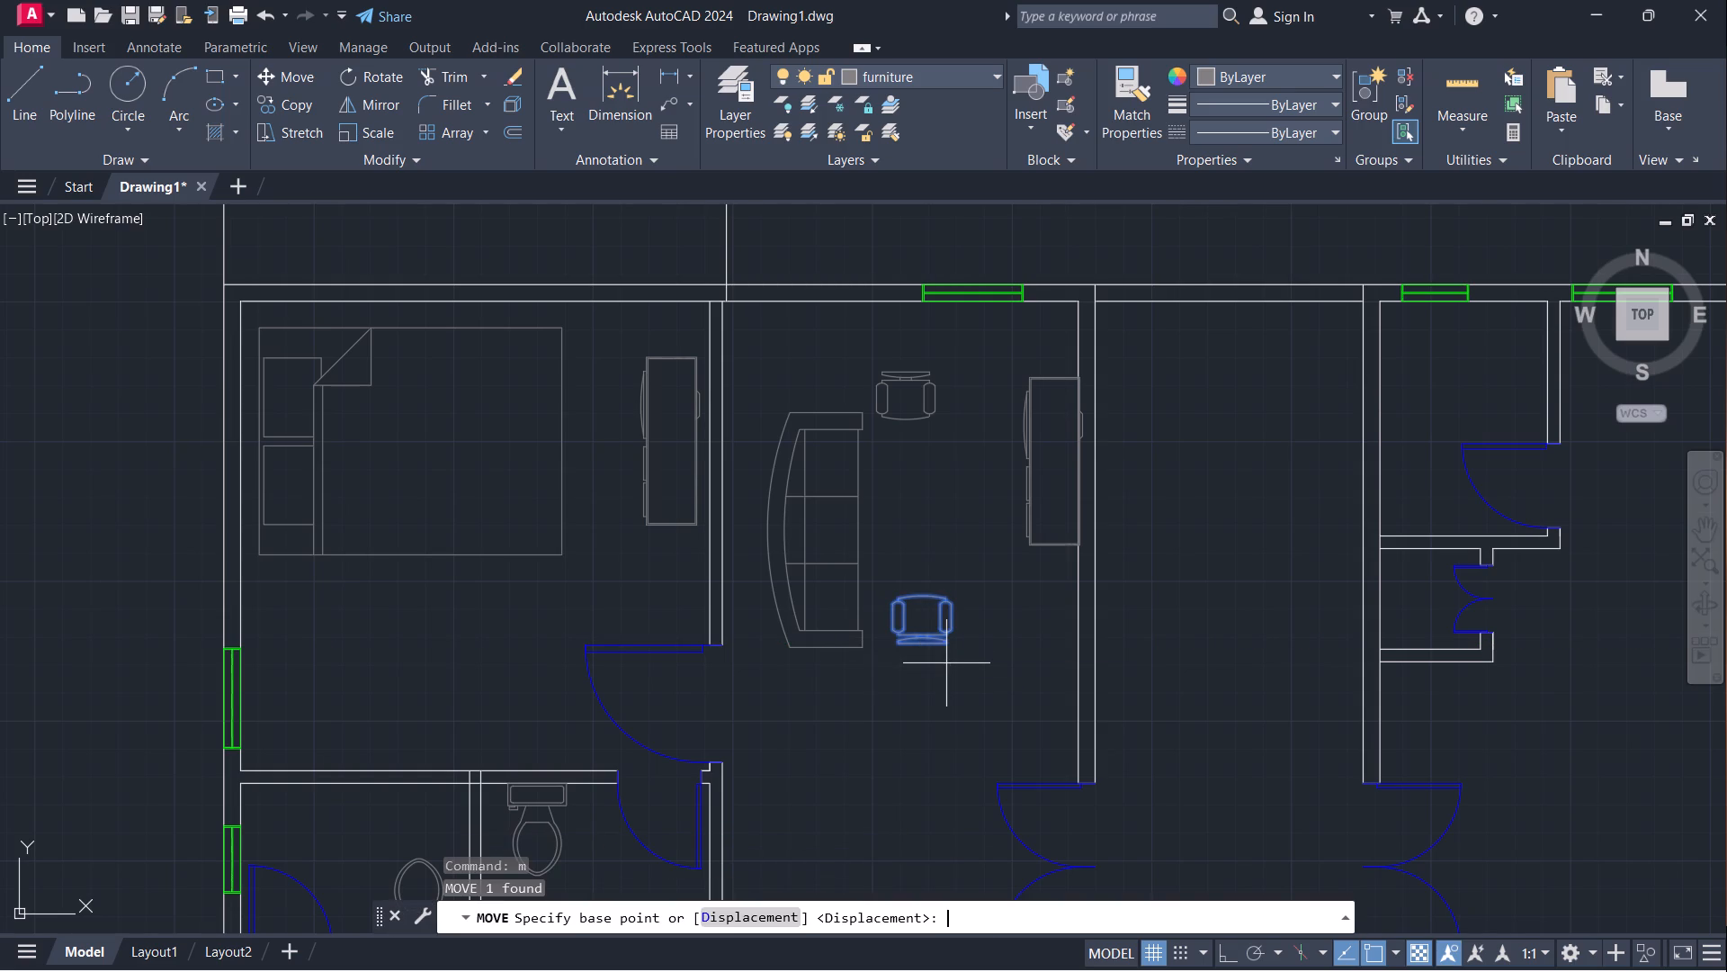
{"action": "left_click", "coordinate": [923, 645]}
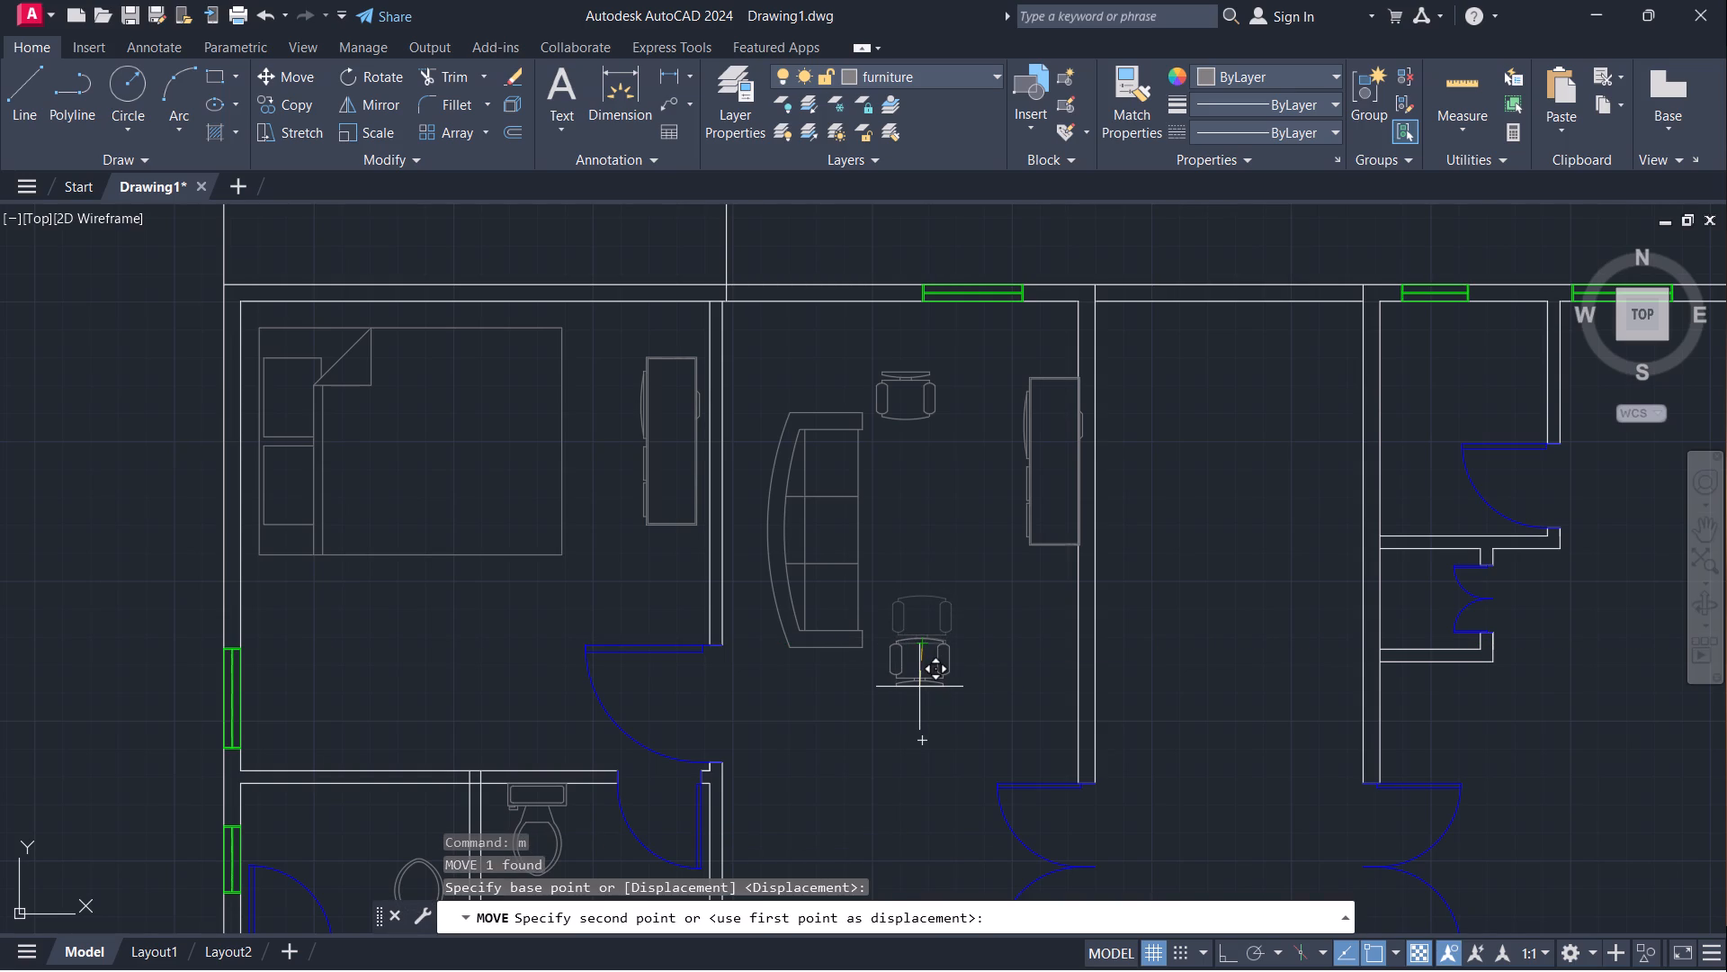
{"action": "left_click", "coordinate": [919, 687]}
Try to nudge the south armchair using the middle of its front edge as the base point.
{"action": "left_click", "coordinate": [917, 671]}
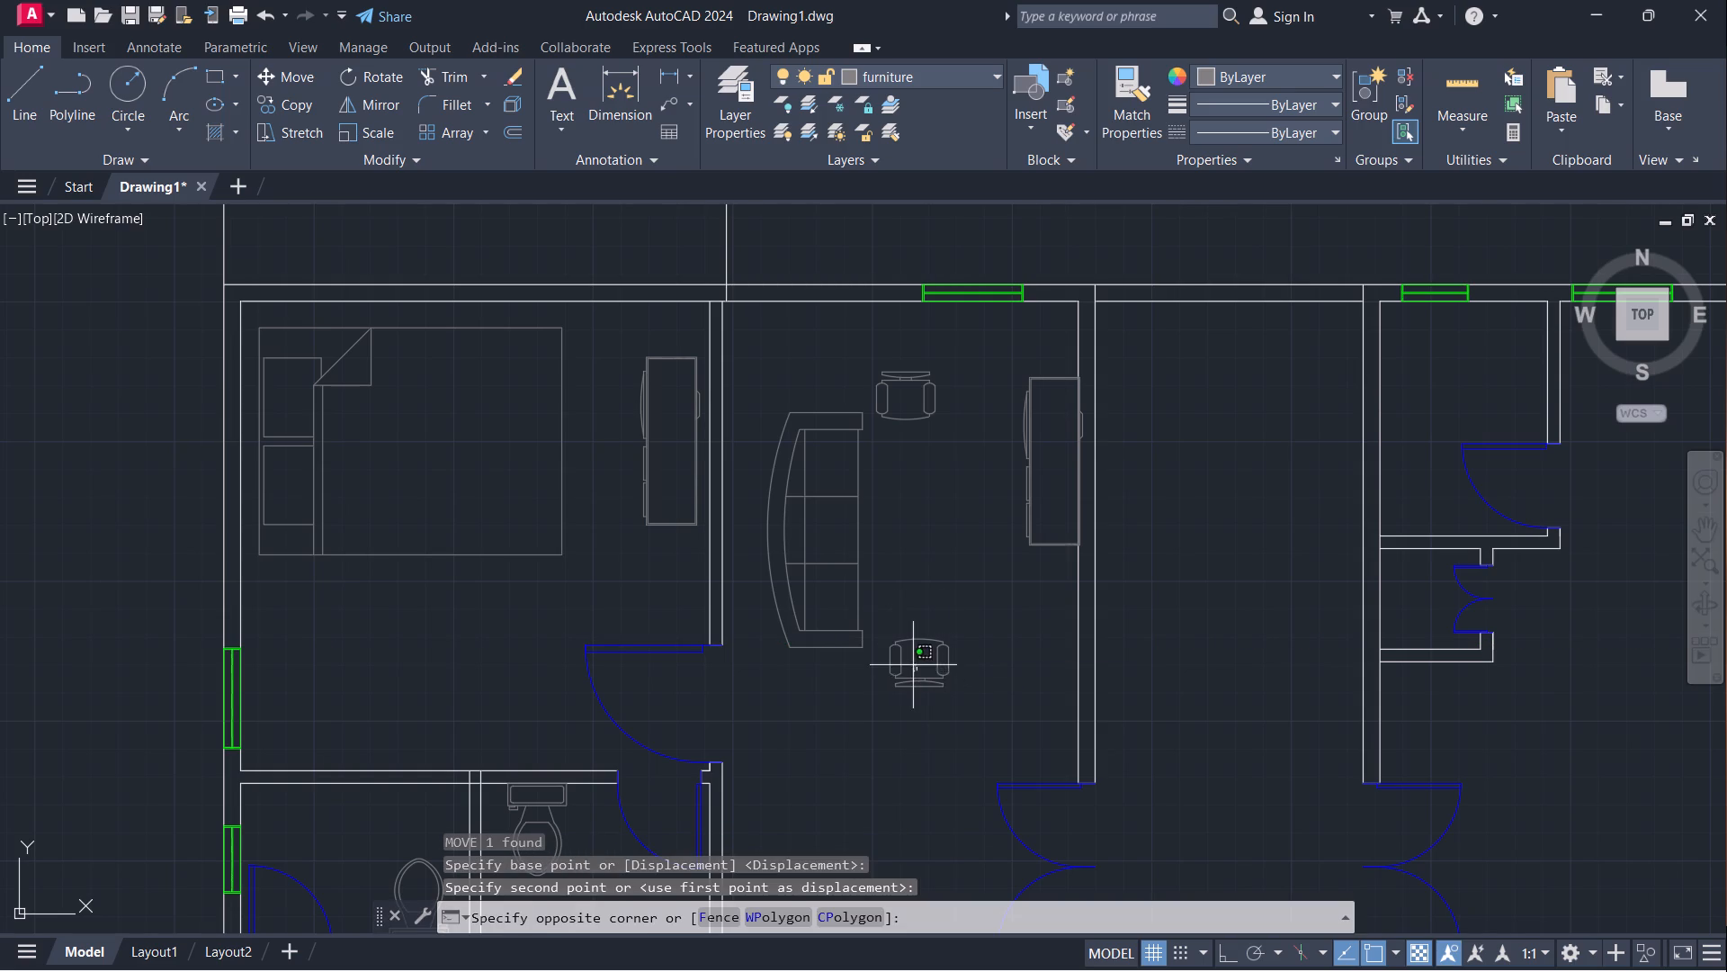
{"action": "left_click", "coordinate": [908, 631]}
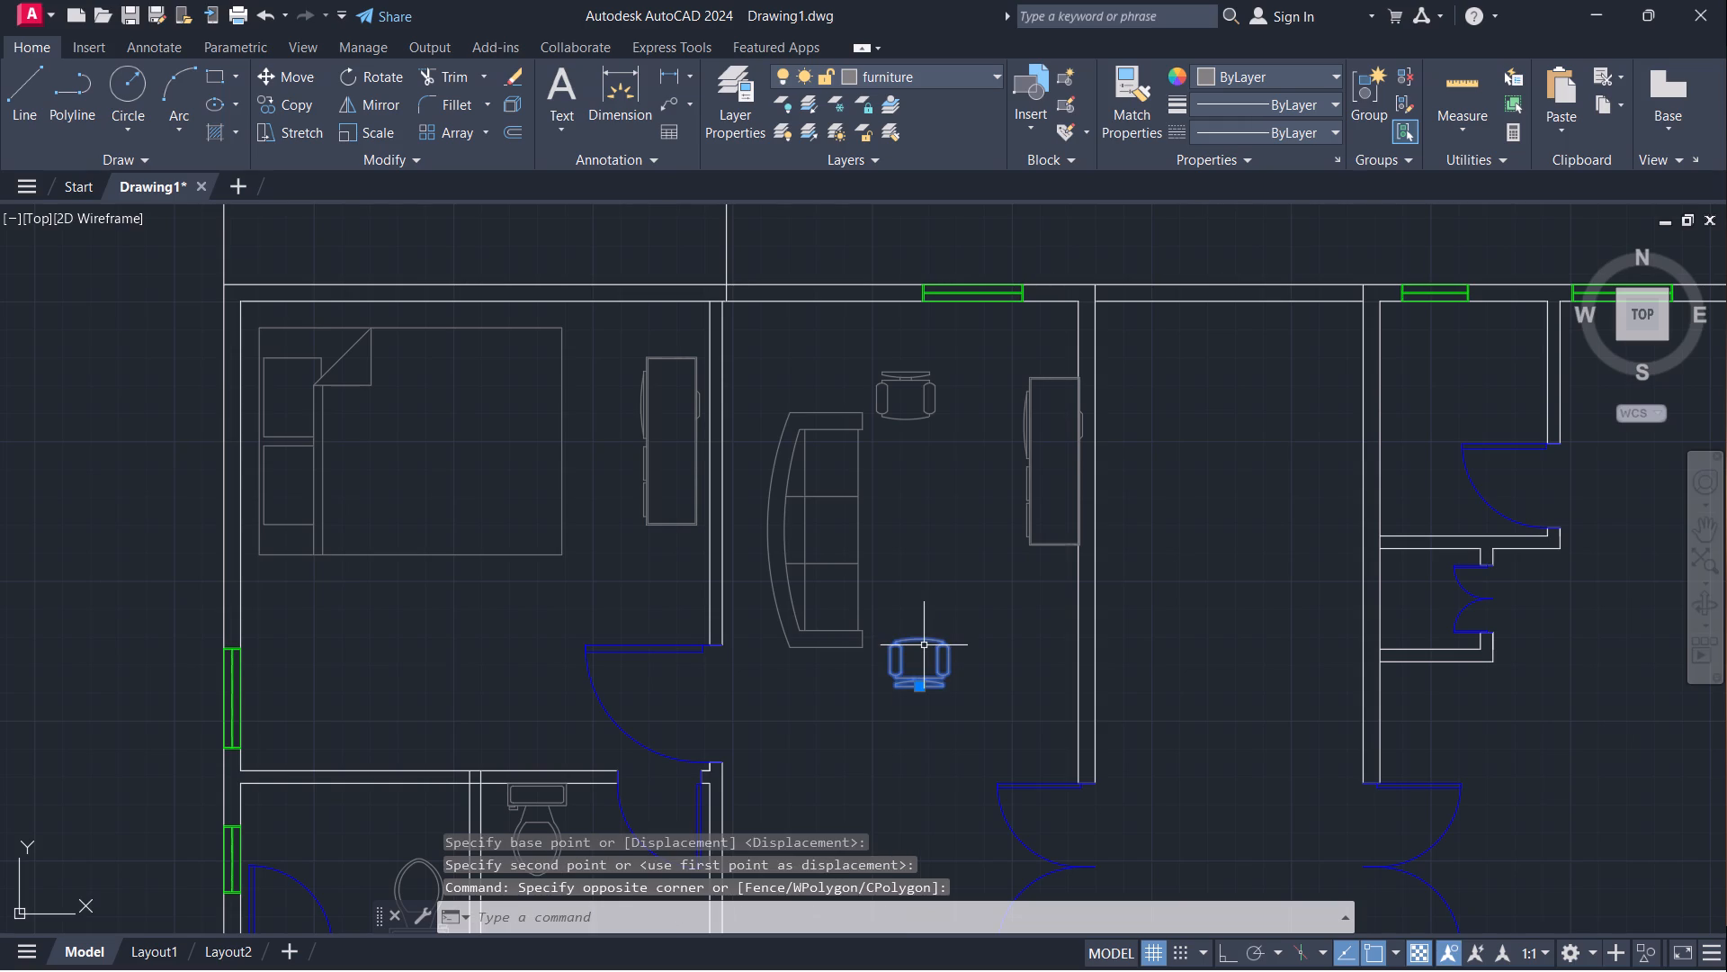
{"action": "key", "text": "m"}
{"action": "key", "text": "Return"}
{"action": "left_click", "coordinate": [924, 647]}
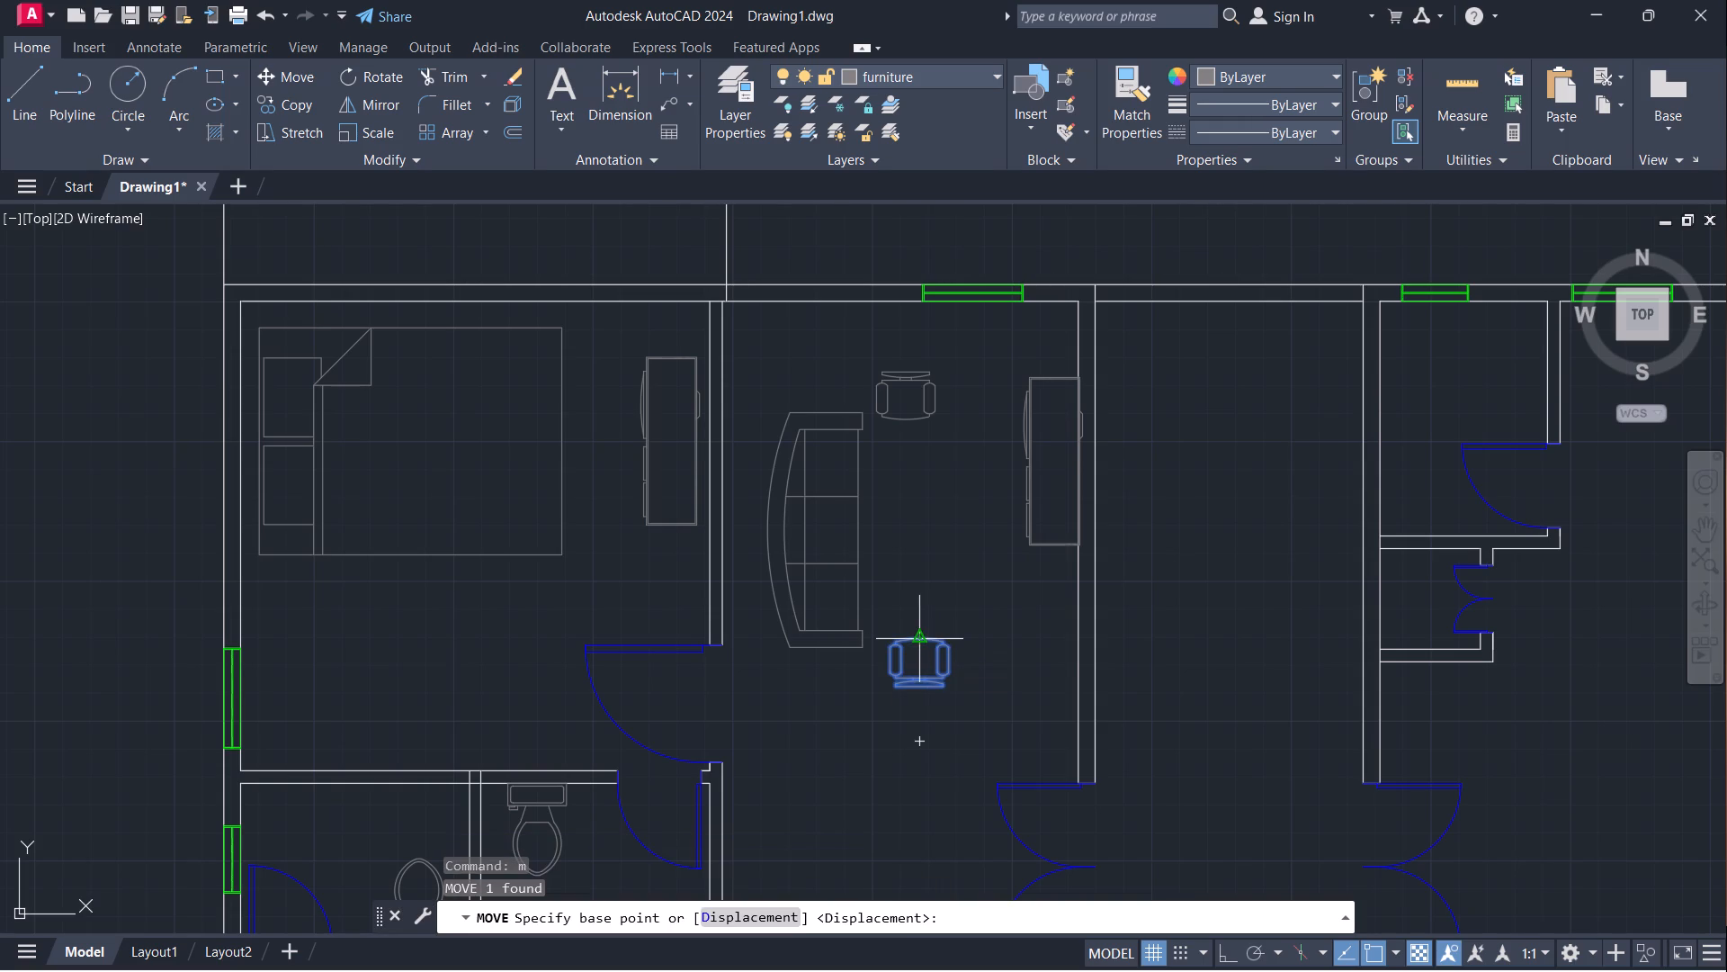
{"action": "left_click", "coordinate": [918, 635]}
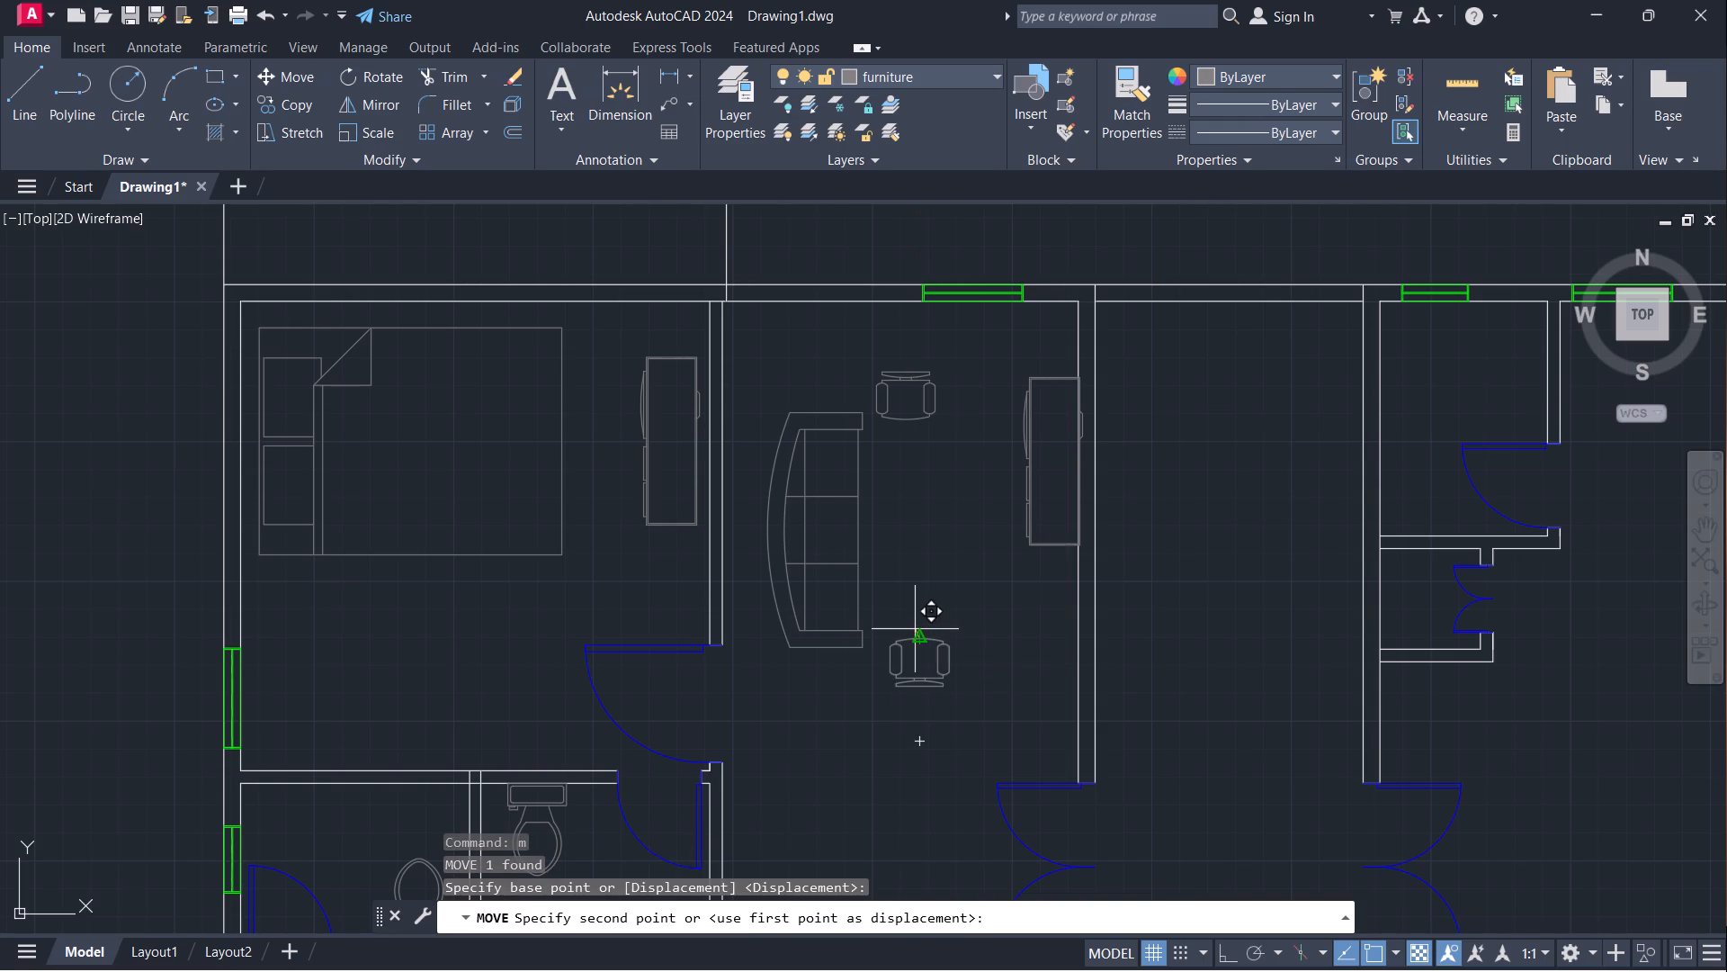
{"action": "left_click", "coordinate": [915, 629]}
Move the north armchair slightly southwest, closer to the sofa's north end.
{"action": "left_click", "coordinate": [907, 422]}
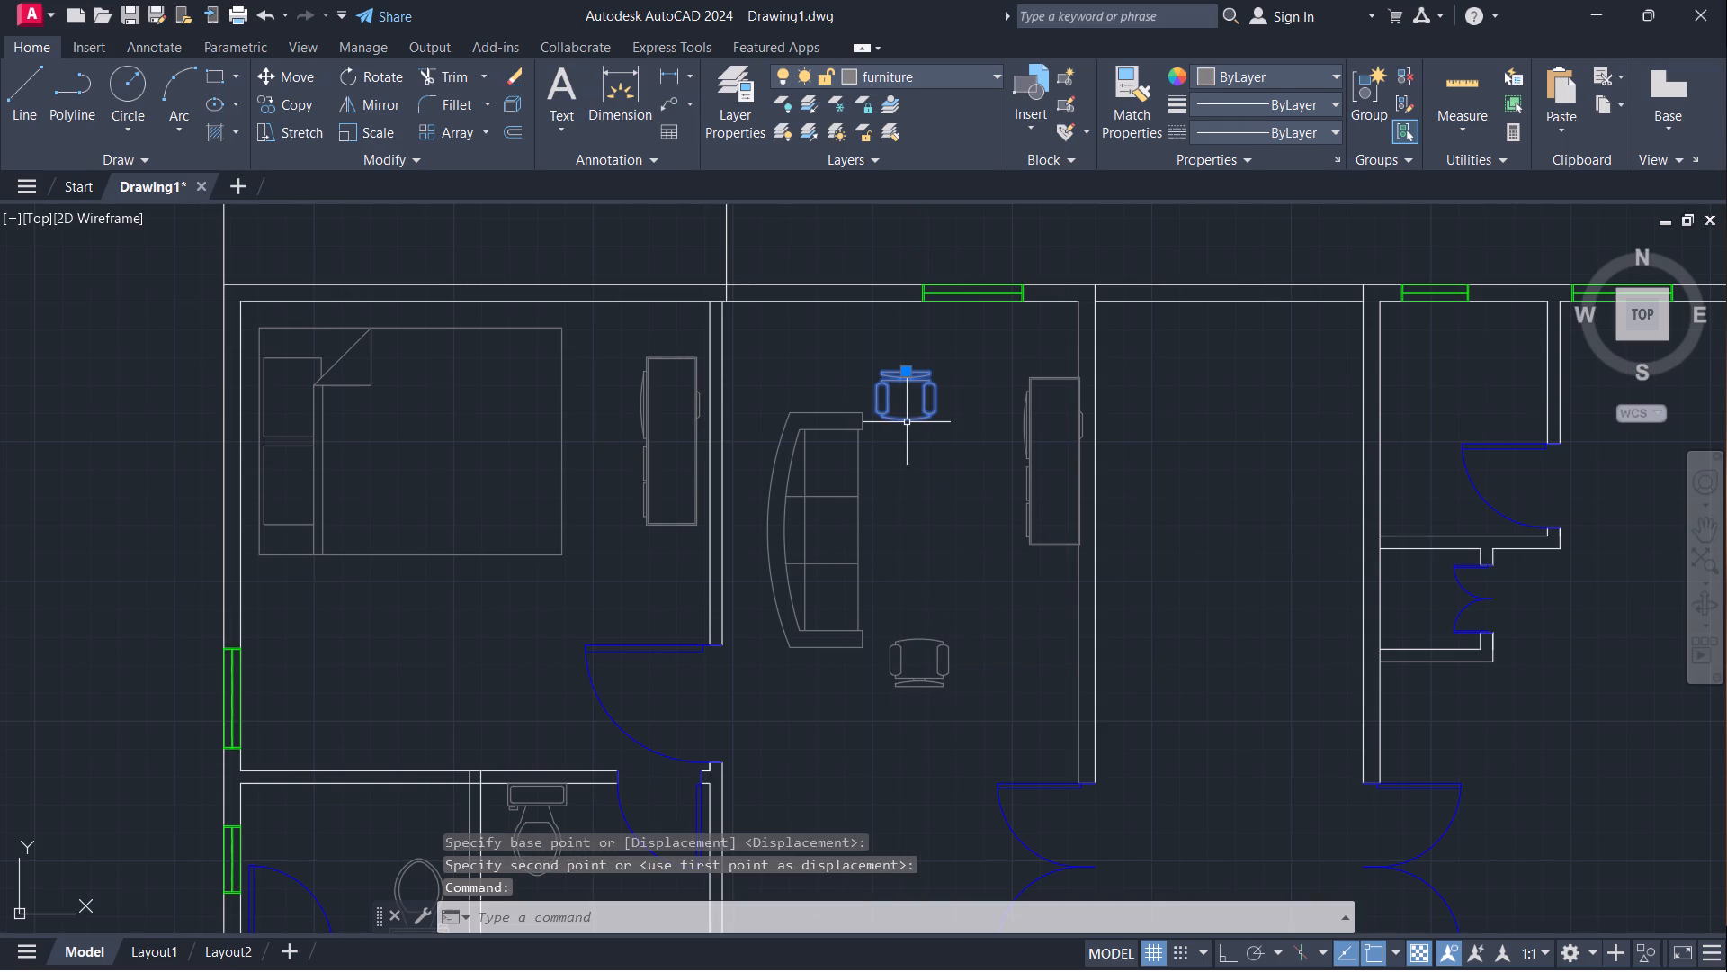
{"action": "key", "text": "m"}
{"action": "key", "text": "Return"}
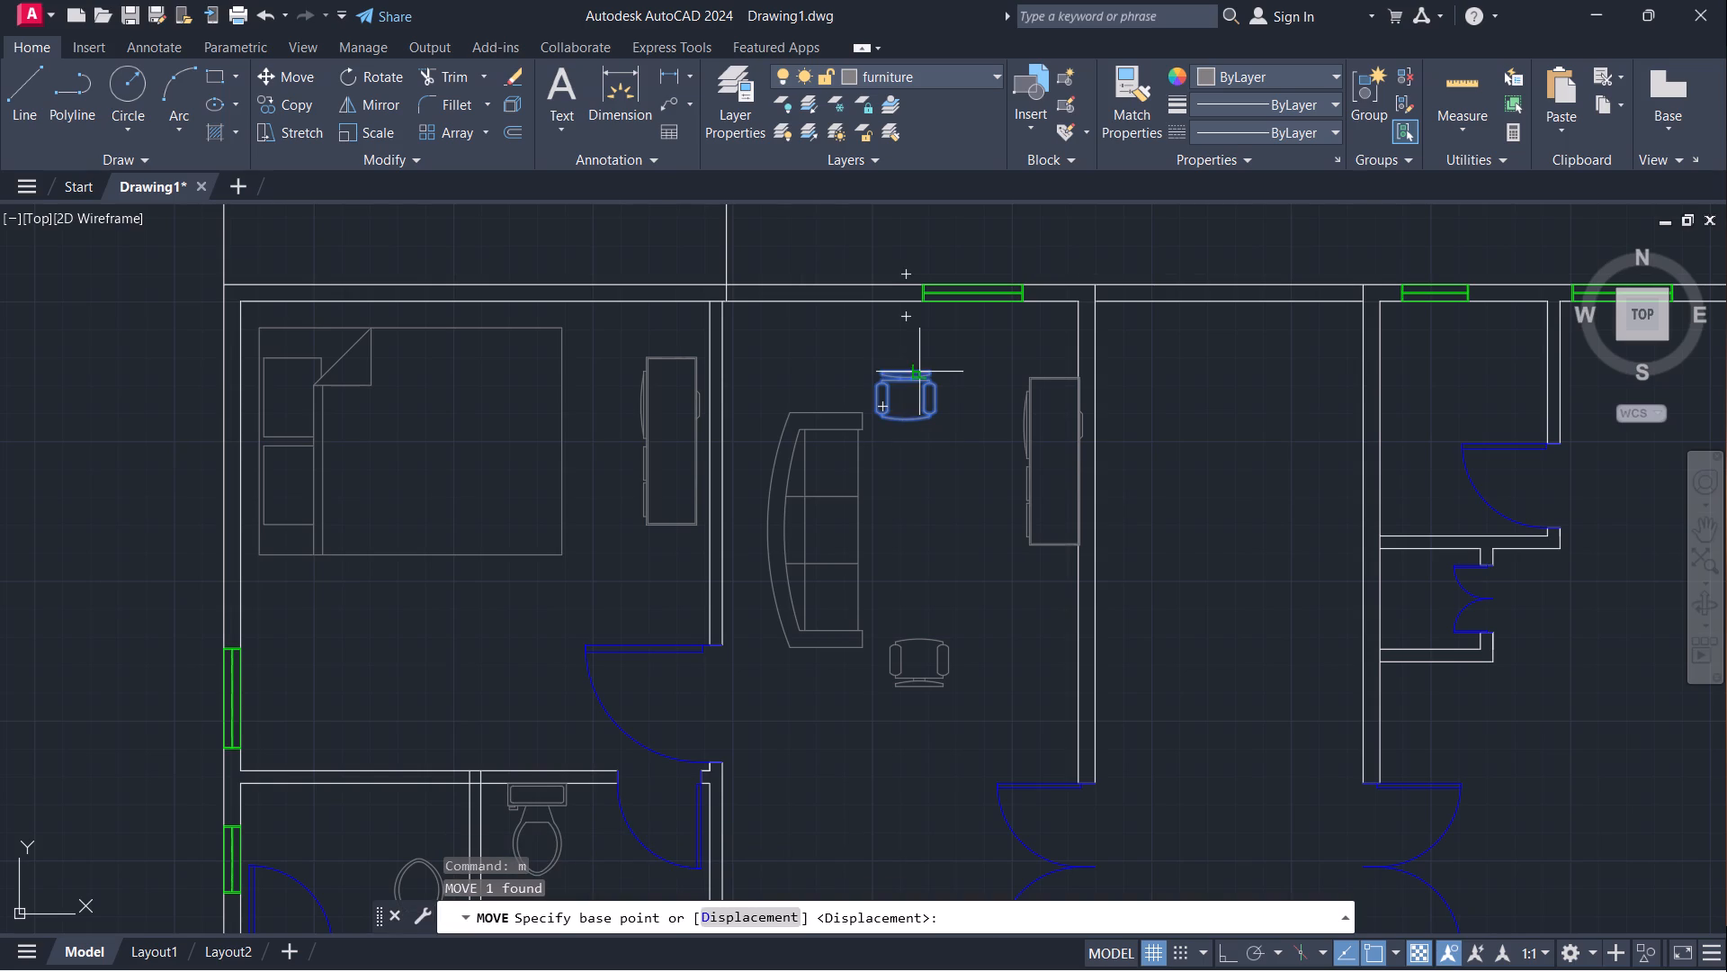
{"action": "left_click", "coordinate": [900, 366]}
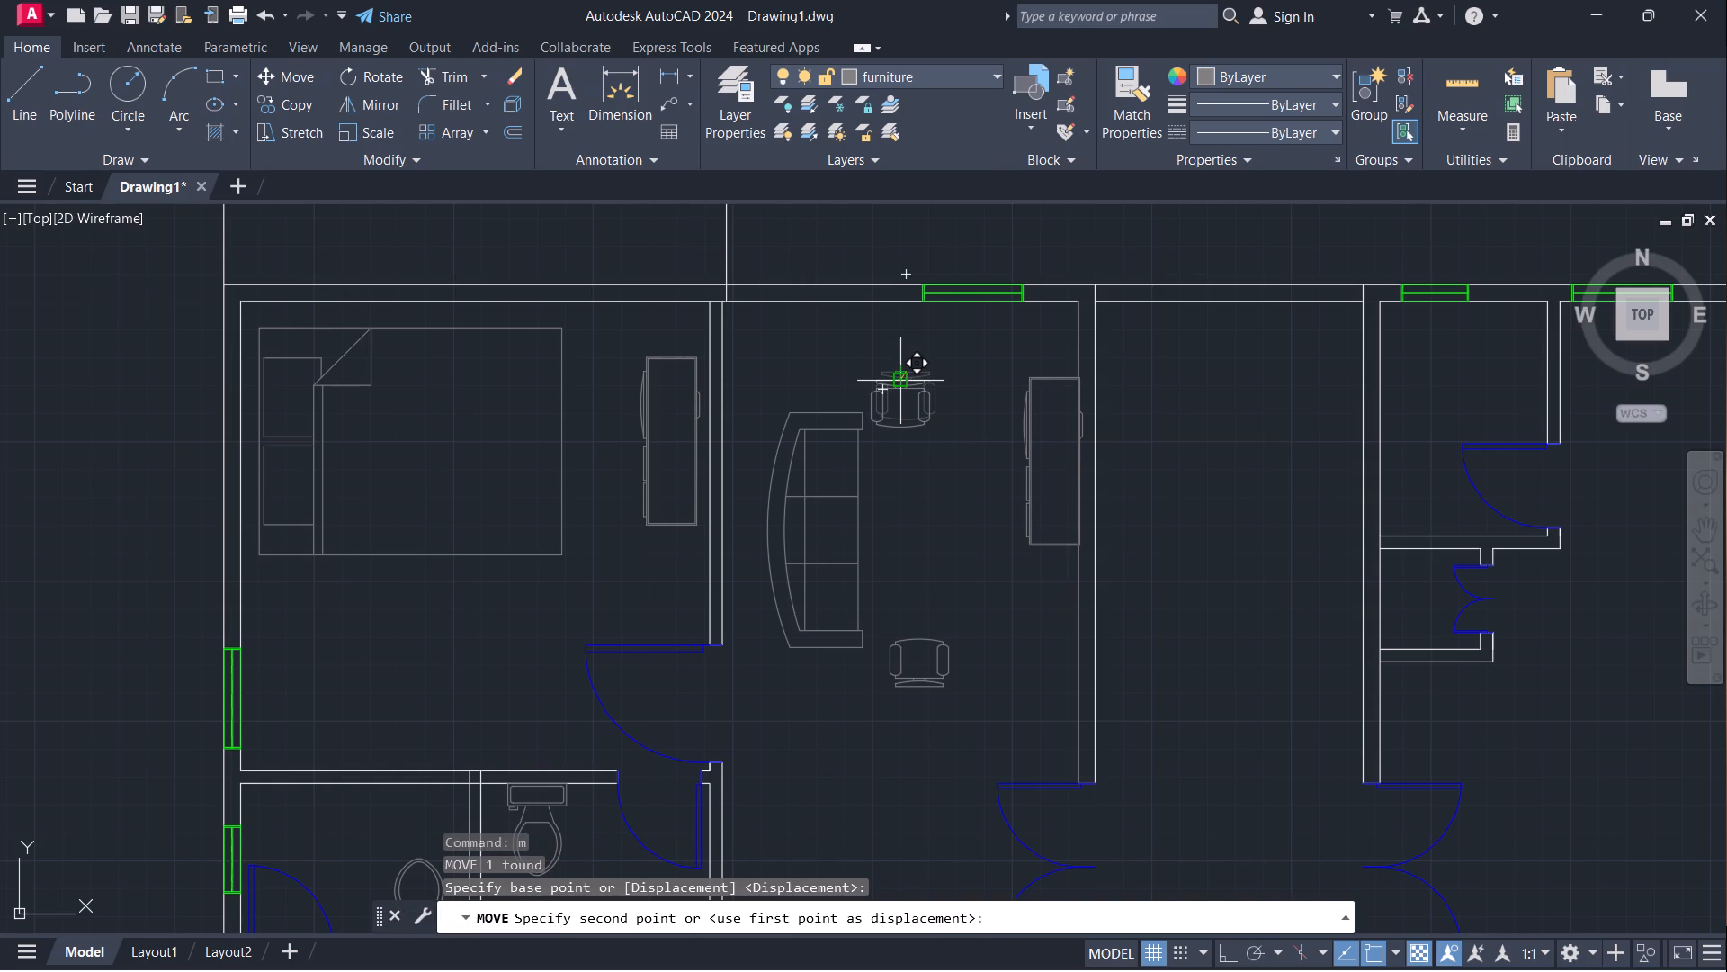
{"action": "left_click", "coordinate": [895, 382]}
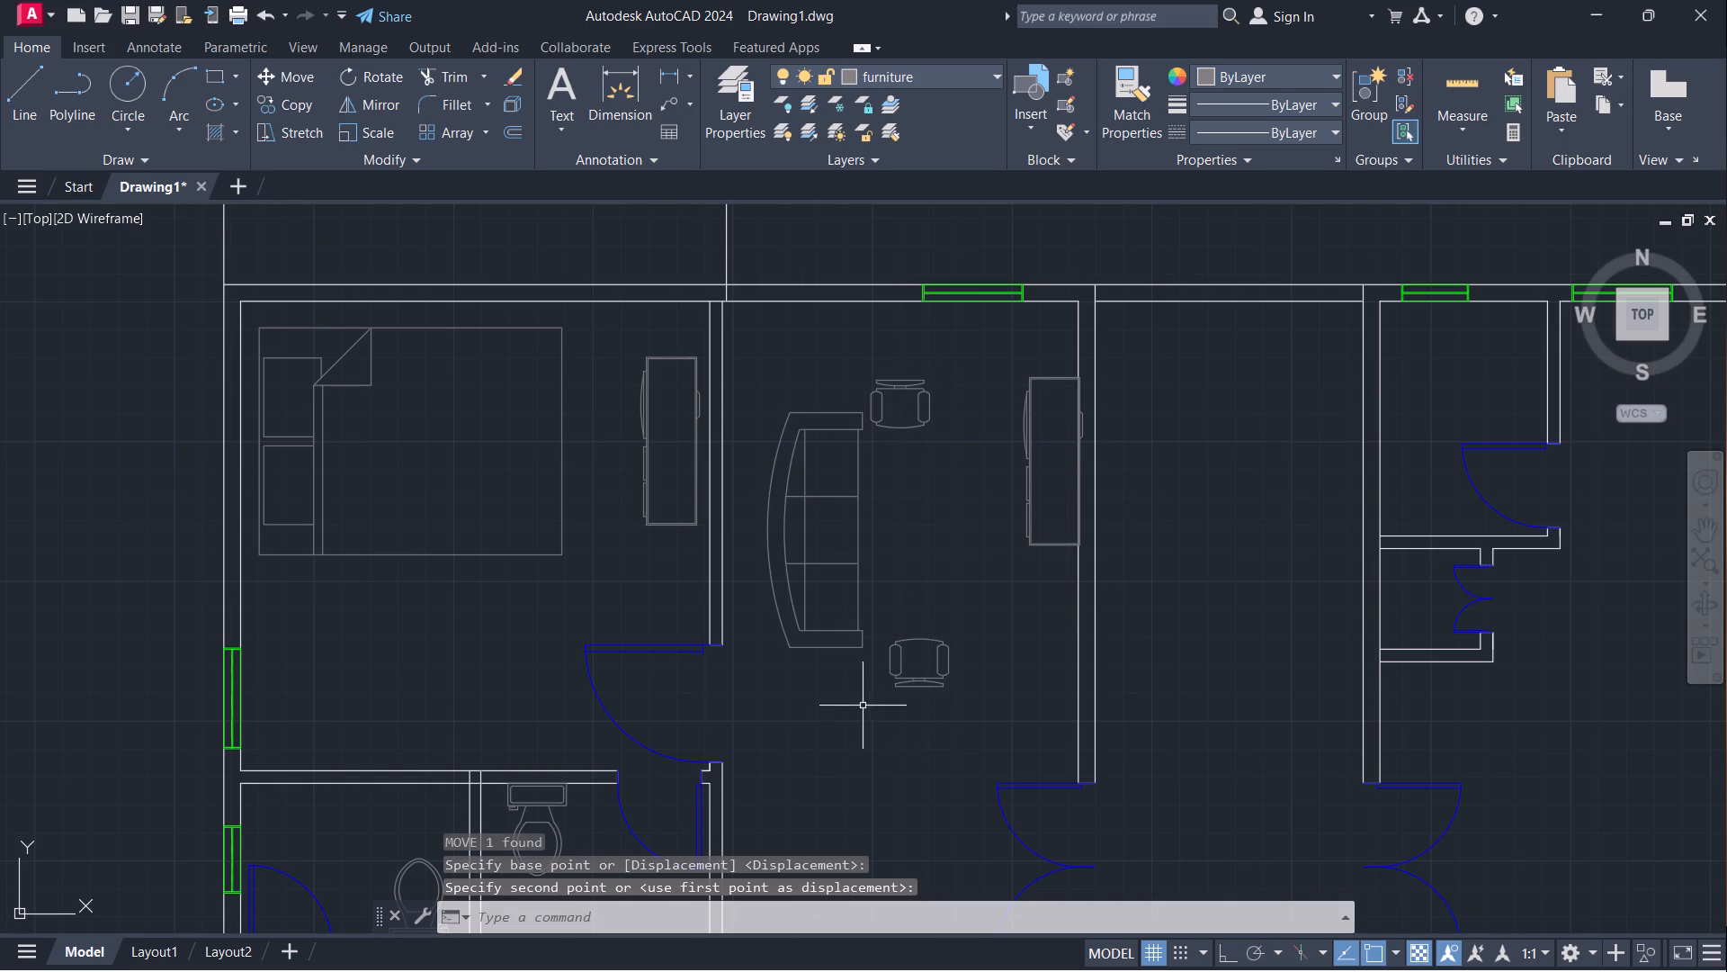
Move the south armchair slightly west and north, closer to the sofa and roughly in line with the north armchair.
{"action": "left_click", "coordinate": [931, 688]}
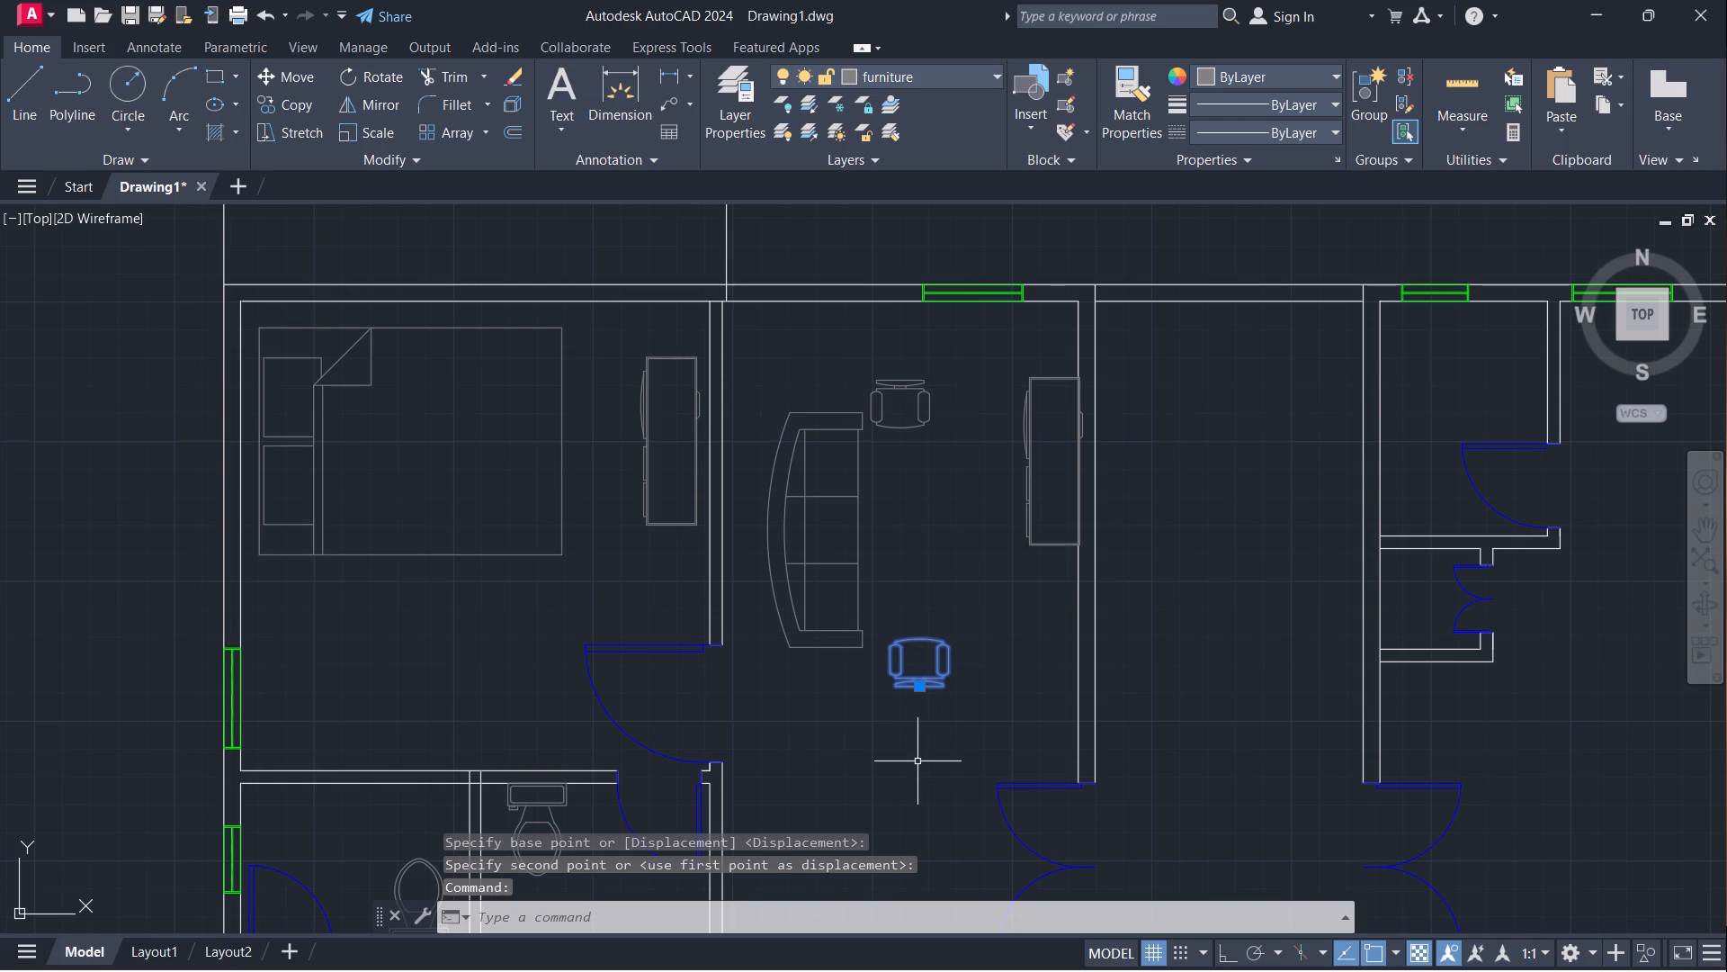
{"action": "key", "text": "m"}
{"action": "key", "text": "Return"}
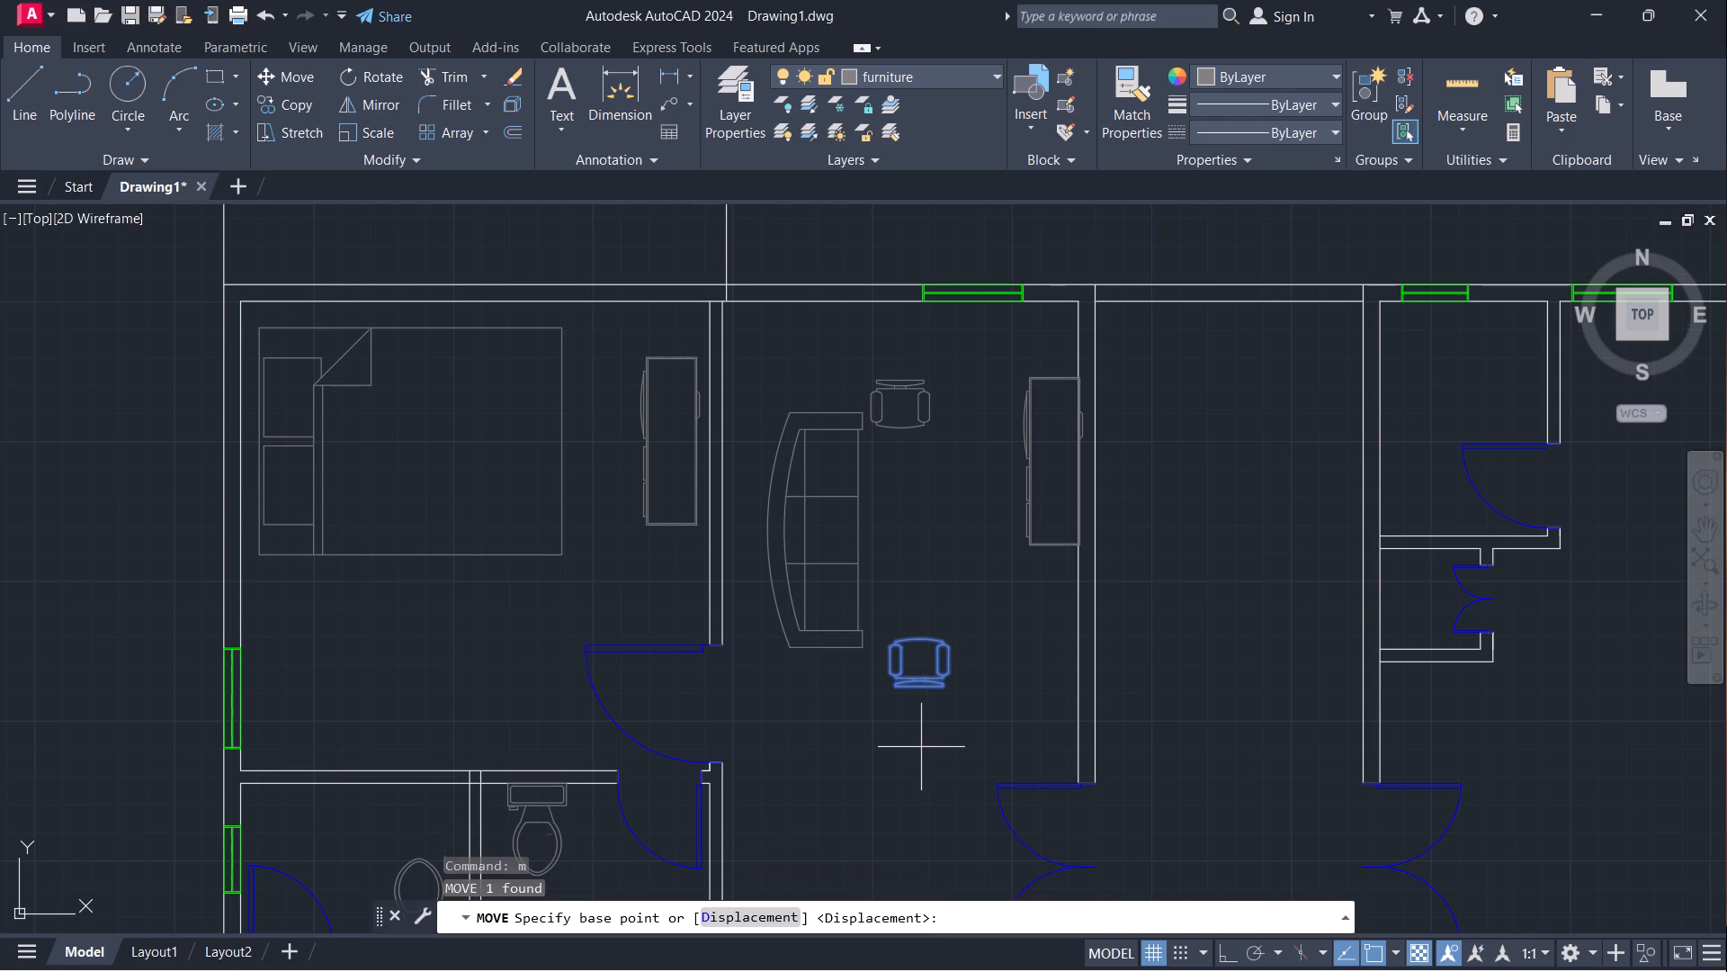
{"action": "left_click", "coordinate": [920, 635]}
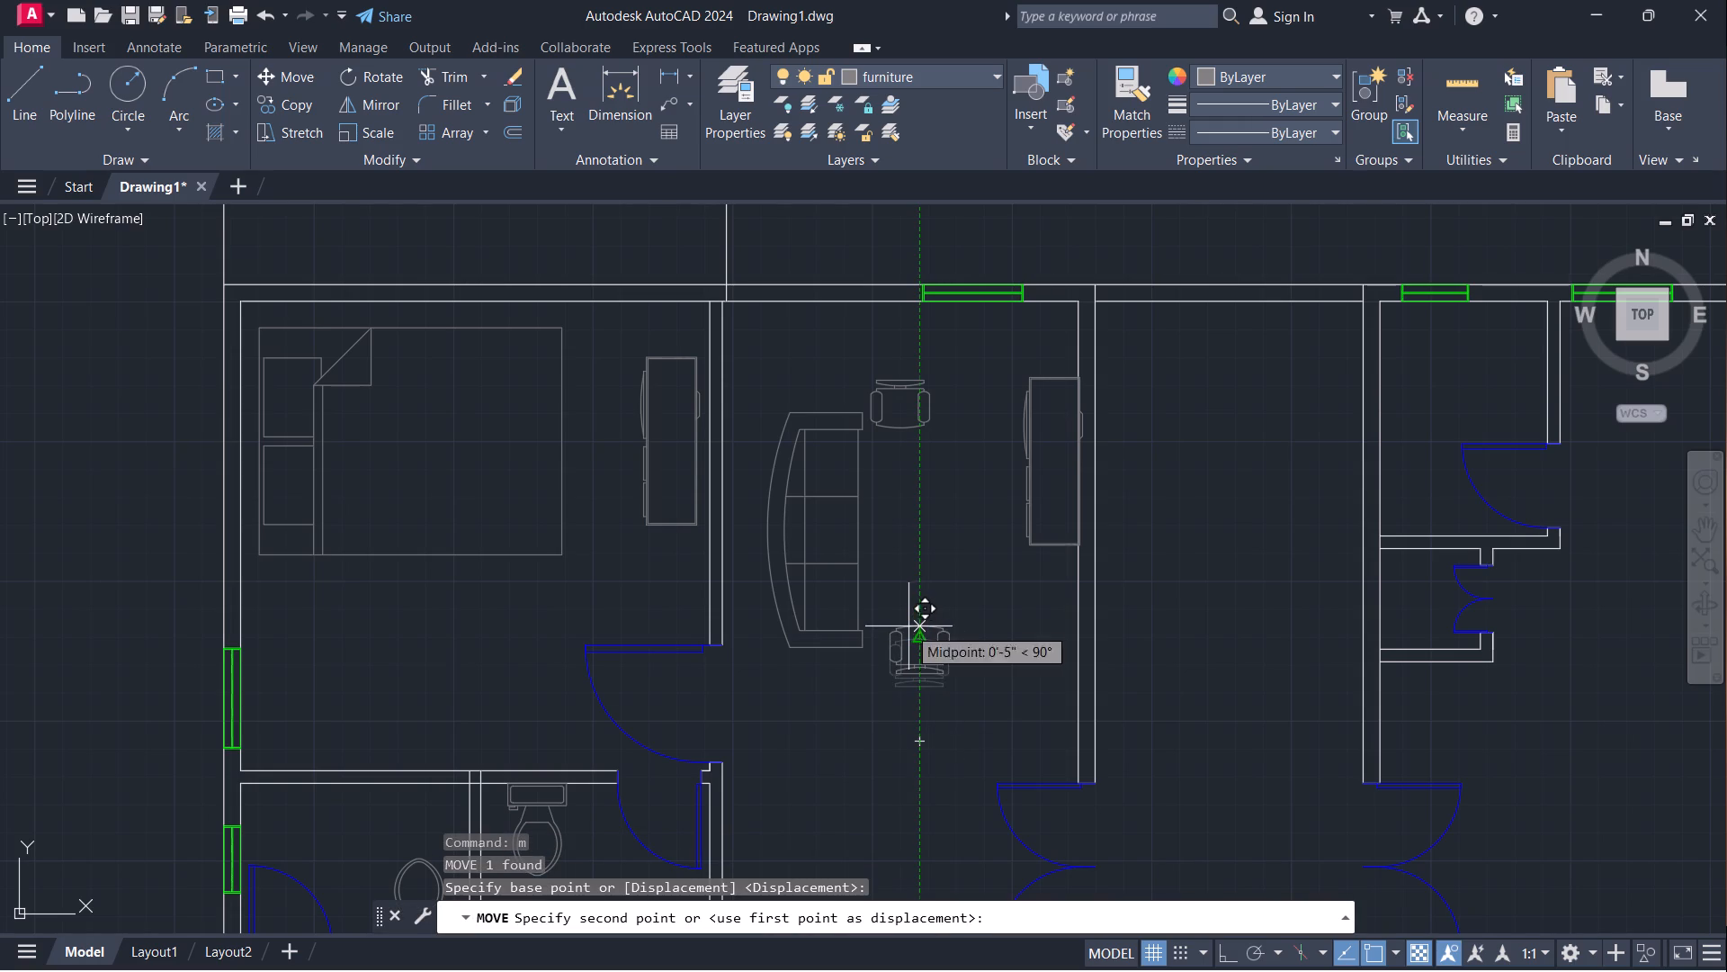
{"action": "left_click", "coordinate": [908, 629]}
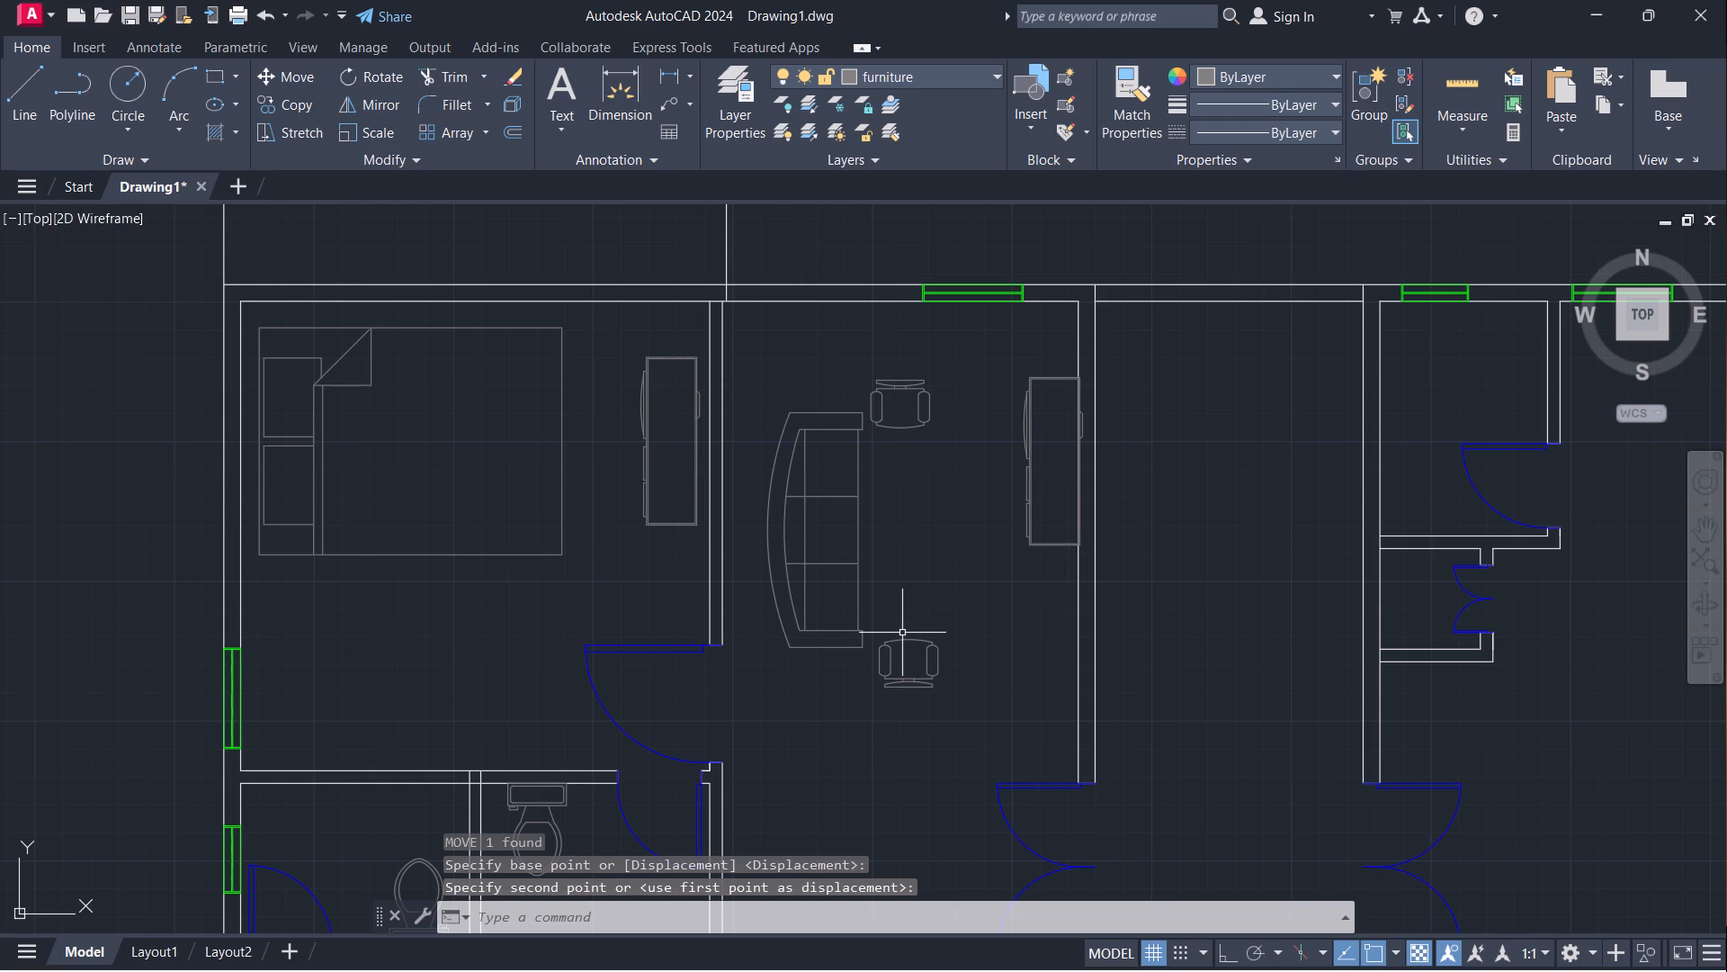
{"action": "left_click", "coordinate": [908, 641]}
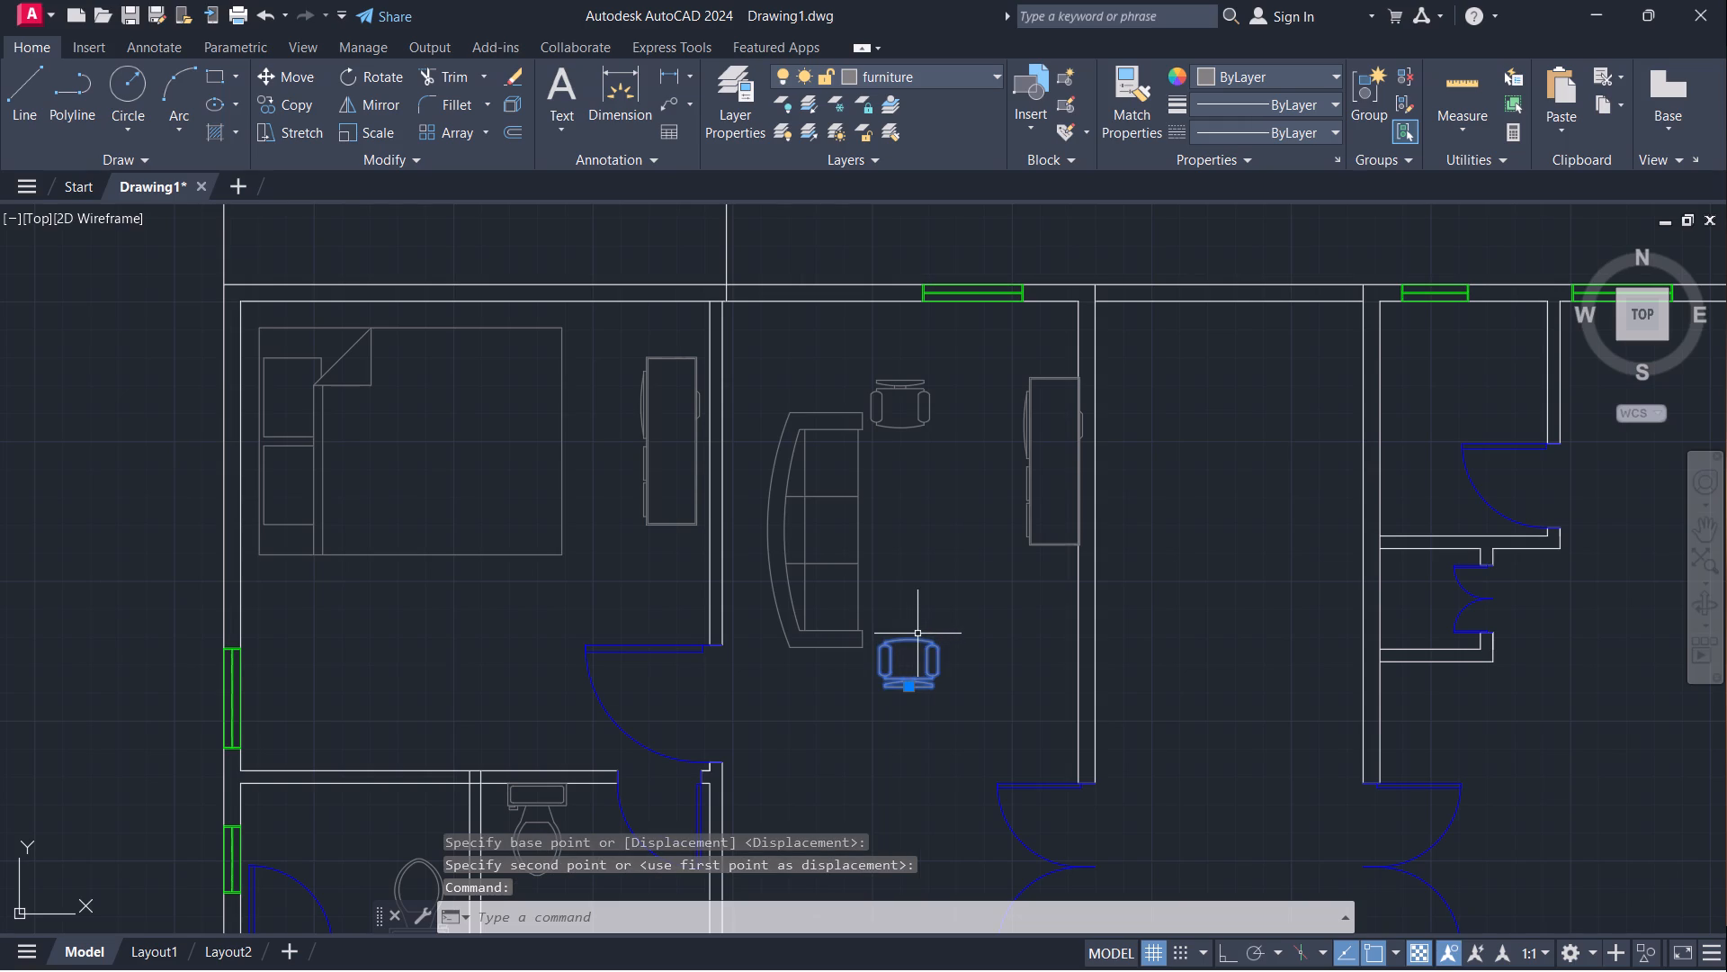
{"action": "key", "text": "m"}
{"action": "key", "text": "Return"}
{"action": "left_click", "coordinate": [914, 634]}
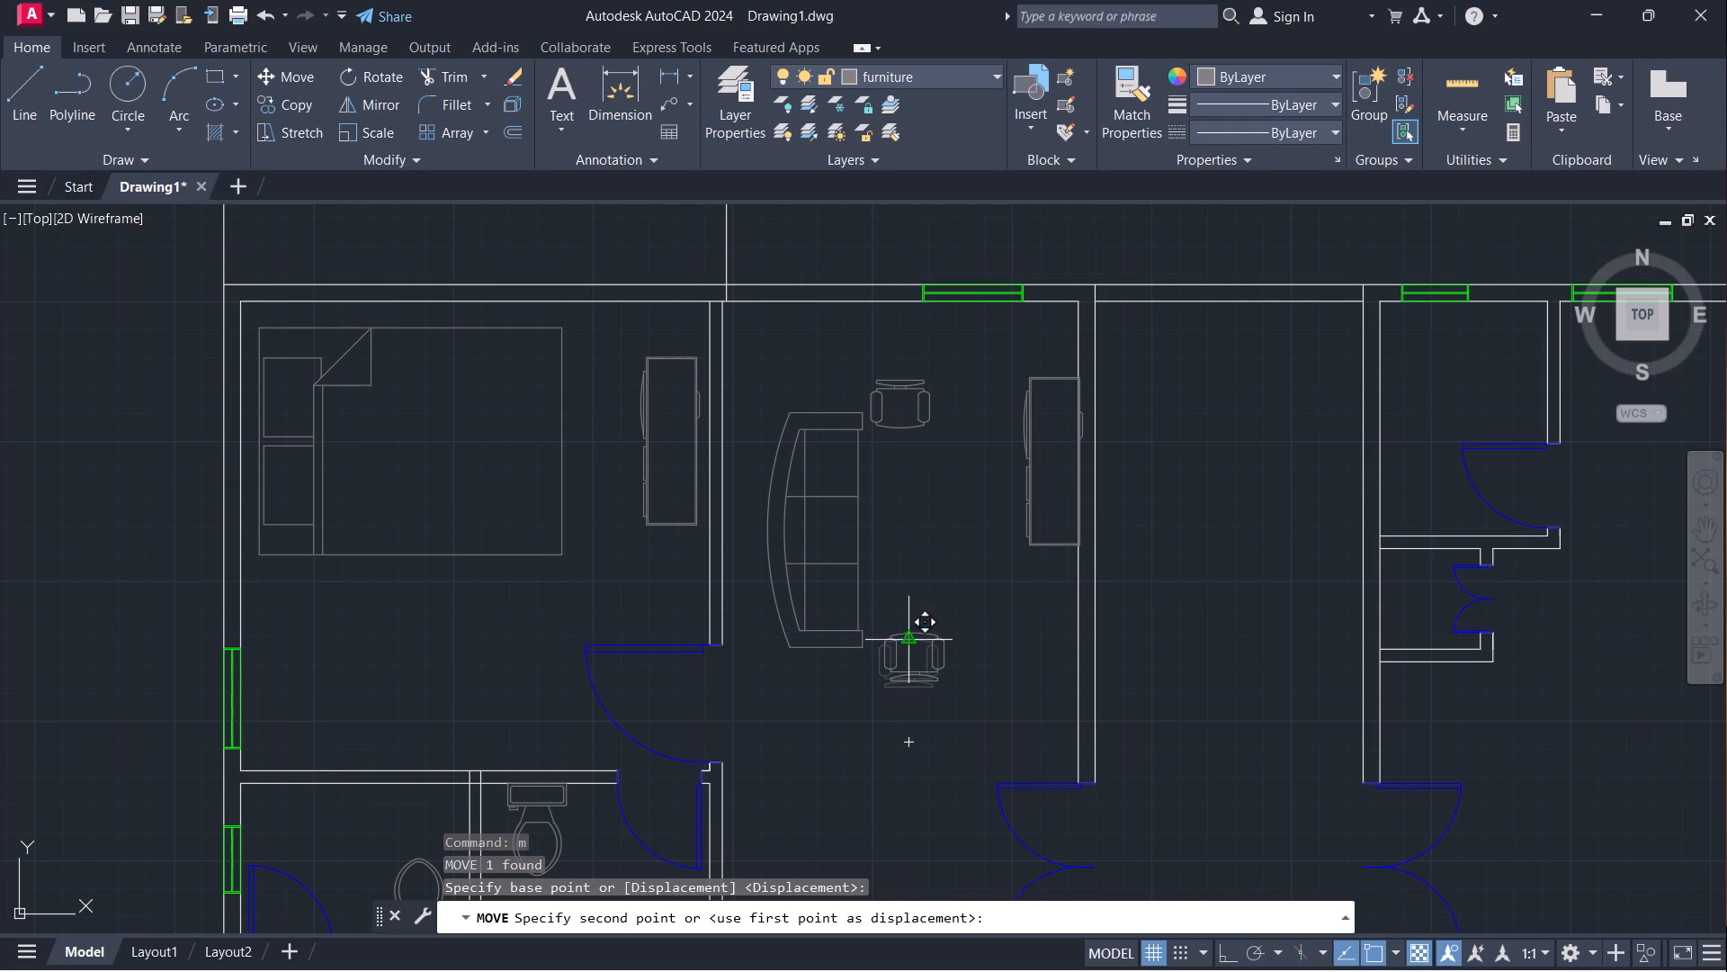
{"action": "scroll", "coordinate": [901, 642], "scroll_direction": "up", "scroll_amount": 2}
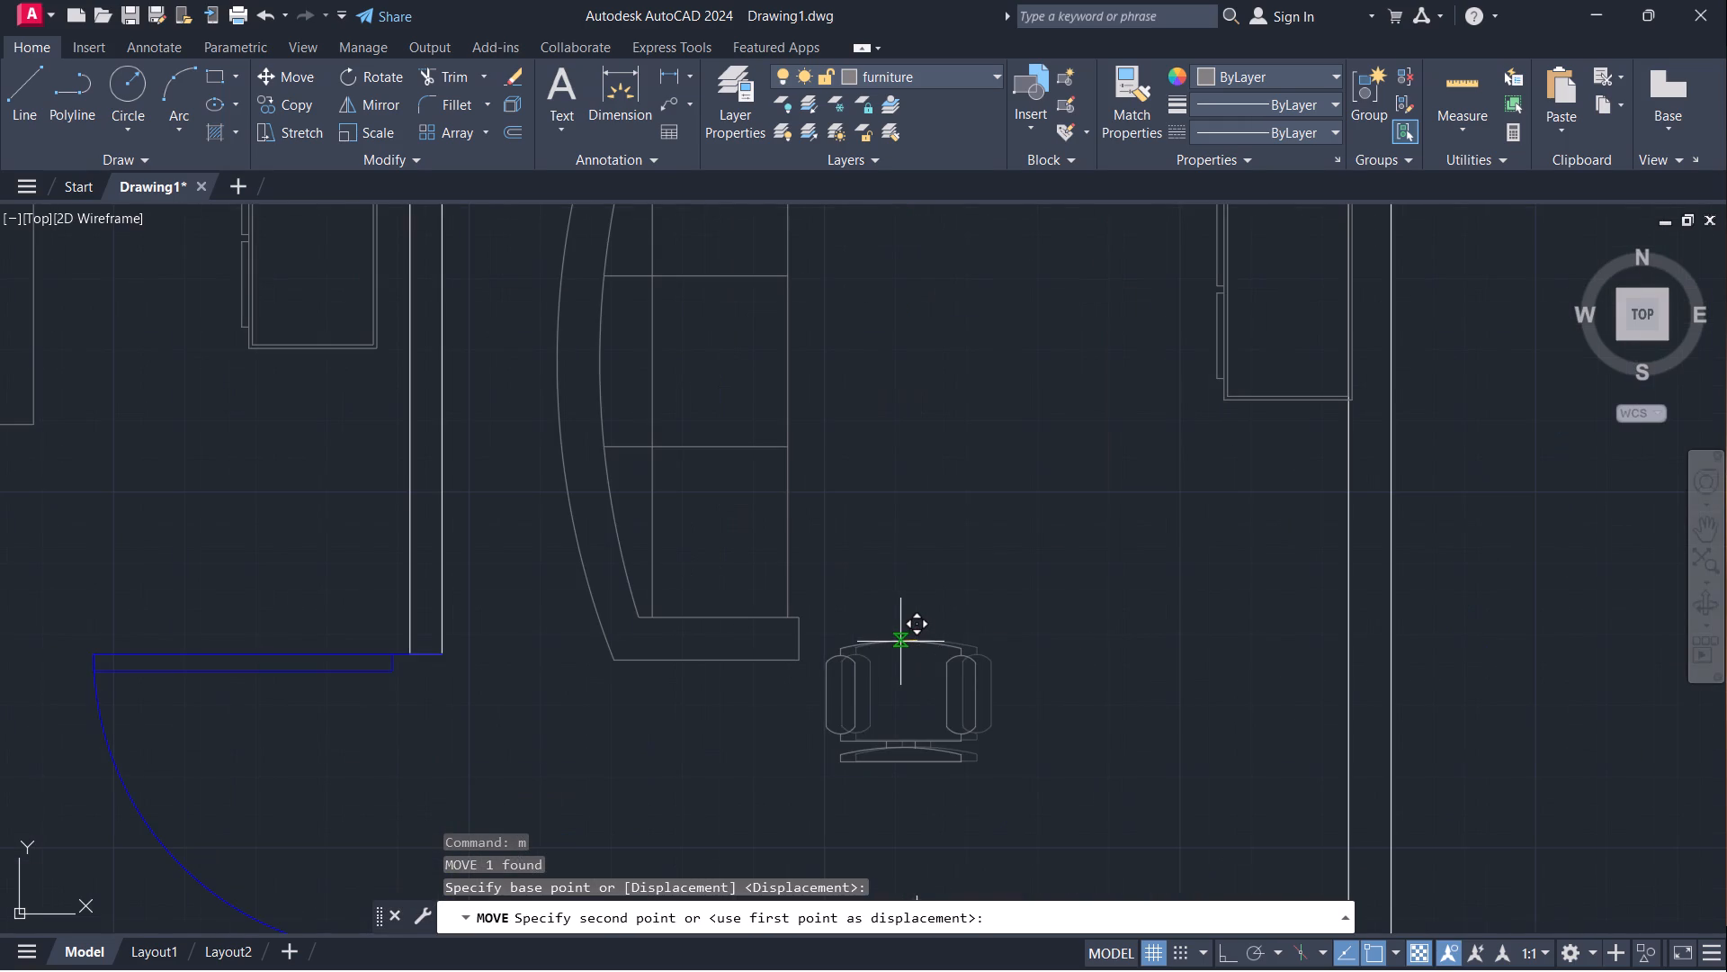
{"action": "left_click", "coordinate": [906, 622]}
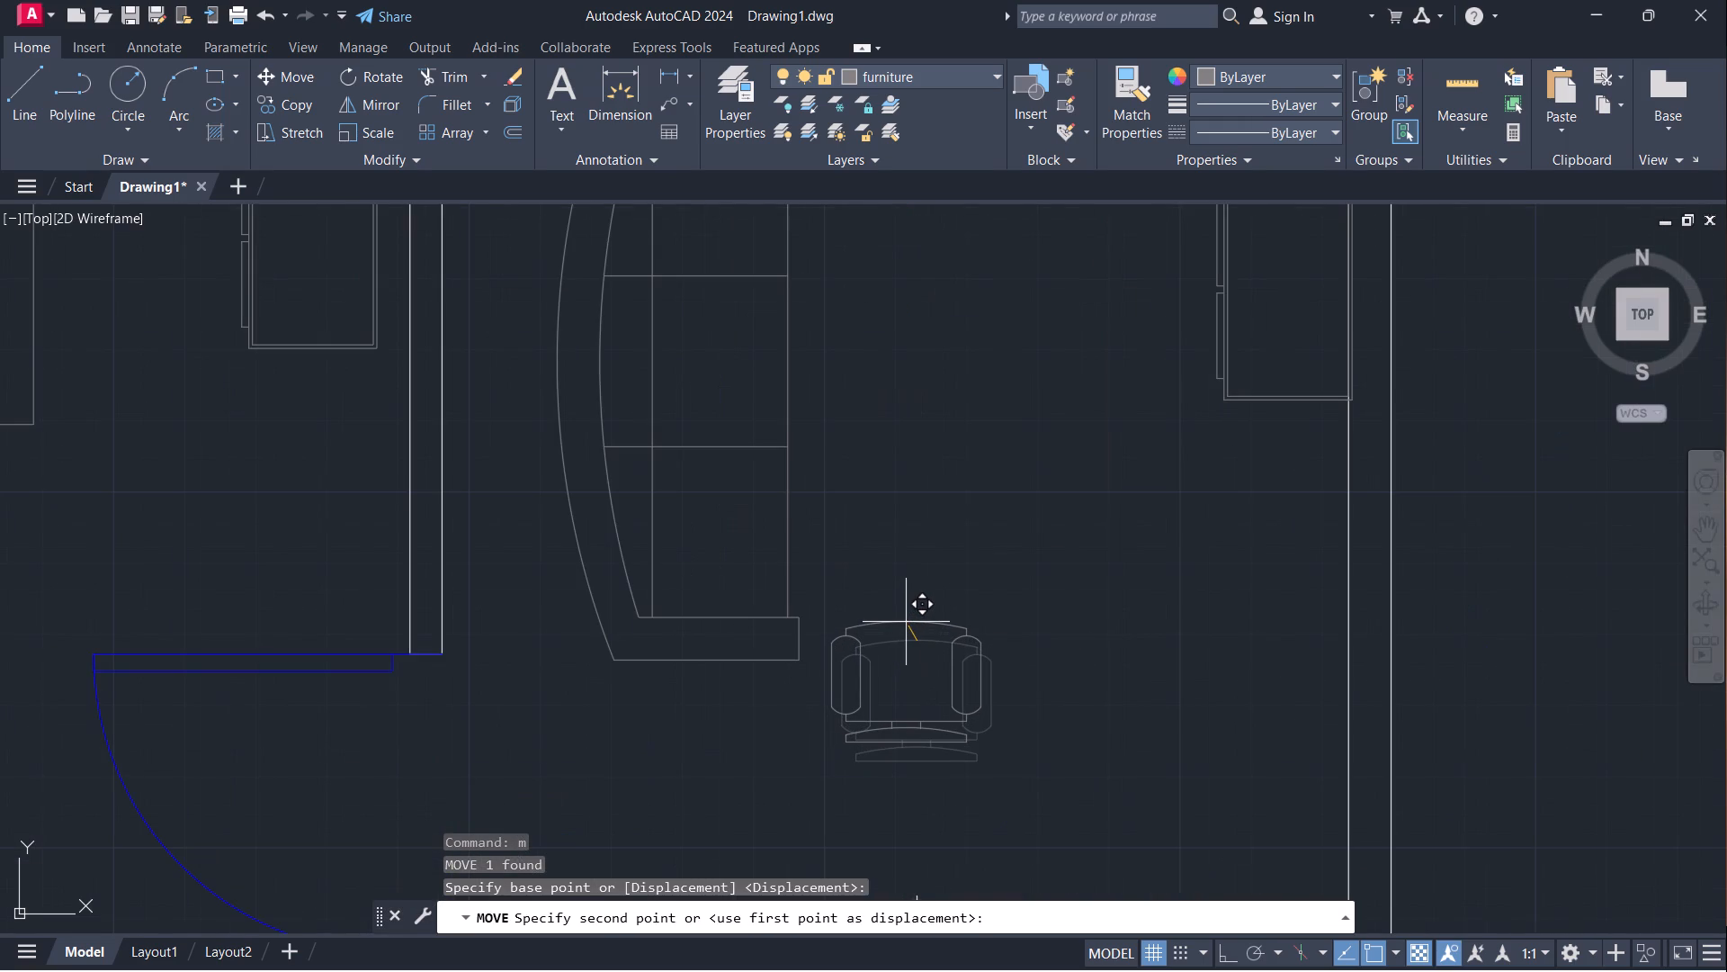
Scale the sofa and its two armchairs down together to about half size from the middle of the sofa's back.
{"action": "scroll", "coordinate": [947, 591], "scroll_direction": "down", "scroll_amount": 2}
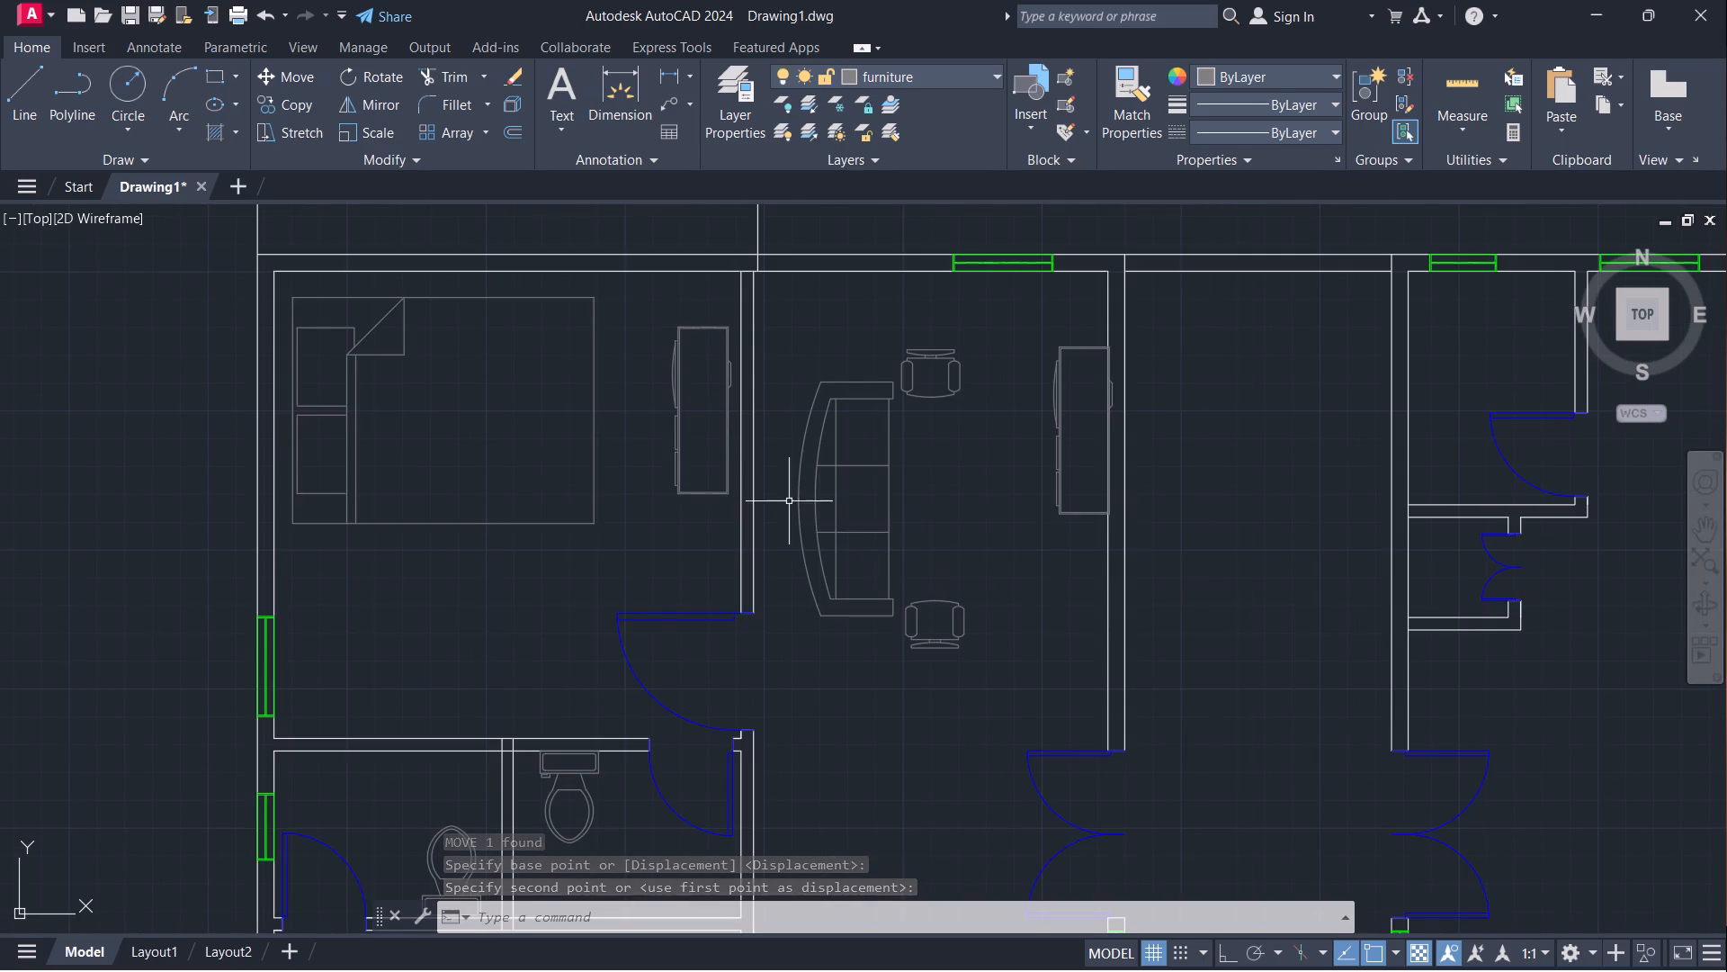
{"action": "left_click", "coordinate": [783, 334]}
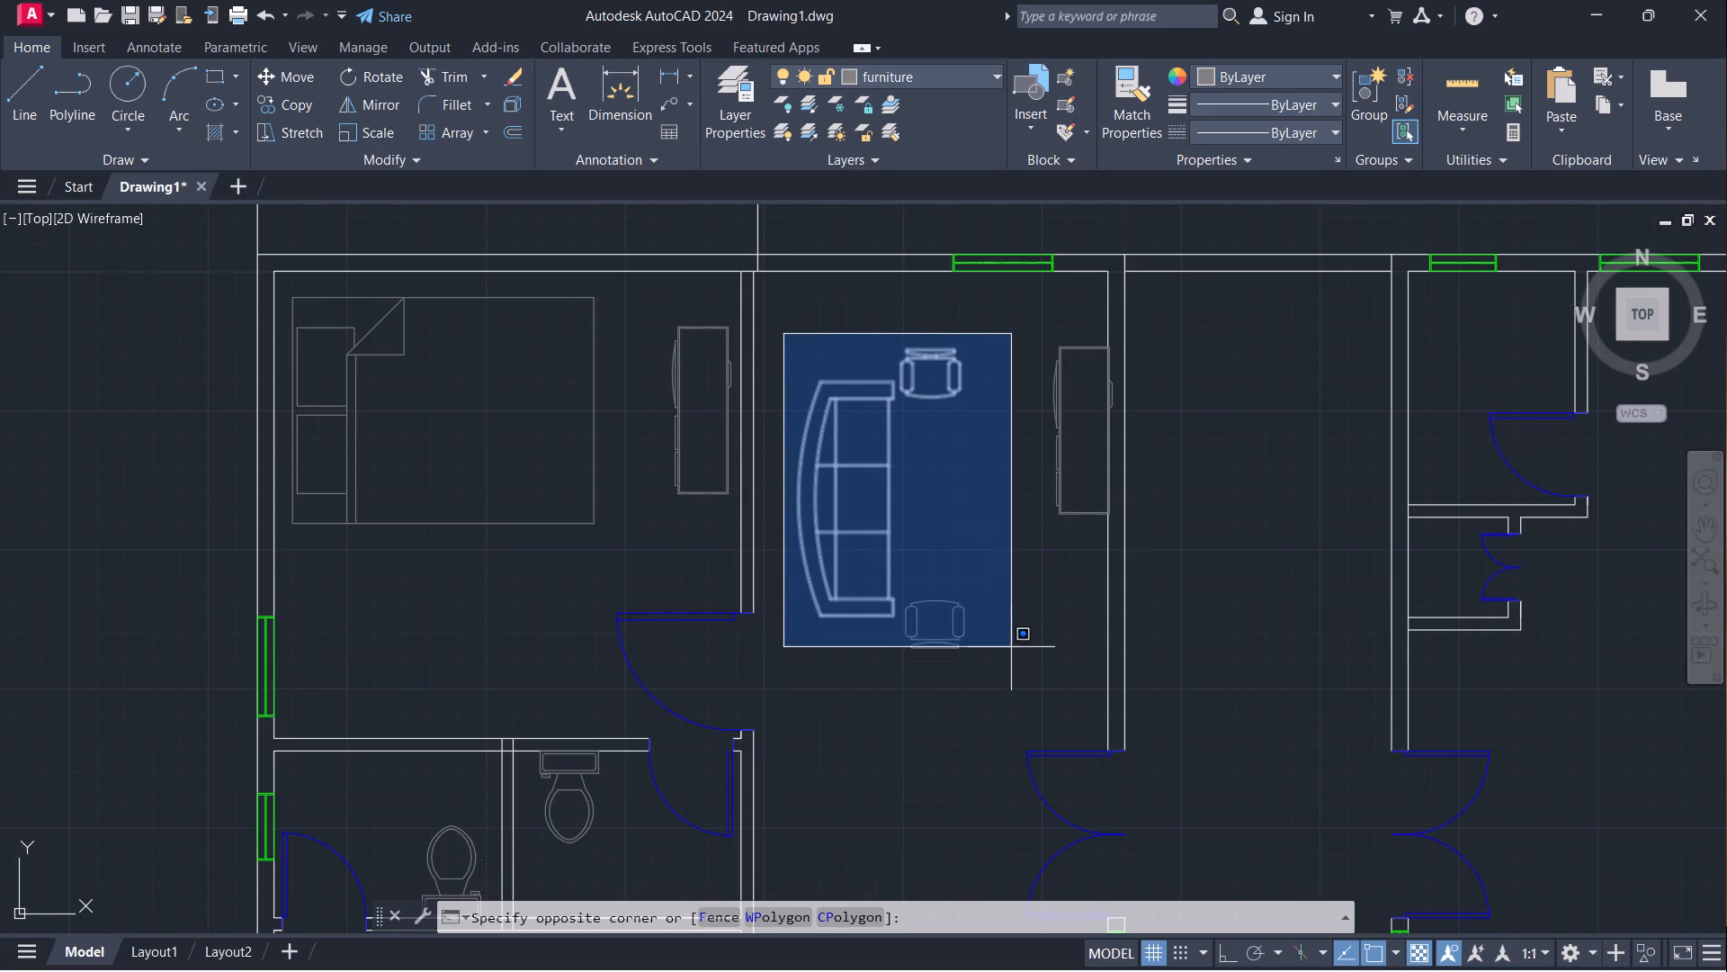
{"action": "left_click", "coordinate": [987, 684]}
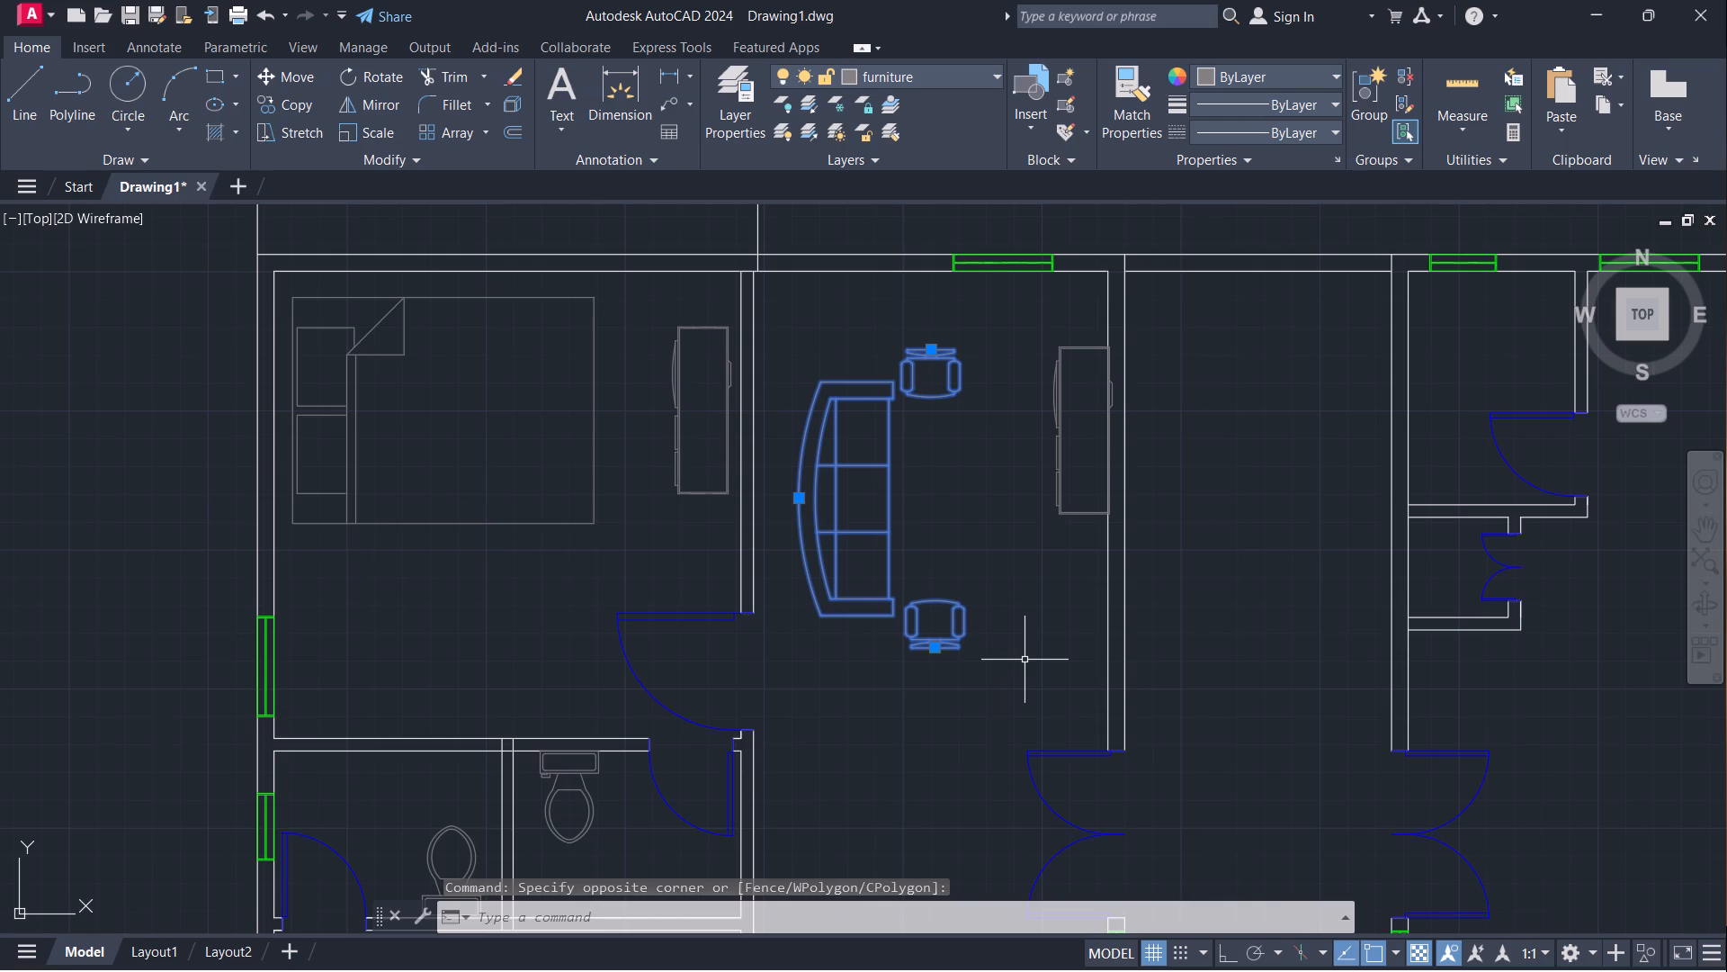
{"action": "type", "text": "sc"}
{"action": "key", "text": "Return"}
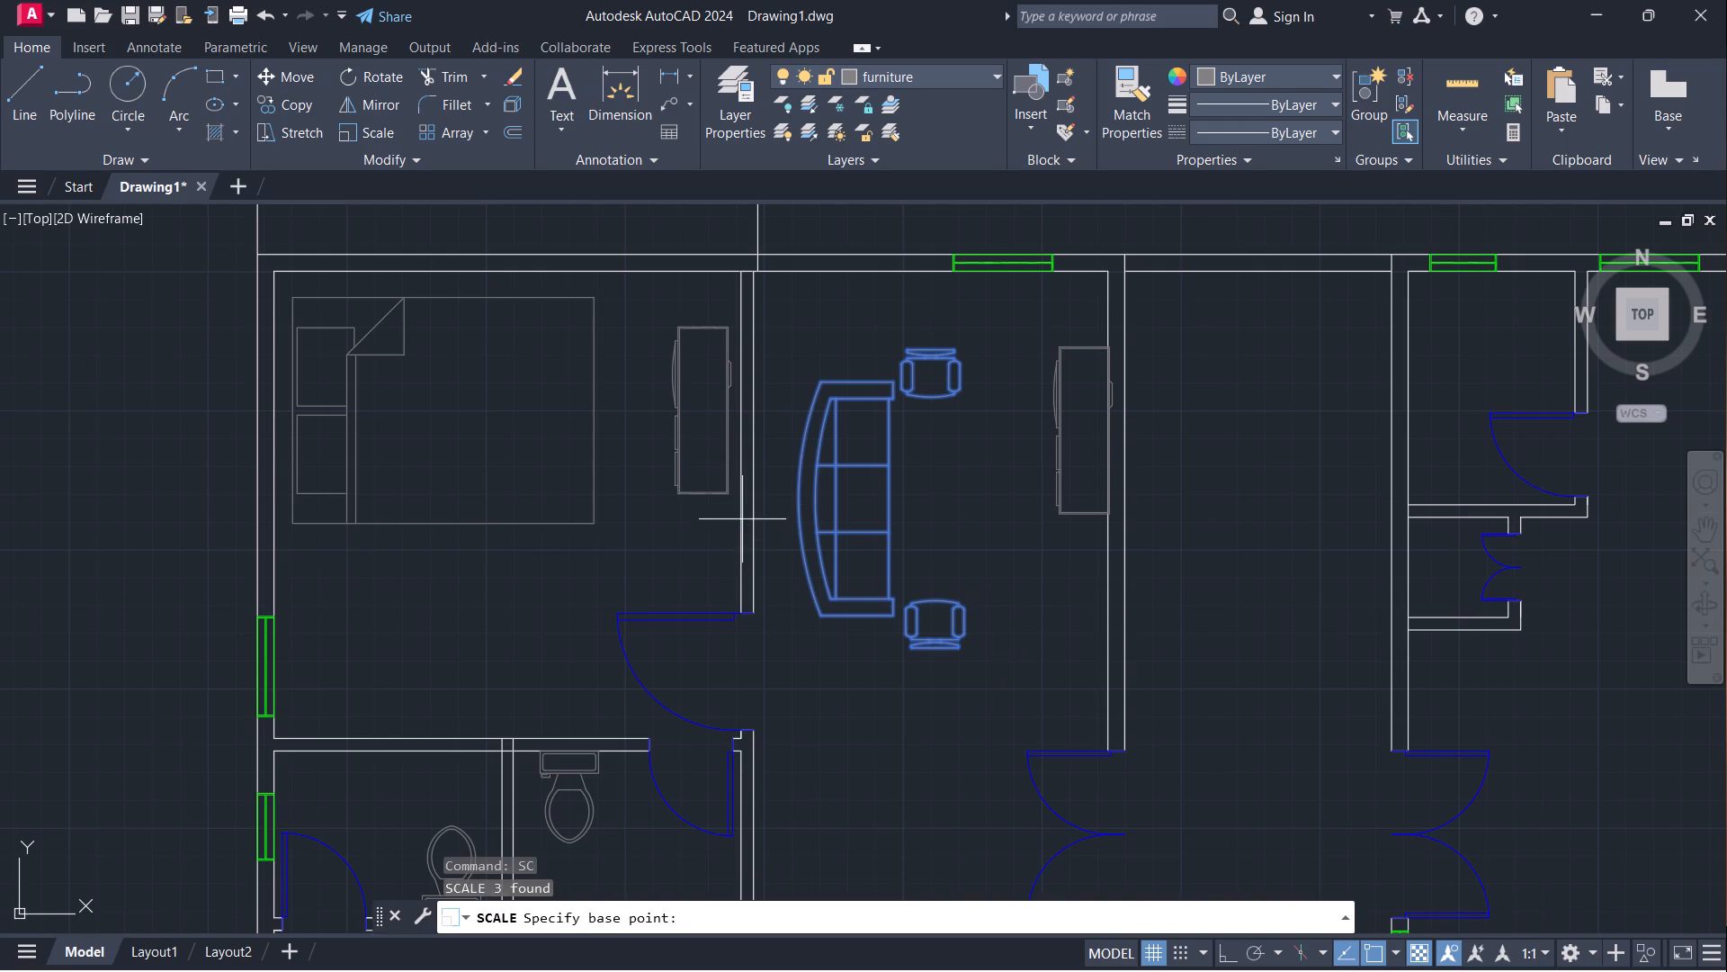
{"action": "left_click", "coordinate": [792, 483]}
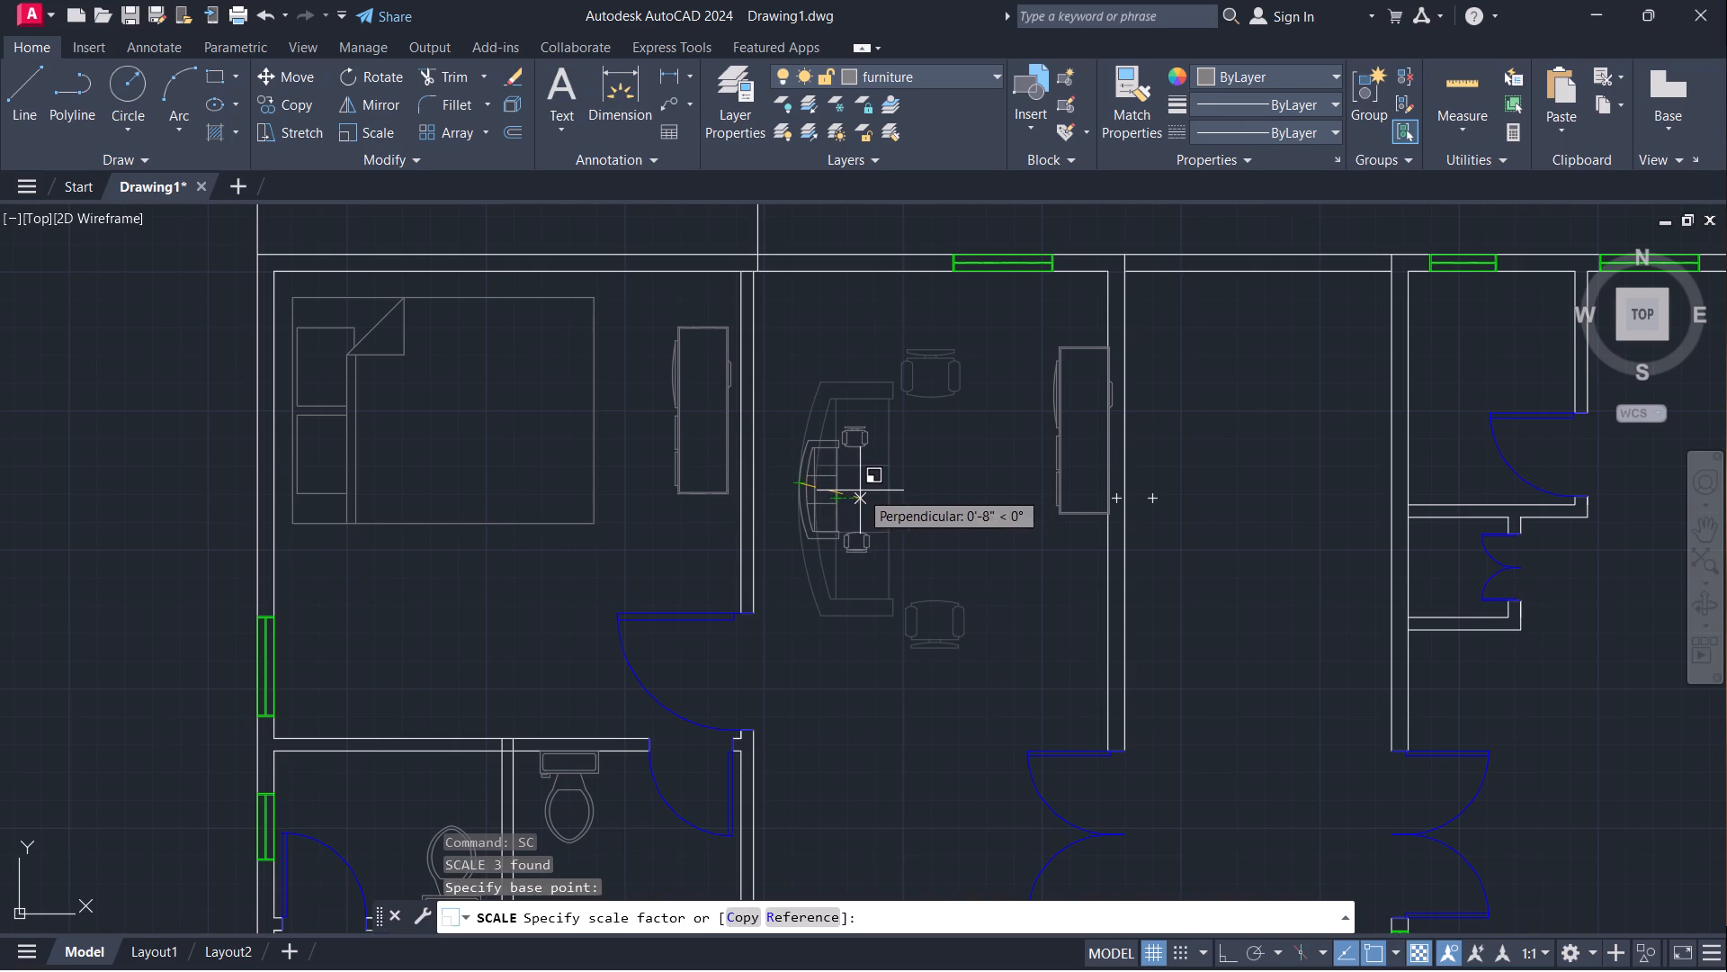
{"action": "left_click", "coordinate": [868, 490]}
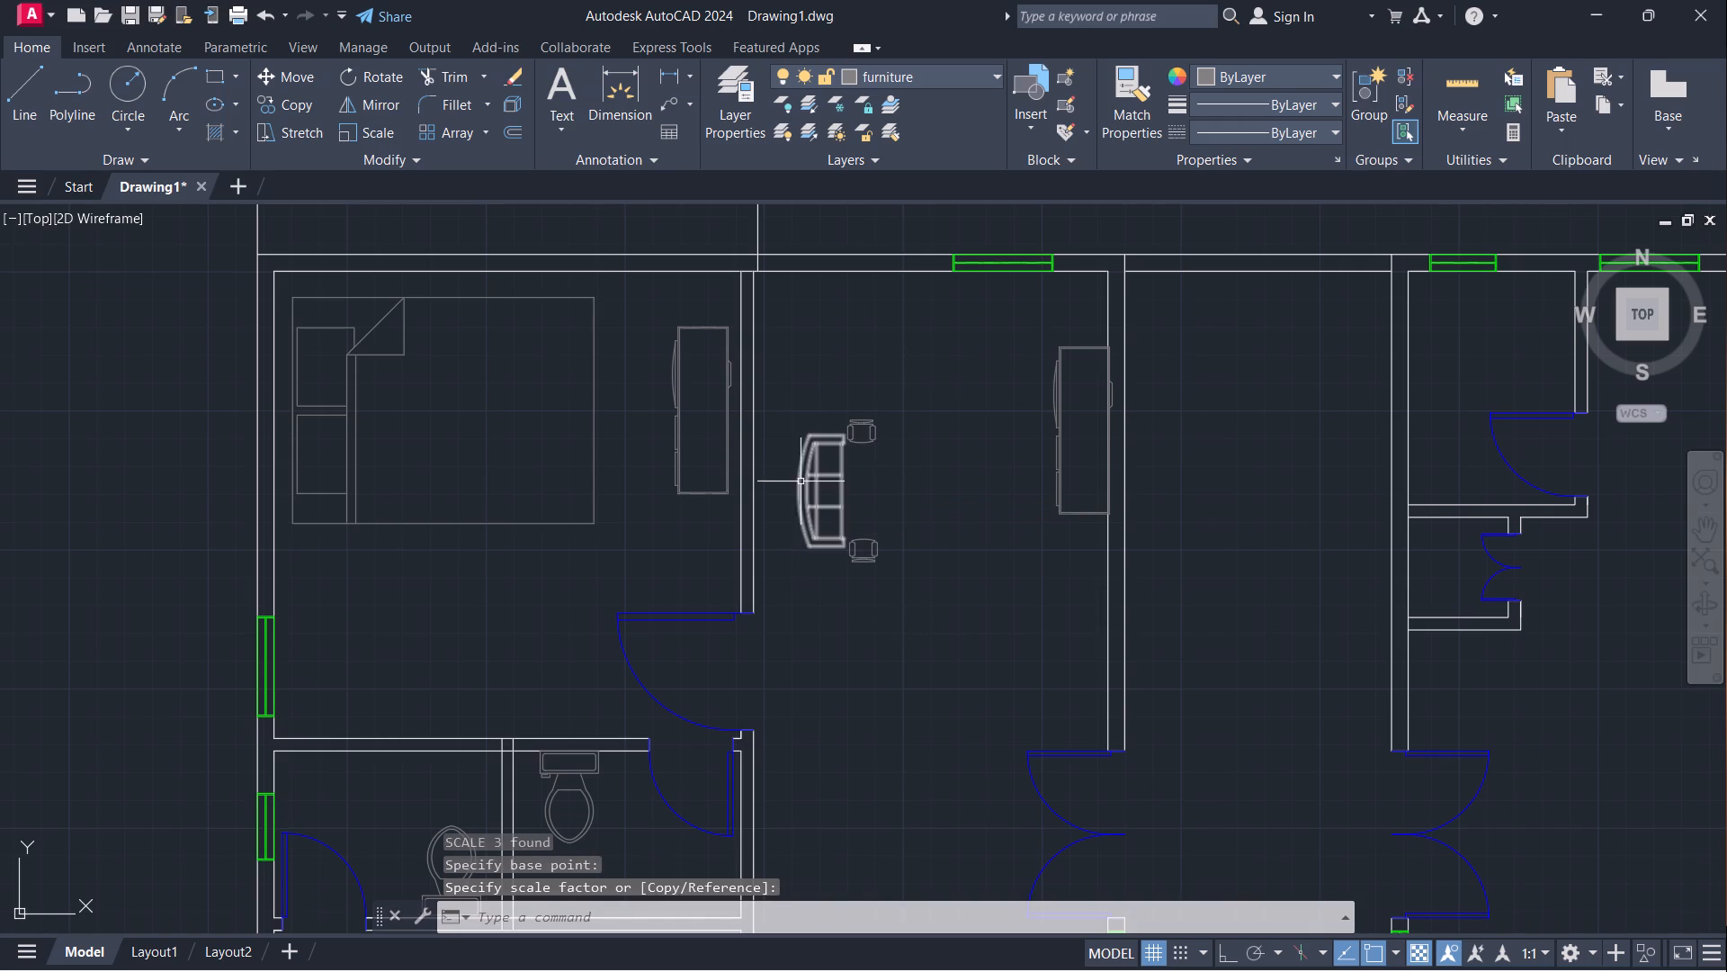
Move the reduced sofa and armchair group straight north along the living room's west wall, opposite the cabinet.
{"action": "left_click_drag", "start_coordinate": [784, 409], "coordinate": [817, 415]}
{"action": "left_click", "coordinate": [932, 615]}
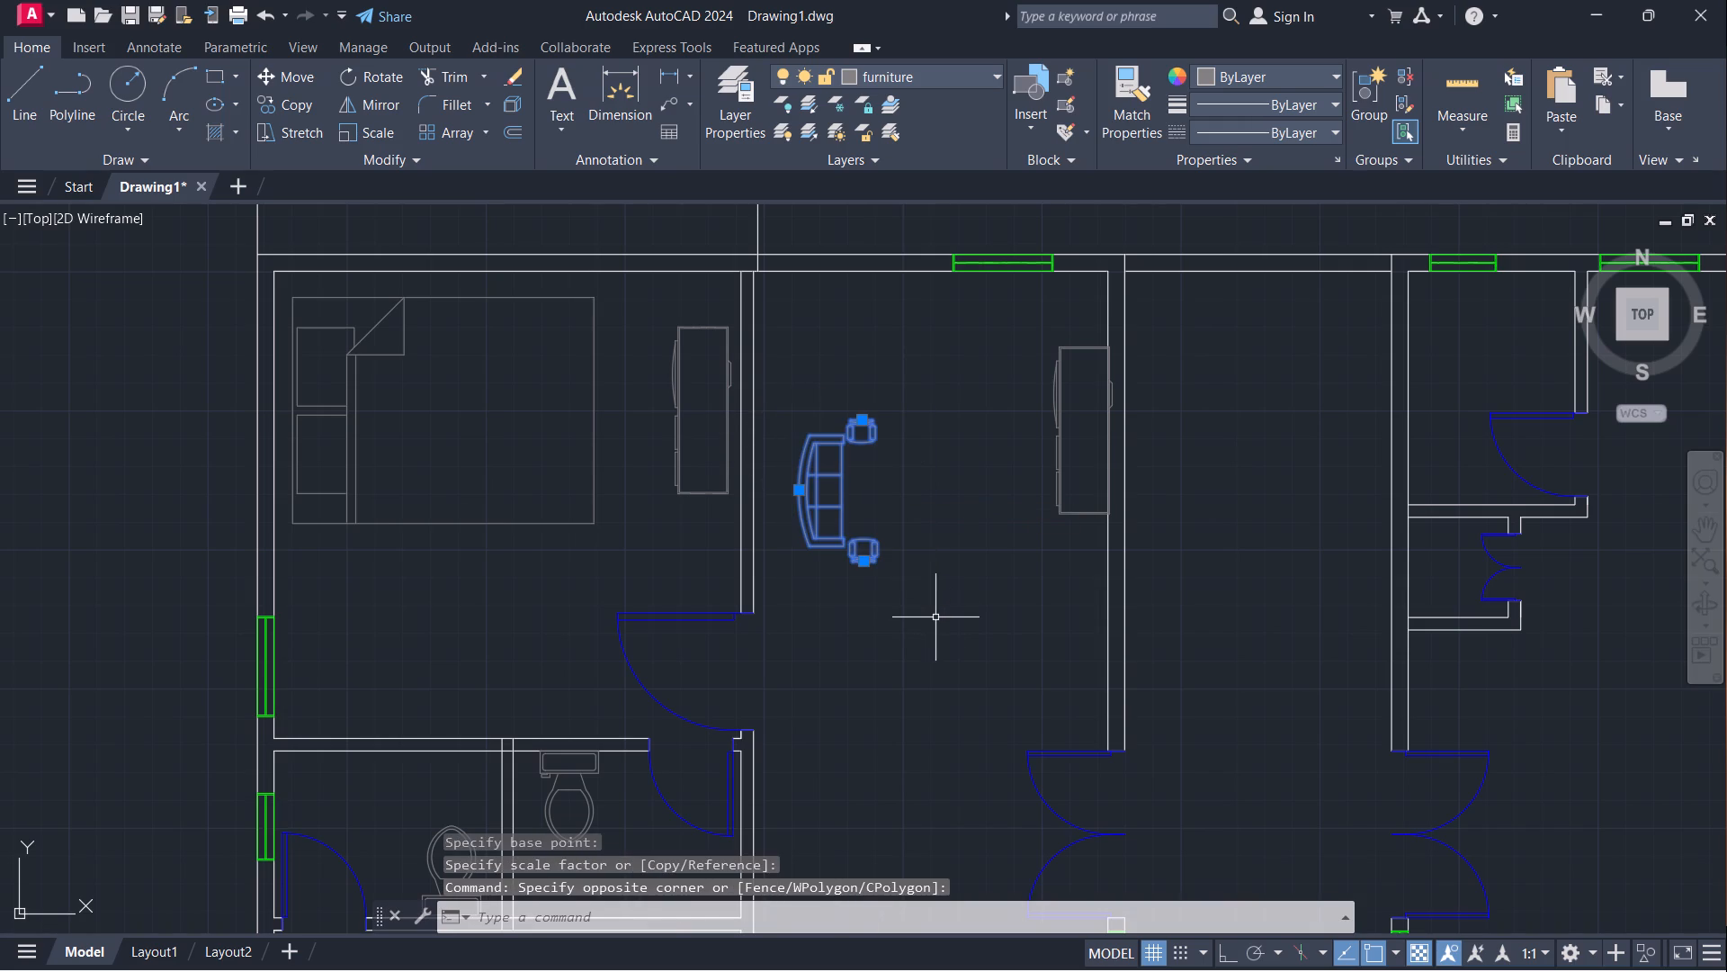
{"action": "key", "text": "m"}
{"action": "key", "text": "Return"}
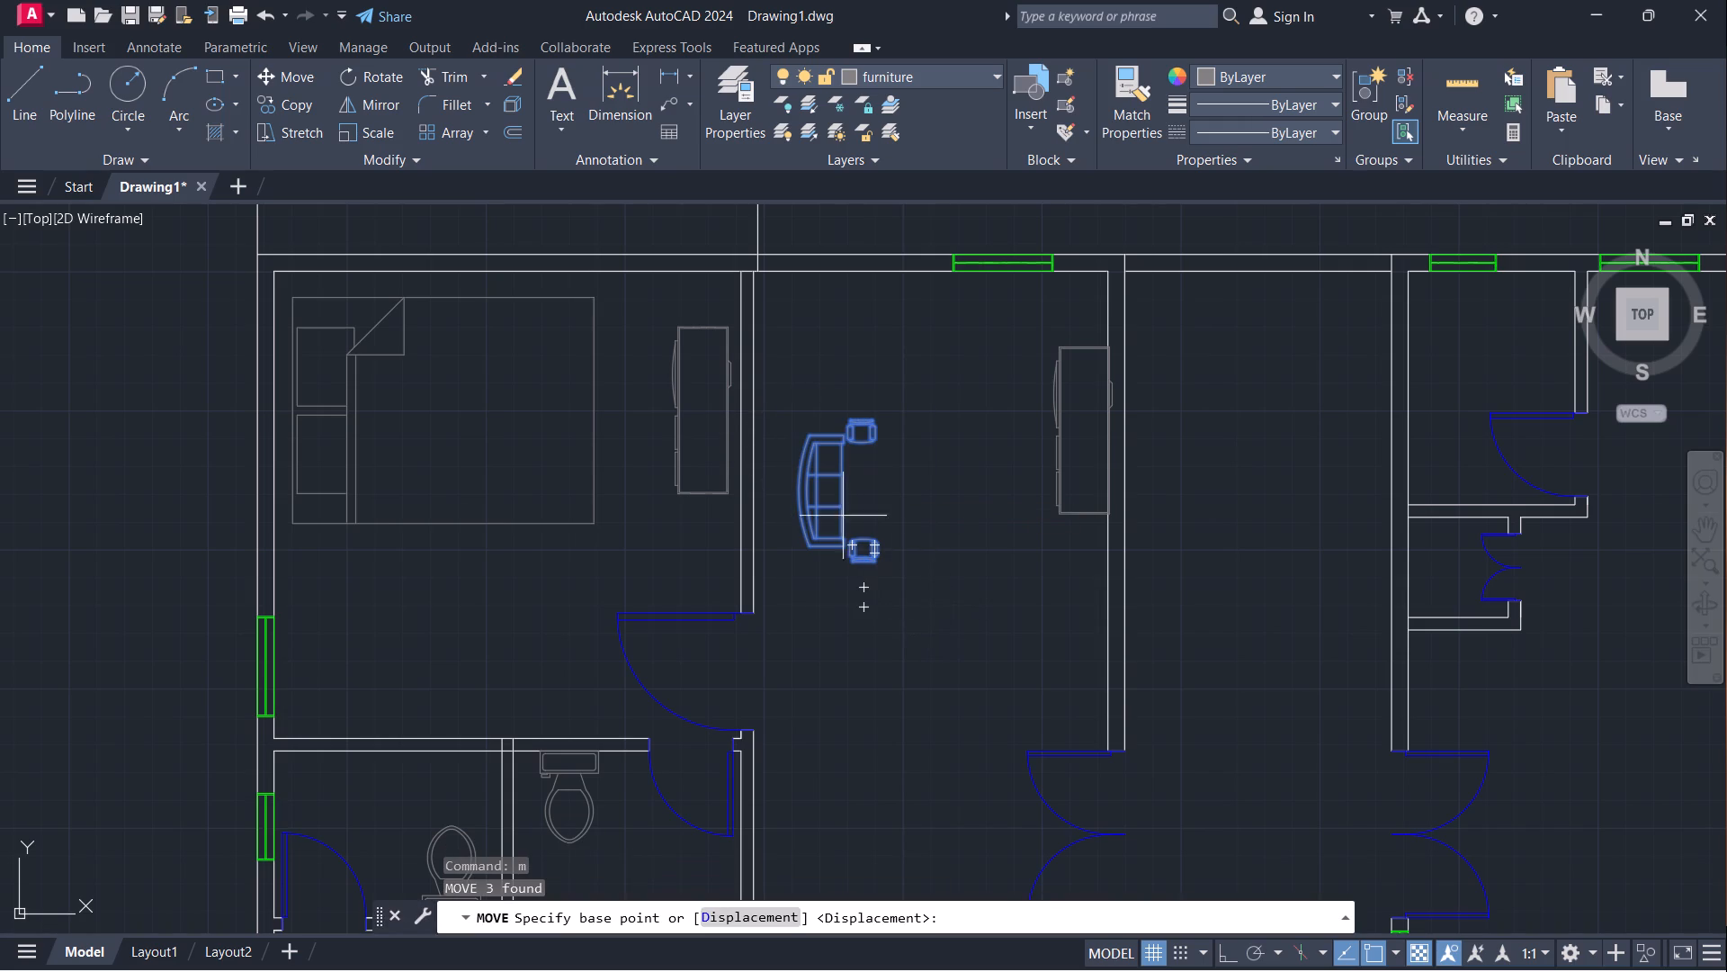
{"action": "left_click", "coordinate": [793, 488]}
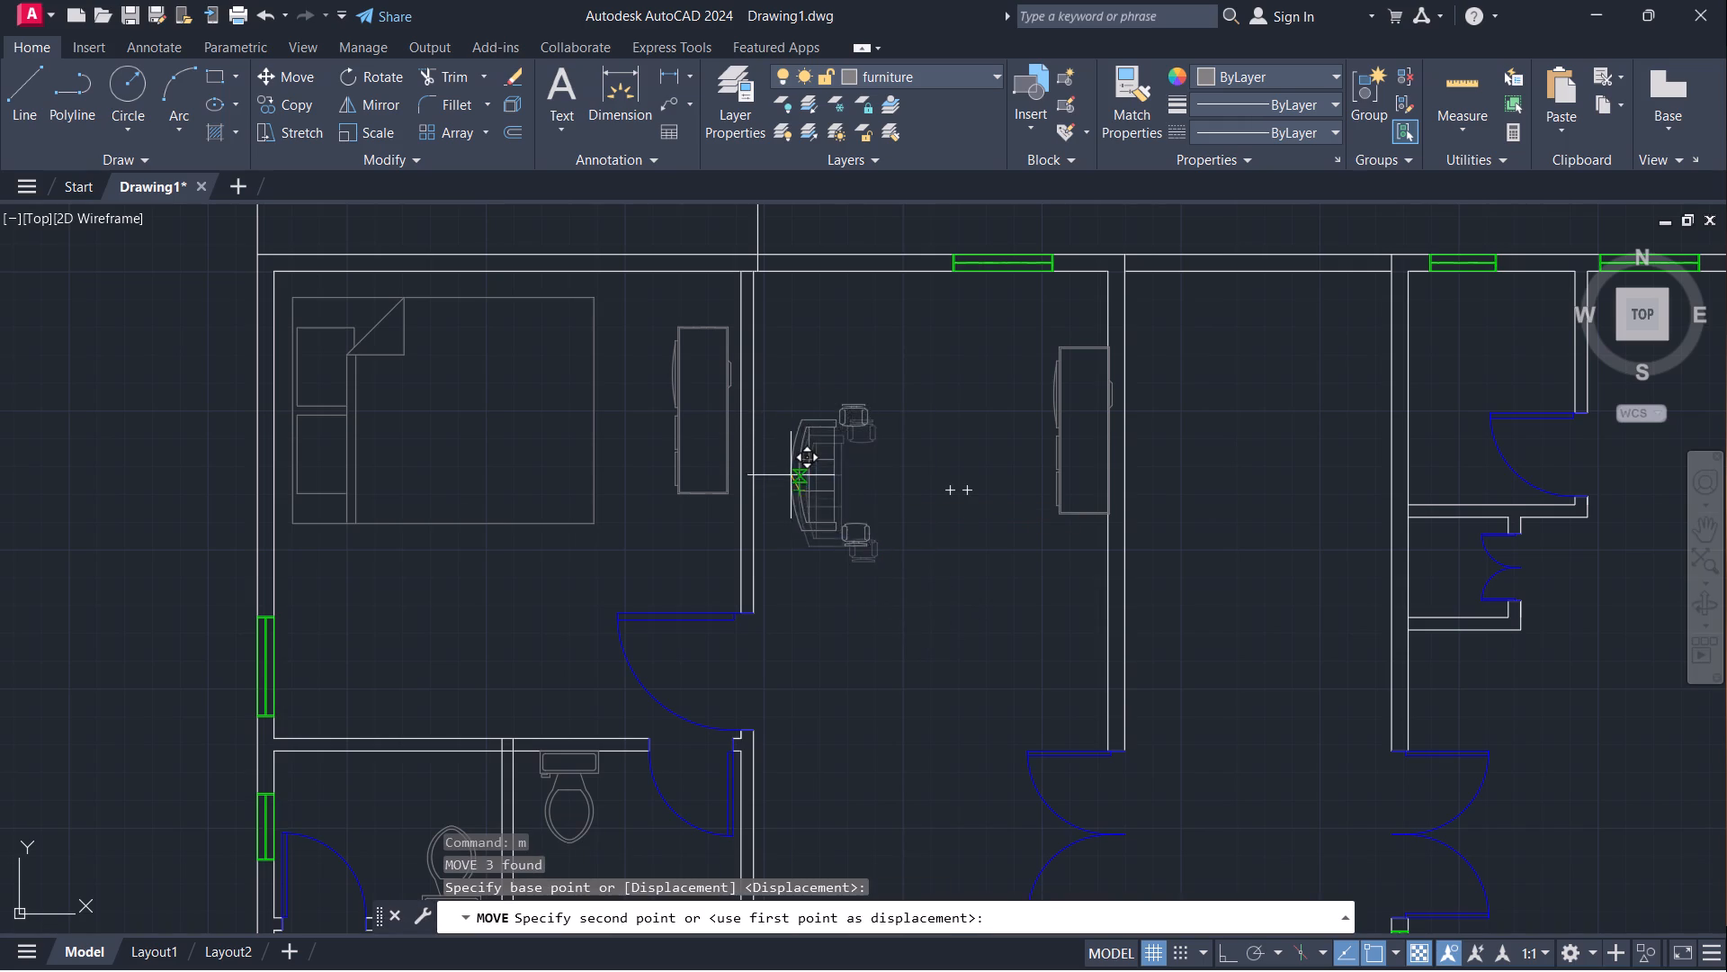
{"action": "left_click", "coordinate": [787, 441]}
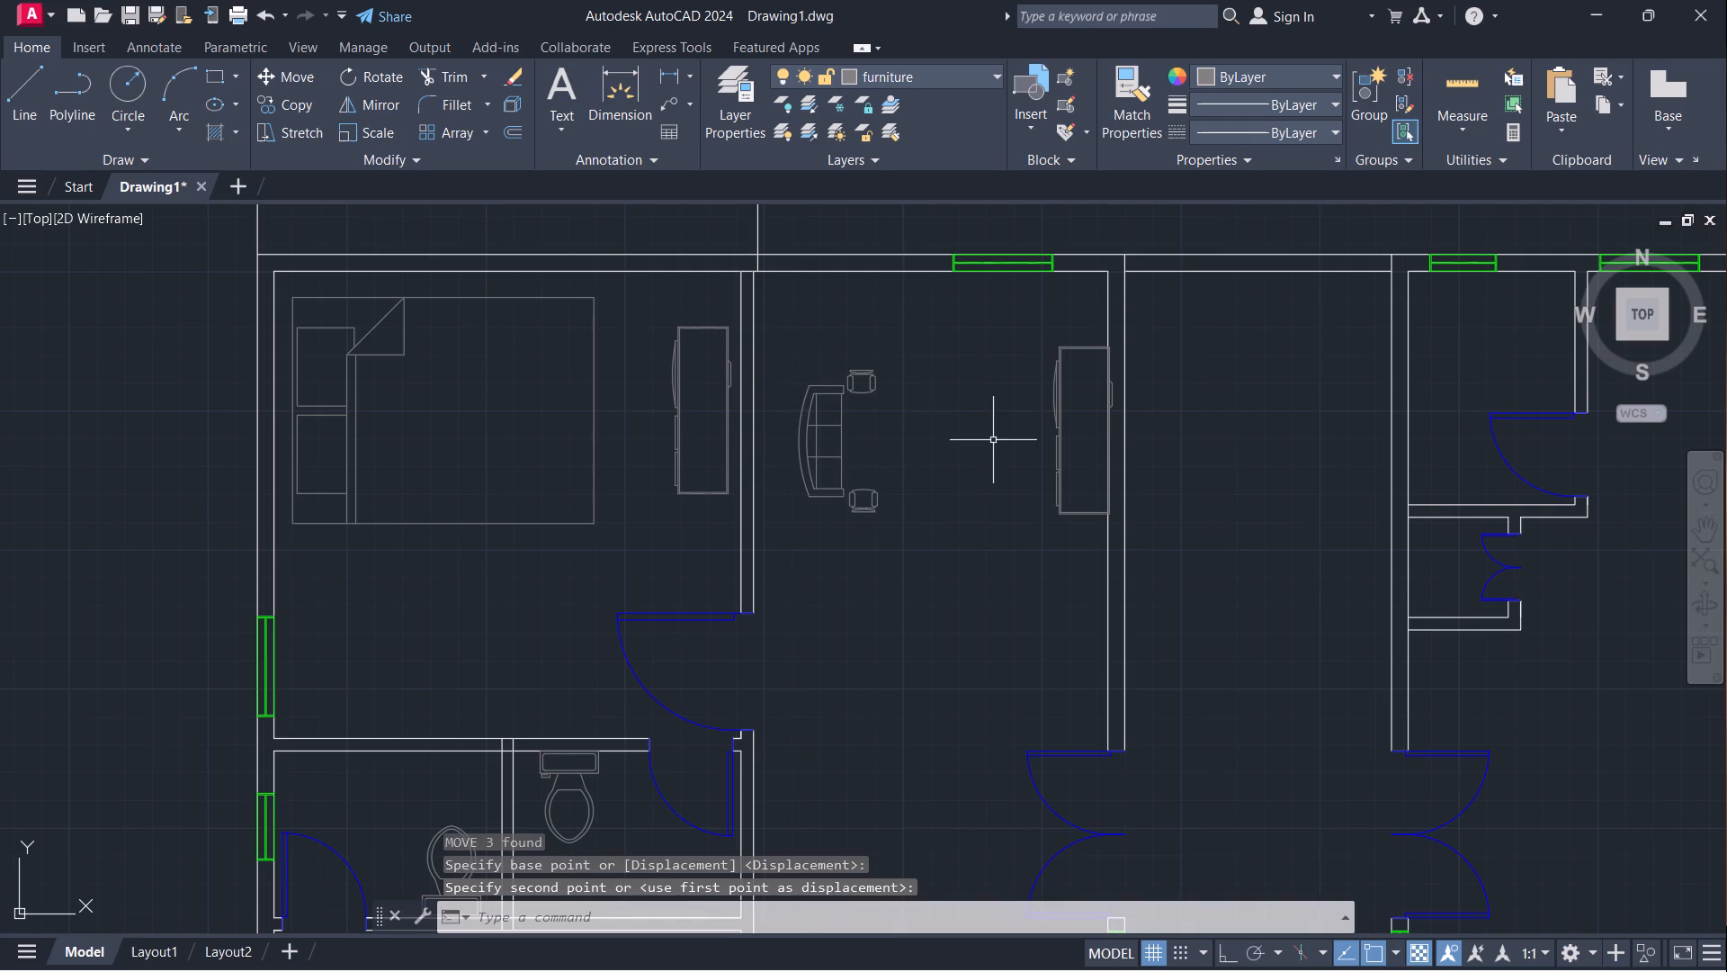
Enlarge the sofa and both armchairs together by a factor of about 1.2 from the middle of the sofa's back.
{"action": "scroll", "coordinate": [994, 445], "scroll_direction": "down", "scroll_amount": 2}
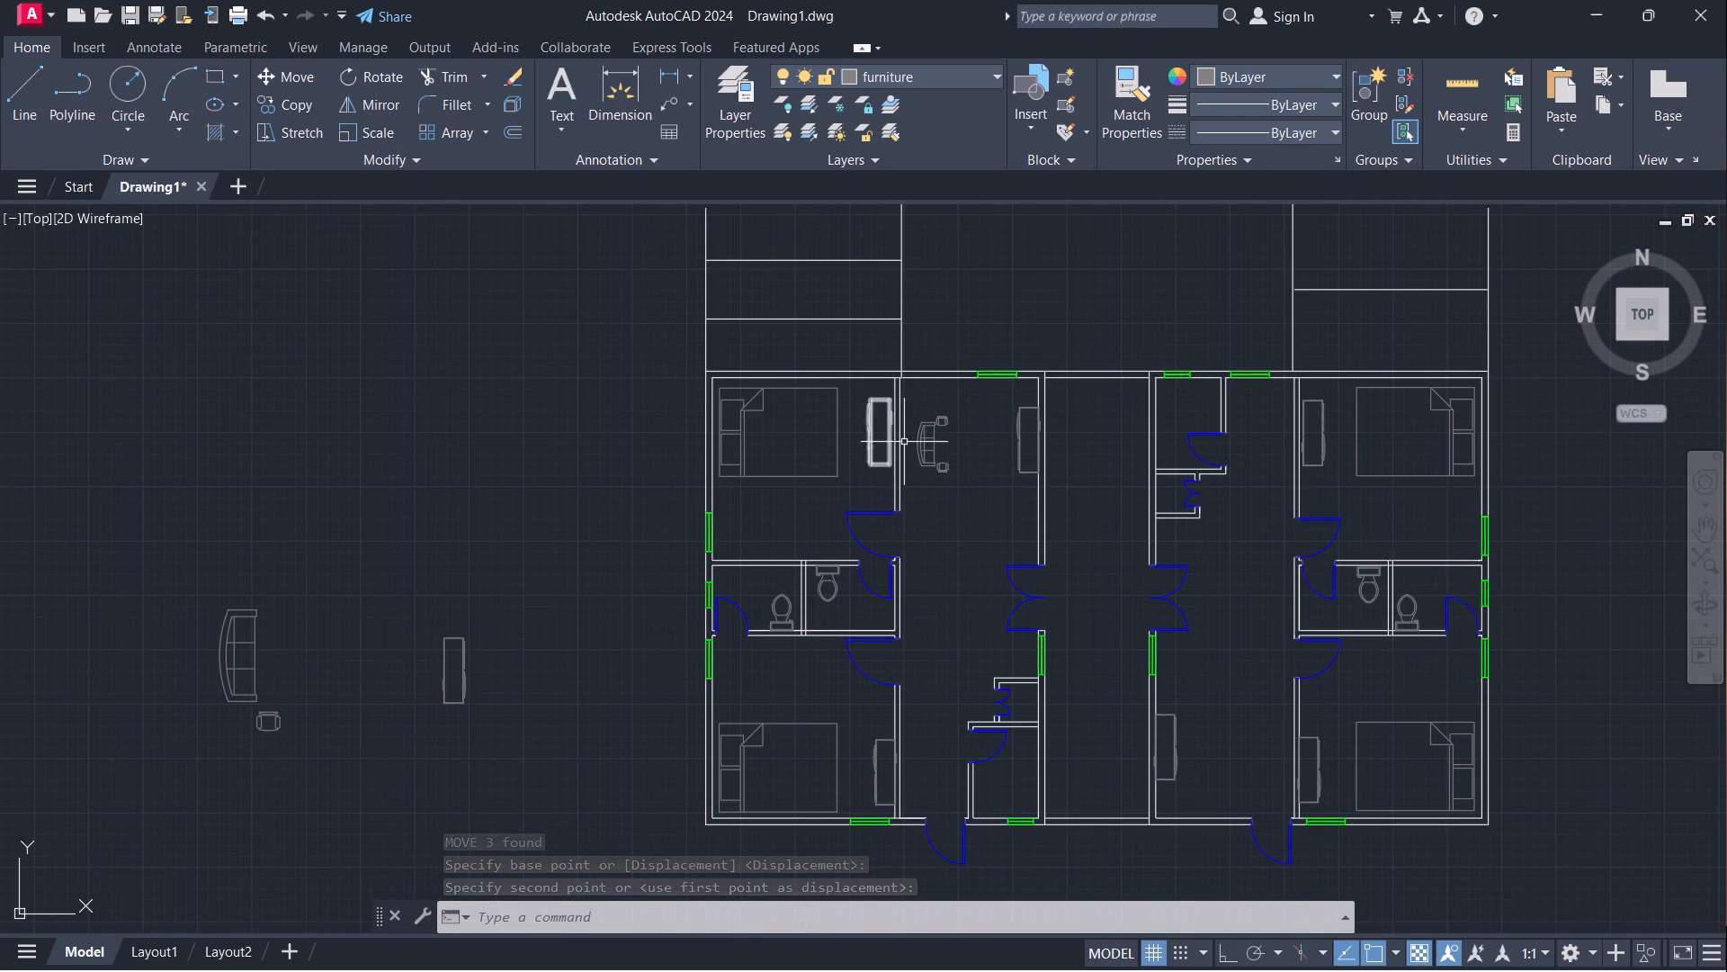
{"action": "scroll", "coordinate": [904, 442], "scroll_direction": "up", "scroll_amount": 2}
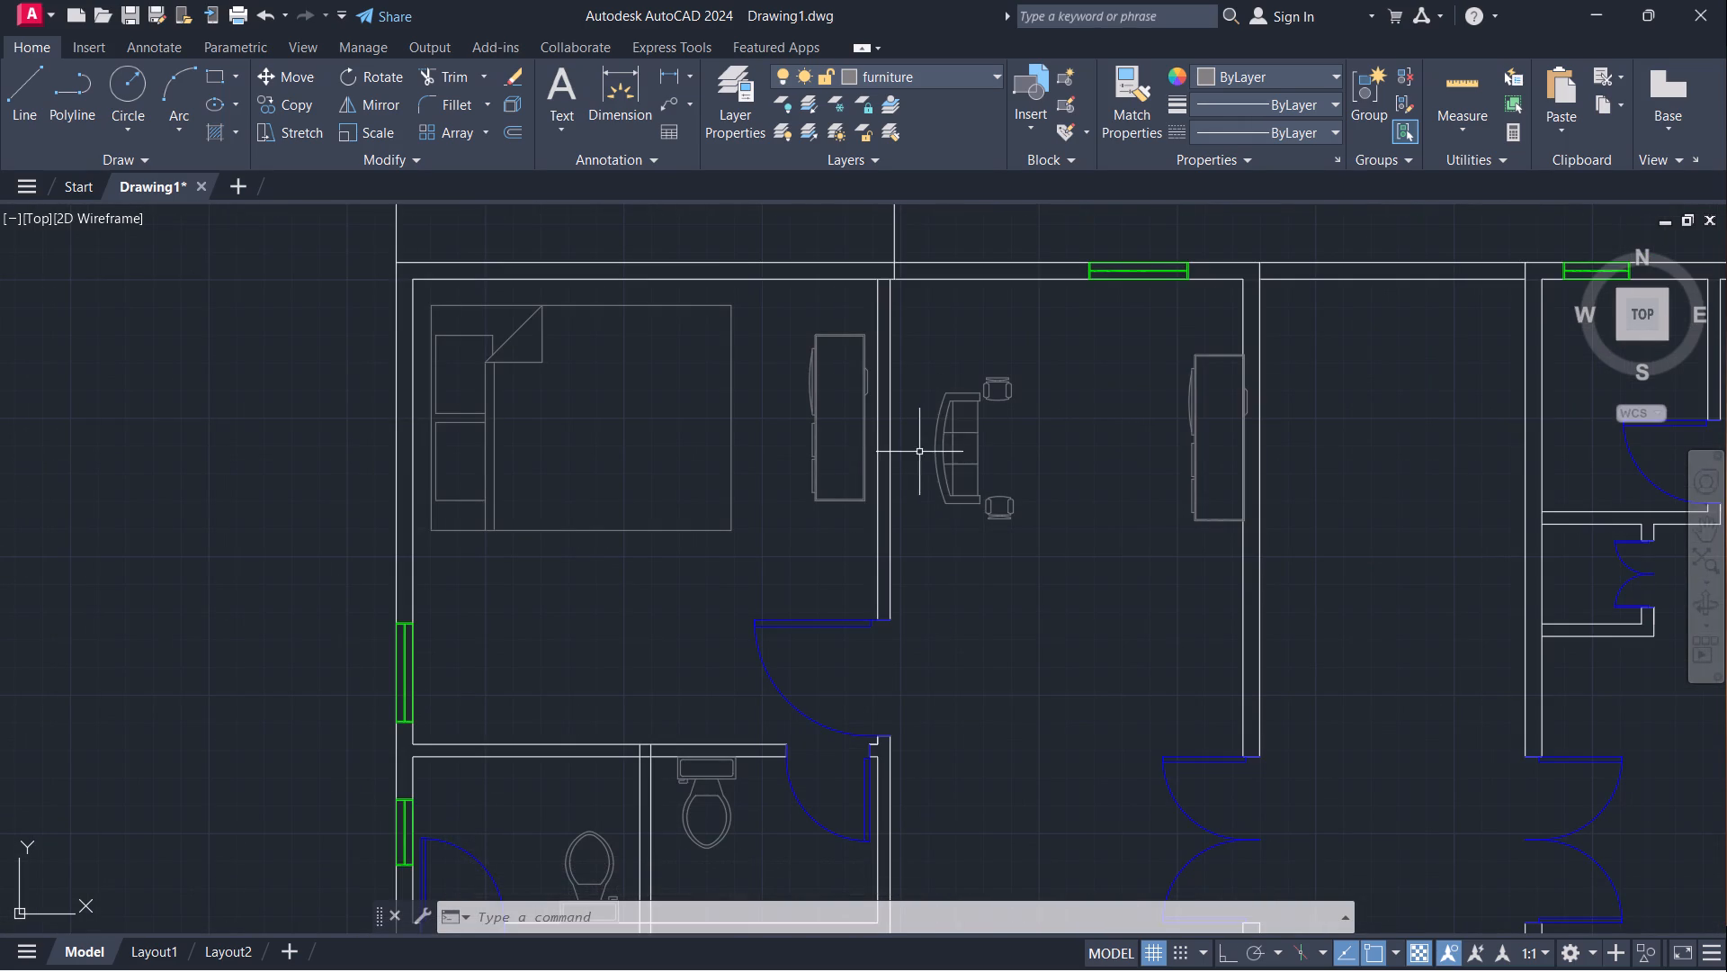
{"action": "left_click", "coordinate": [913, 342]}
{"action": "left_click", "coordinate": [1054, 630]}
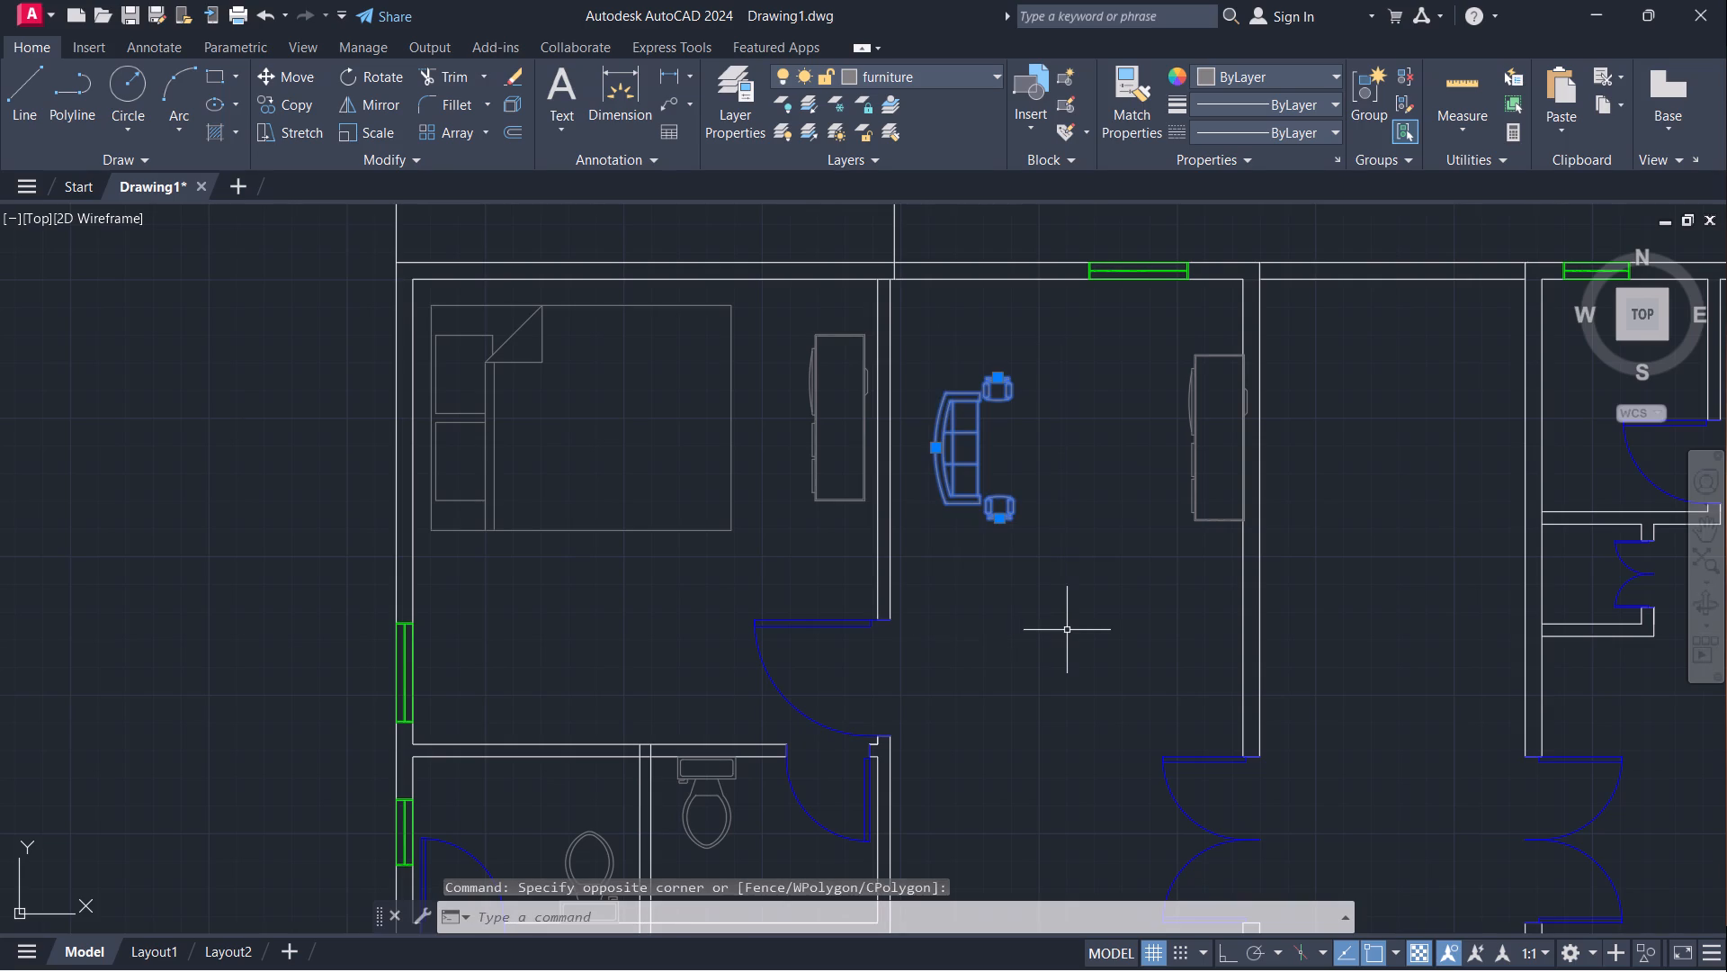
{"action": "type", "text": "sc"}
{"action": "key", "text": "Return"}
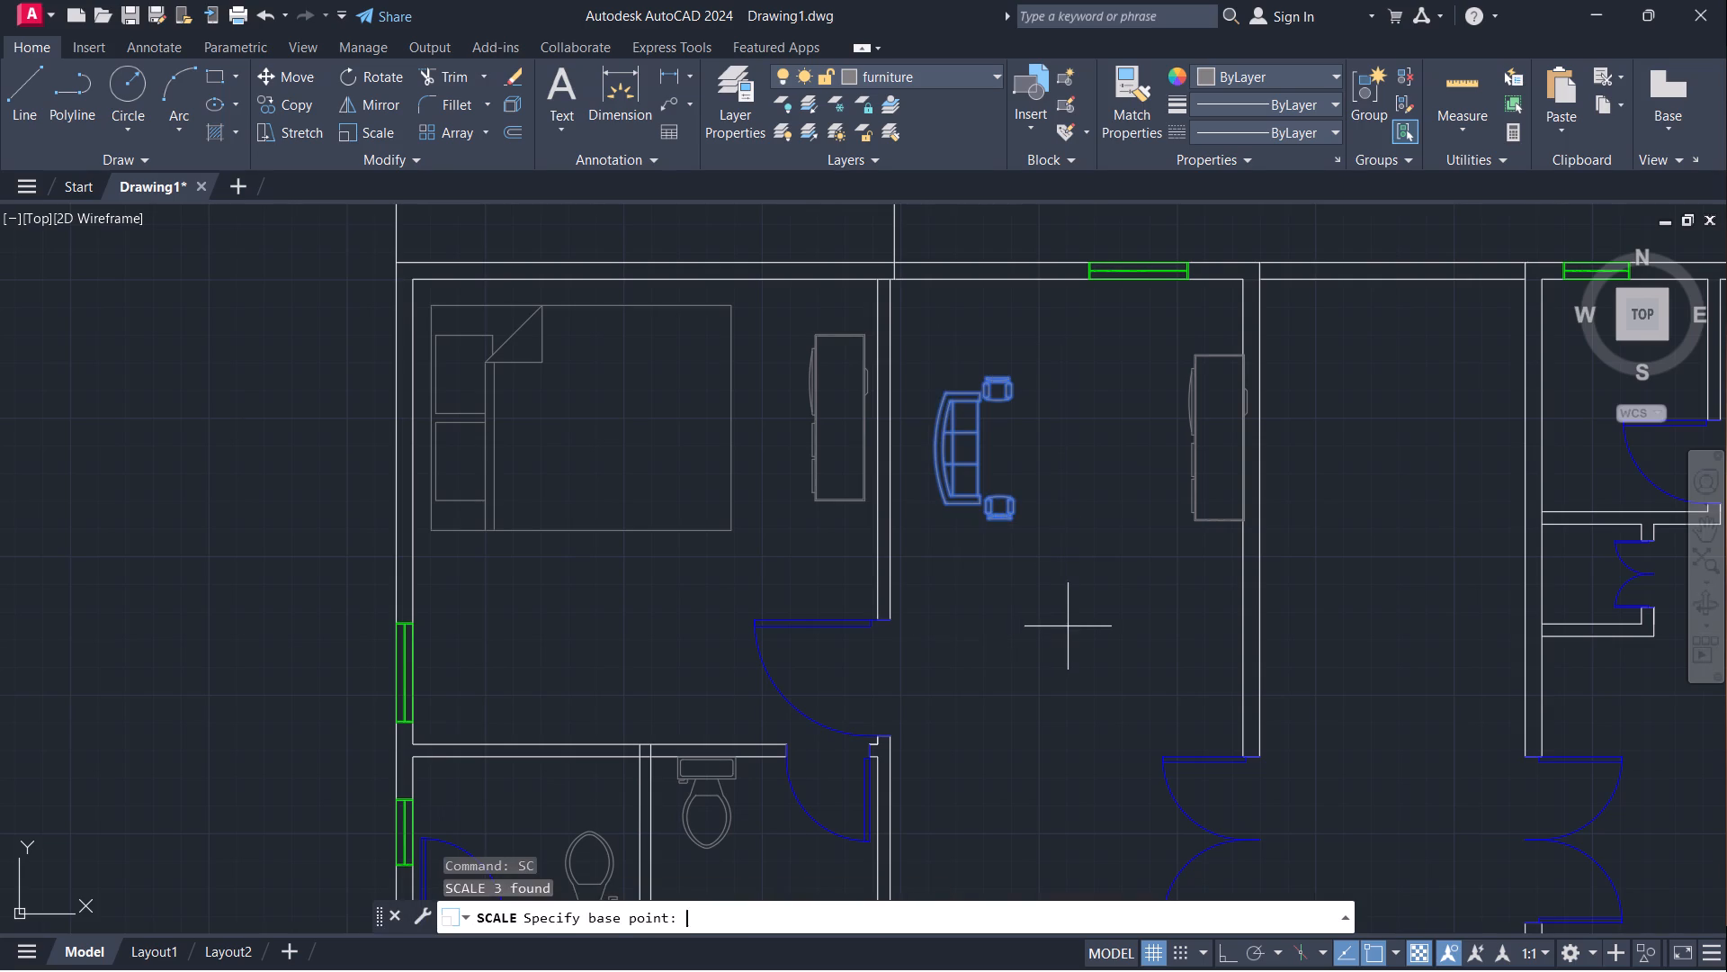
{"action": "left_click", "coordinate": [933, 443]}
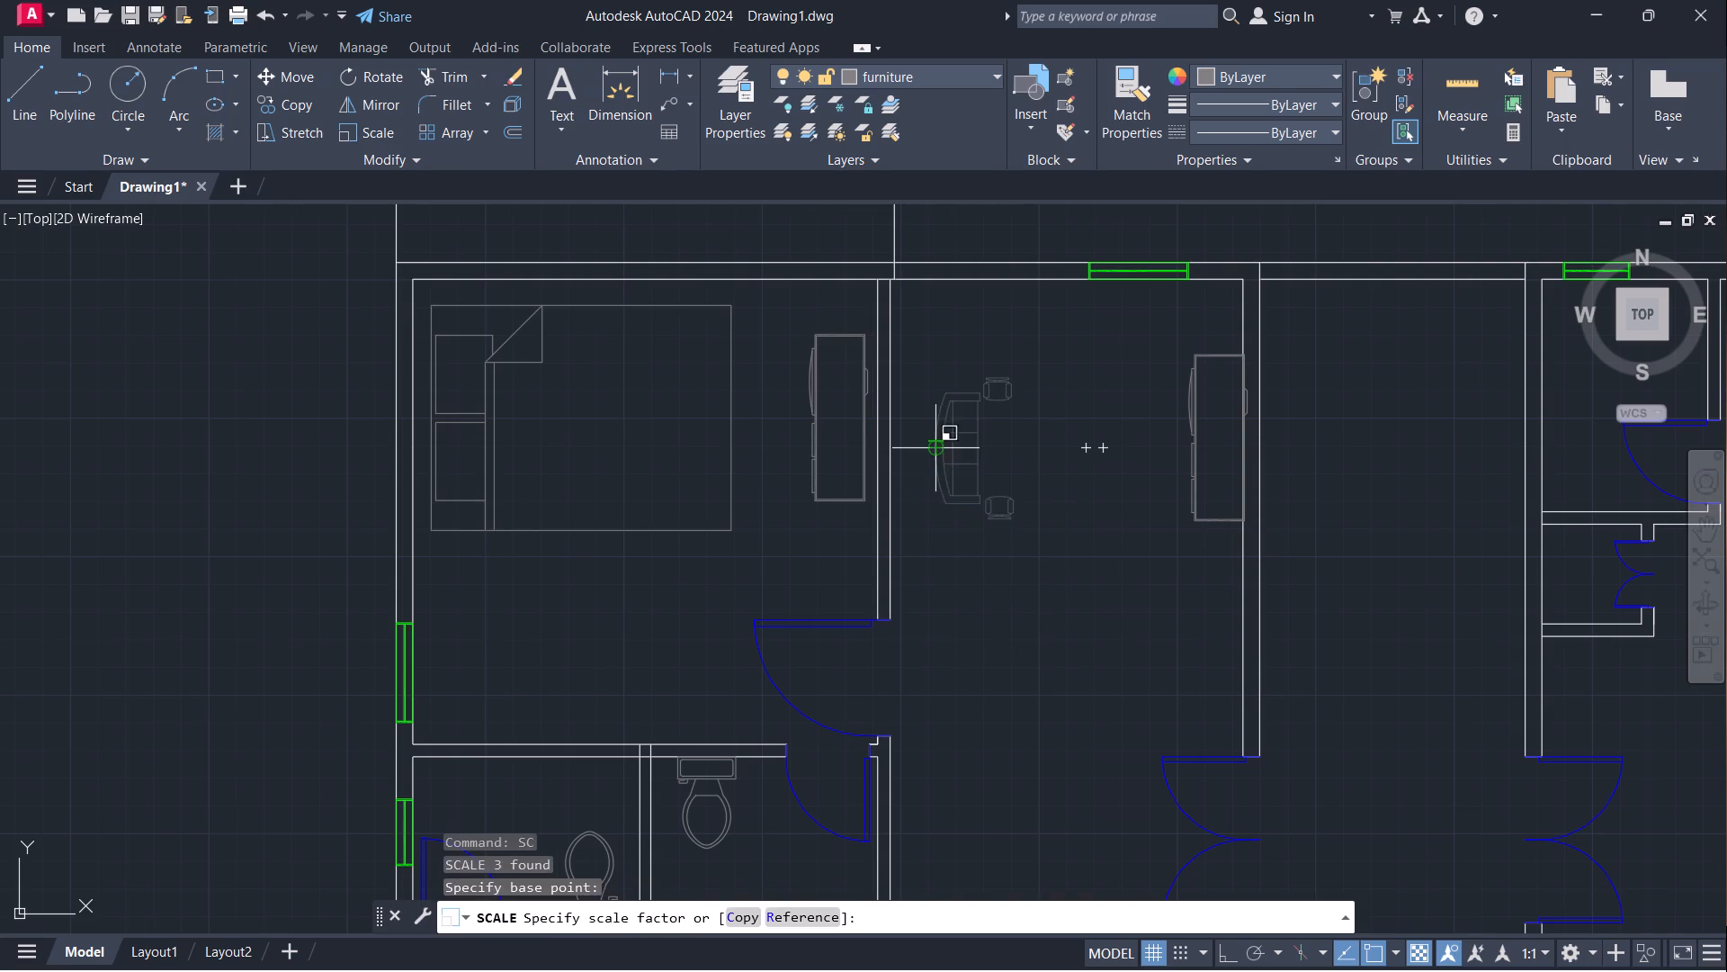
{"action": "left_click", "coordinate": [1018, 447]}
Copy the sofa and two armchairs into the east unit's south living room, east of the cabinet on its west wall.
{"action": "scroll", "coordinate": [1050, 505], "scroll_direction": "down", "scroll_amount": 1}
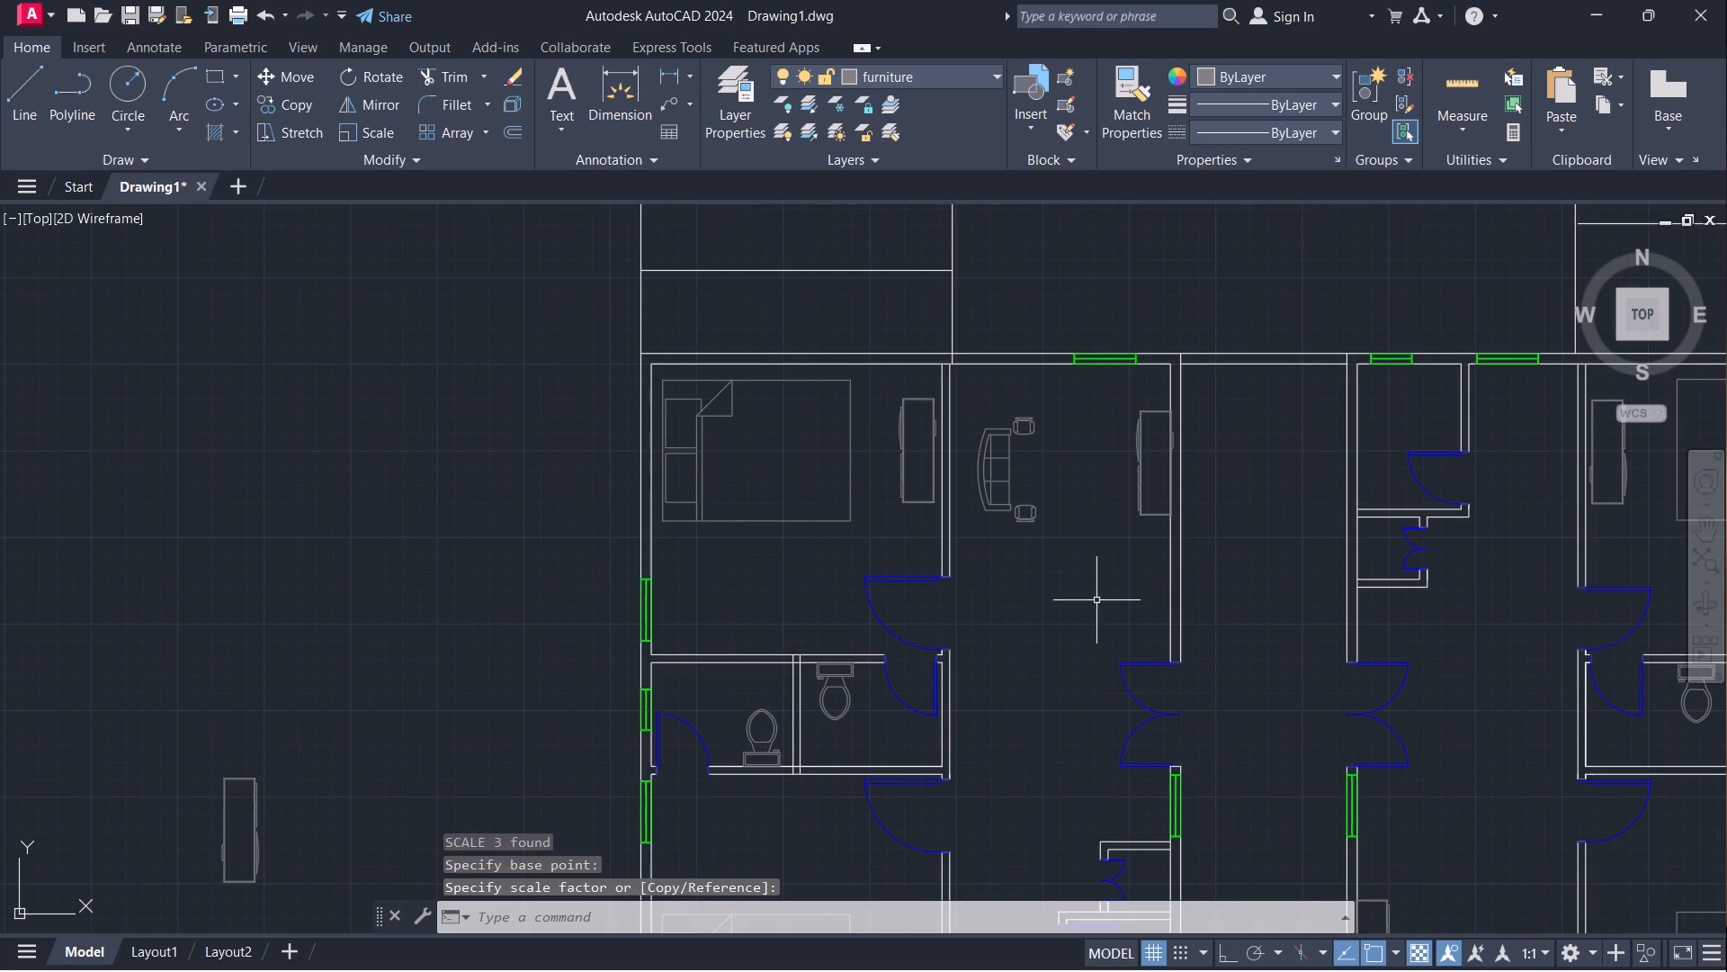
{"action": "middle_click_drag", "start_coordinate": [1096, 601], "coordinate": [922, 611]}
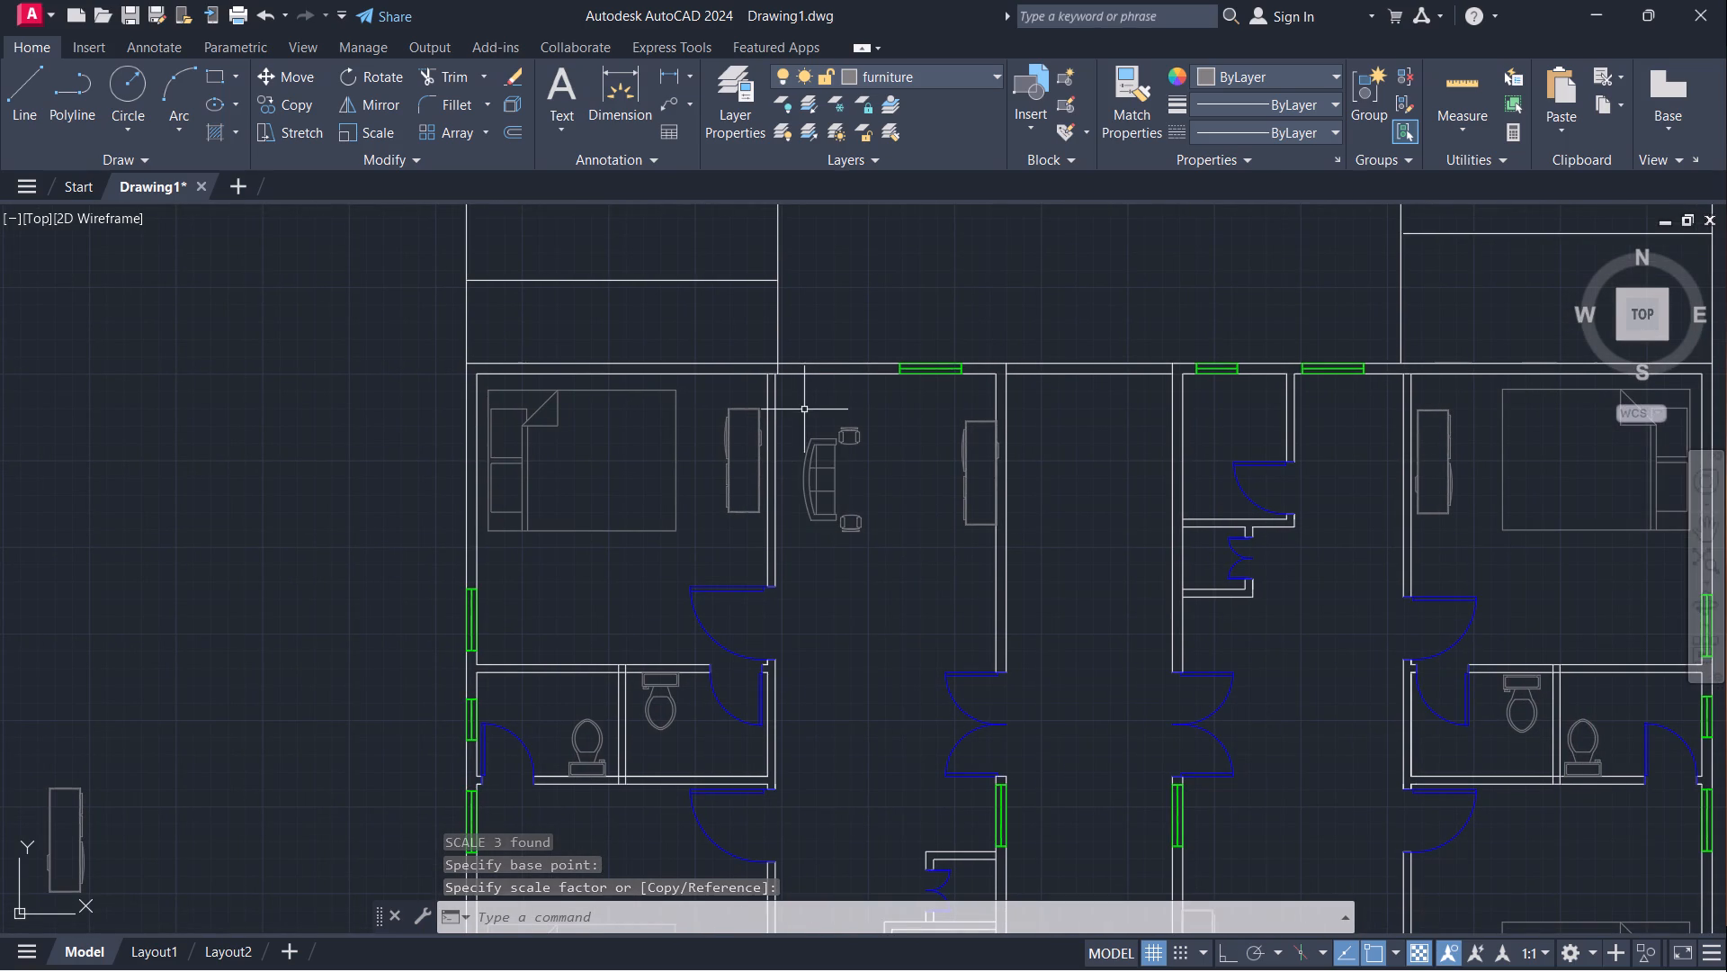
{"action": "left_click", "coordinate": [791, 416]}
{"action": "left_click", "coordinate": [949, 610]}
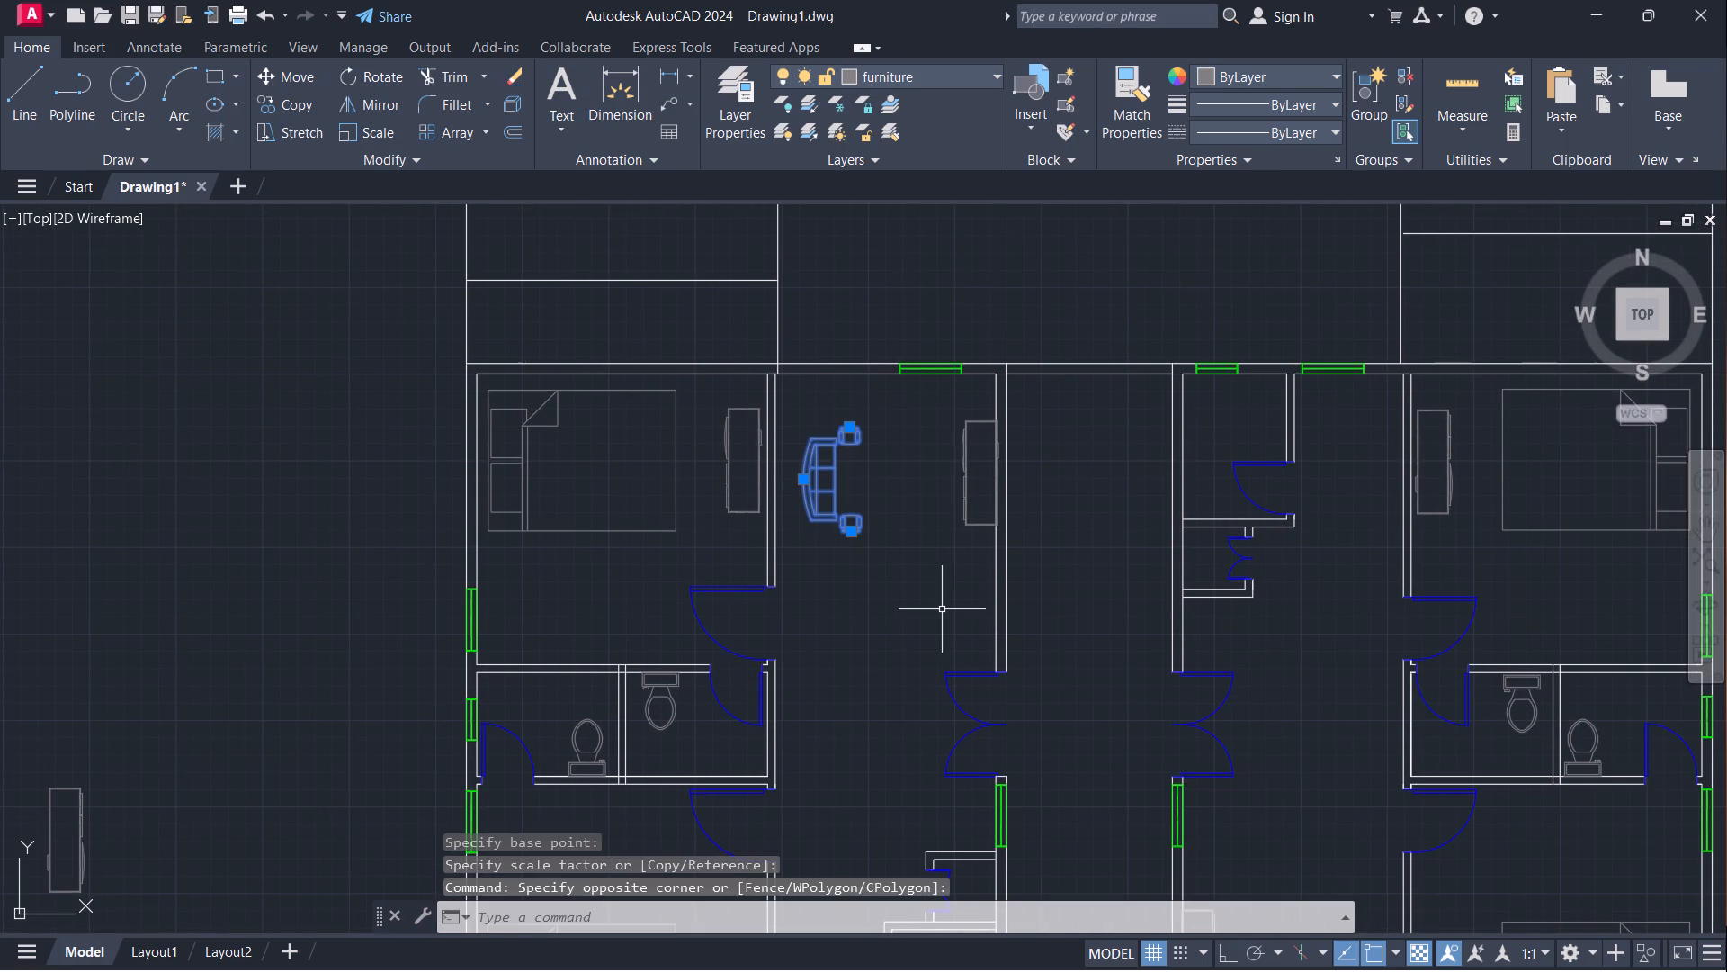
{"action": "type", "text": "co"}
{"action": "key", "text": "Return"}
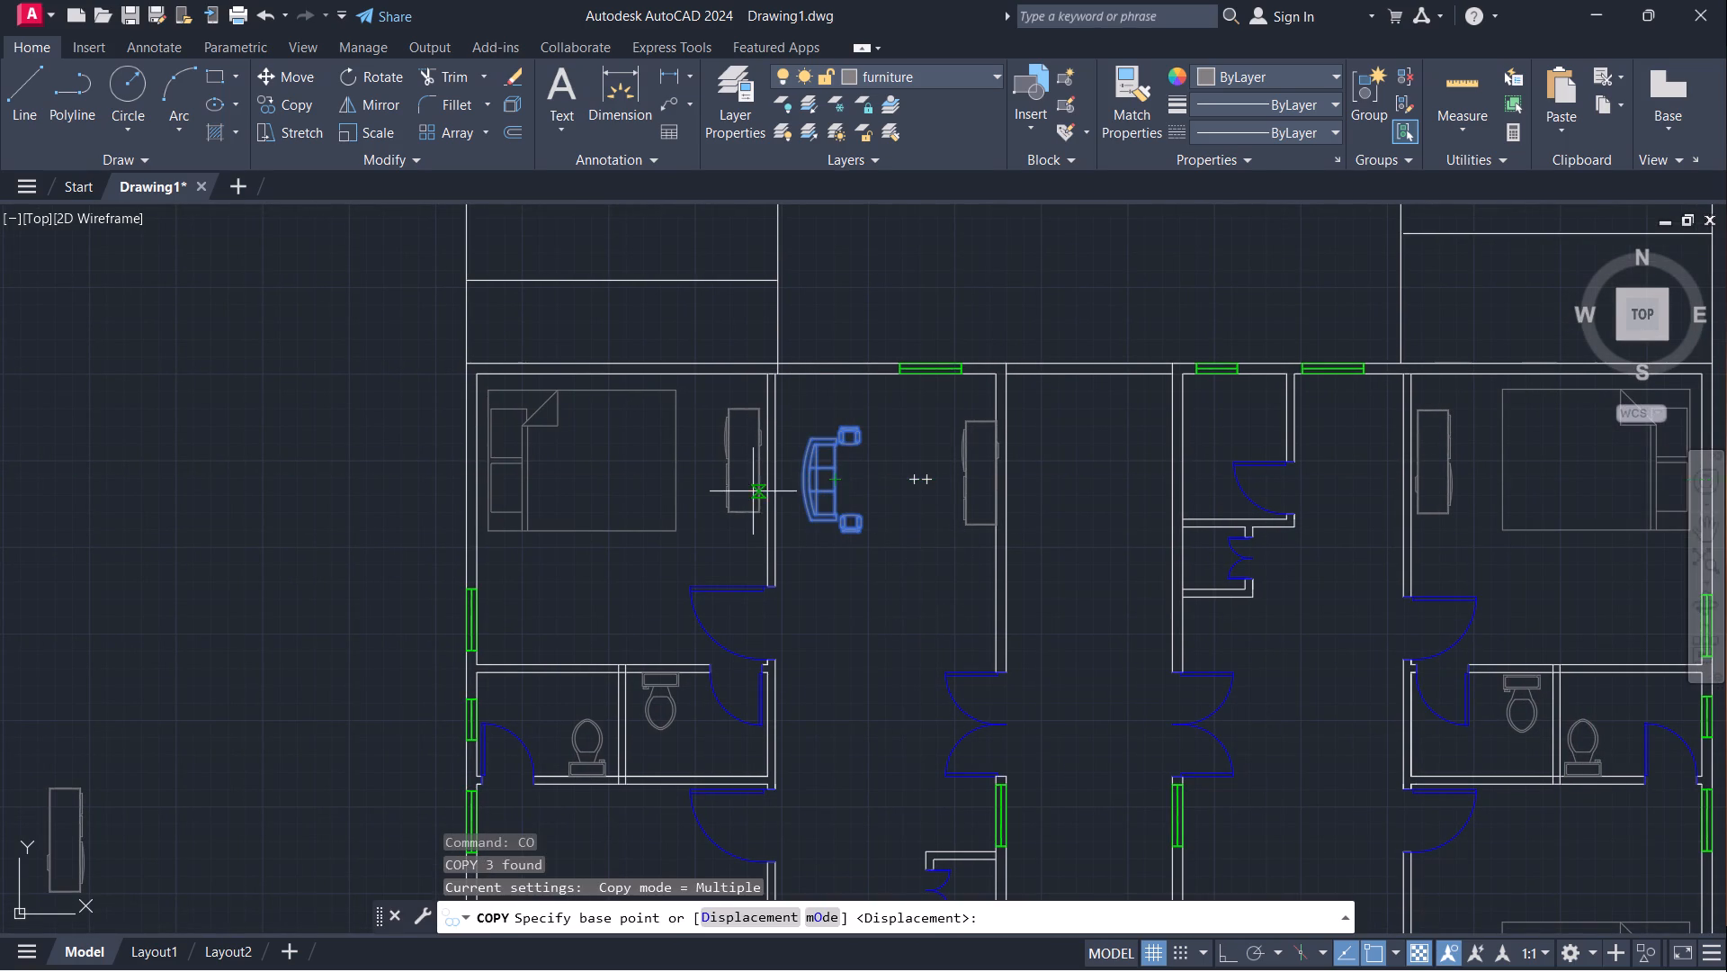
{"action": "left_click", "coordinate": [795, 478]}
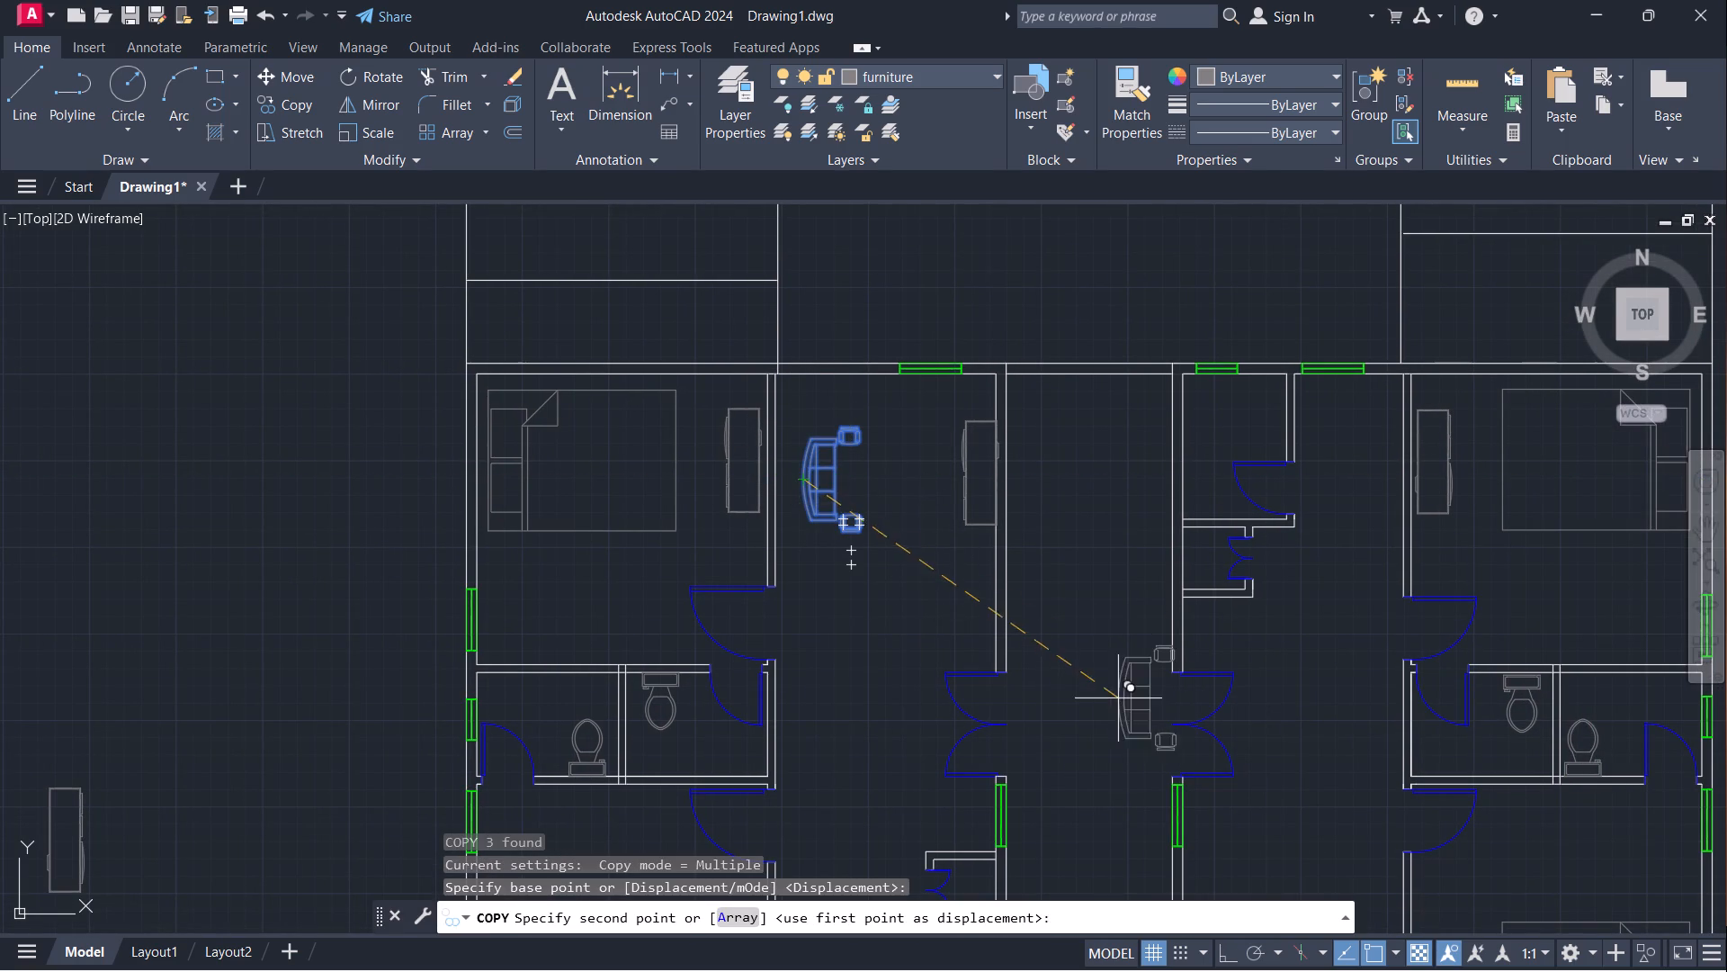
{"action": "scroll", "coordinate": [1120, 664], "scroll_direction": "down", "scroll_amount": 2}
{"action": "scroll", "coordinate": [1195, 822], "scroll_direction": "up", "scroll_amount": 2}
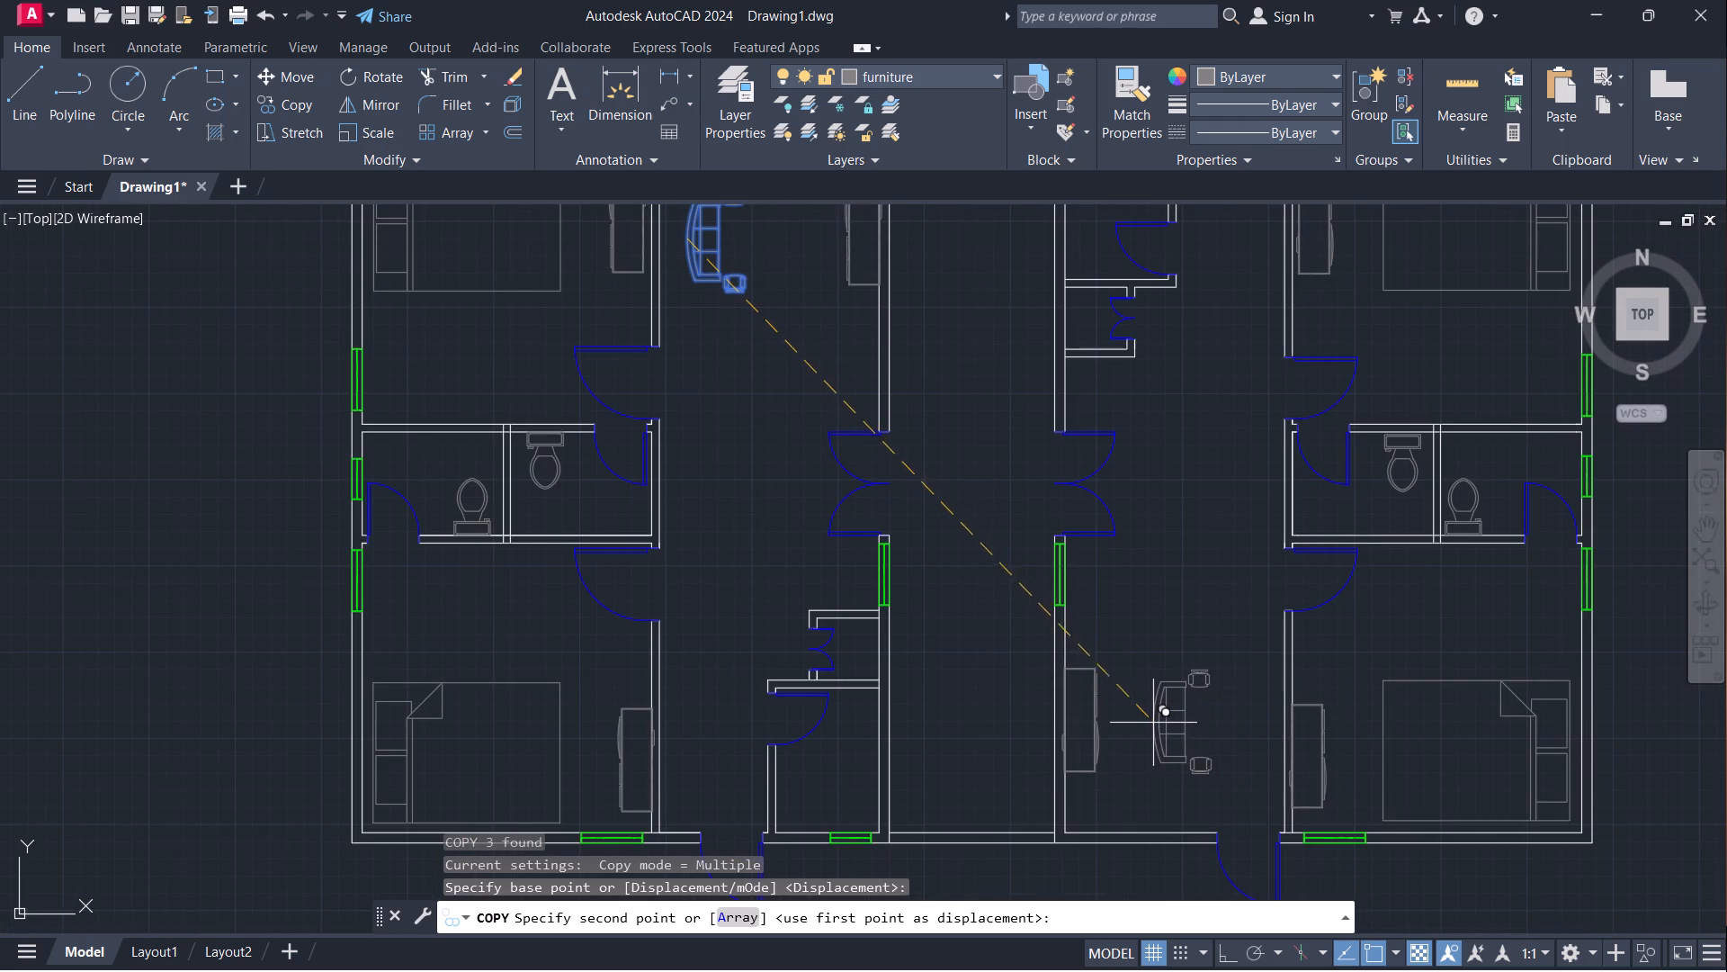
{"action": "left_click", "coordinate": [1174, 719]}
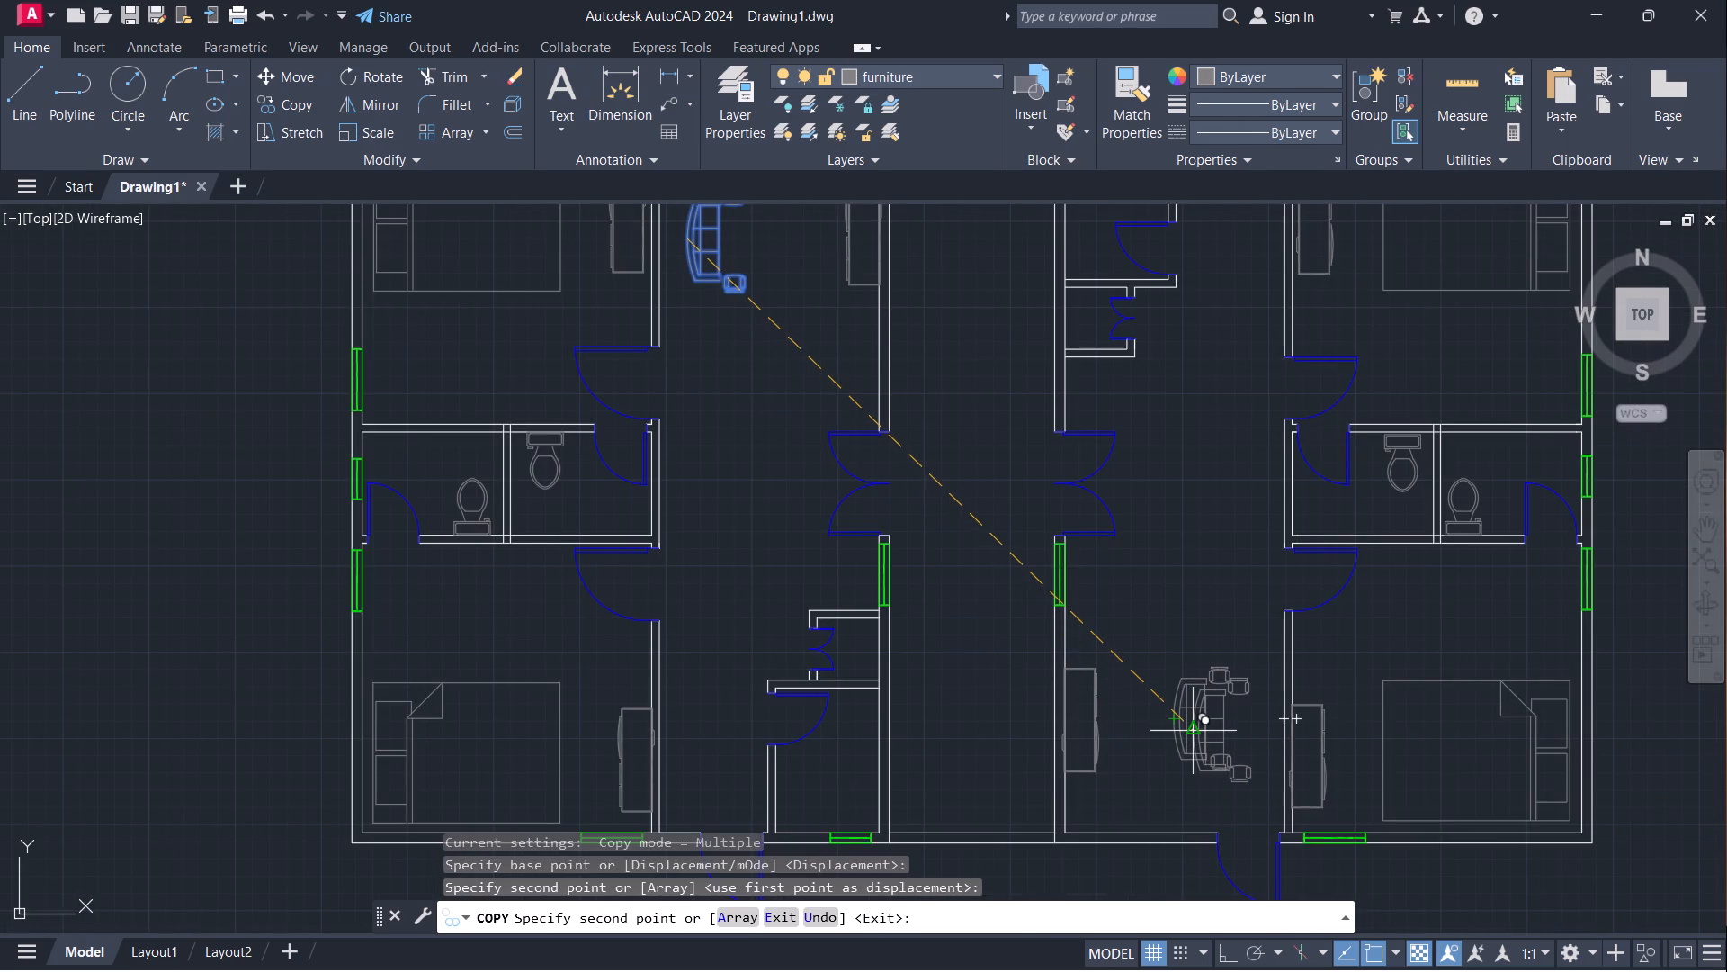
{"action": "key", "text": "Escape"}
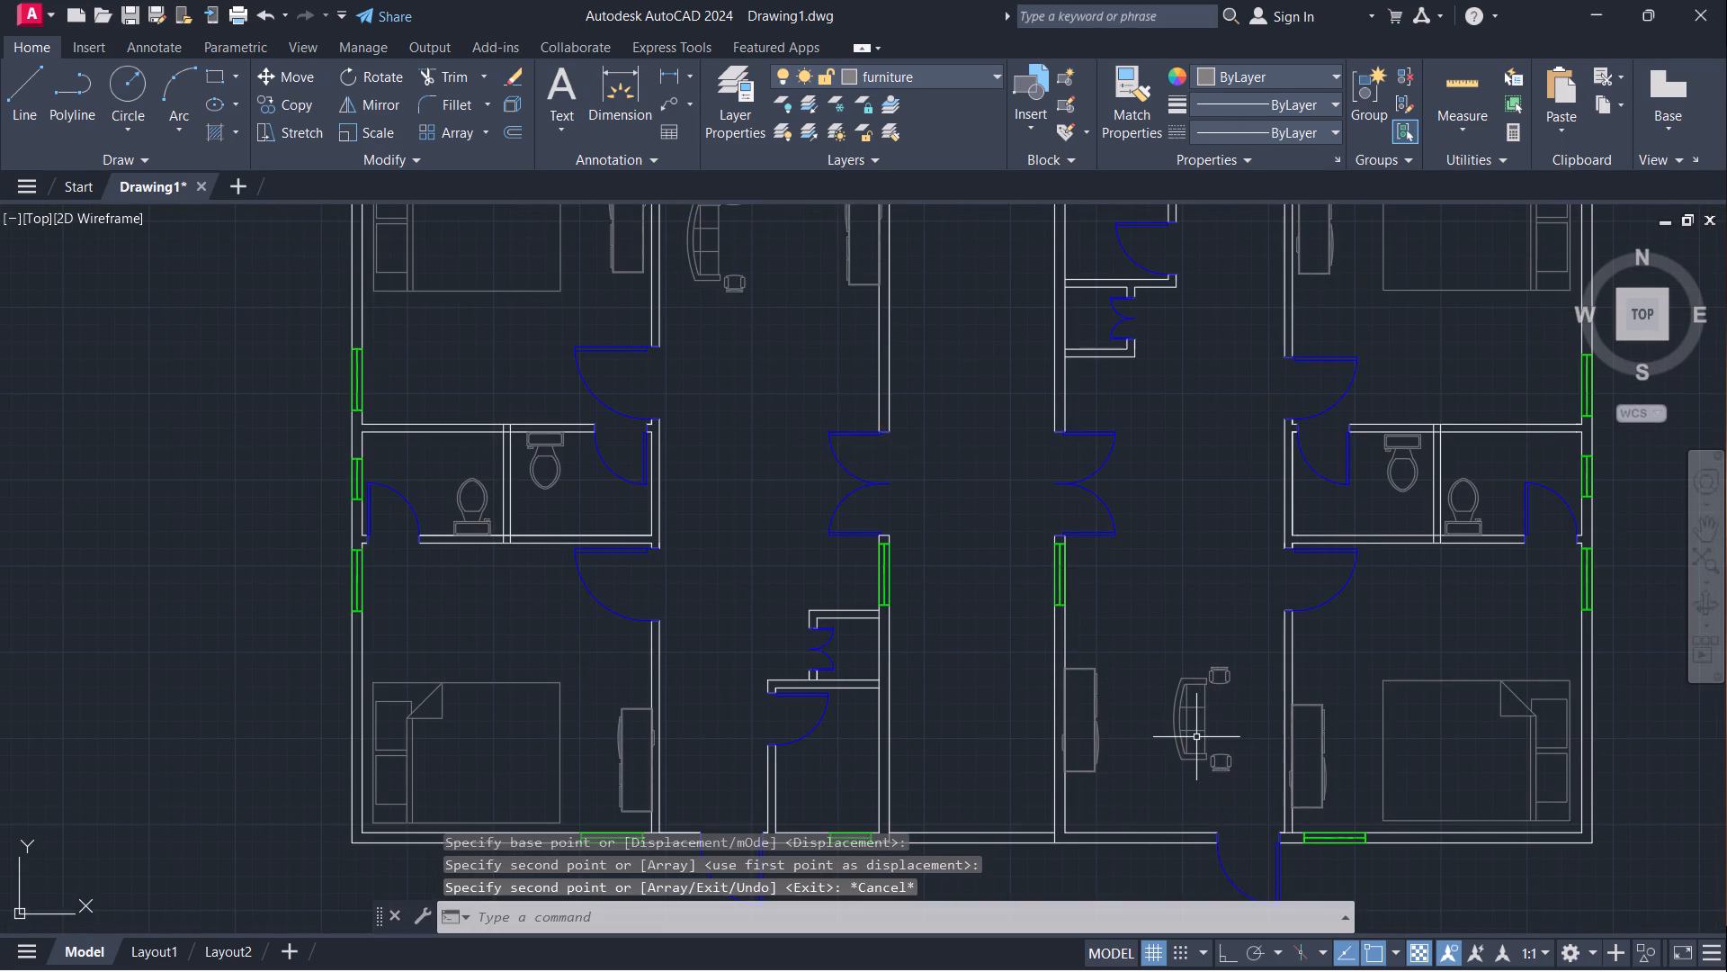
Rotate the copied sofa and armchairs 180° about the middle of the sofa's back, facing the cabinet to the west.
{"action": "left_click_drag", "start_coordinate": [1127, 629], "coordinate": [1149, 641]}
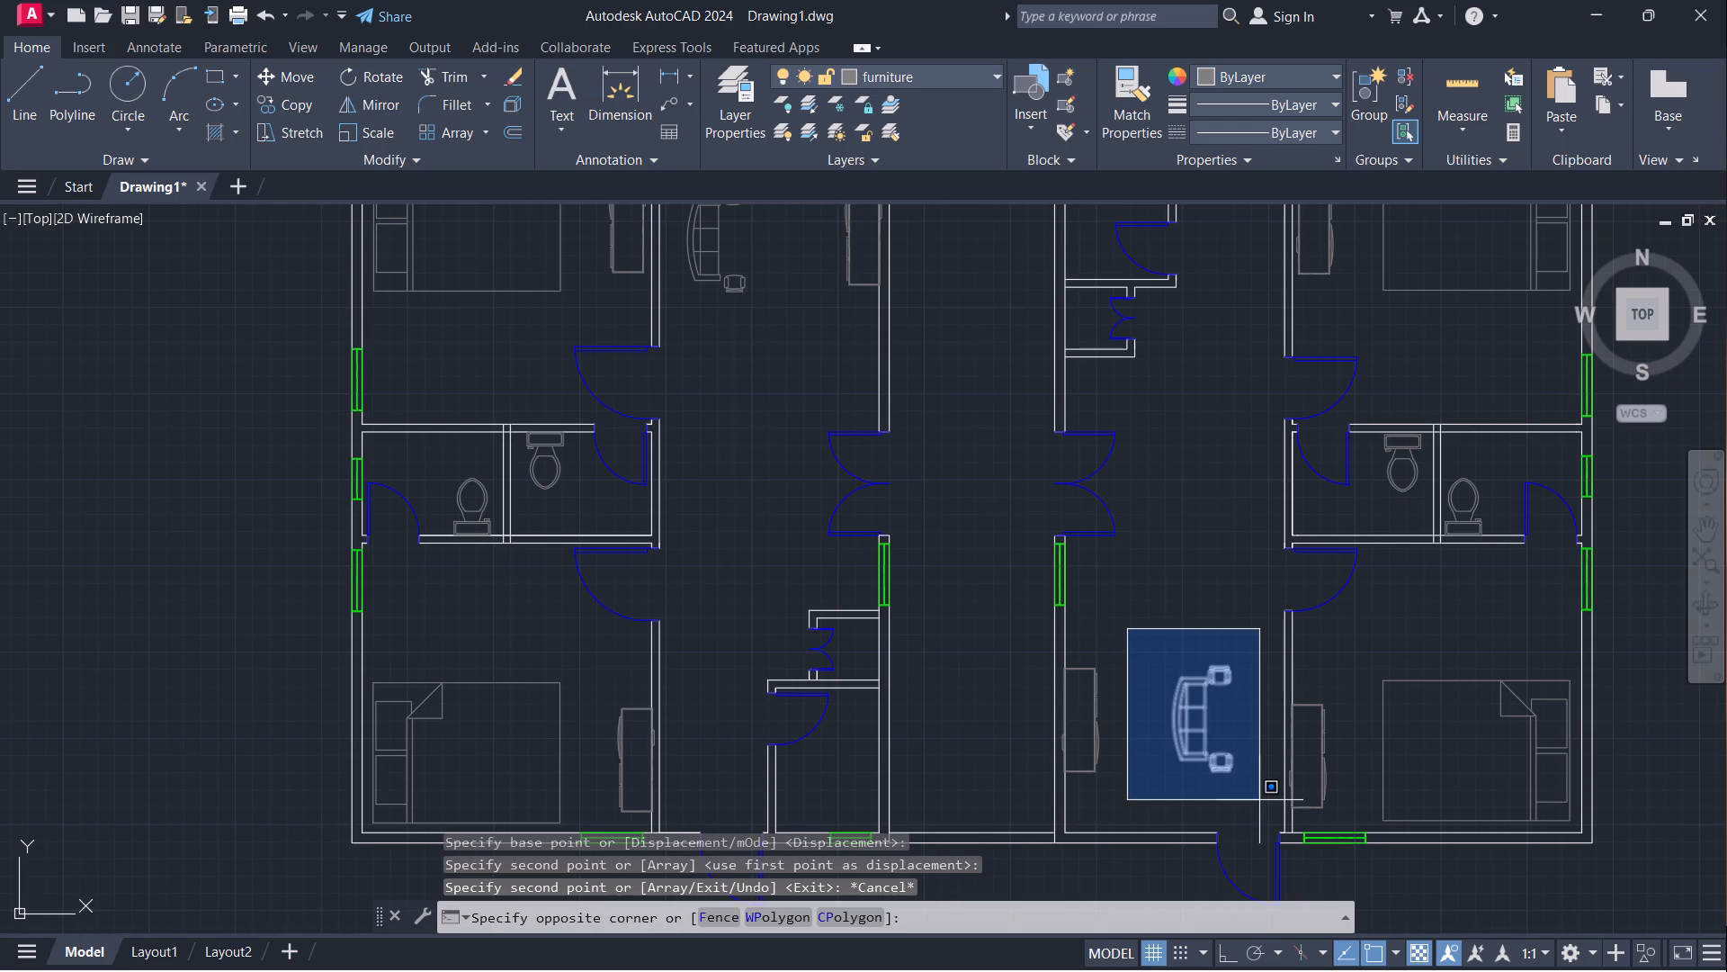
{"action": "left_click", "coordinate": [1259, 800]}
{"action": "type", "text": "ro"}
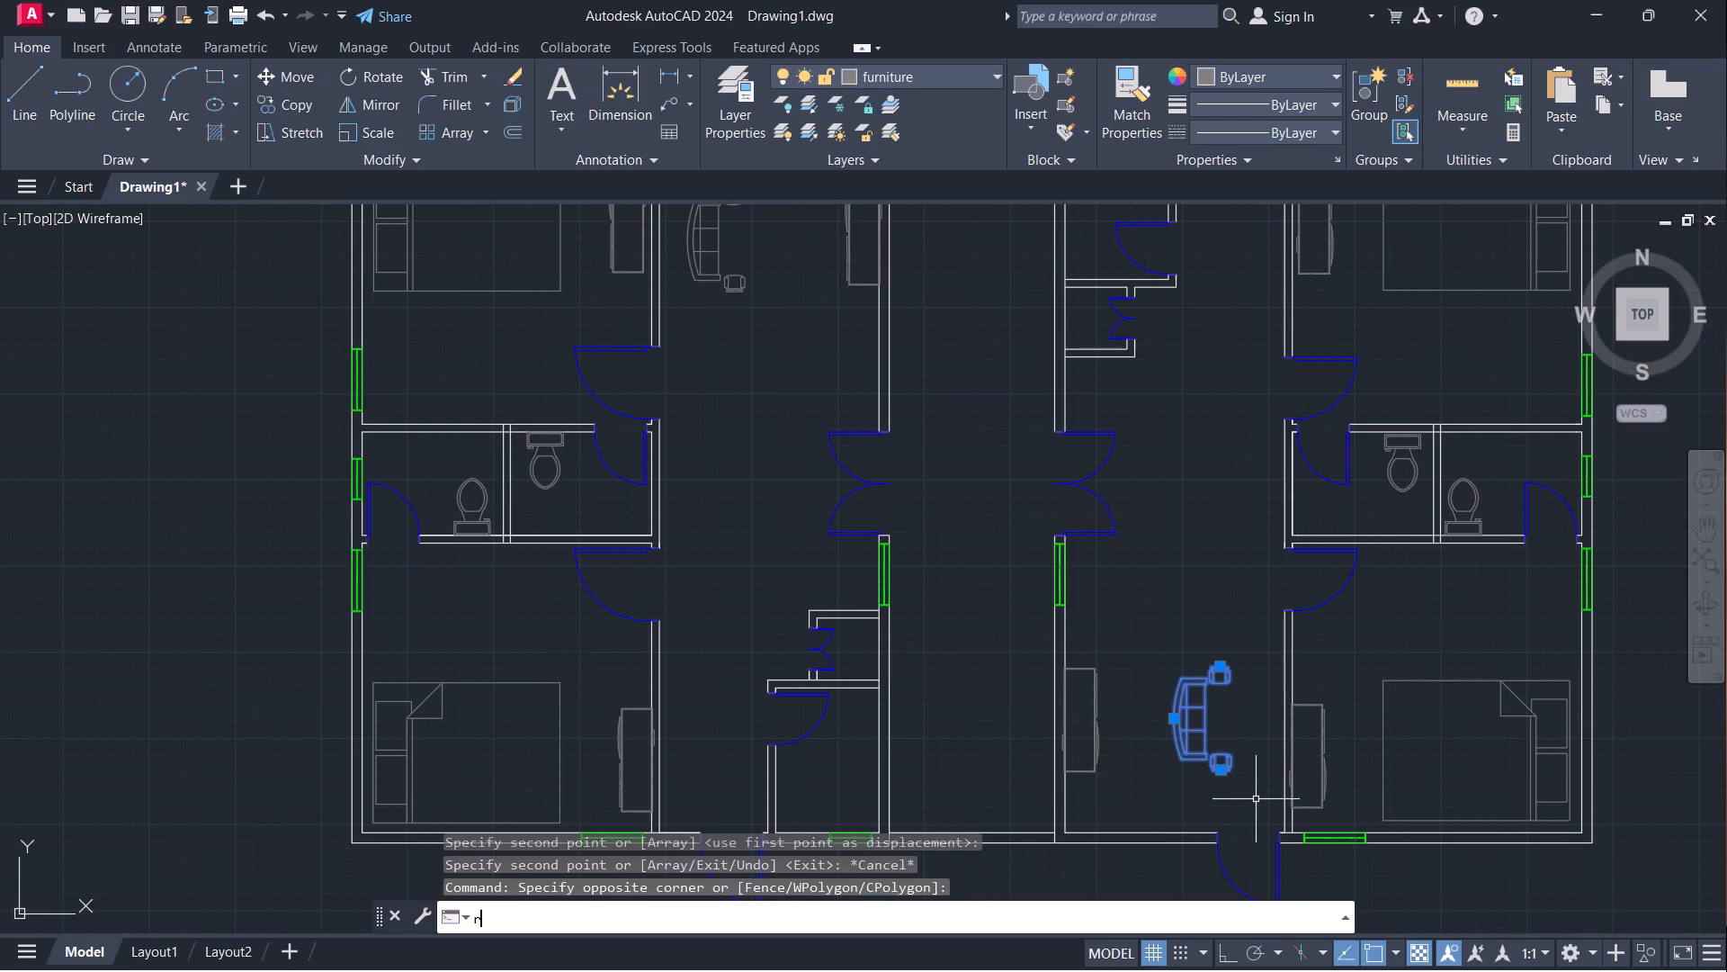
{"action": "key", "text": "Return"}
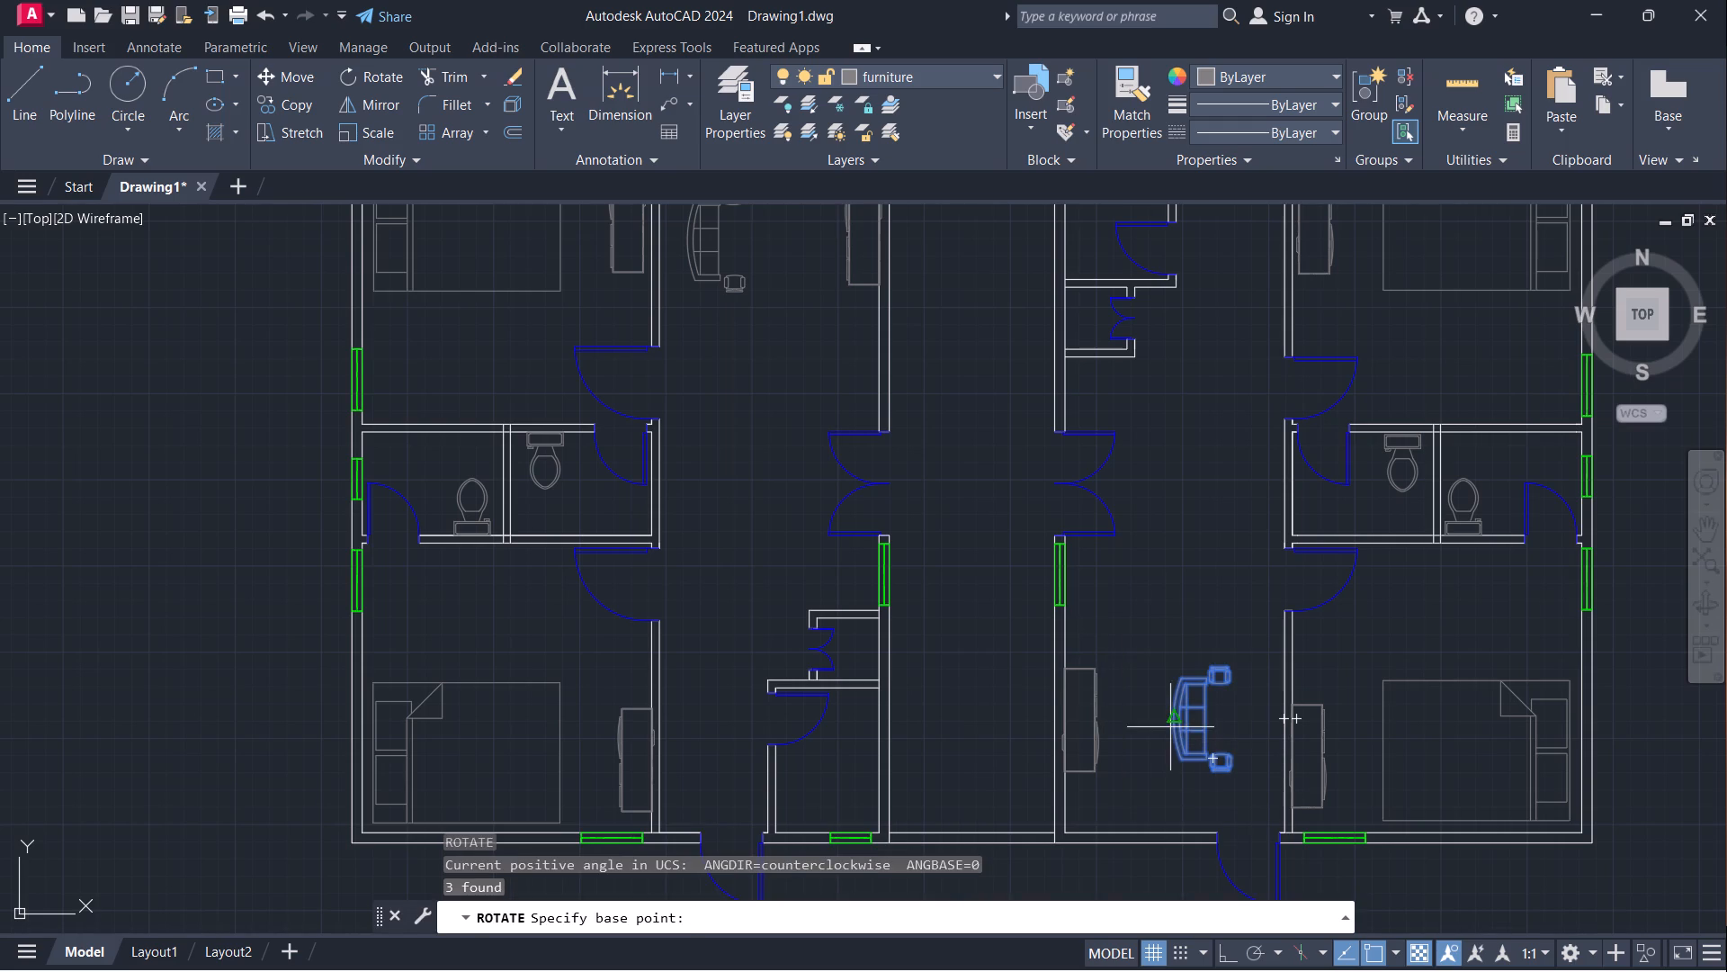
{"action": "left_click", "coordinate": [1177, 723]}
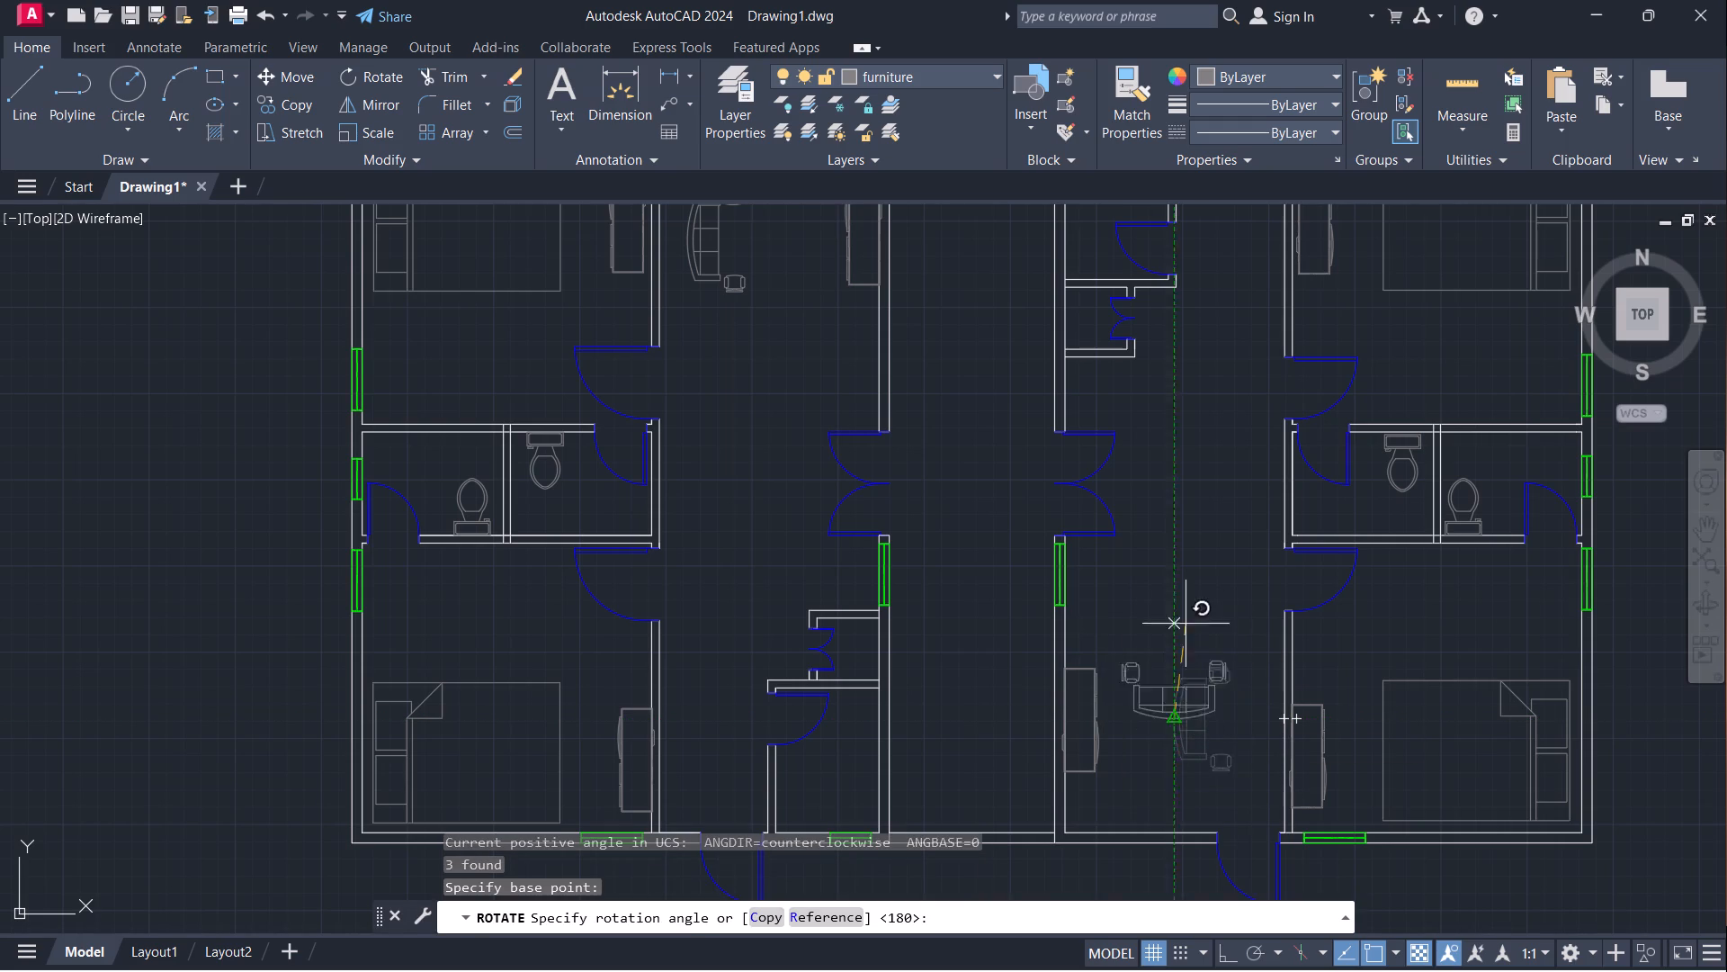
{"action": "left_click", "coordinate": [1007, 722]}
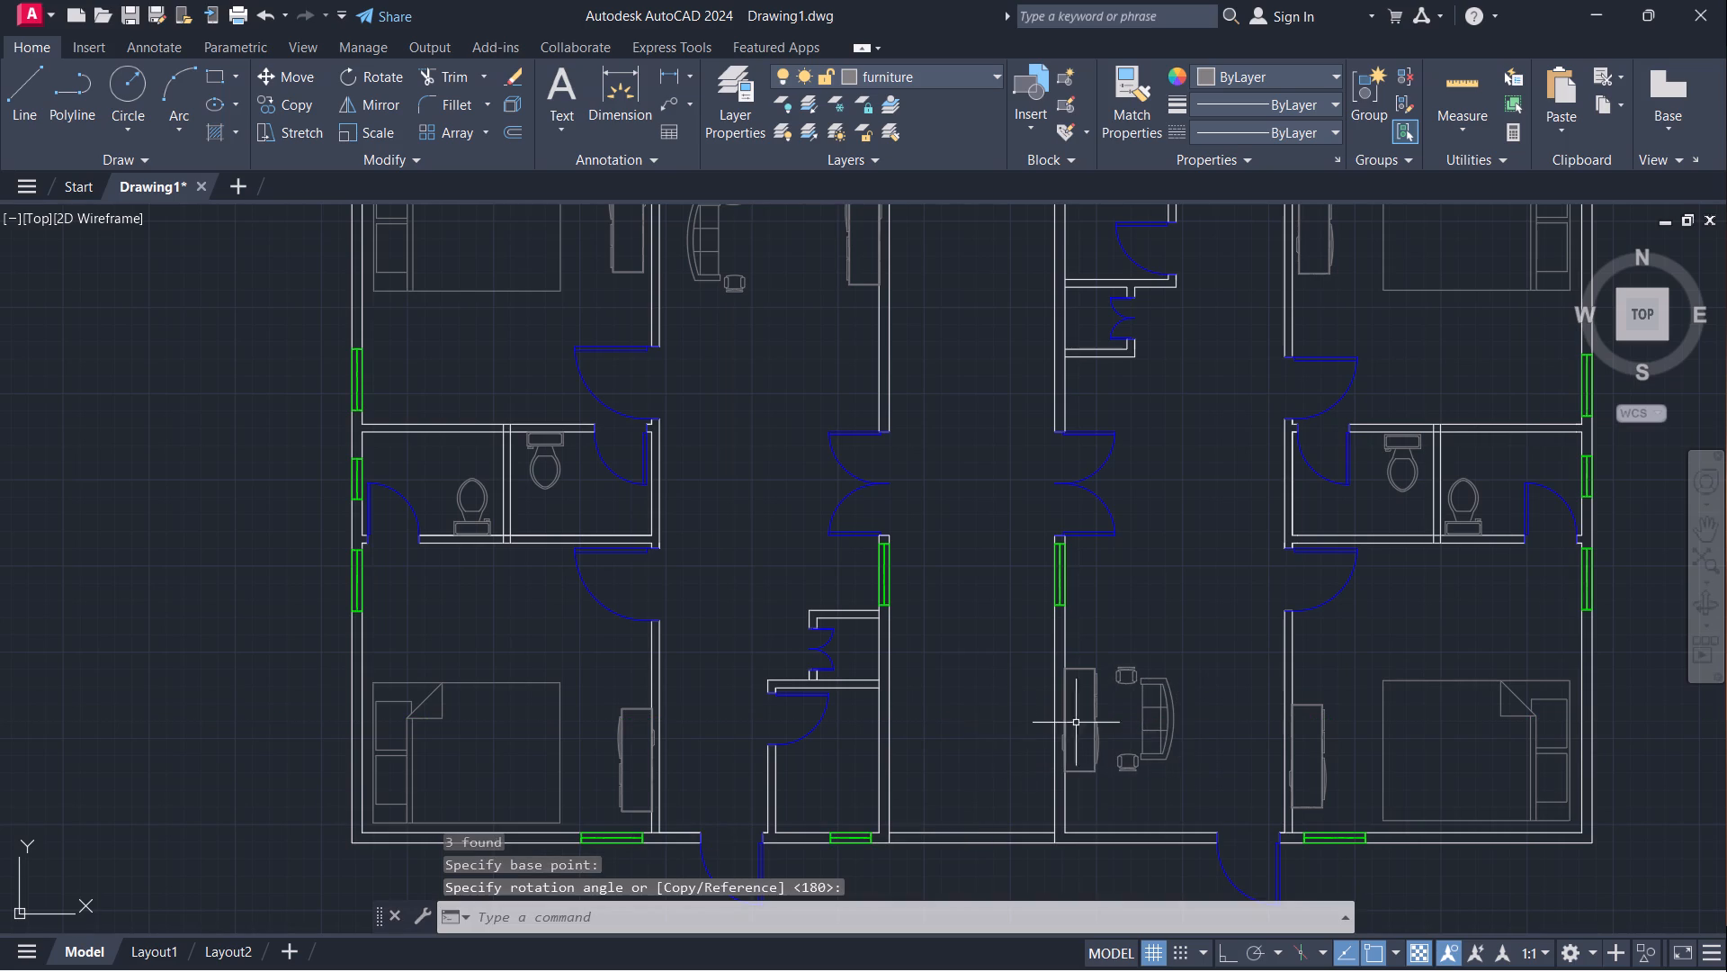
Move the rotated sofa and armchair group about 4'-2" east, toward the living room's east wall.
{"action": "left_click", "coordinate": [1105, 651]}
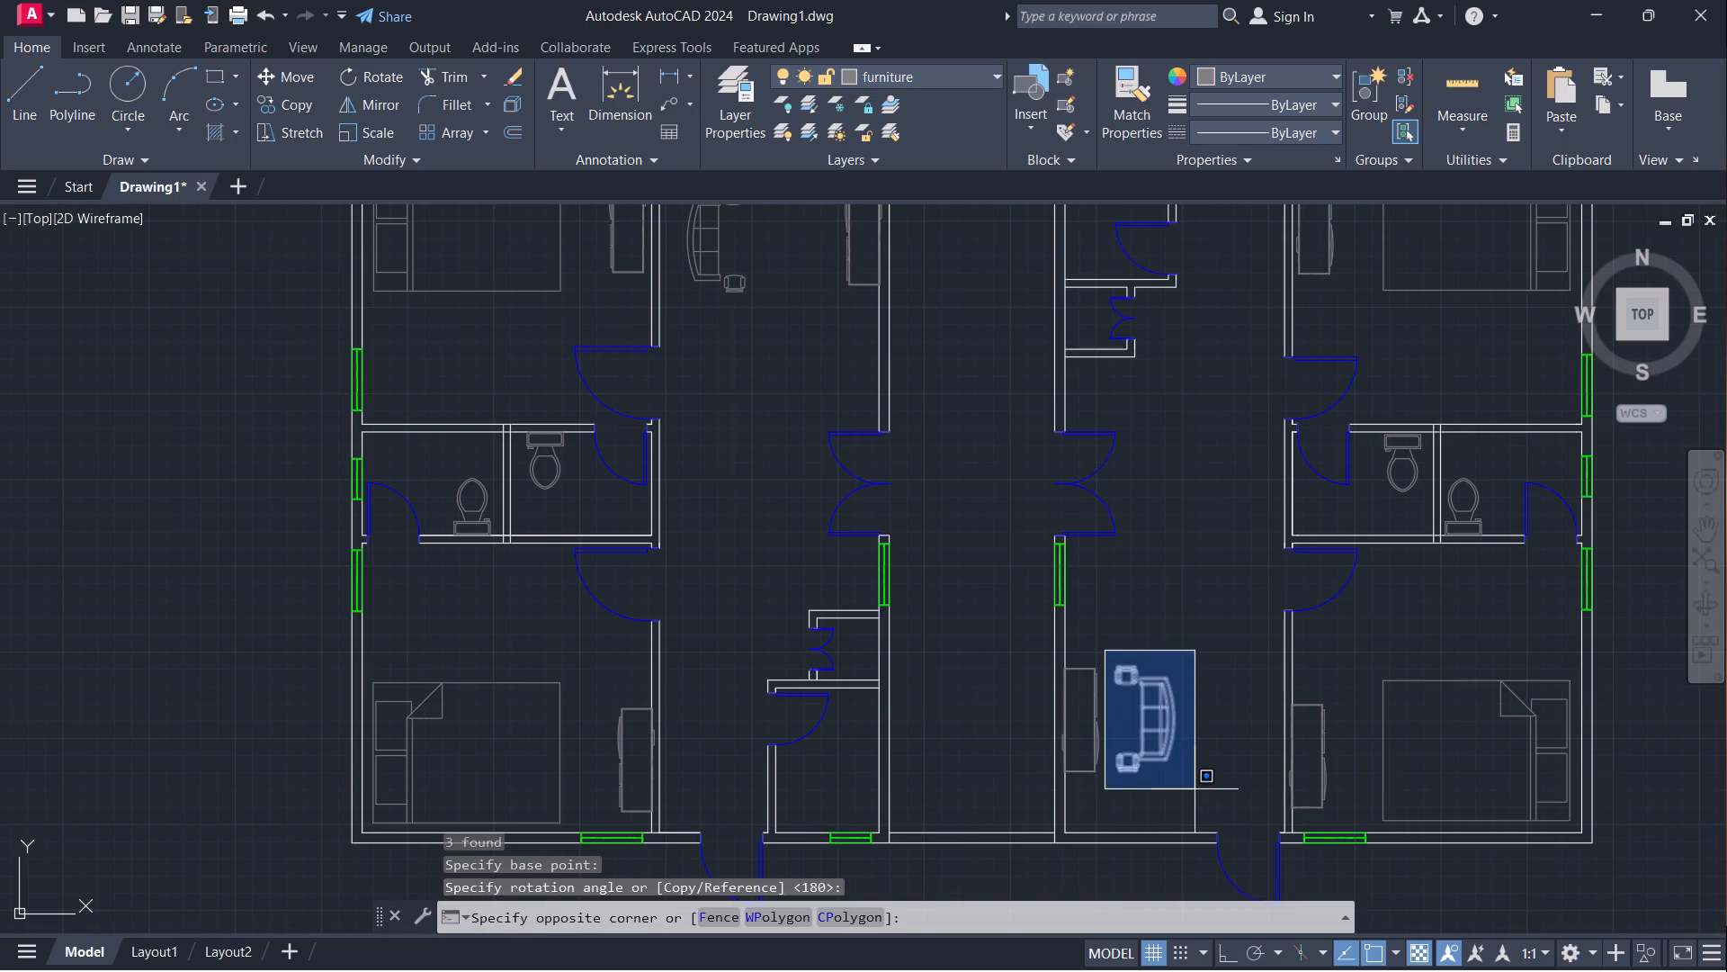
{"action": "left_click", "coordinate": [1195, 789]}
{"action": "key", "text": "m"}
{"action": "key", "text": "Return"}
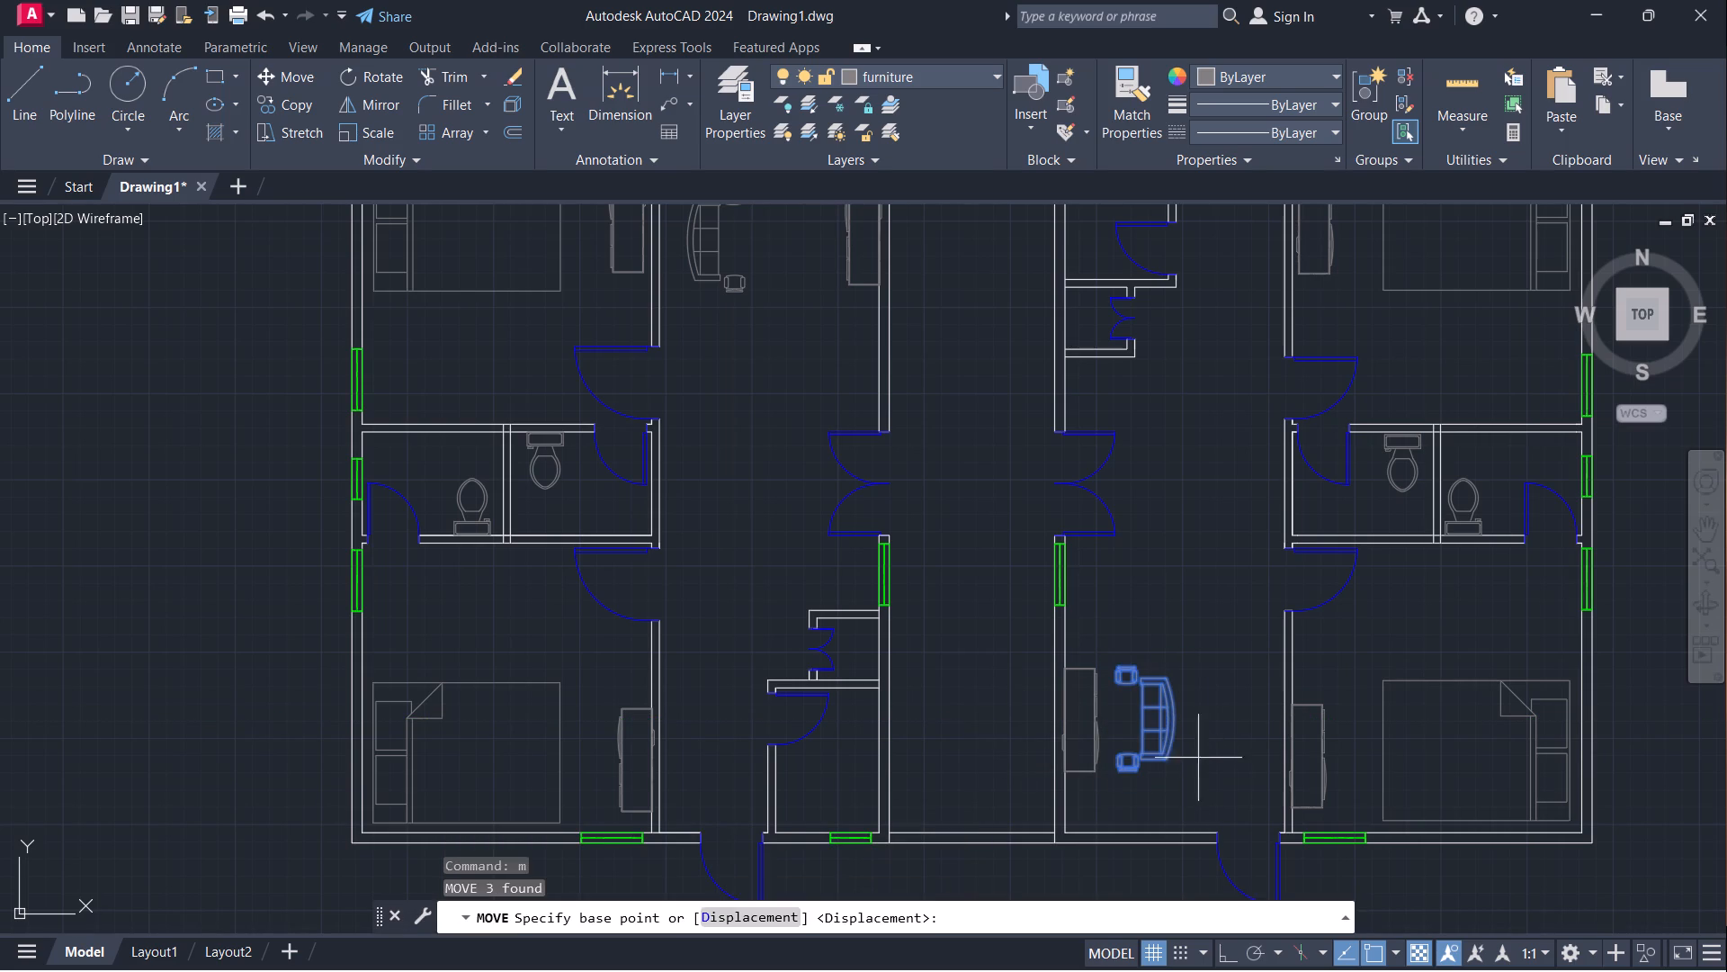
{"action": "left_click", "coordinate": [1181, 723]}
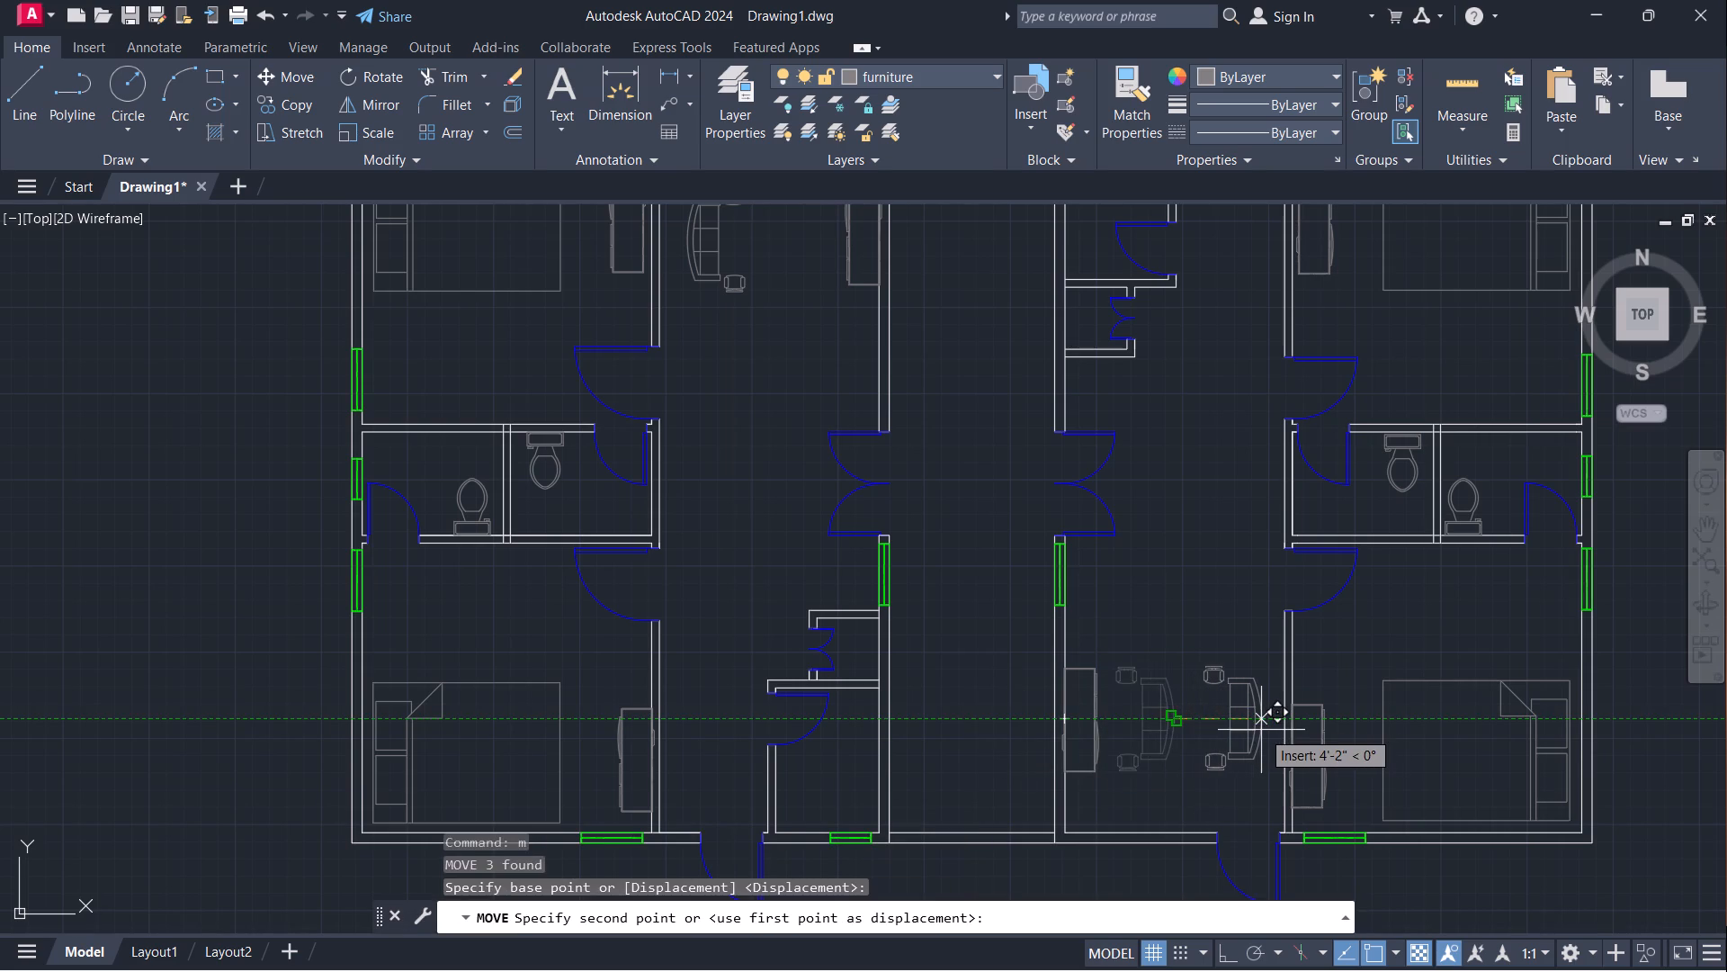
{"action": "left_click", "coordinate": [1261, 730]}
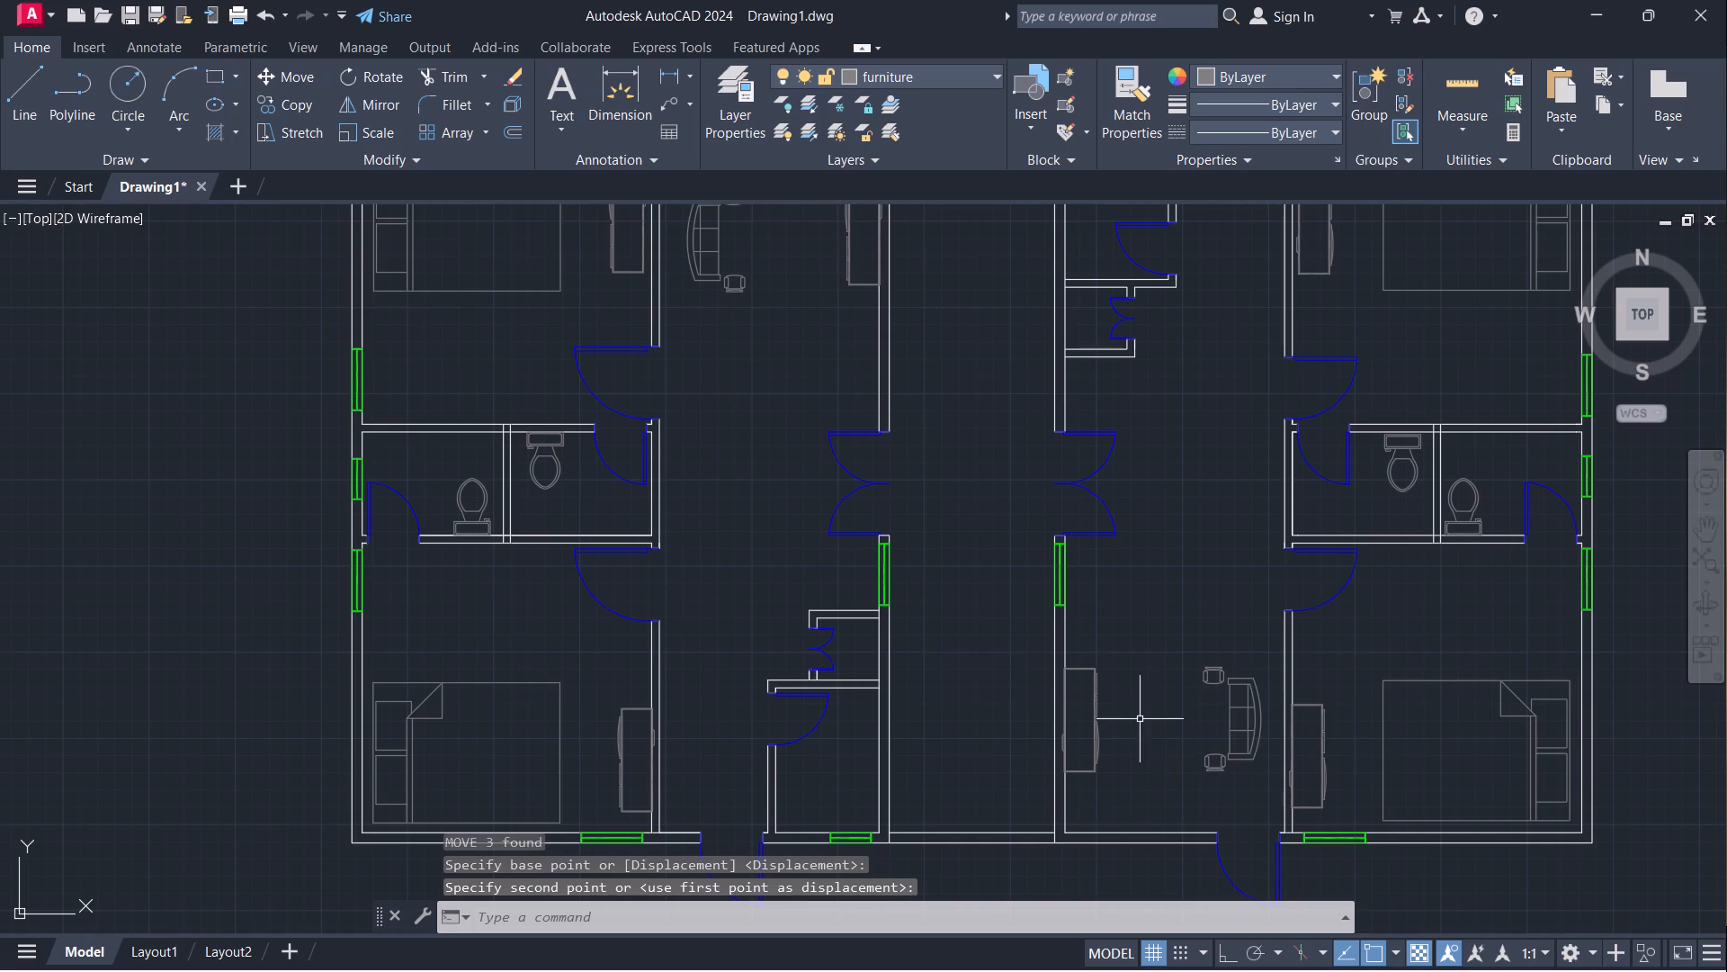
Erase the spare sofa, armchair and cabinet blocks lying outside the building to the west.
{"action": "scroll", "coordinate": [1141, 710], "scroll_direction": "down", "scroll_amount": 1}
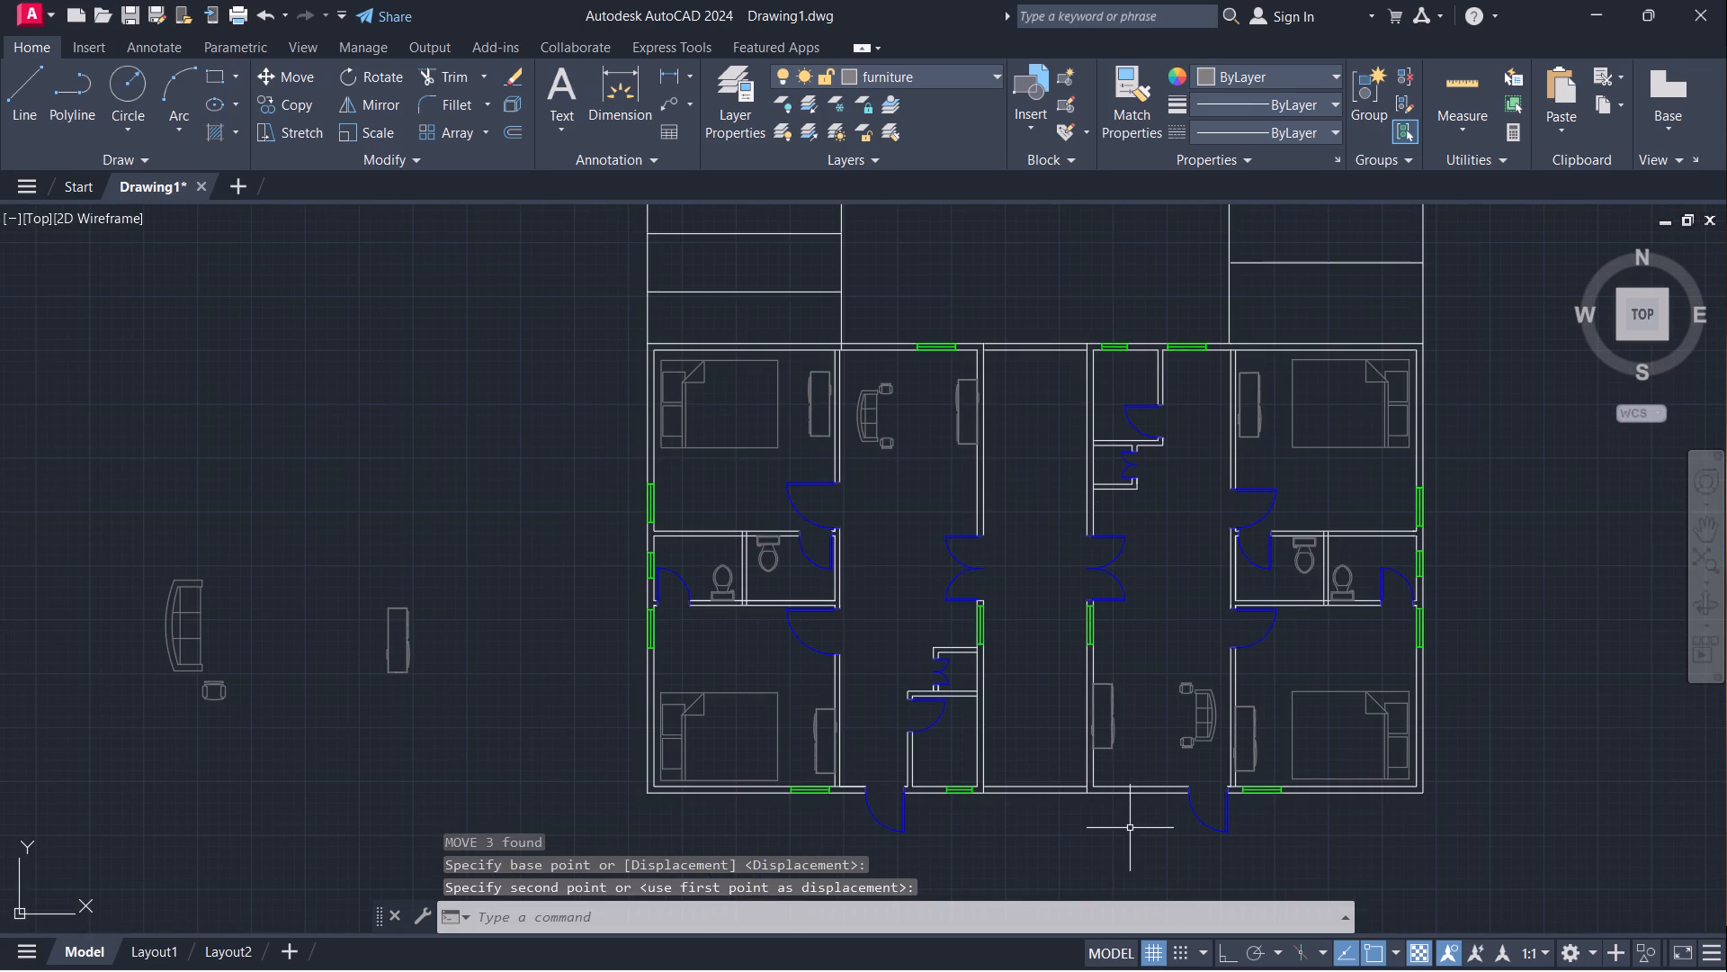
{"action": "left_click", "coordinate": [70, 454]}
{"action": "left_click_drag", "start_coordinate": [446, 782], "coordinate": [440, 774]}
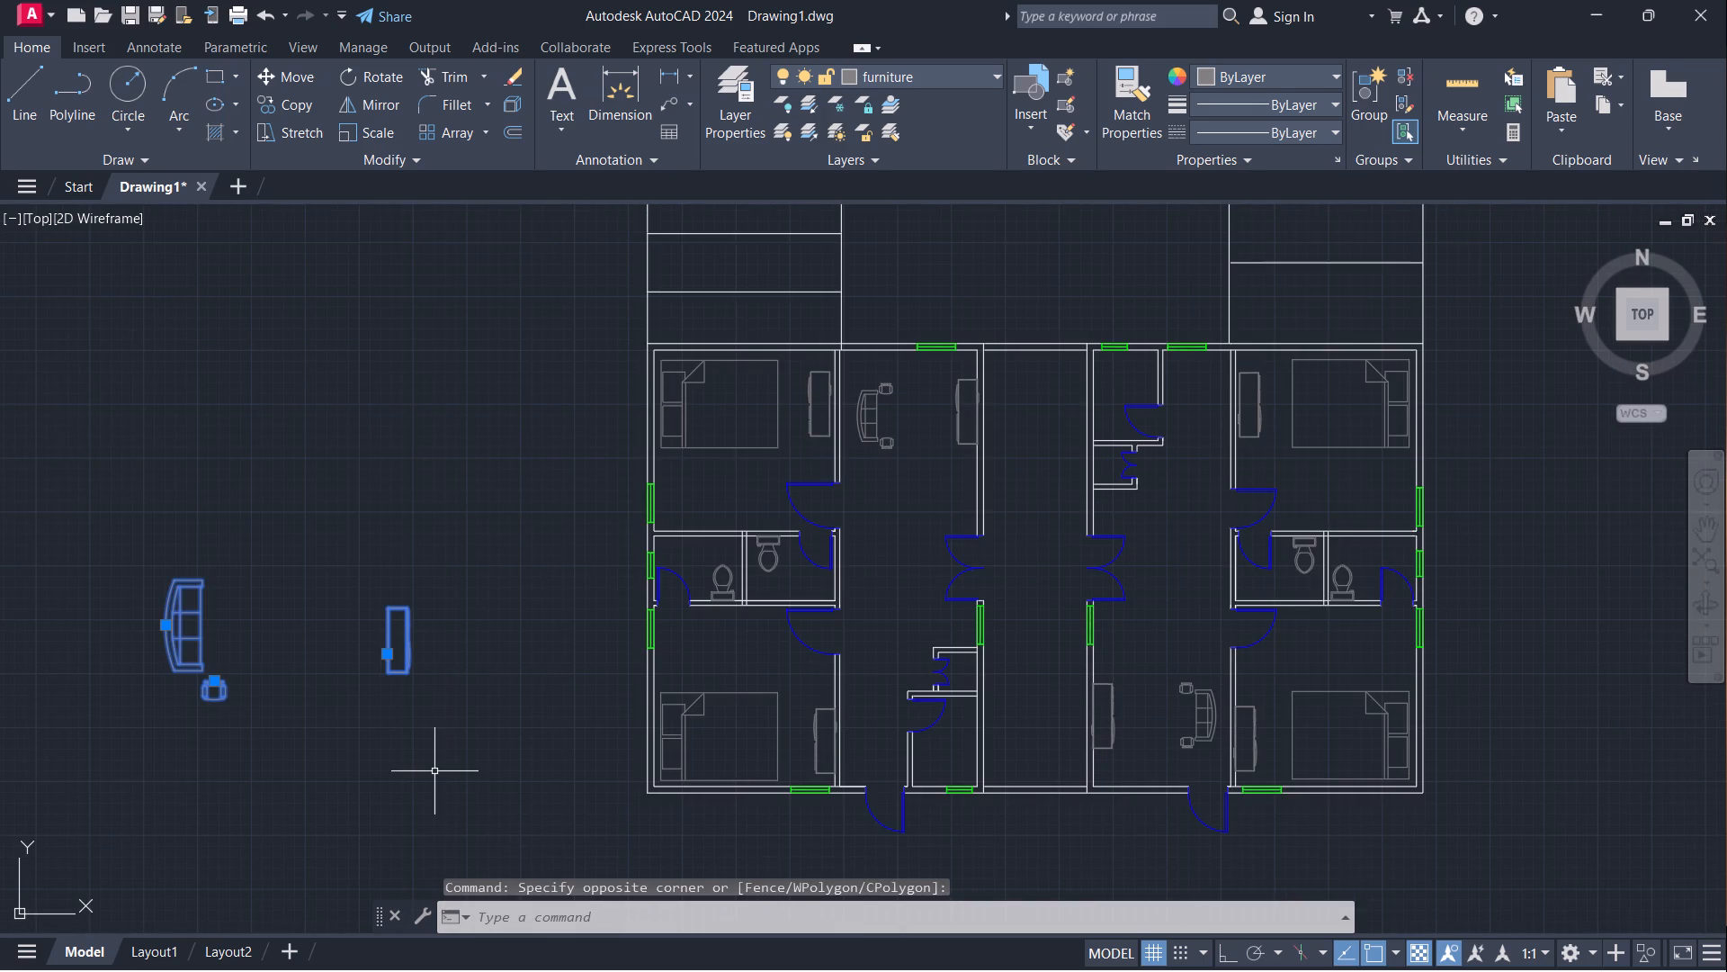
{"action": "key", "text": "e"}
{"action": "key", "text": "Return"}
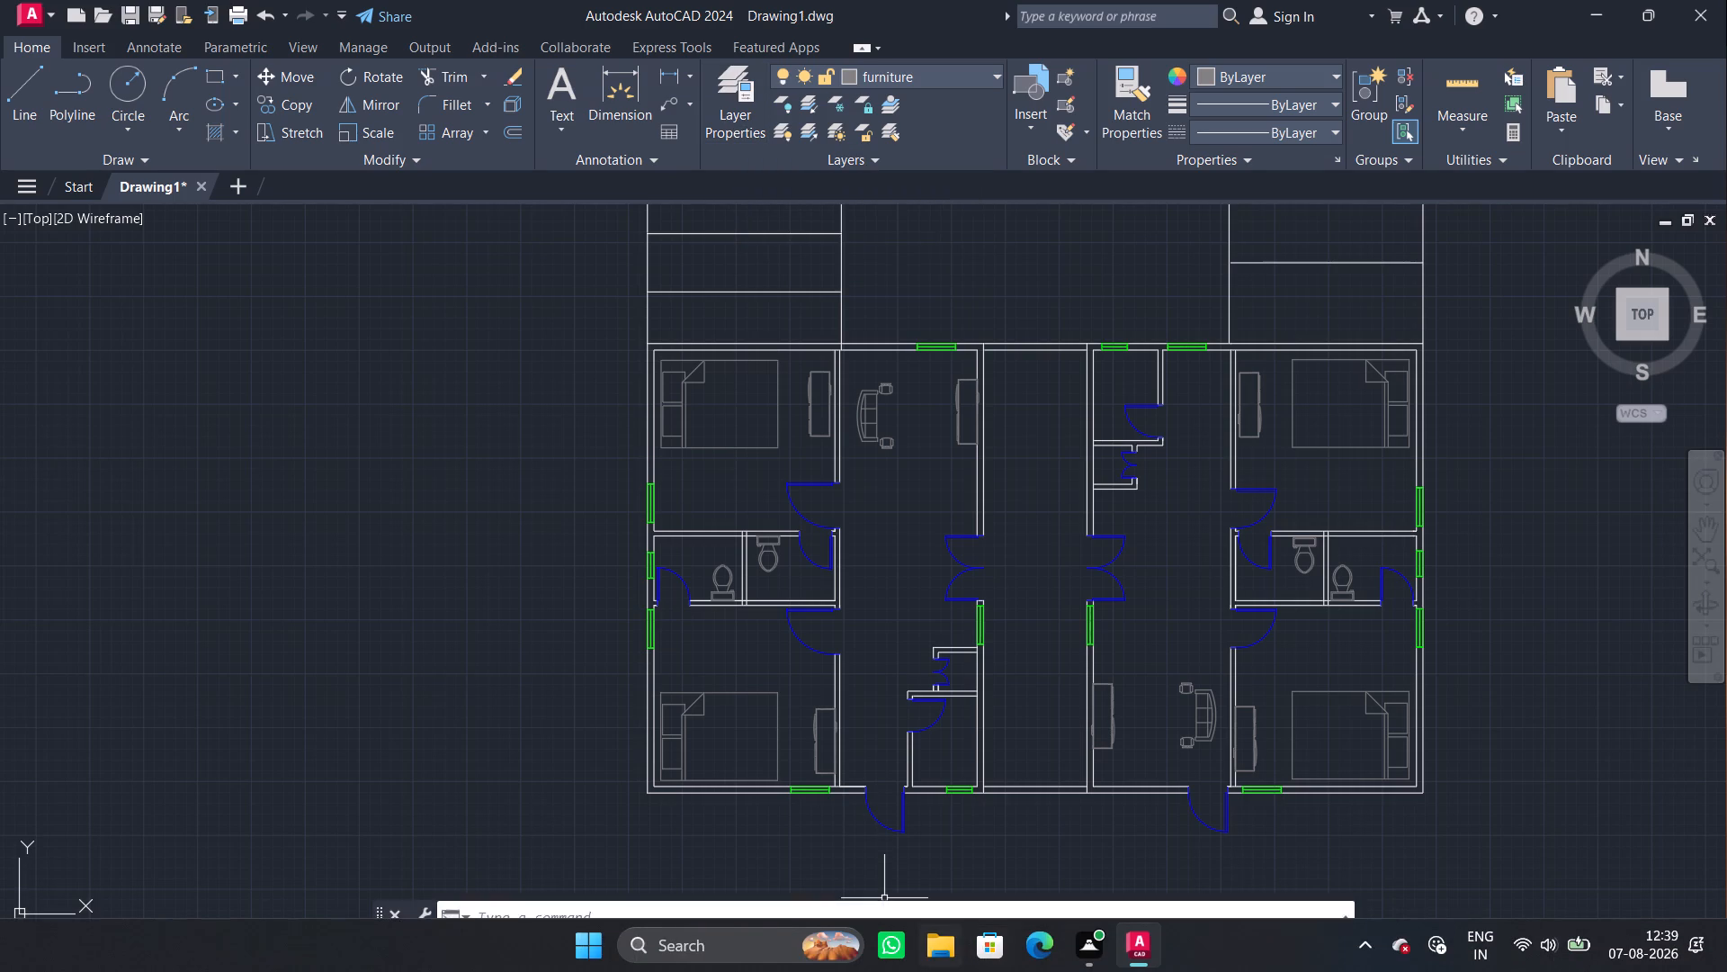
Create a new layer named hatch with colour 255 and make it the current layer.
{"action": "double_click", "coordinate": [739, 119]}
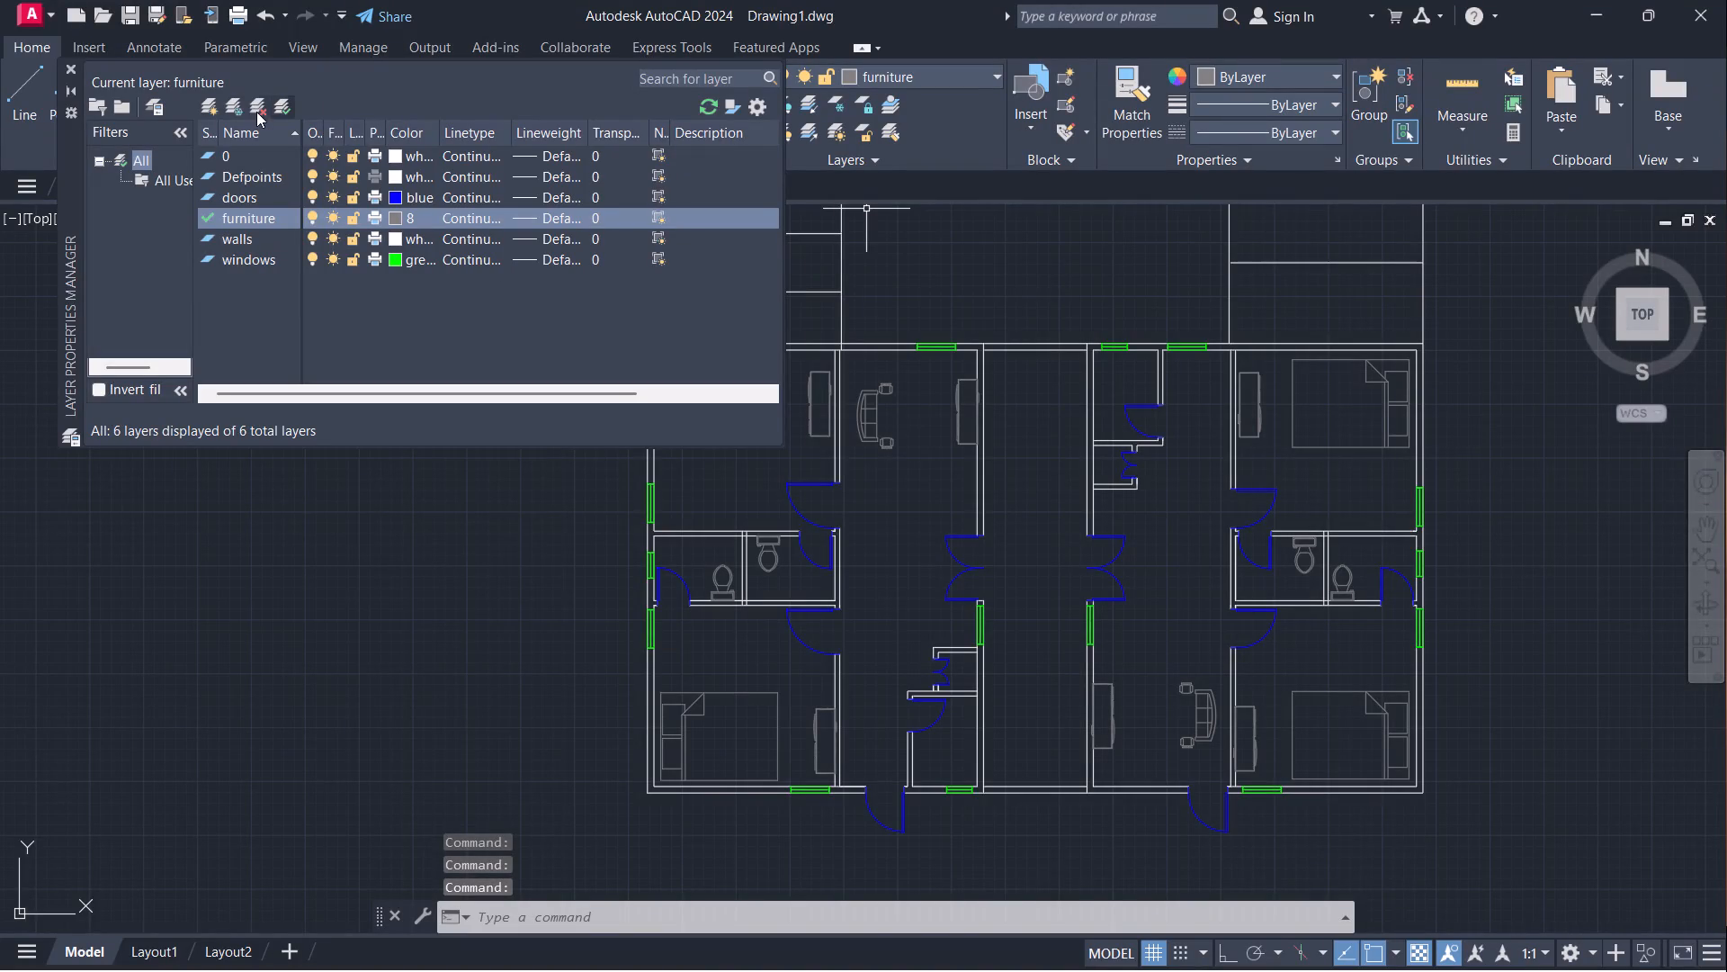
{"action": "left_click", "coordinate": [209, 105]}
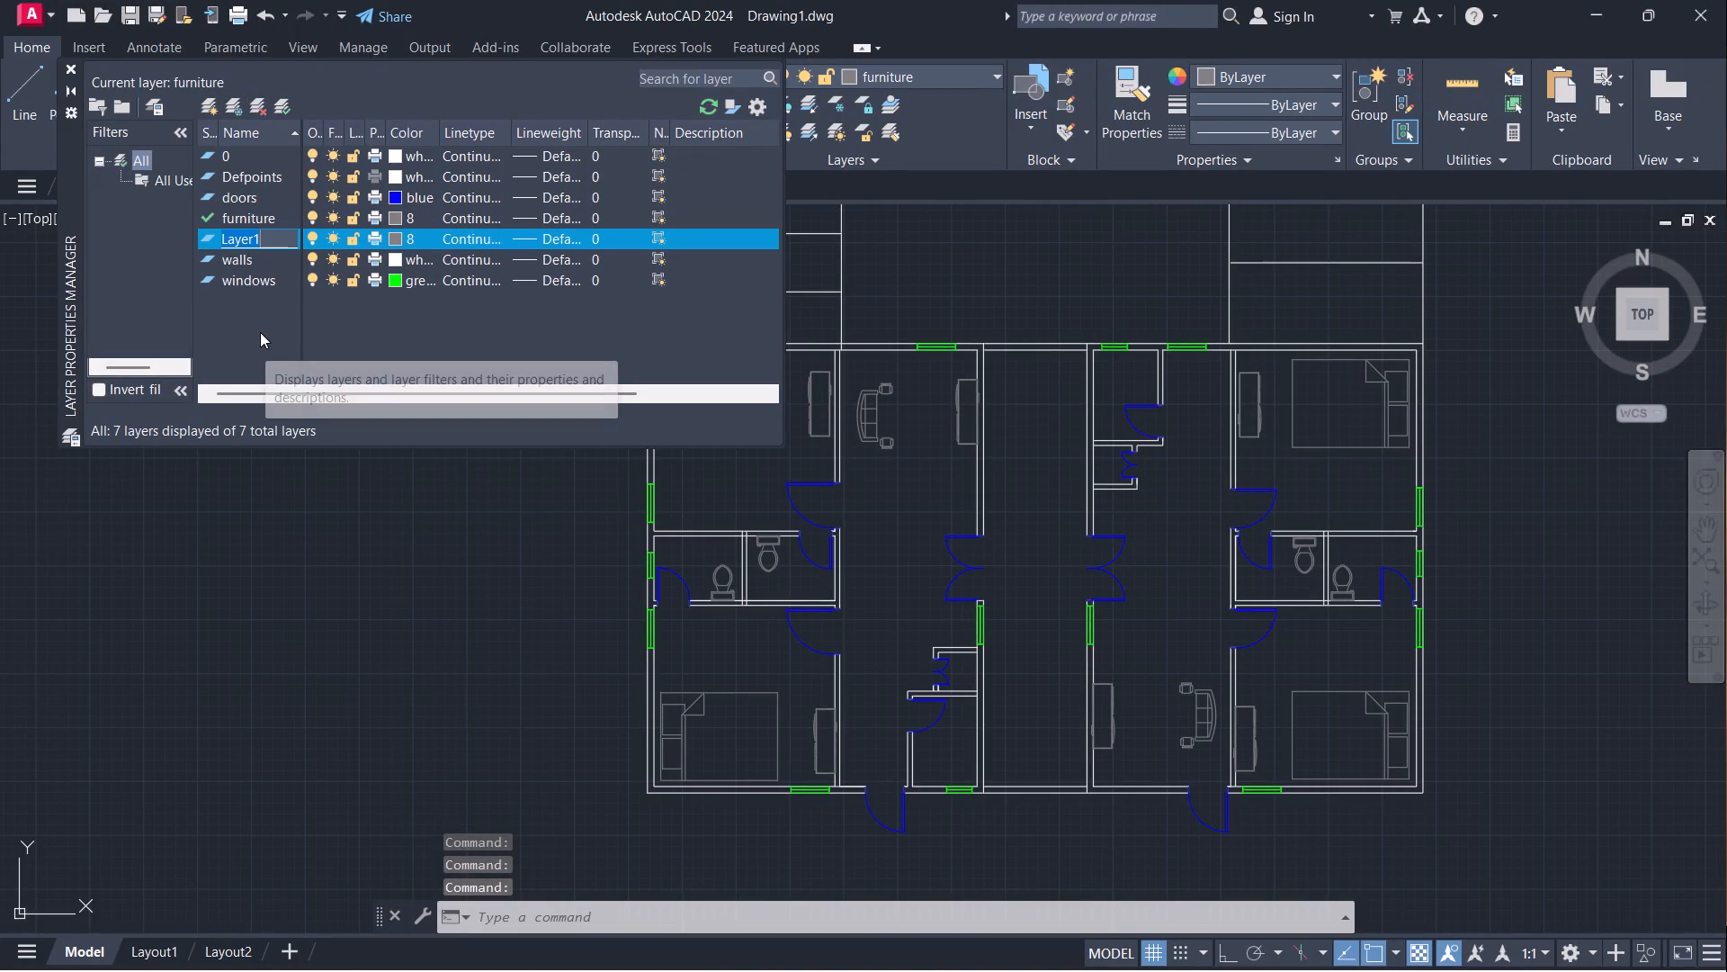
{"action": "key", "text": "BackSpace"}
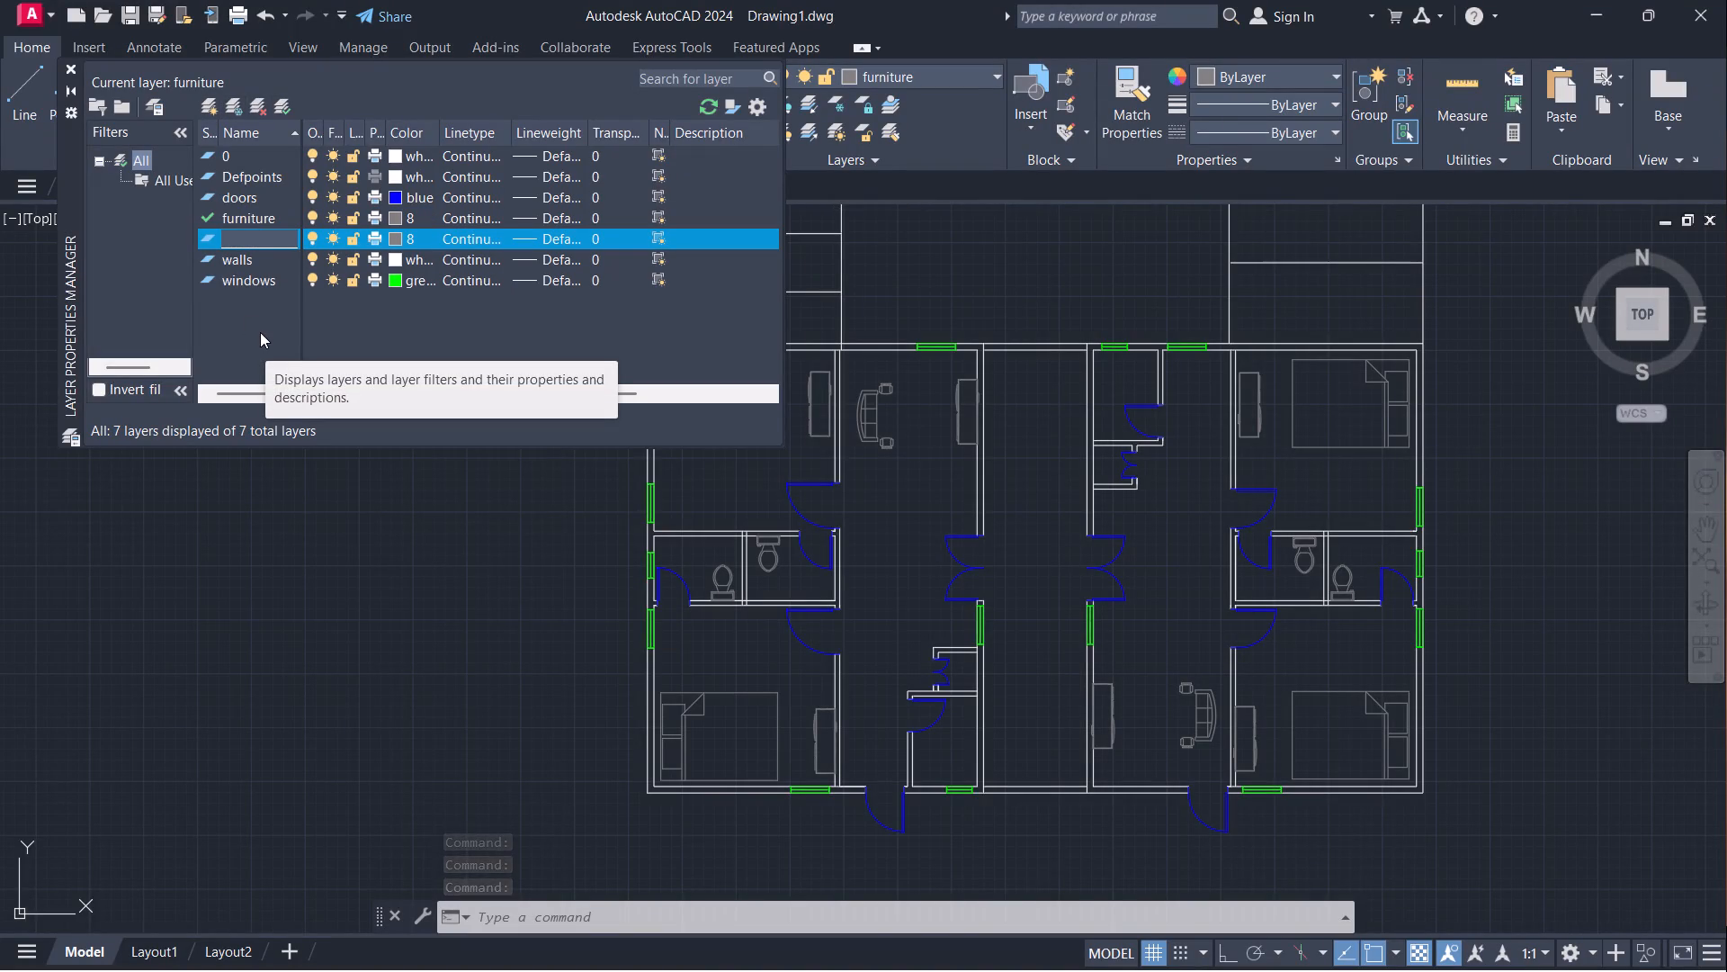
{"action": "type", "text": "hatch"}
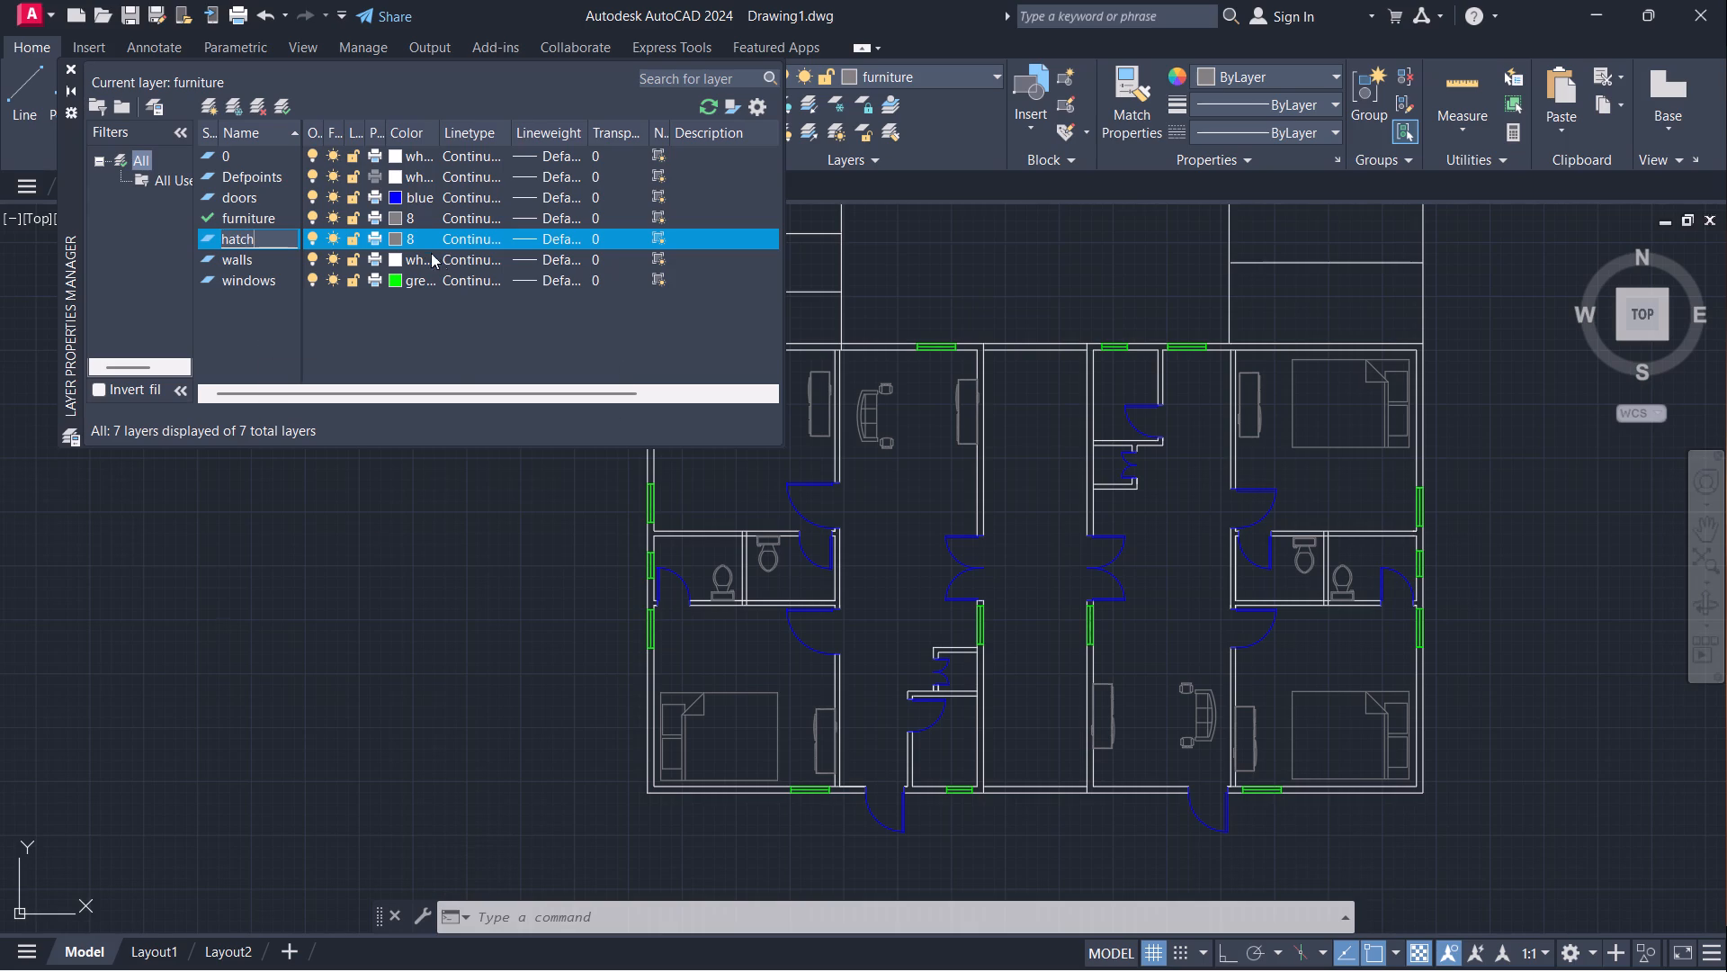
{"action": "left_click", "coordinate": [390, 236]}
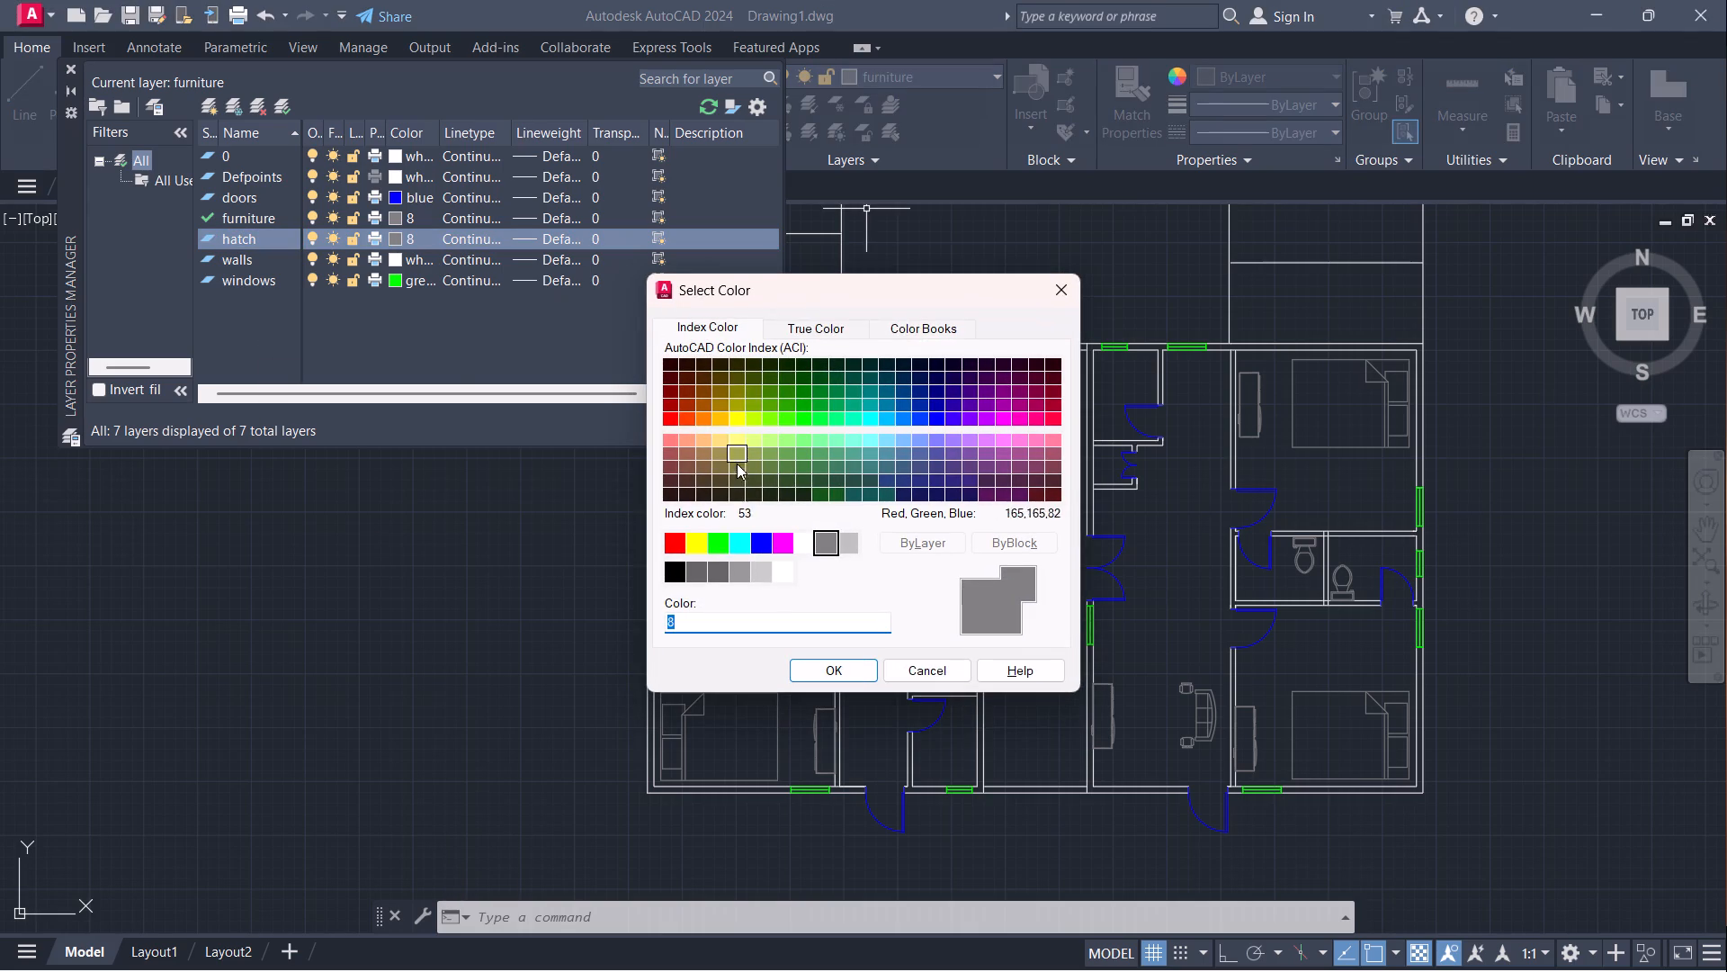
{"action": "left_click", "coordinate": [788, 579]}
{"action": "left_click", "coordinate": [822, 672]}
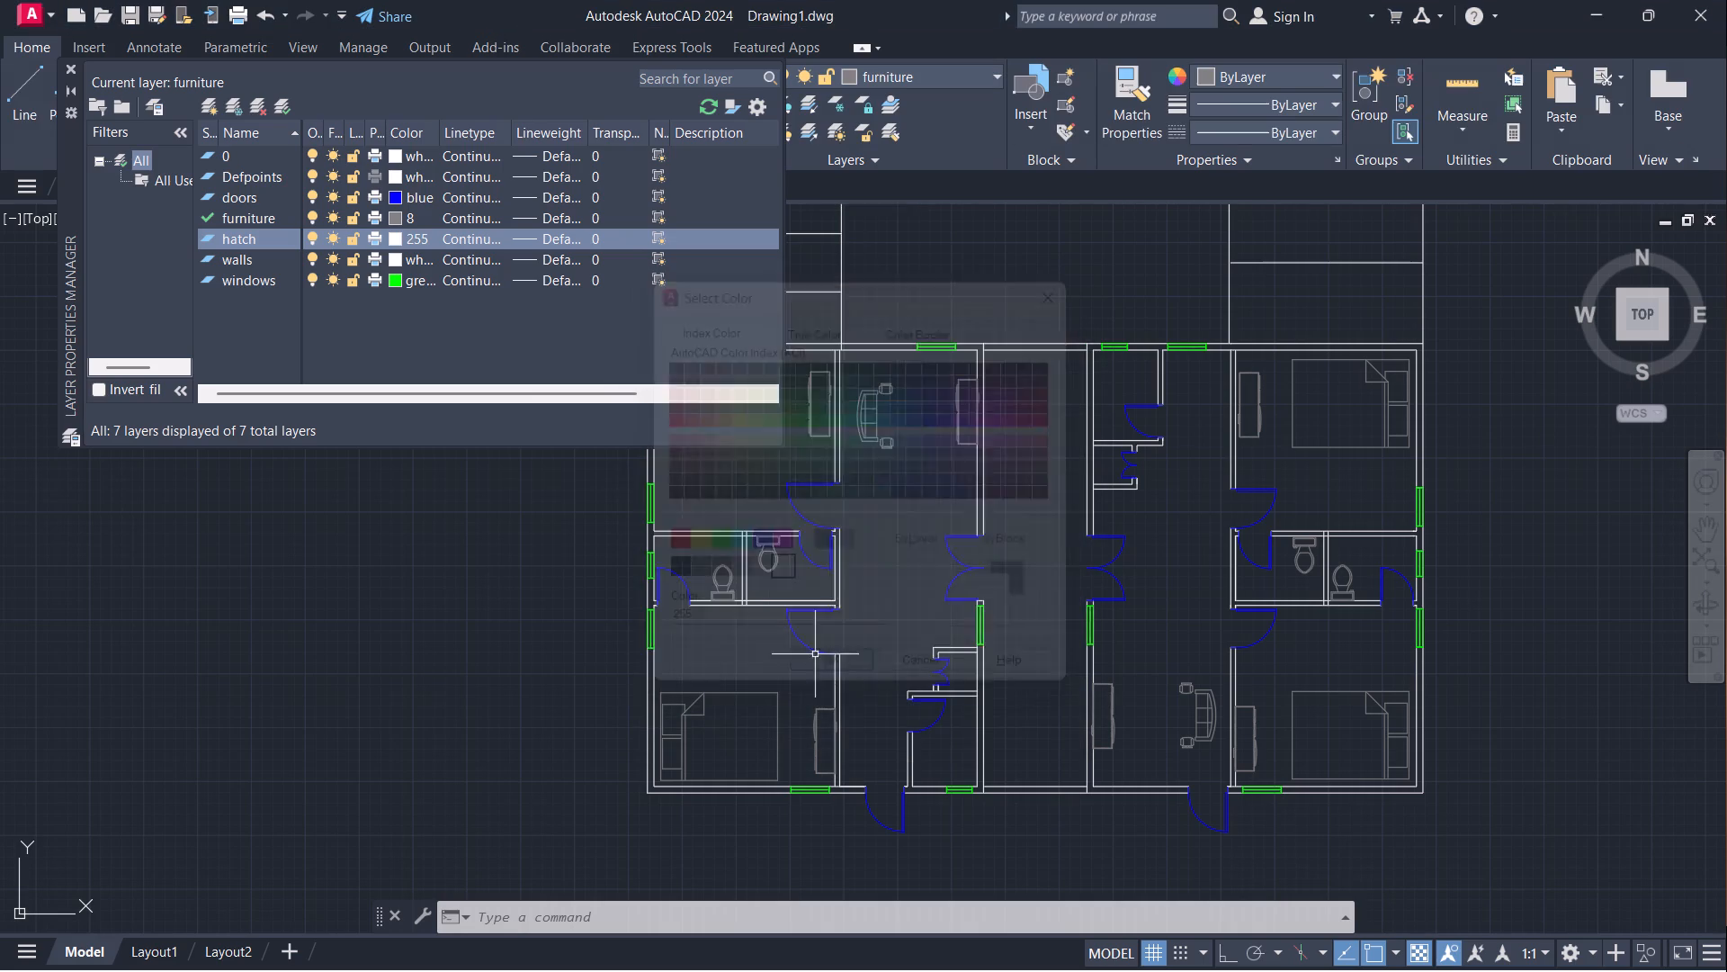
{"action": "left_click", "coordinate": [285, 112]}
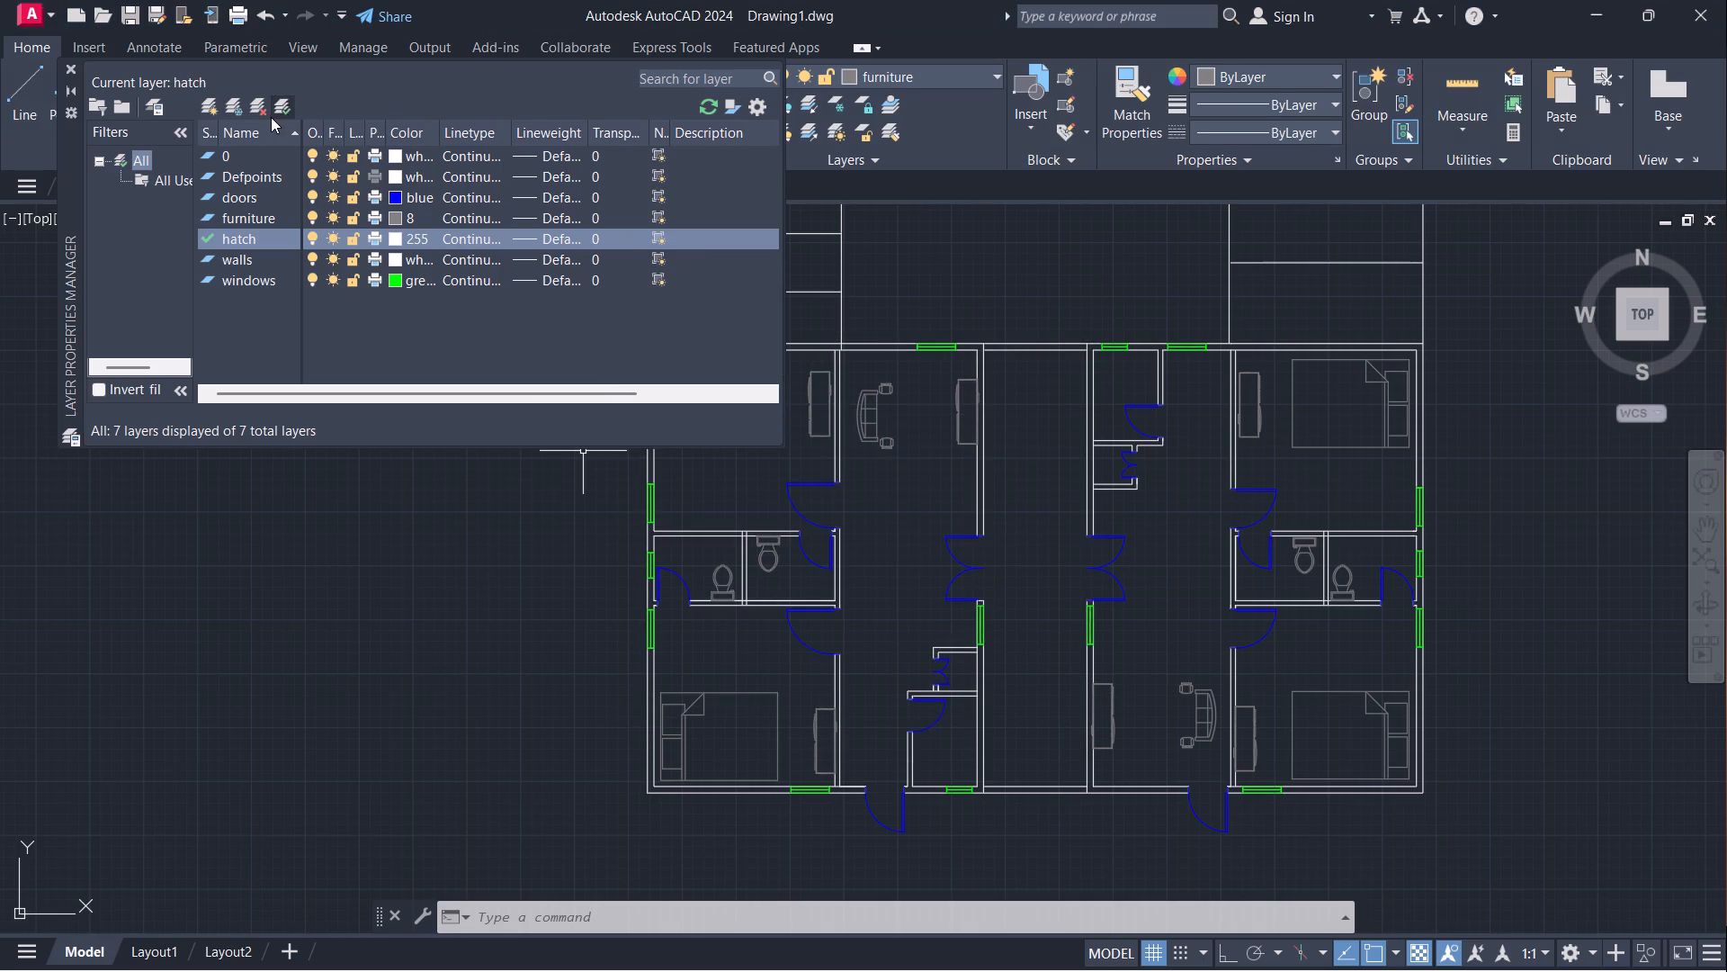
{"action": "left_click", "coordinate": [69, 63]}
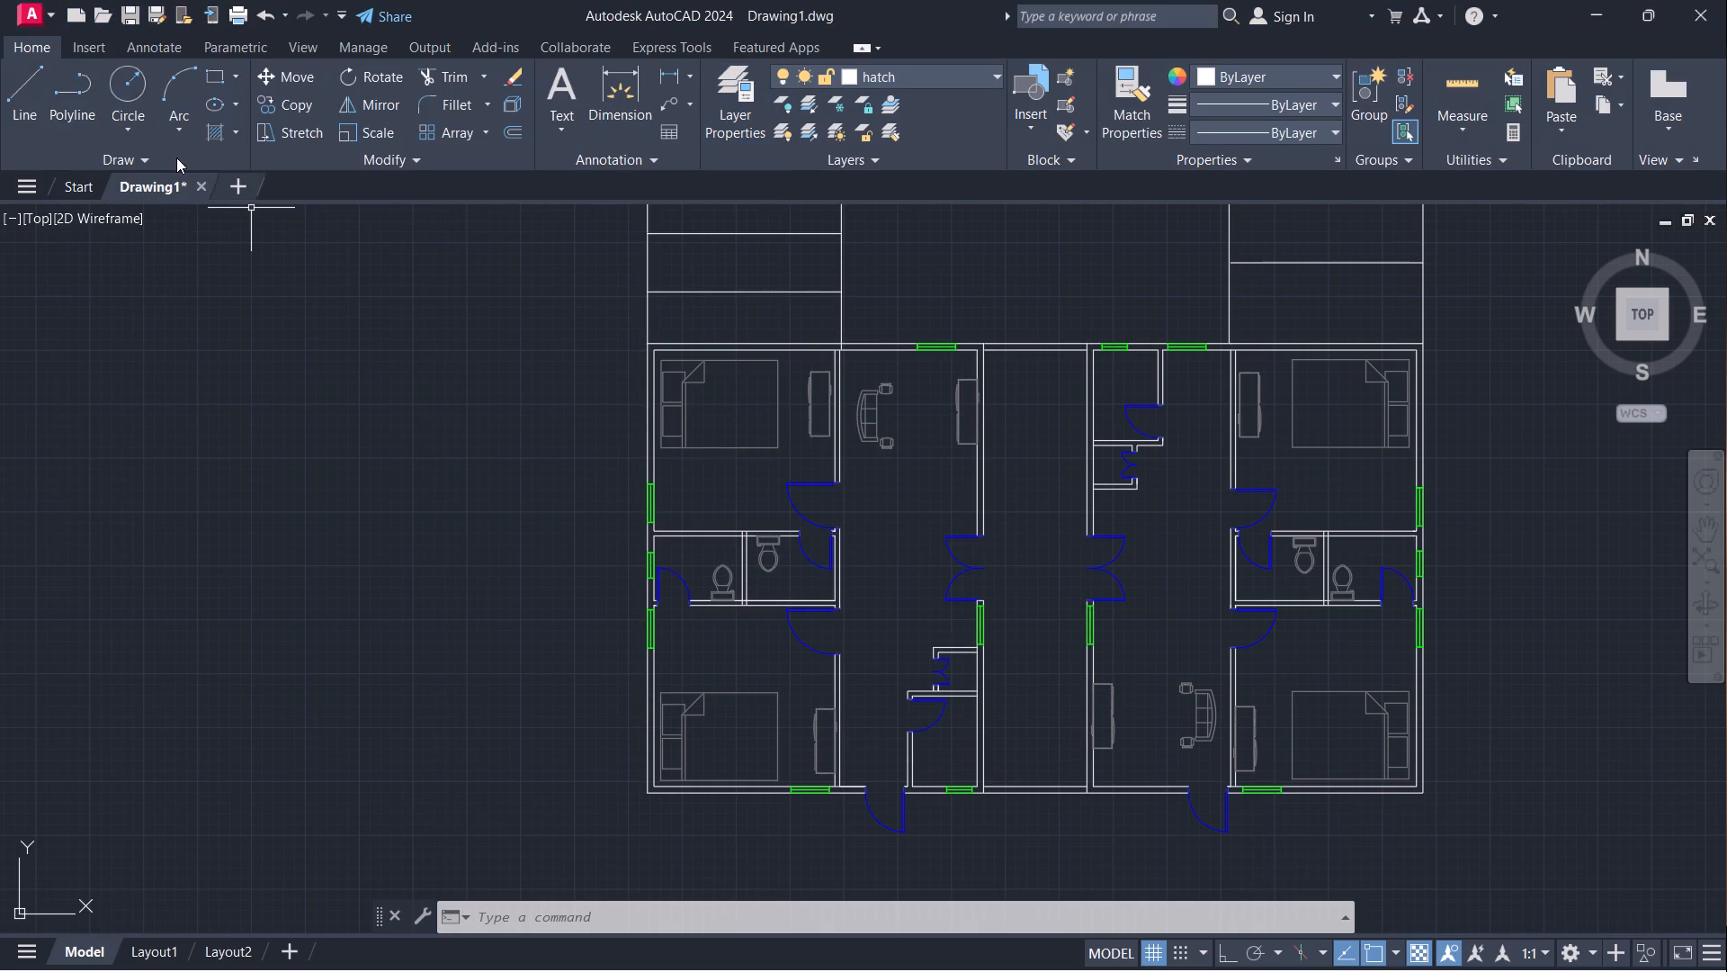
Hatch the north exterior wall segments from the northwest to the northeast corner, with their connected corridor walls, using pattern ANSI32.
{"action": "left_click", "coordinate": [216, 137]}
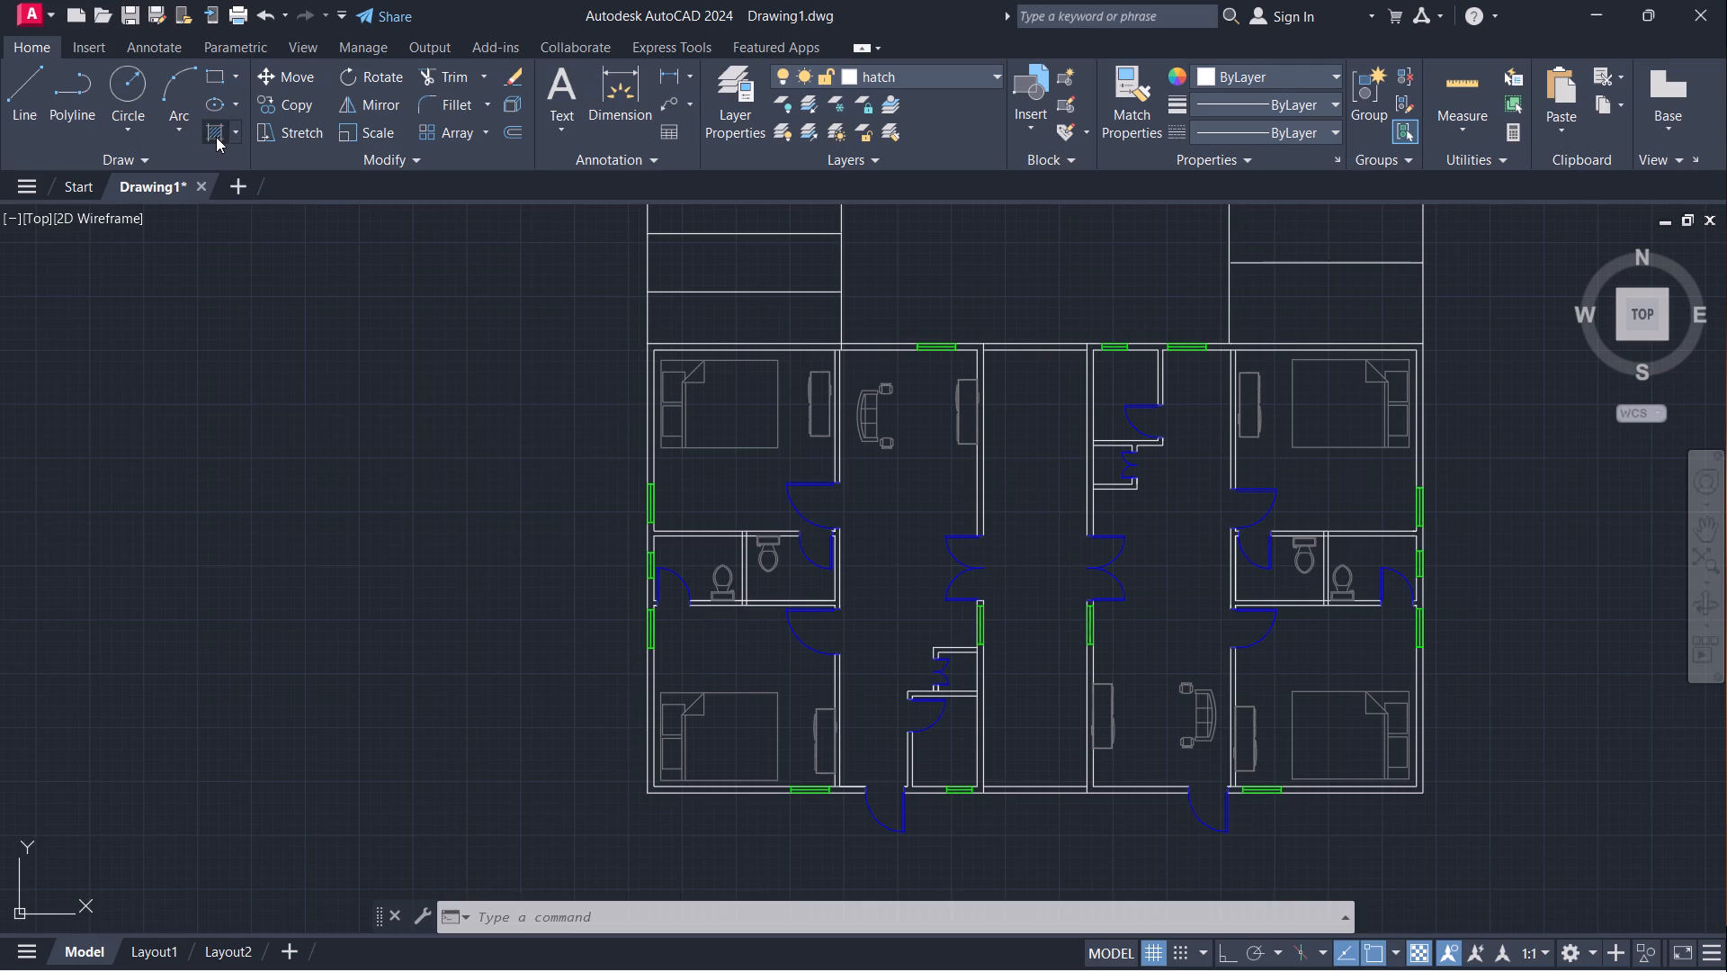
{"action": "left_click", "coordinate": [231, 129]}
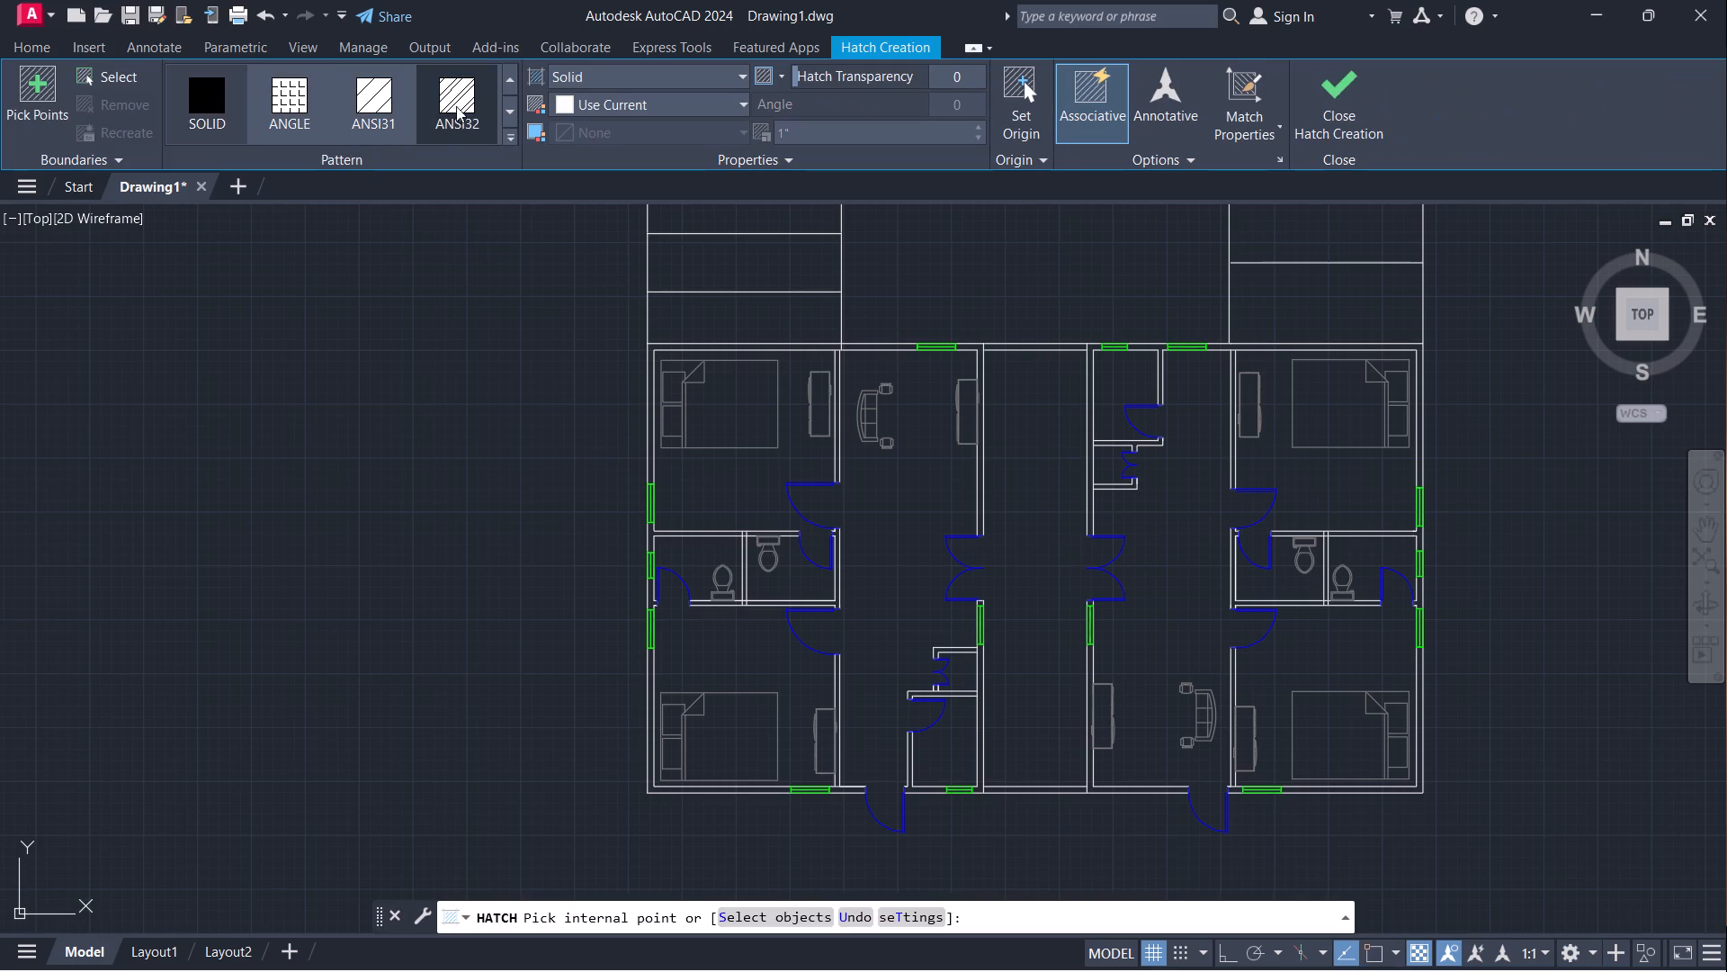
{"action": "left_click", "coordinate": [460, 106]}
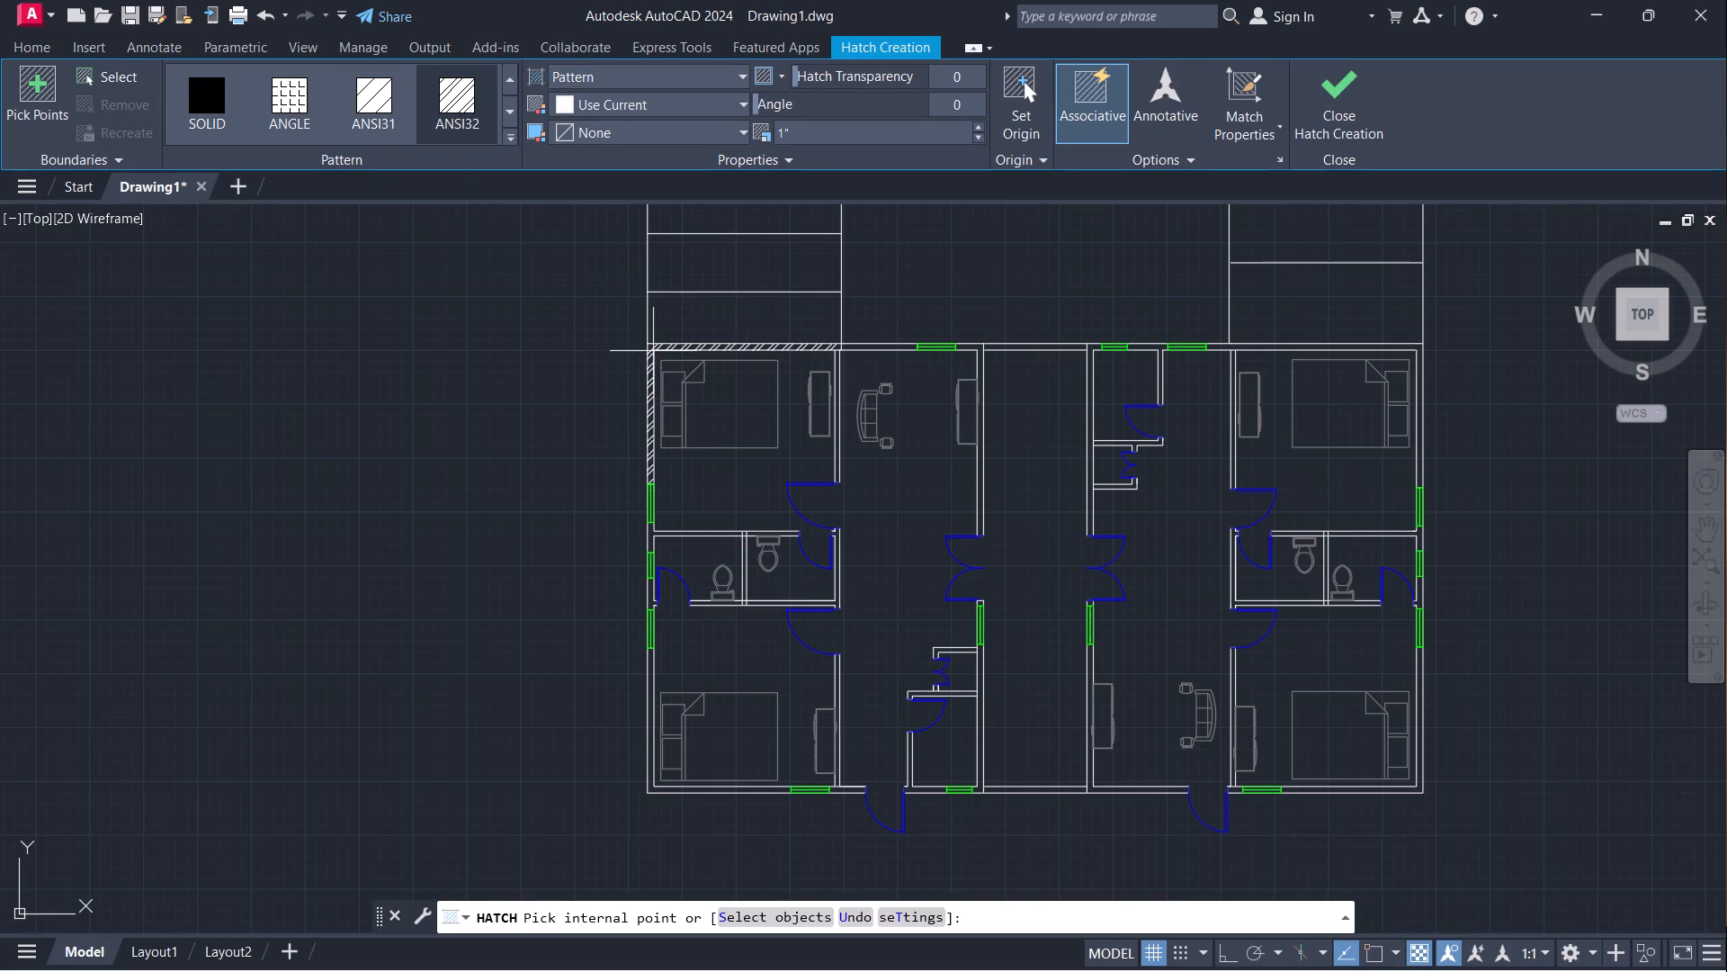
{"action": "left_click", "coordinate": [653, 351]}
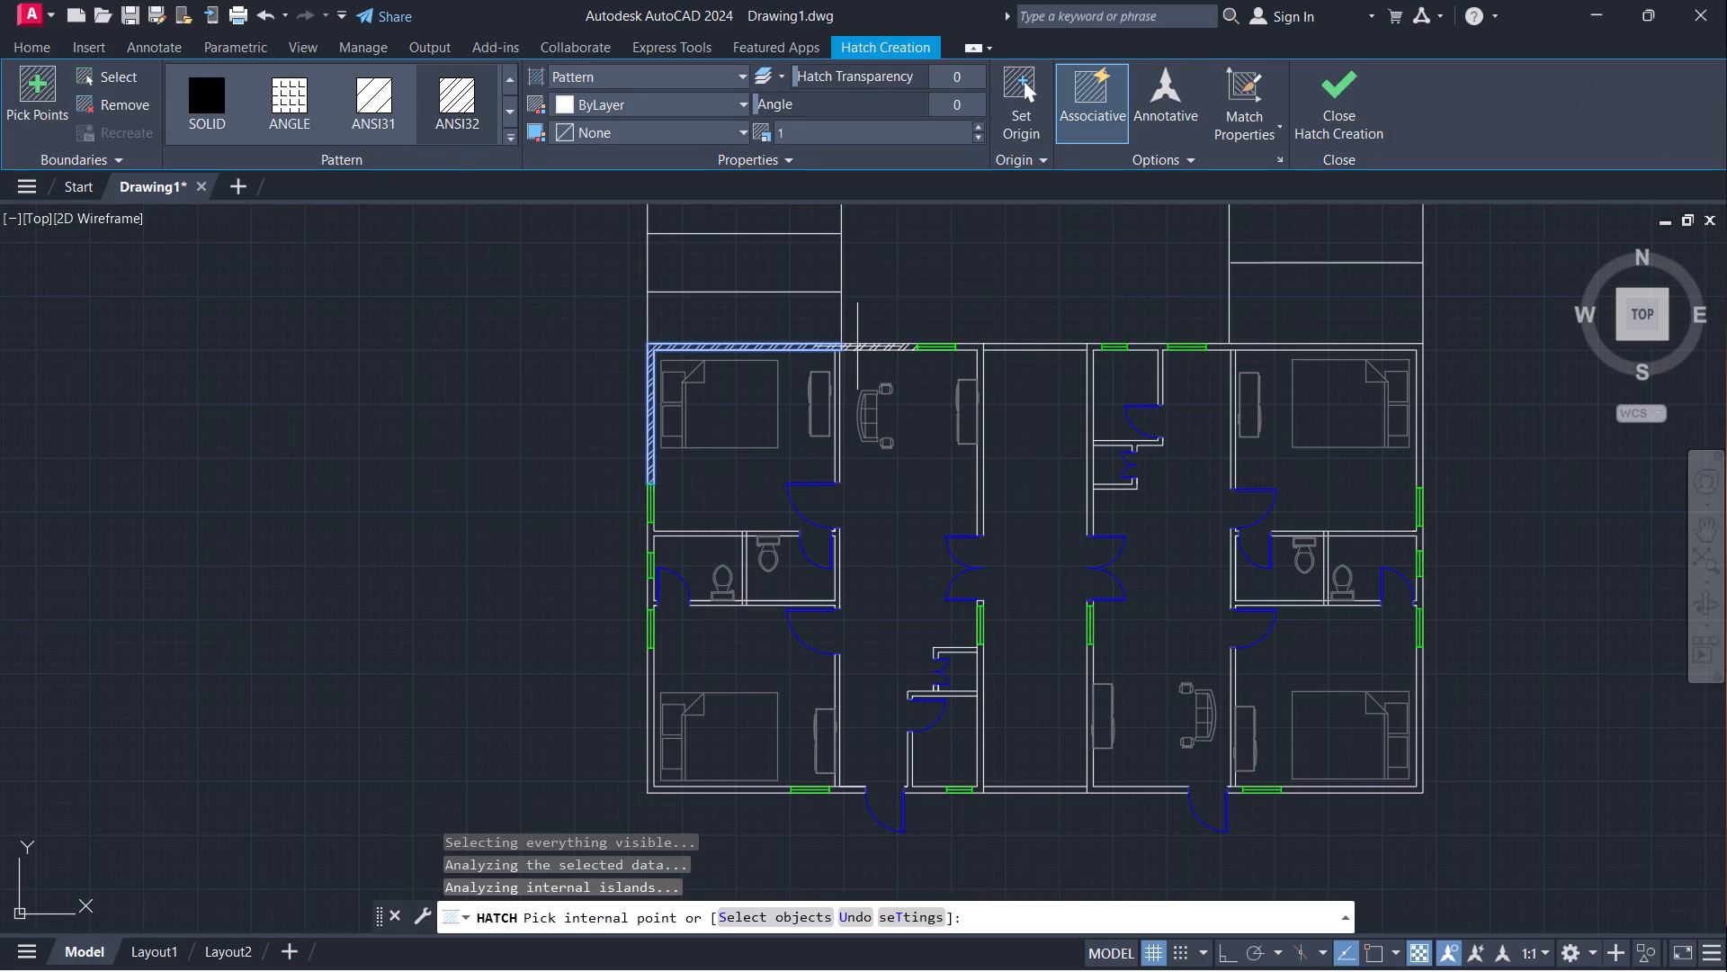
{"action": "left_click", "coordinate": [857, 346]}
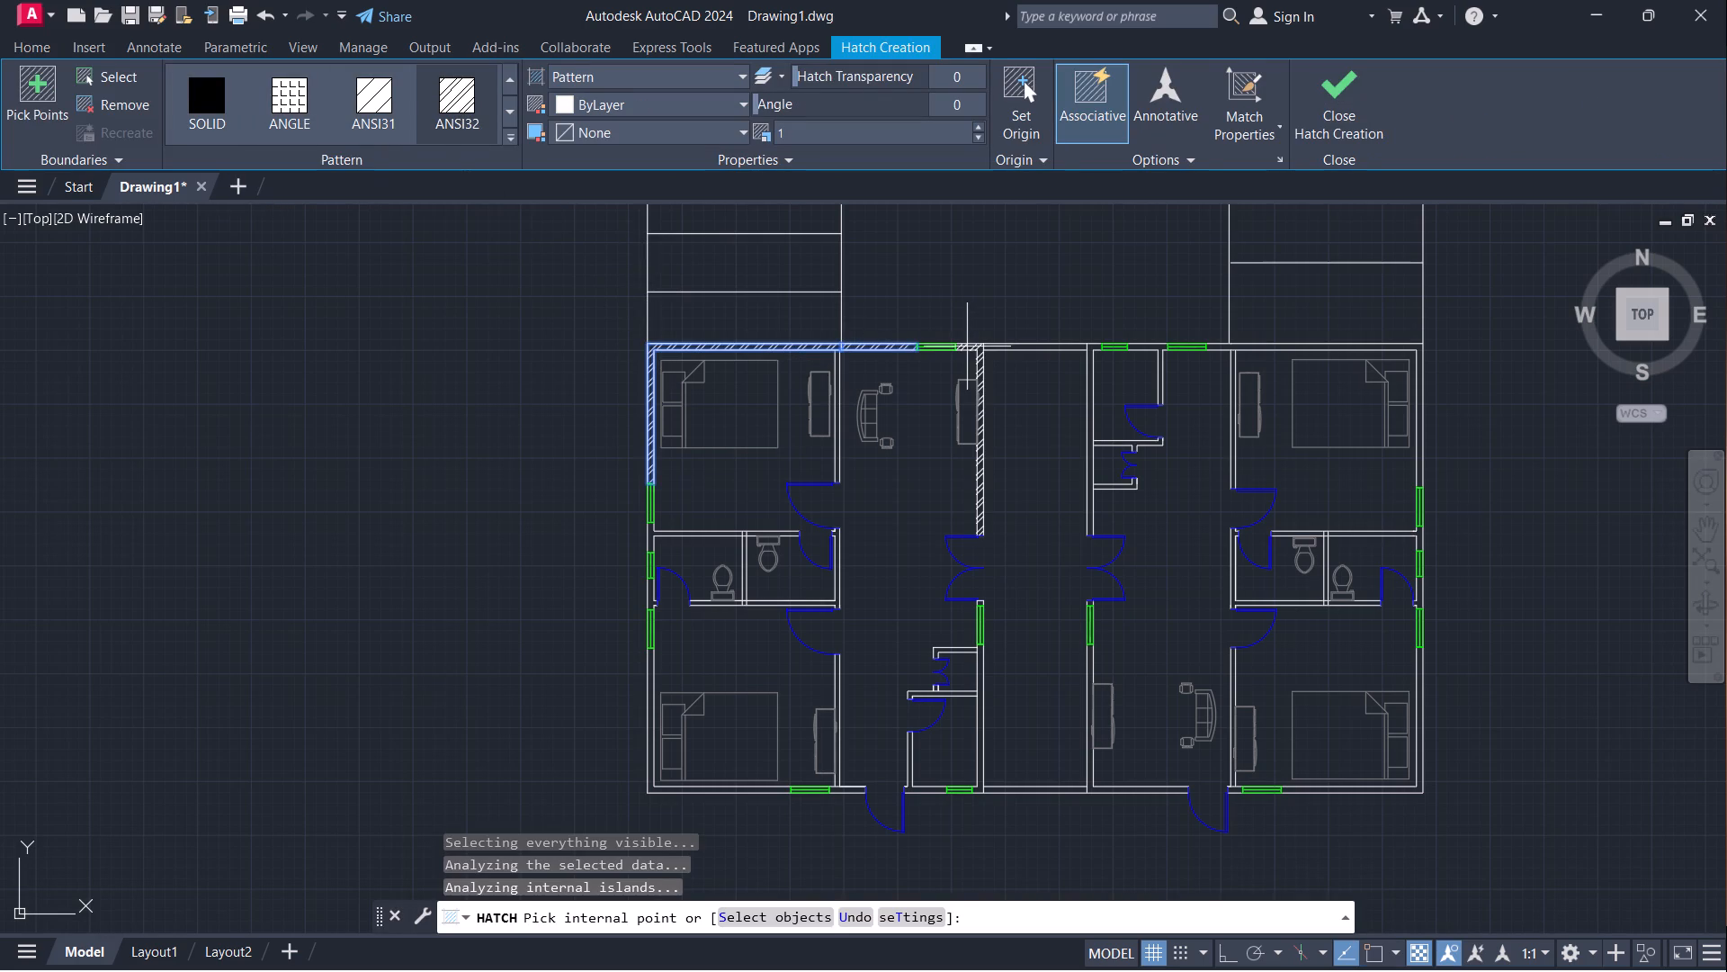
{"action": "left_click", "coordinate": [967, 346]}
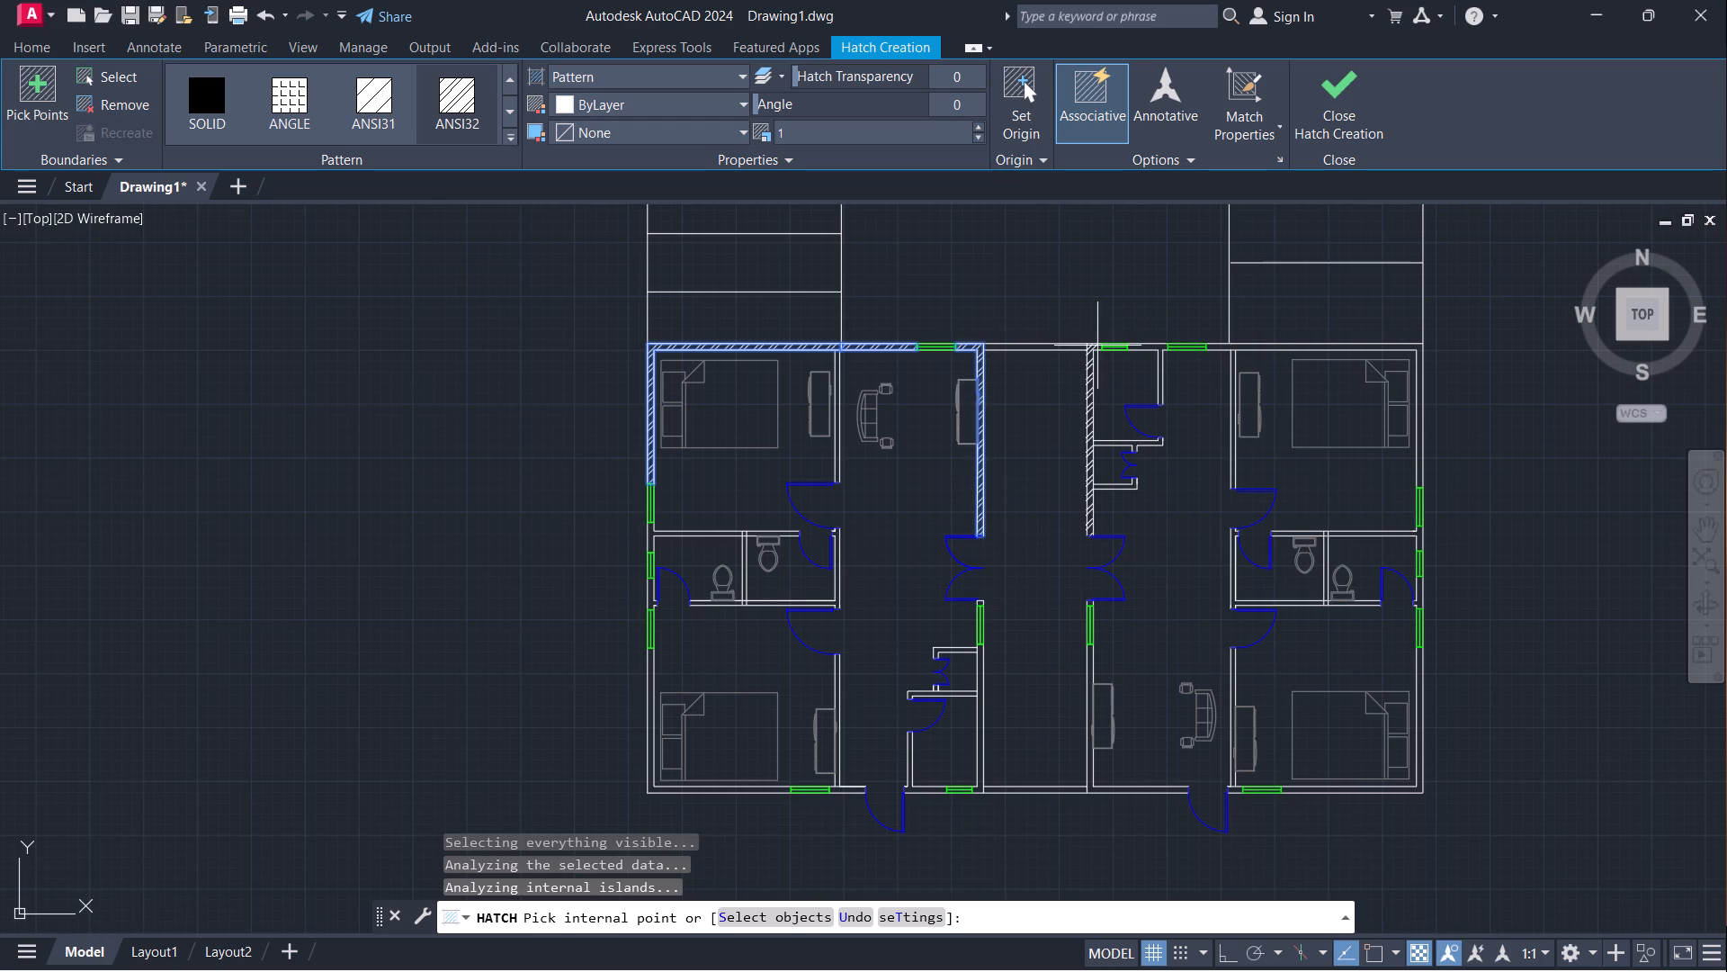
{"action": "left_click", "coordinate": [1097, 346]}
{"action": "left_click", "coordinate": [1136, 346]}
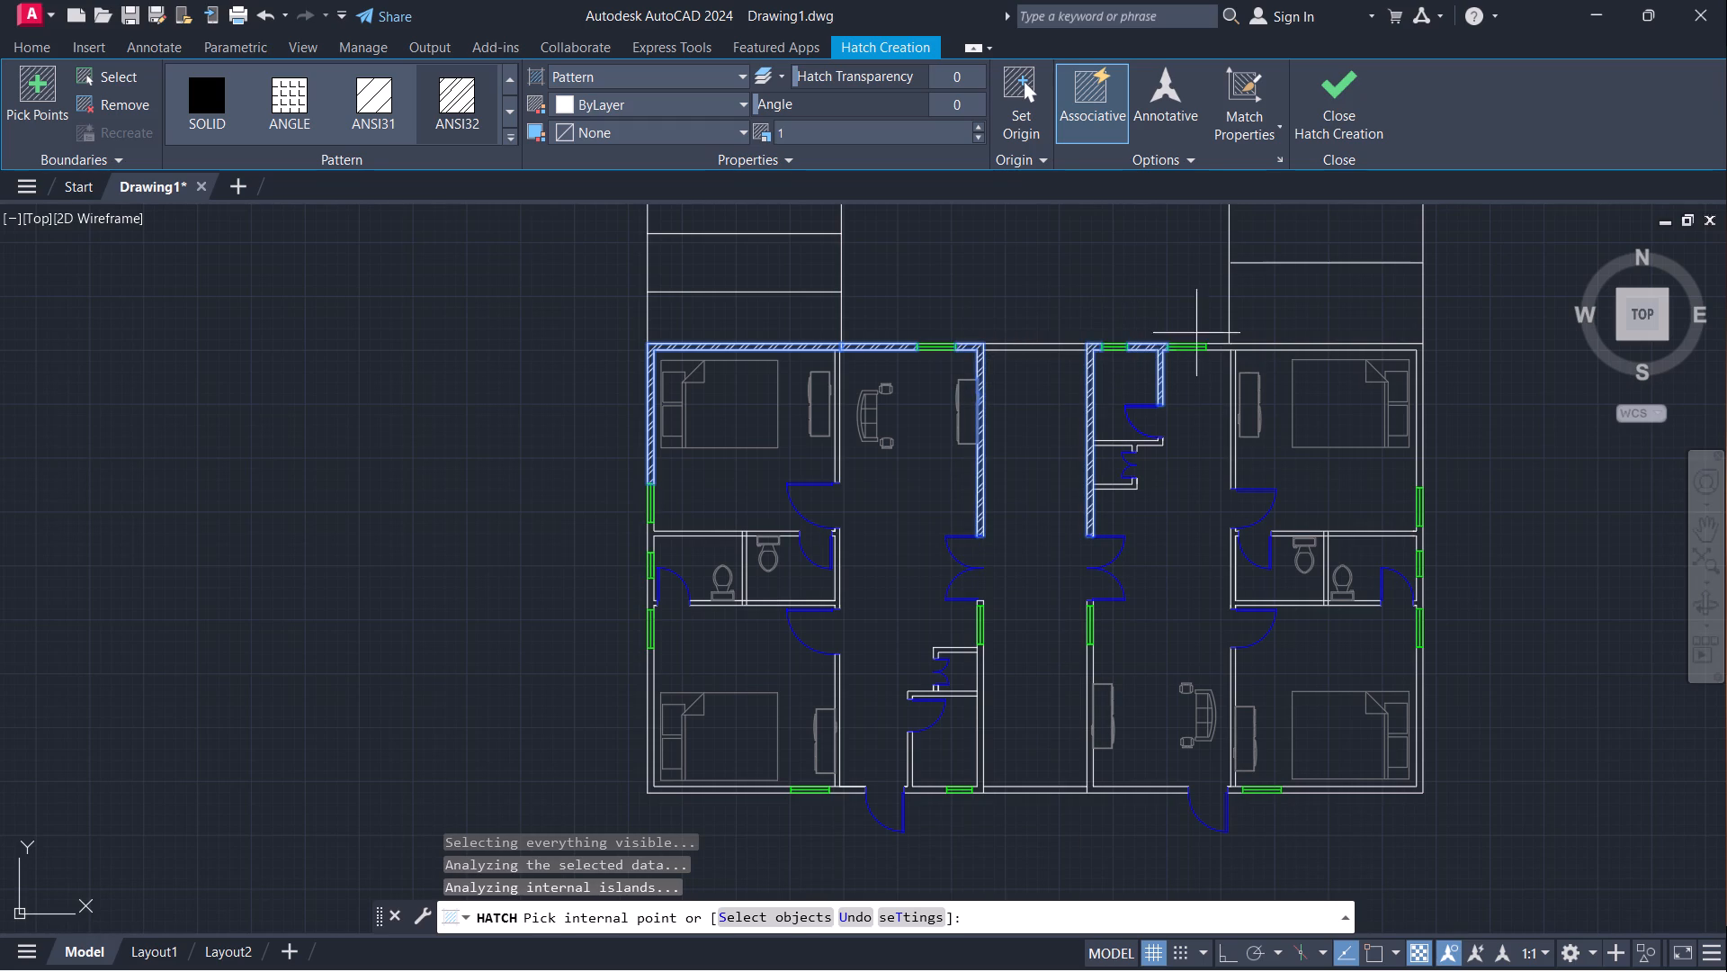
{"action": "left_click", "coordinate": [1226, 346]}
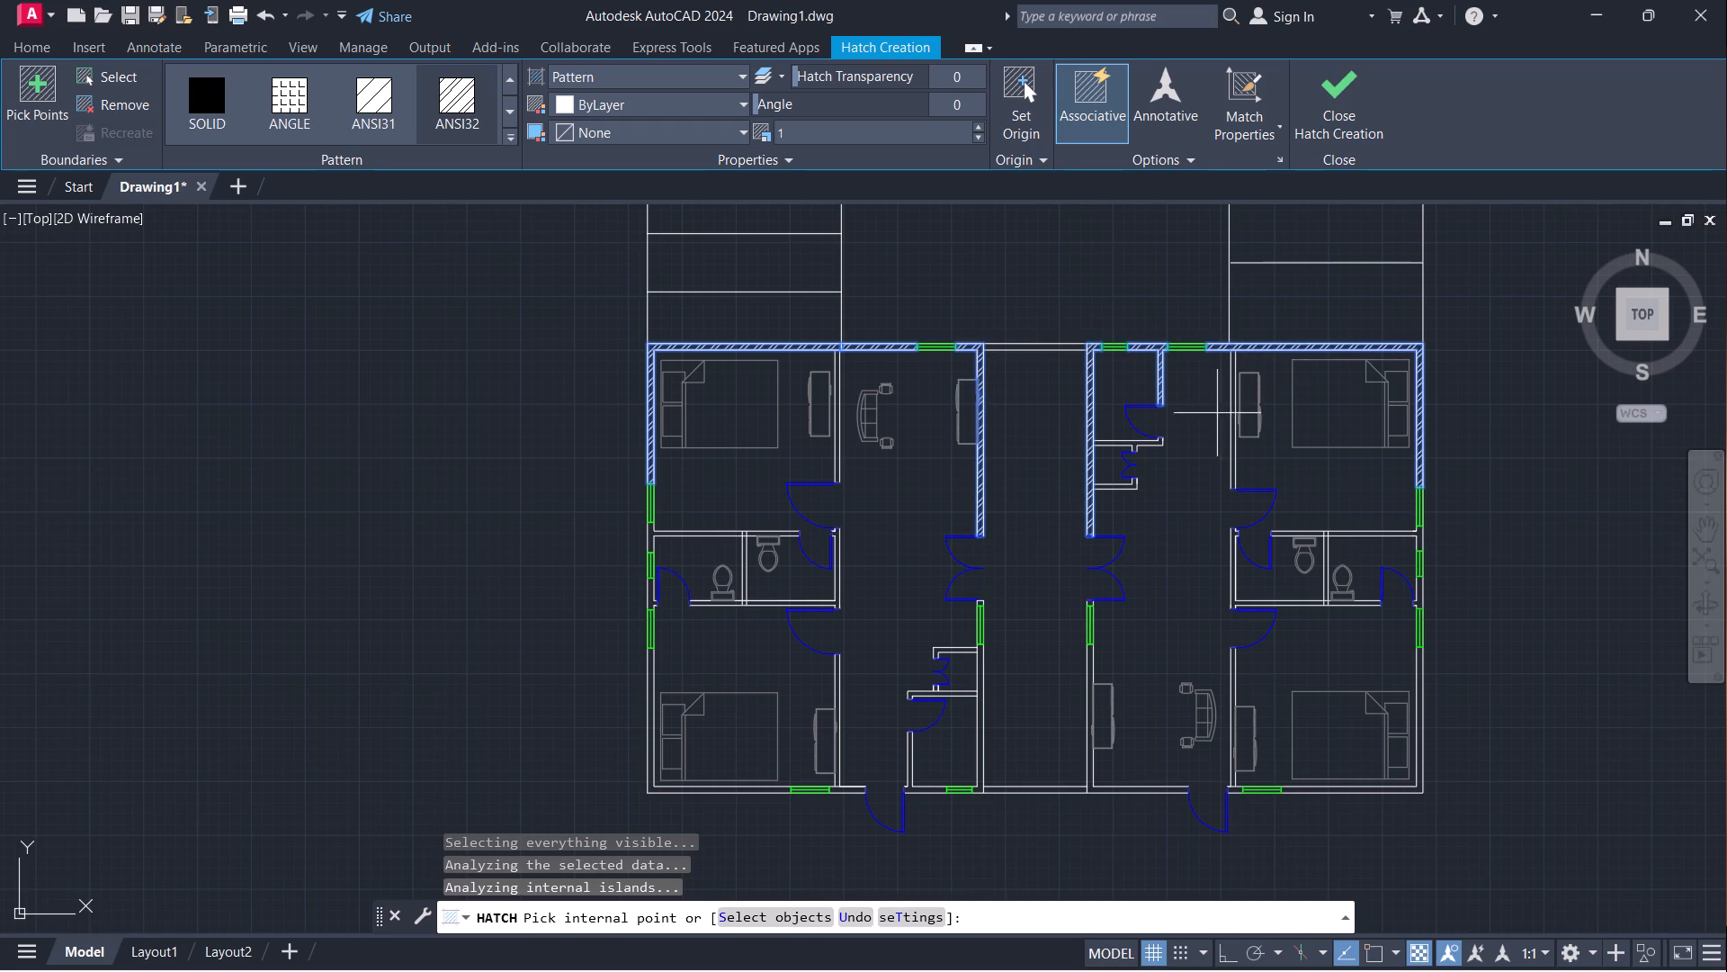
Hatch the east unit's bedroom and bathroom partitions, plus its remaining east and south exterior walls, in the same ANSI32 hatch.
{"action": "left_click", "coordinate": [1234, 393]}
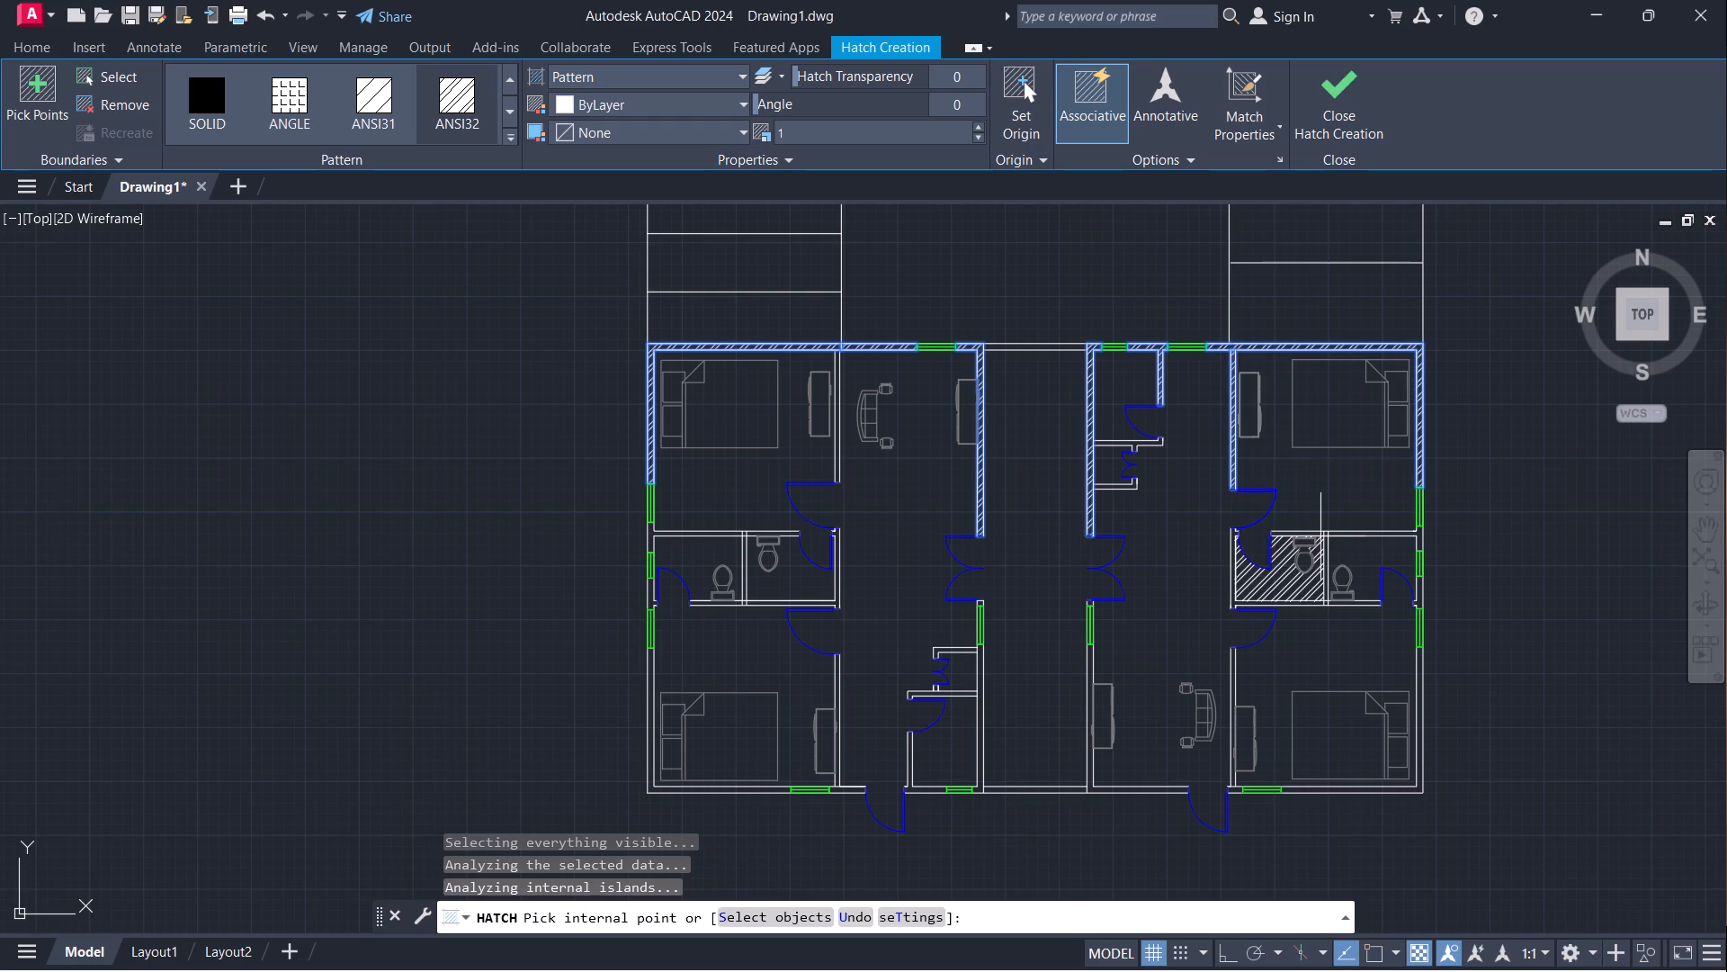
{"action": "left_click", "coordinate": [1320, 533]}
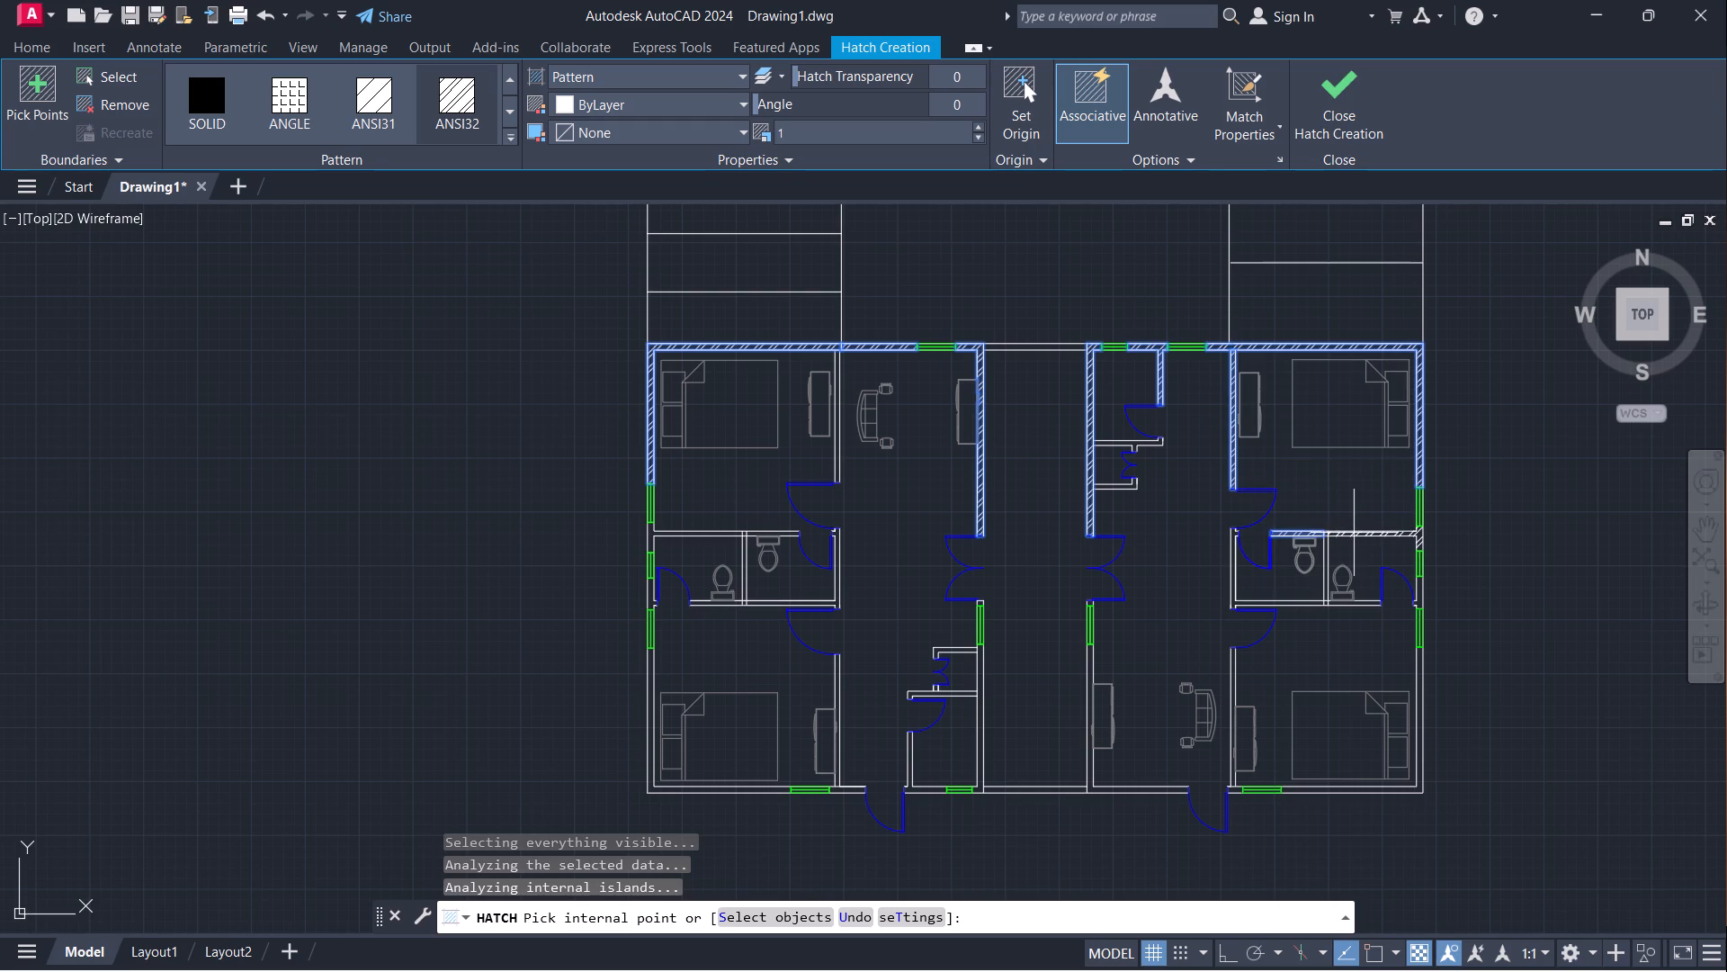
{"action": "left_click", "coordinate": [1354, 533]}
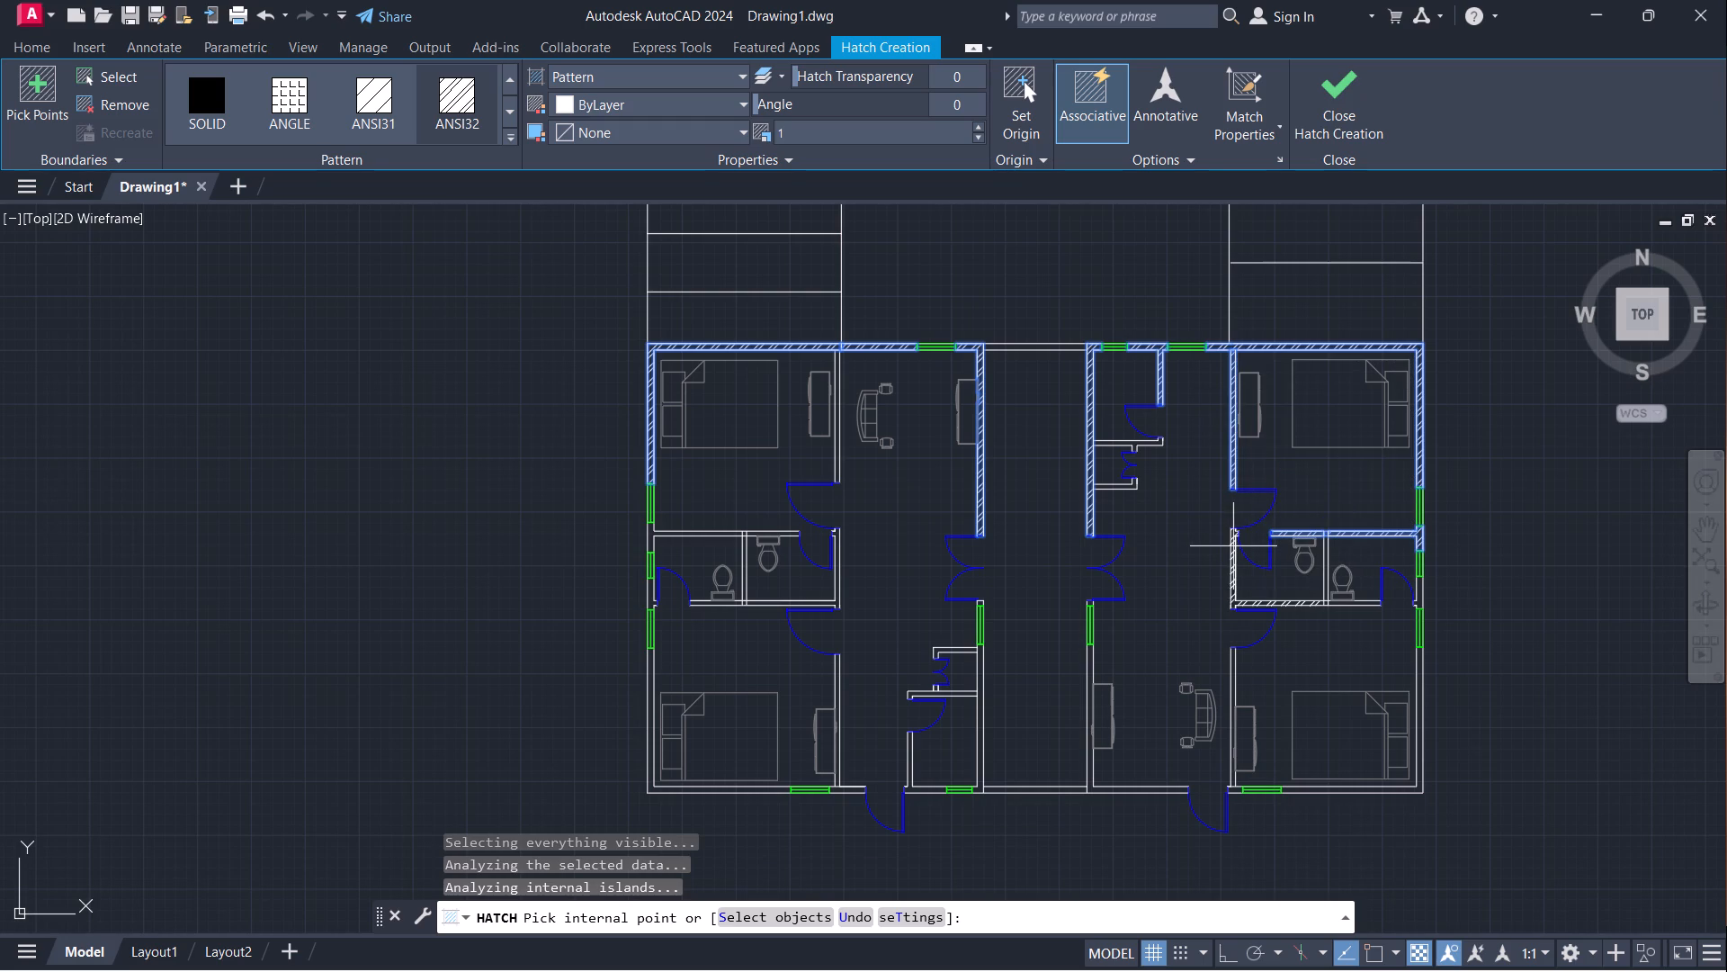
{"action": "left_click", "coordinate": [1234, 545]}
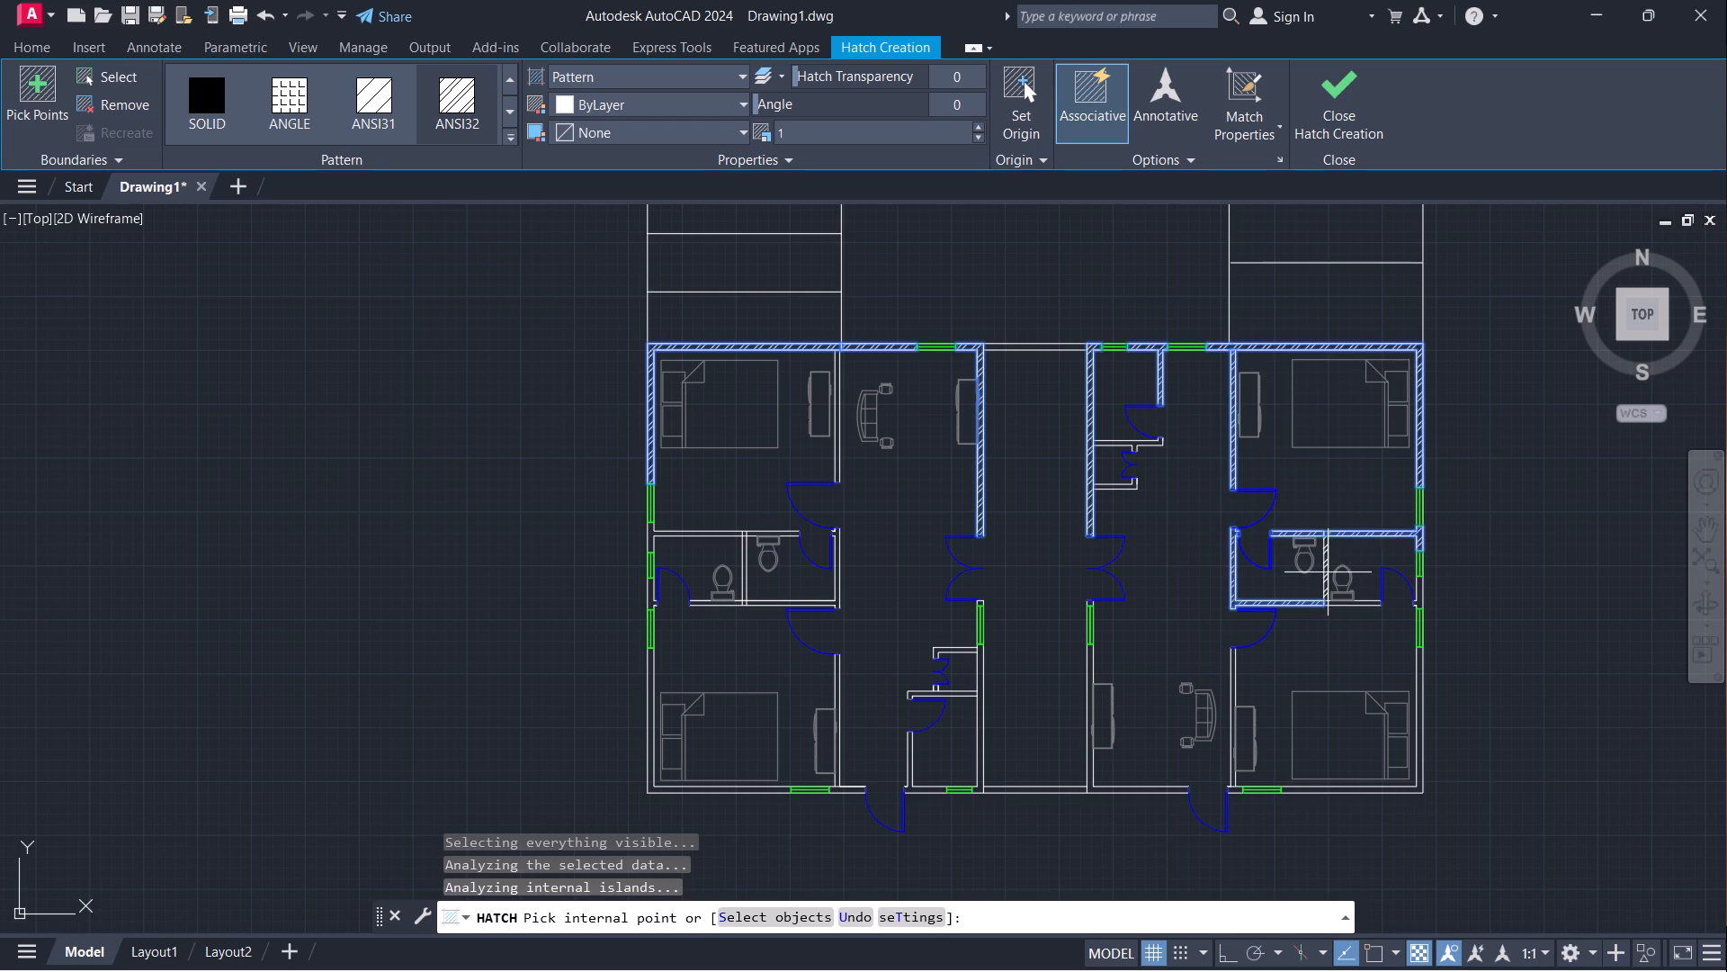
{"action": "left_click", "coordinate": [1328, 572]}
{"action": "left_click", "coordinate": [1345, 602]}
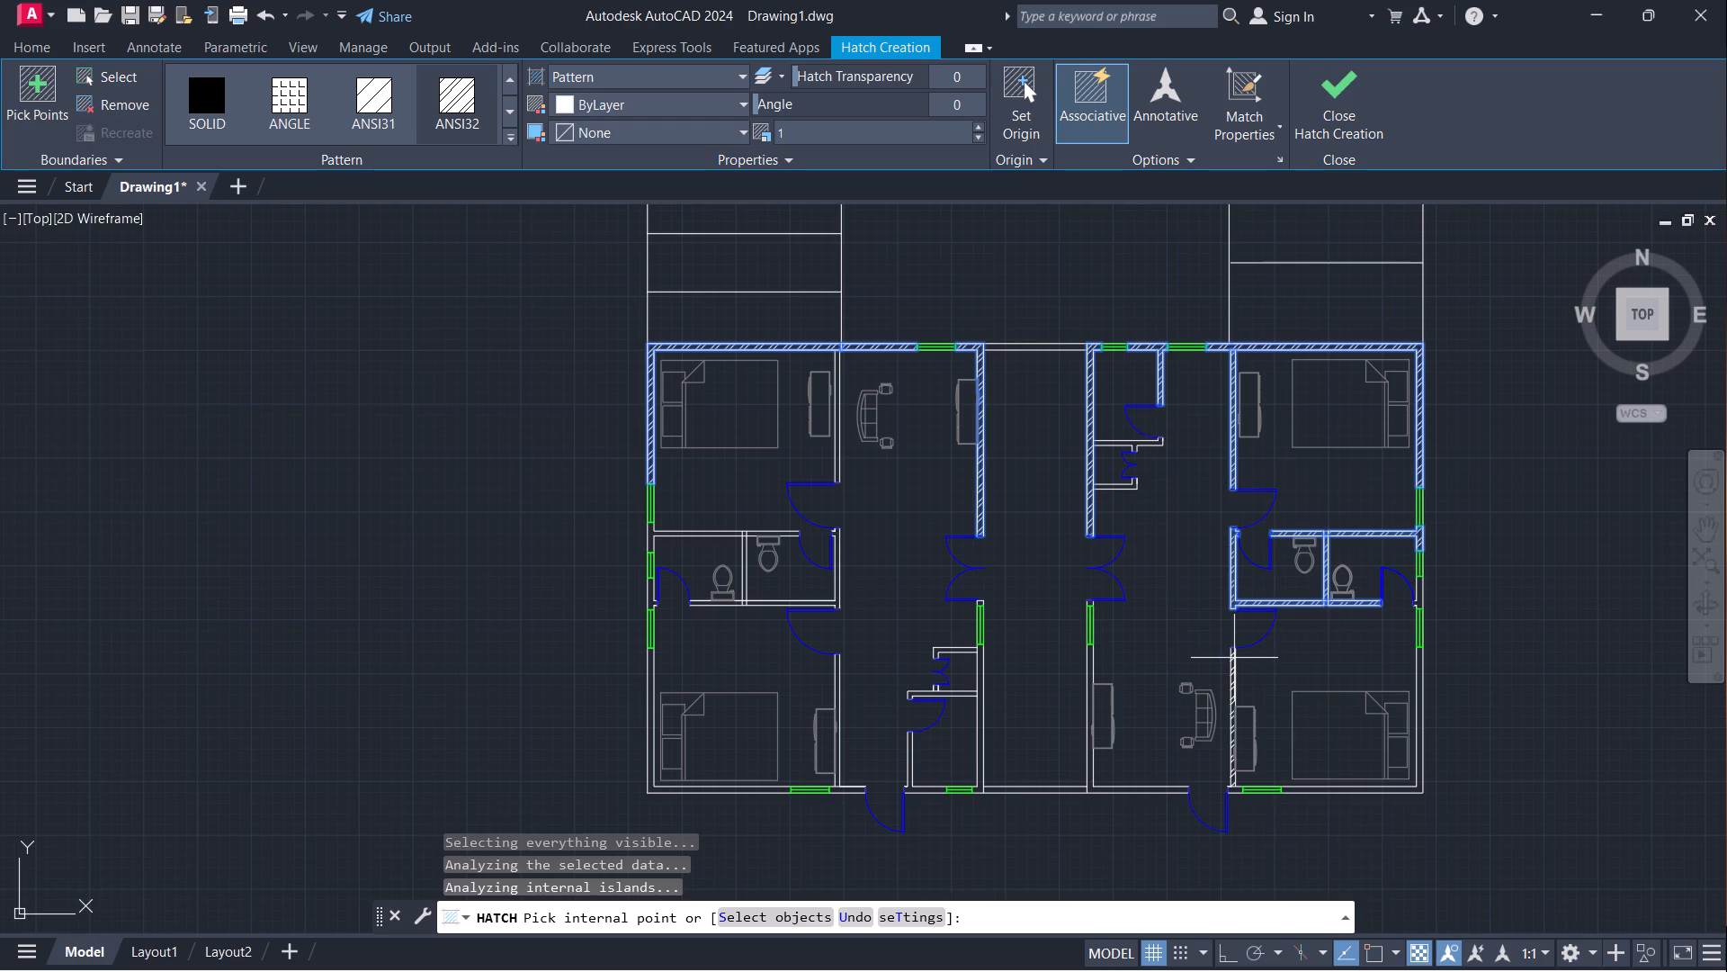
{"action": "left_click", "coordinate": [1234, 658]}
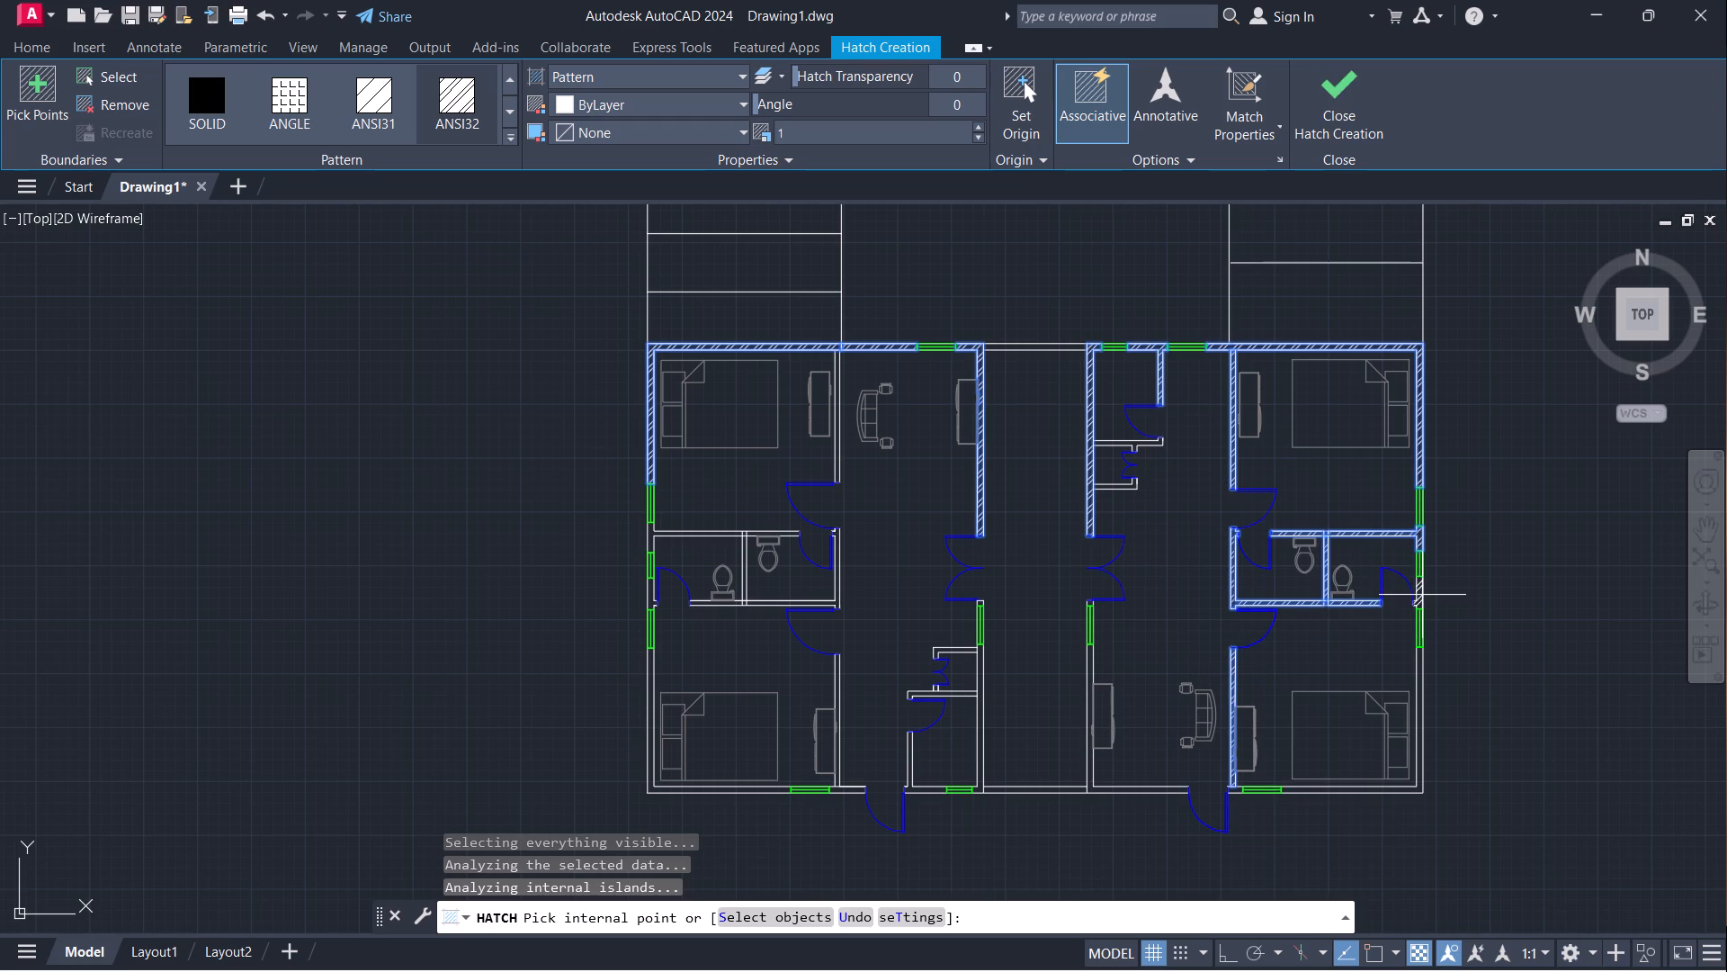
{"action": "left_click", "coordinate": [1422, 595]}
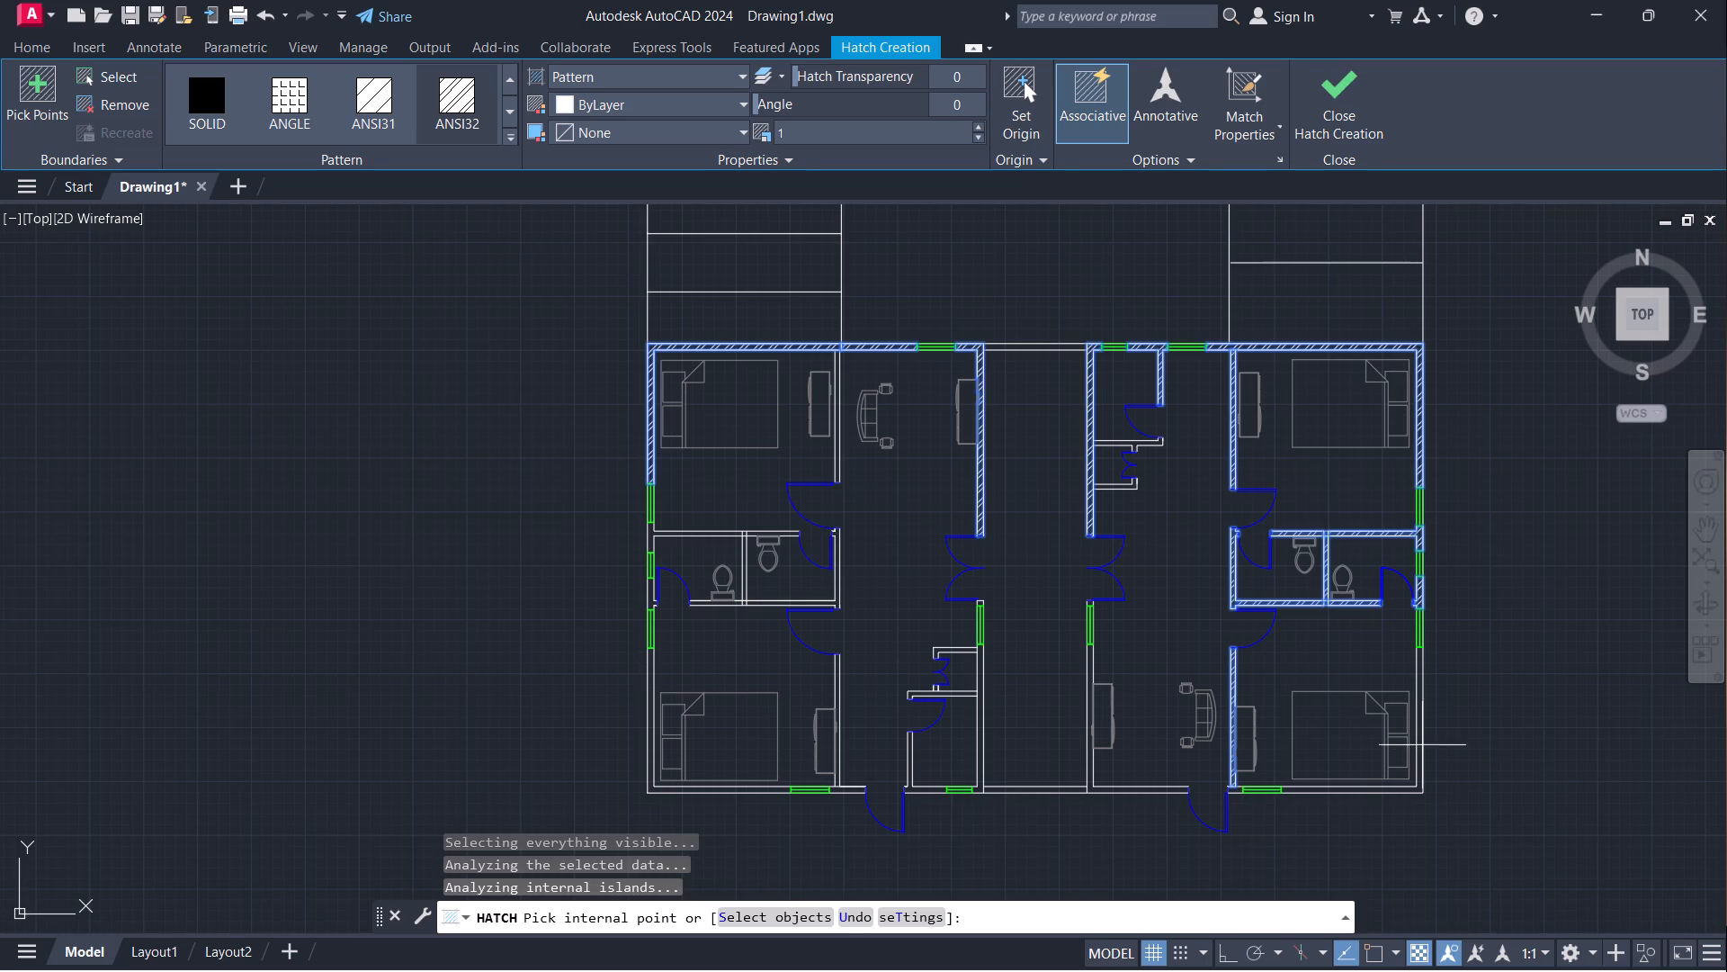
{"action": "left_click", "coordinate": [1418, 729]}
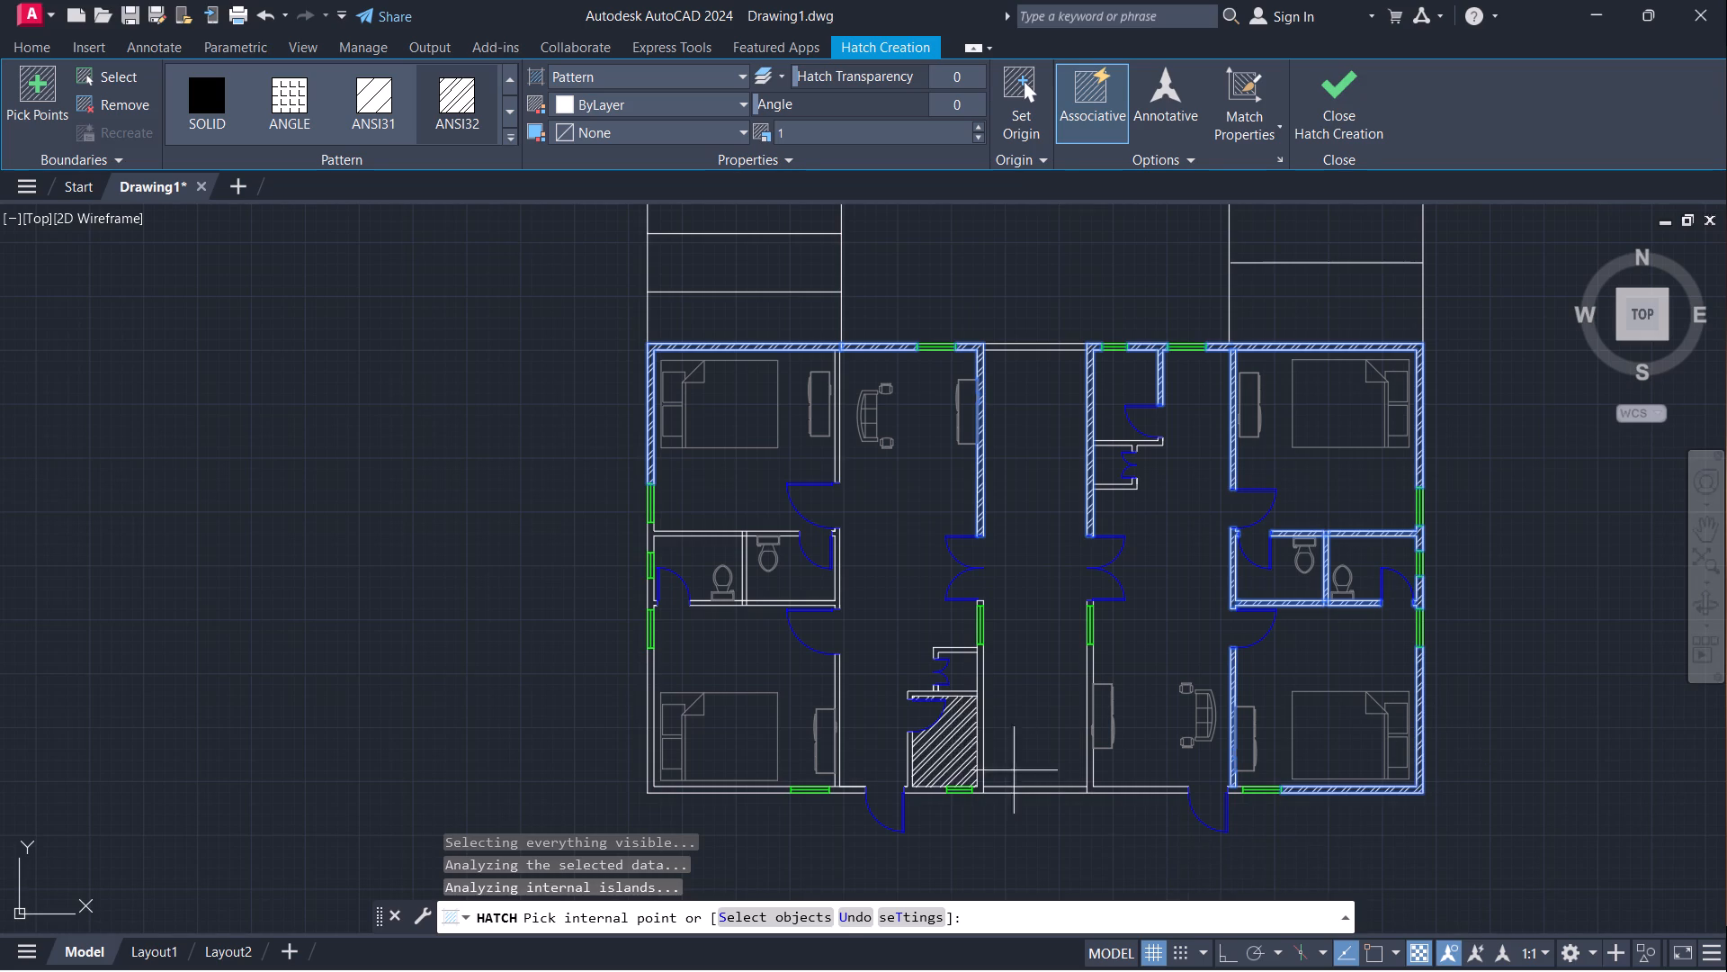
{"action": "left_click", "coordinate": [1131, 790]}
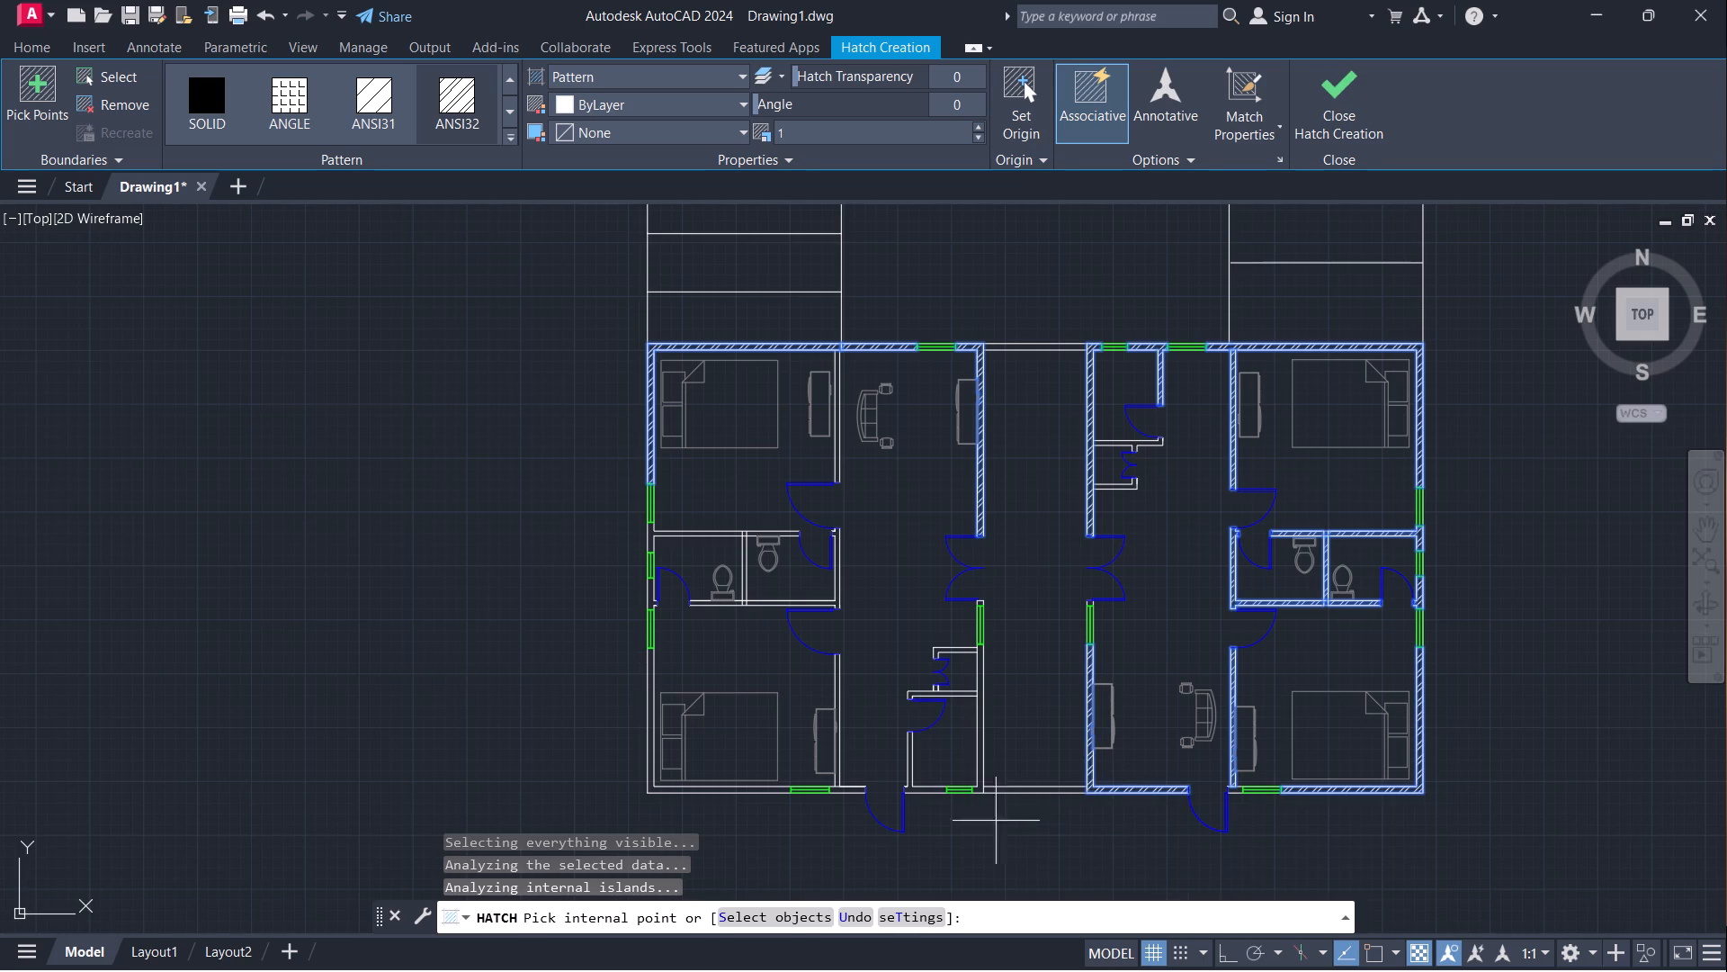
Hatch the walls around the small rooms at the west unit's southeast corner and the east unit's northwest corner.
{"action": "left_click", "coordinate": [932, 789]}
{"action": "left_click", "coordinate": [981, 772]}
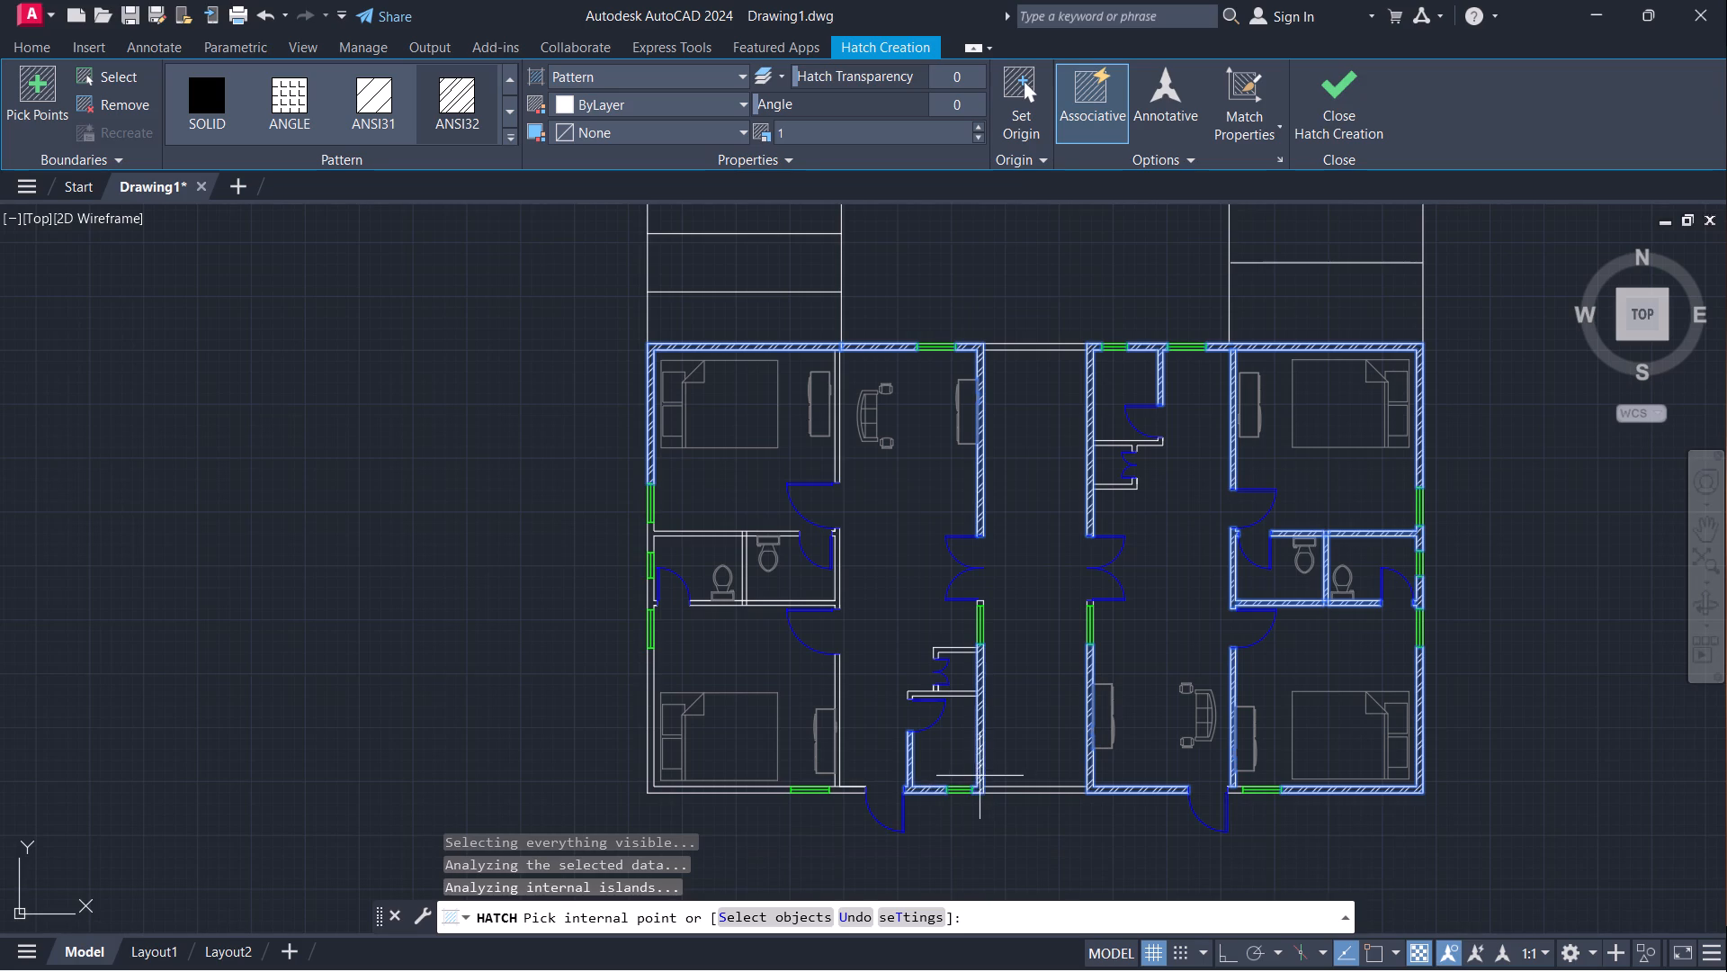
{"action": "left_click", "coordinate": [954, 696]}
{"action": "left_click", "coordinate": [956, 652]}
{"action": "left_click", "coordinate": [1123, 440]}
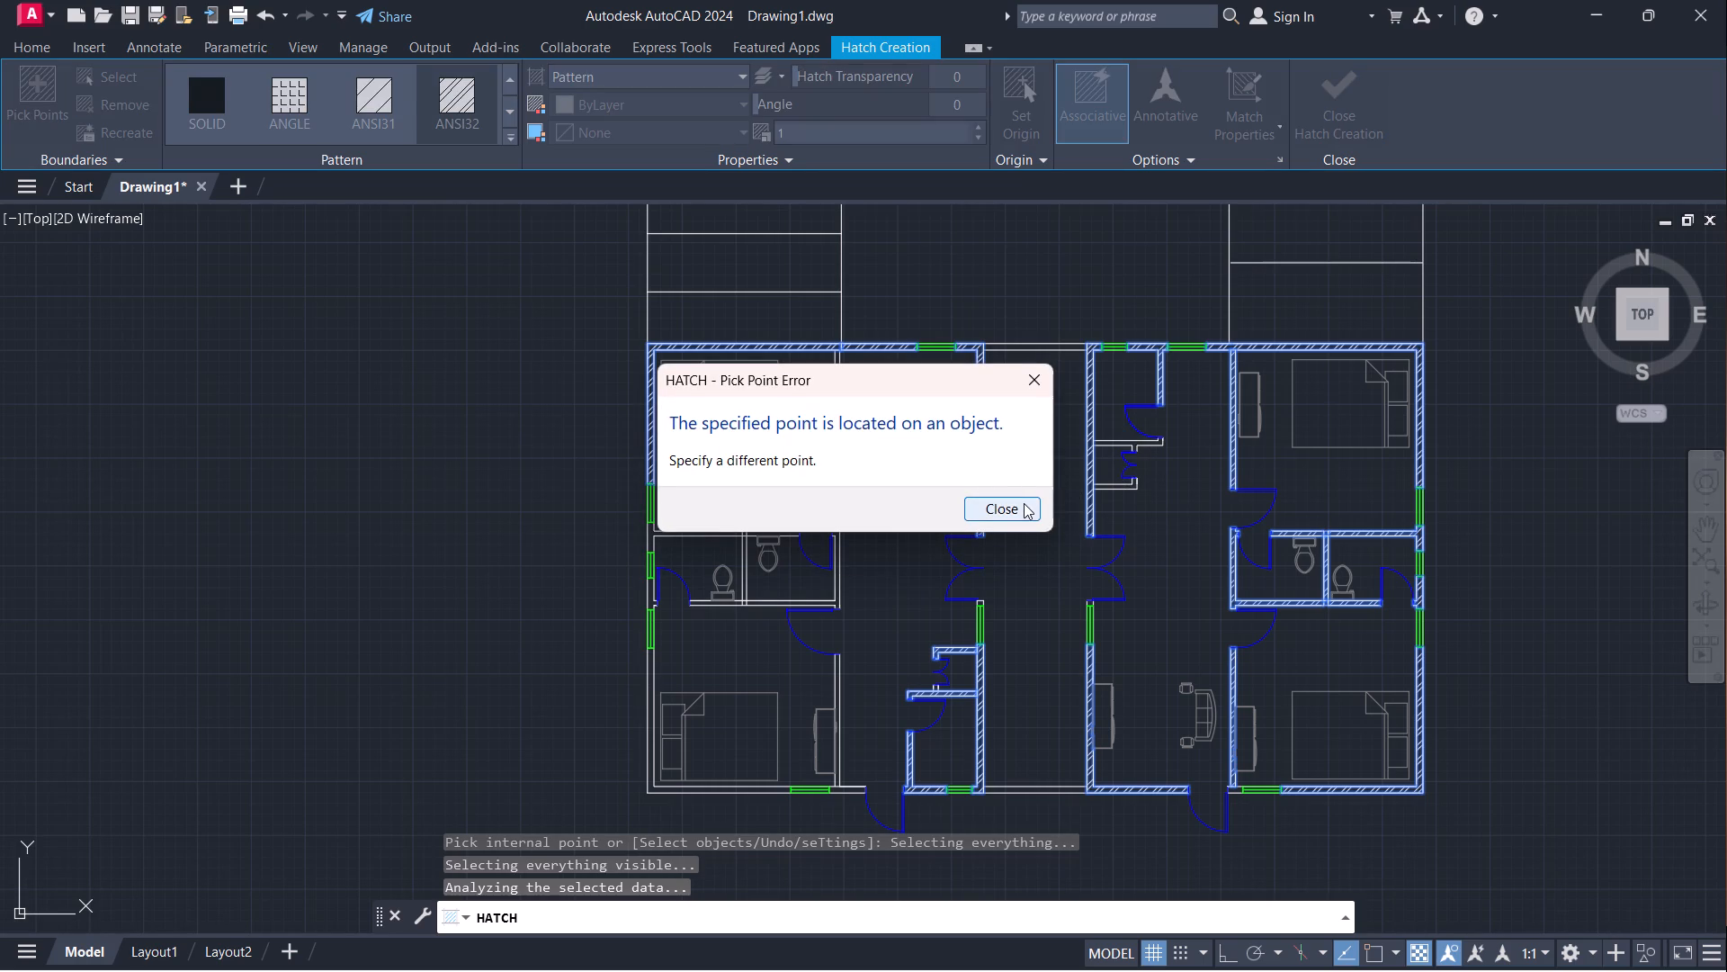
{"action": "left_click", "coordinate": [1022, 506]}
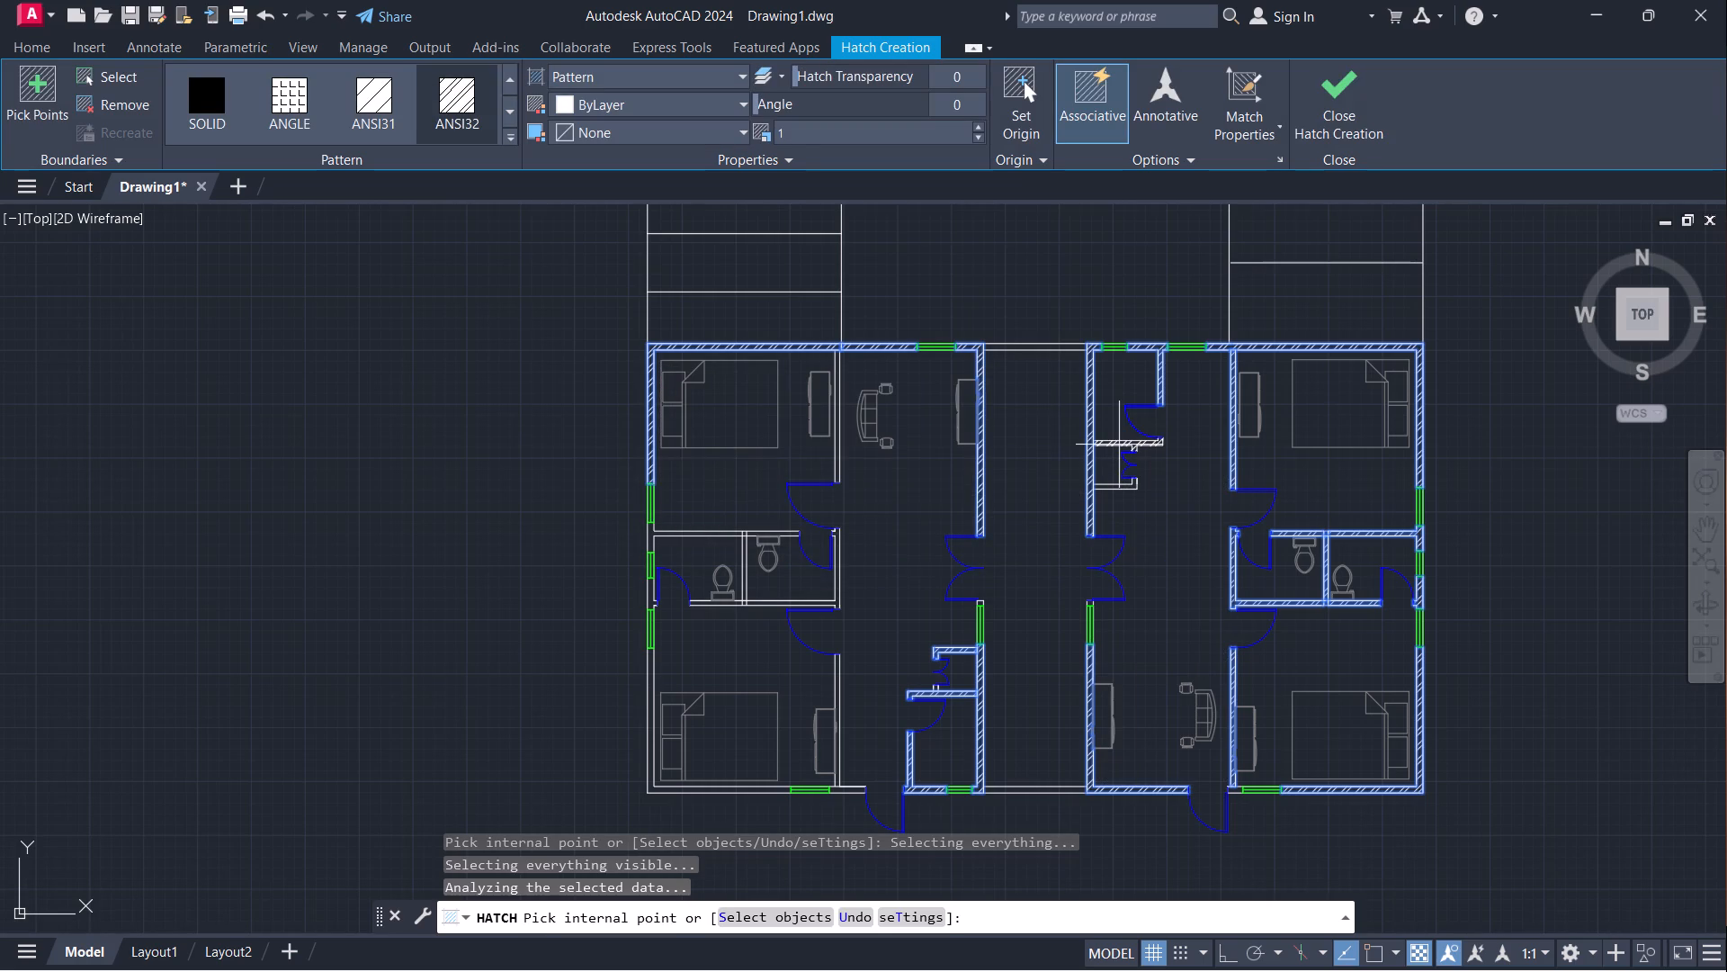
{"action": "left_click", "coordinate": [1119, 444]}
{"action": "left_click", "coordinate": [1118, 486]}
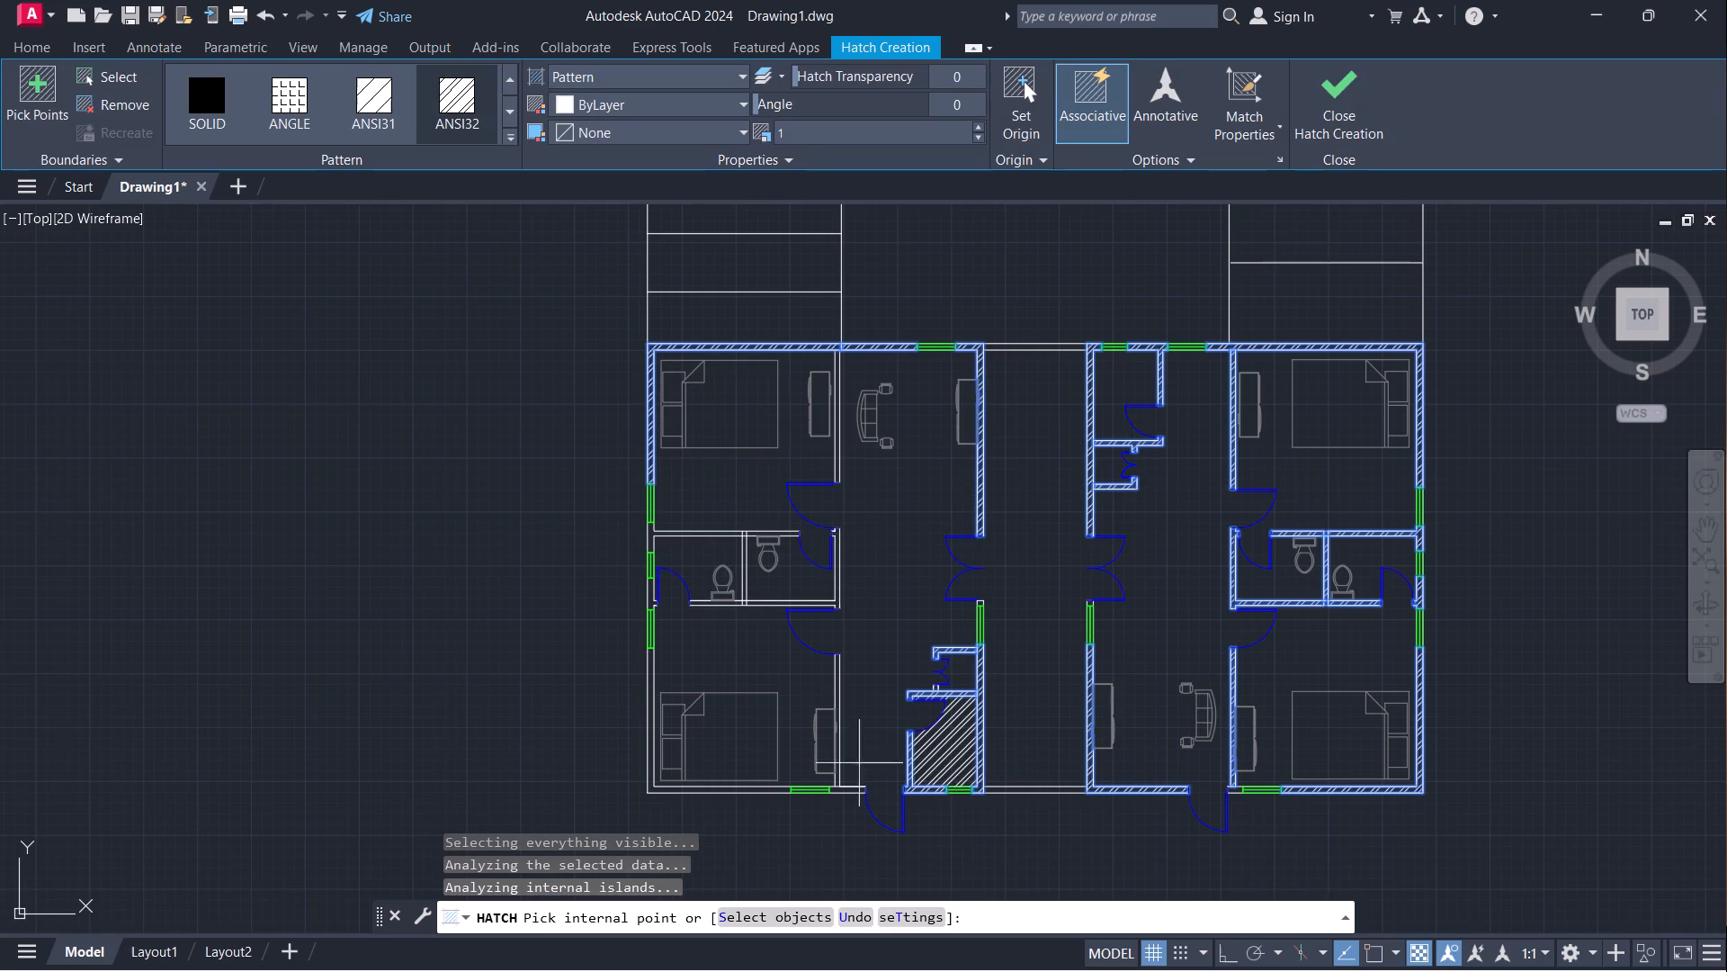
Hatch the west unit's southwest exterior walls and the south bedroom's east partition with ANSI32.
{"action": "left_click", "coordinate": [841, 788]}
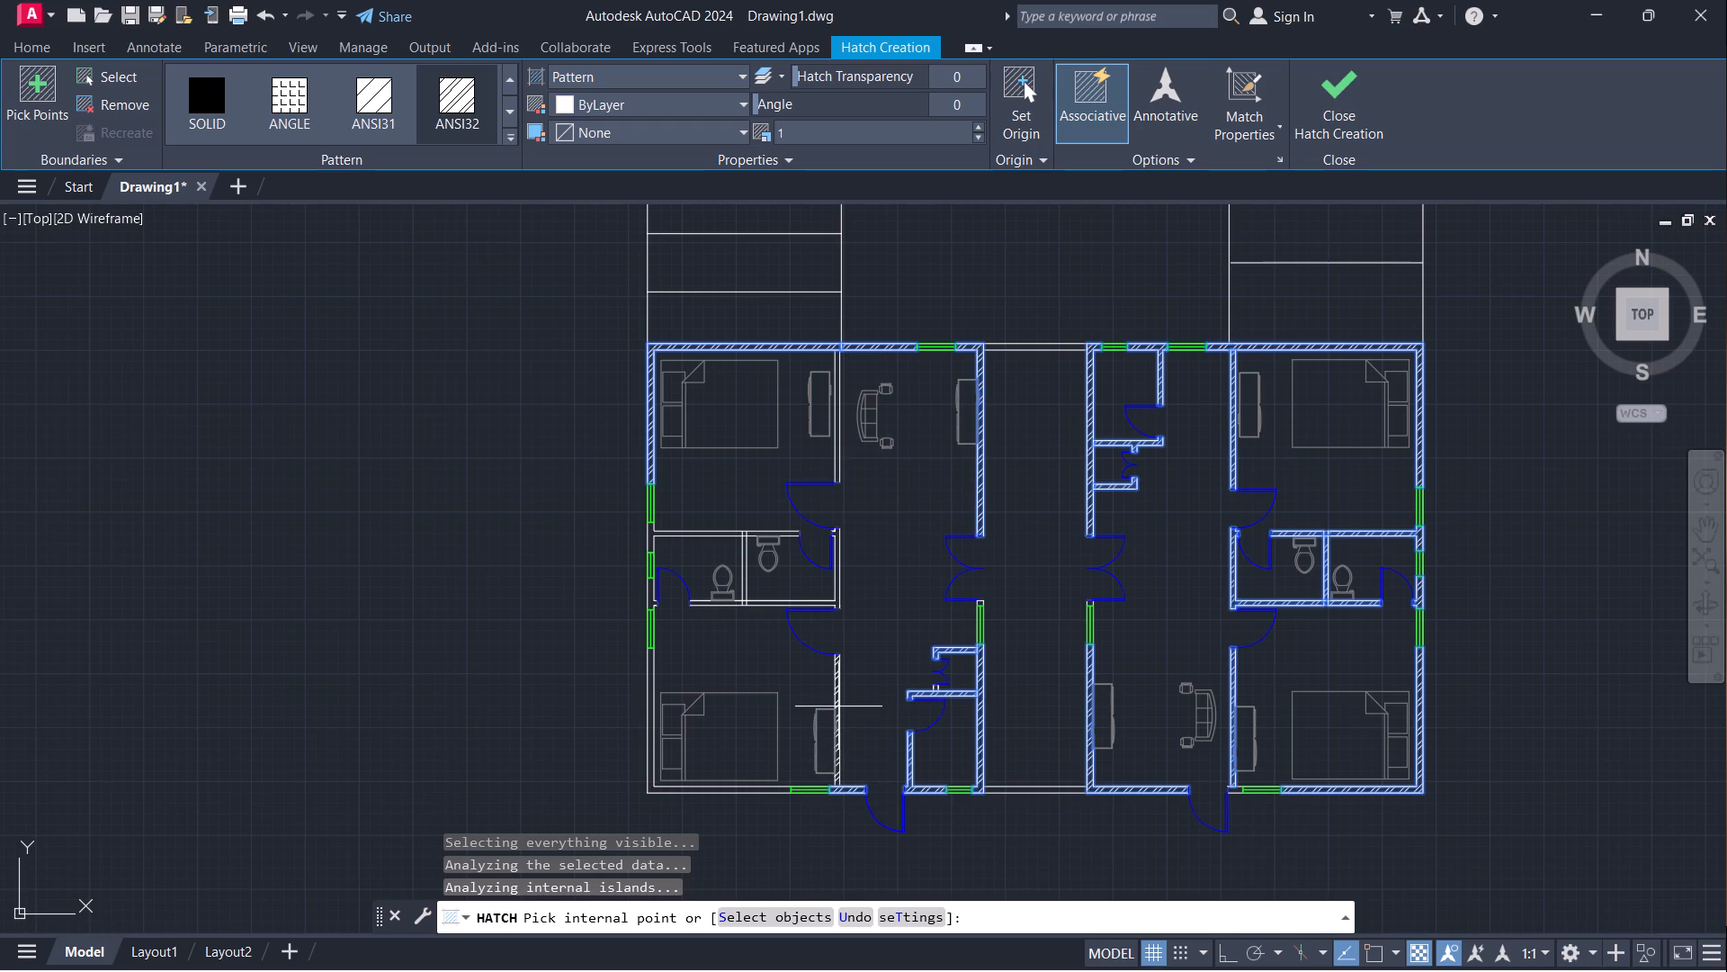
{"action": "left_click", "coordinate": [650, 704]}
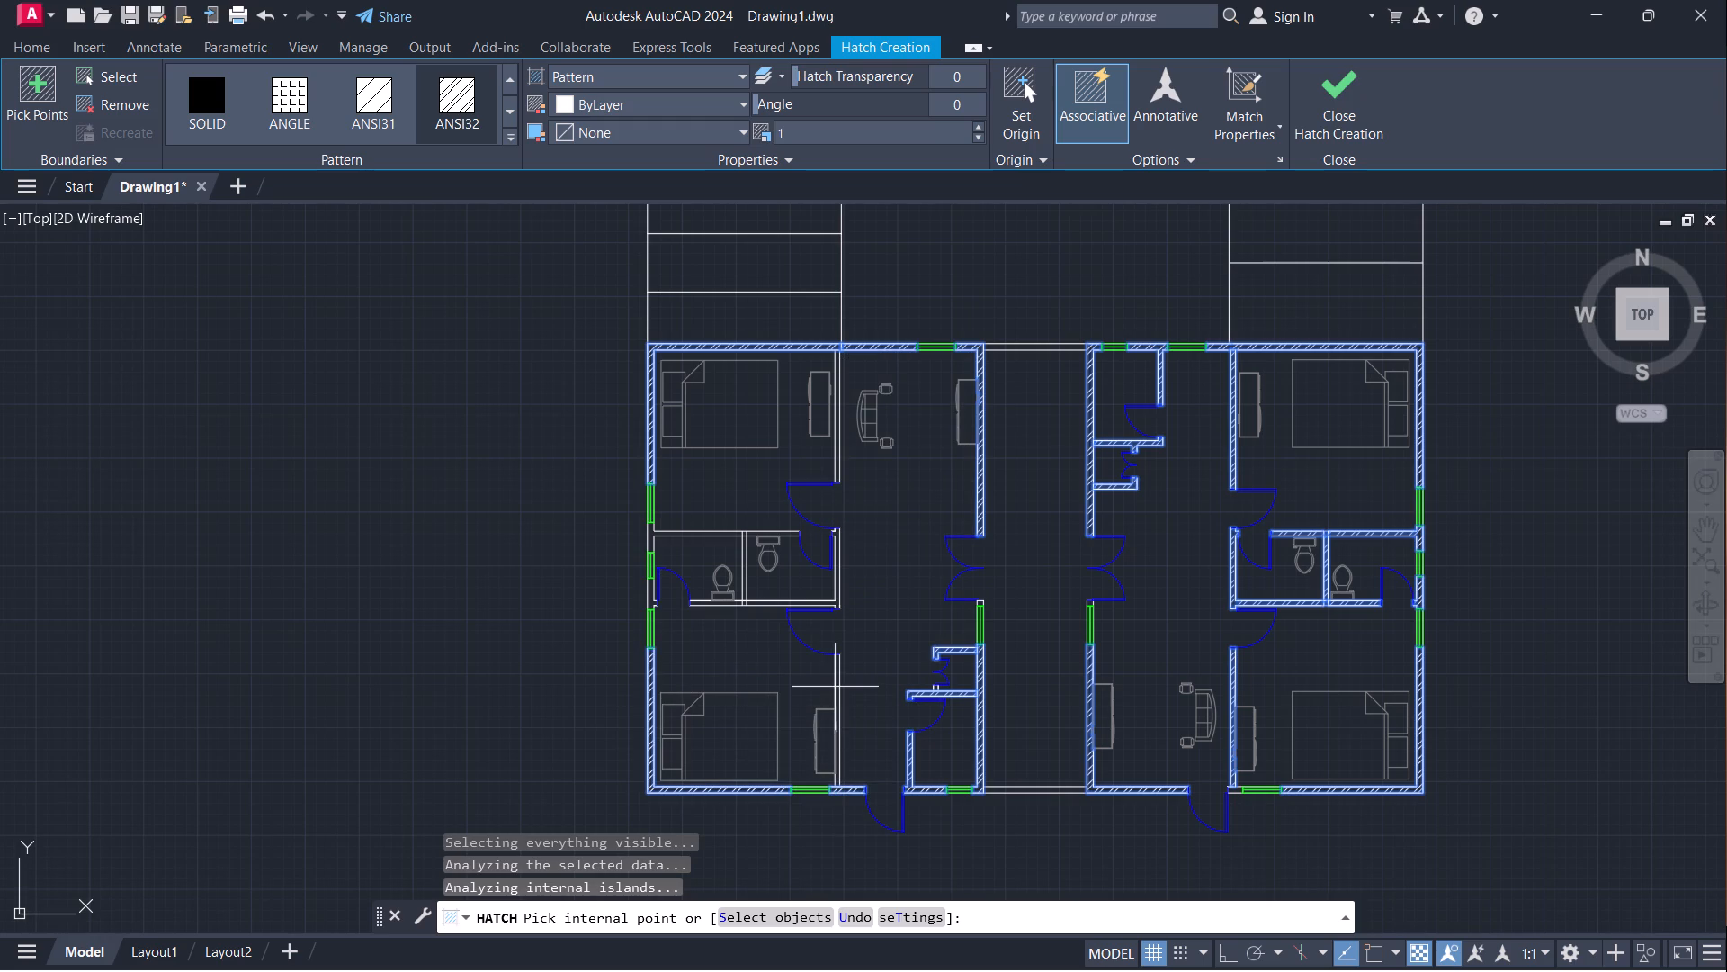
{"action": "left_click", "coordinate": [839, 680]}
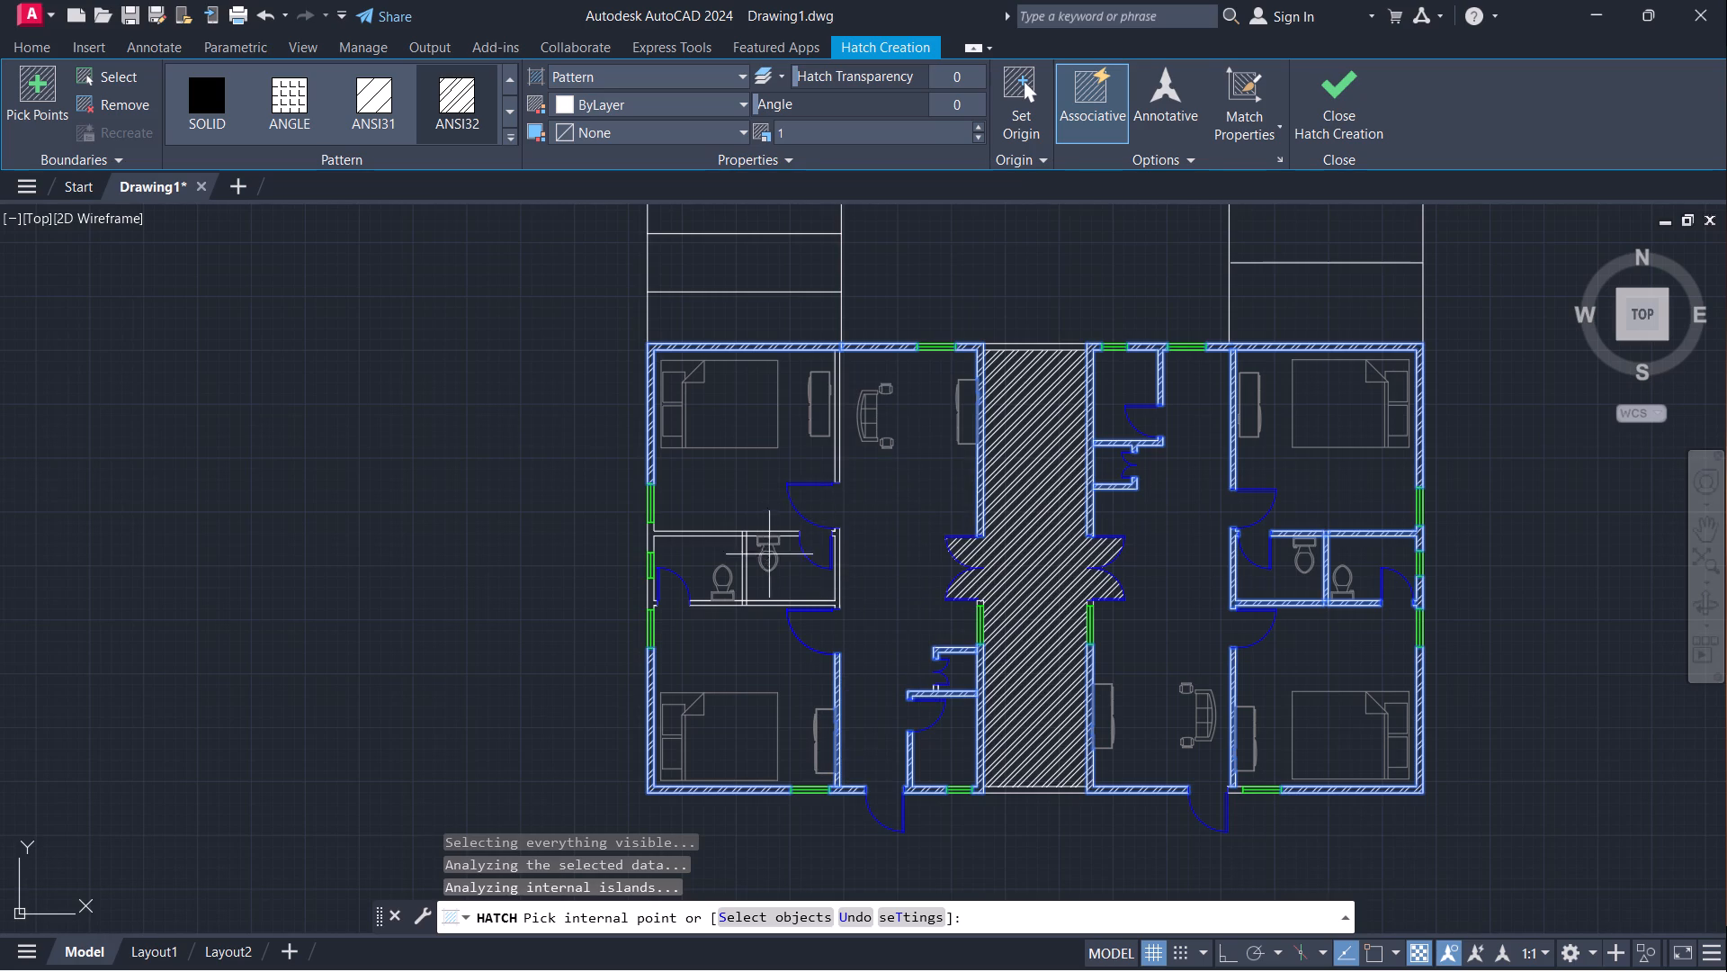
Hatch the walls around and between the west unit's two bathrooms, including the adjoining west exterior wall segments, with ANSI32.
{"action": "left_click", "coordinate": [837, 569]}
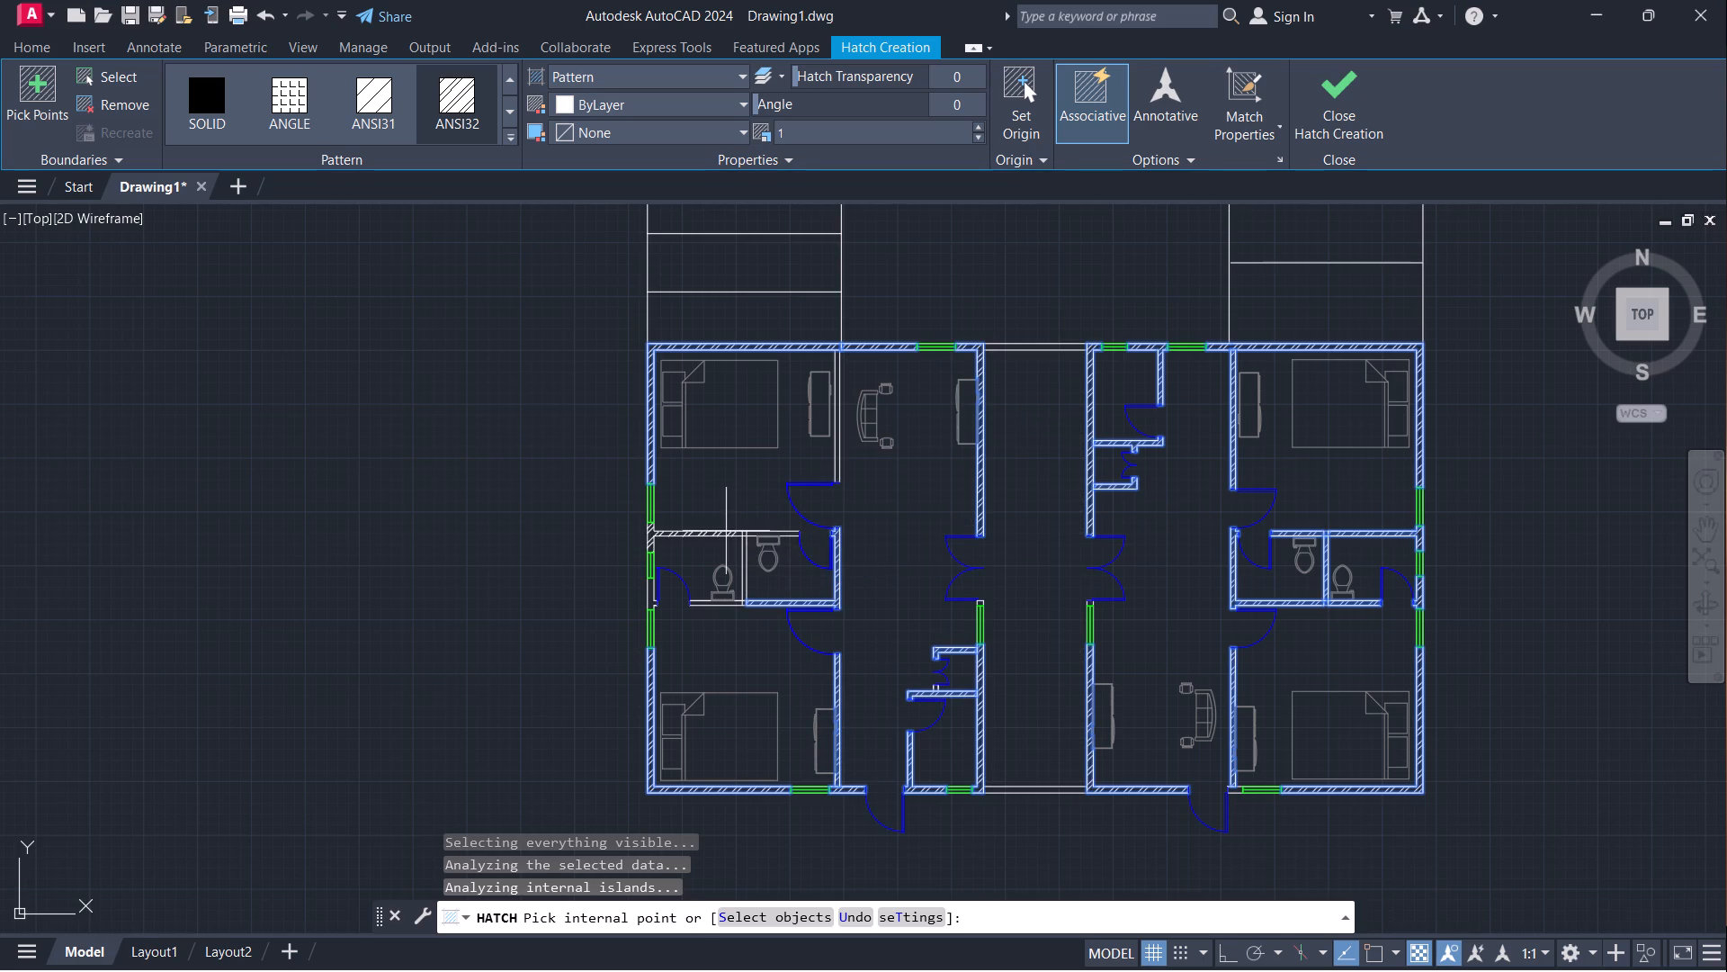
{"action": "left_click", "coordinate": [724, 531]}
{"action": "left_click", "coordinate": [966, 510]}
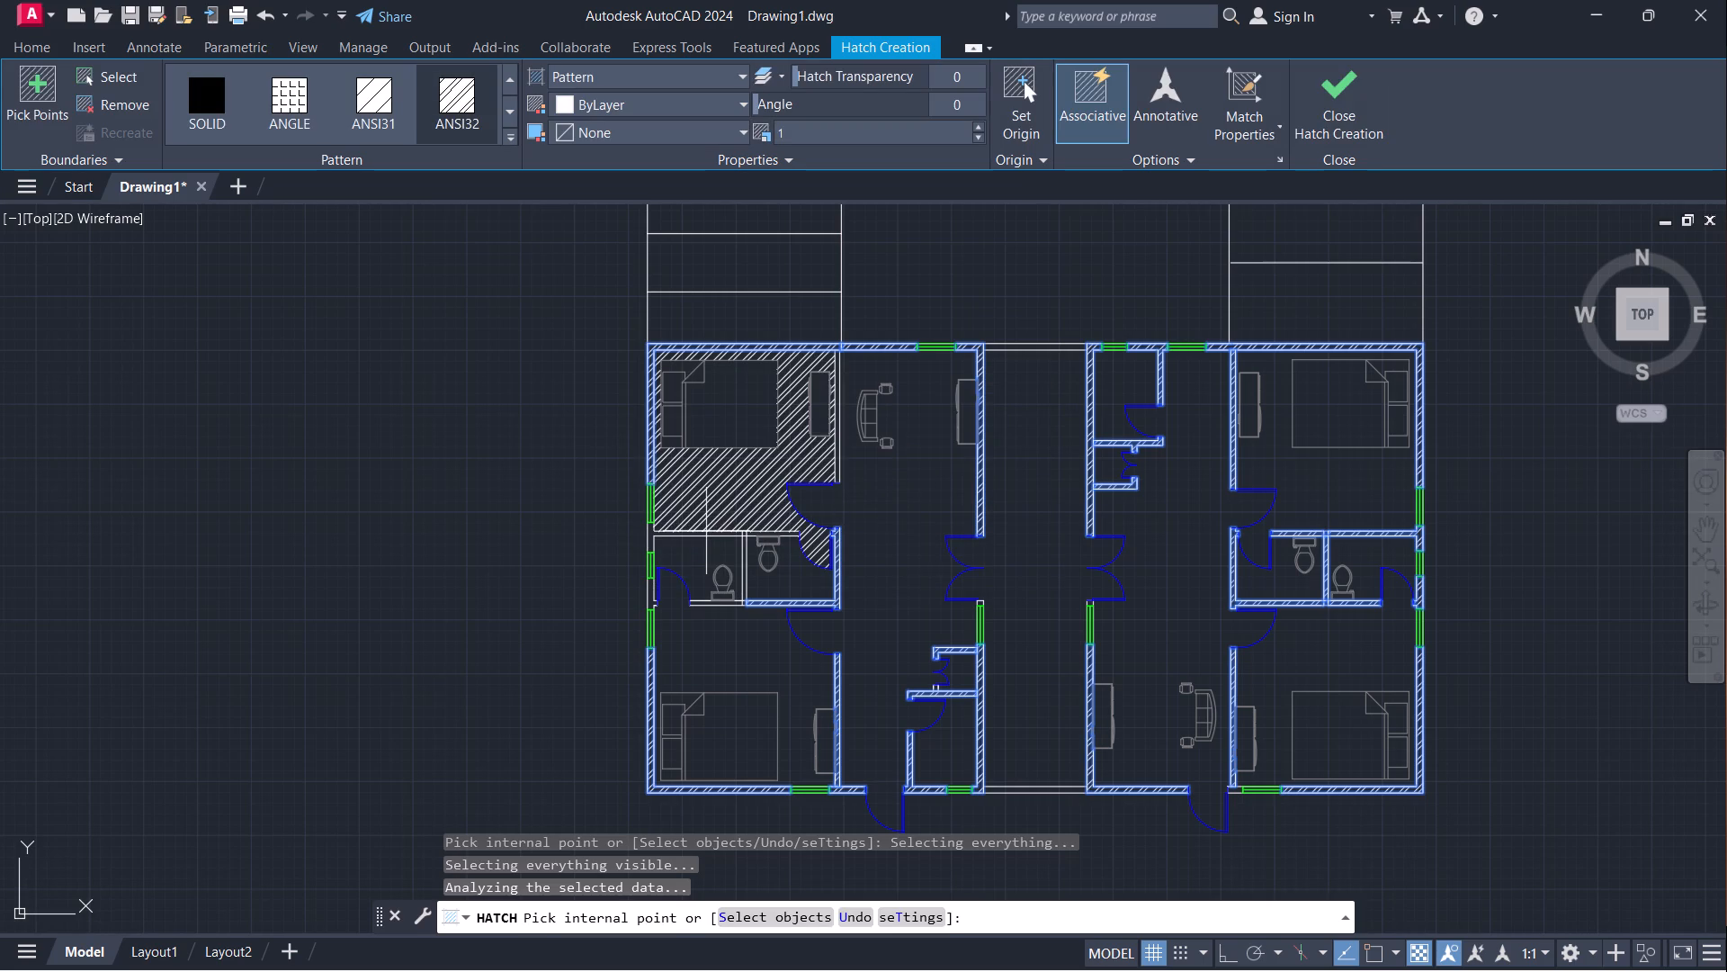
{"action": "left_click", "coordinate": [706, 532]}
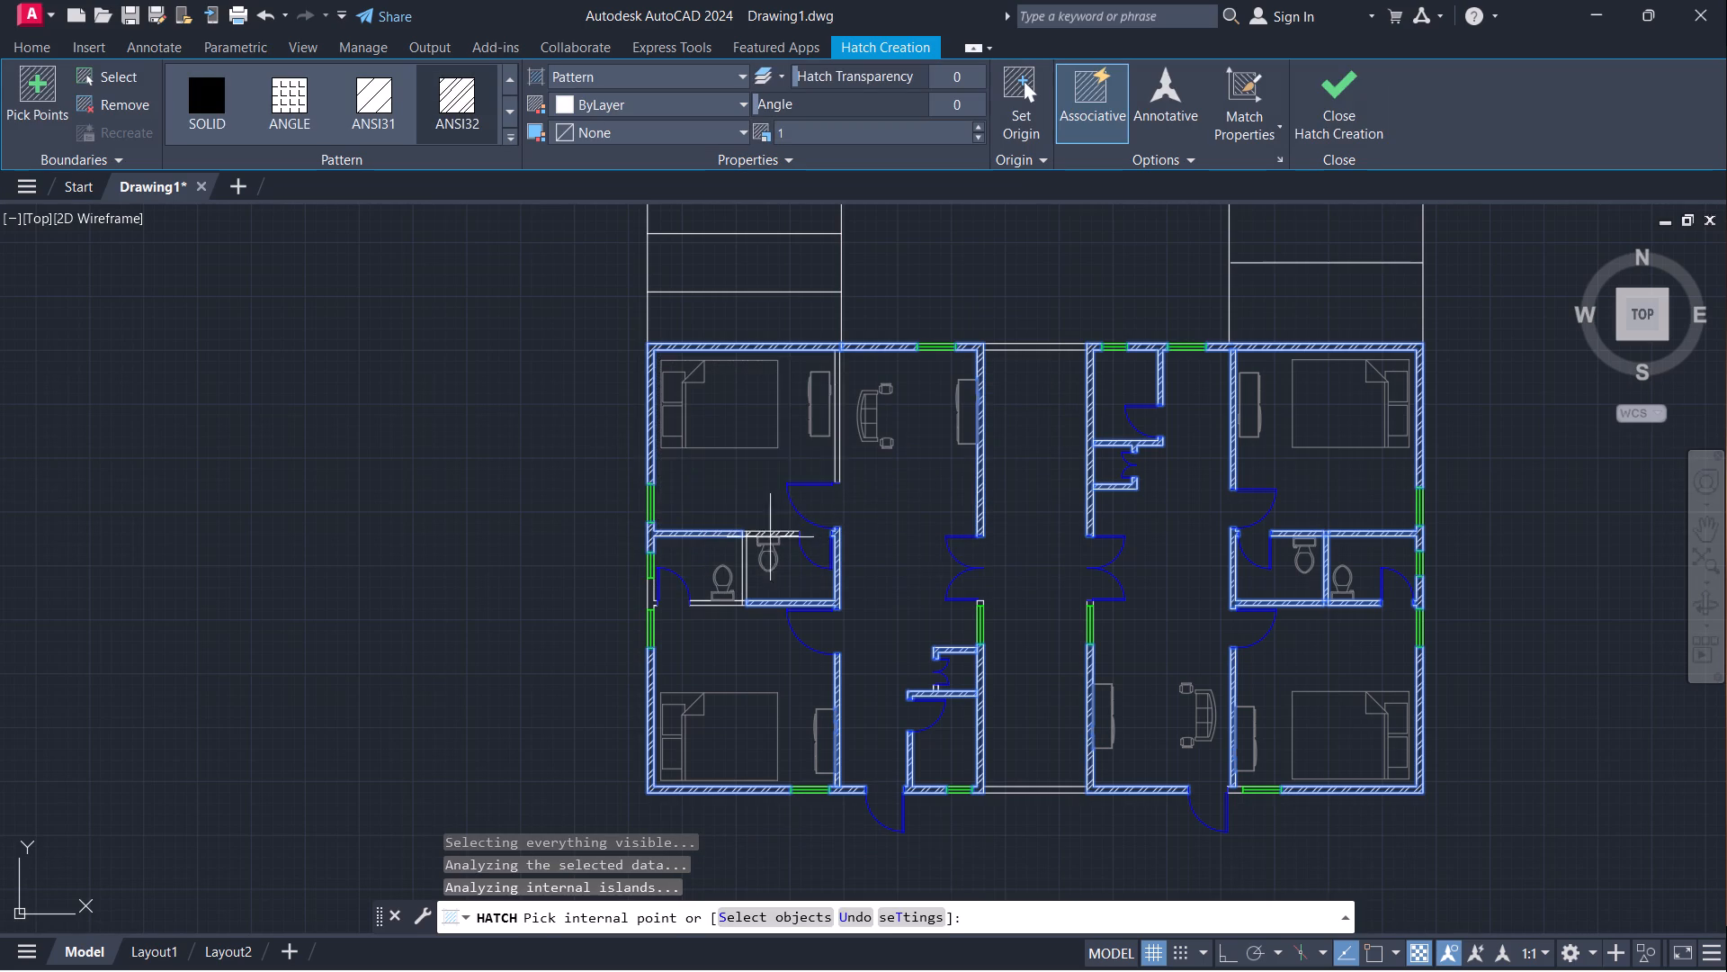
{"action": "scroll", "coordinate": [778, 536], "scroll_direction": "up", "scroll_amount": 3}
{"action": "left_click", "coordinate": [758, 524]}
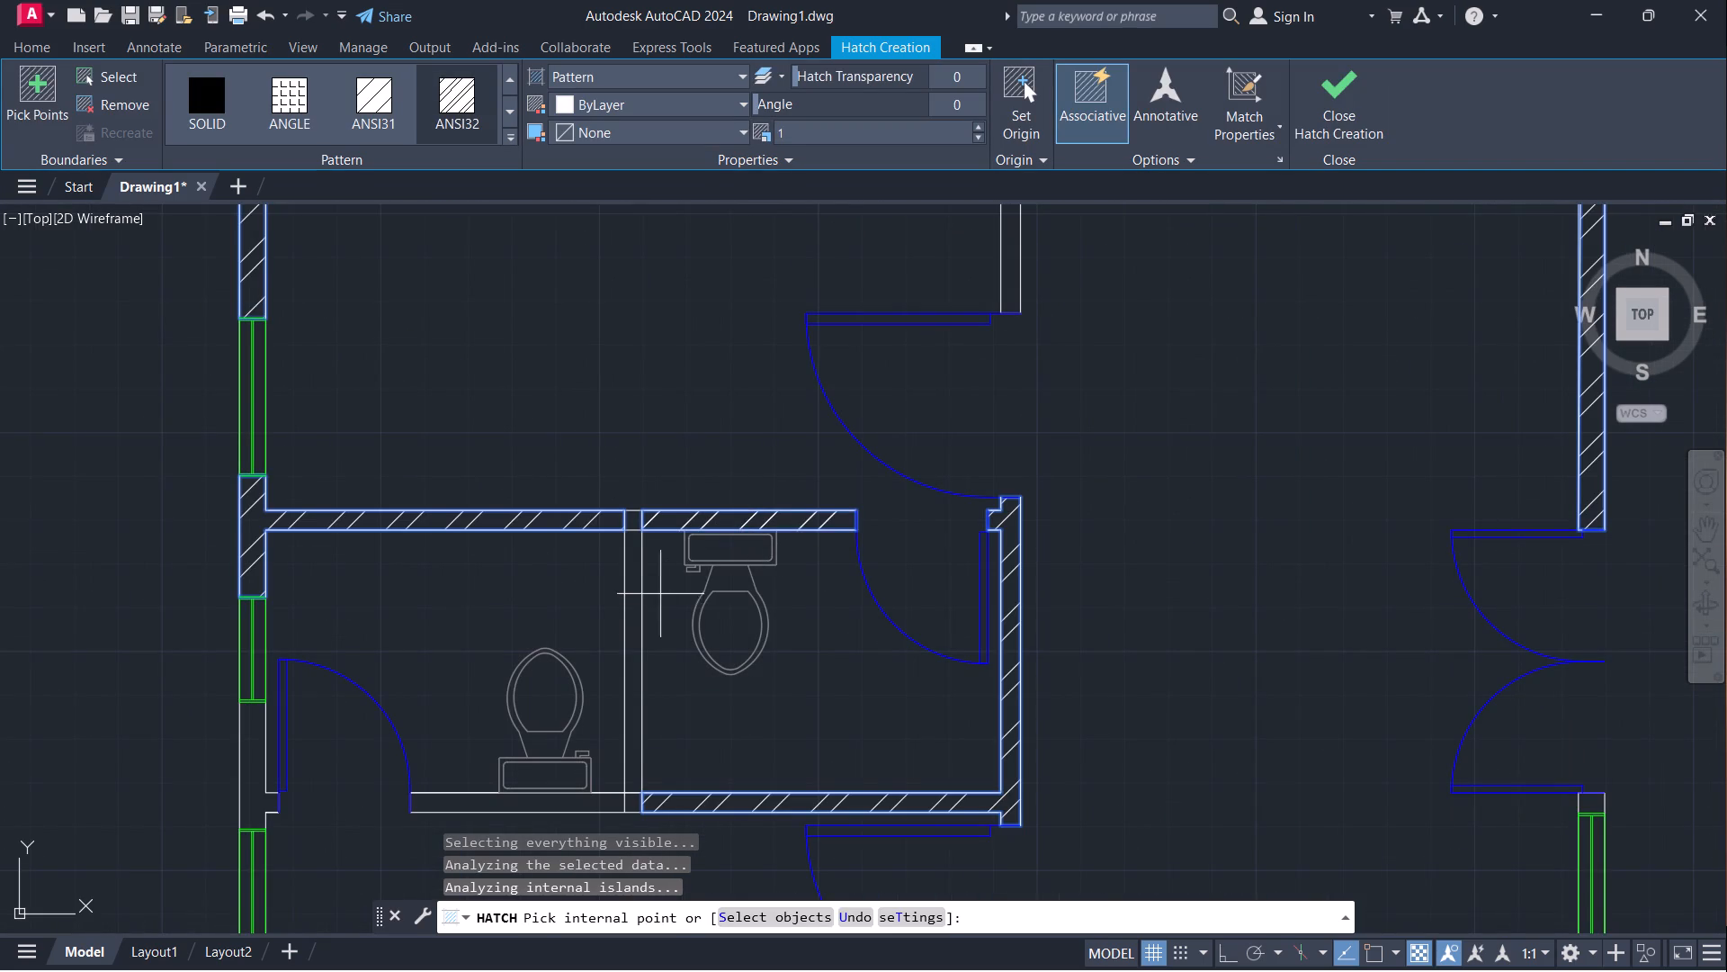
{"action": "left_click", "coordinate": [633, 602]}
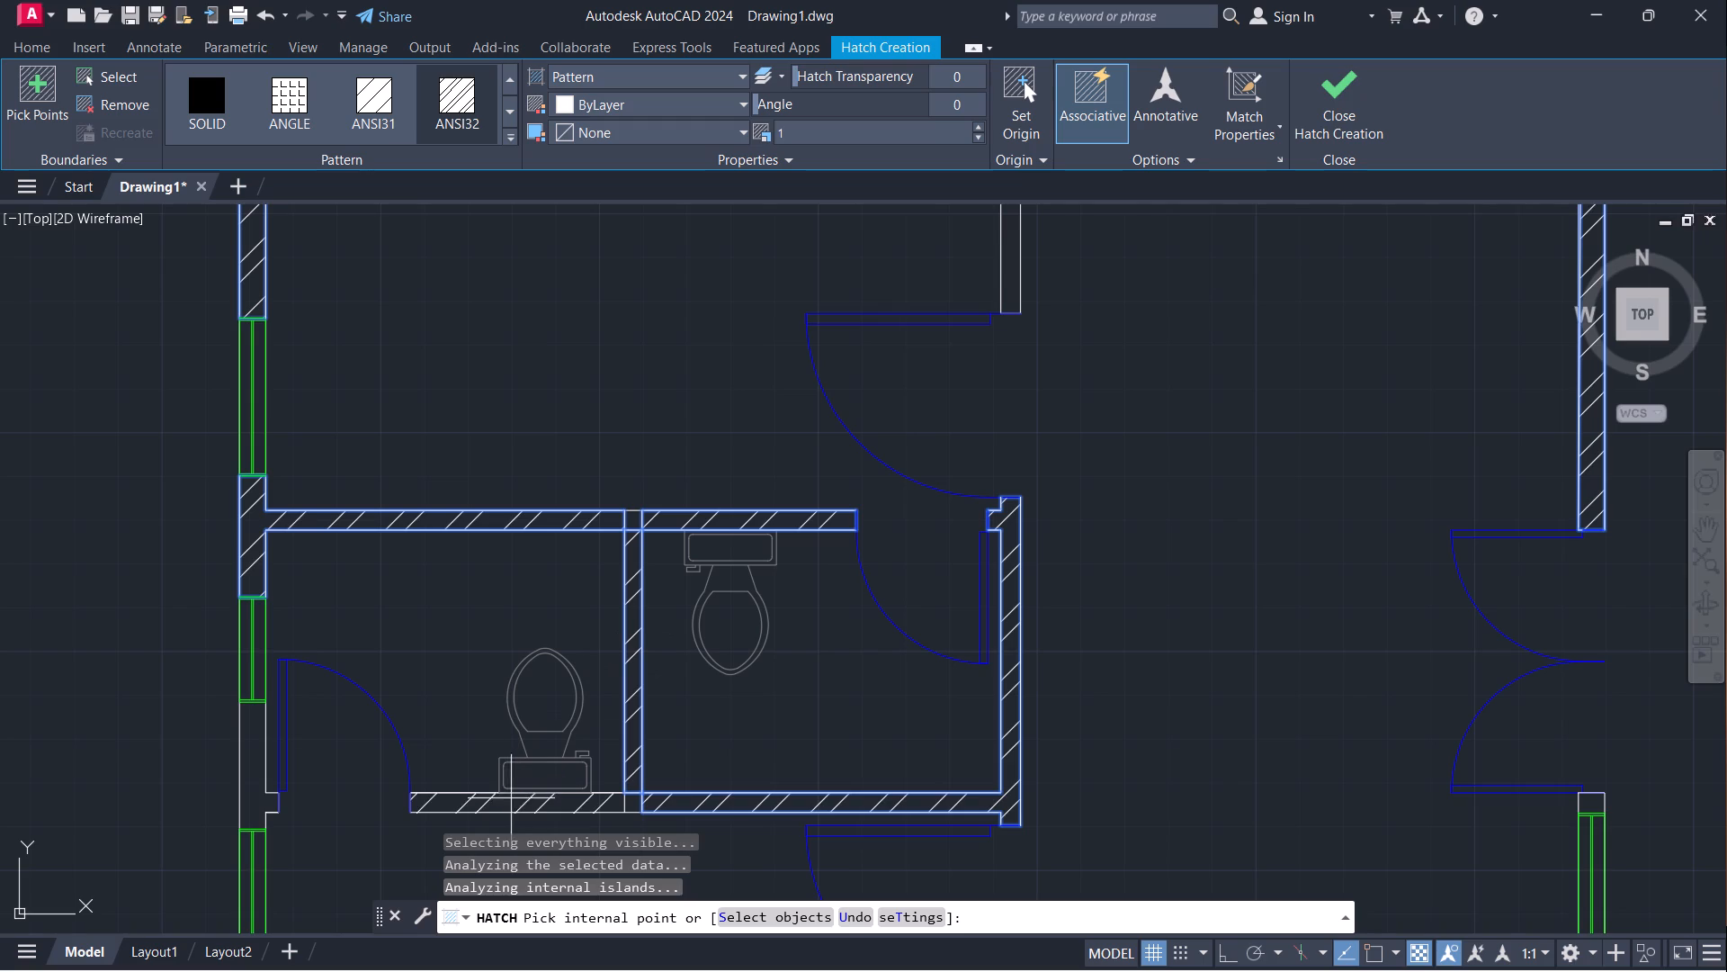
{"action": "left_click", "coordinate": [511, 798]}
{"action": "left_click", "coordinate": [249, 760]}
{"action": "scroll", "coordinate": [558, 493], "scroll_direction": "down", "scroll_amount": 2}
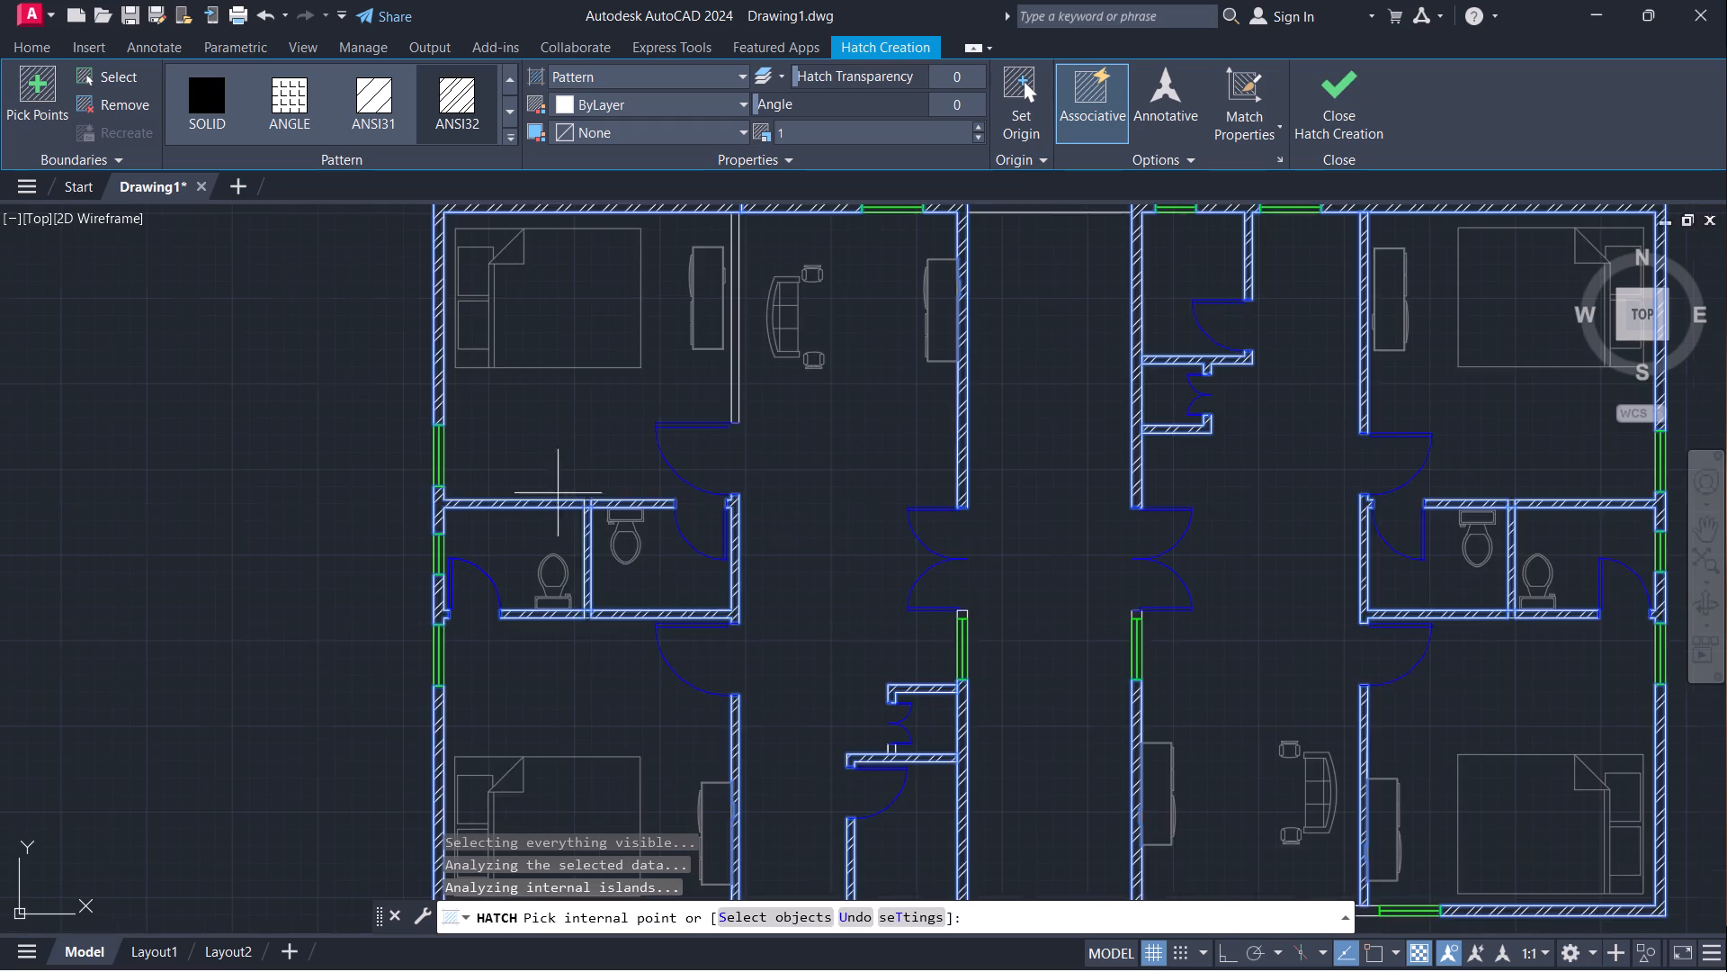
Hatch the east partition of the west unit's north bedroom with ANSI32 and finish the wall hatch.
{"action": "scroll", "coordinate": [602, 480], "scroll_direction": "down", "scroll_amount": 1}
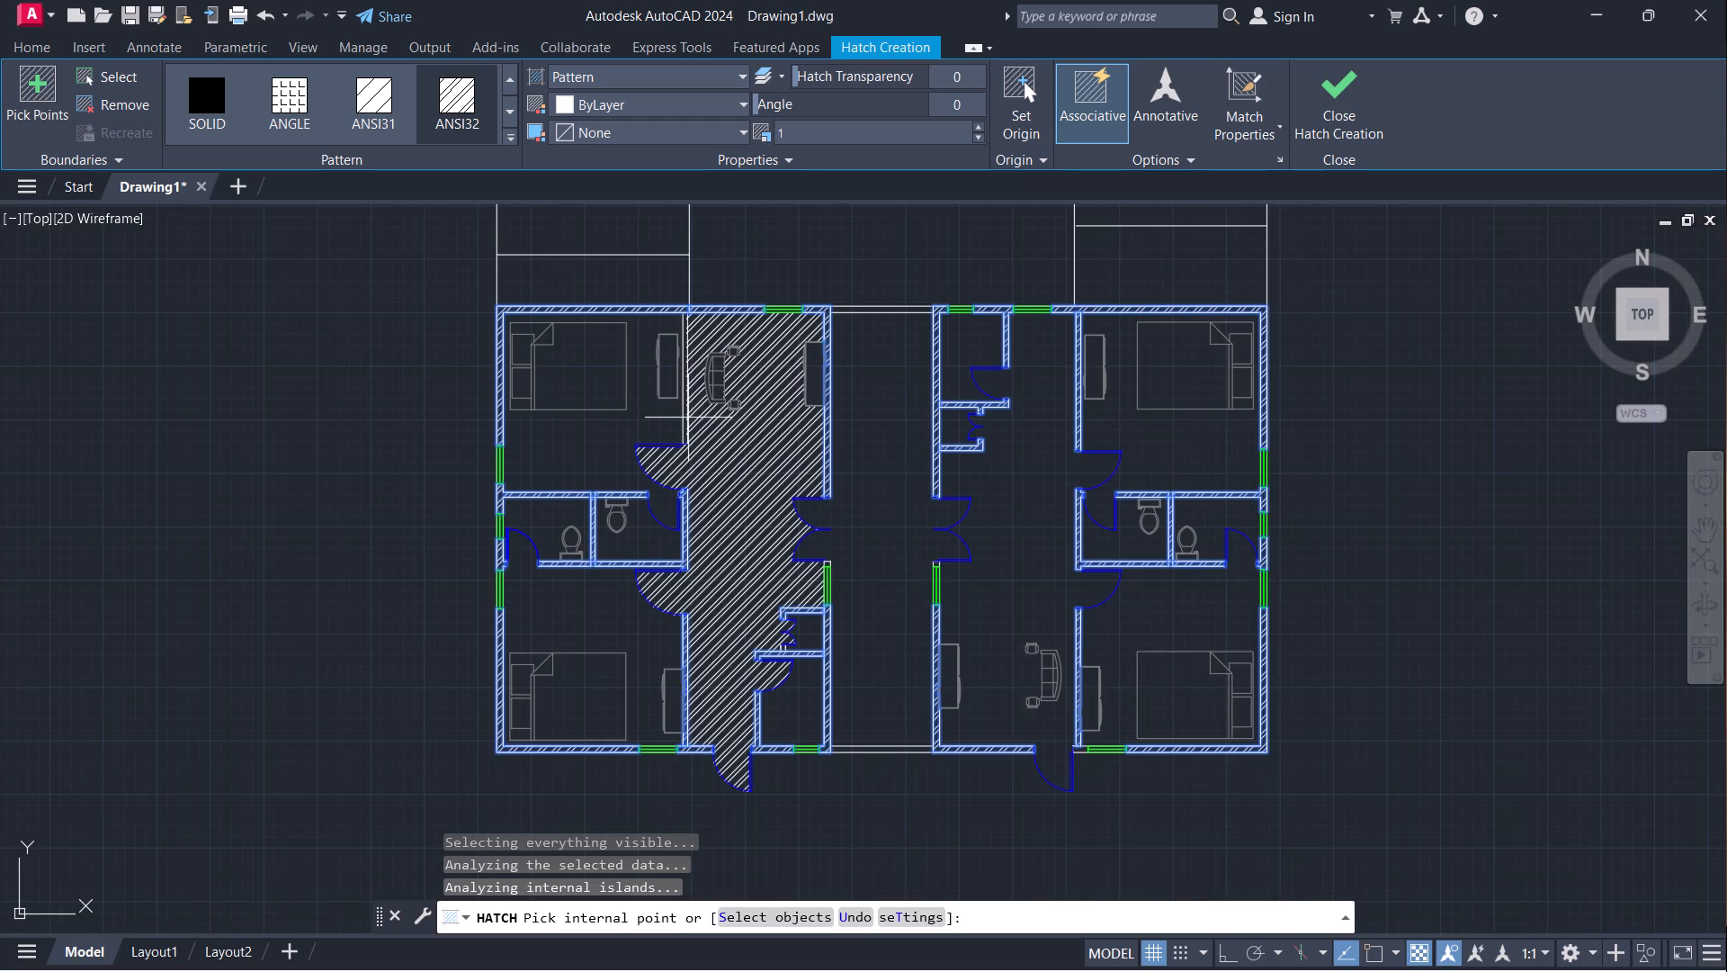
{"action": "scroll", "coordinate": [687, 414], "scroll_direction": "up", "scroll_amount": 4}
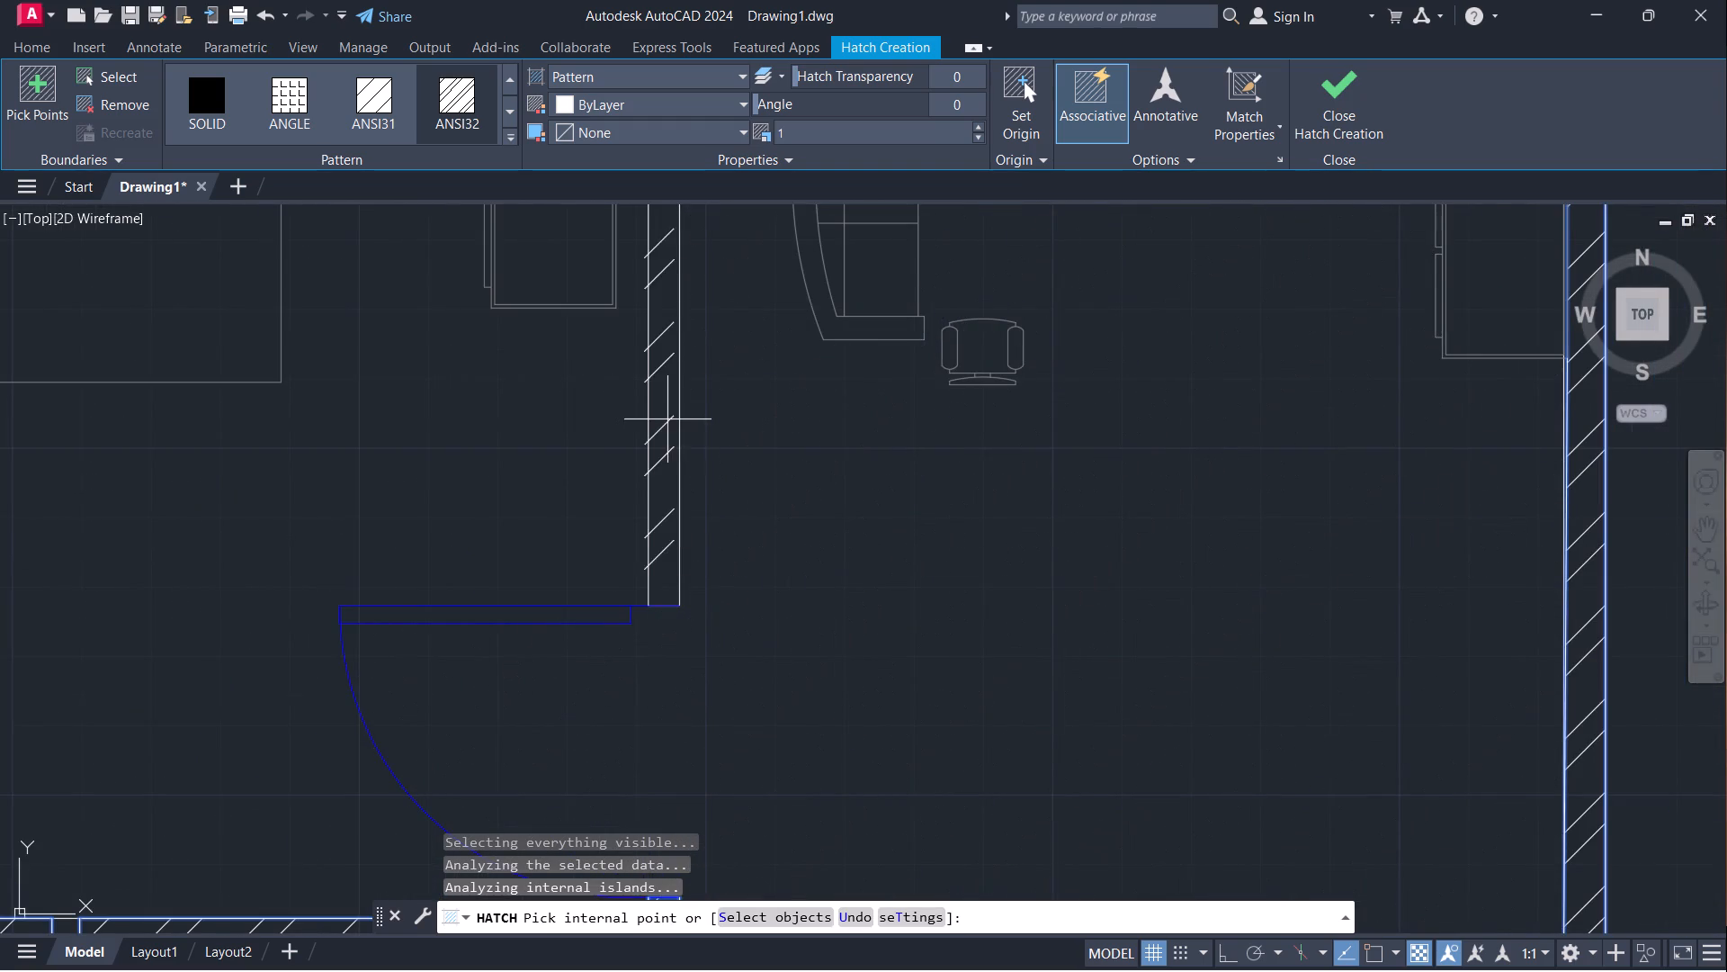
{"action": "scroll", "coordinate": [667, 419], "scroll_direction": "down", "scroll_amount": 2}
{"action": "left_click", "coordinate": [664, 454]}
{"action": "scroll", "coordinate": [706, 499], "scroll_direction": "down", "scroll_amount": 2}
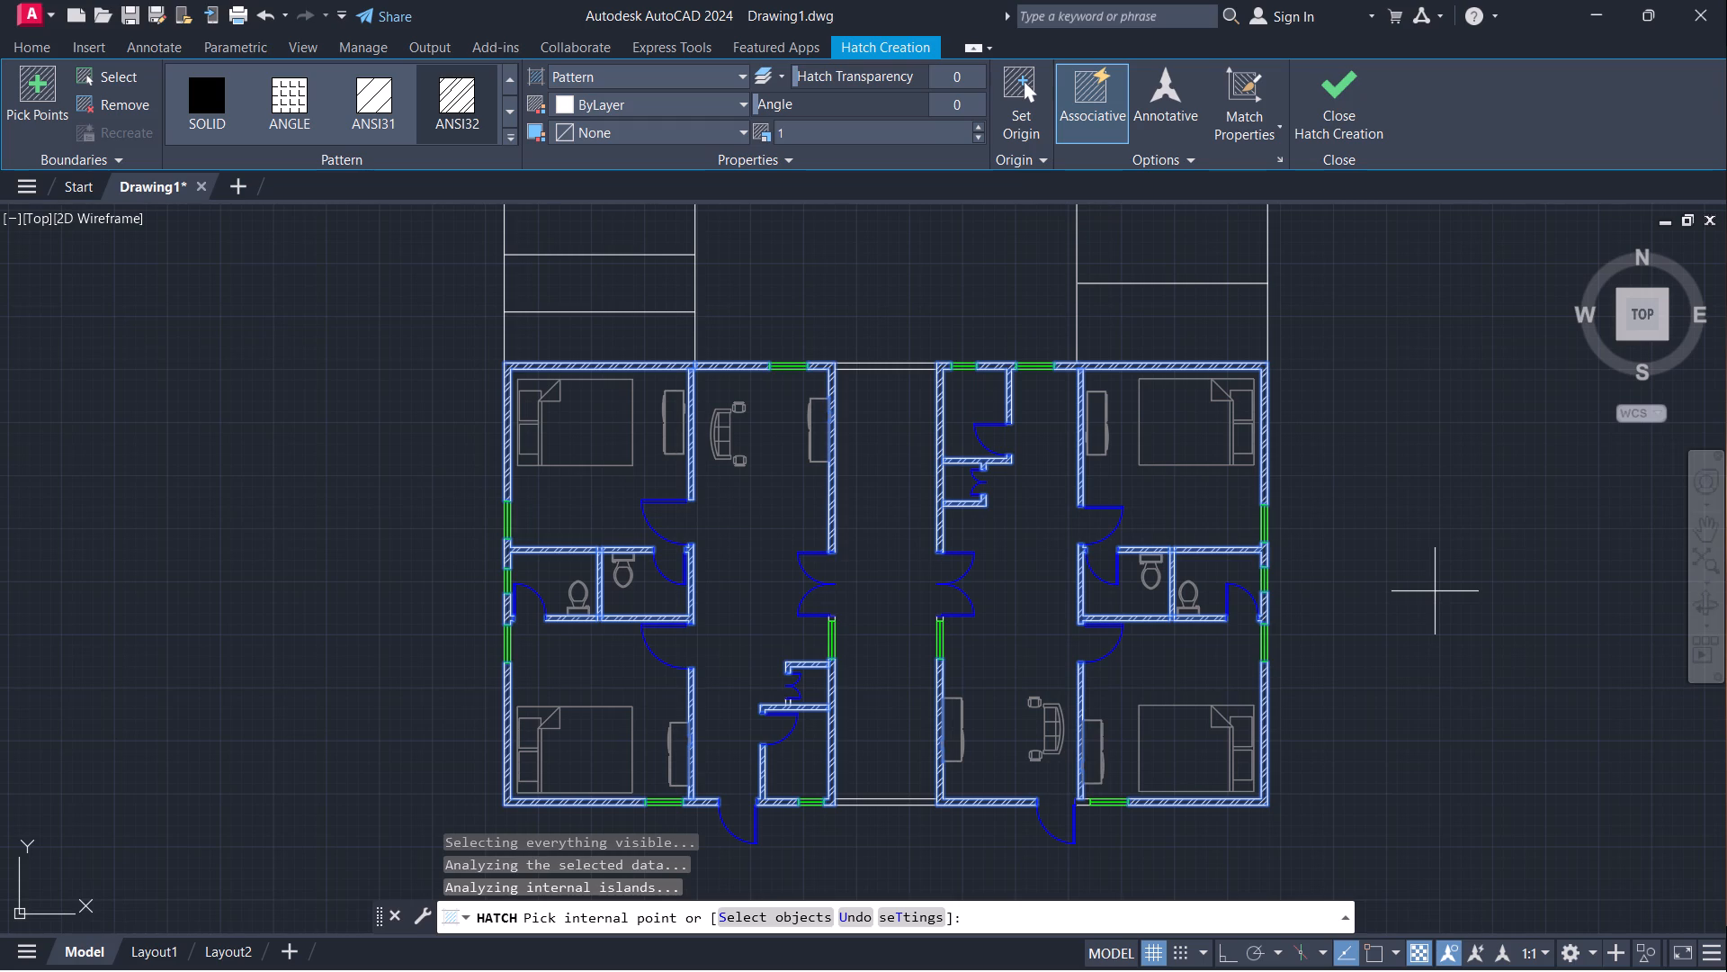
{"action": "scroll", "coordinate": [1395, 515], "scroll_direction": "down", "scroll_amount": 1}
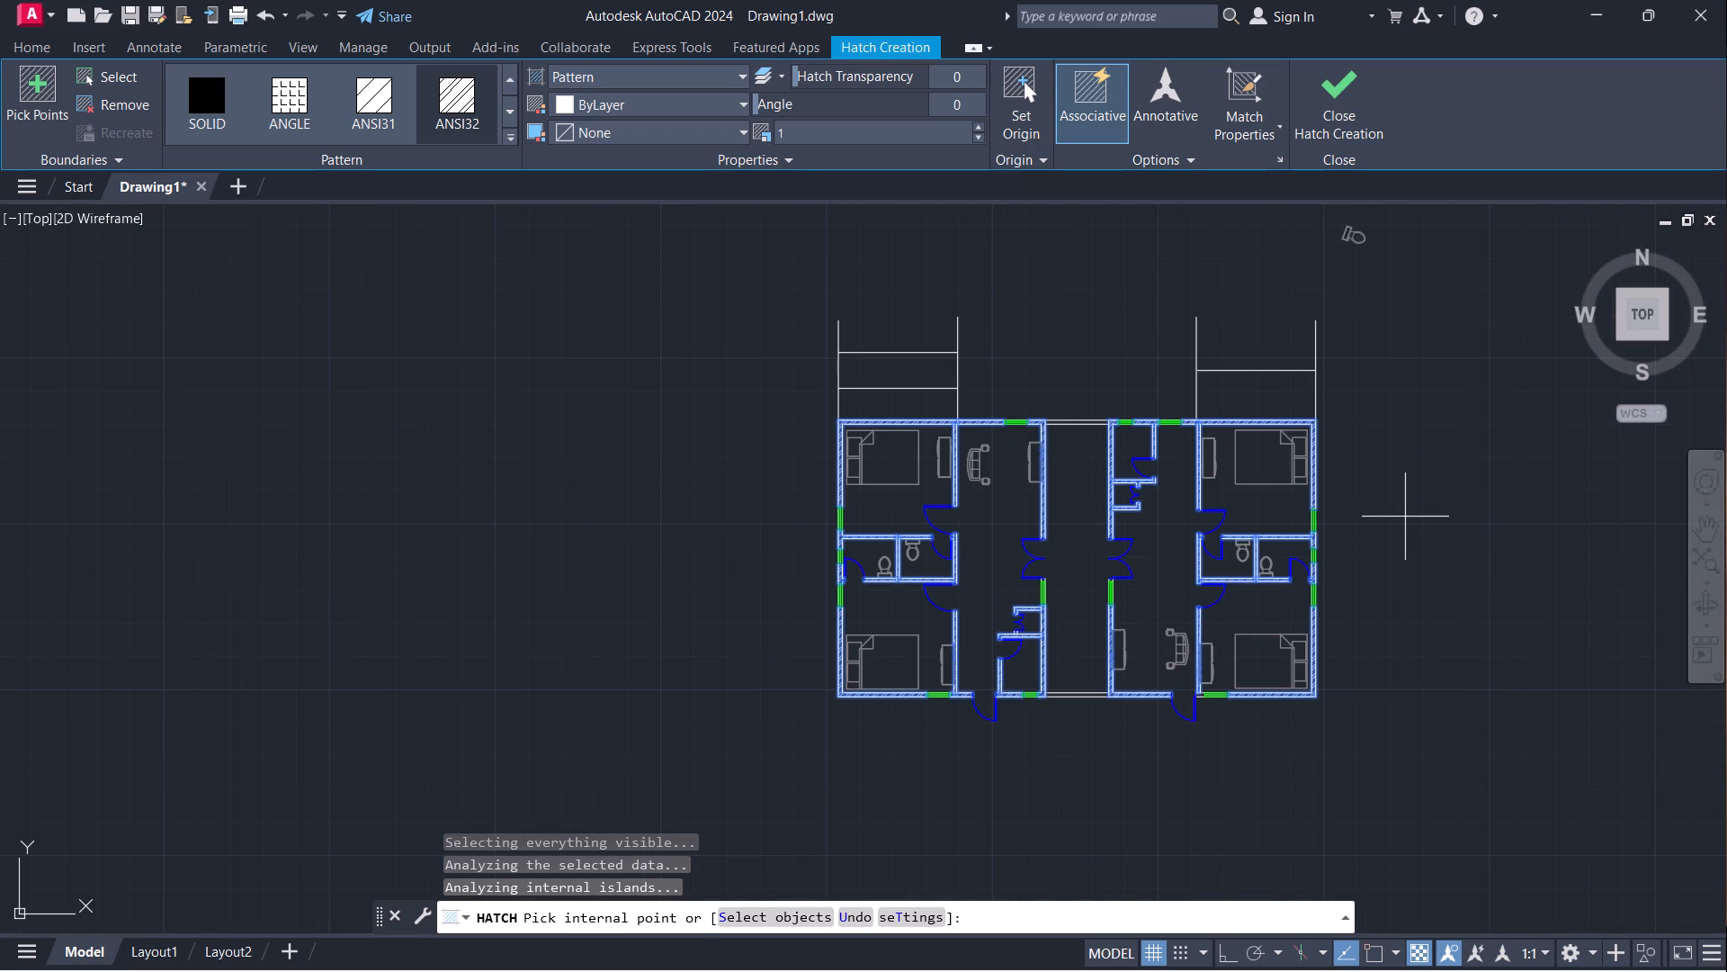
{"action": "scroll", "coordinate": [1393, 517], "scroll_direction": "up", "scroll_amount": 1}
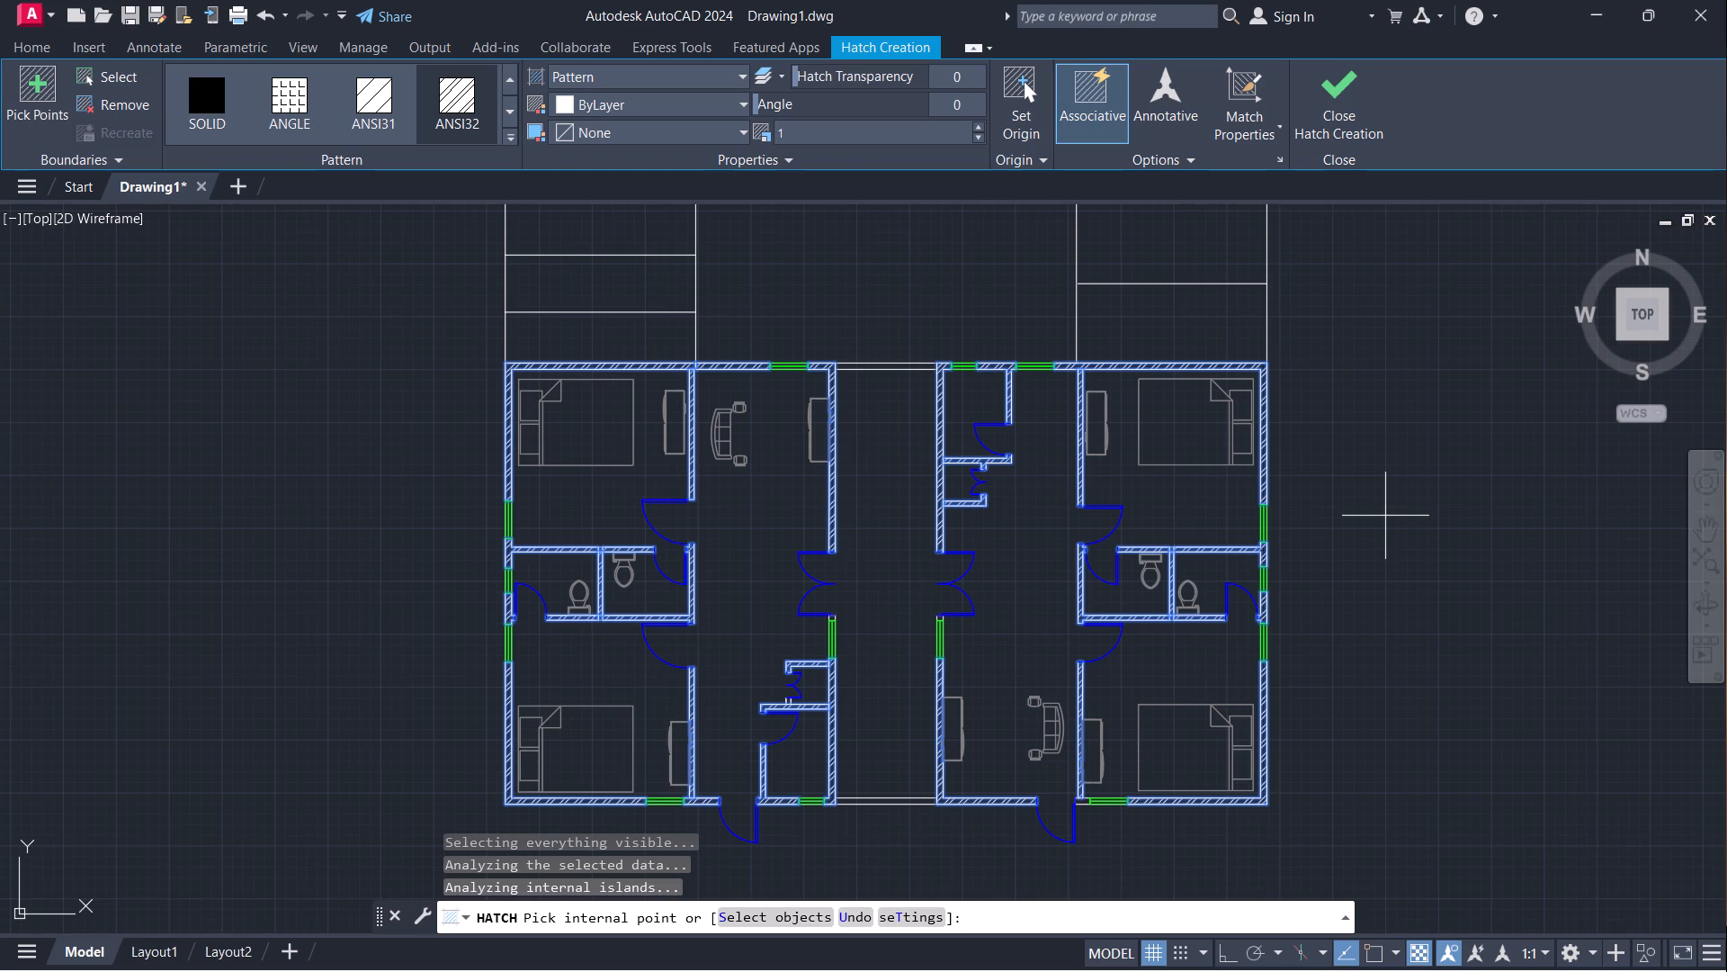
{"action": "key", "text": "Return"}
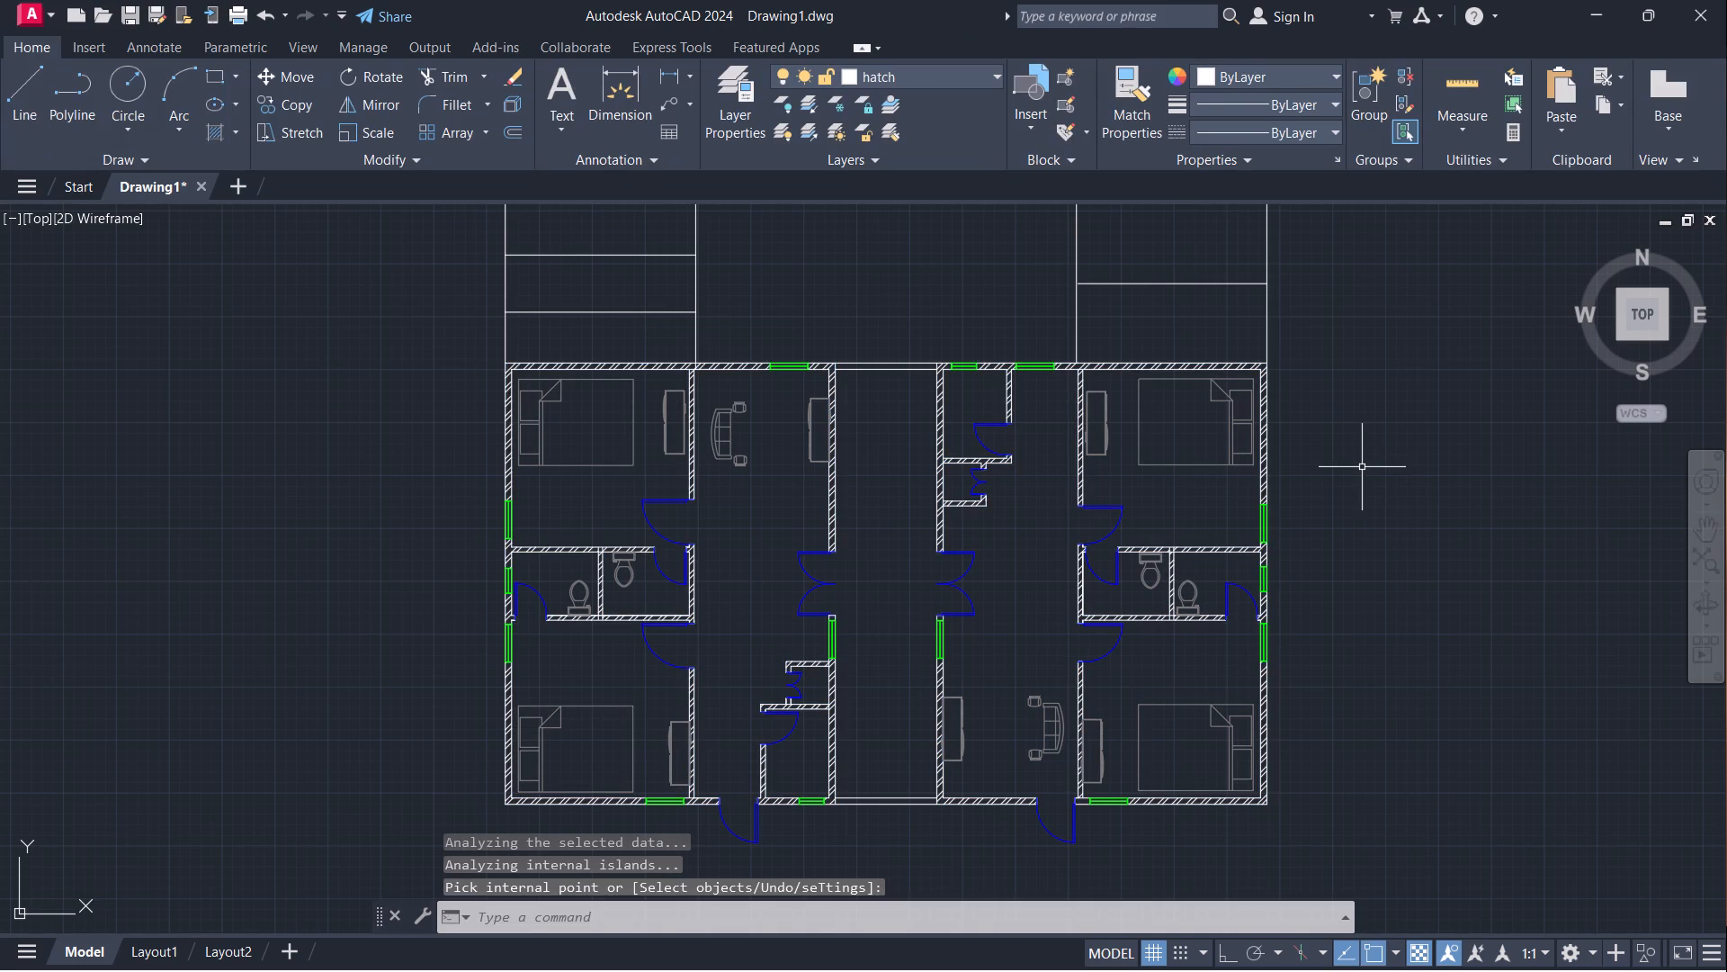
Erase the stray furniture block lying outside the floor plan to the northeast.
{"action": "scroll", "coordinate": [1378, 424], "scroll_direction": "down", "scroll_amount": 1}
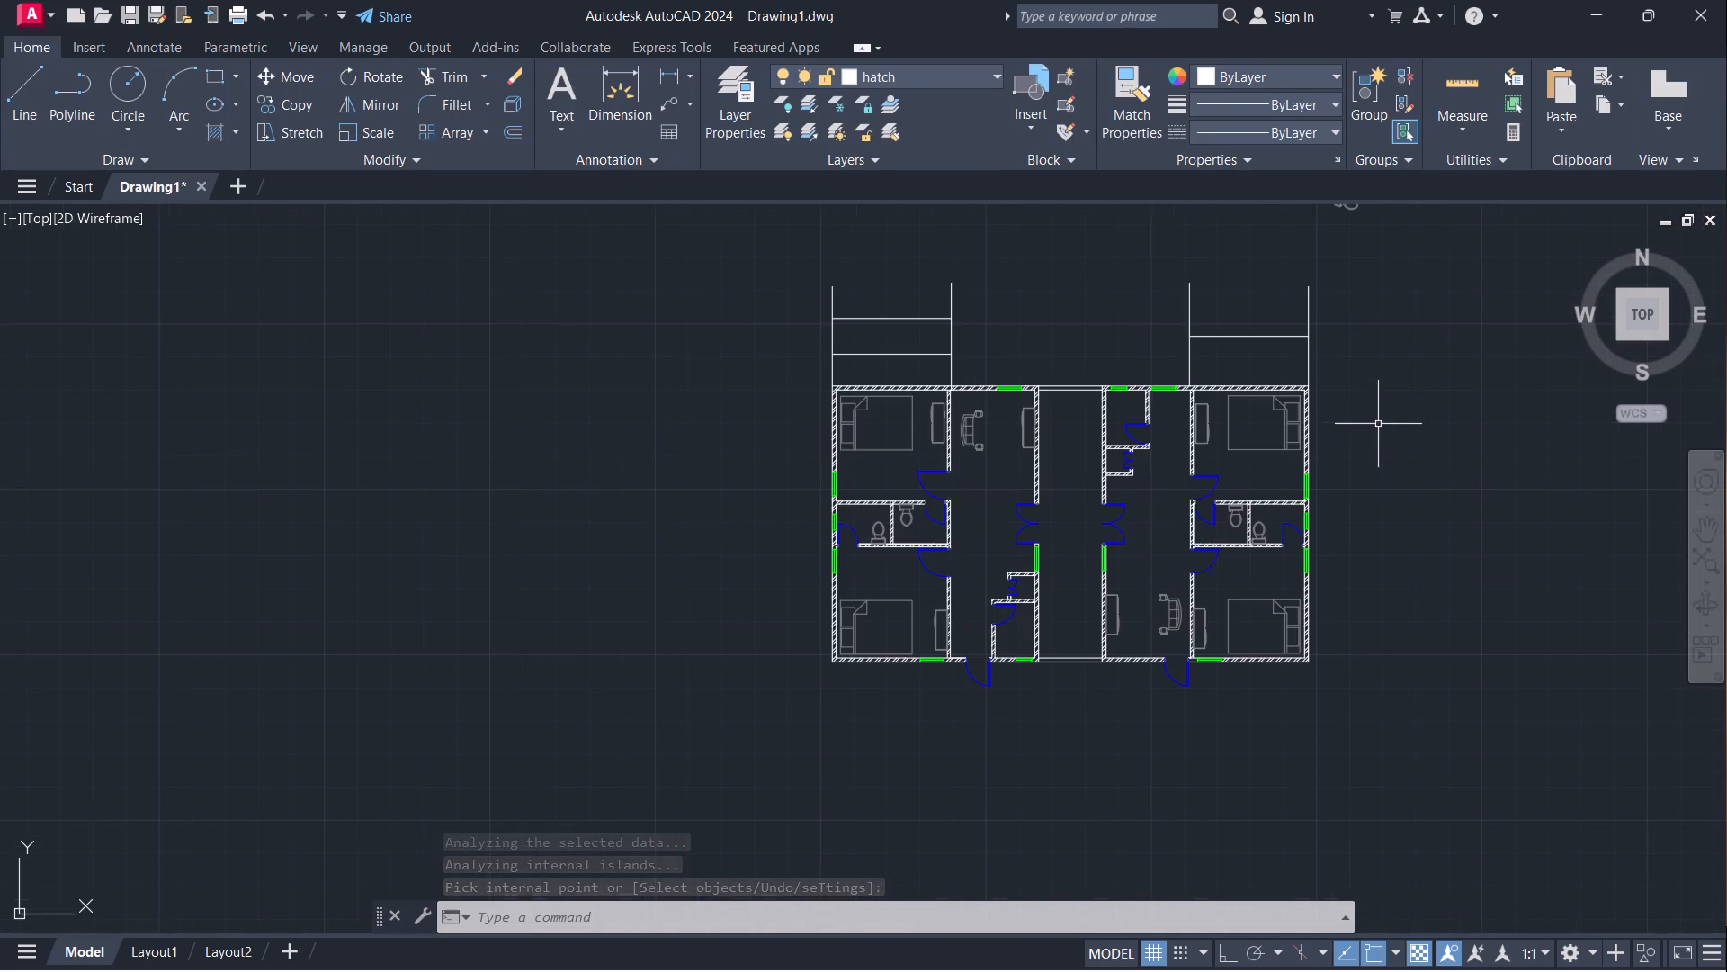
{"action": "middle_click_drag", "start_coordinate": [1391, 457], "coordinate": [1136, 565]}
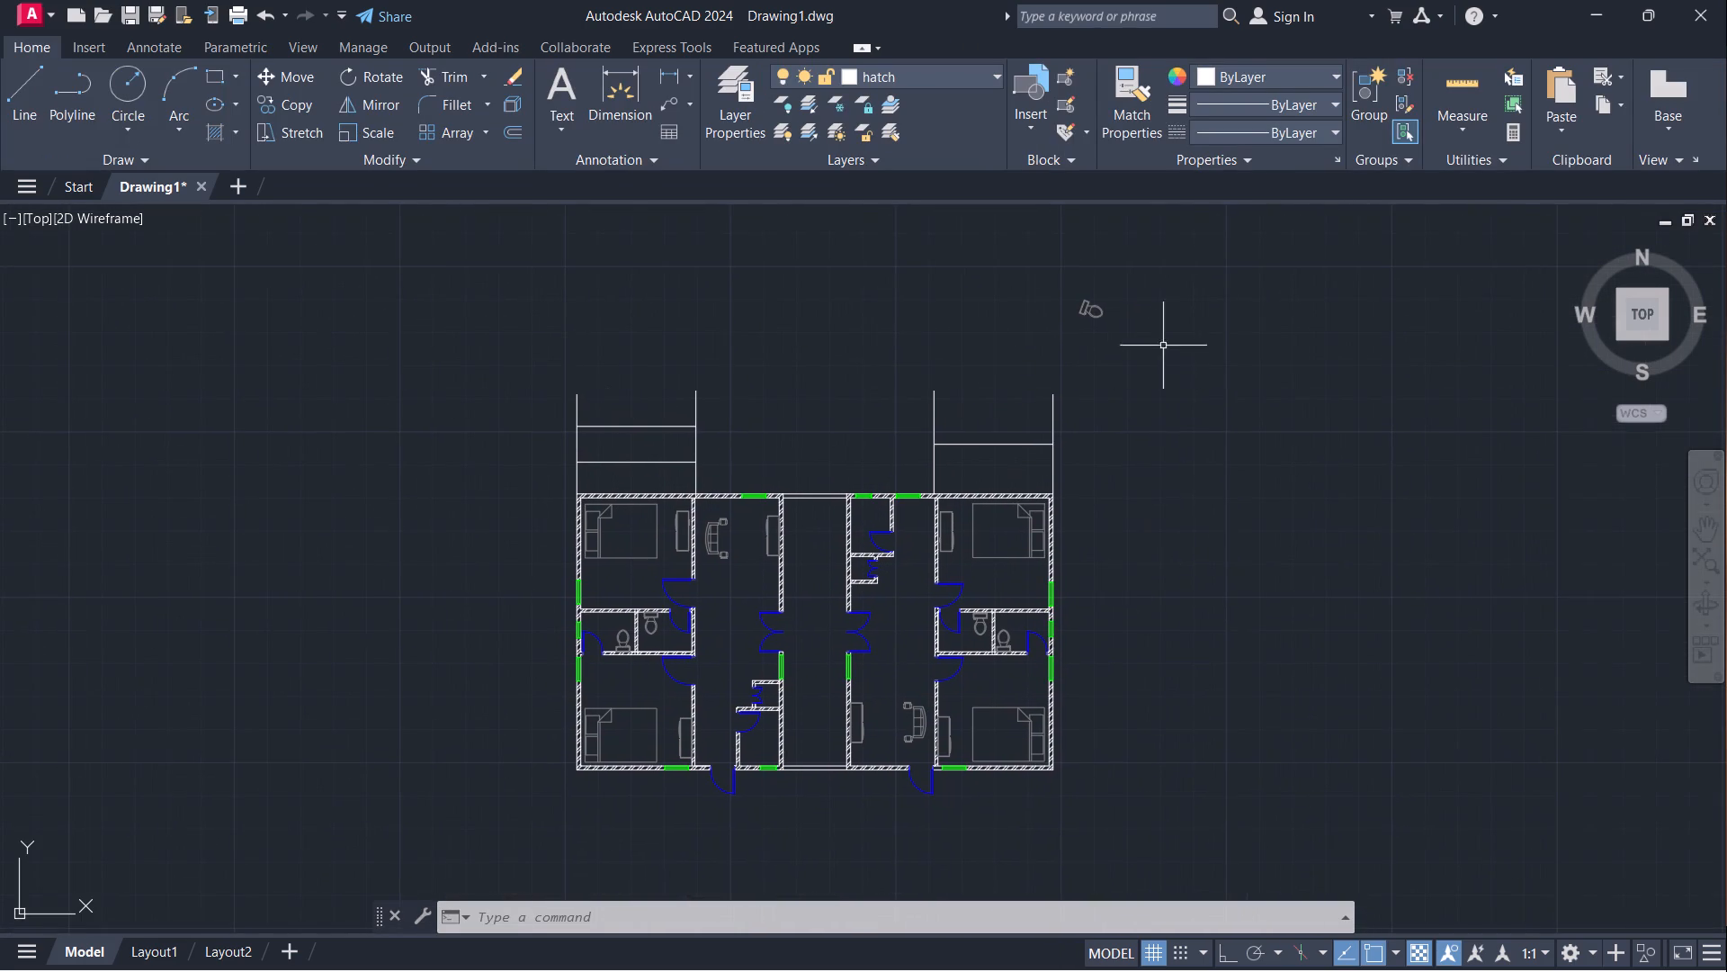
{"action": "left_click", "coordinate": [1086, 302]}
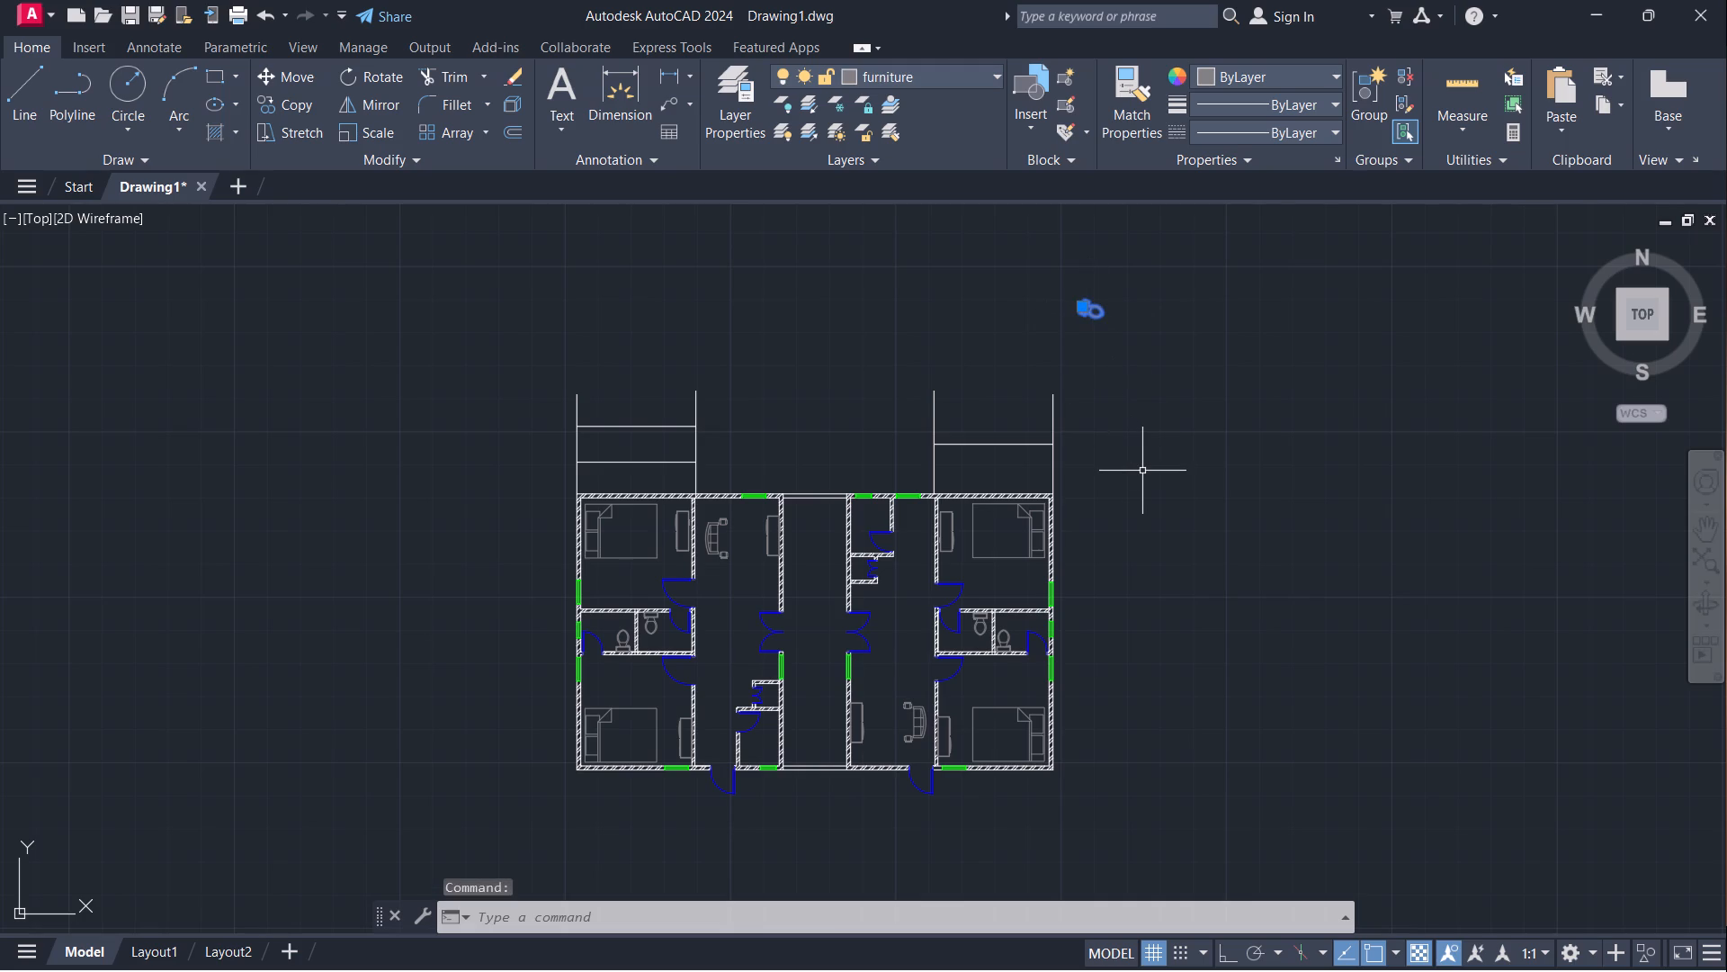
{"action": "key", "text": "e"}
{"action": "key", "text": "Return"}
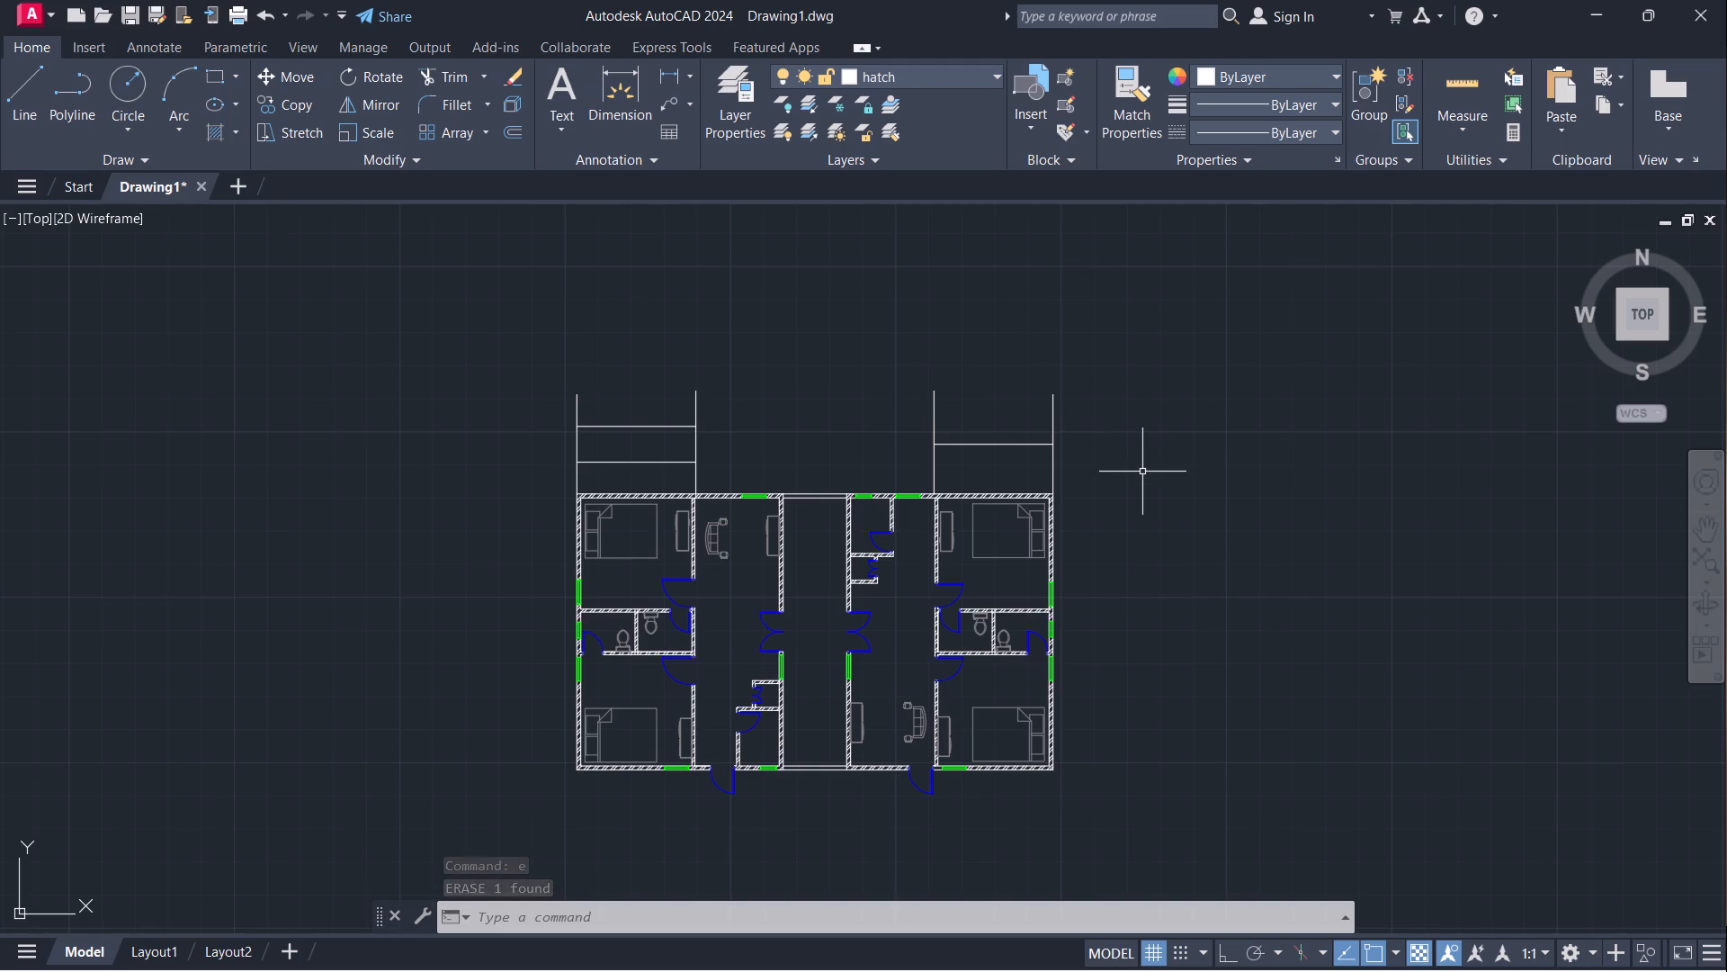
Copy the whole furnished floor plan from its southwest corner to the upper end of the westernmost vertical line north of it.
{"action": "left_click", "coordinate": [537, 484]}
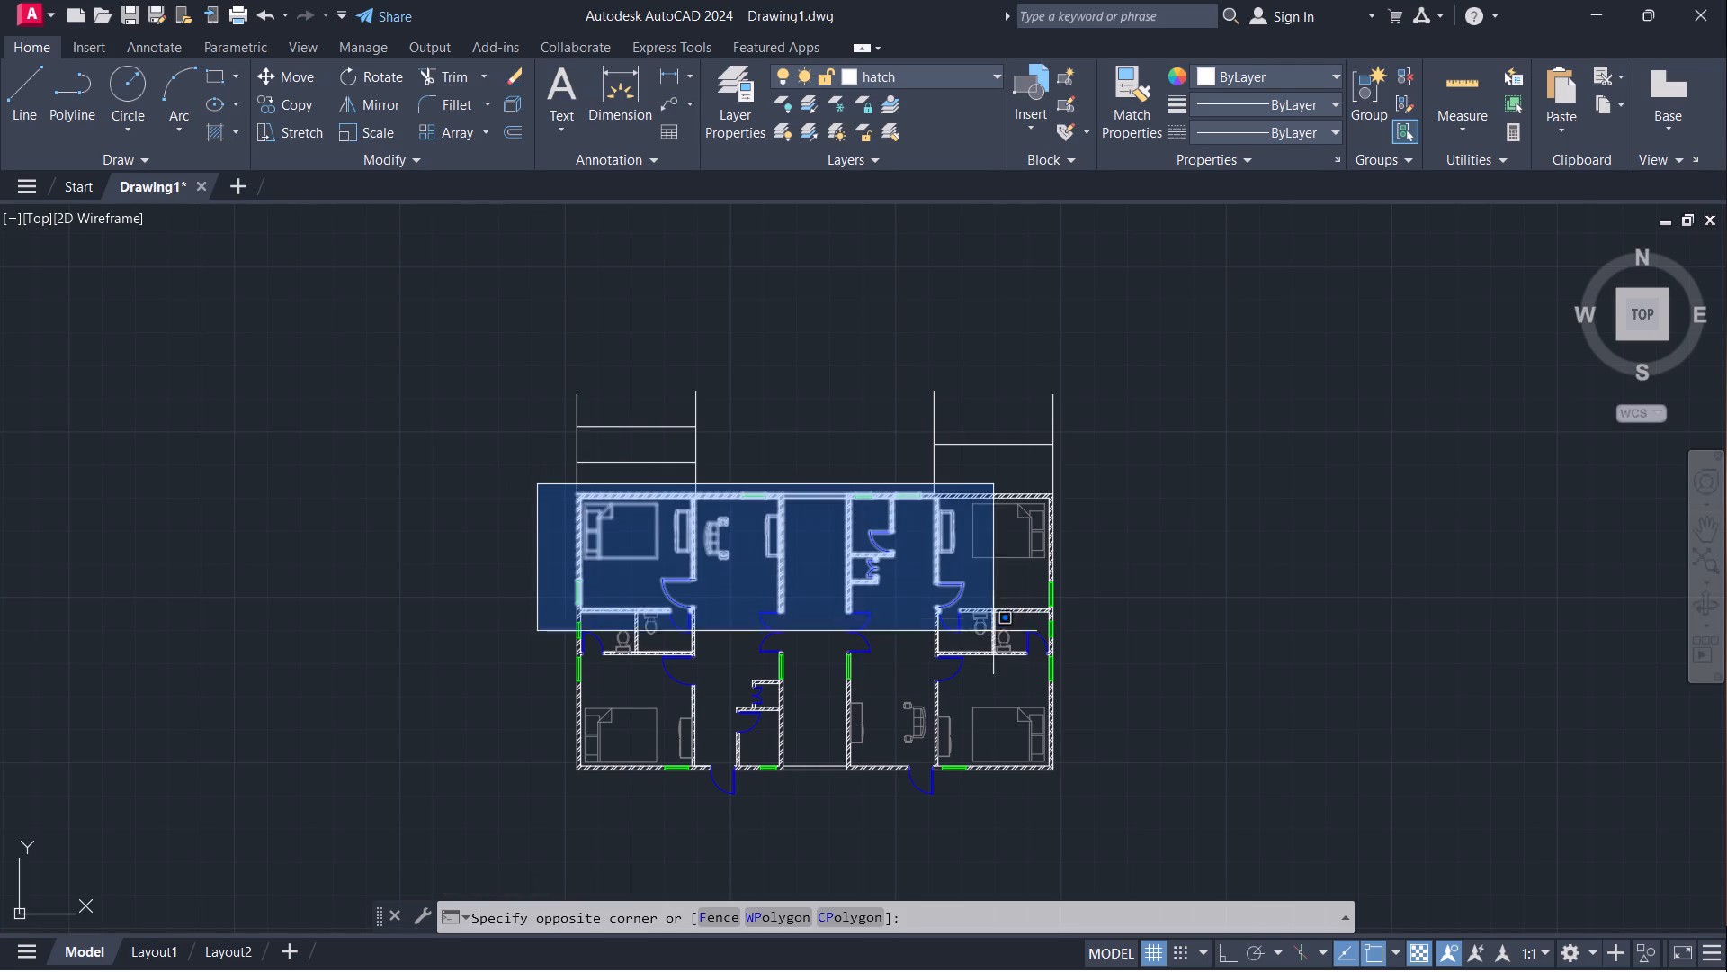
{"action": "left_click", "coordinate": [1081, 823]}
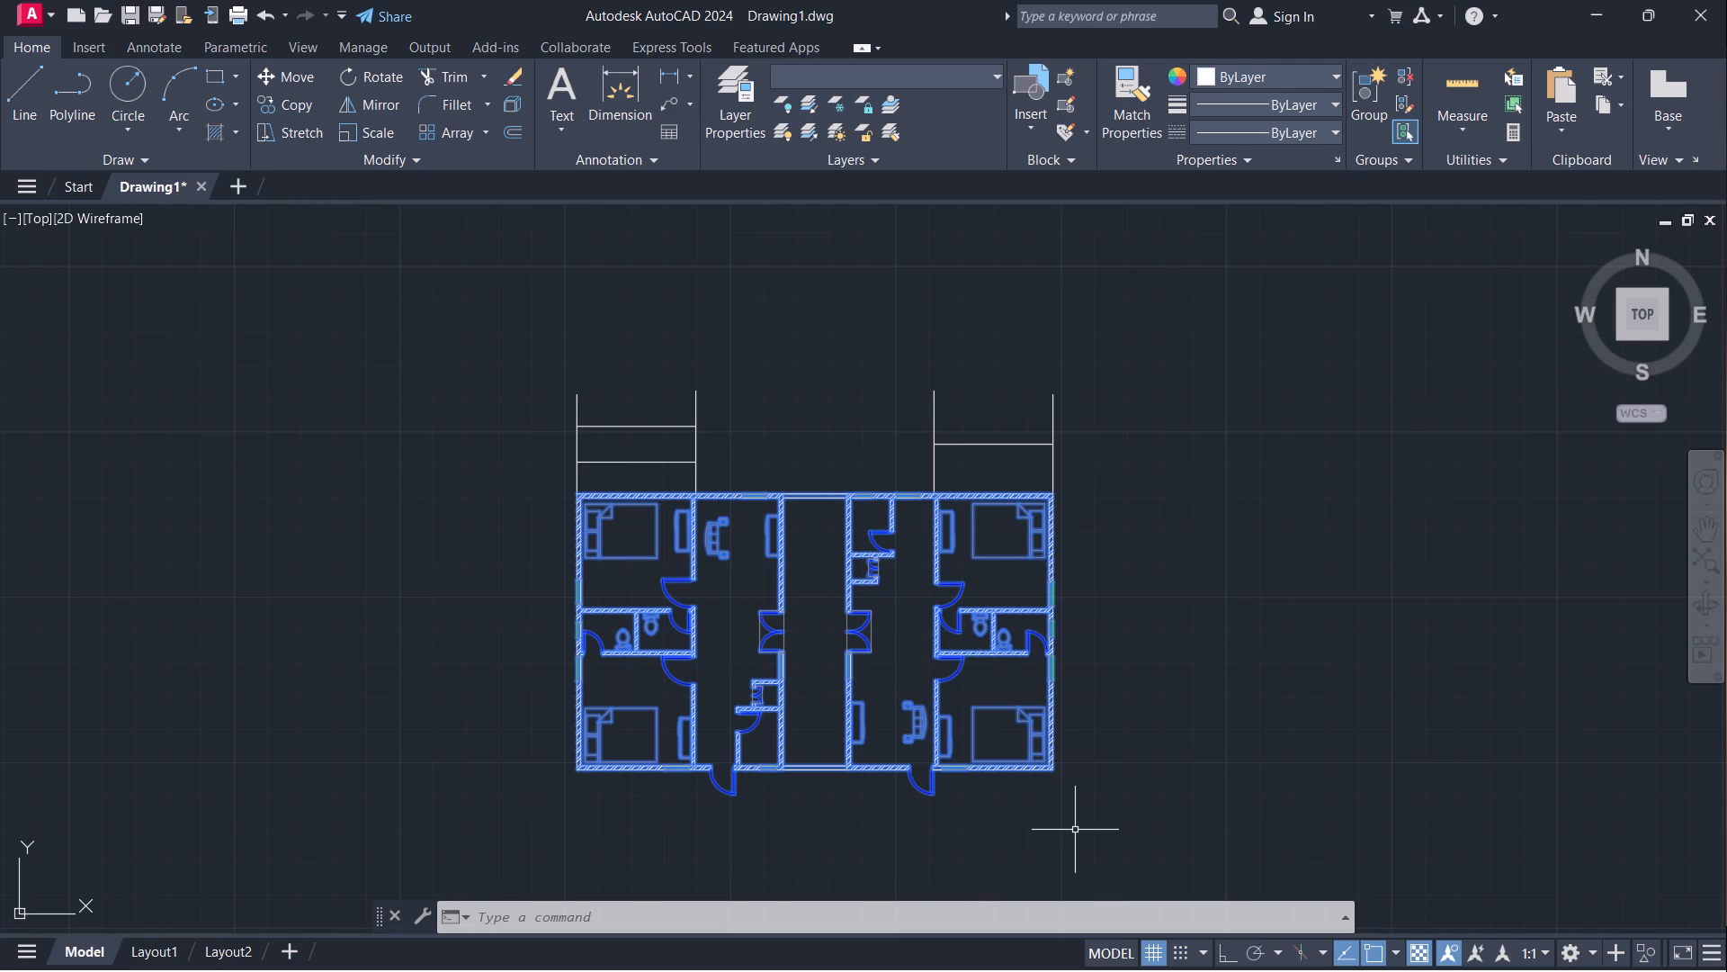
{"action": "key", "text": "c"}
{"action": "key", "text": "o"}
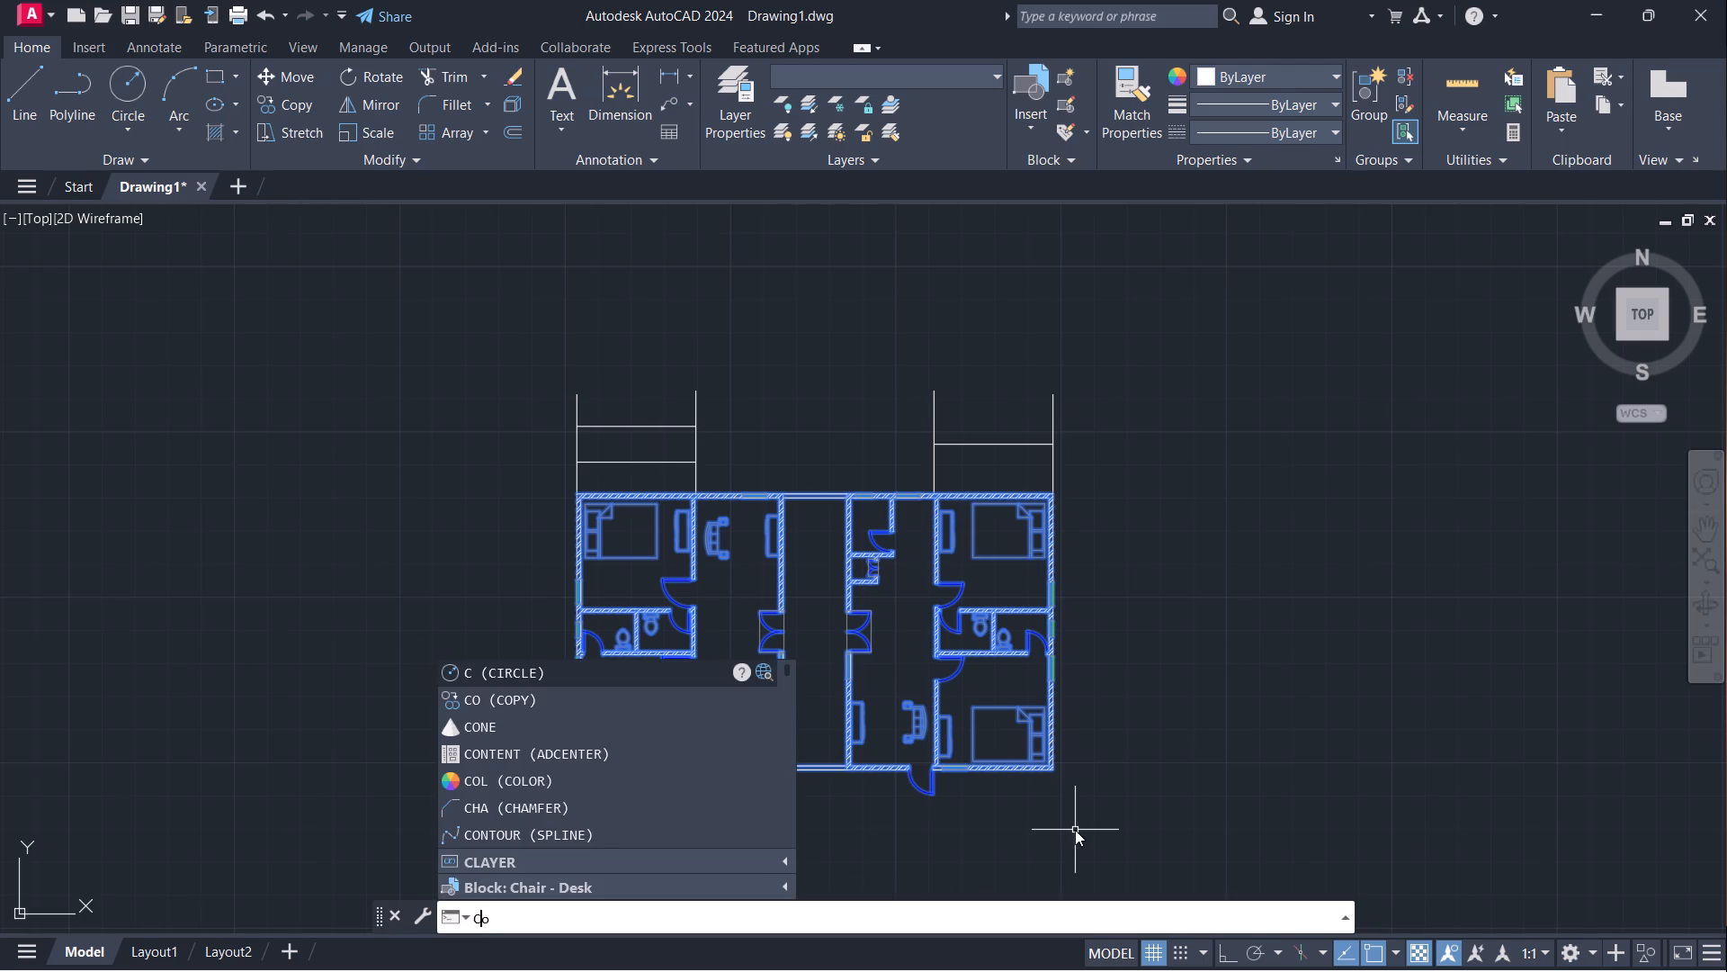
{"action": "key", "text": "Return"}
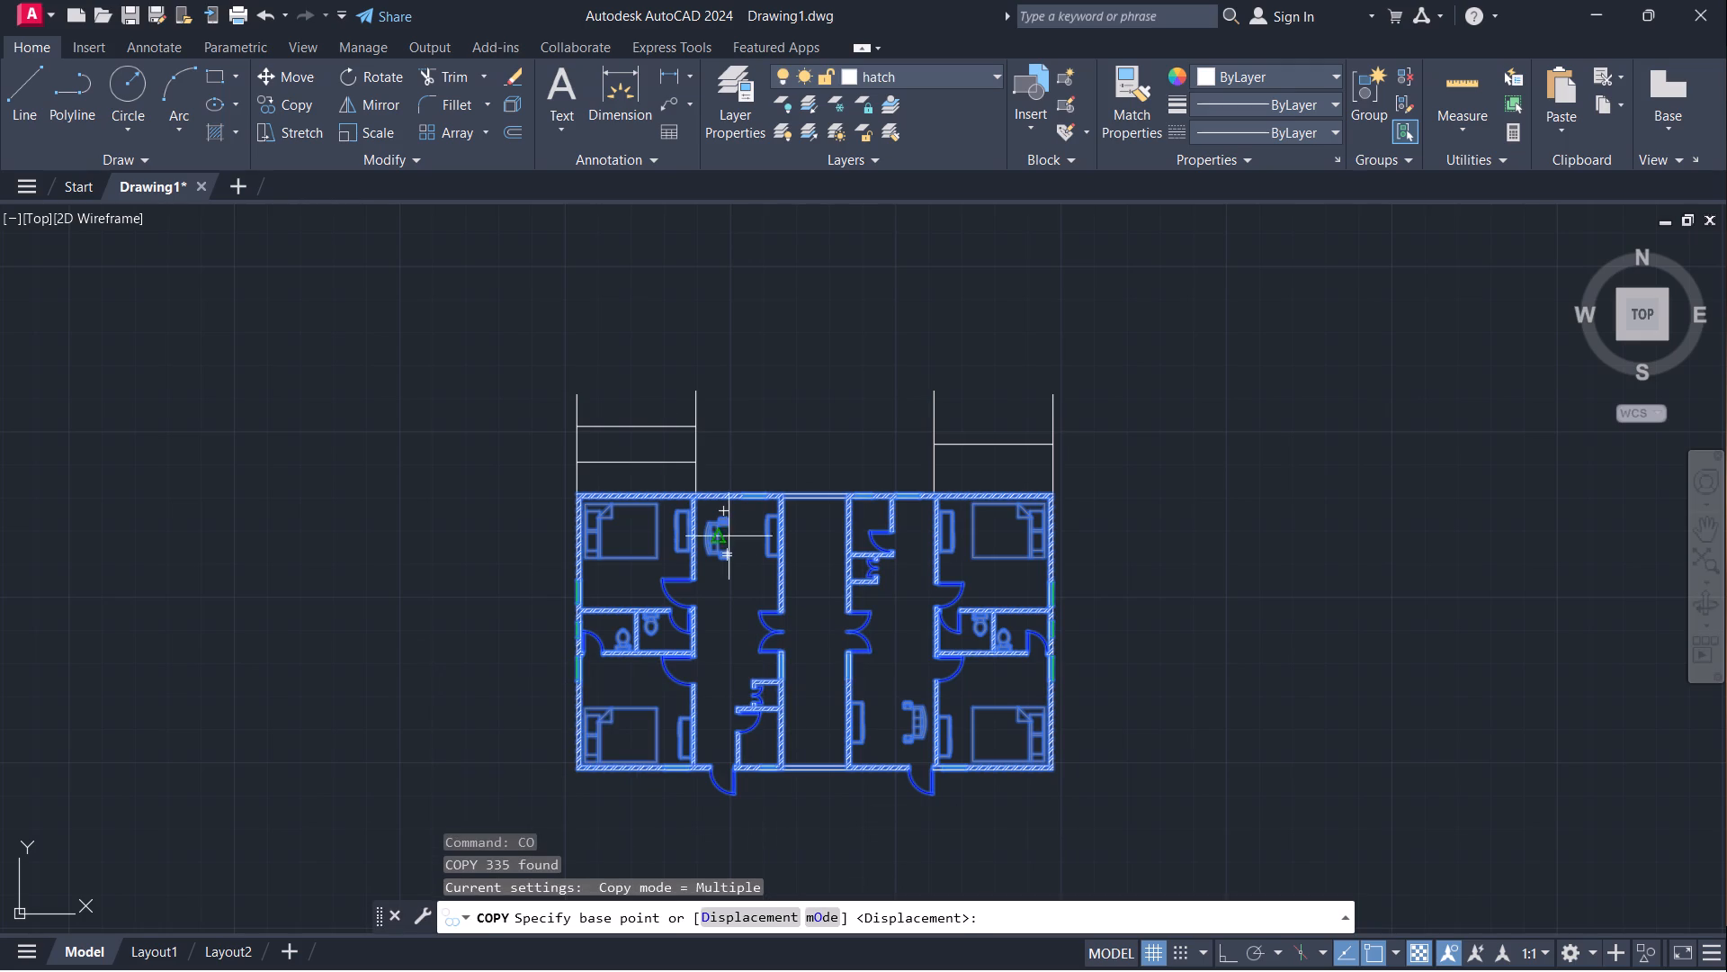
{"action": "scroll", "coordinate": [567, 492], "scroll_direction": "up", "scroll_amount": 3}
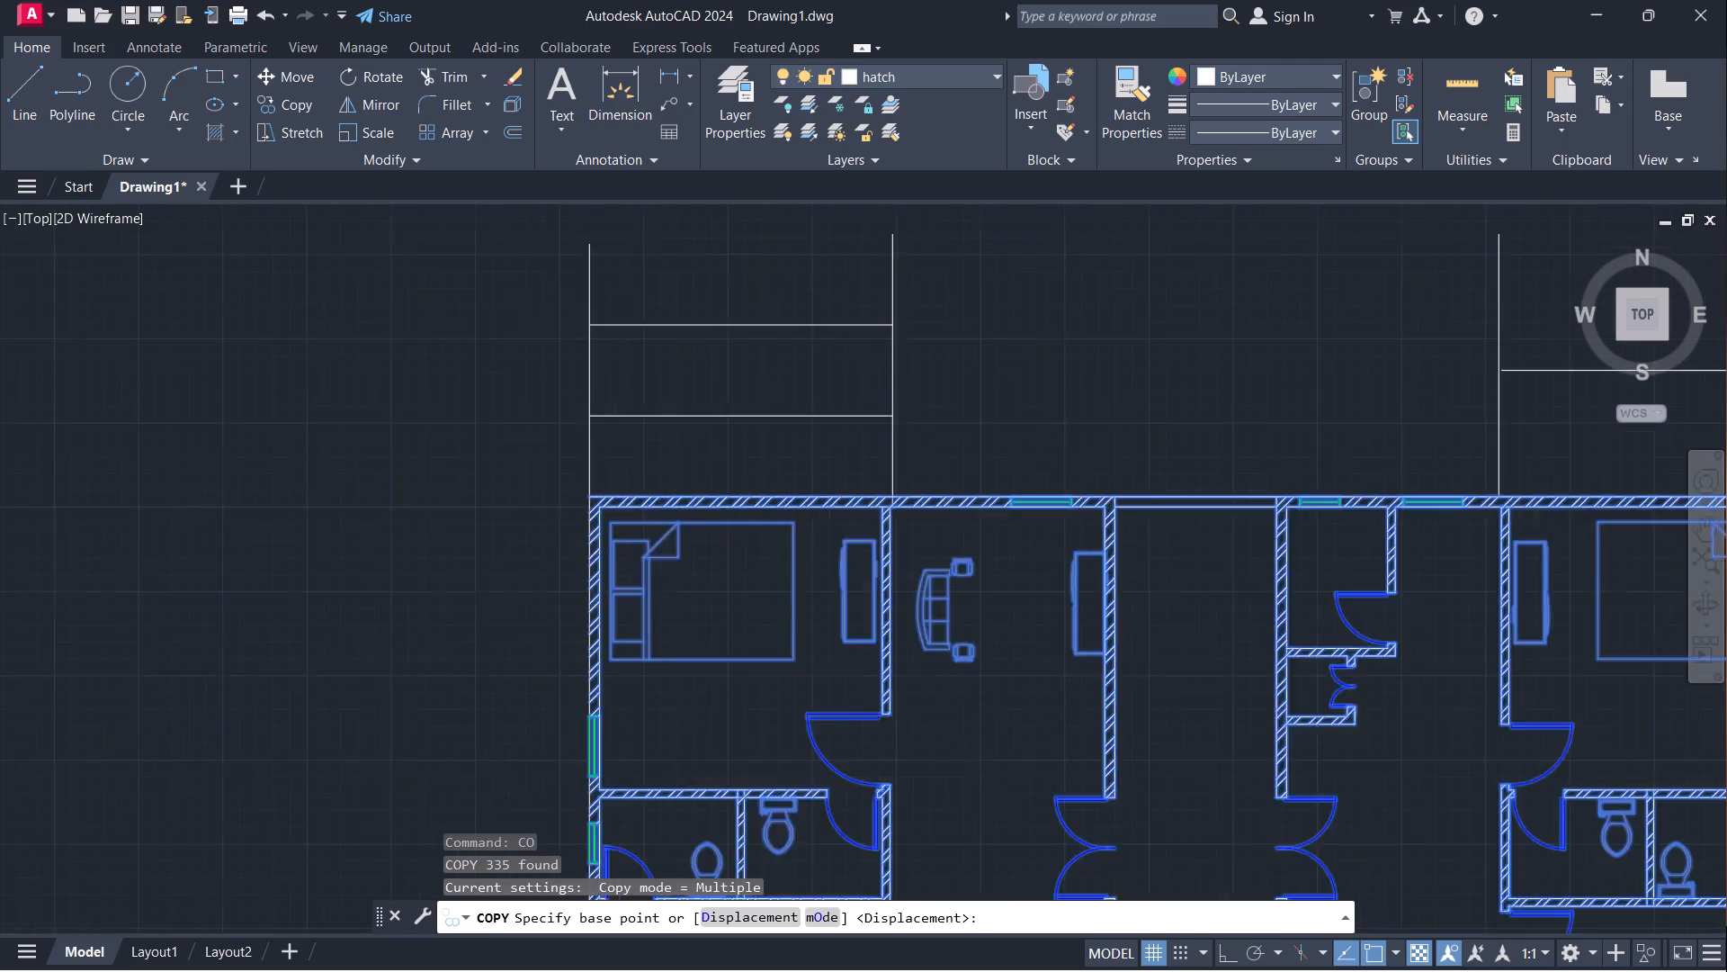
{"action": "scroll", "coordinate": [610, 406], "scroll_direction": "down", "scroll_amount": 3}
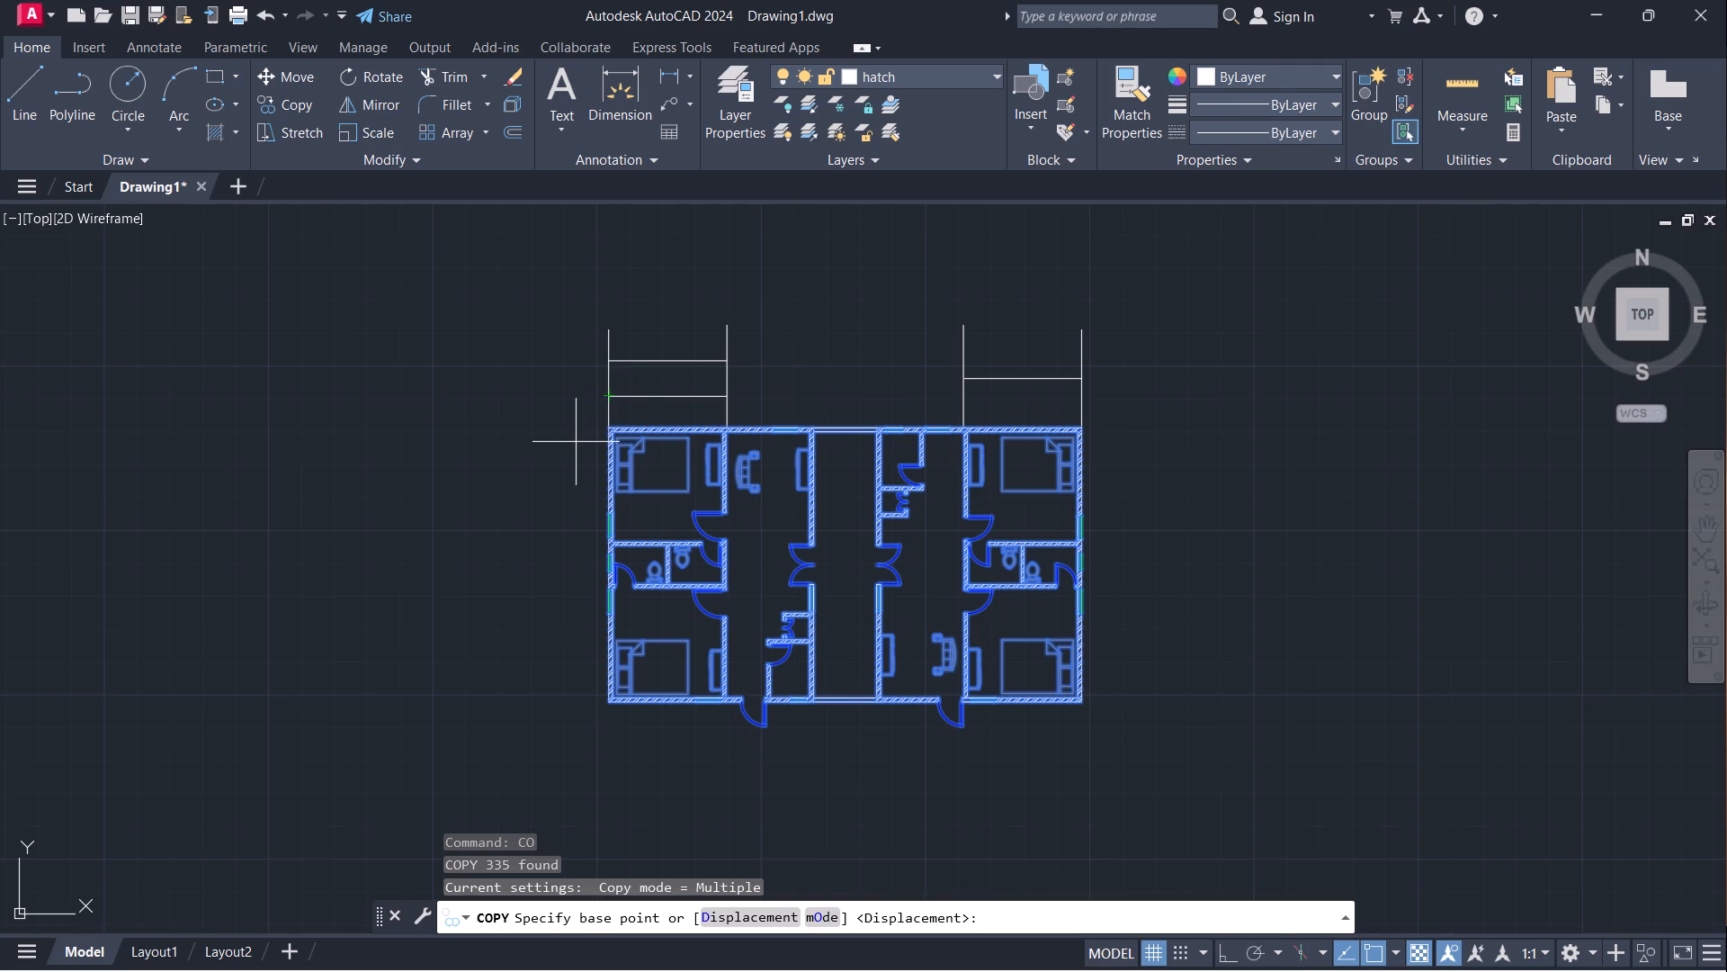
{"action": "left_click", "coordinate": [607, 707]}
{"action": "scroll", "coordinate": [624, 378], "scroll_direction": "down", "scroll_amount": 1}
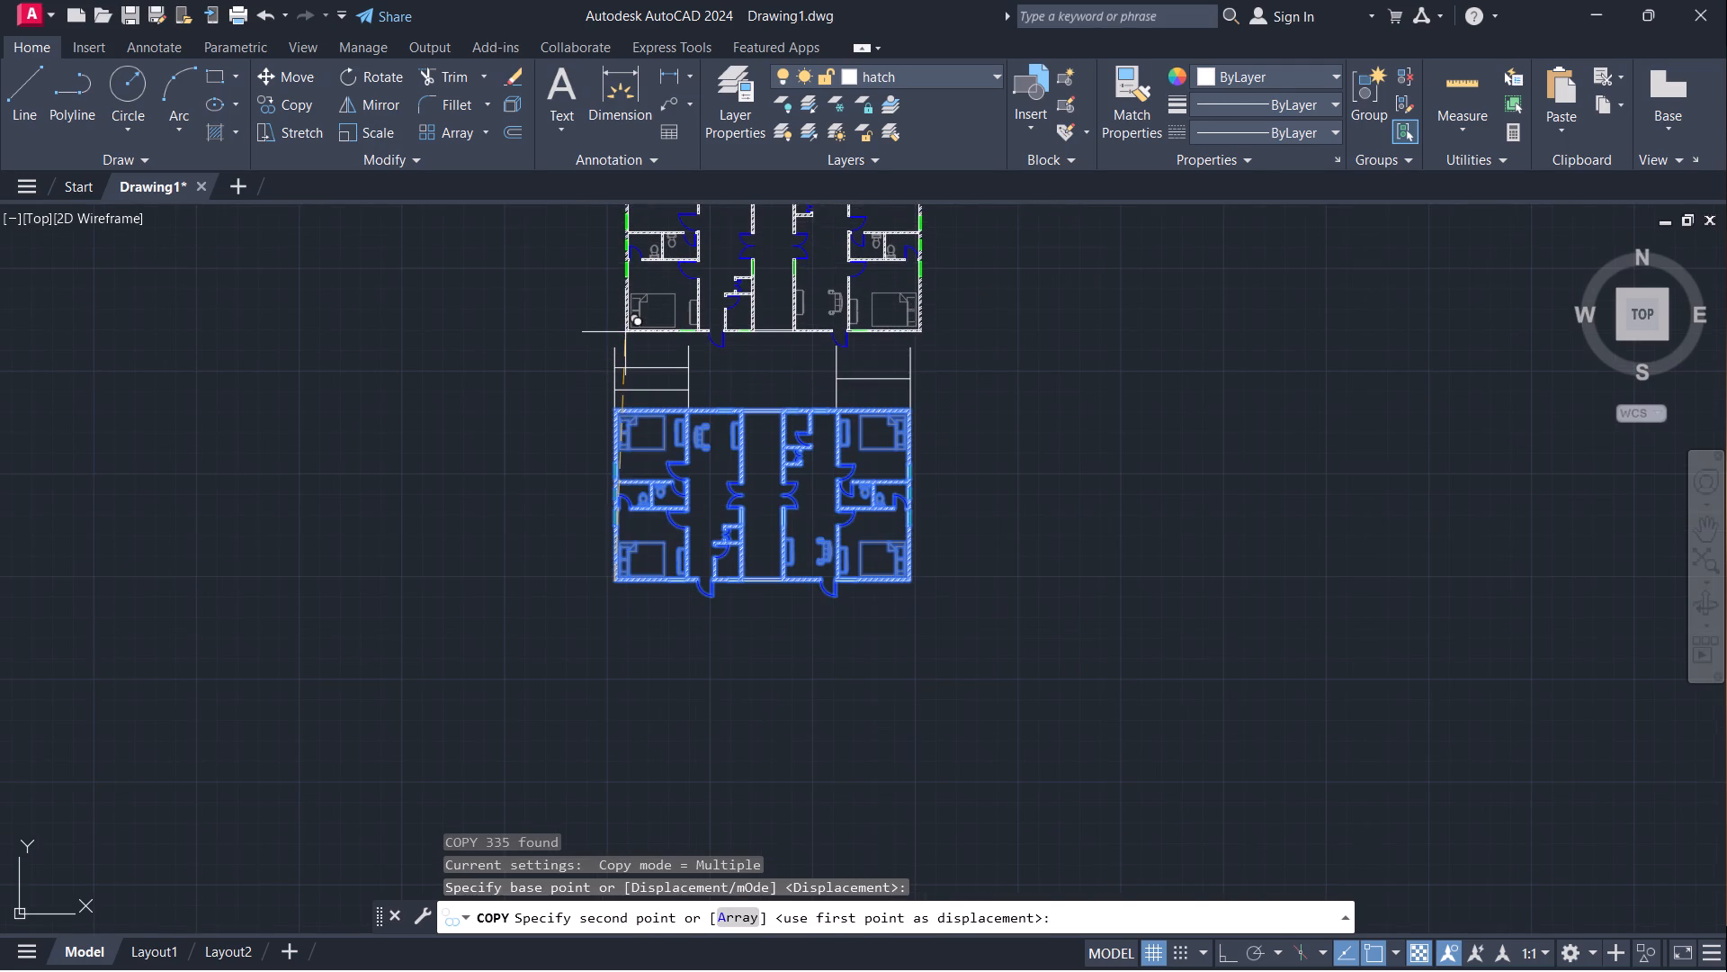
{"action": "scroll", "coordinate": [606, 342], "scroll_direction": "up", "scroll_amount": 4}
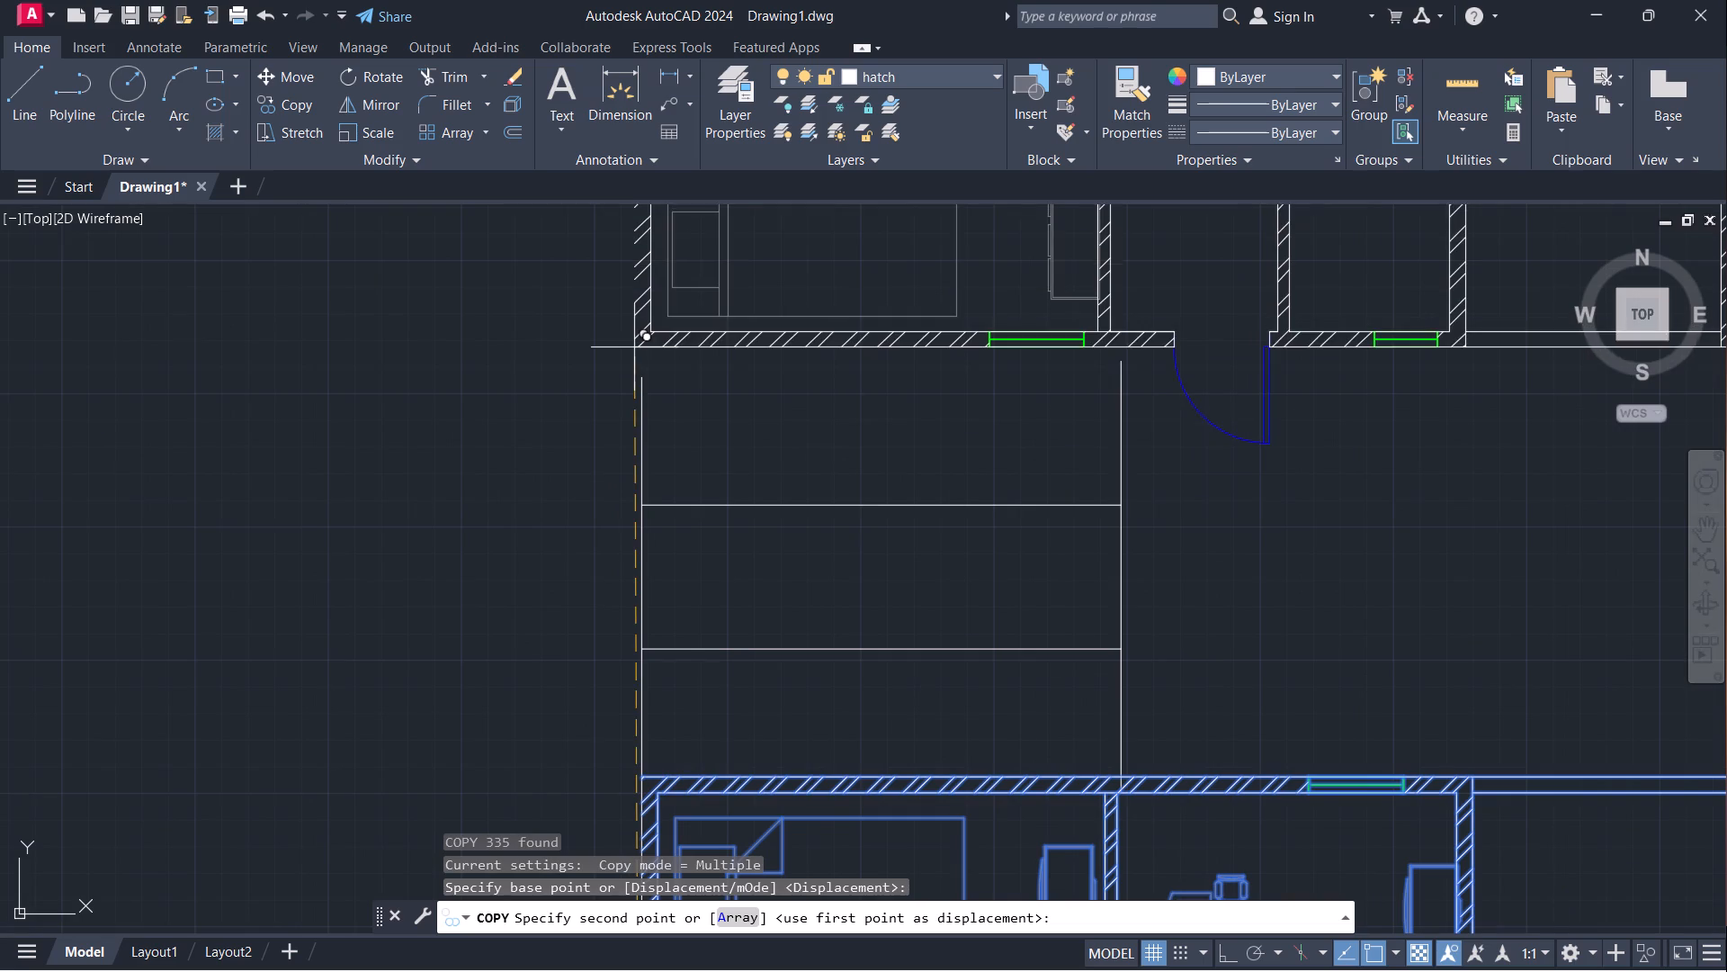
{"action": "left_click", "coordinate": [637, 375]}
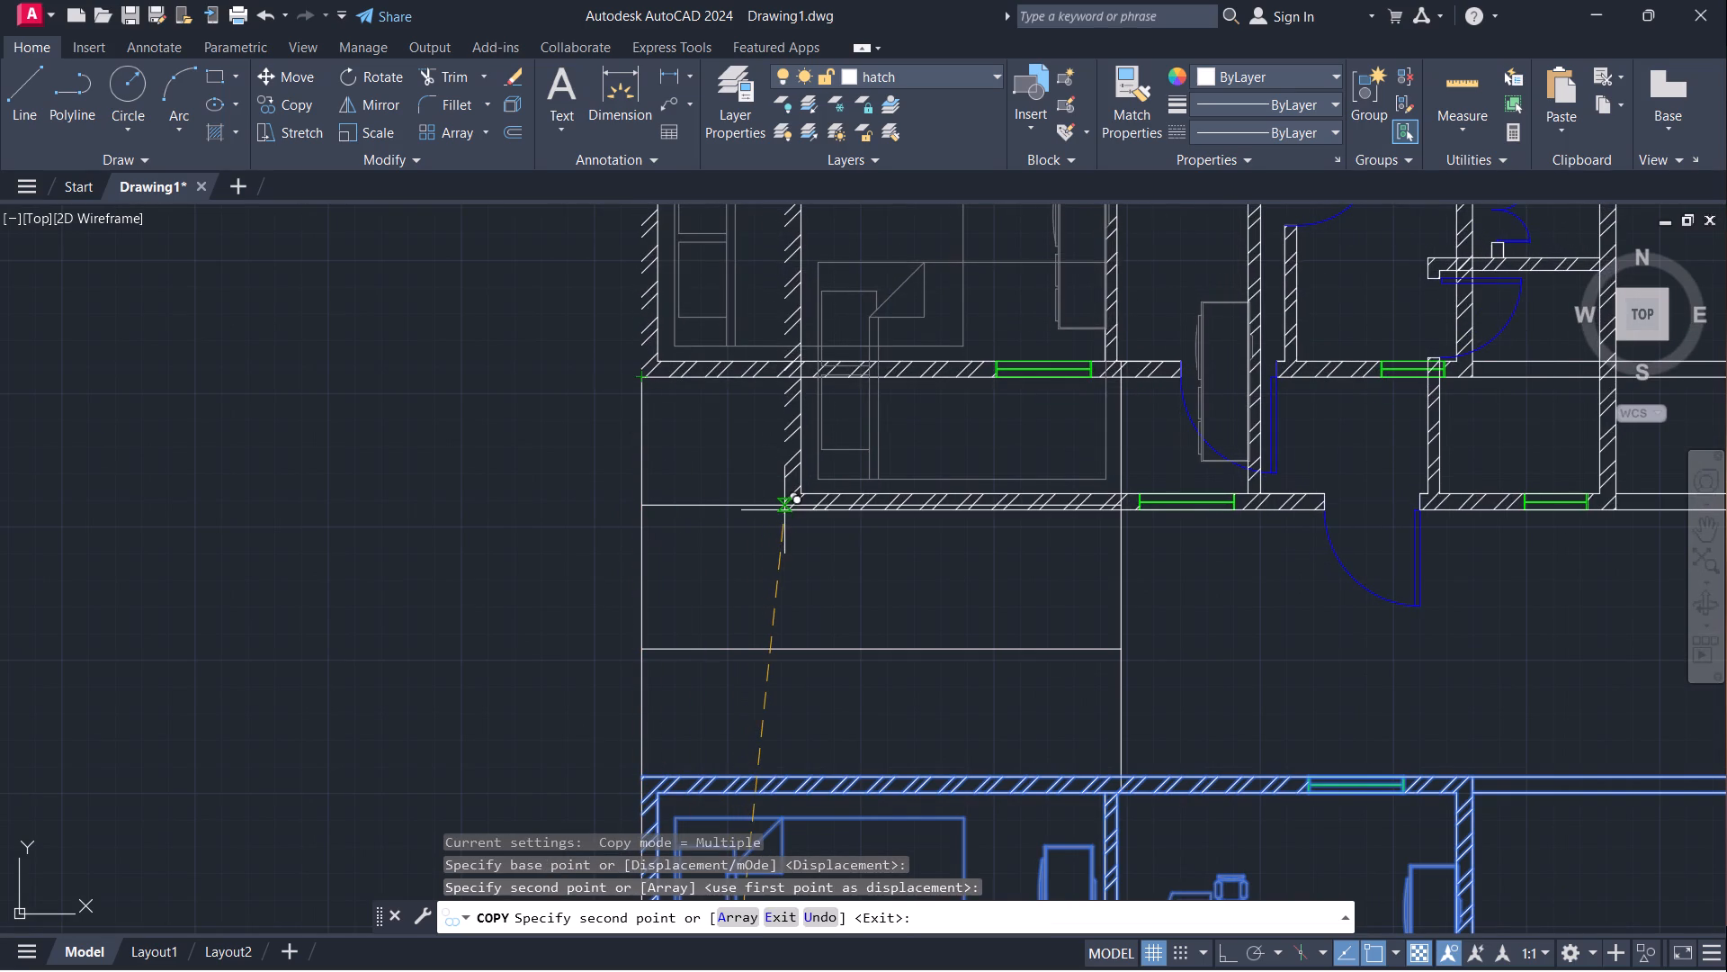
{"action": "key", "text": "Escape"}
Try to extend the outermost vertical lines between the two blocks northward along the north block's west and east exterior walls.
{"action": "scroll", "coordinate": [772, 503], "scroll_direction": "down", "scroll_amount": 3}
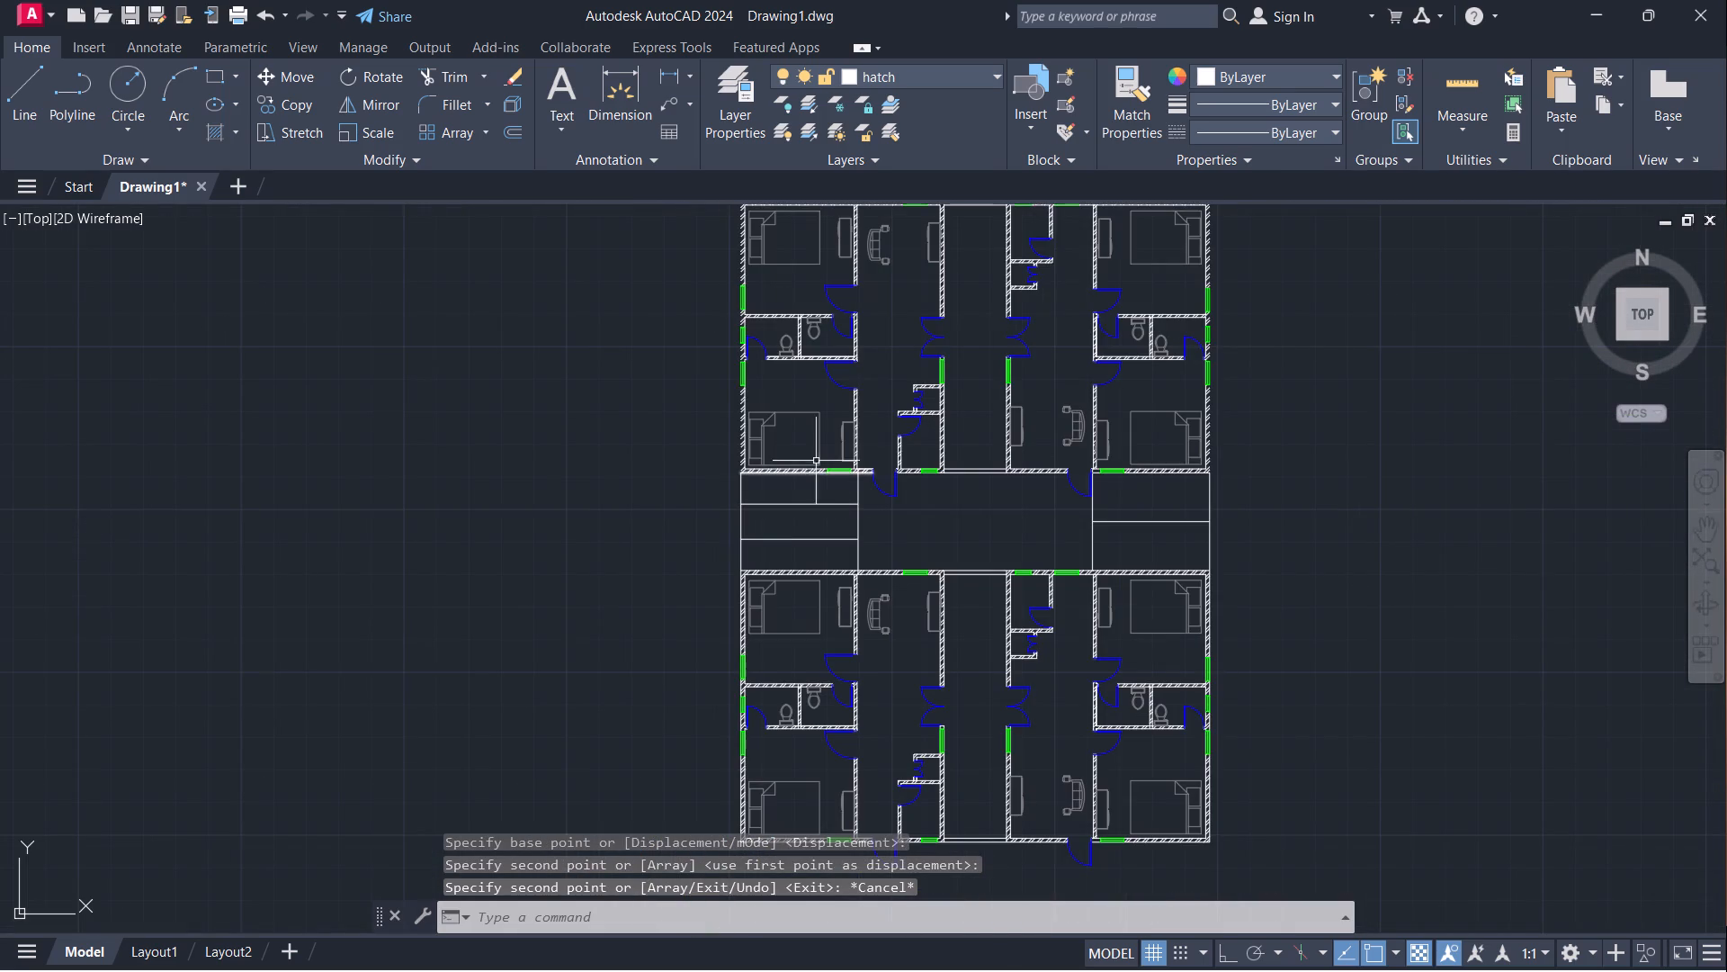
{"action": "middle_click_drag", "start_coordinate": [1289, 354], "coordinate": [1274, 428]}
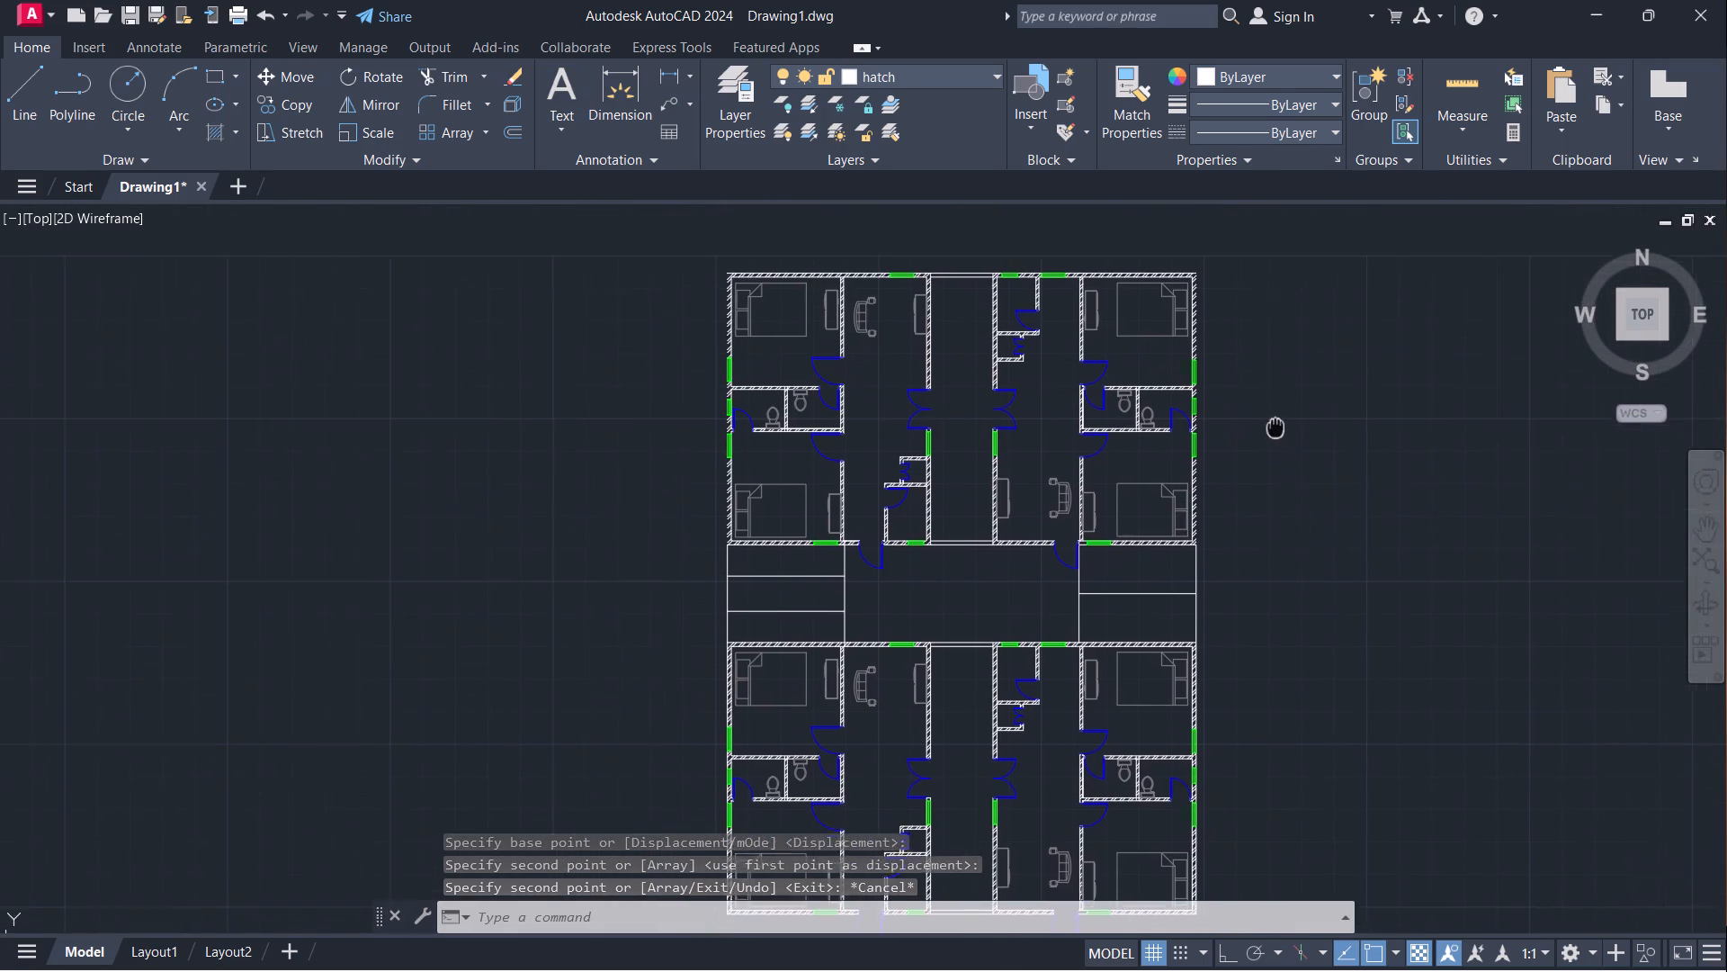
{"action": "middle_click_drag", "start_coordinate": [1274, 428], "coordinate": [1242, 480]}
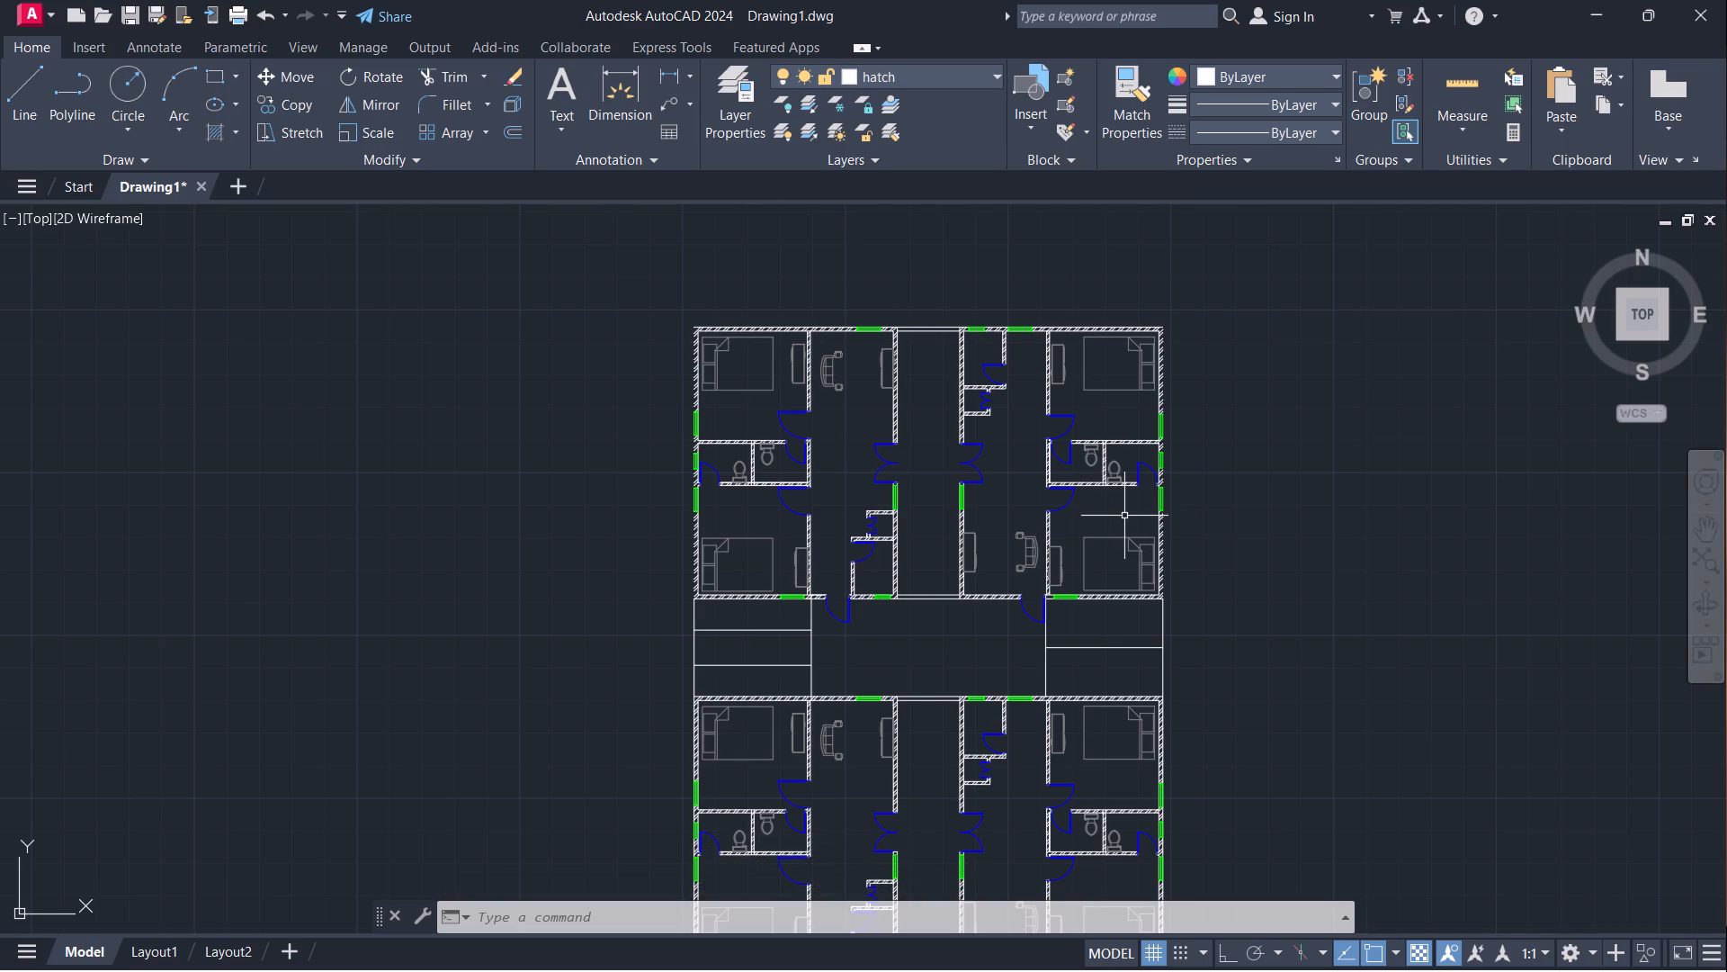
{"action": "key", "text": "Escape"}
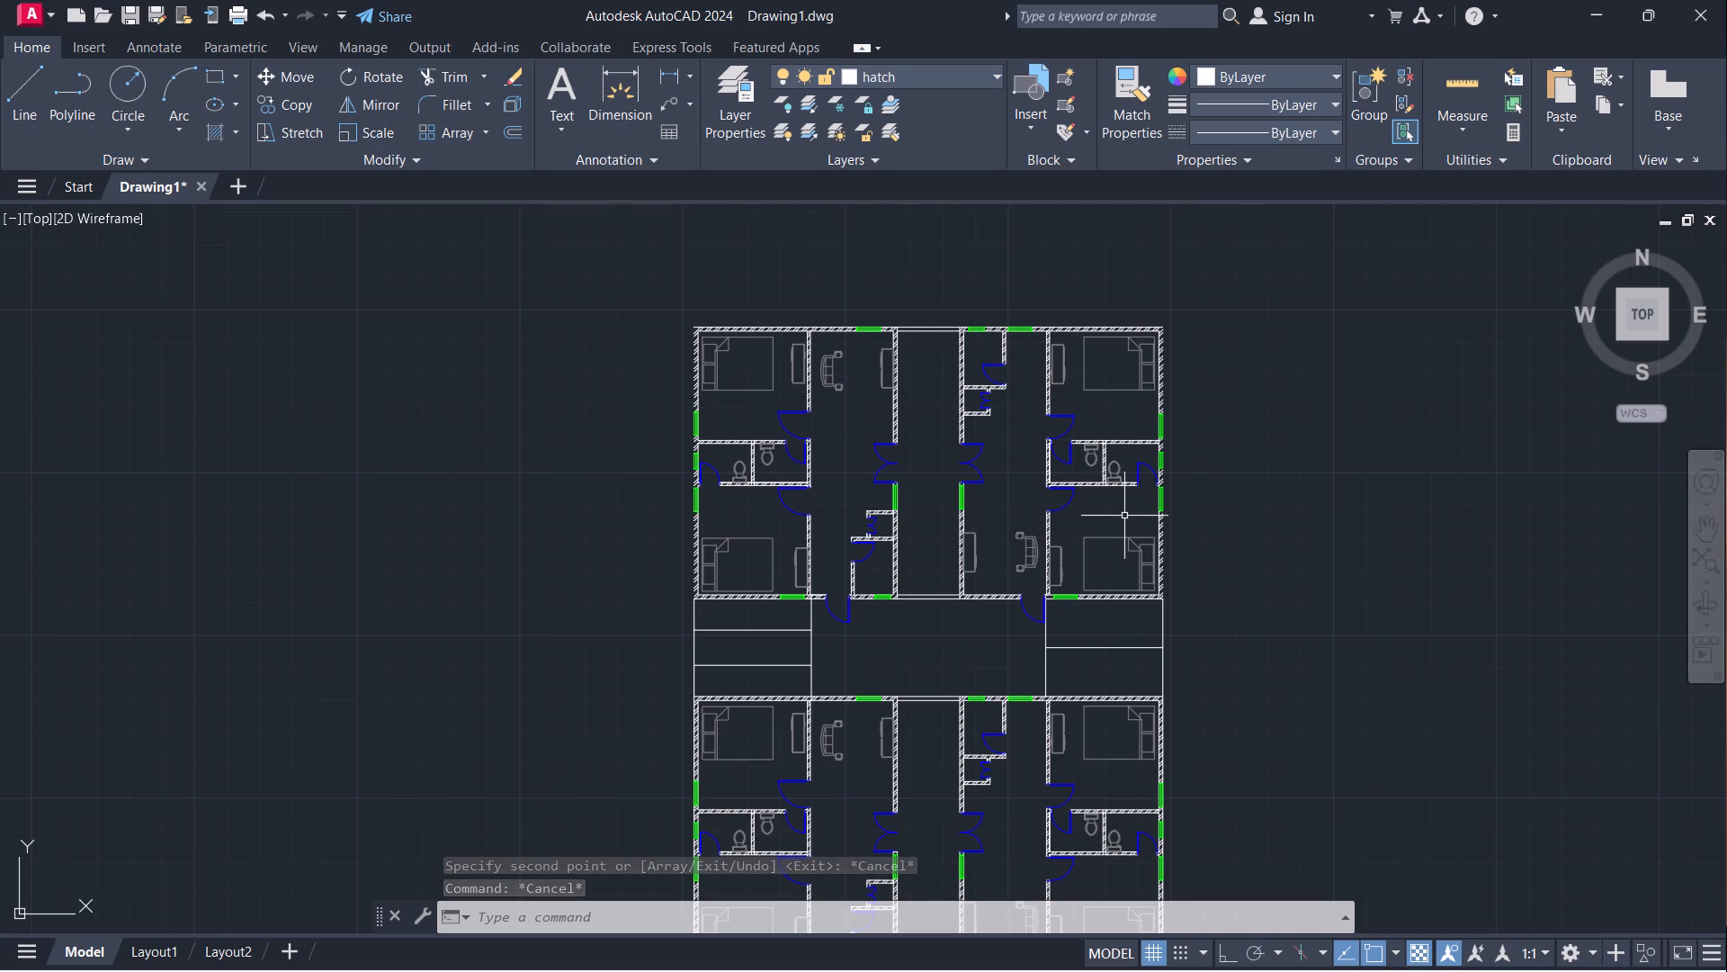
{"action": "type", "text": "ex"}
{"action": "key", "text": "Return"}
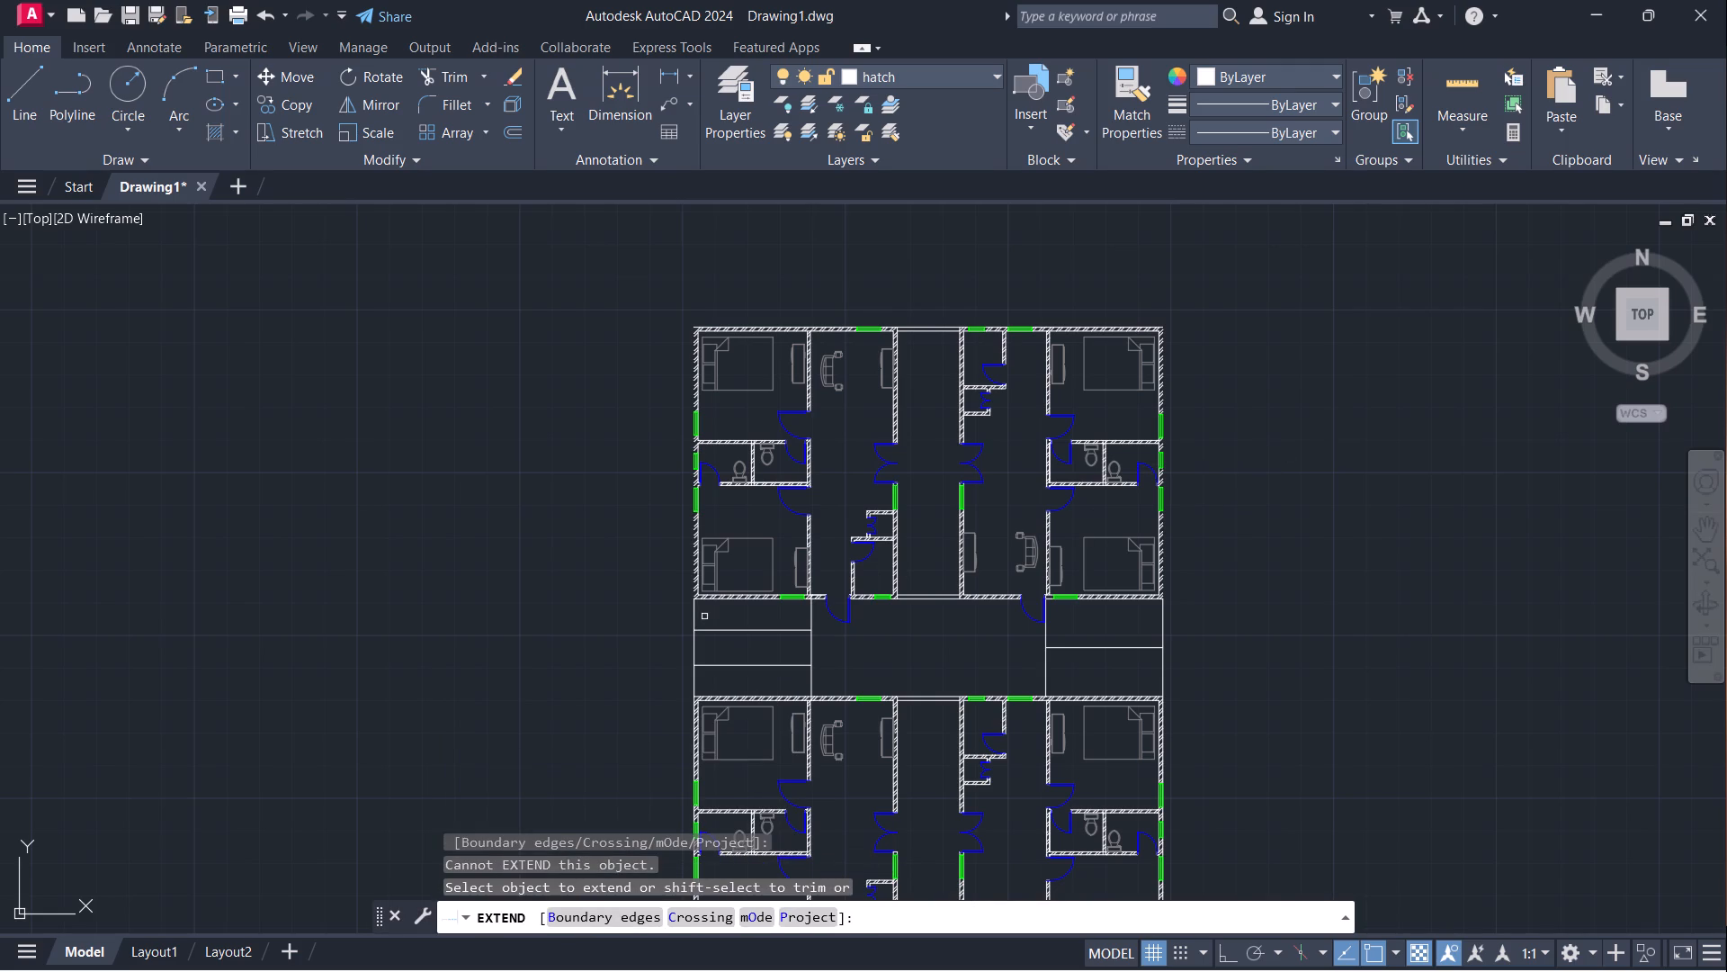
{"action": "left_click", "coordinate": [692, 612]}
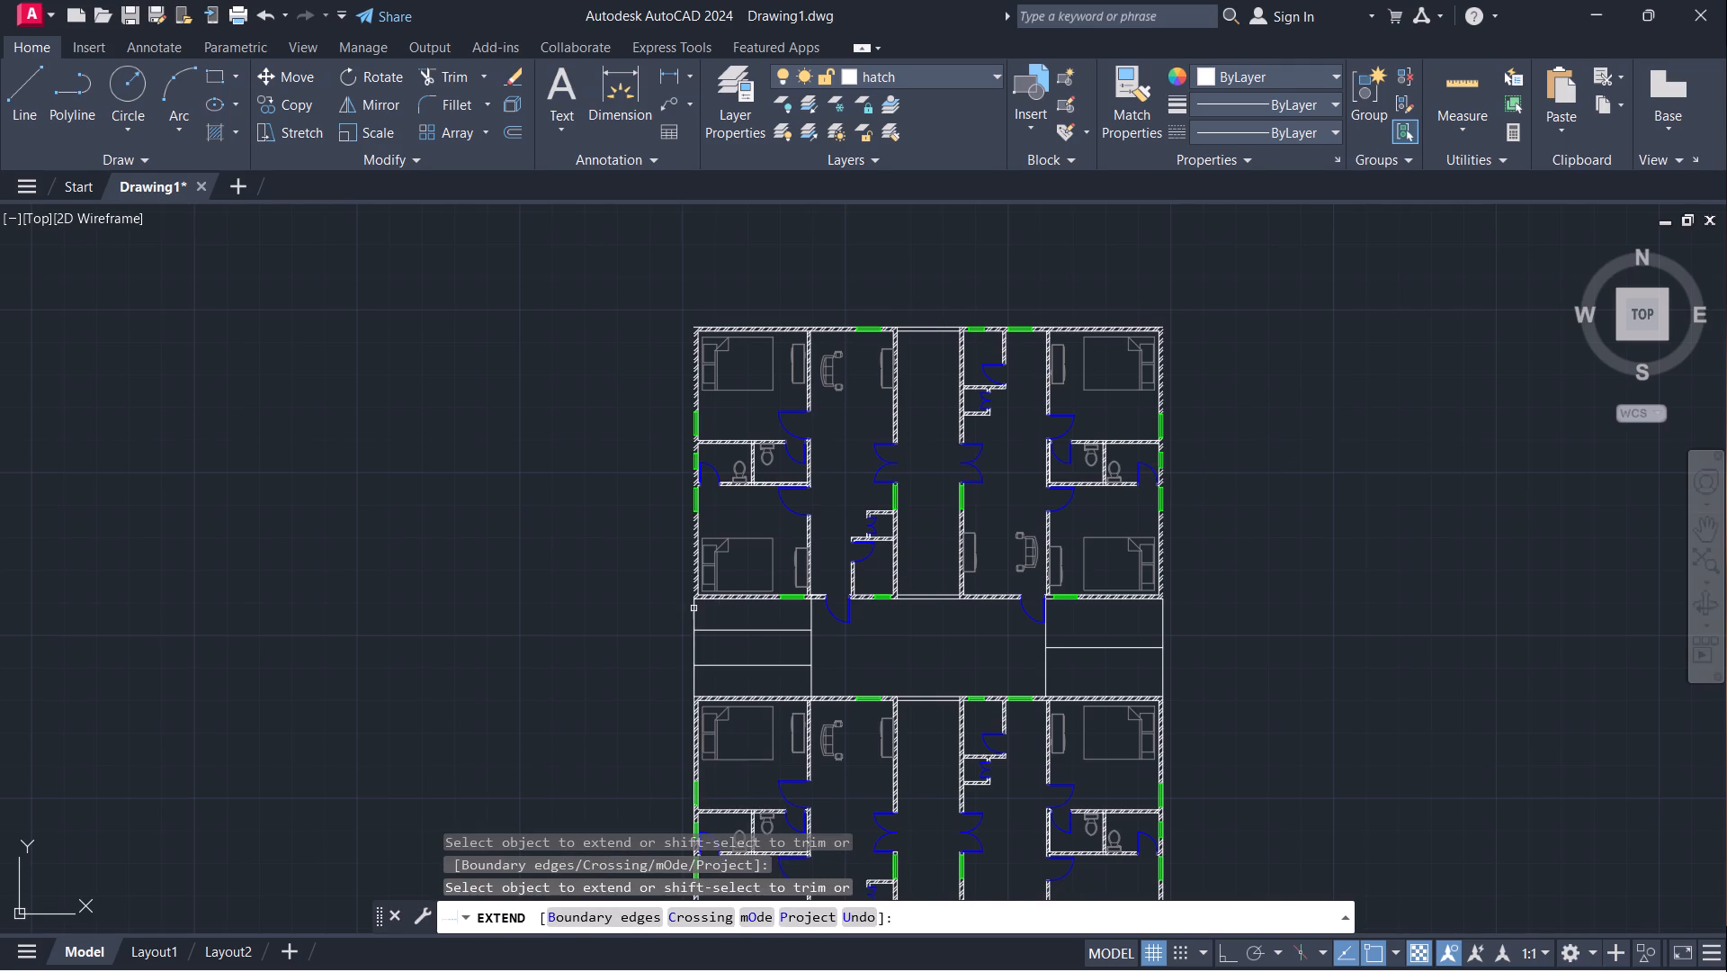
{"action": "left_click", "coordinate": [1162, 626]}
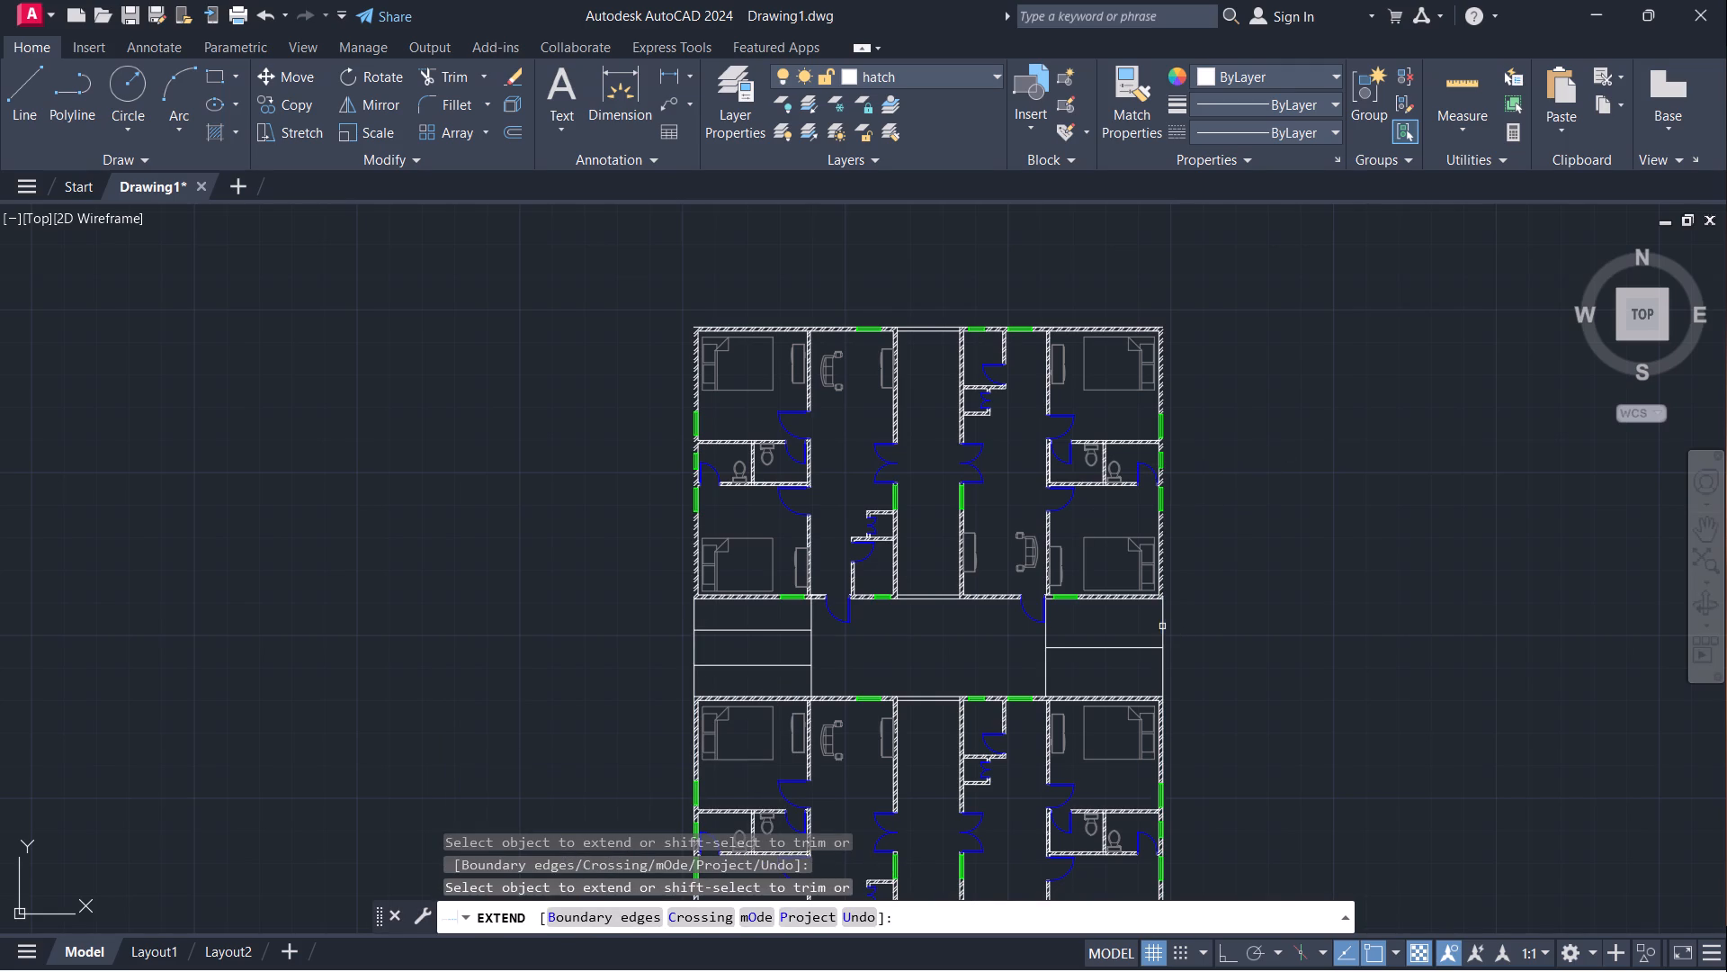
{"action": "left_click", "coordinate": [691, 610]}
{"action": "scroll", "coordinate": [701, 602], "scroll_direction": "up", "scroll_amount": 2}
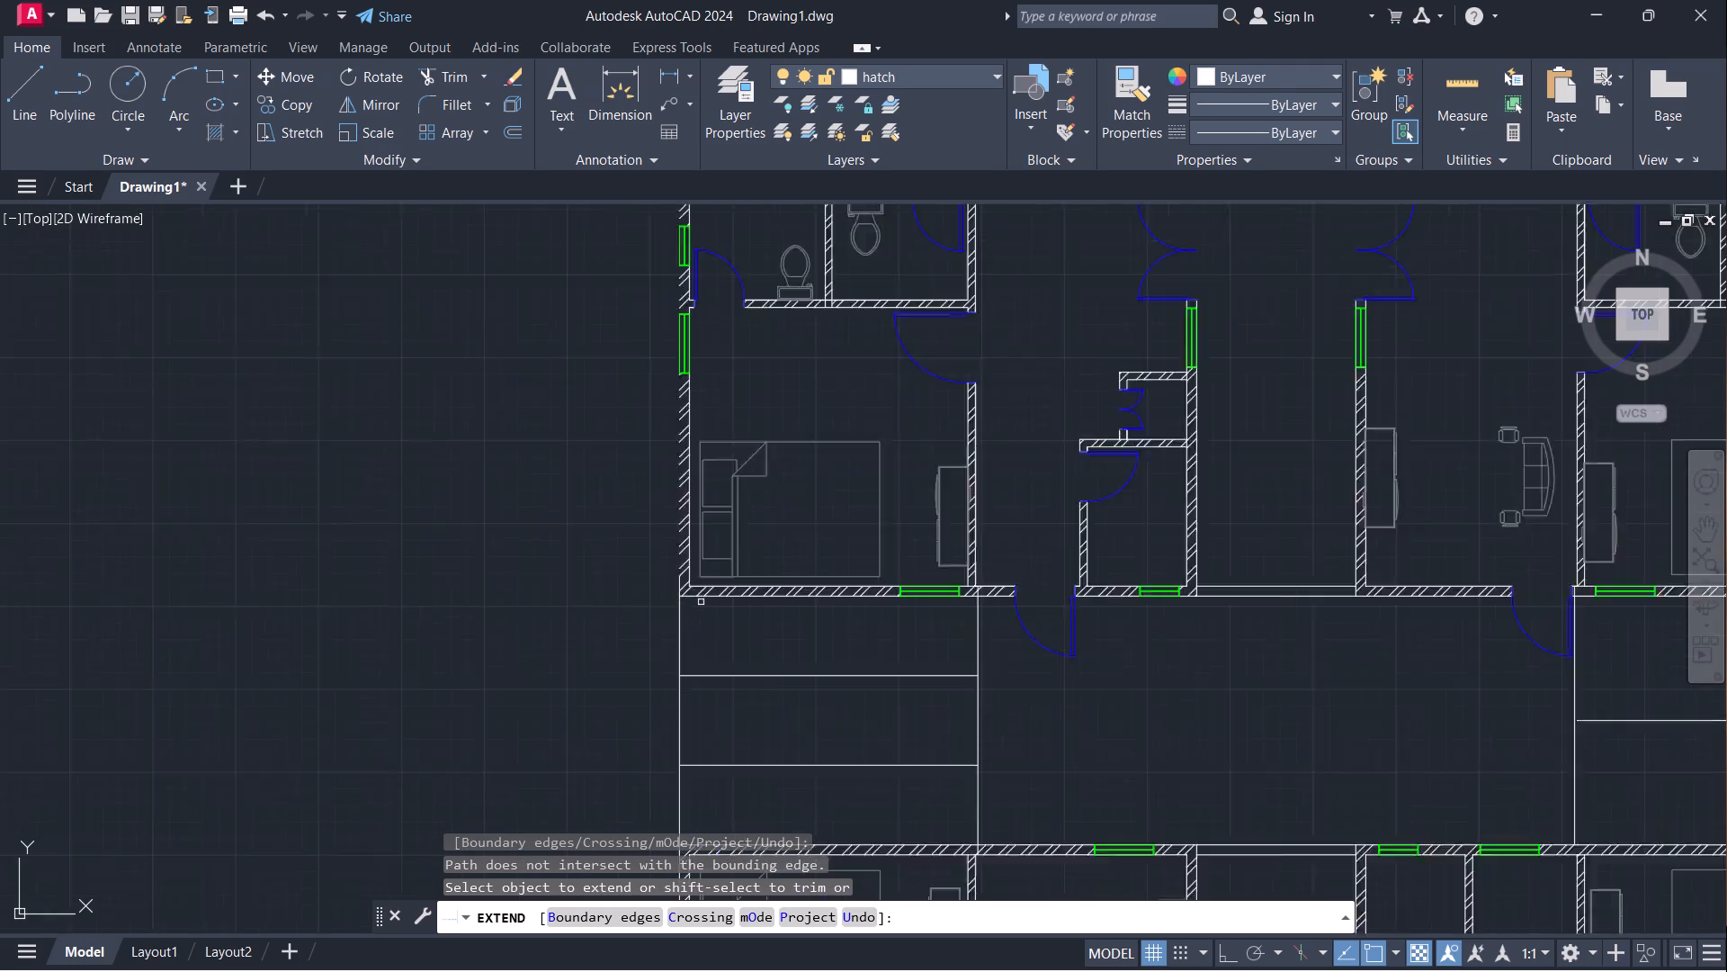
{"action": "scroll", "coordinate": [701, 602], "scroll_direction": "up", "scroll_amount": 1}
{"action": "middle_click_drag", "start_coordinate": [716, 667], "coordinate": [849, 865]}
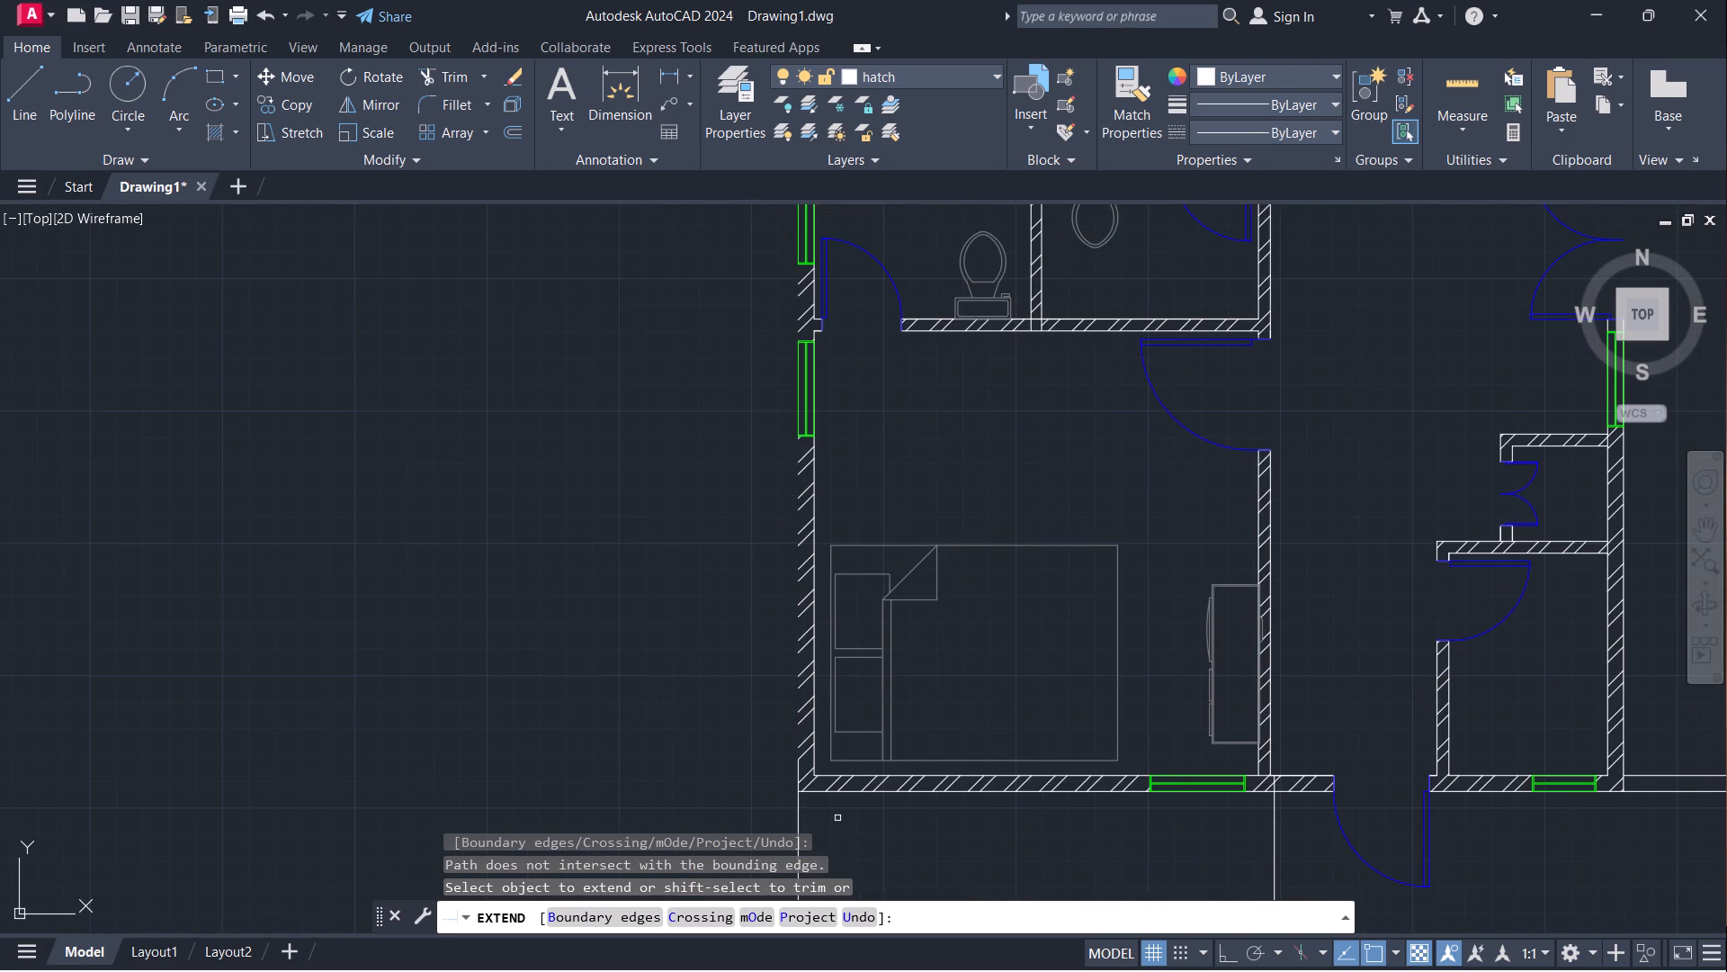
{"action": "key", "text": "Escape"}
Draw the missing outer wall line on the north block's west side, from near its southwest corner to its northwest corner.
{"action": "key", "text": "l"}
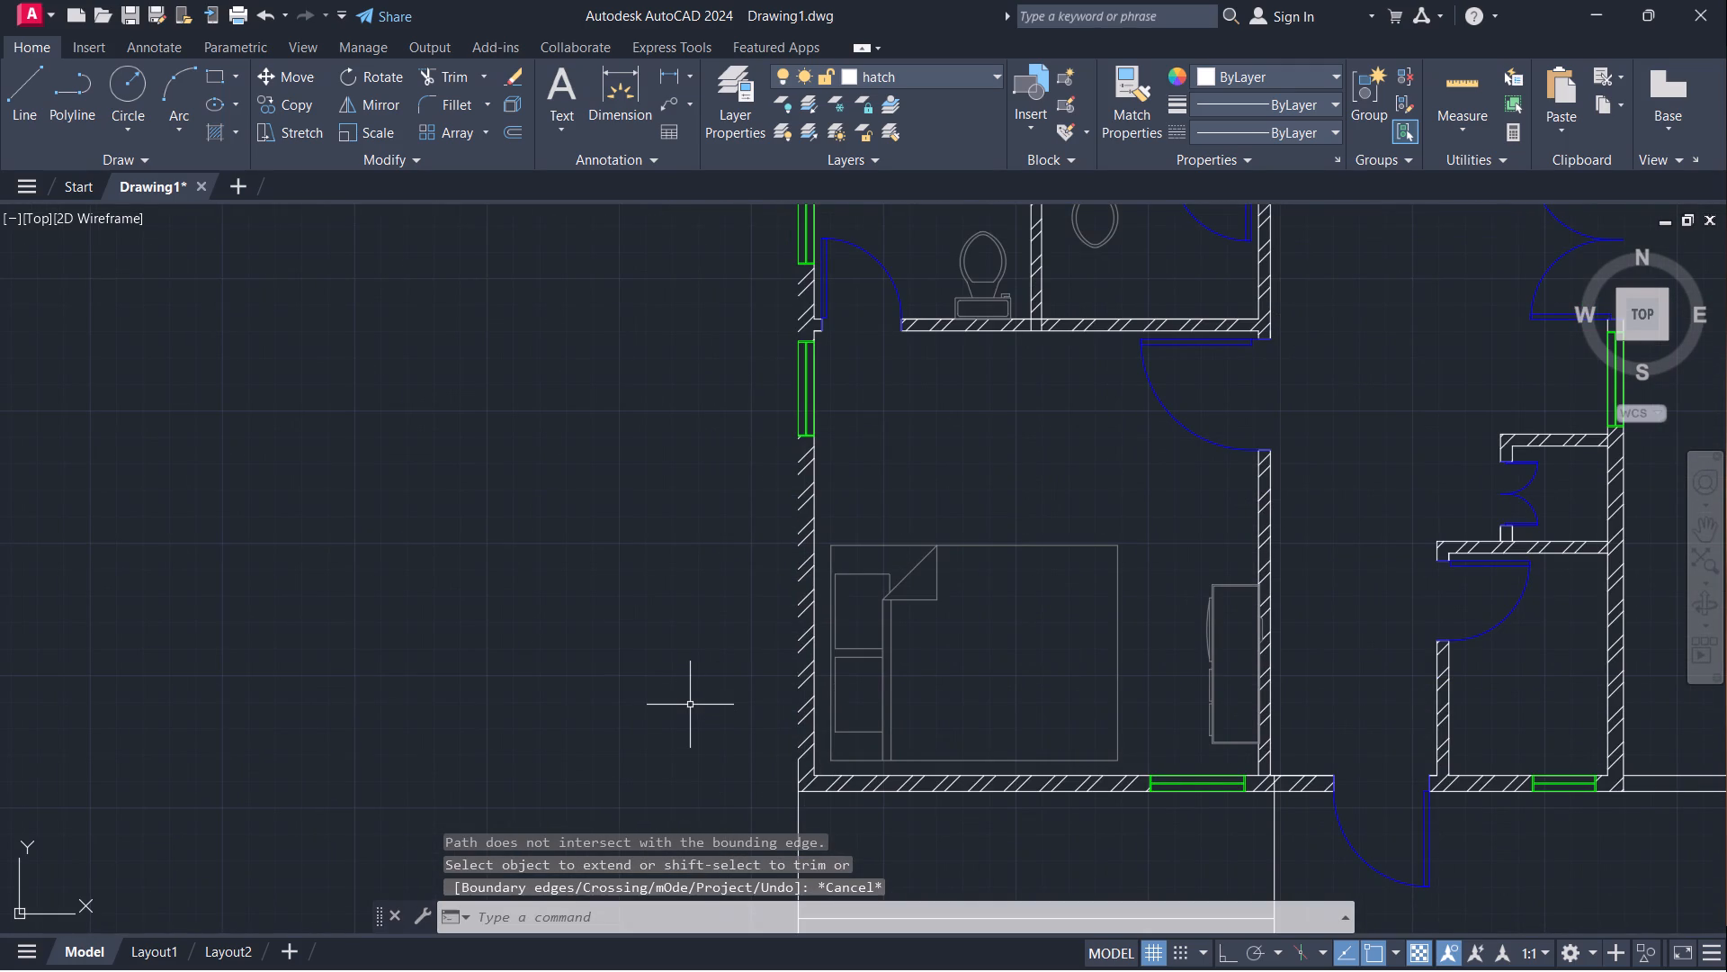
{"action": "key", "text": "Return"}
{"action": "left_click", "coordinate": [803, 760]}
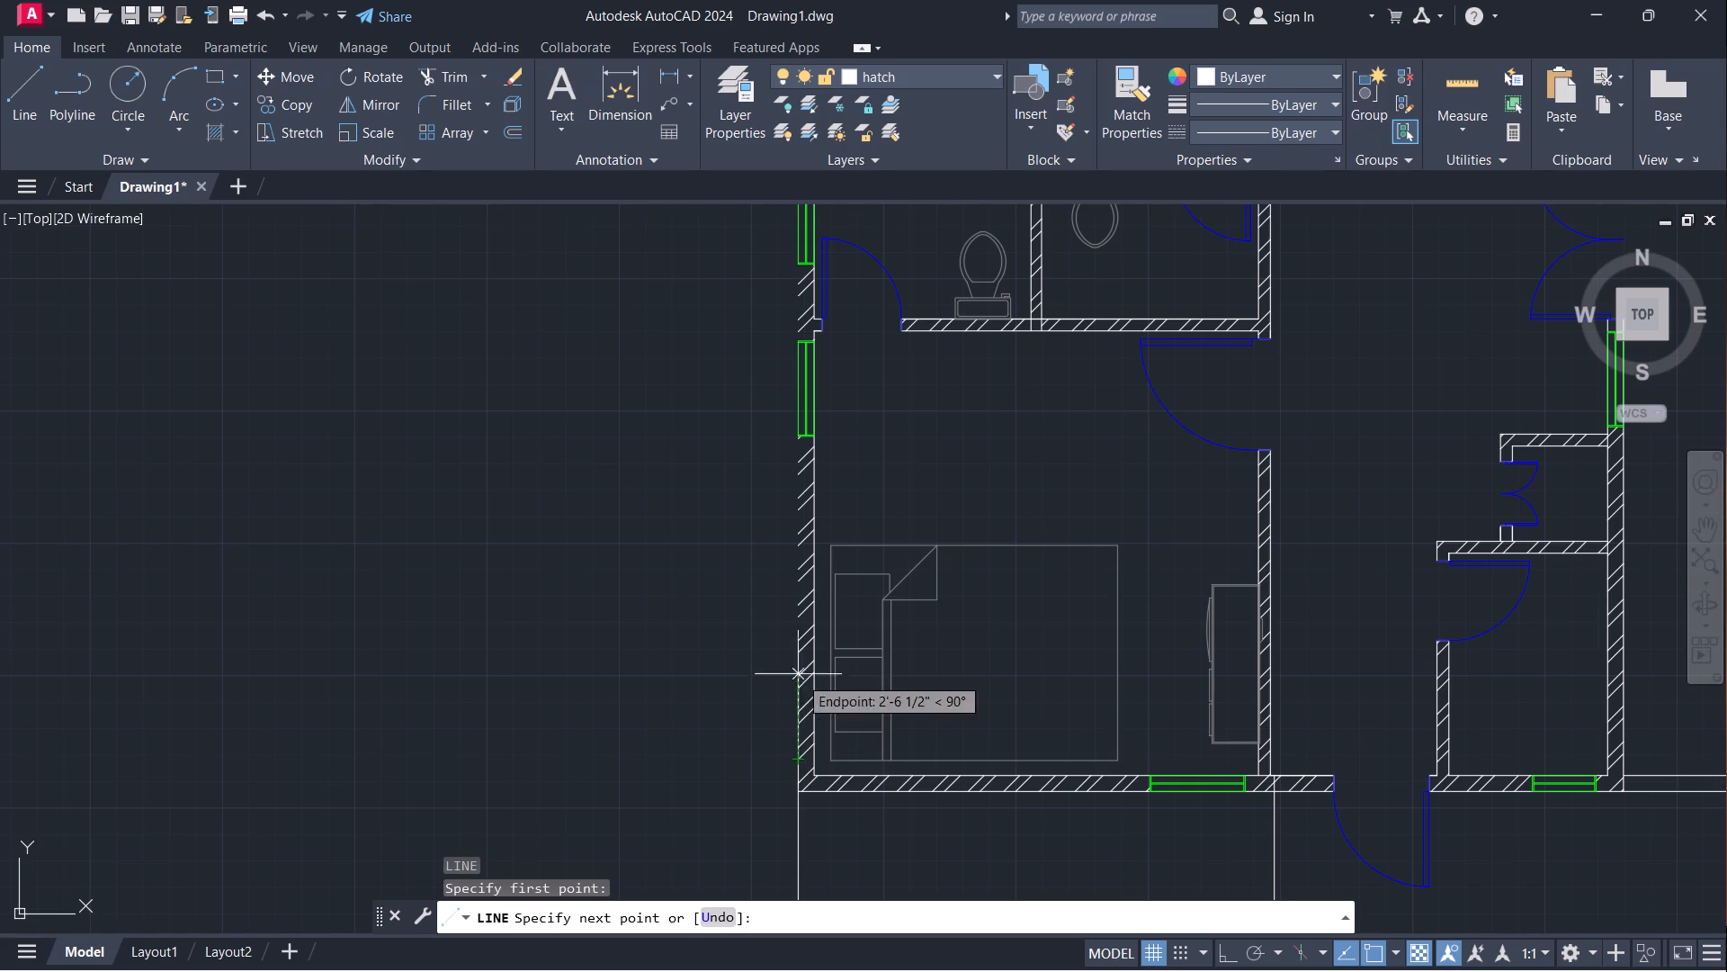
{"action": "scroll", "coordinate": [792, 660], "scroll_direction": "down", "scroll_amount": 3}
{"action": "scroll", "coordinate": [785, 445], "scroll_direction": "up", "scroll_amount": 3}
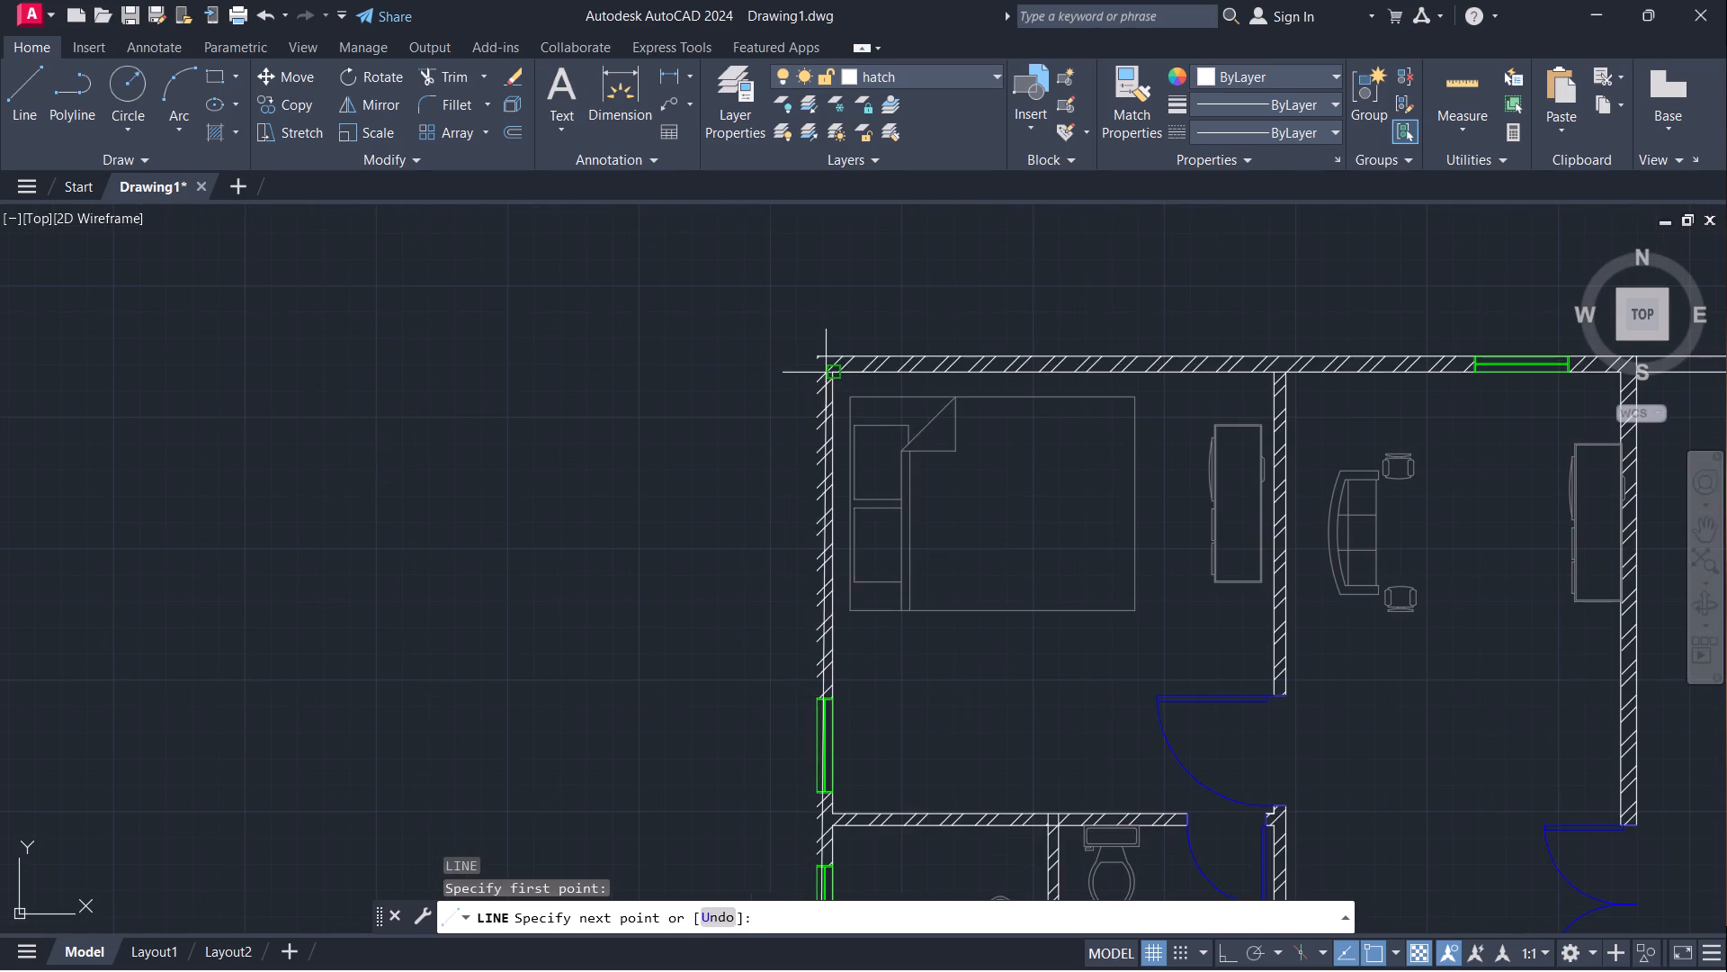
{"action": "scroll", "coordinate": [826, 367], "scroll_direction": "up", "scroll_amount": 2}
{"action": "left_click", "coordinate": [799, 339]}
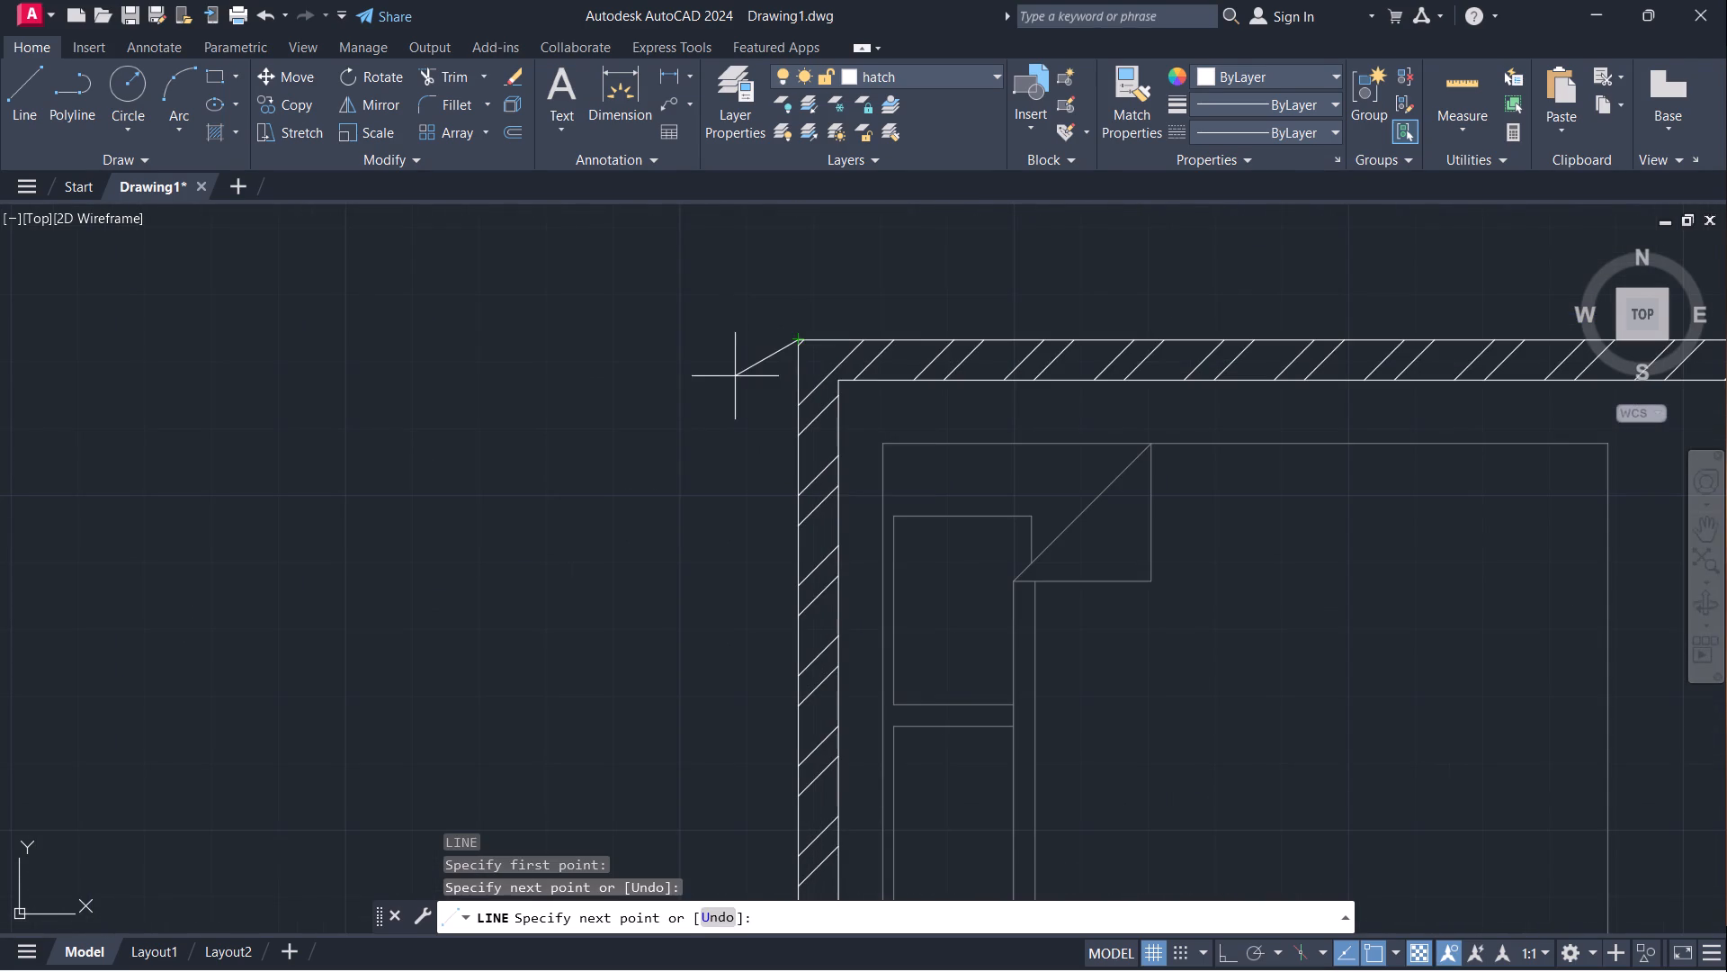
{"action": "key", "text": "Escape"}
Draw the missing outer wall line on the north block's east side, from near its southeast corner to its northeast corner.
{"action": "scroll", "coordinate": [728, 373], "scroll_direction": "down", "scroll_amount": 4}
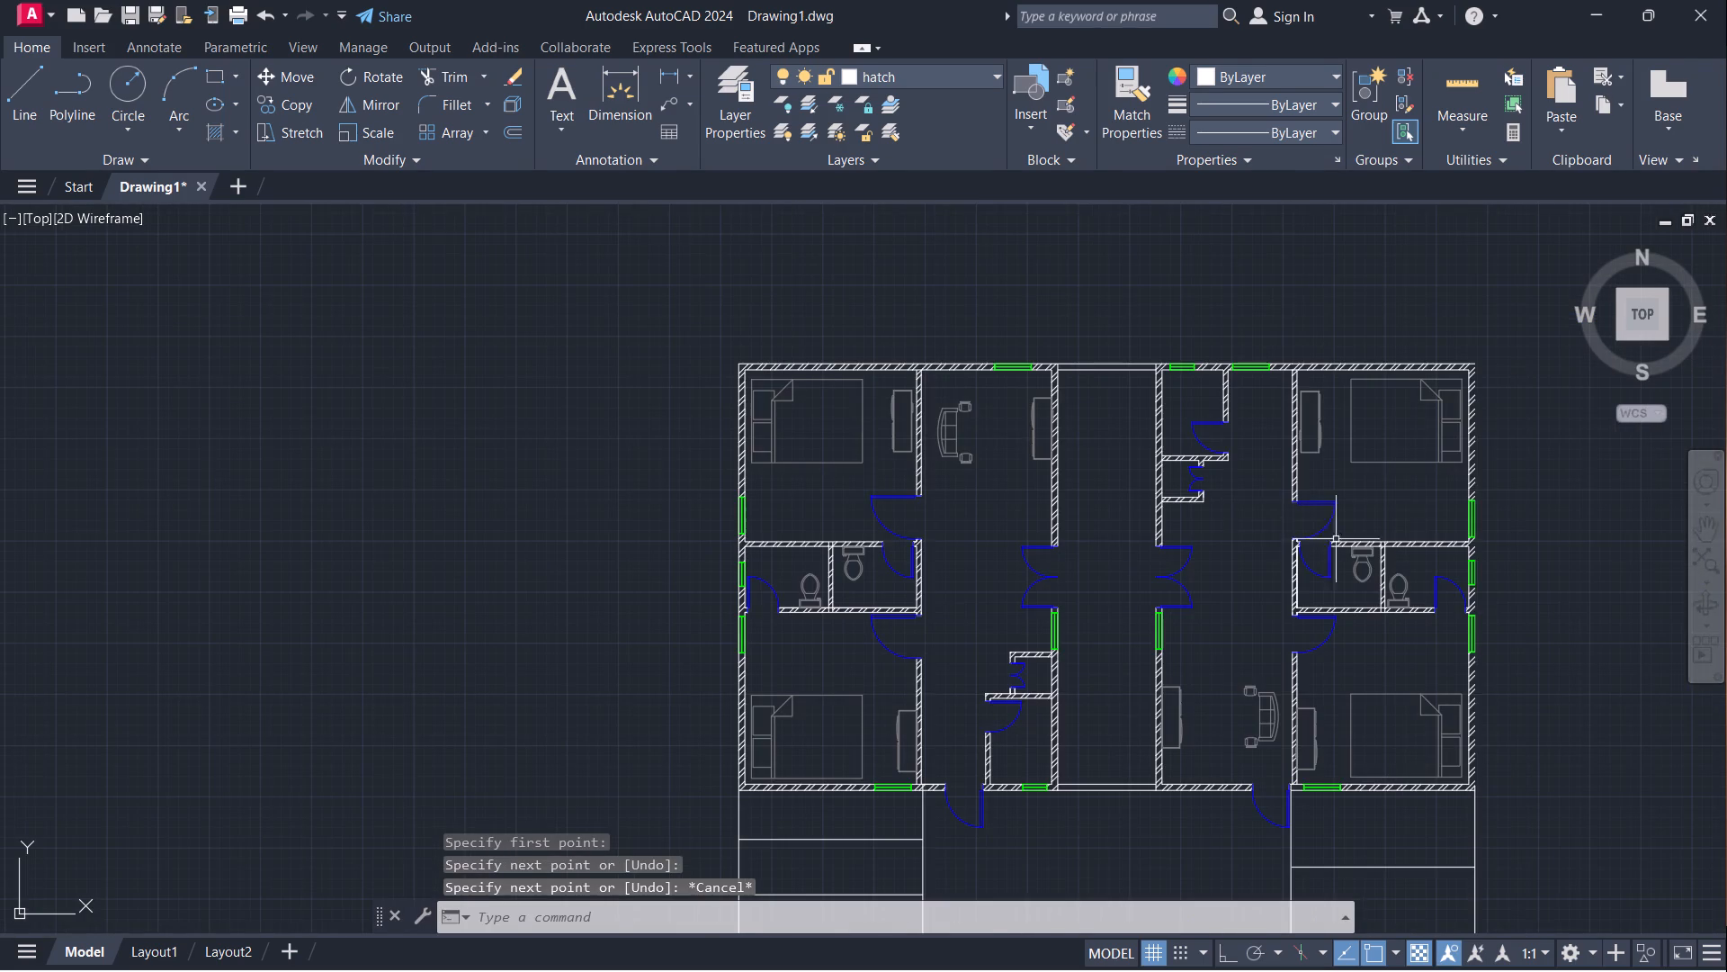
{"action": "middle_click_drag", "start_coordinate": [1589, 659], "coordinate": [1372, 651]}
{"action": "key", "text": "space"}
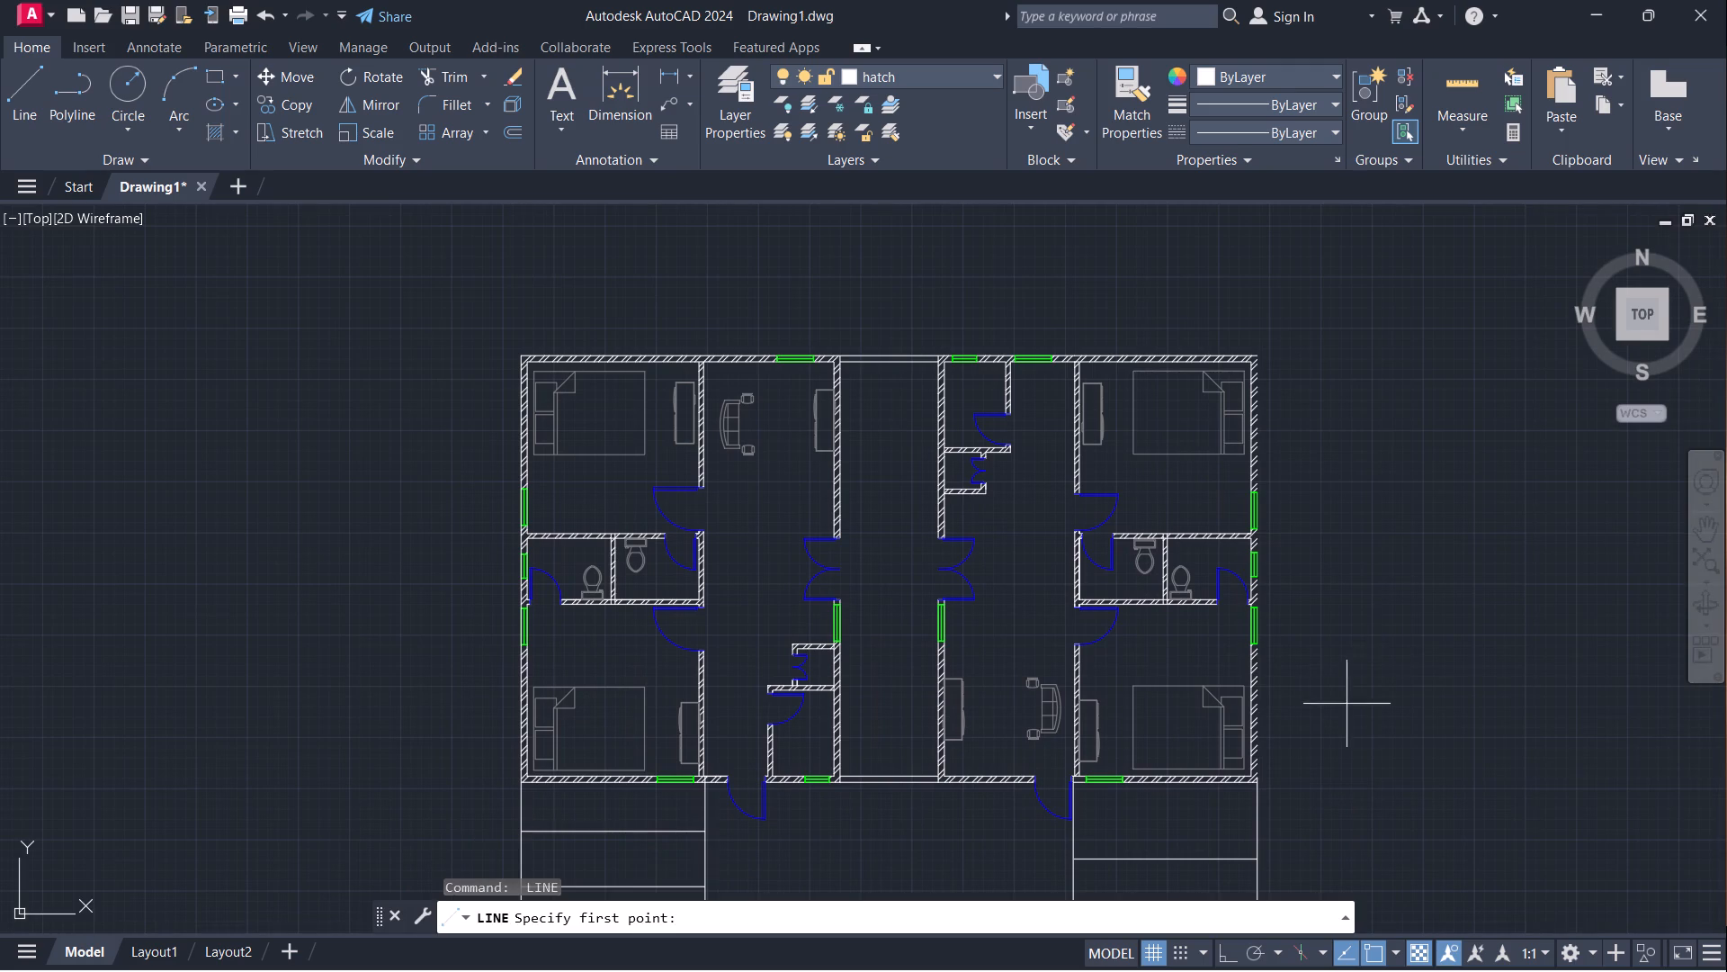
{"action": "scroll", "coordinate": [1255, 773], "scroll_direction": "up", "scroll_amount": 2}
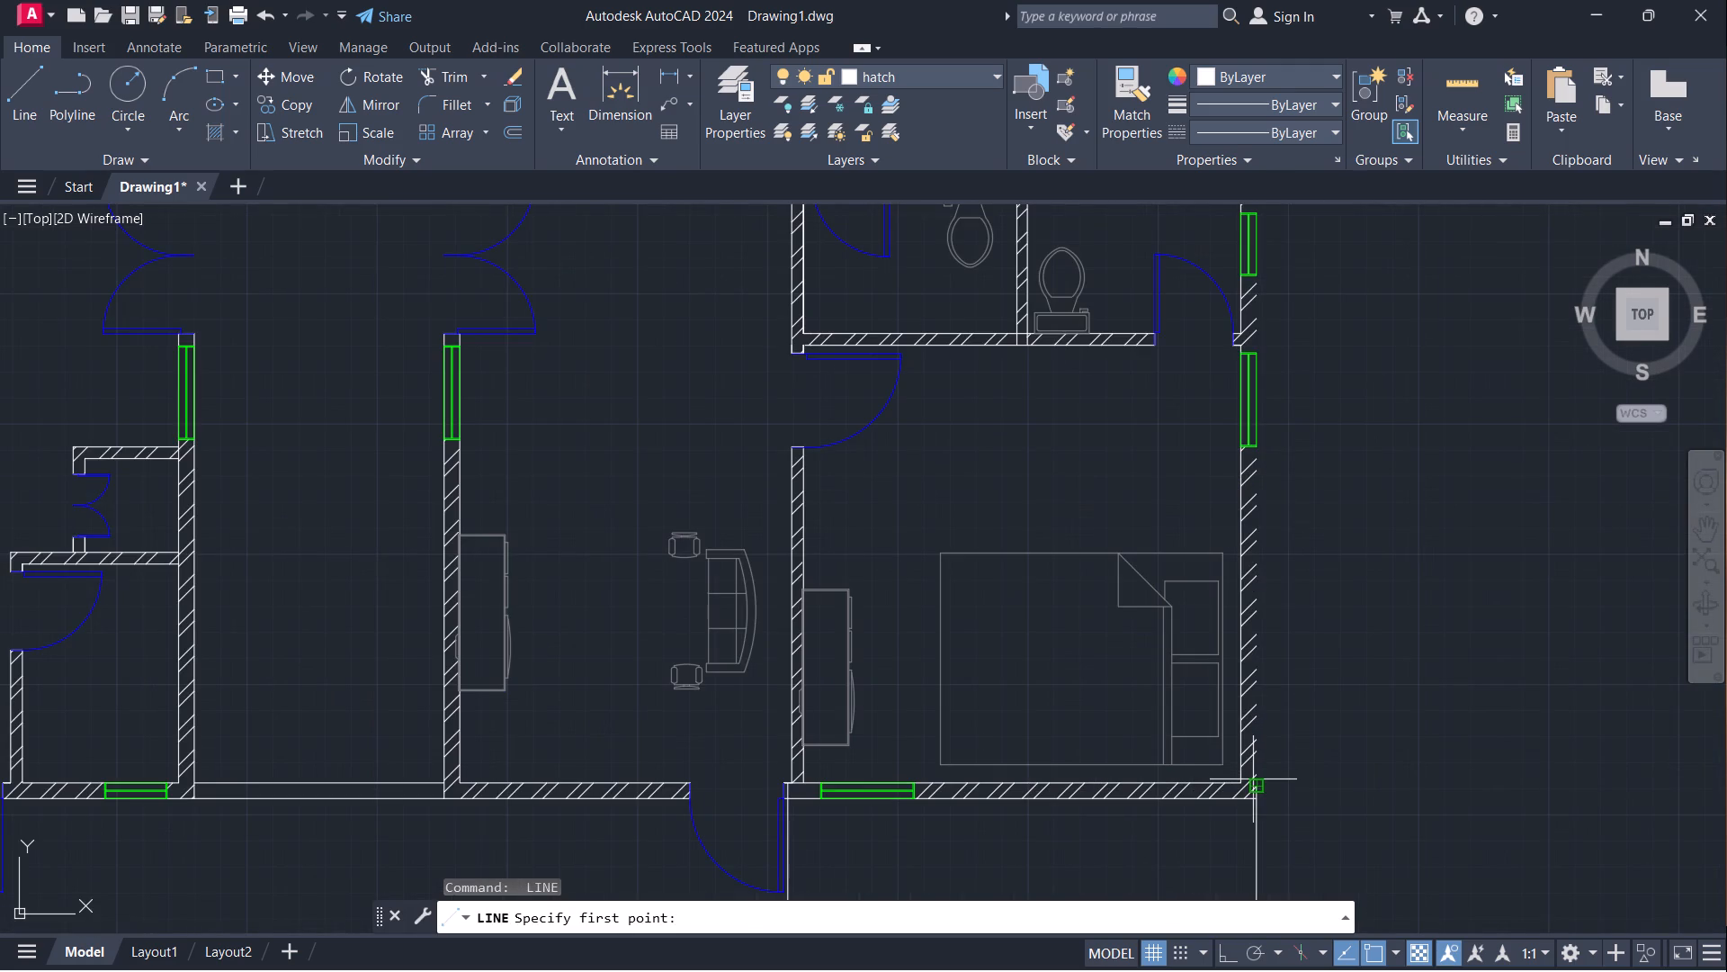
{"action": "left_click", "coordinate": [1253, 779]}
{"action": "scroll", "coordinate": [1294, 488], "scroll_direction": "down", "scroll_amount": 3}
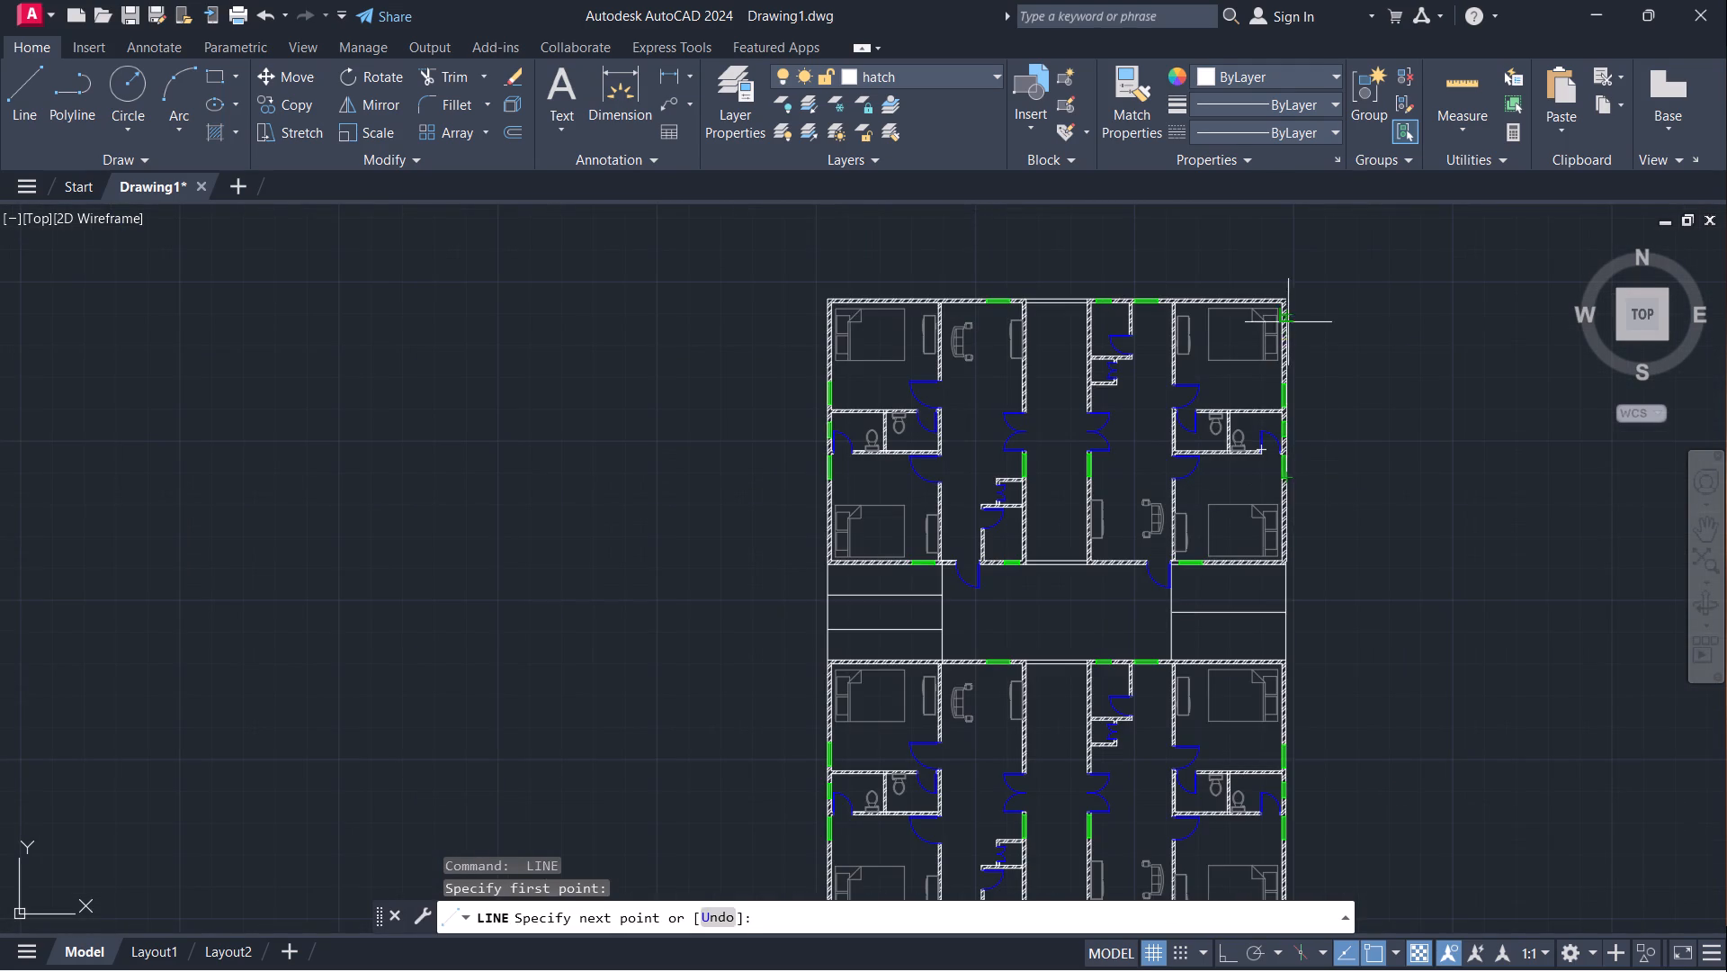
{"action": "scroll", "coordinate": [1284, 300], "scroll_direction": "up", "scroll_amount": 4}
{"action": "left_click", "coordinate": [1284, 300]}
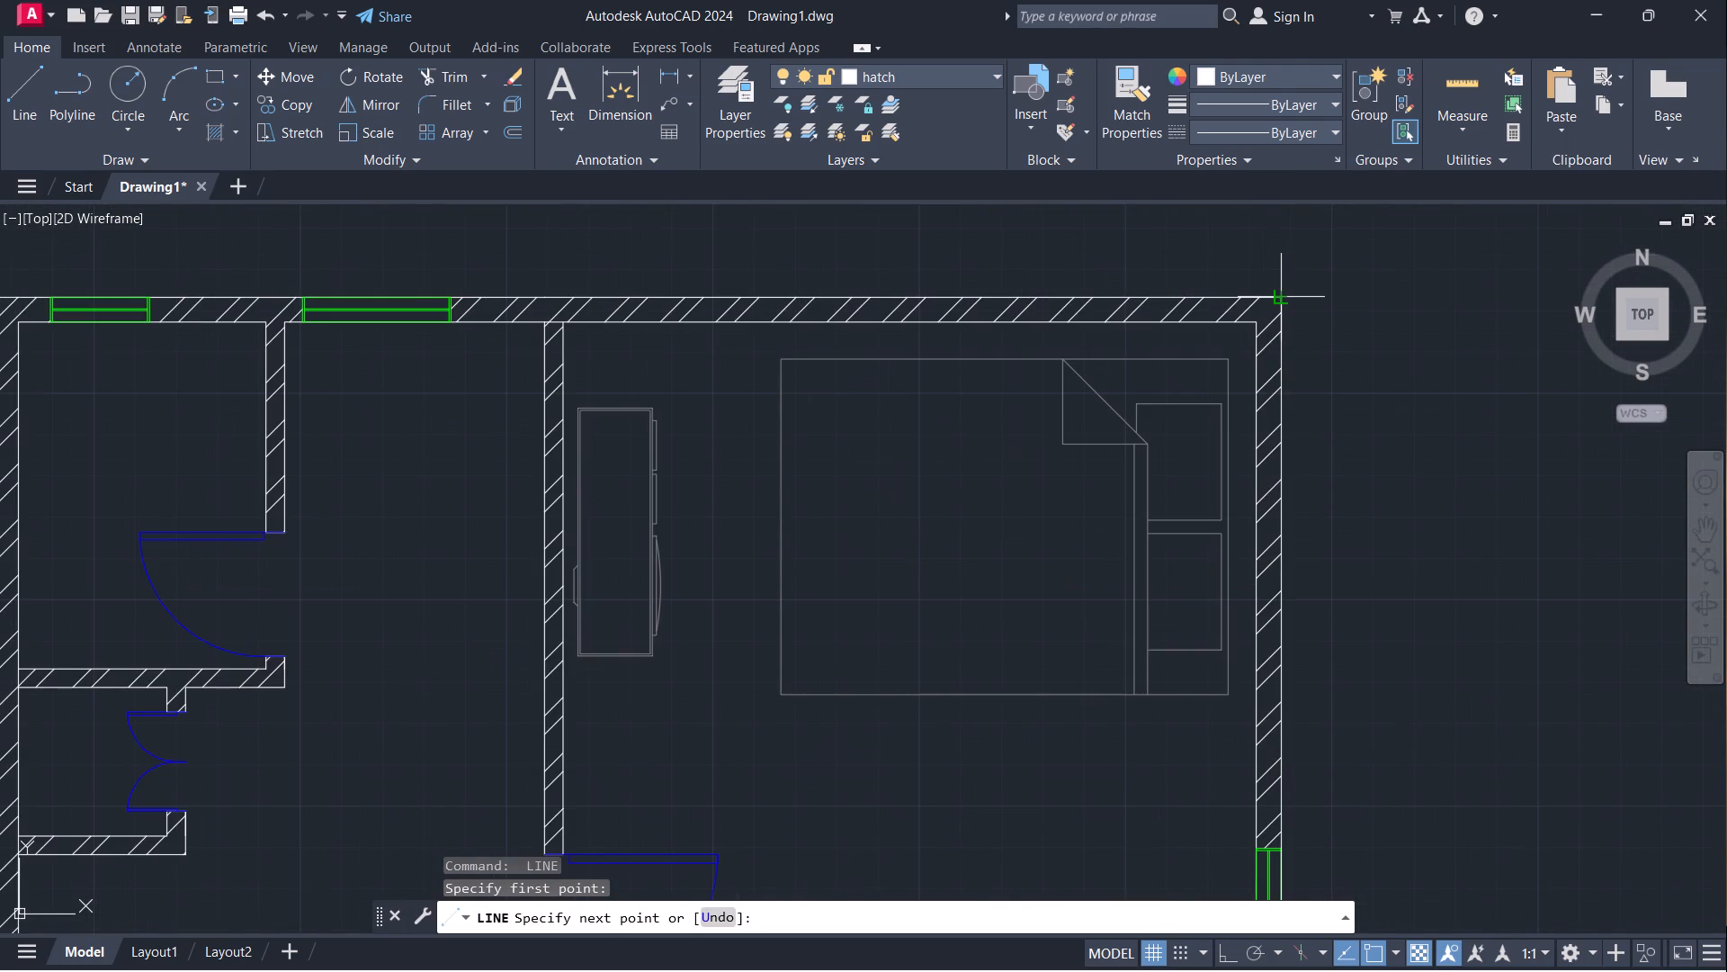
{"action": "key", "text": "Escape"}
Copy the two entrance doors in the north block's south wall straight north onto the outer face of its north wall, with Ortho on.
{"action": "scroll", "coordinate": [1335, 329], "scroll_direction": "down", "scroll_amount": 4}
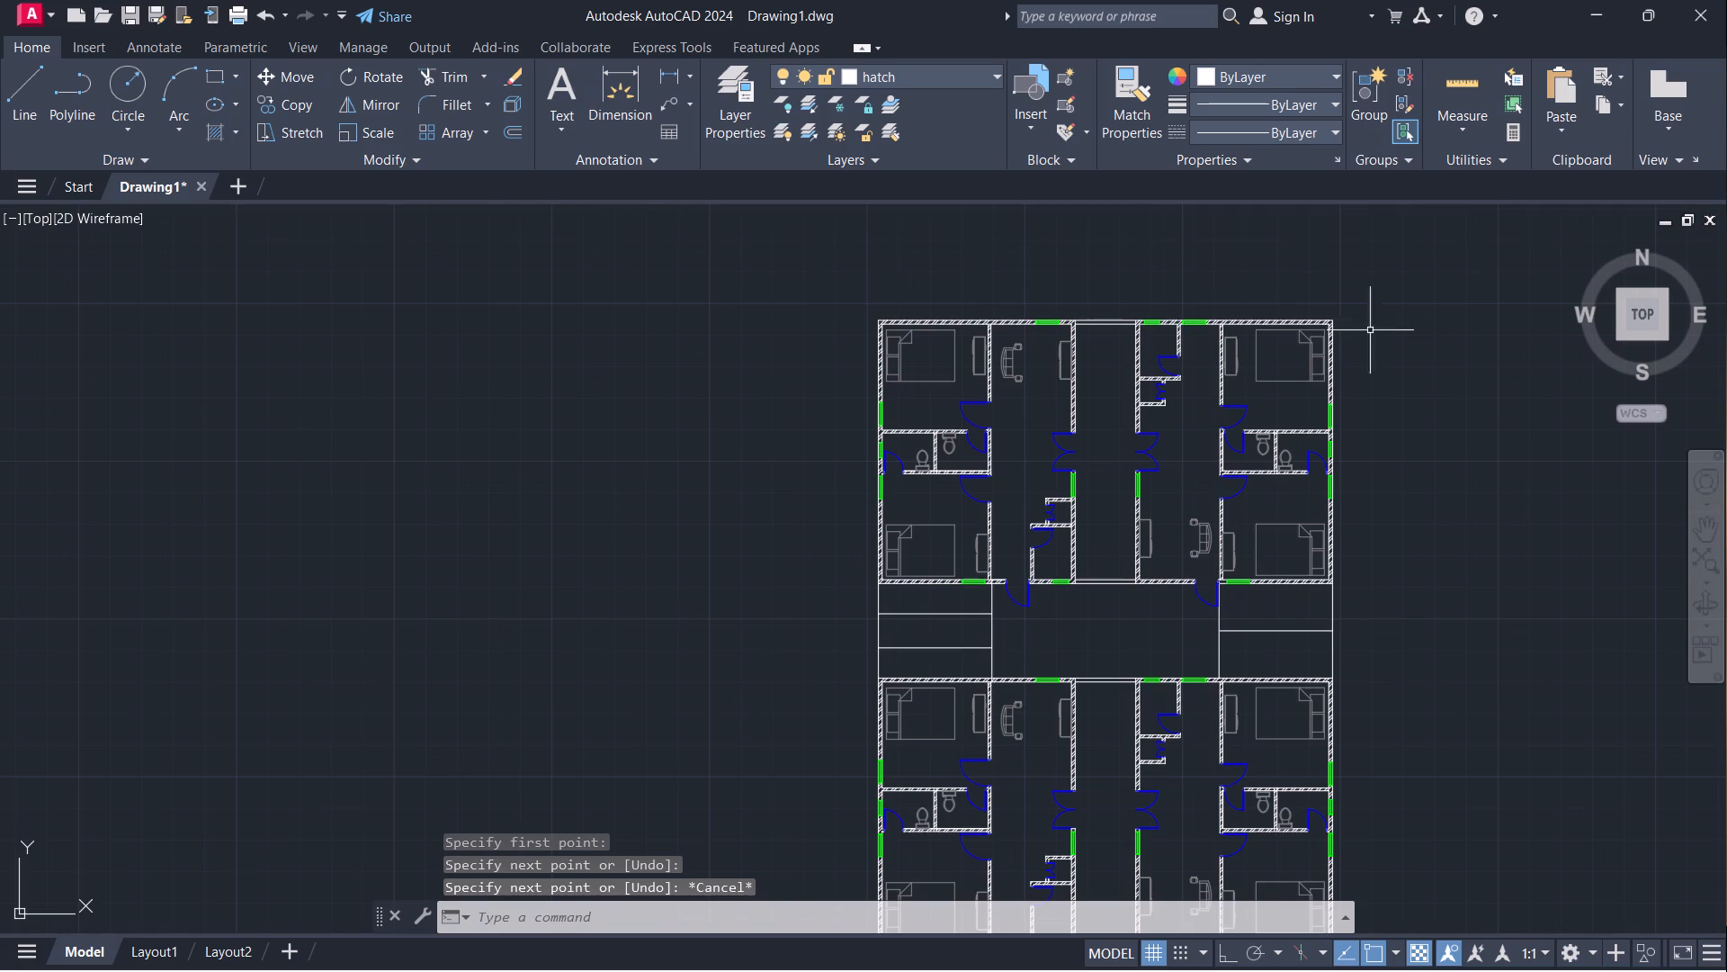
{"action": "scroll", "coordinate": [1066, 624], "scroll_direction": "up", "scroll_amount": 2}
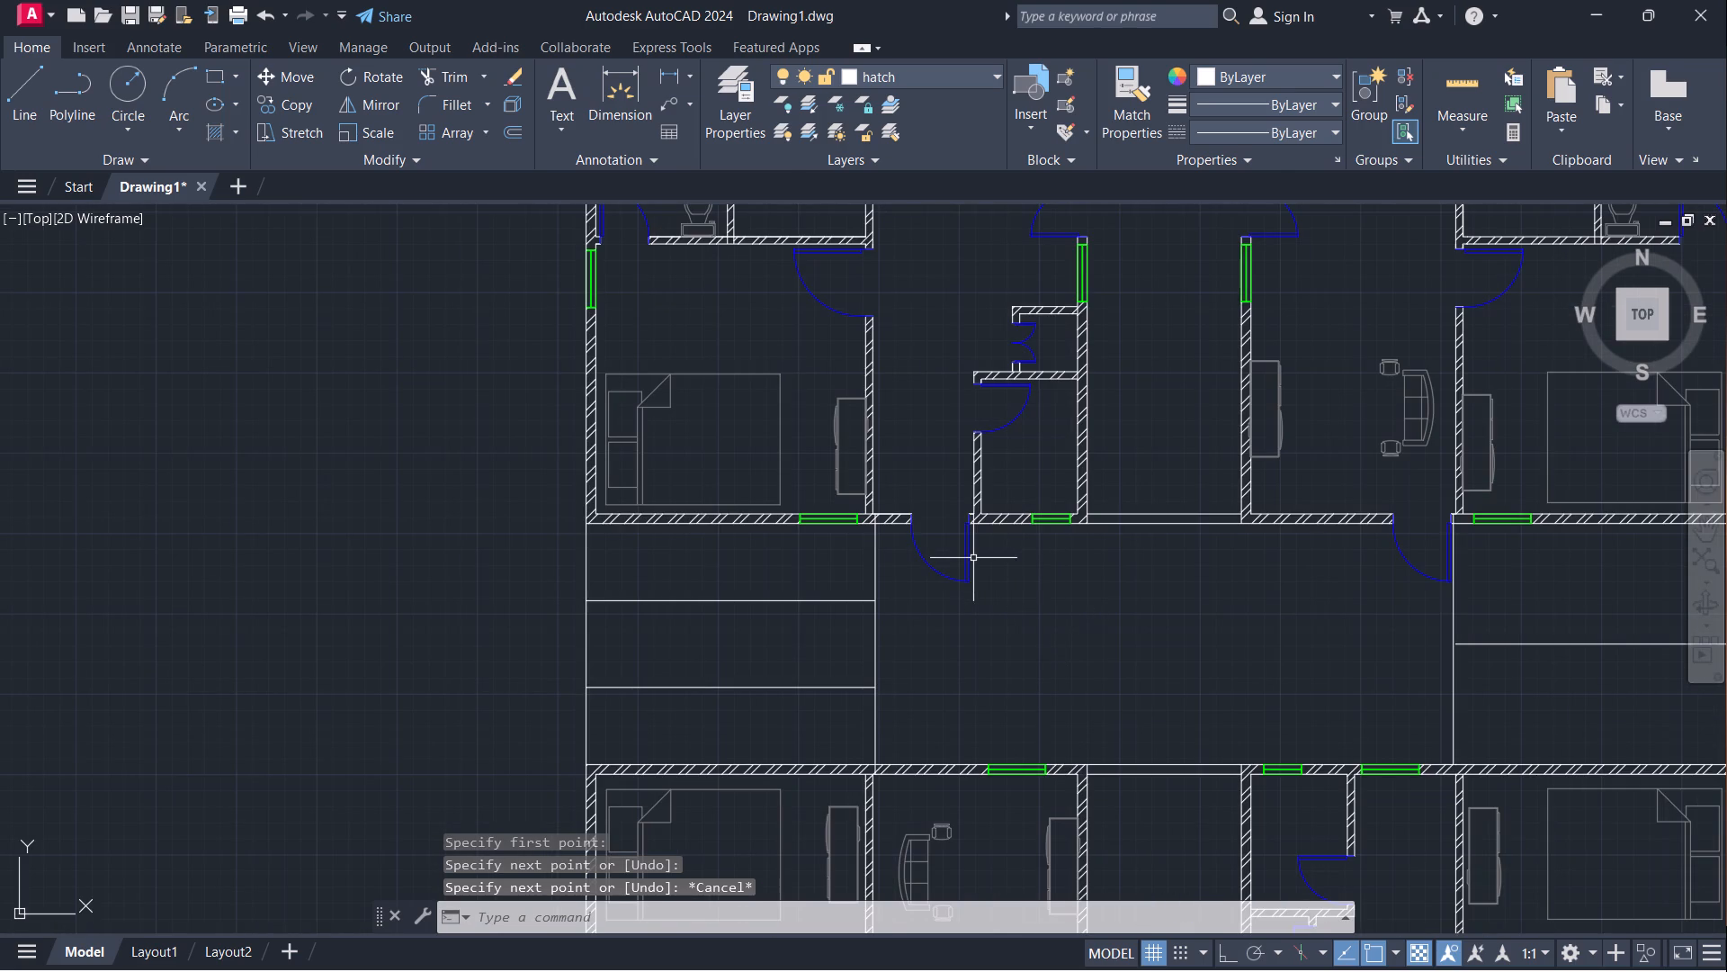
{"action": "left_click", "coordinate": [971, 562]}
{"action": "left_click", "coordinate": [1429, 576]}
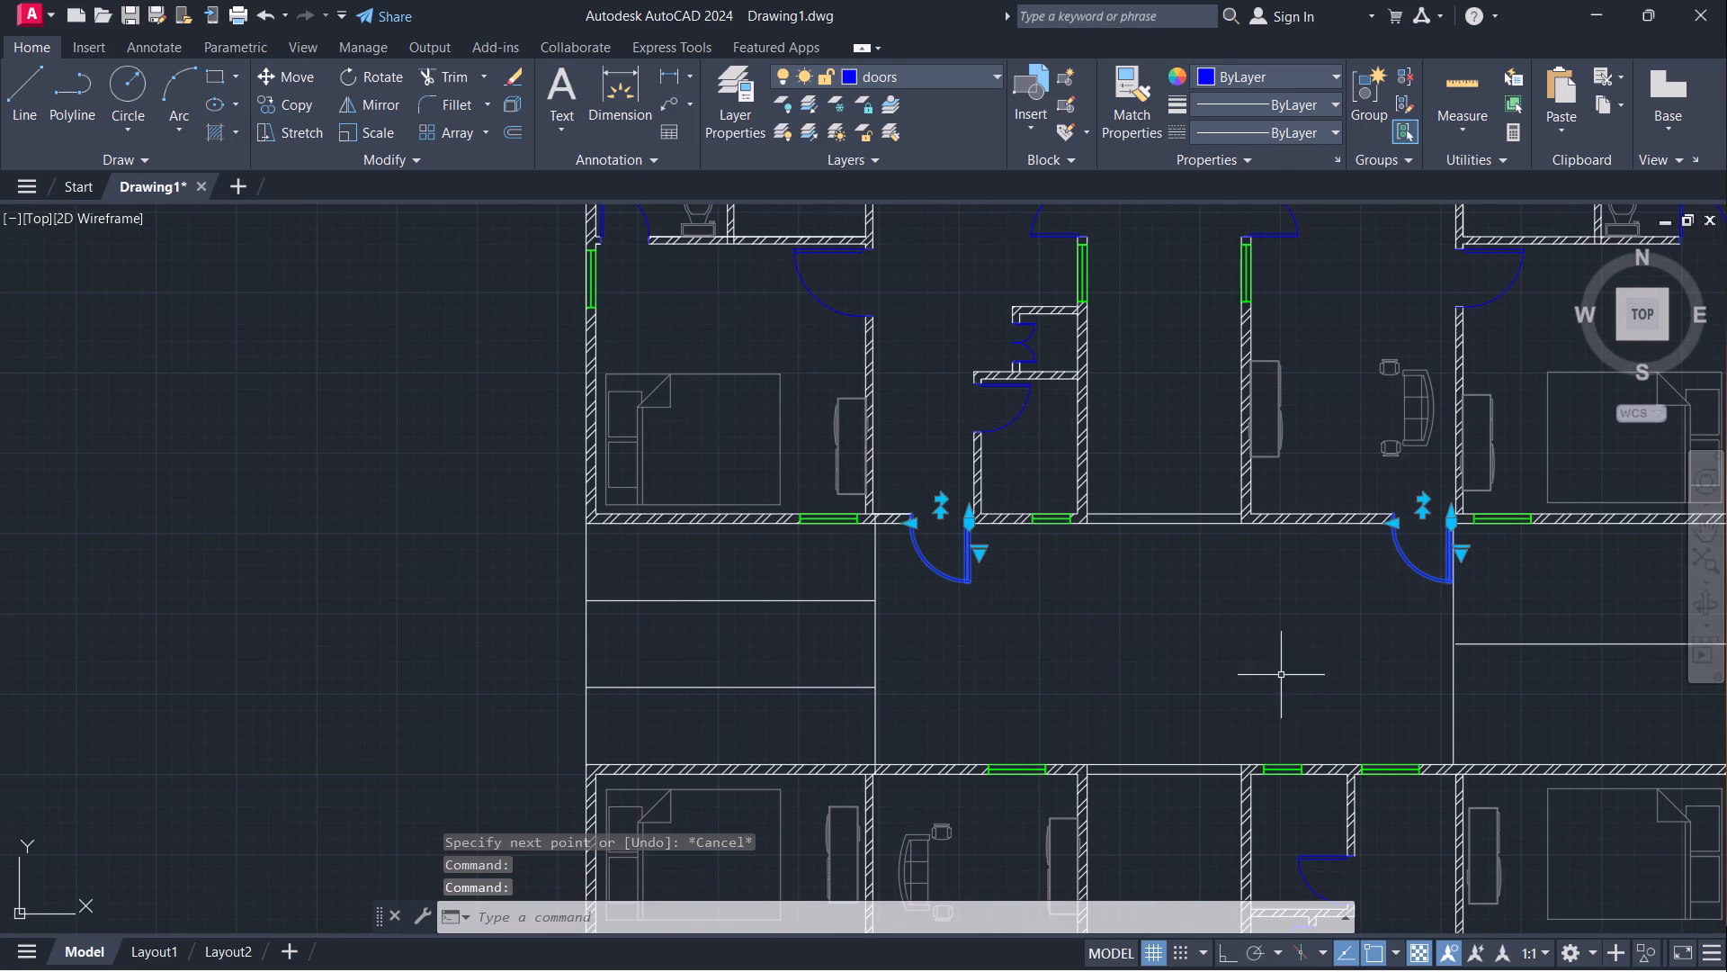
{"action": "scroll", "coordinate": [1245, 670], "scroll_direction": "down", "scroll_amount": 2}
{"action": "middle_click_drag", "start_coordinate": [1245, 670], "coordinate": [1076, 732]}
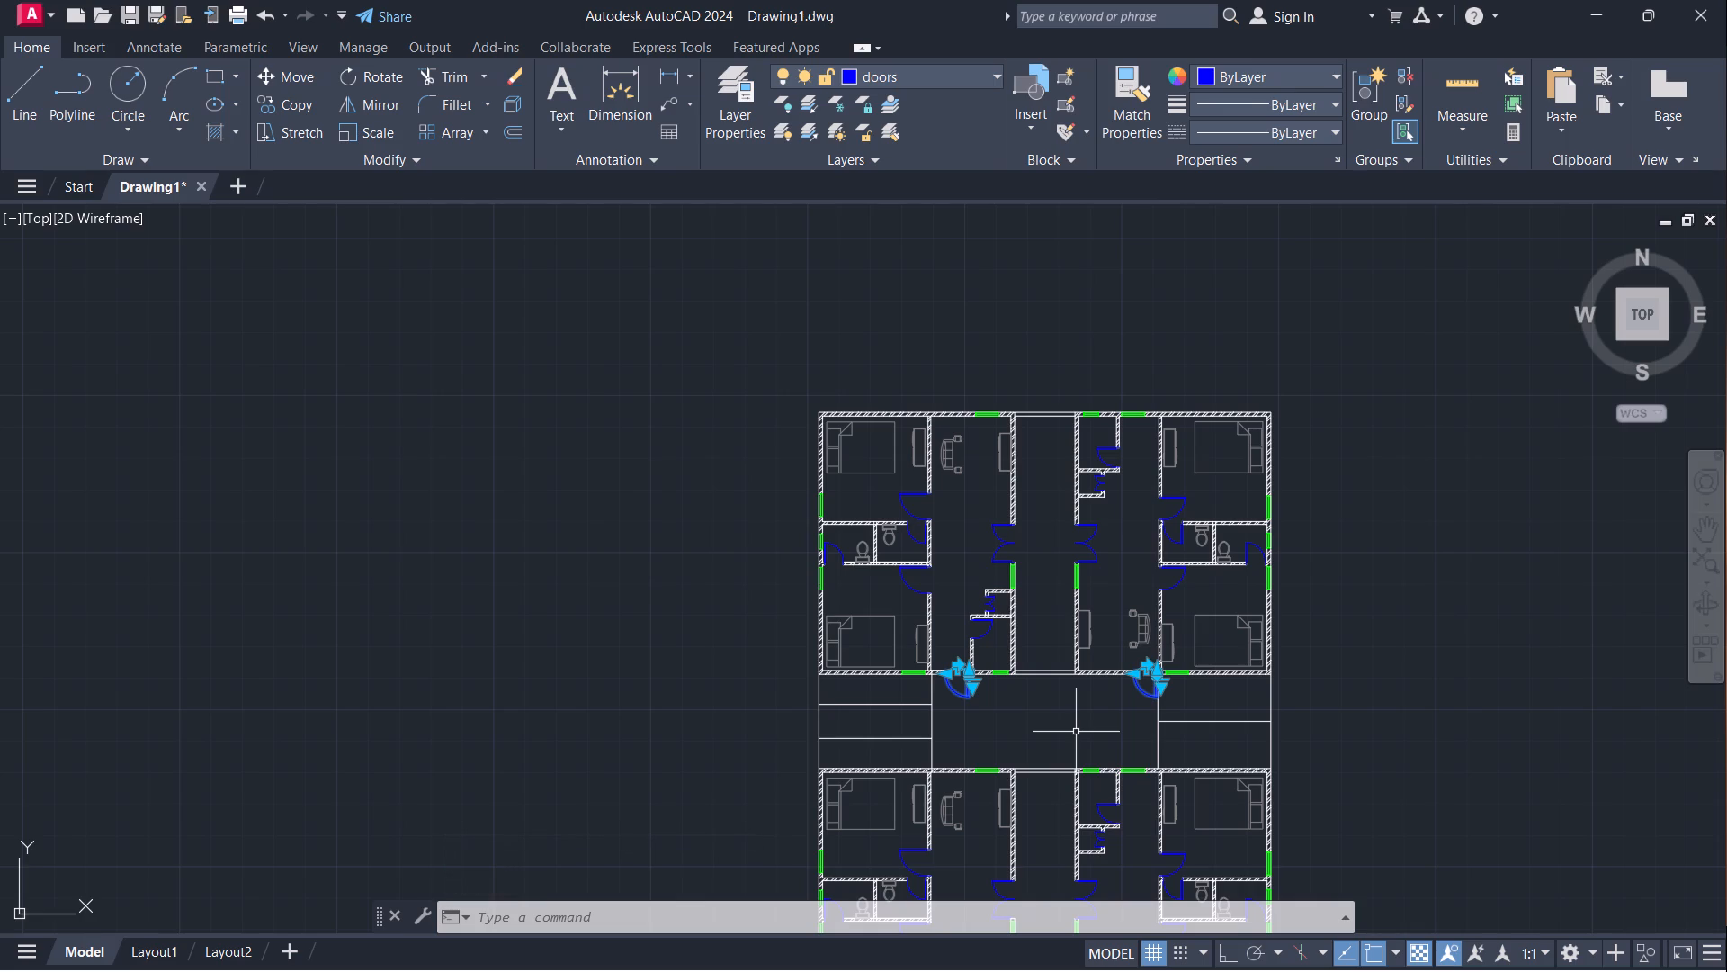
{"action": "key", "text": "c"}
{"action": "key", "text": "o"}
{"action": "key", "text": "Return"}
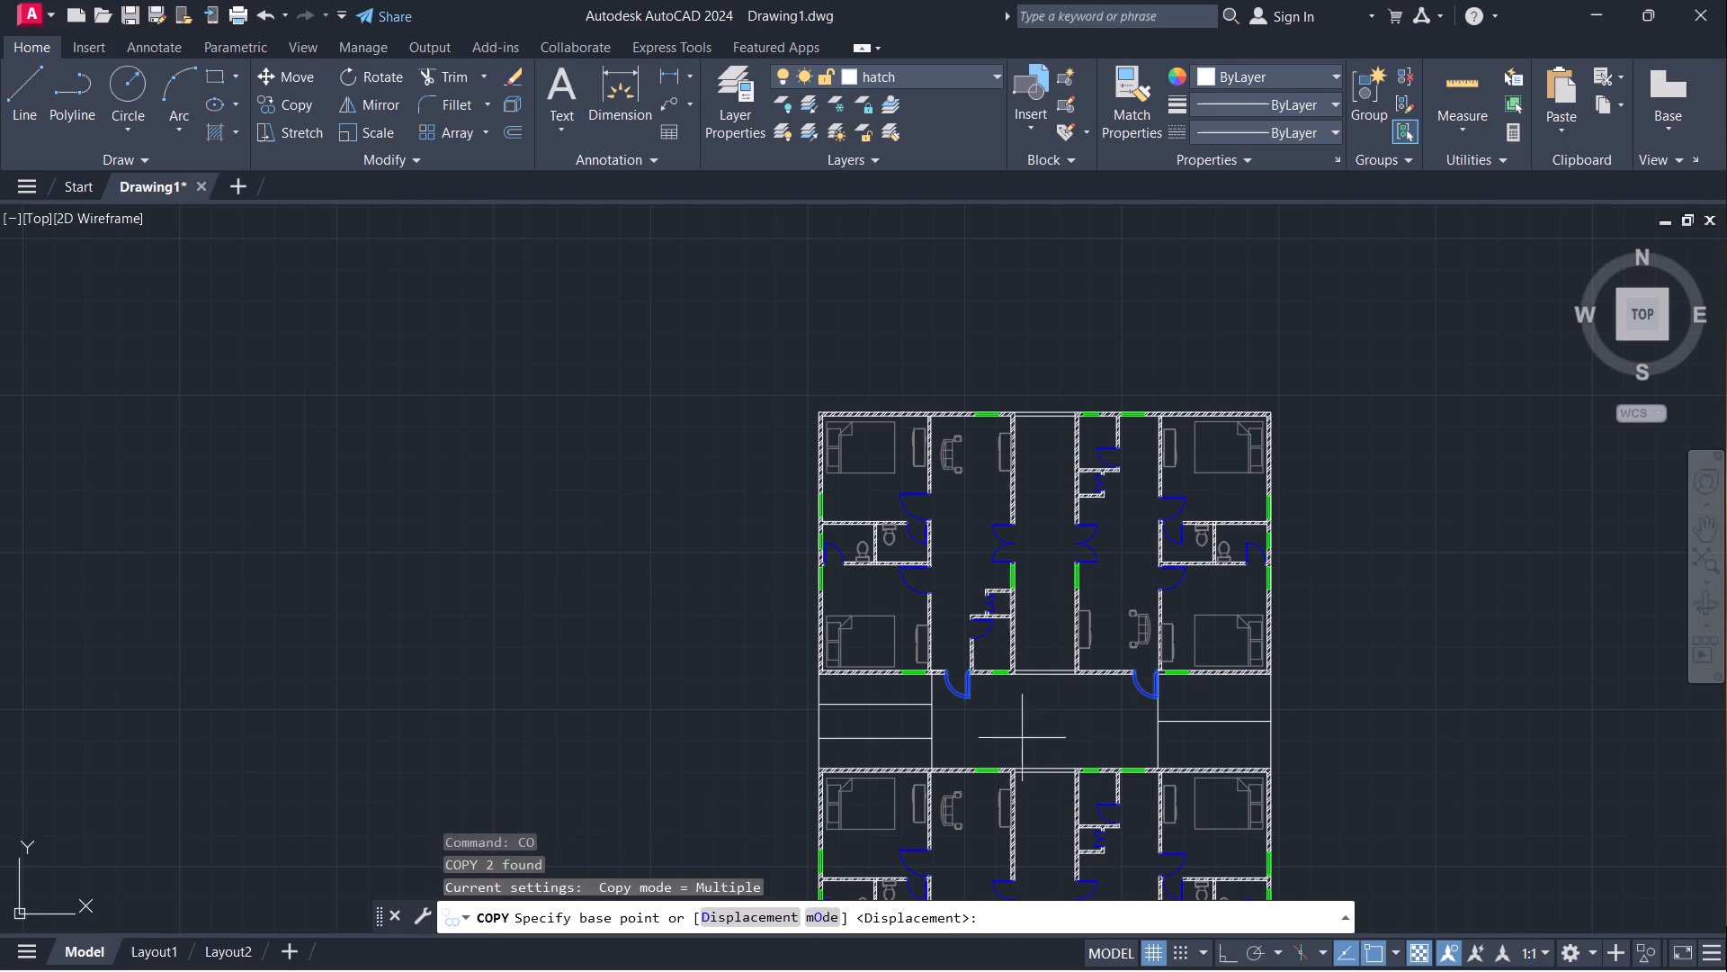
{"action": "scroll", "coordinate": [951, 663], "scroll_direction": "up", "scroll_amount": 2}
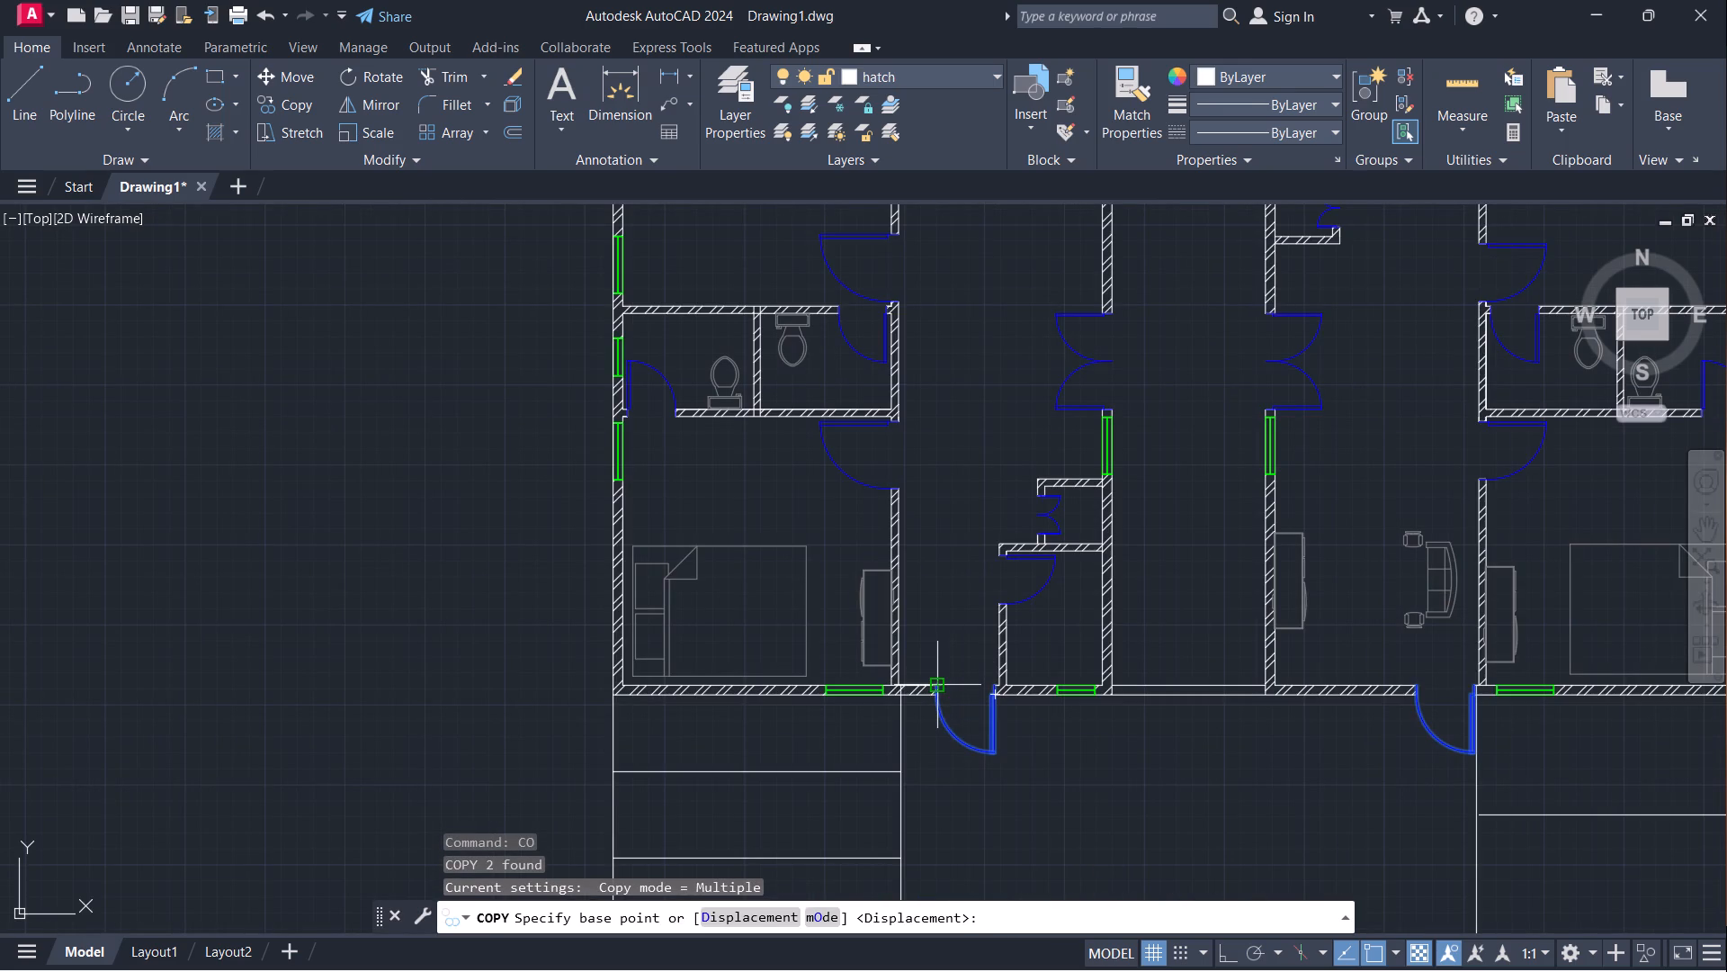
{"action": "left_click", "coordinate": [940, 682]}
{"action": "scroll", "coordinate": [938, 400], "scroll_direction": "down", "scroll_amount": 2}
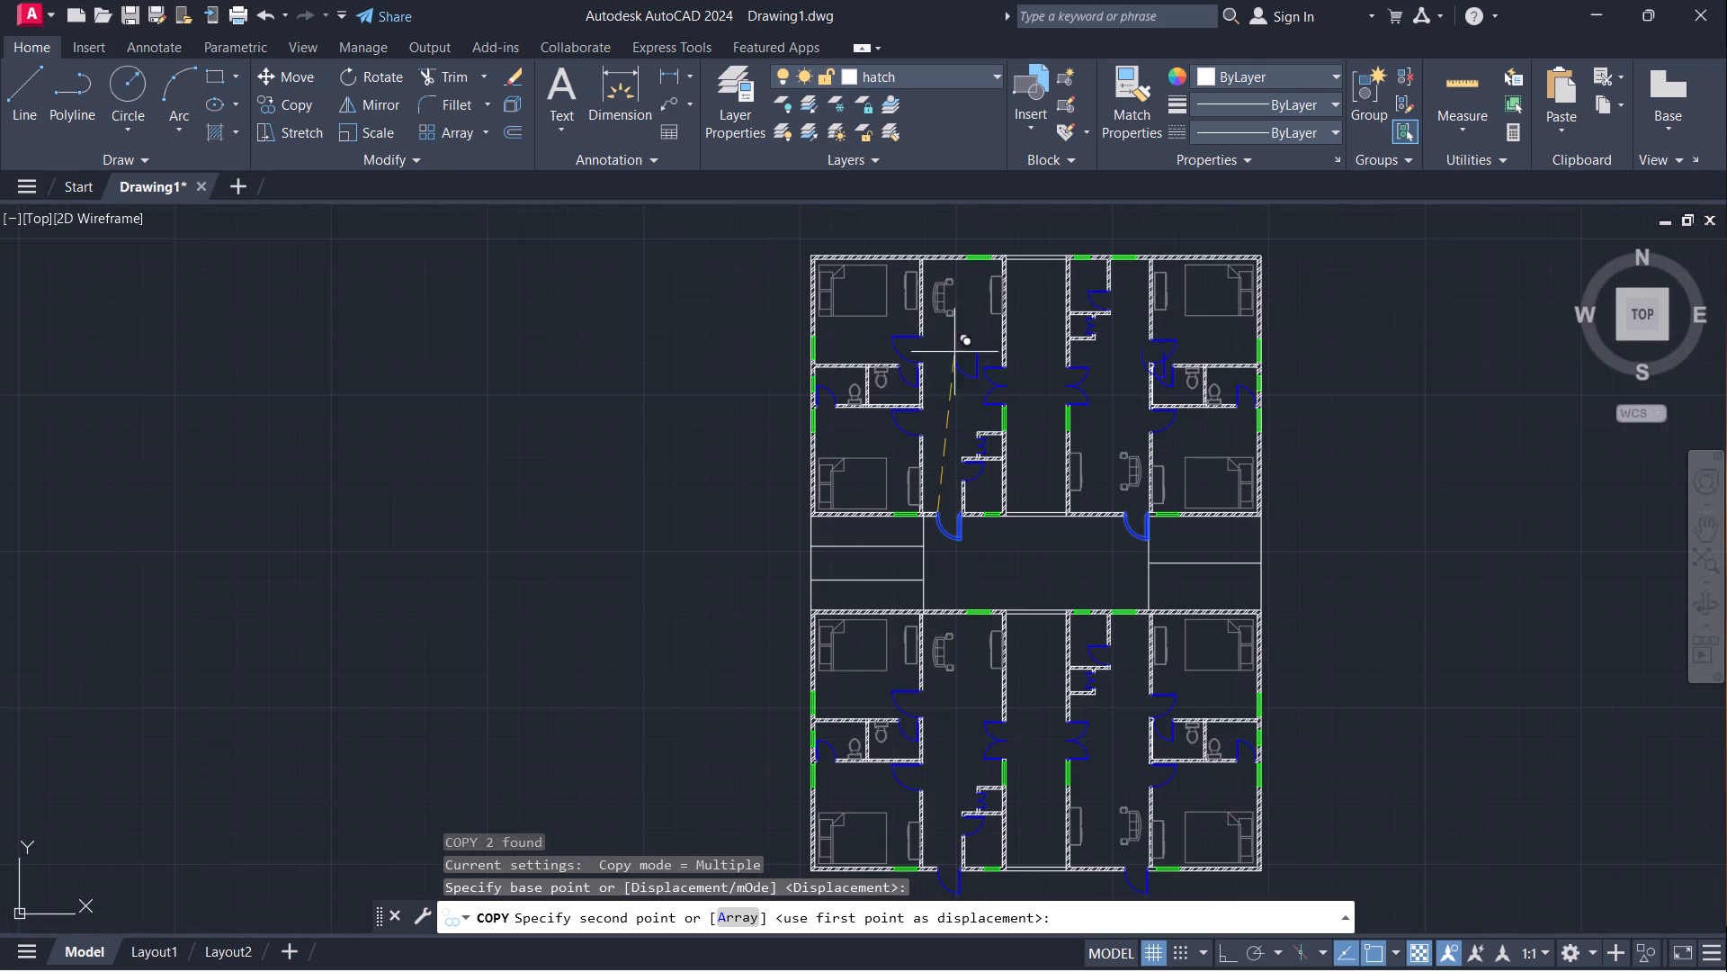
{"action": "scroll", "coordinate": [958, 258], "scroll_direction": "up", "scroll_amount": 6}
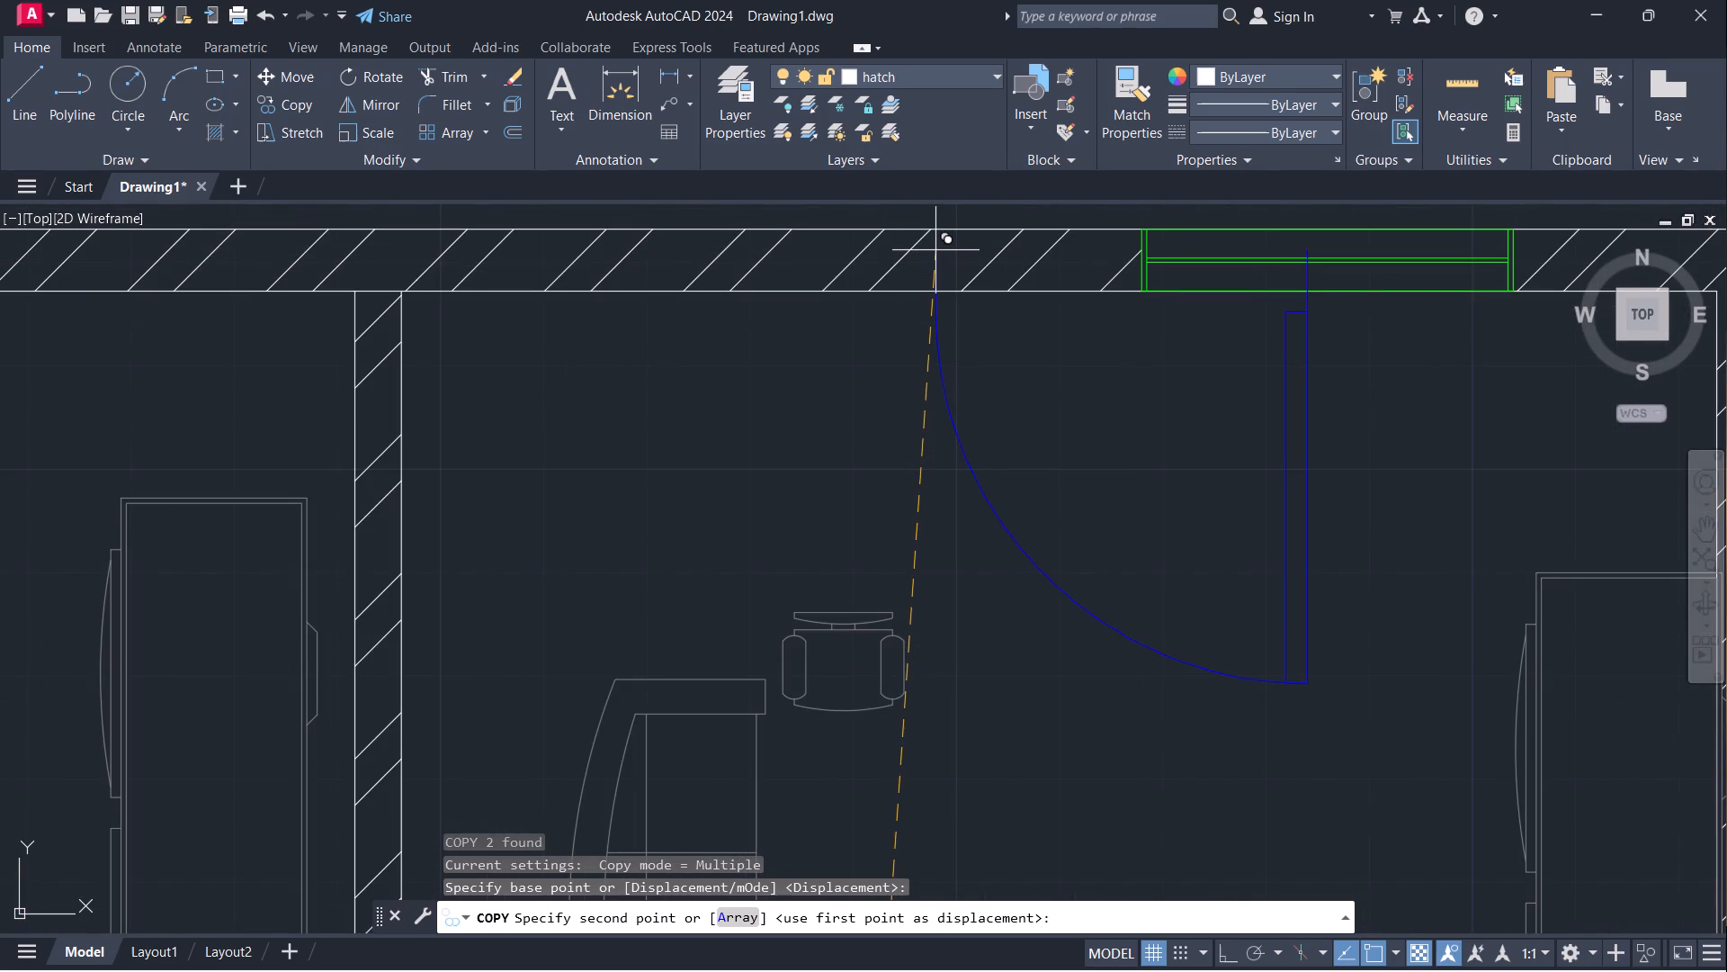
{"action": "key", "text": "F8"}
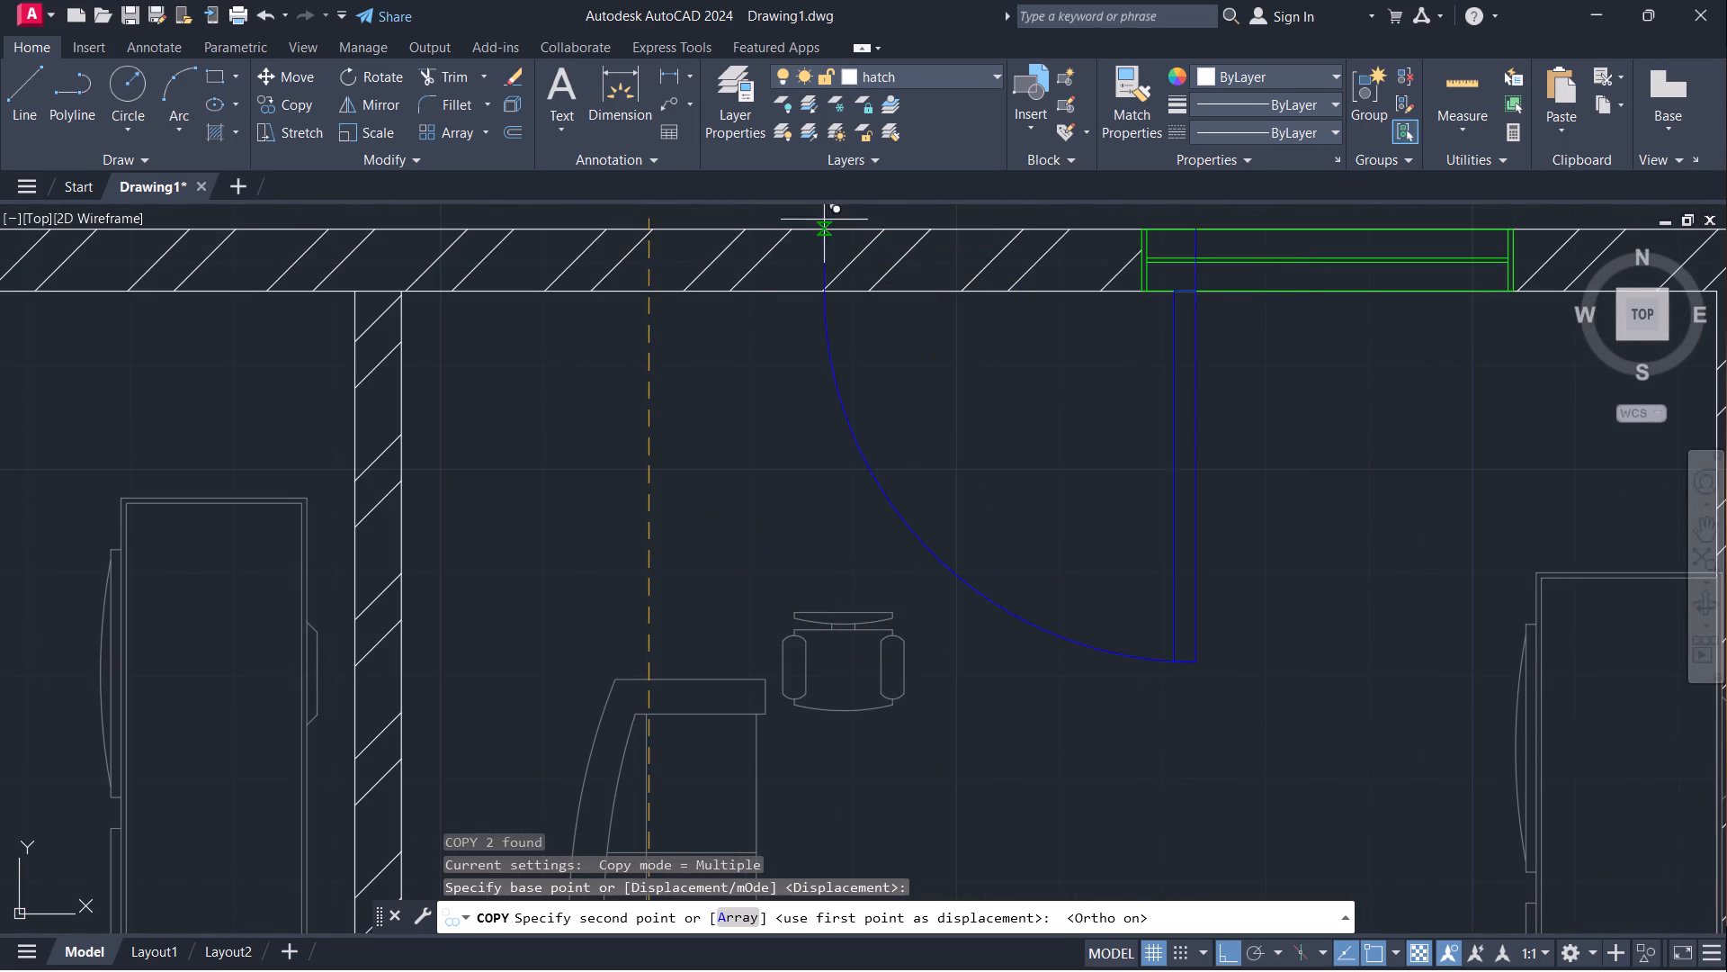
{"action": "left_click", "coordinate": [649, 235]}
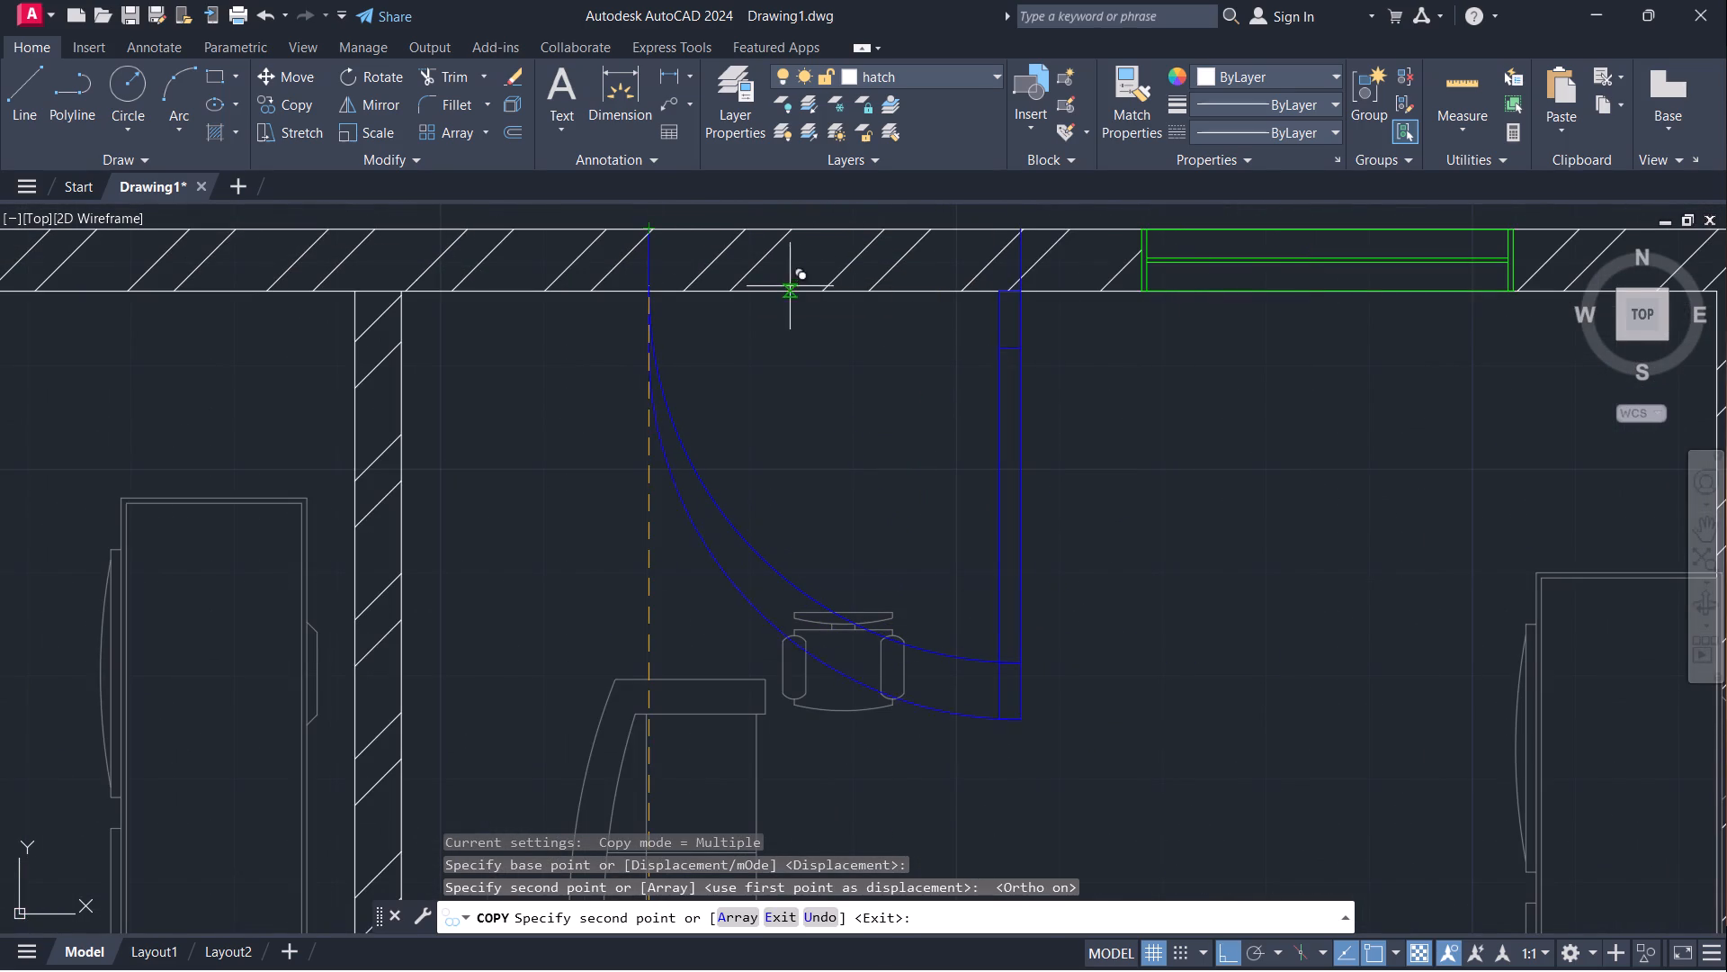
{"action": "key", "text": "Escape"}
Mirror the two copied doors across the outer face of the north block's north wall so they swing outward, keeping the source doors.
{"action": "scroll", "coordinate": [990, 418], "scroll_direction": "down", "scroll_amount": 1}
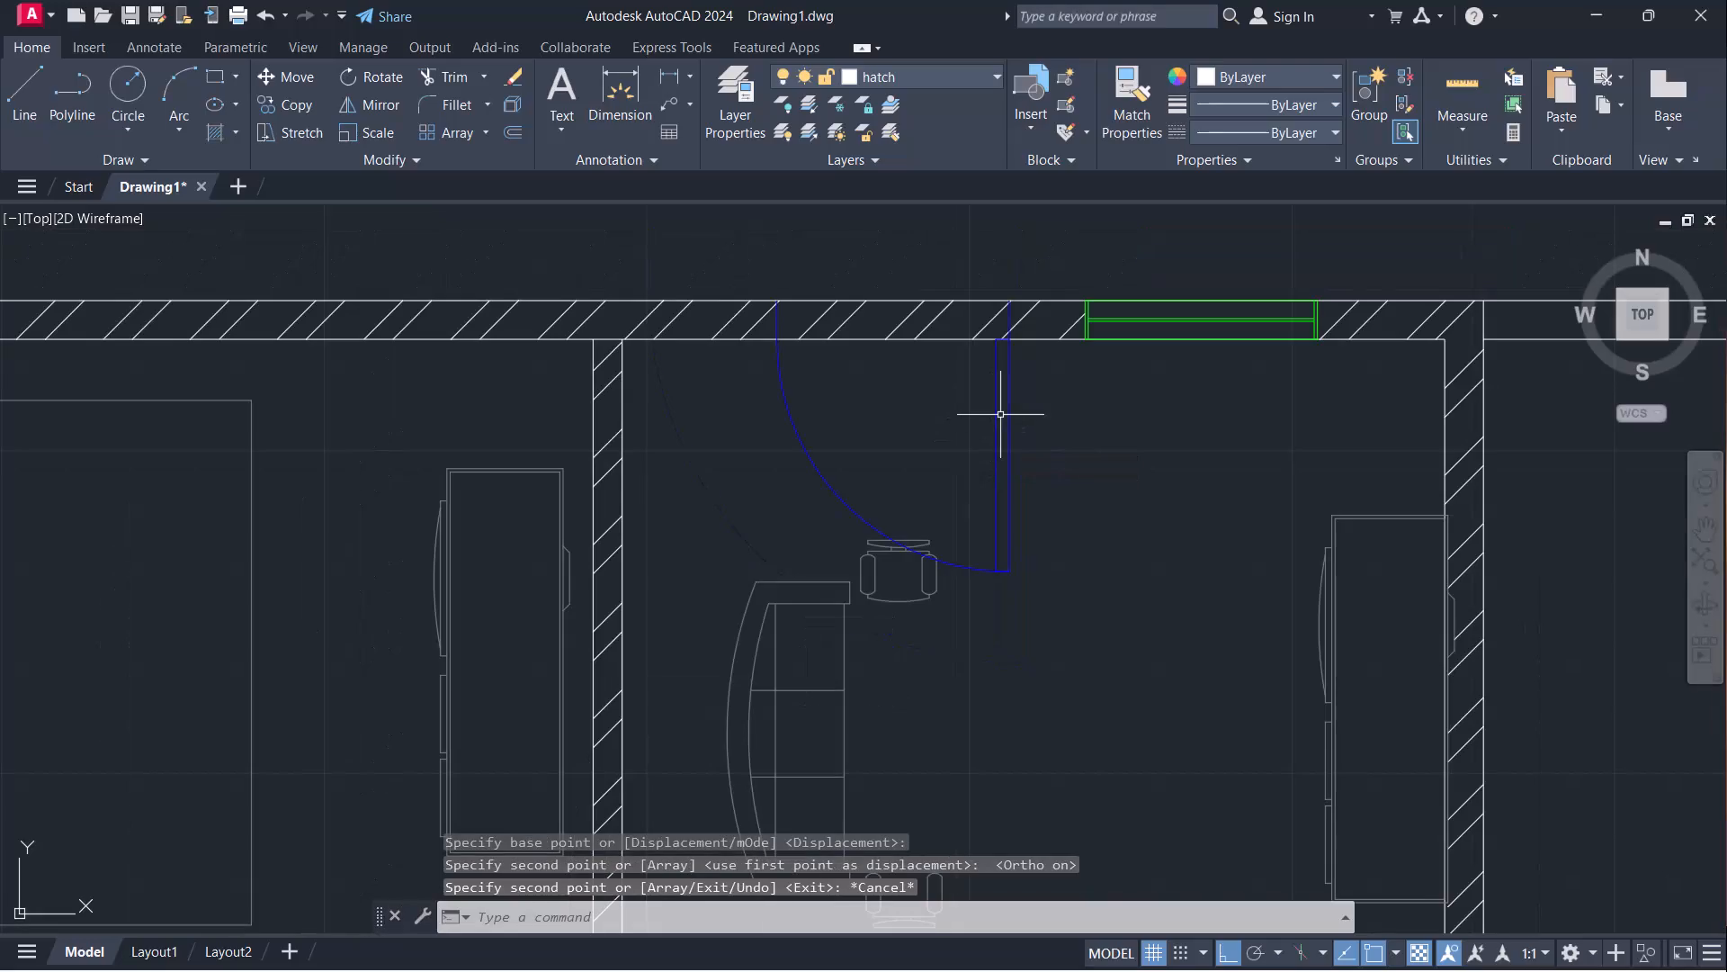
{"action": "left_click", "coordinate": [1005, 566]}
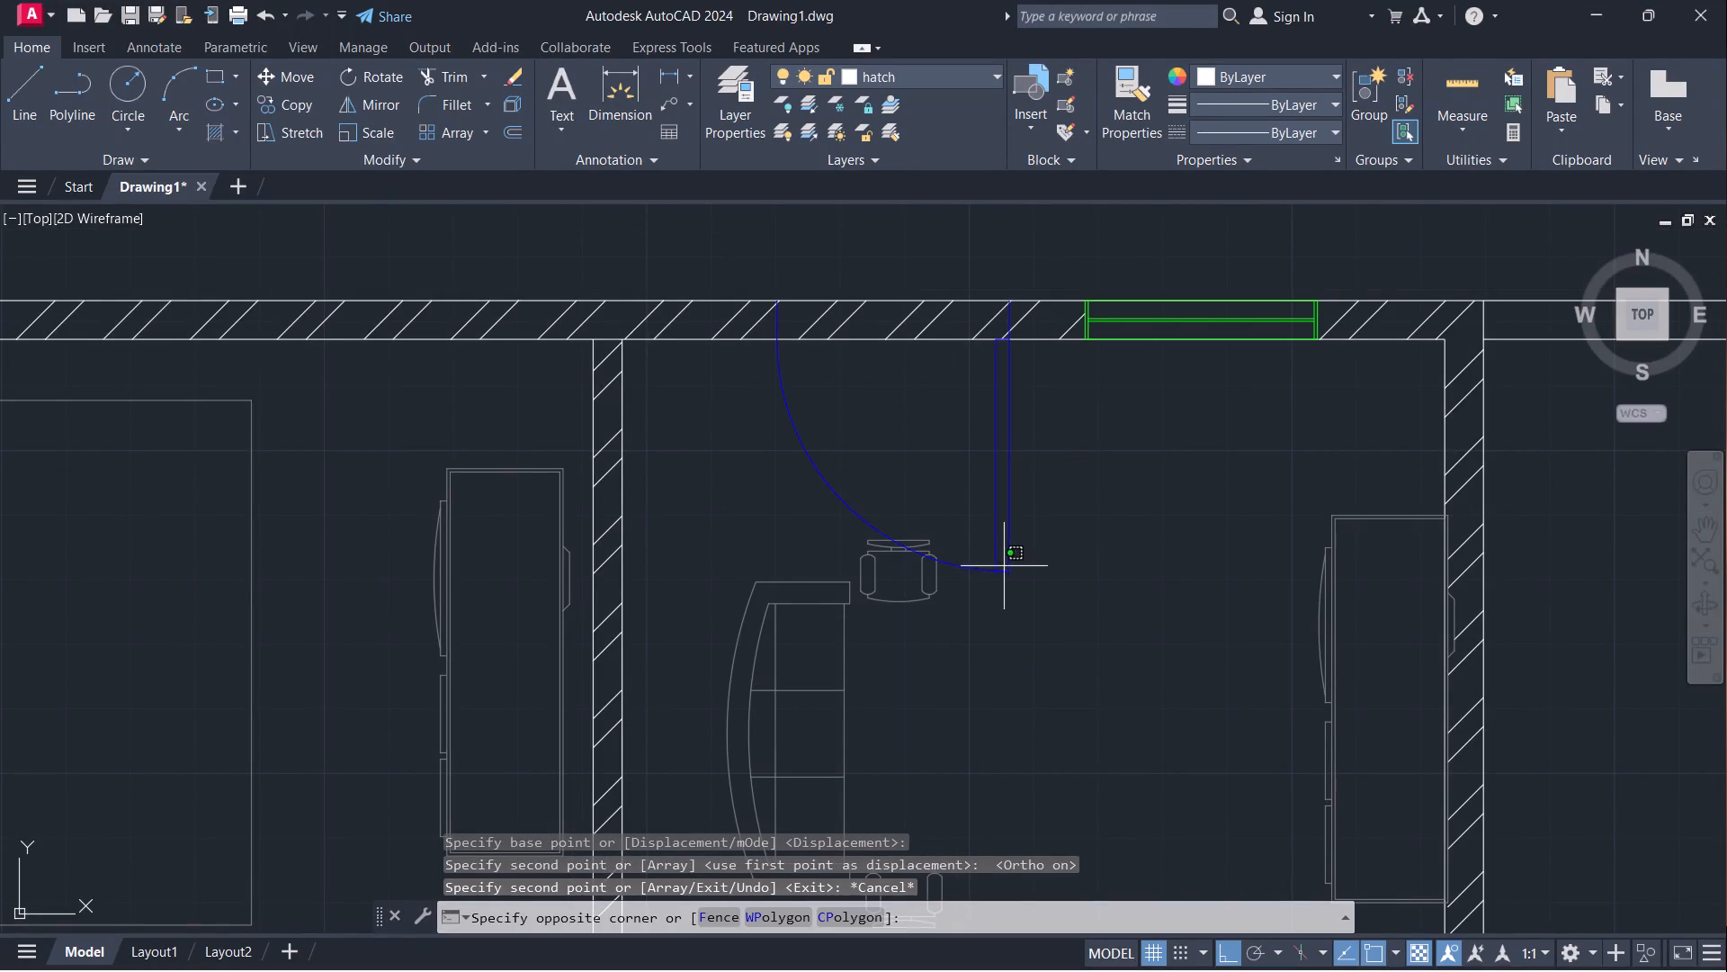
{"action": "left_click", "coordinate": [993, 584]}
{"action": "scroll", "coordinate": [1018, 613], "scroll_direction": "down", "scroll_amount": 3}
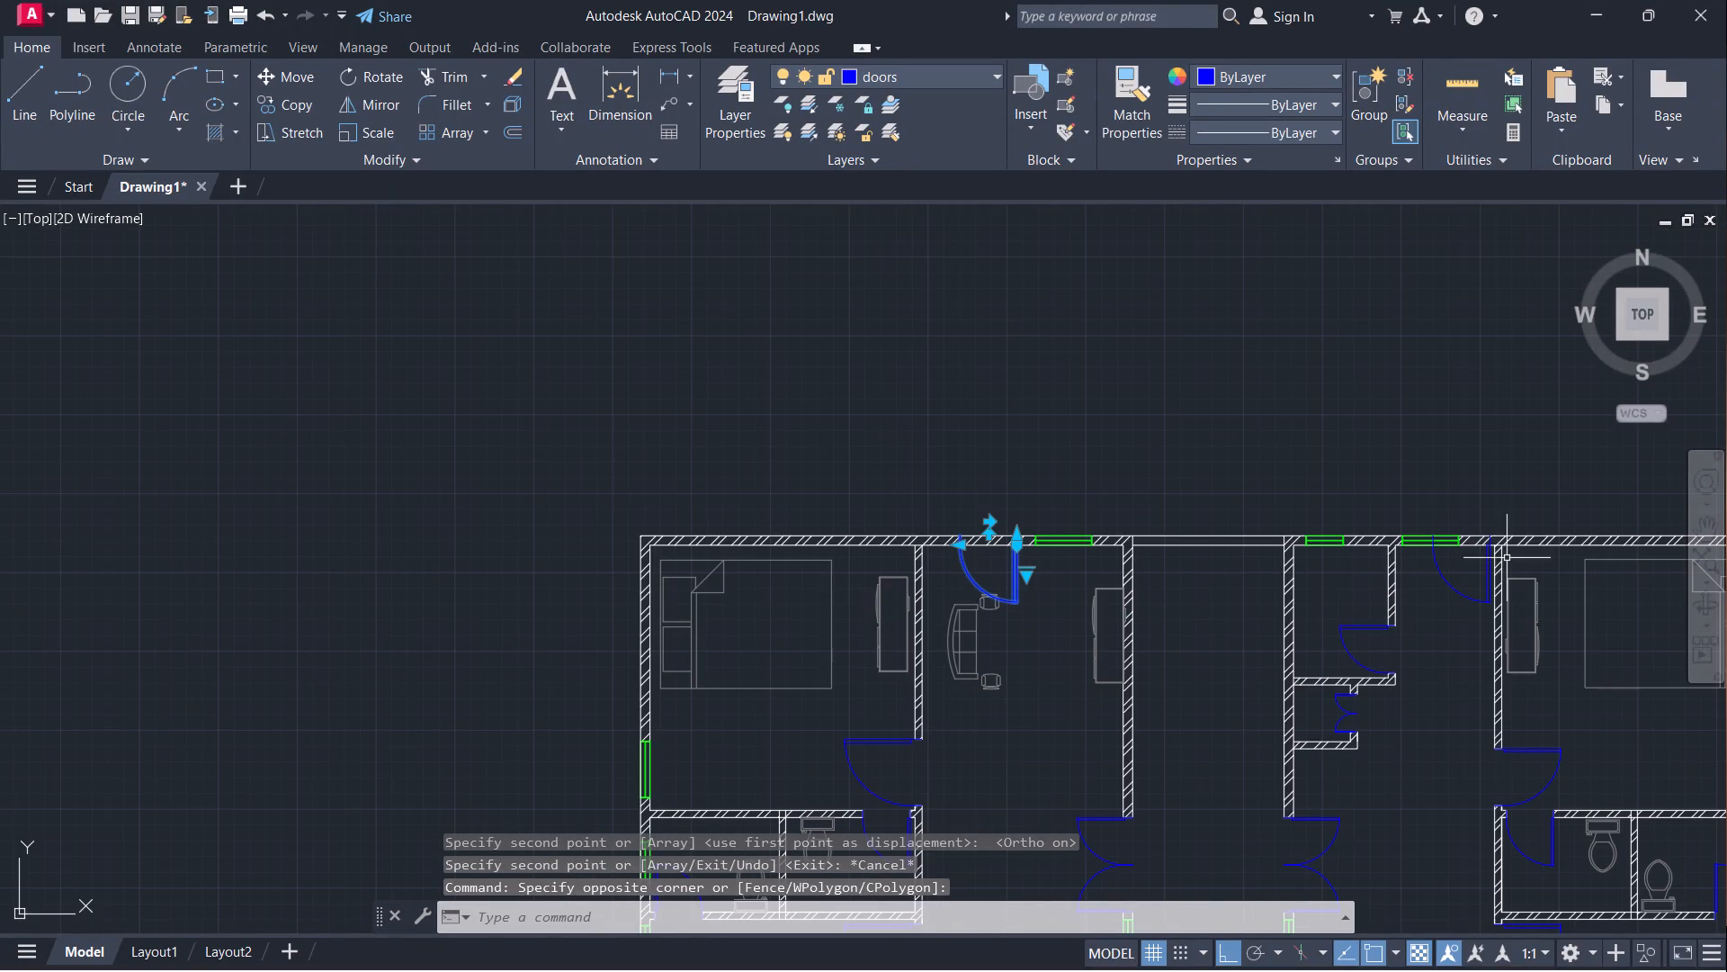
{"action": "left_click", "coordinate": [1456, 590]}
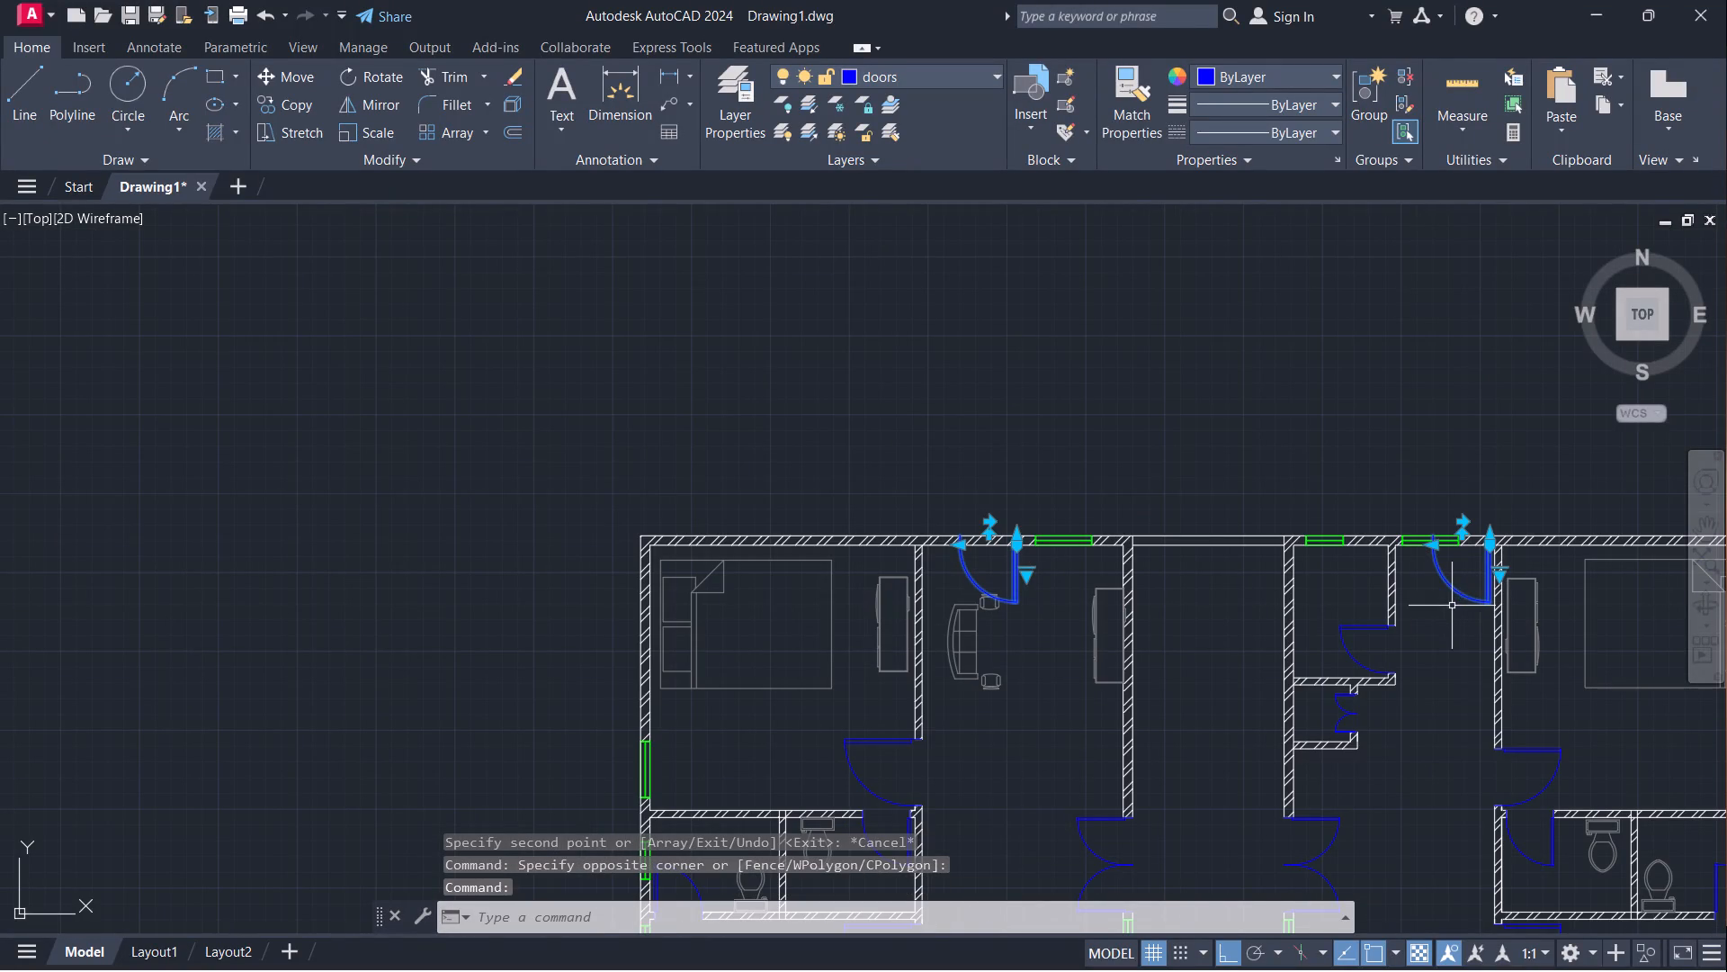
{"action": "type", "text": "mi"}
{"action": "key", "text": "Return"}
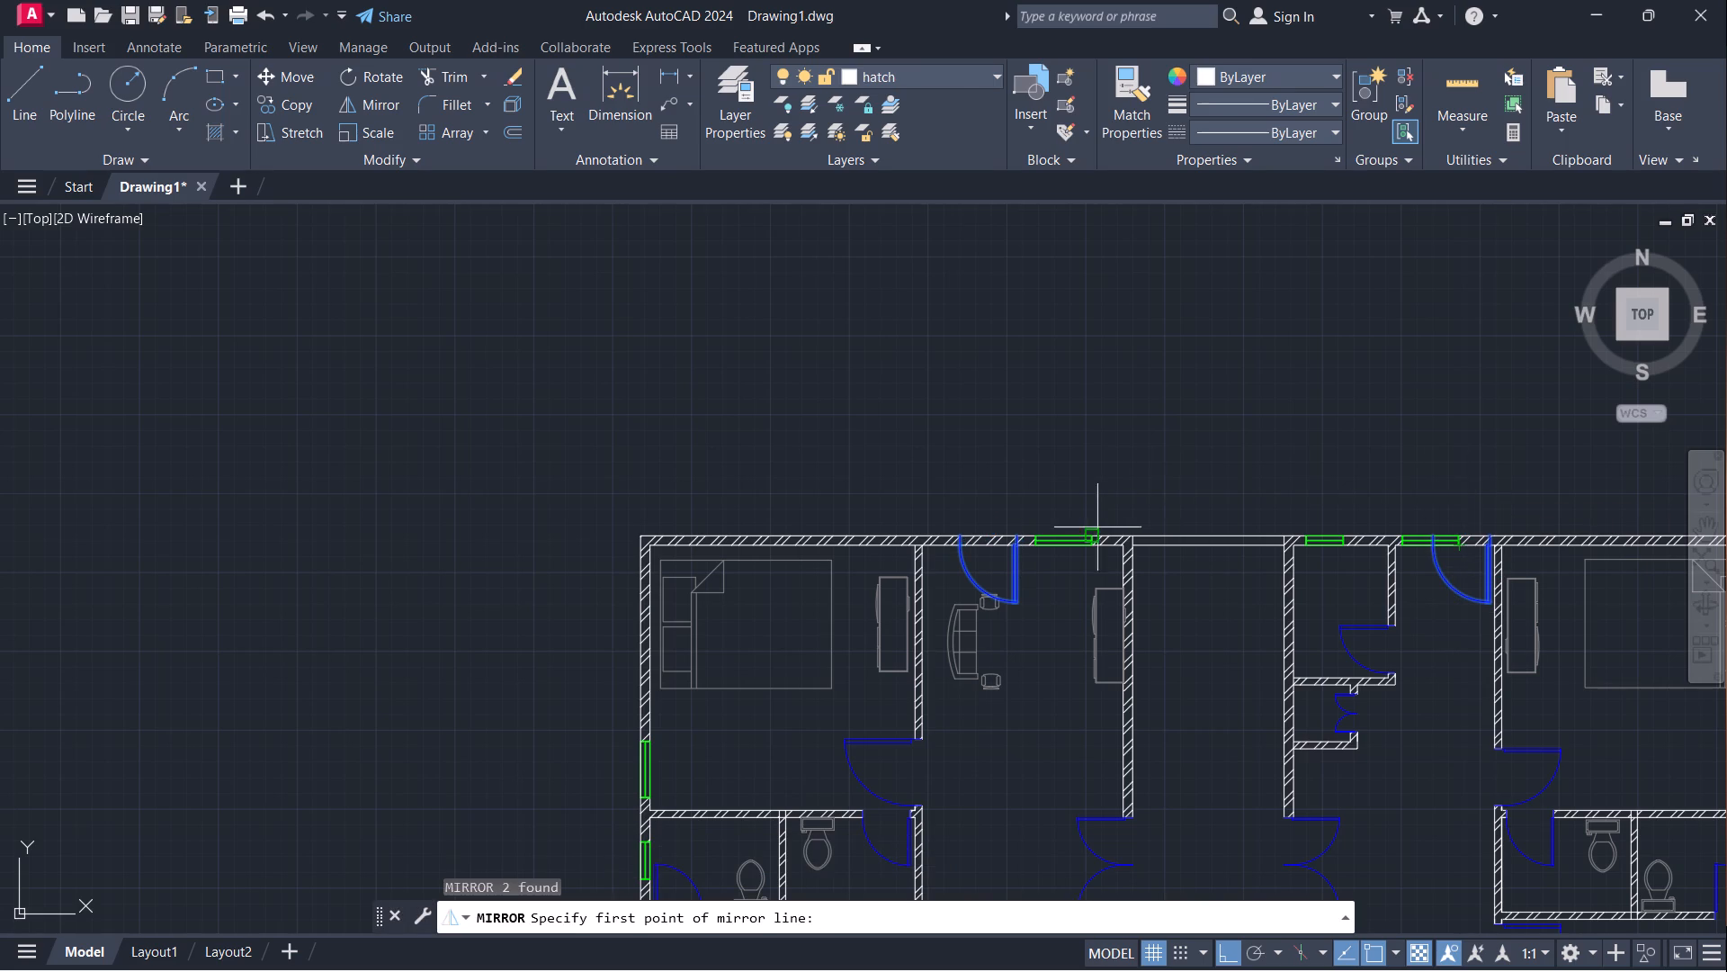
{"action": "scroll", "coordinate": [1082, 530], "scroll_direction": "up", "scroll_amount": 2}
{"action": "left_click", "coordinate": [921, 544]}
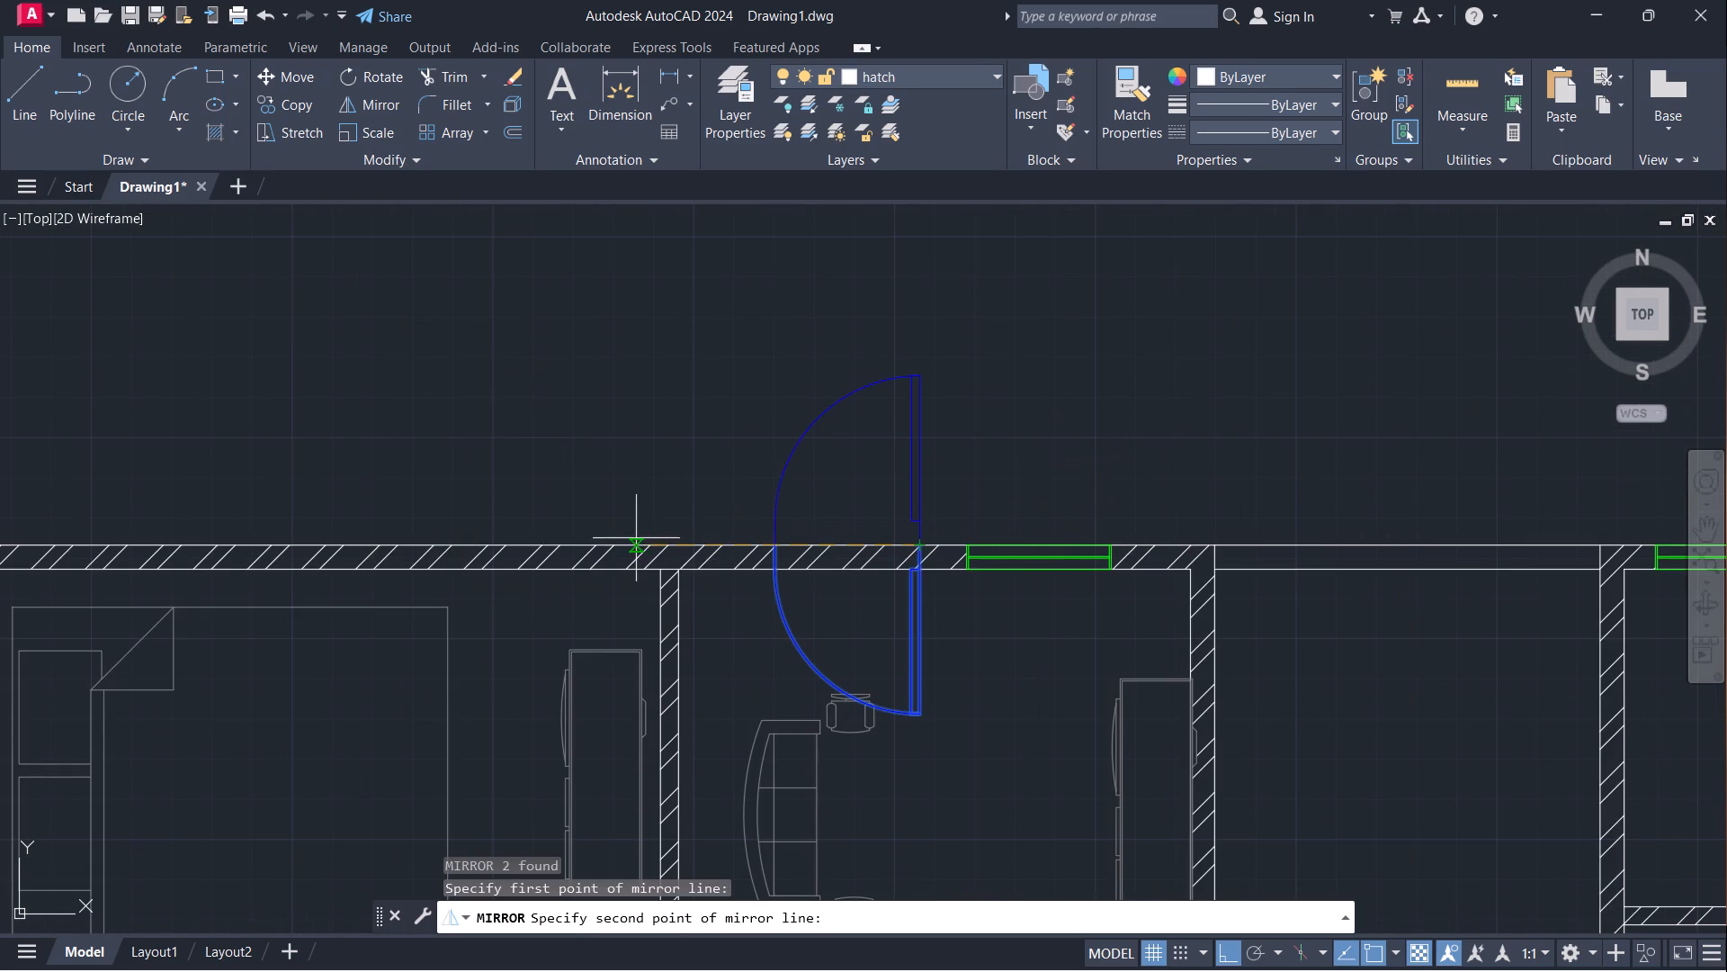
{"action": "left_click", "coordinate": [546, 495]}
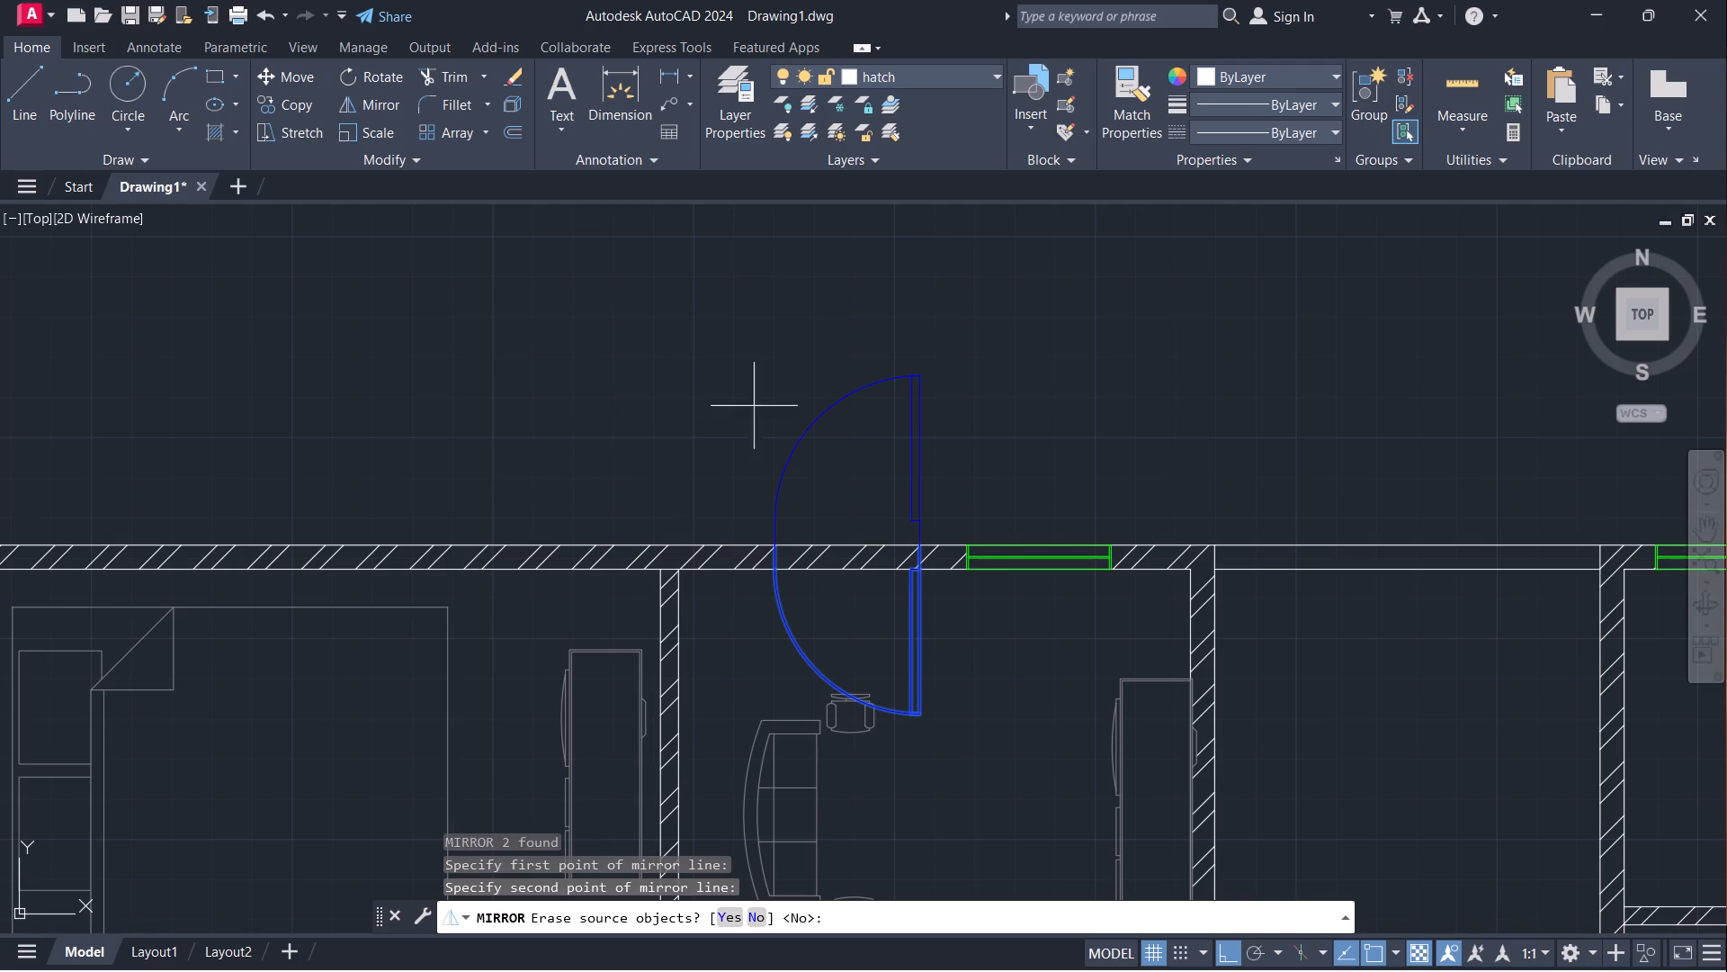
{"action": "scroll", "coordinate": [1174, 397], "scroll_direction": "down", "scroll_amount": 1}
{"action": "middle_click_drag", "start_coordinate": [1291, 361], "coordinate": [937, 289]}
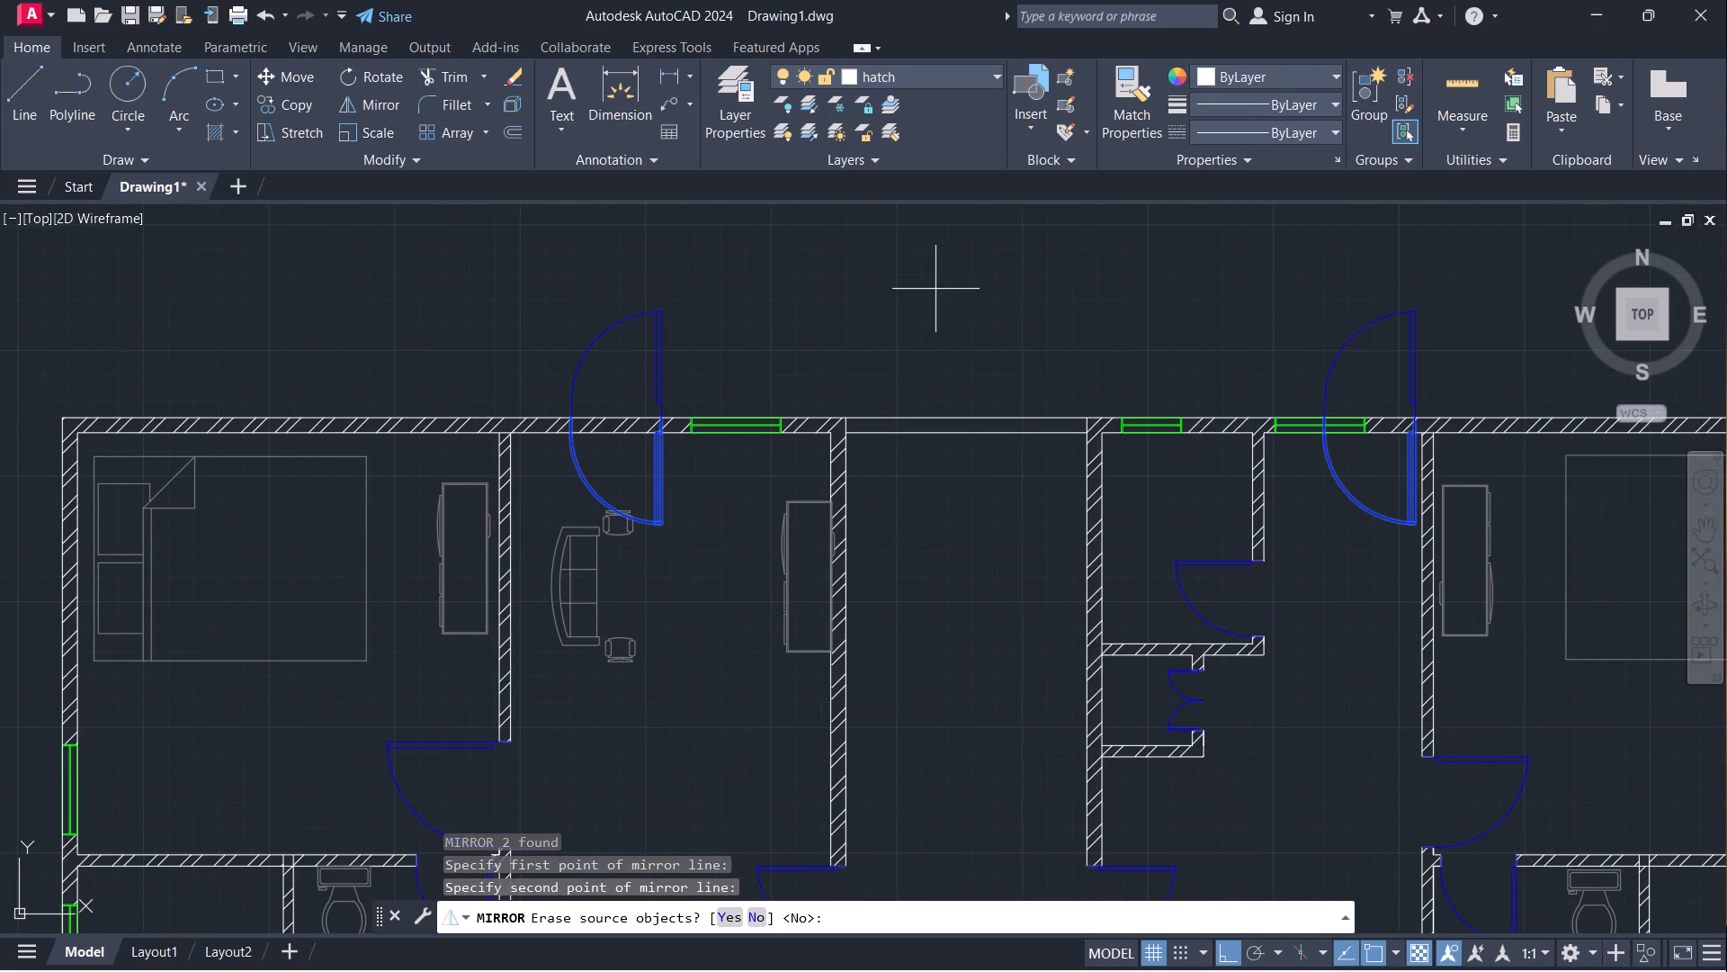
{"action": "key", "text": "Return"}
Erase the two inward-swinging doors at the north block's north wall.
{"action": "left_click", "coordinate": [660, 467]}
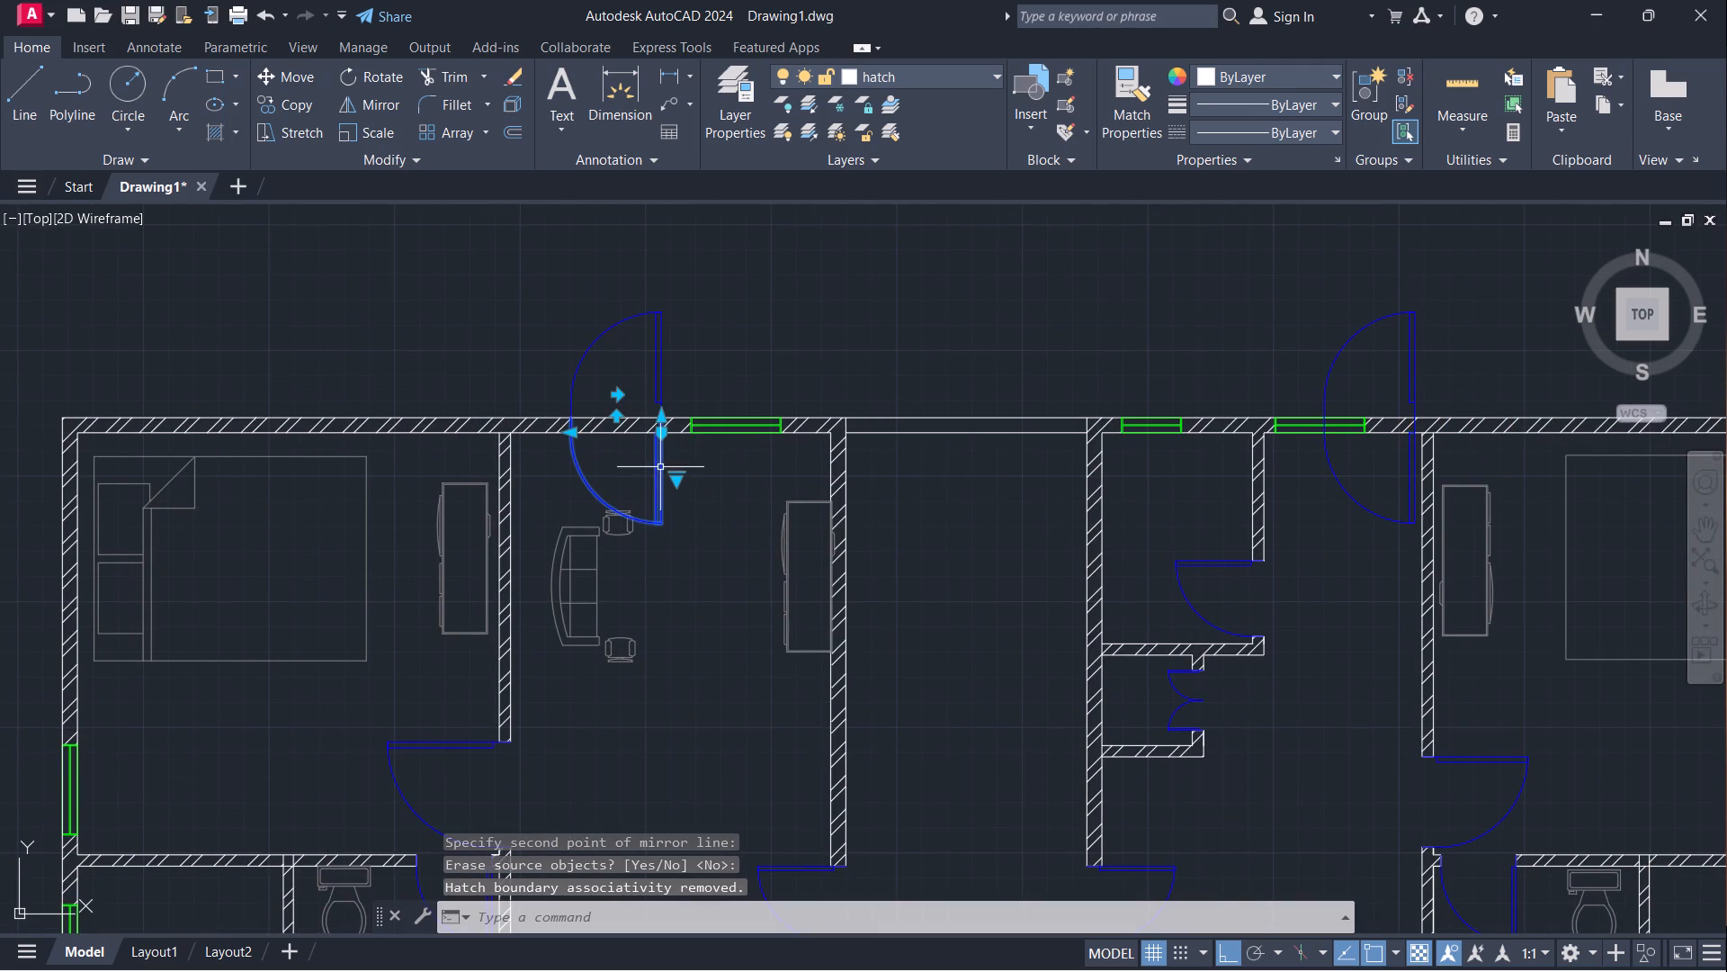
{"action": "left_click", "coordinate": [1328, 461]}
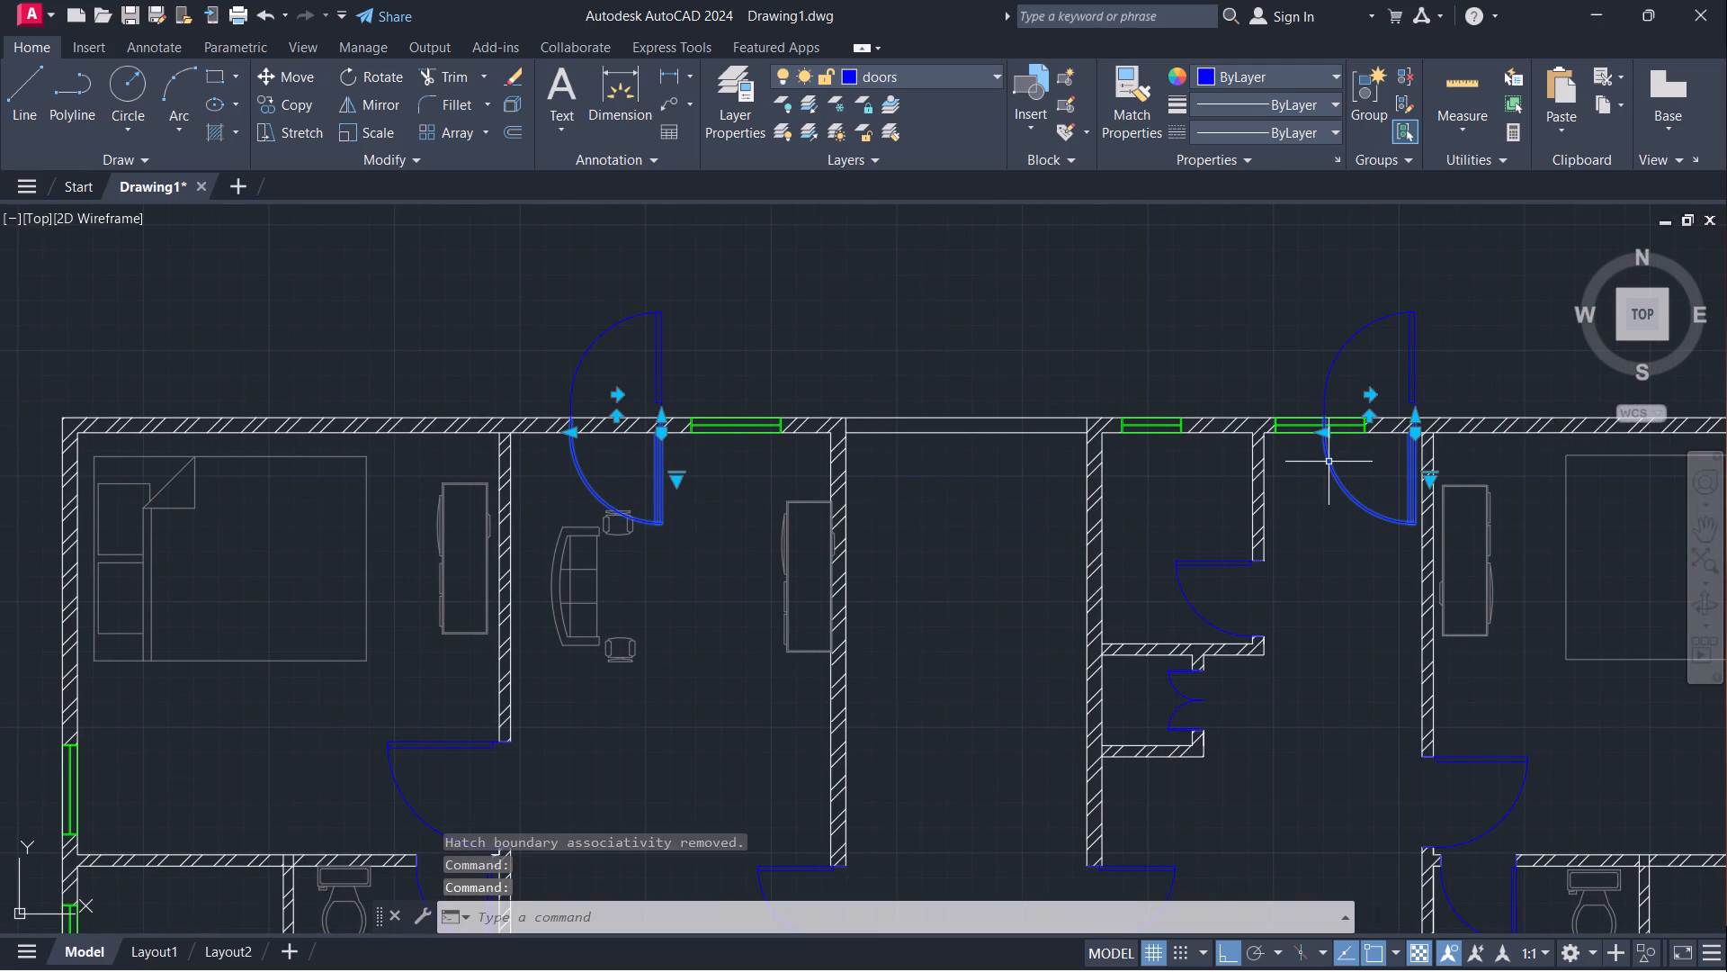
{"action": "key", "text": "e"}
{"action": "key", "text": "Return"}
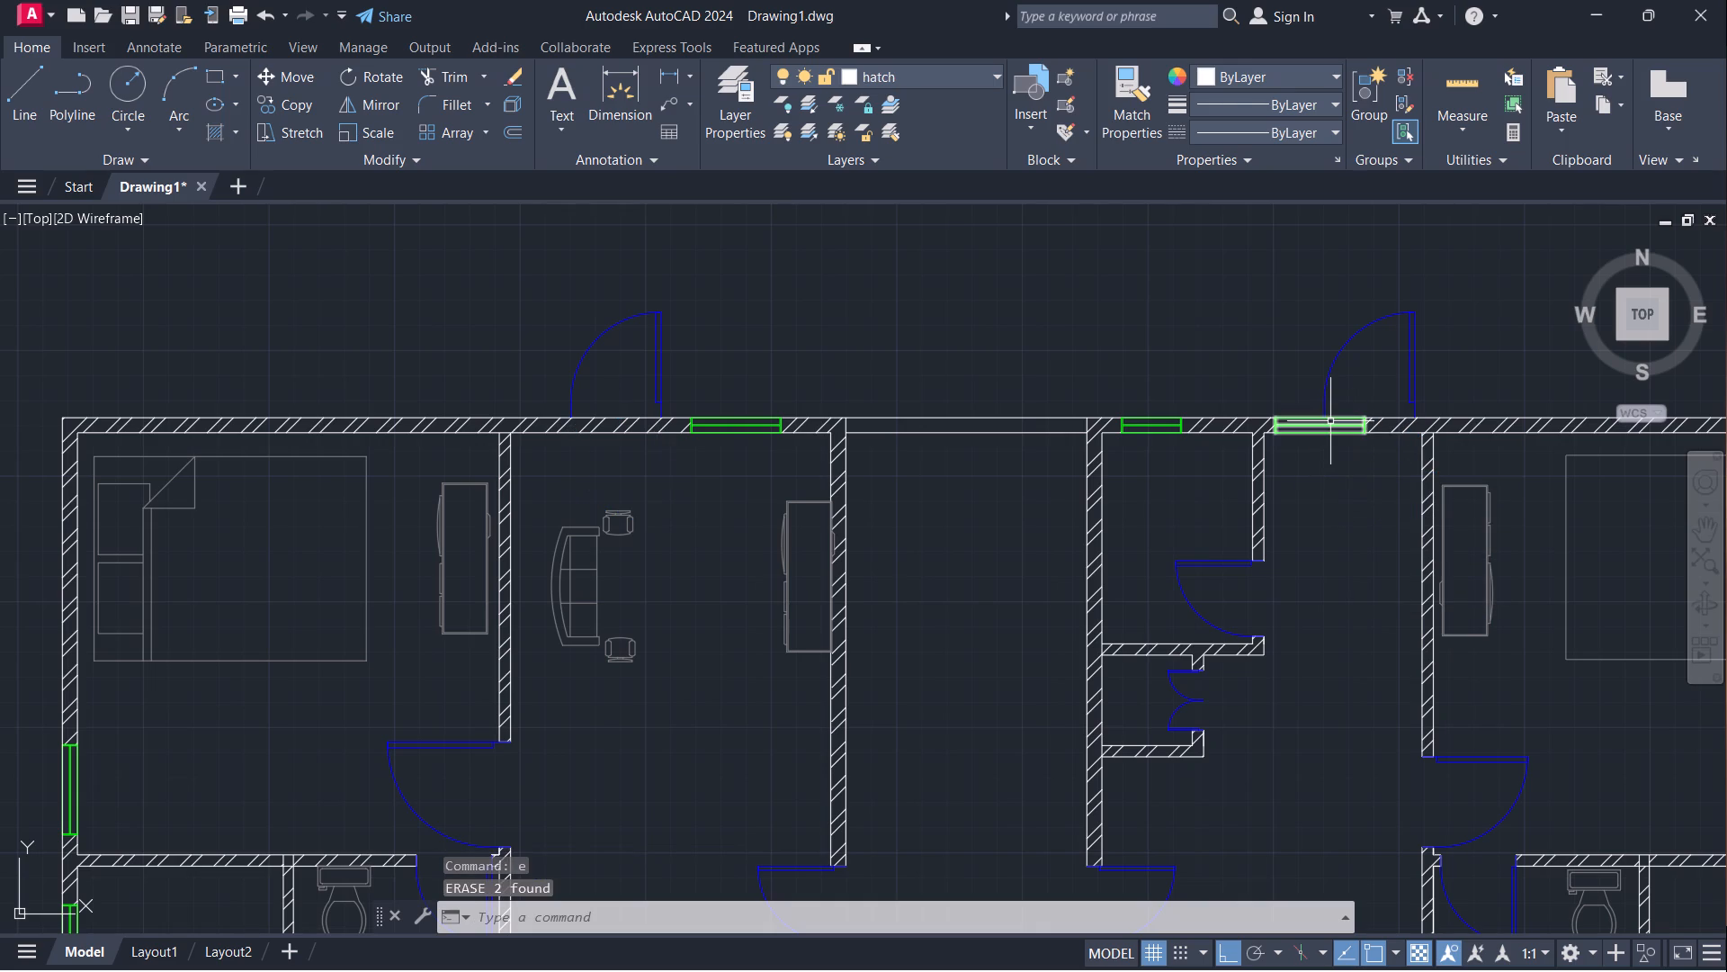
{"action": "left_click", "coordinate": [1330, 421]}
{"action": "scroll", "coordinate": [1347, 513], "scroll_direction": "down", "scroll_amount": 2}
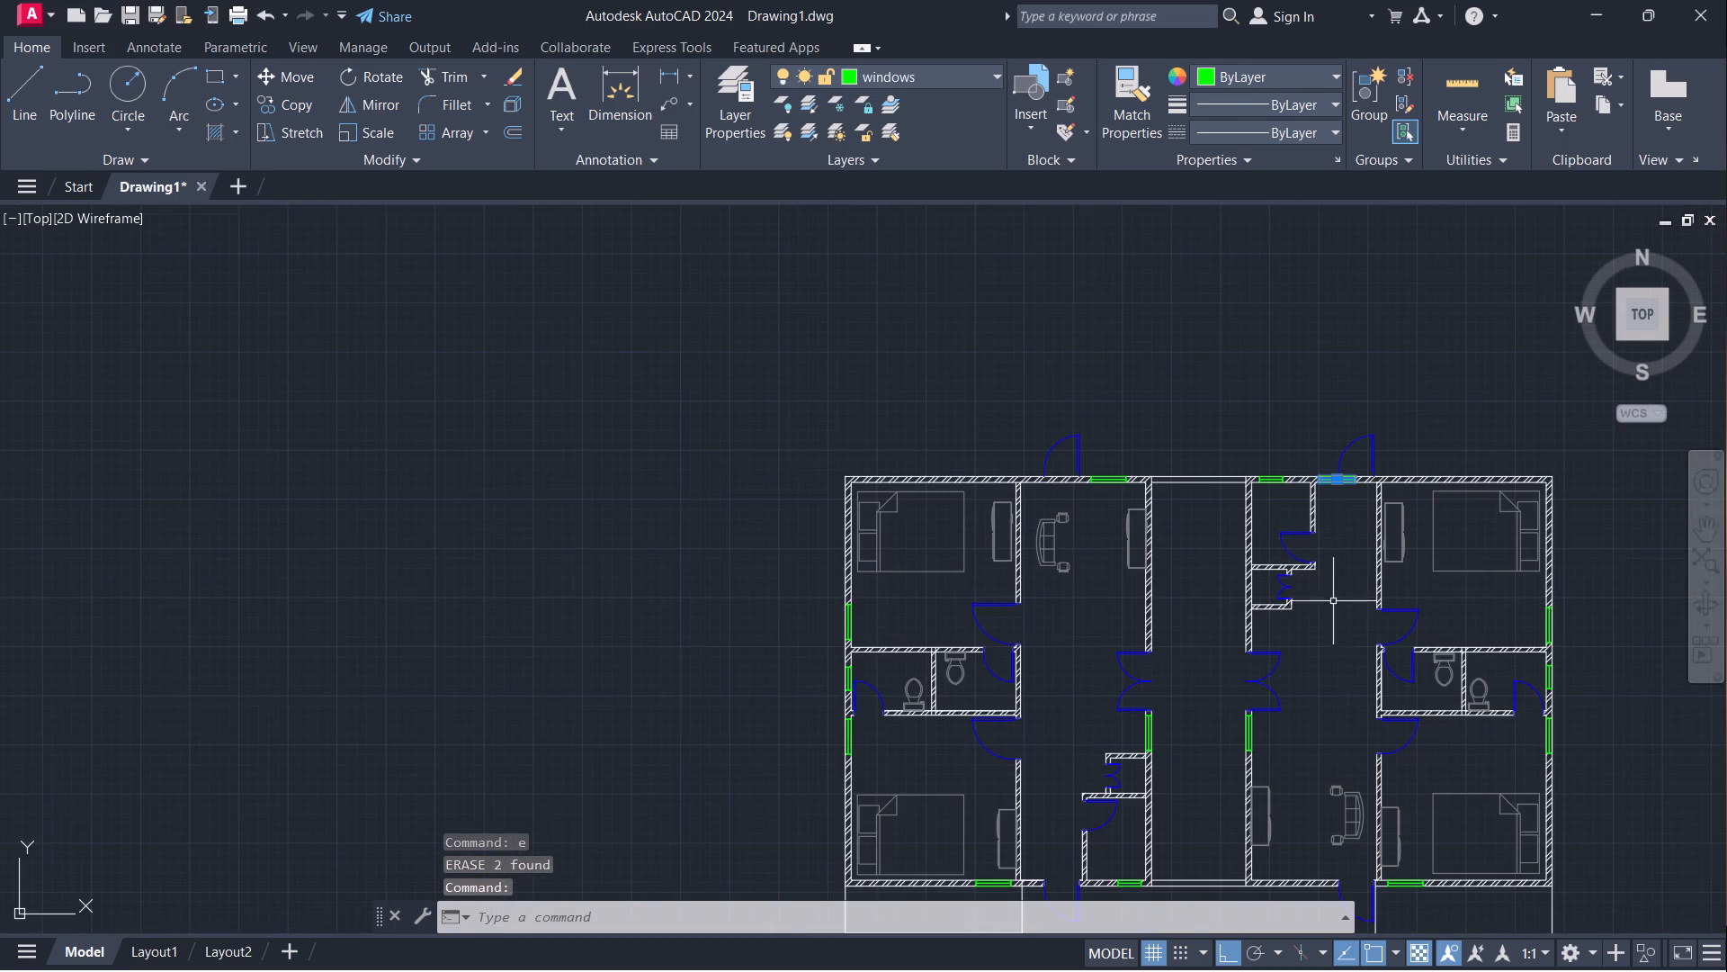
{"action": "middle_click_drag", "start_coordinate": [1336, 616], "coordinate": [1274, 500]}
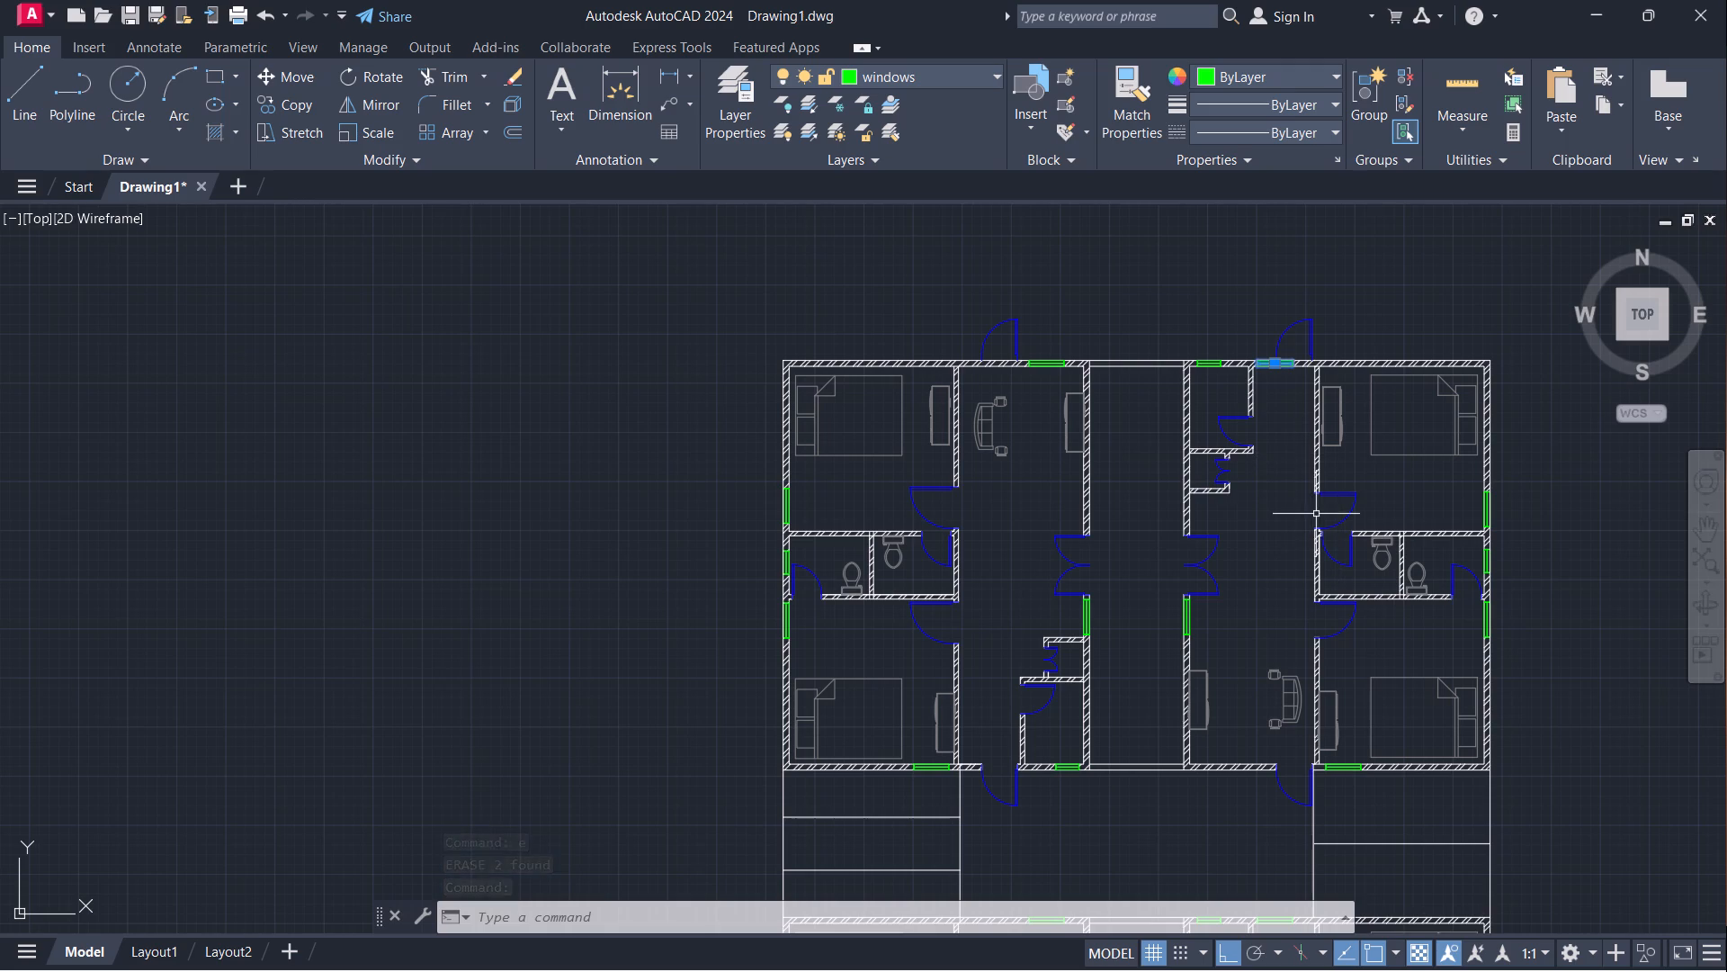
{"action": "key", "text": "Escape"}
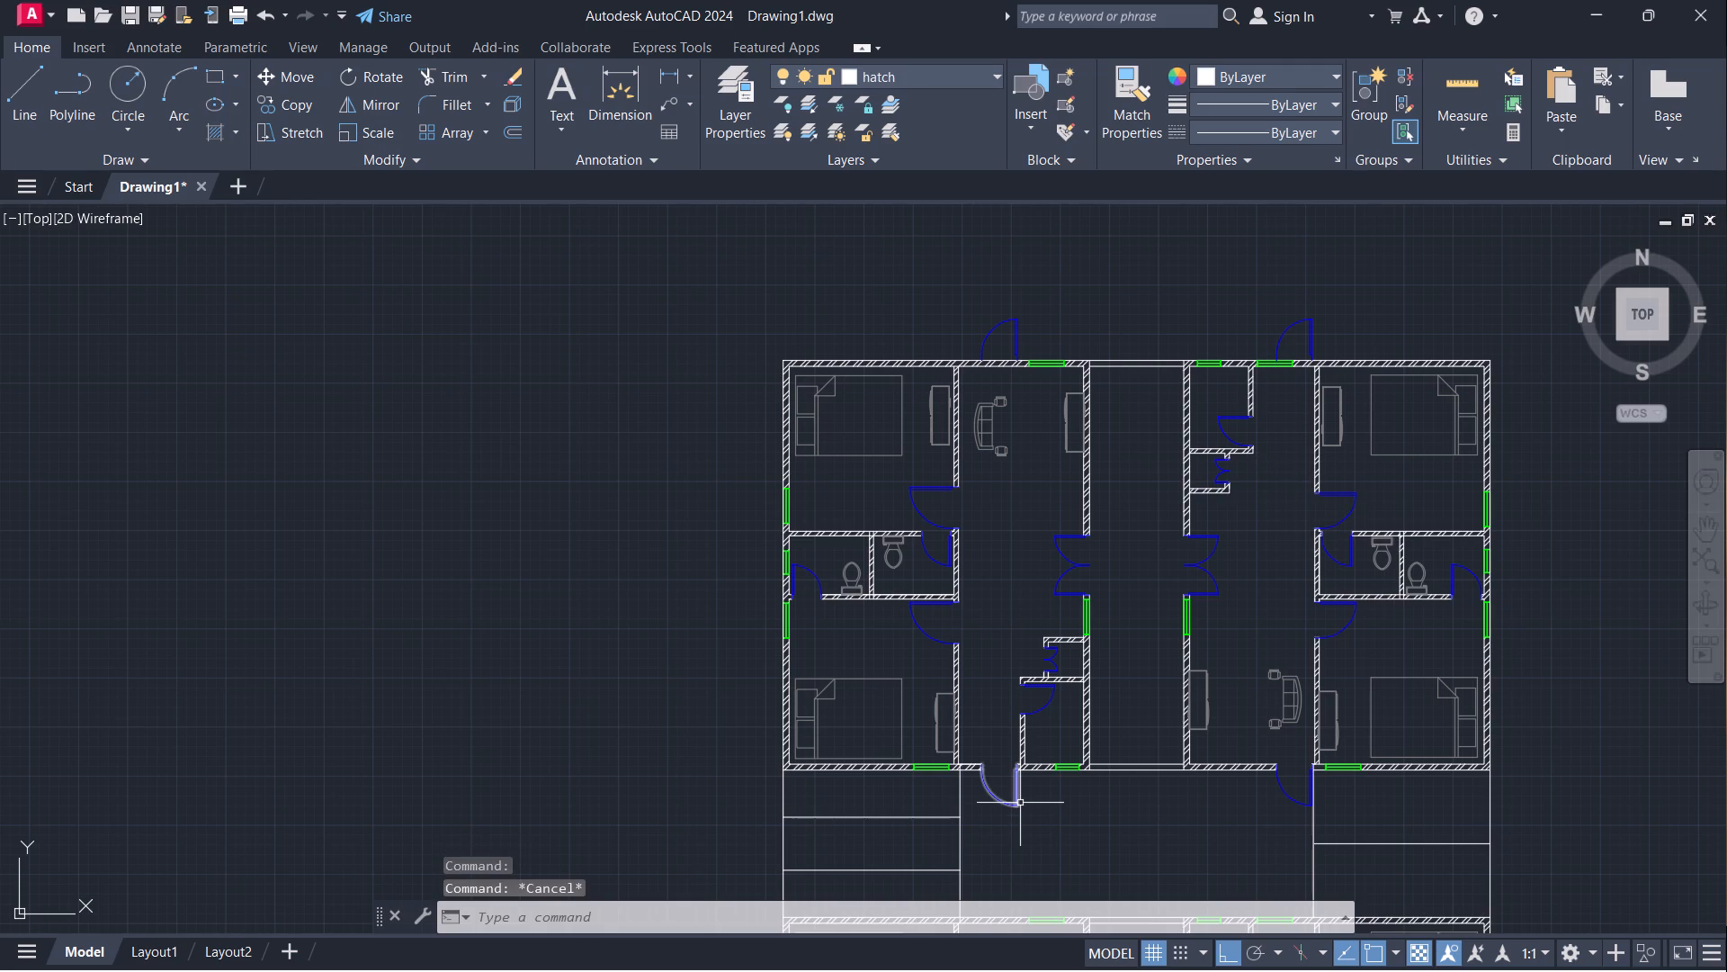
Erase the two entrance doors in the north block's south wall.
{"action": "left_click", "coordinate": [1020, 800]}
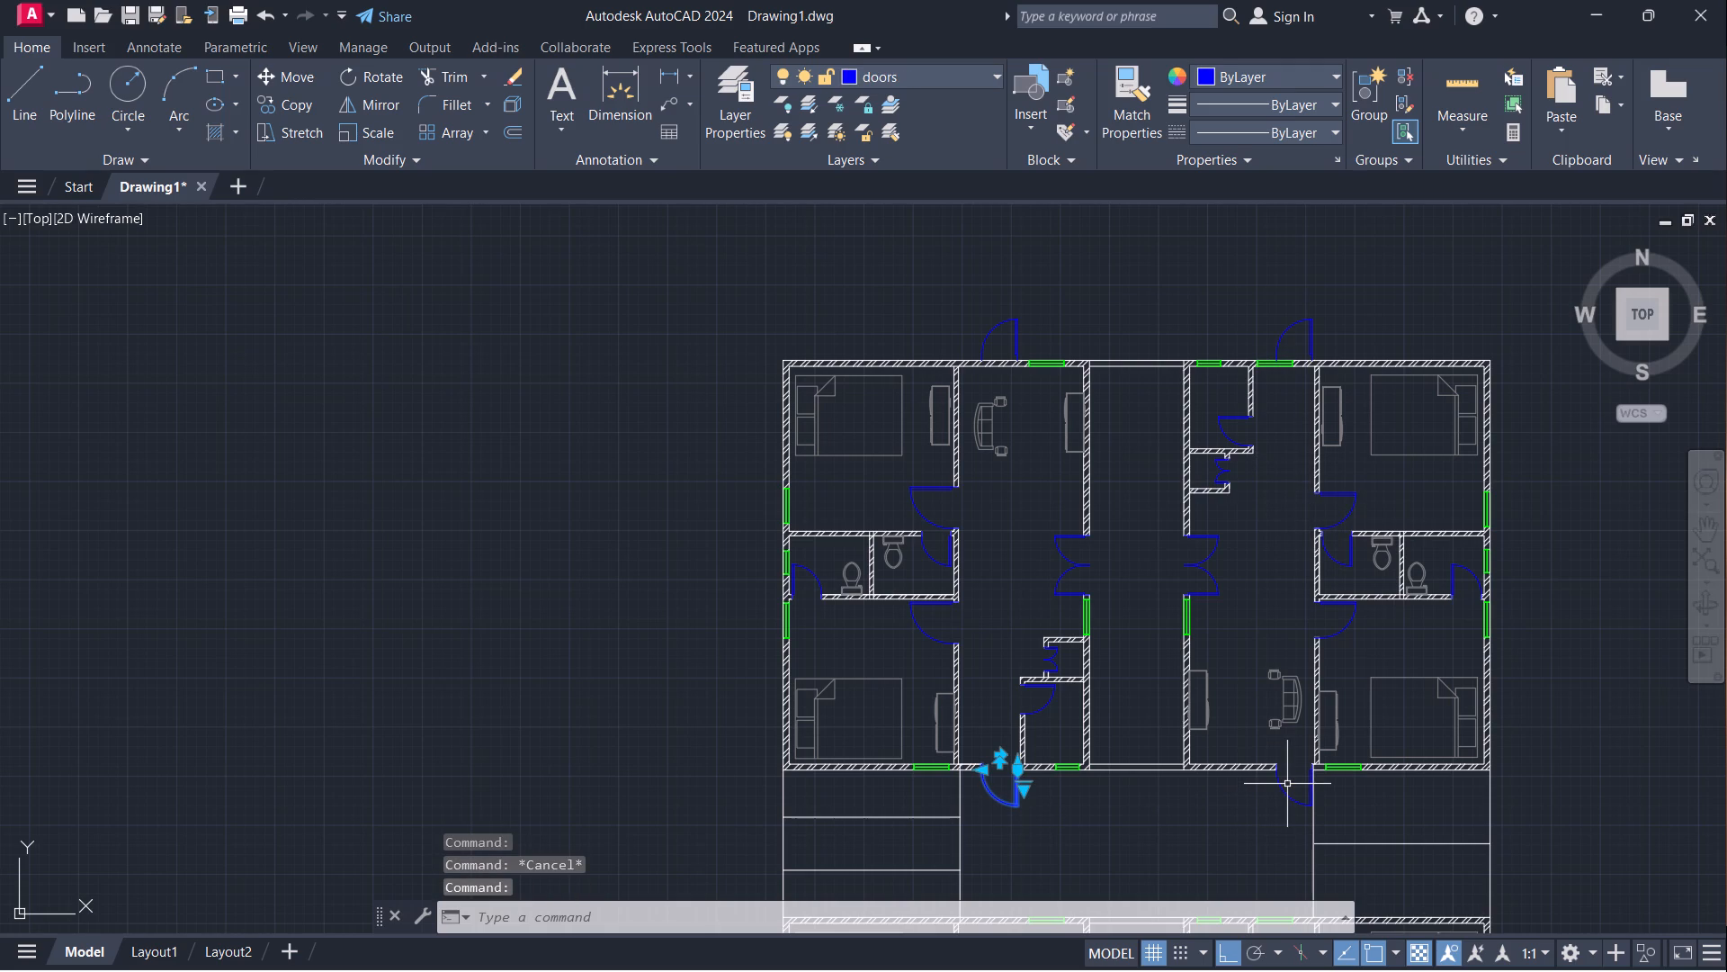
{"action": "left_click", "coordinate": [1284, 786]}
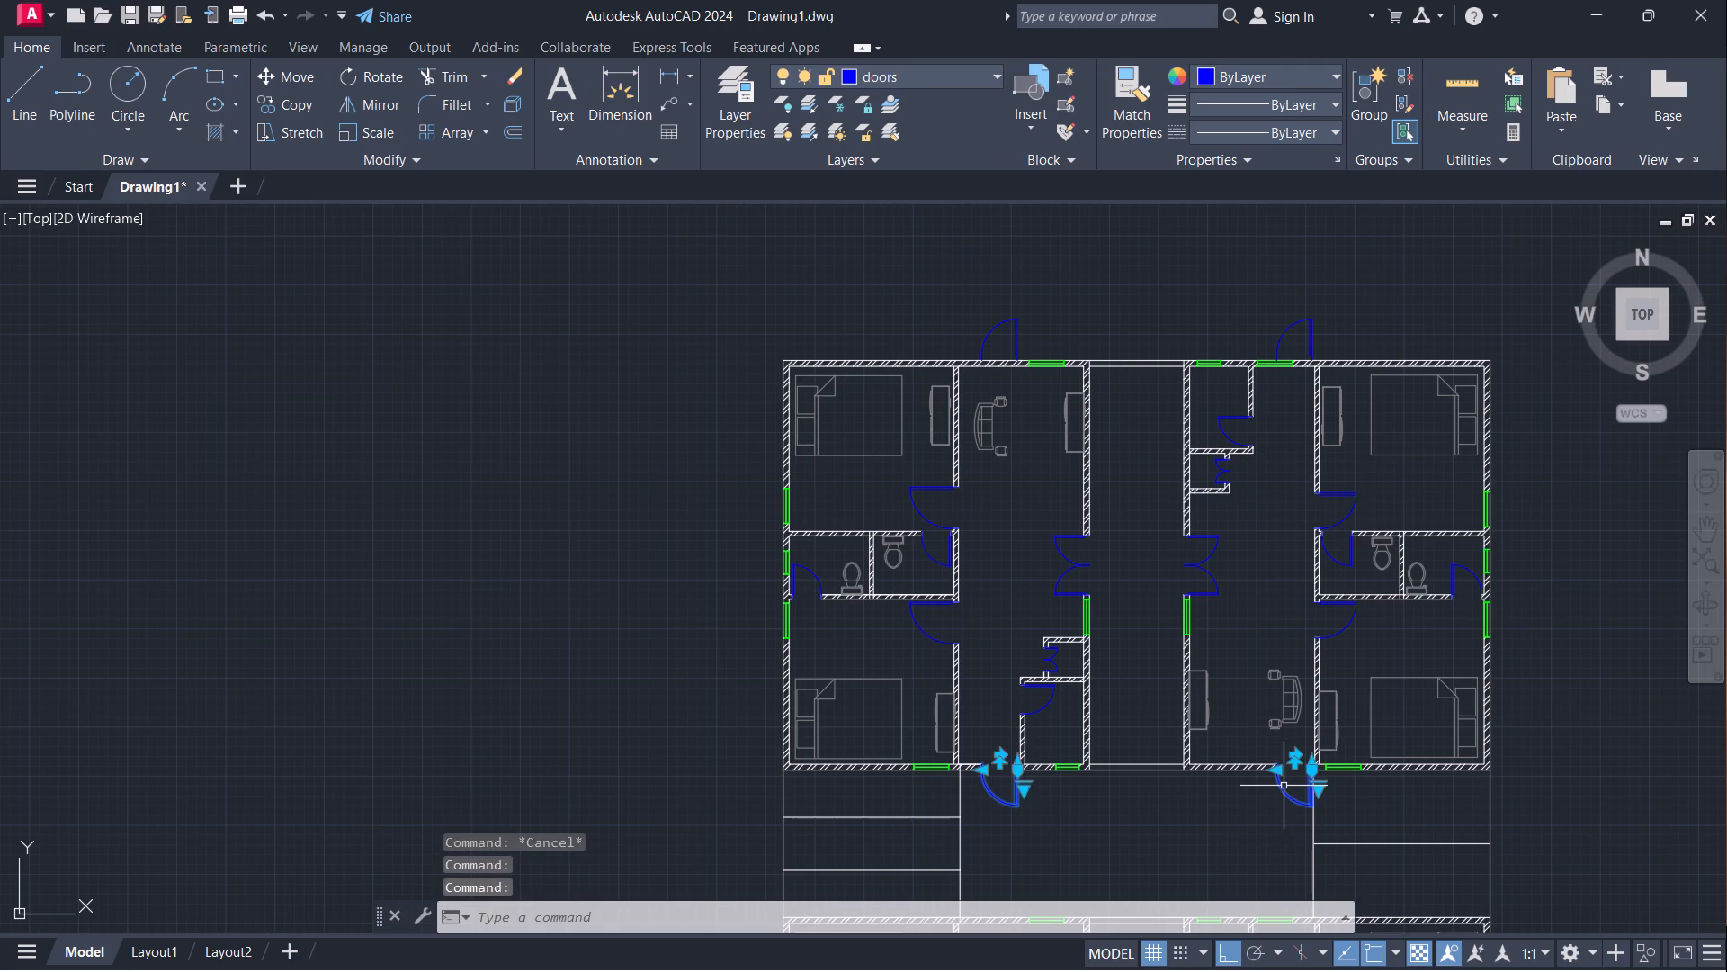
{"action": "key", "text": "e"}
{"action": "key", "text": "Return"}
Move the window overlapping the north wall's east door about 34'-3" straight south onto the north block's south wall, beside the east door opening.
{"action": "middle_click_drag", "start_coordinate": [1212, 817], "coordinate": [1165, 767]}
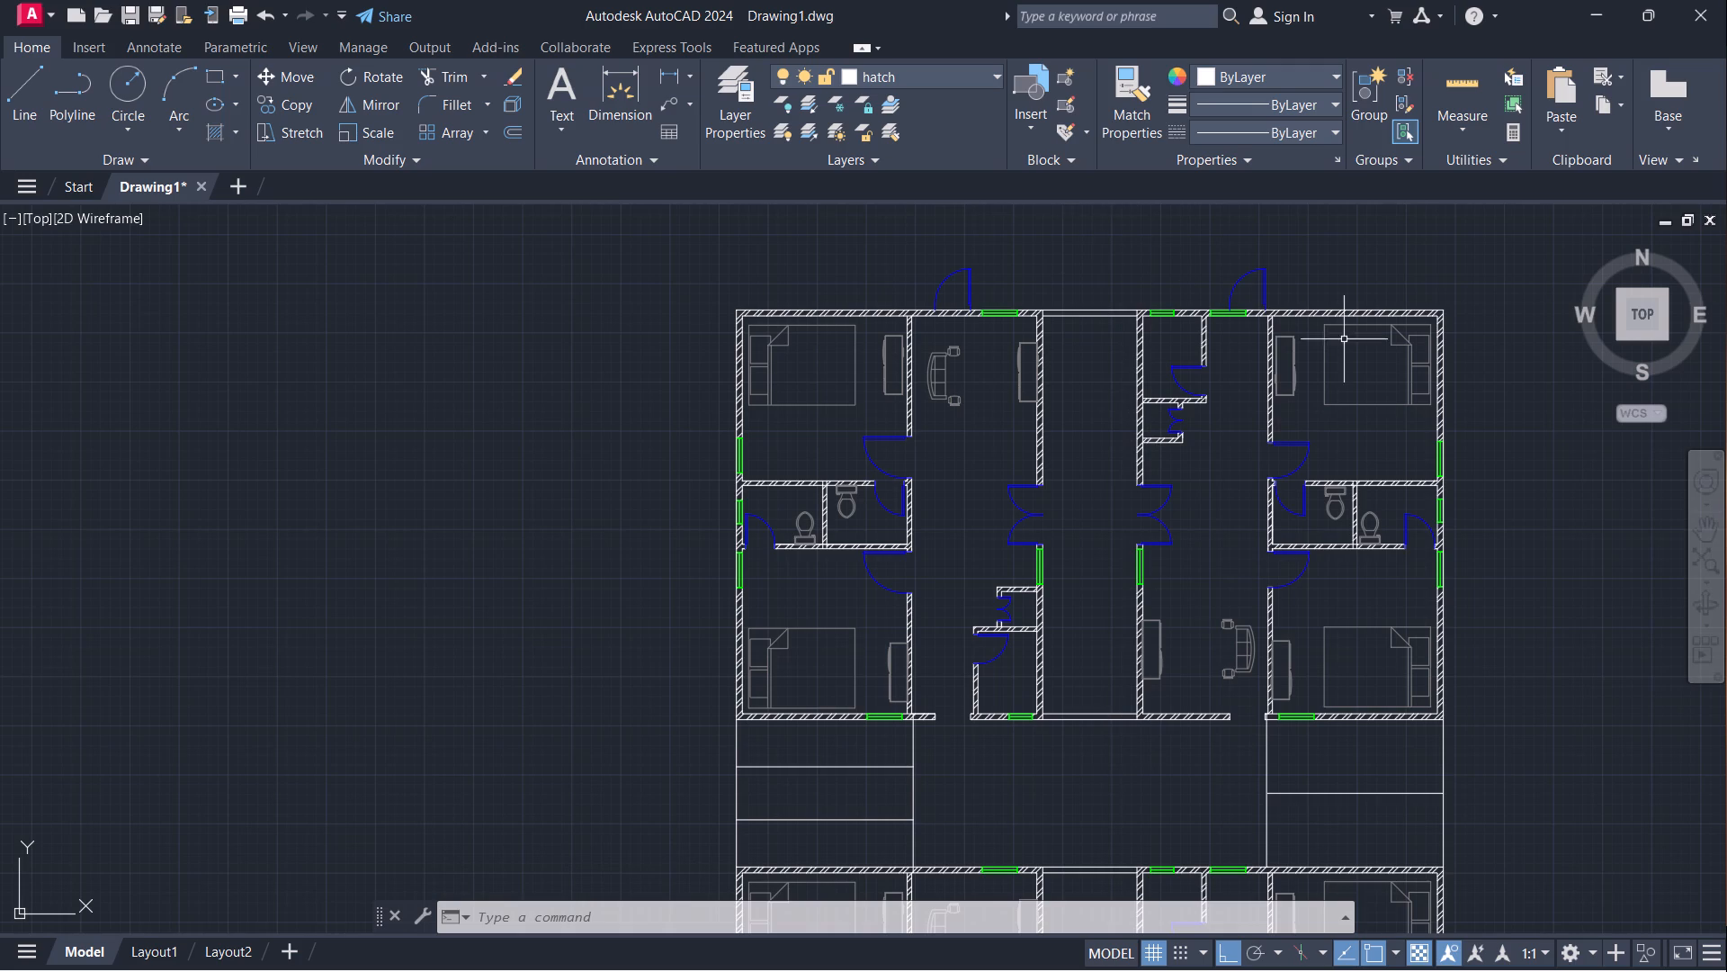
{"action": "left_click", "coordinate": [1230, 315]}
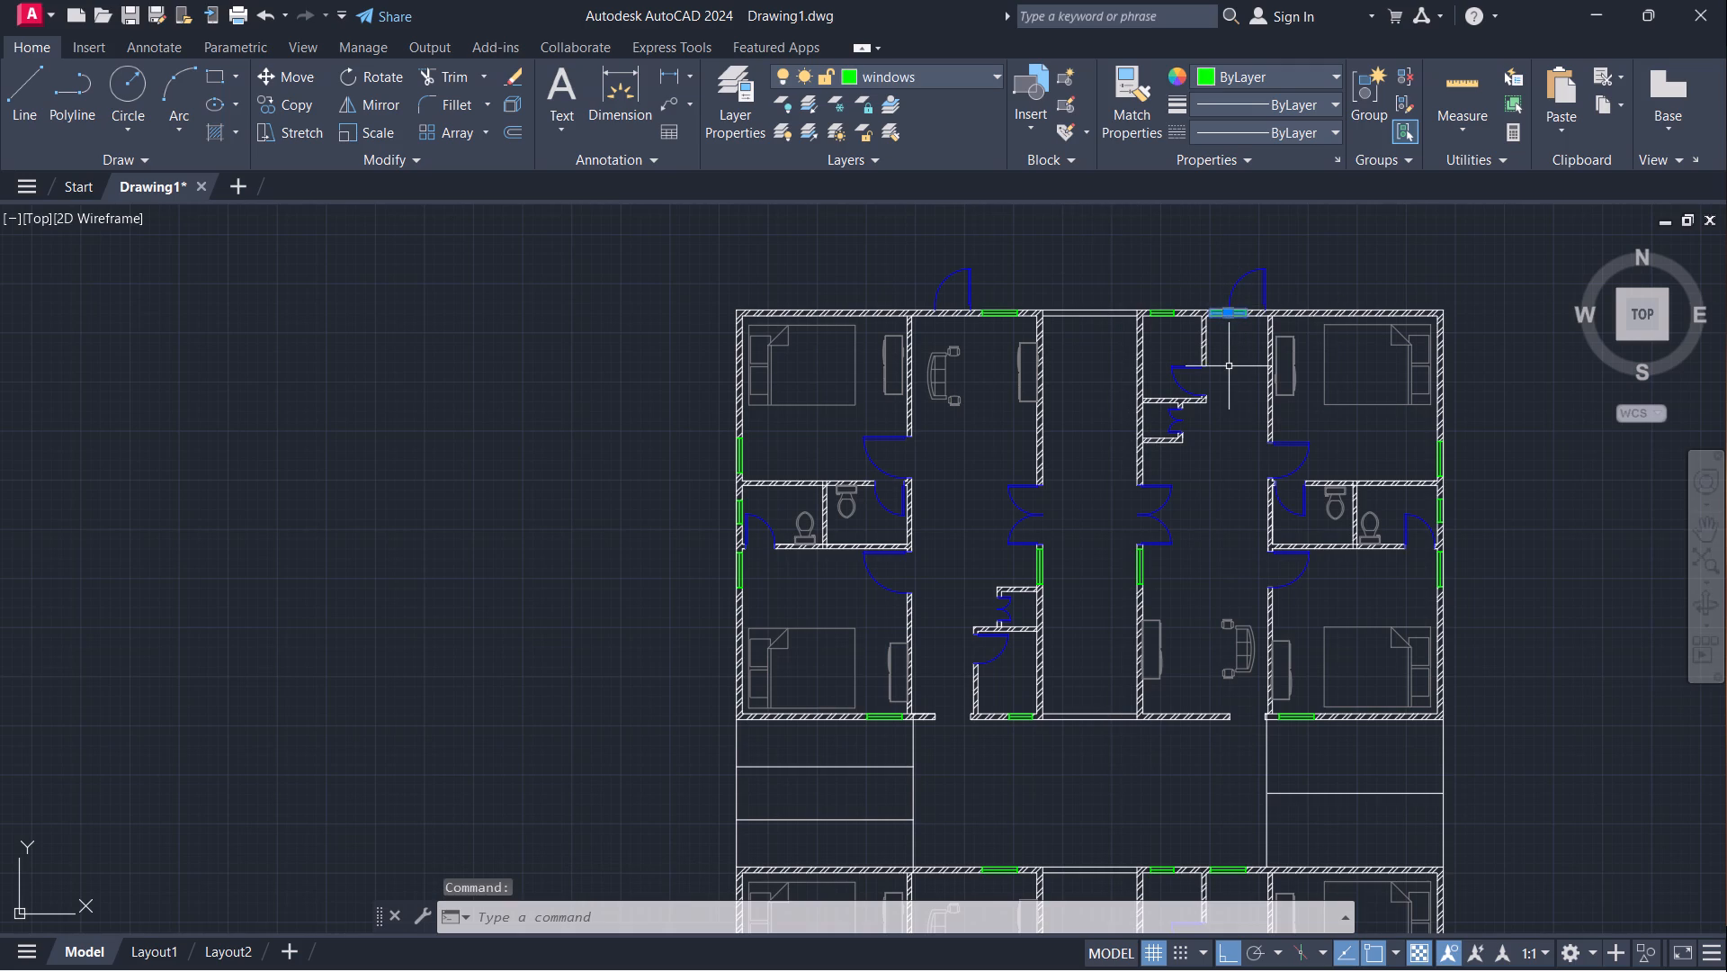
{"action": "type", "text": "co"}
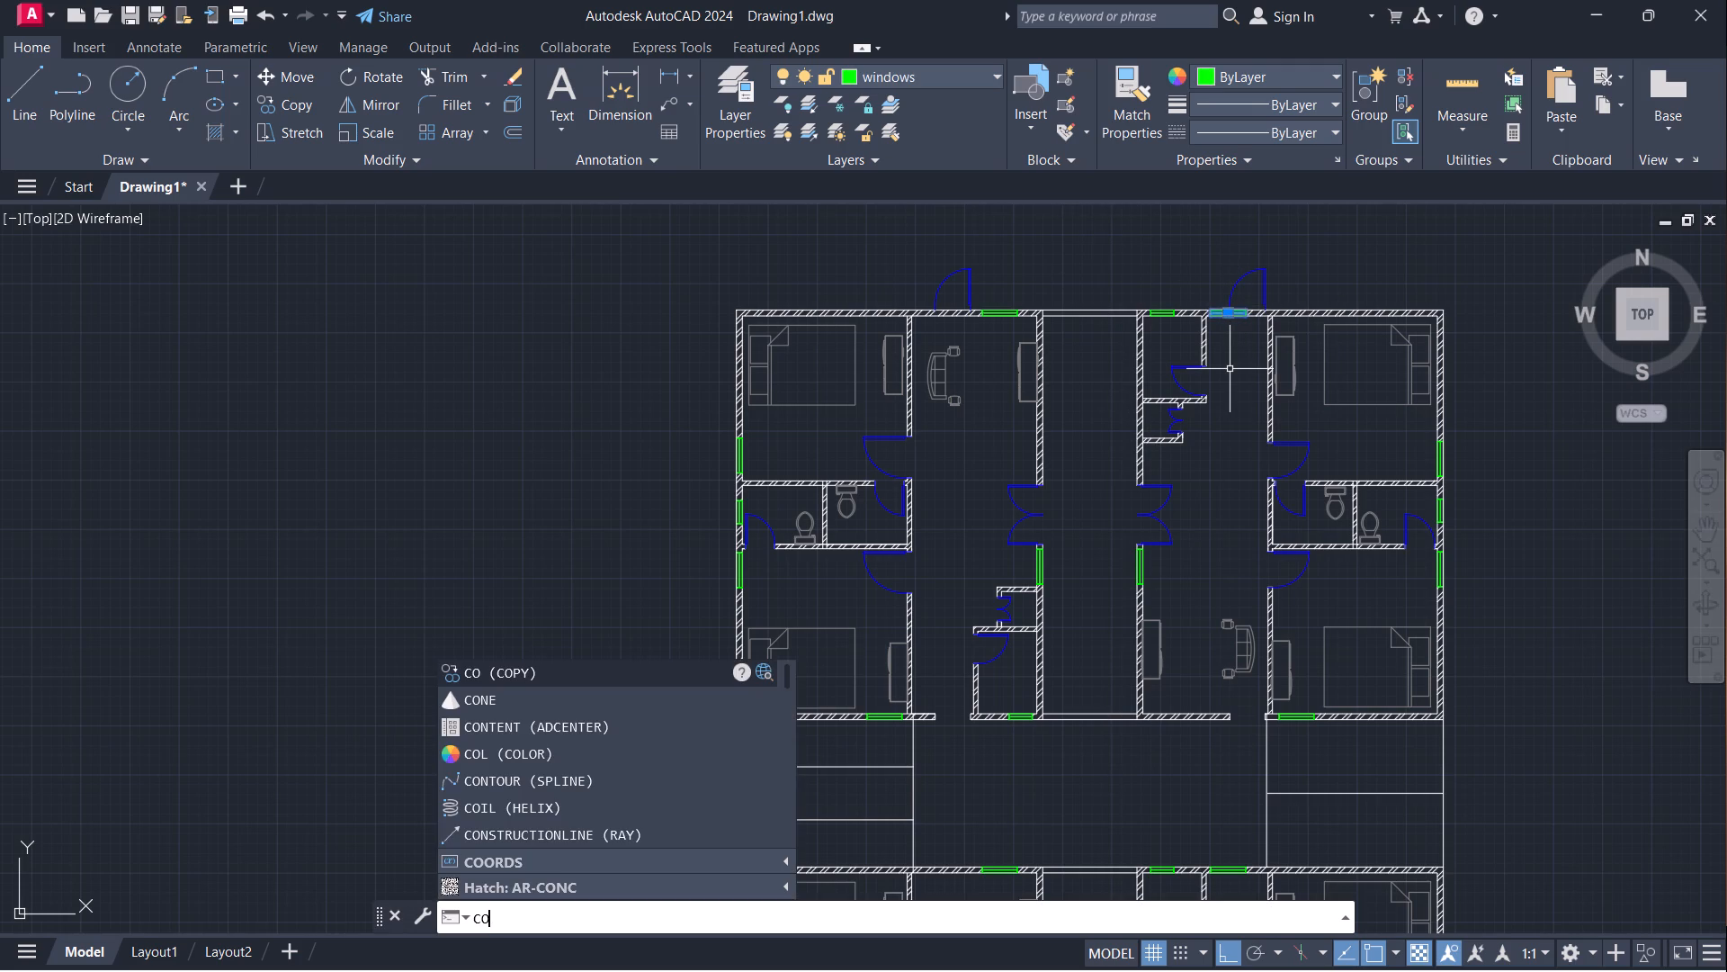
{"action": "key", "text": "BackSpace"}
{"action": "key", "text": "BackSpace"}
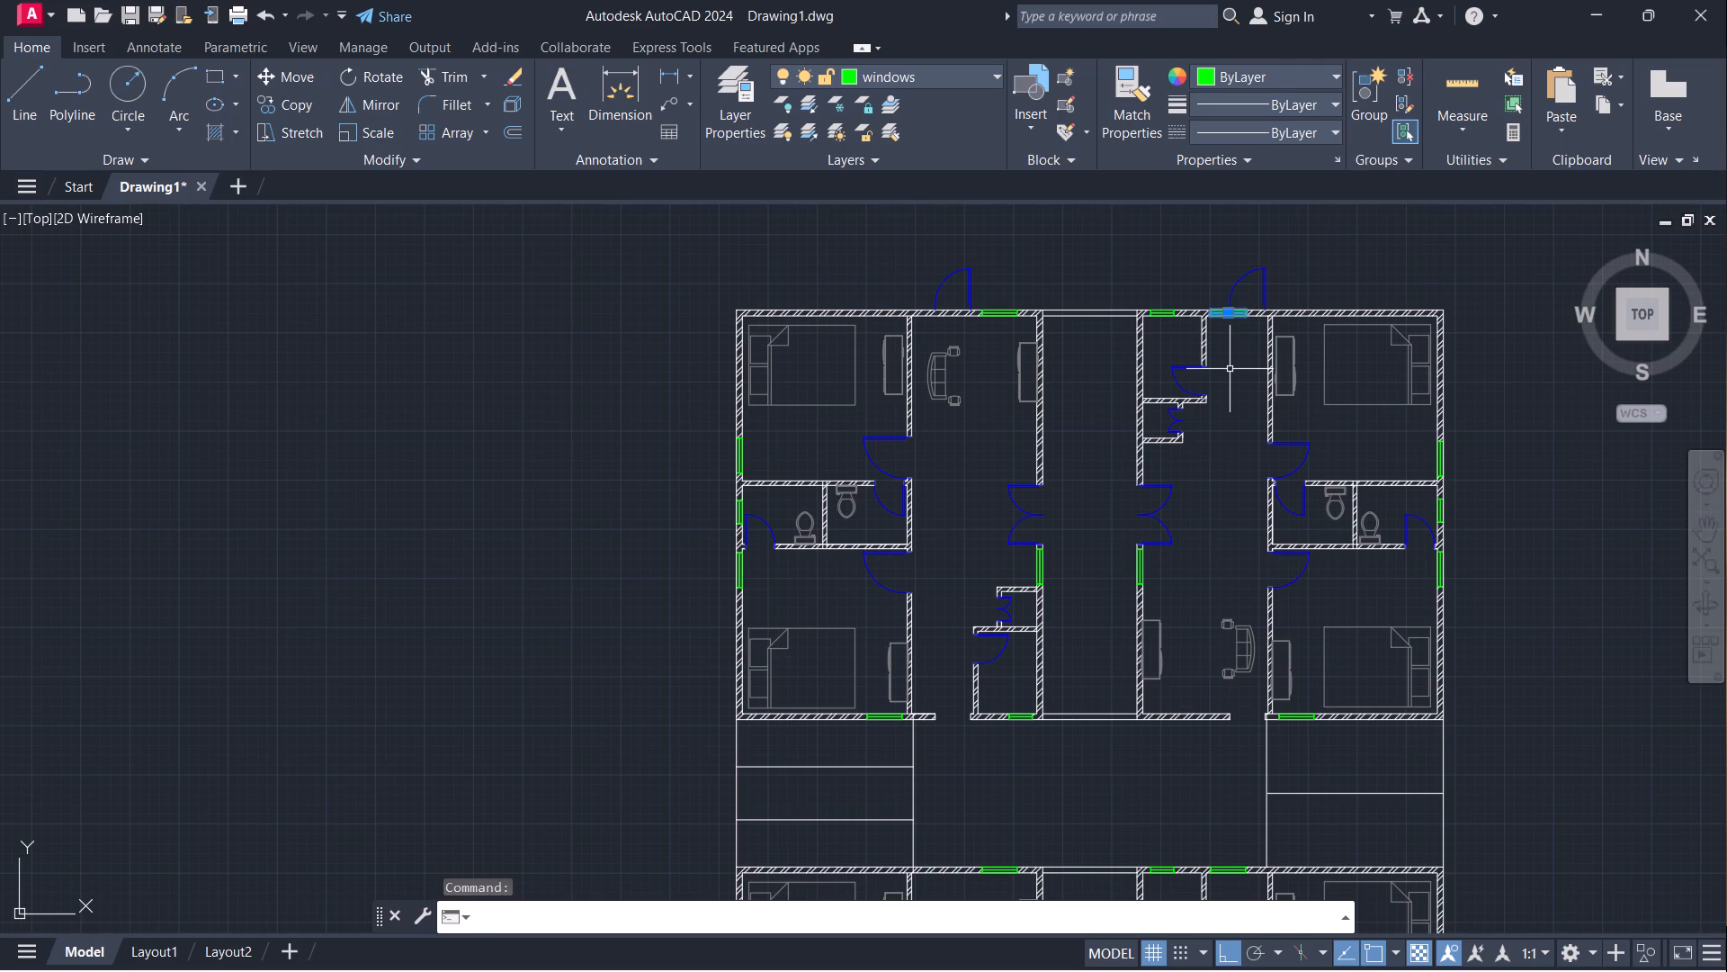
{"action": "key", "text": "m"}
{"action": "key", "text": "Return"}
{"action": "scroll", "coordinate": [1255, 310], "scroll_direction": "up", "scroll_amount": 2}
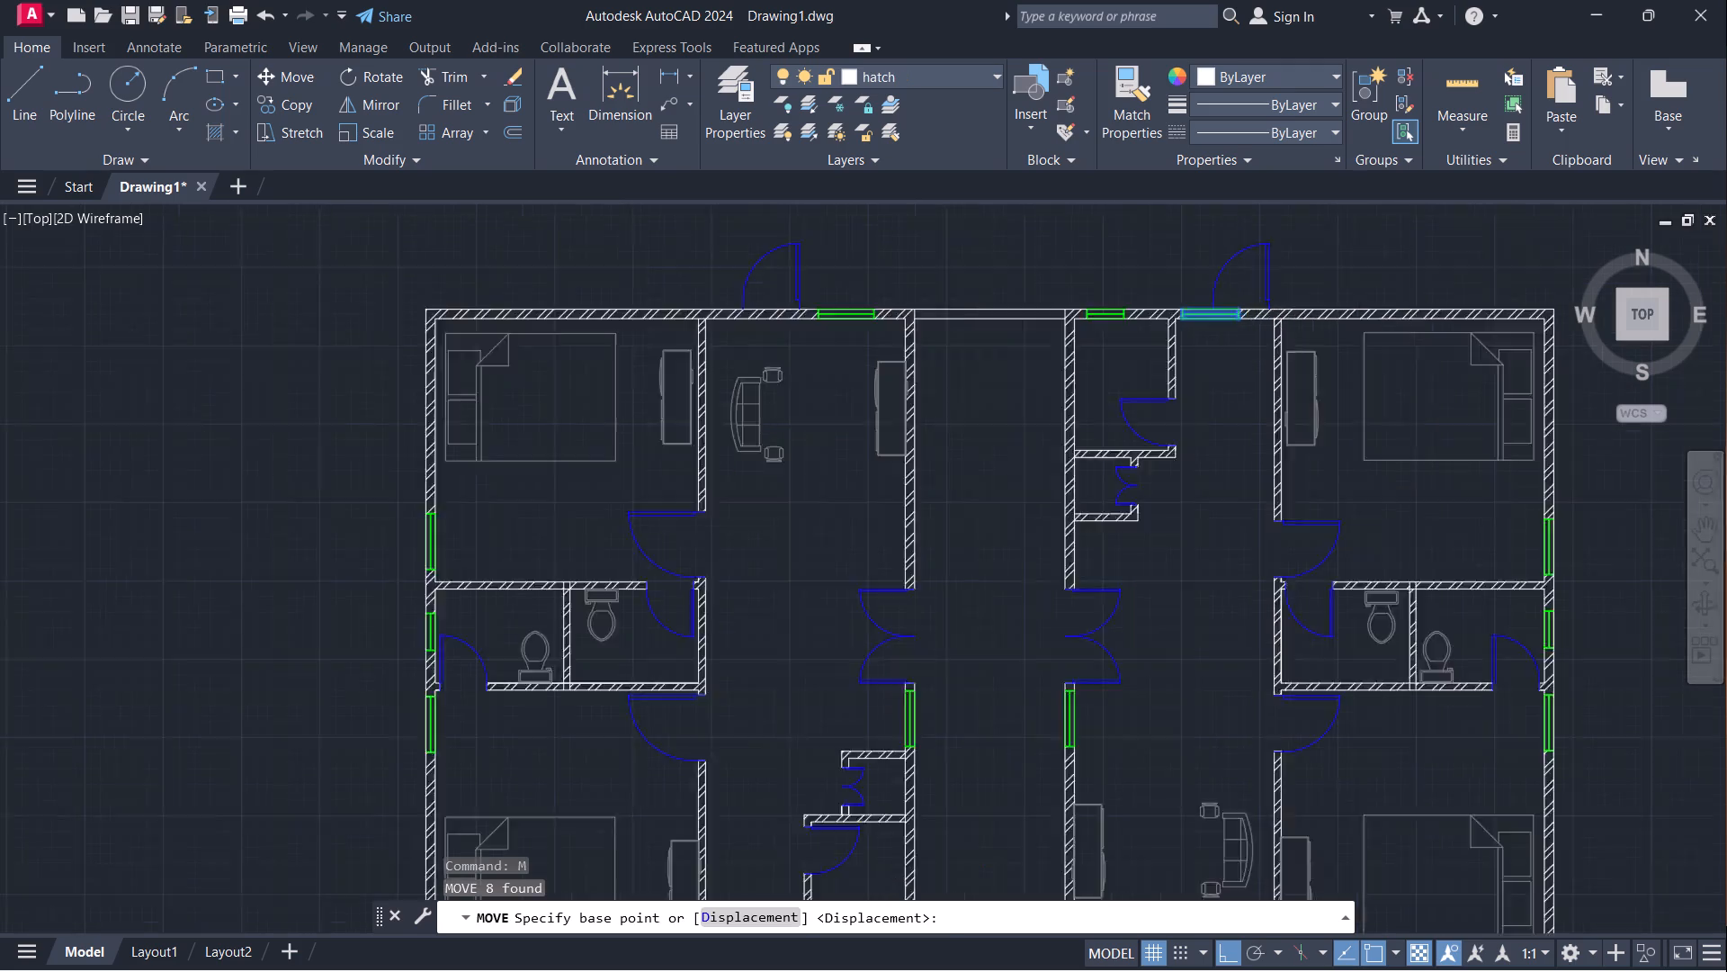
{"action": "scroll", "coordinate": [1228, 320], "scroll_direction": "up", "scroll_amount": 2}
{"action": "left_click", "coordinate": [1228, 320]}
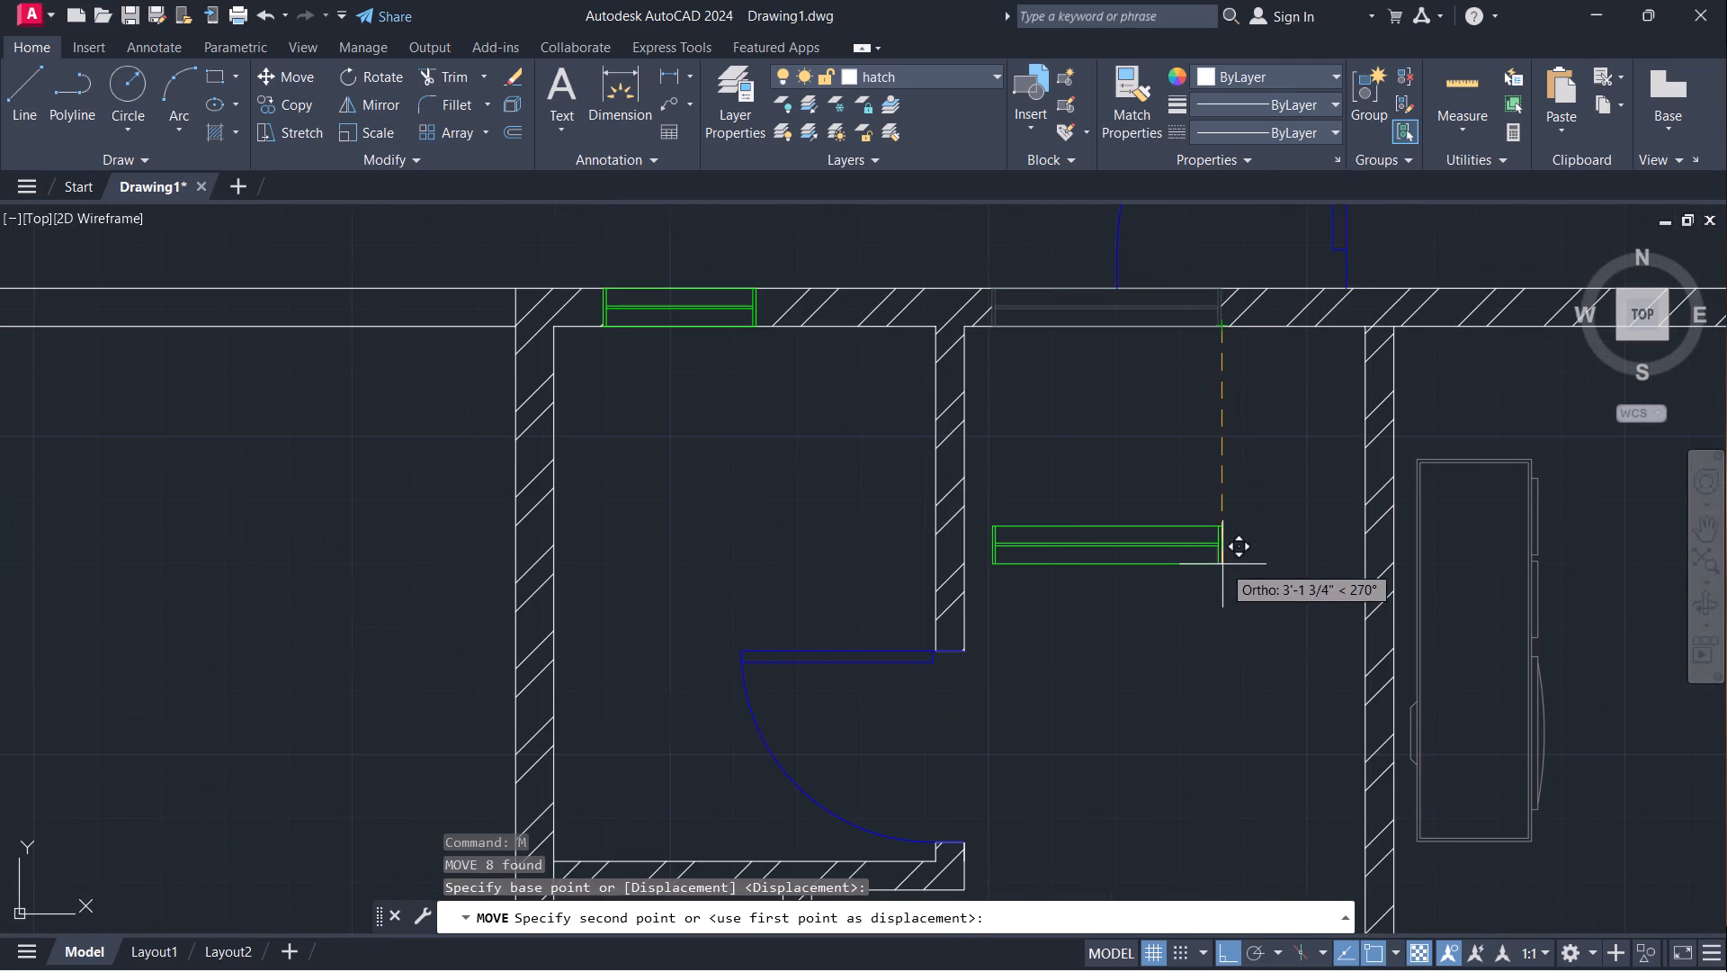
{"action": "scroll", "coordinate": [1226, 560], "scroll_direction": "down", "scroll_amount": 5}
{"action": "scroll", "coordinate": [1251, 751], "scroll_direction": "up", "scroll_amount": 2}
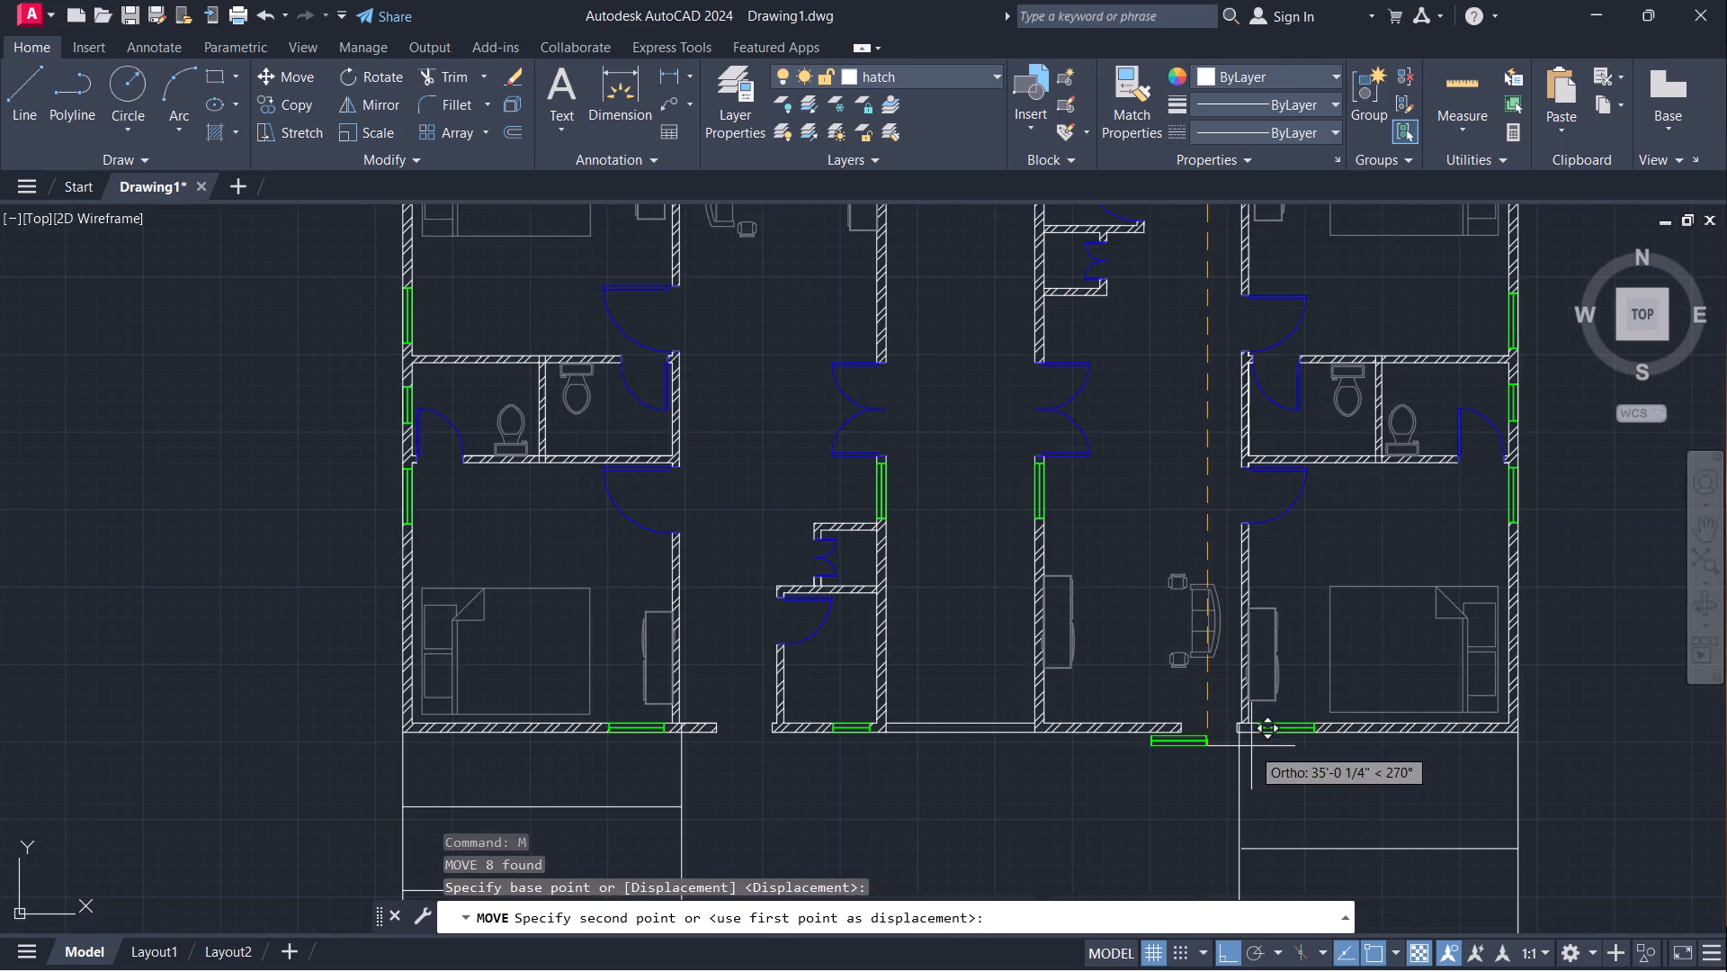
{"action": "scroll", "coordinate": [1242, 738], "scroll_direction": "up", "scroll_amount": 2}
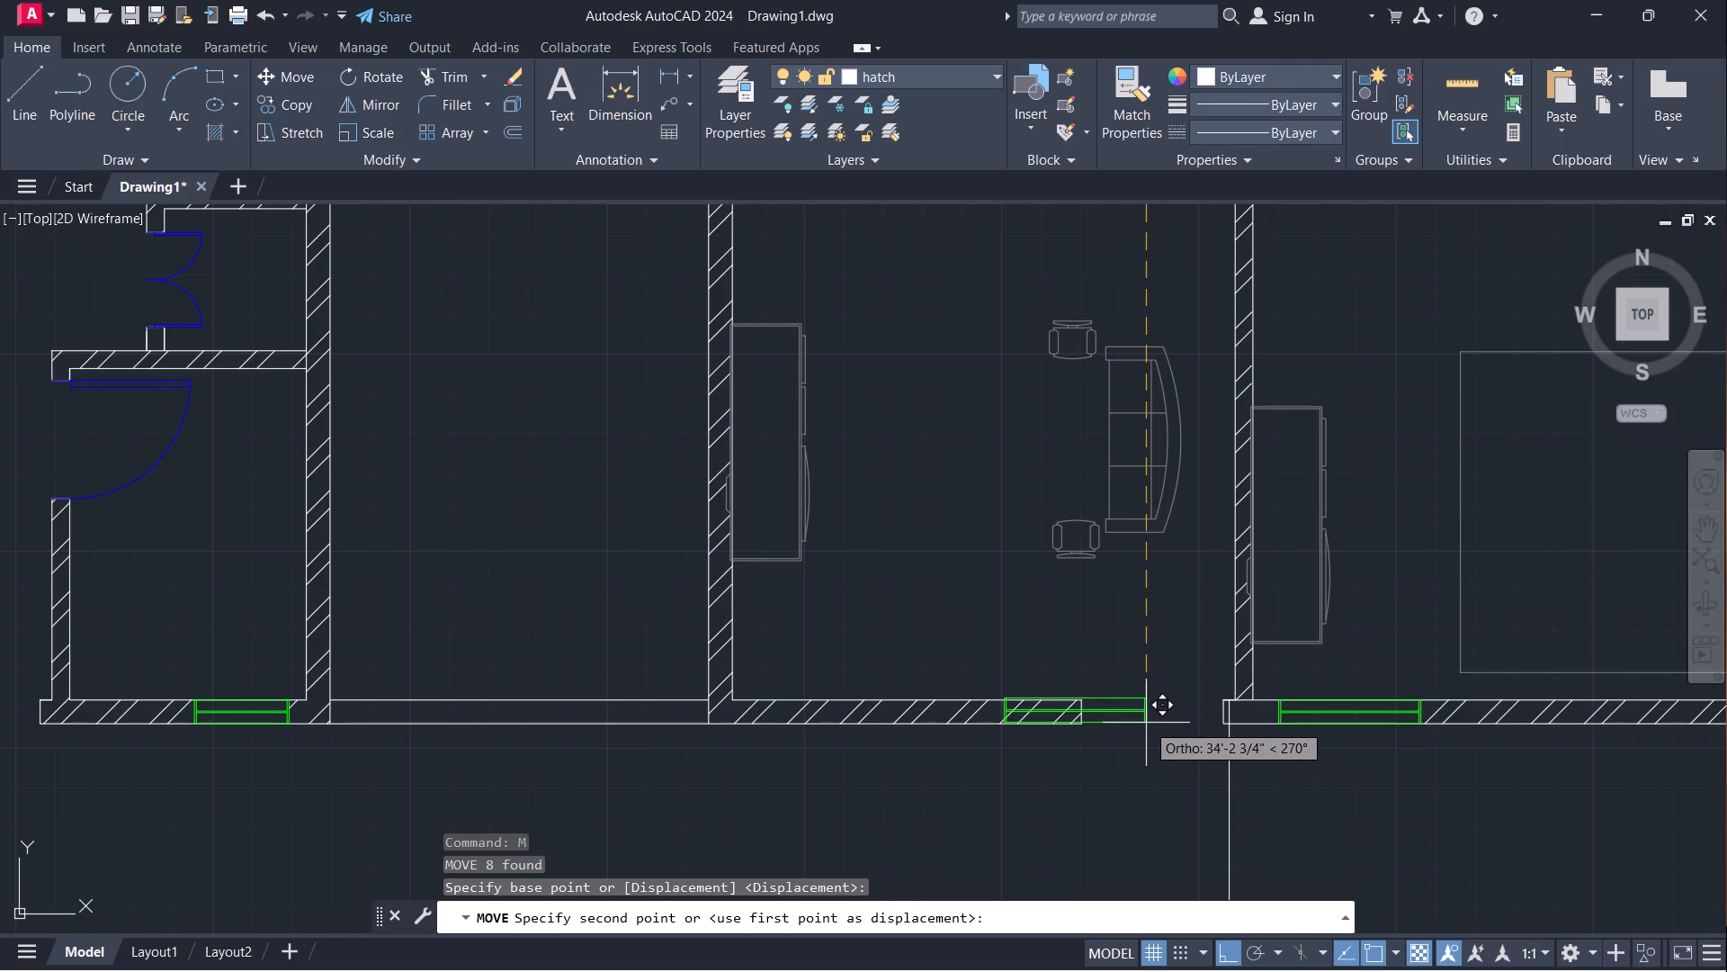
{"action": "left_click", "coordinate": [1145, 724]}
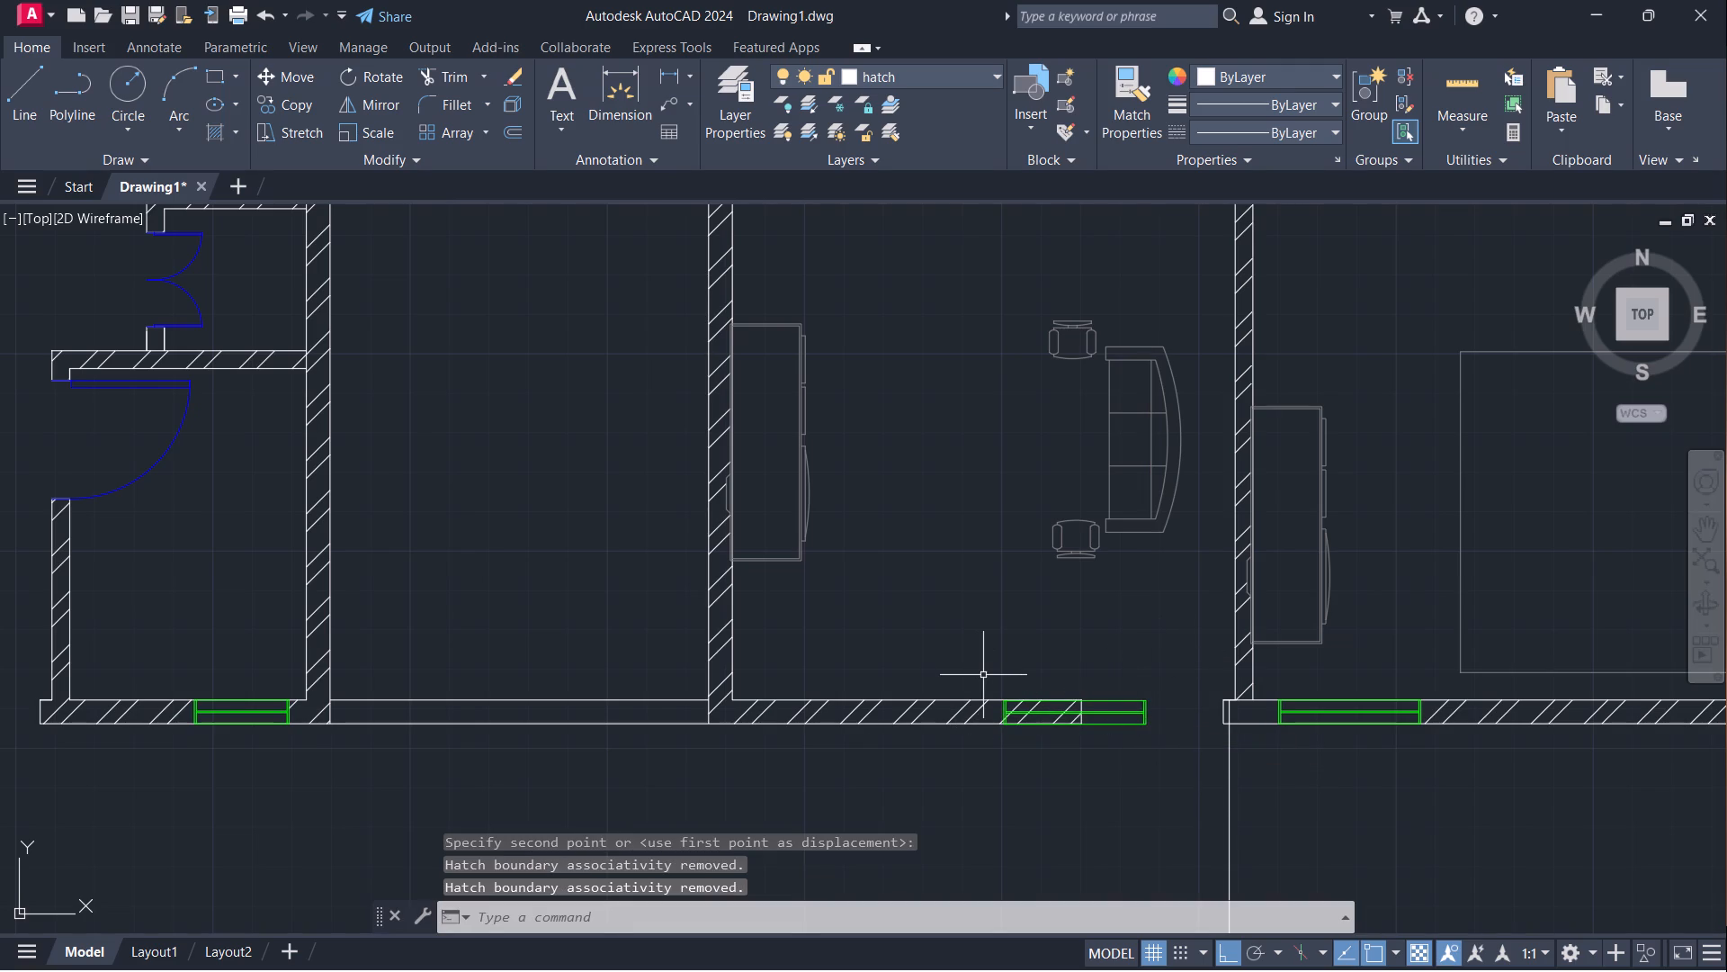
{"action": "key", "text": "Escape"}
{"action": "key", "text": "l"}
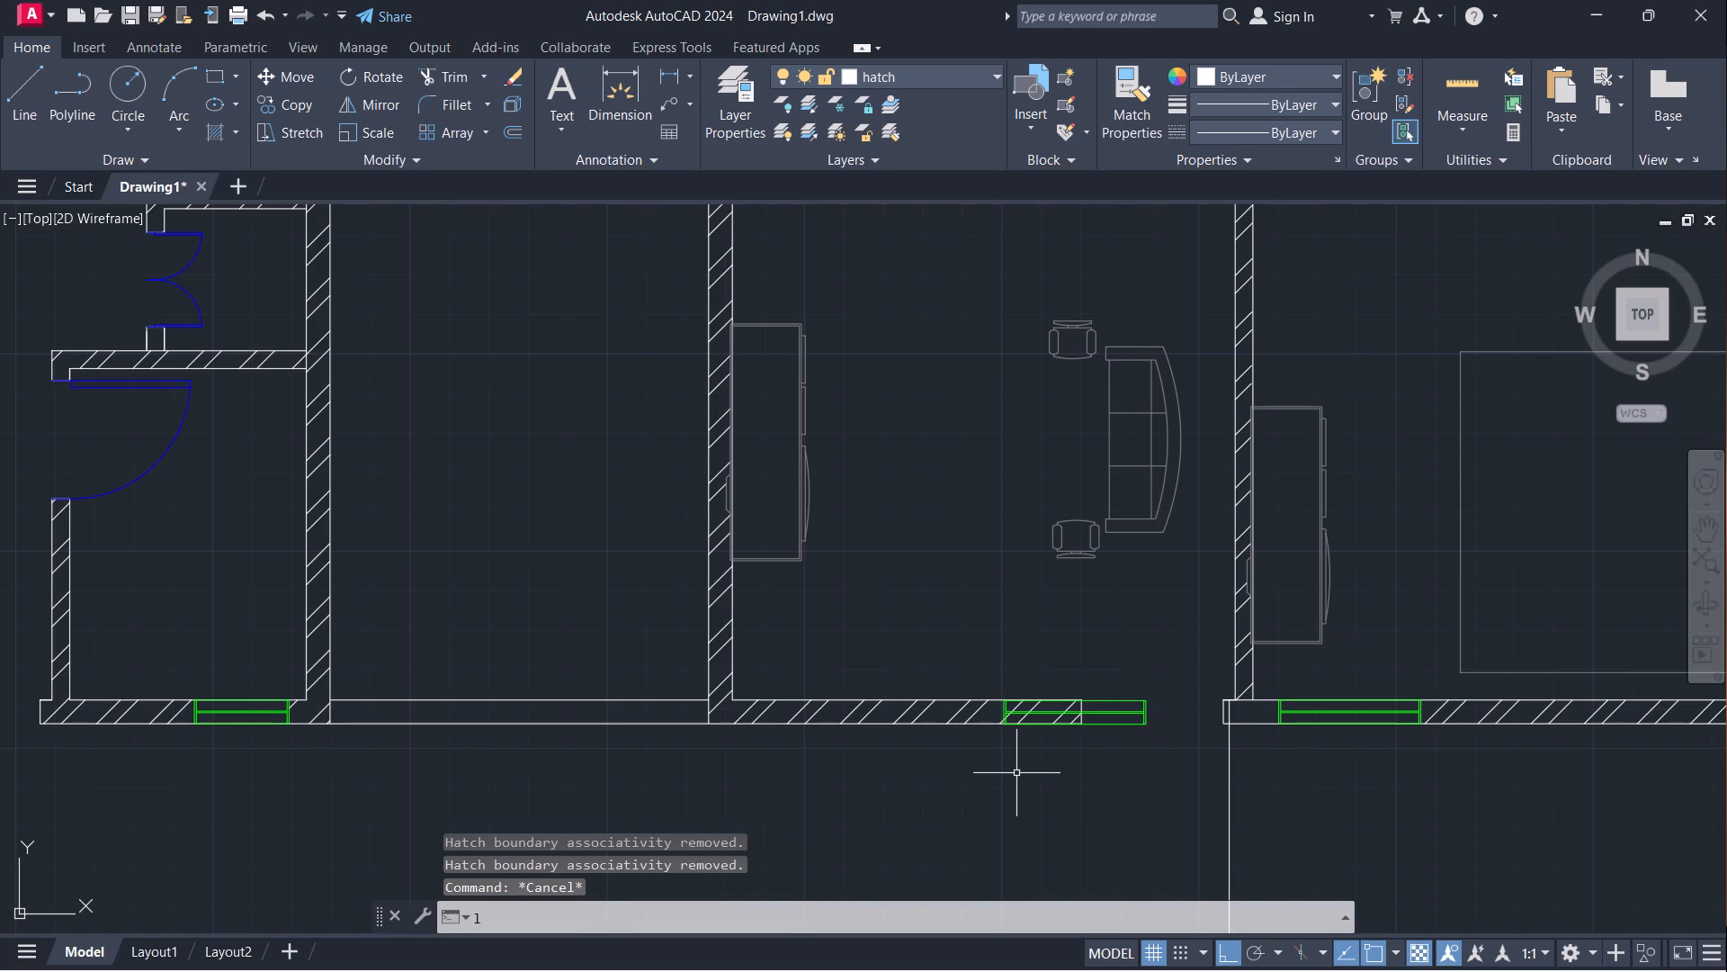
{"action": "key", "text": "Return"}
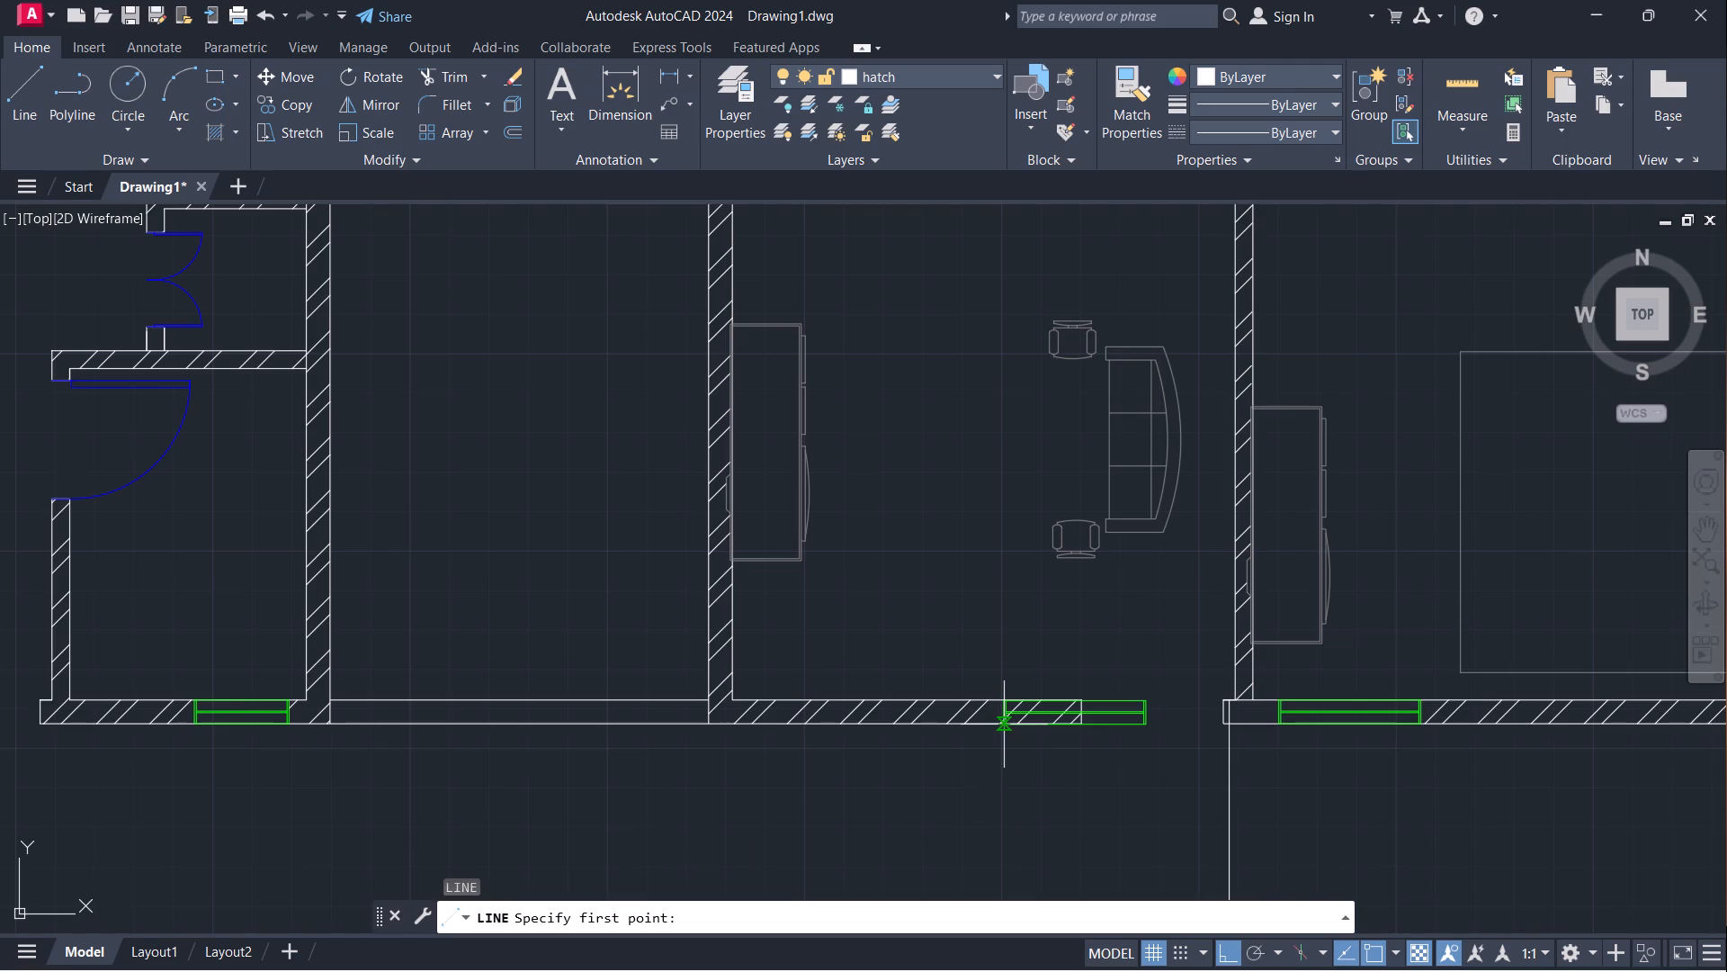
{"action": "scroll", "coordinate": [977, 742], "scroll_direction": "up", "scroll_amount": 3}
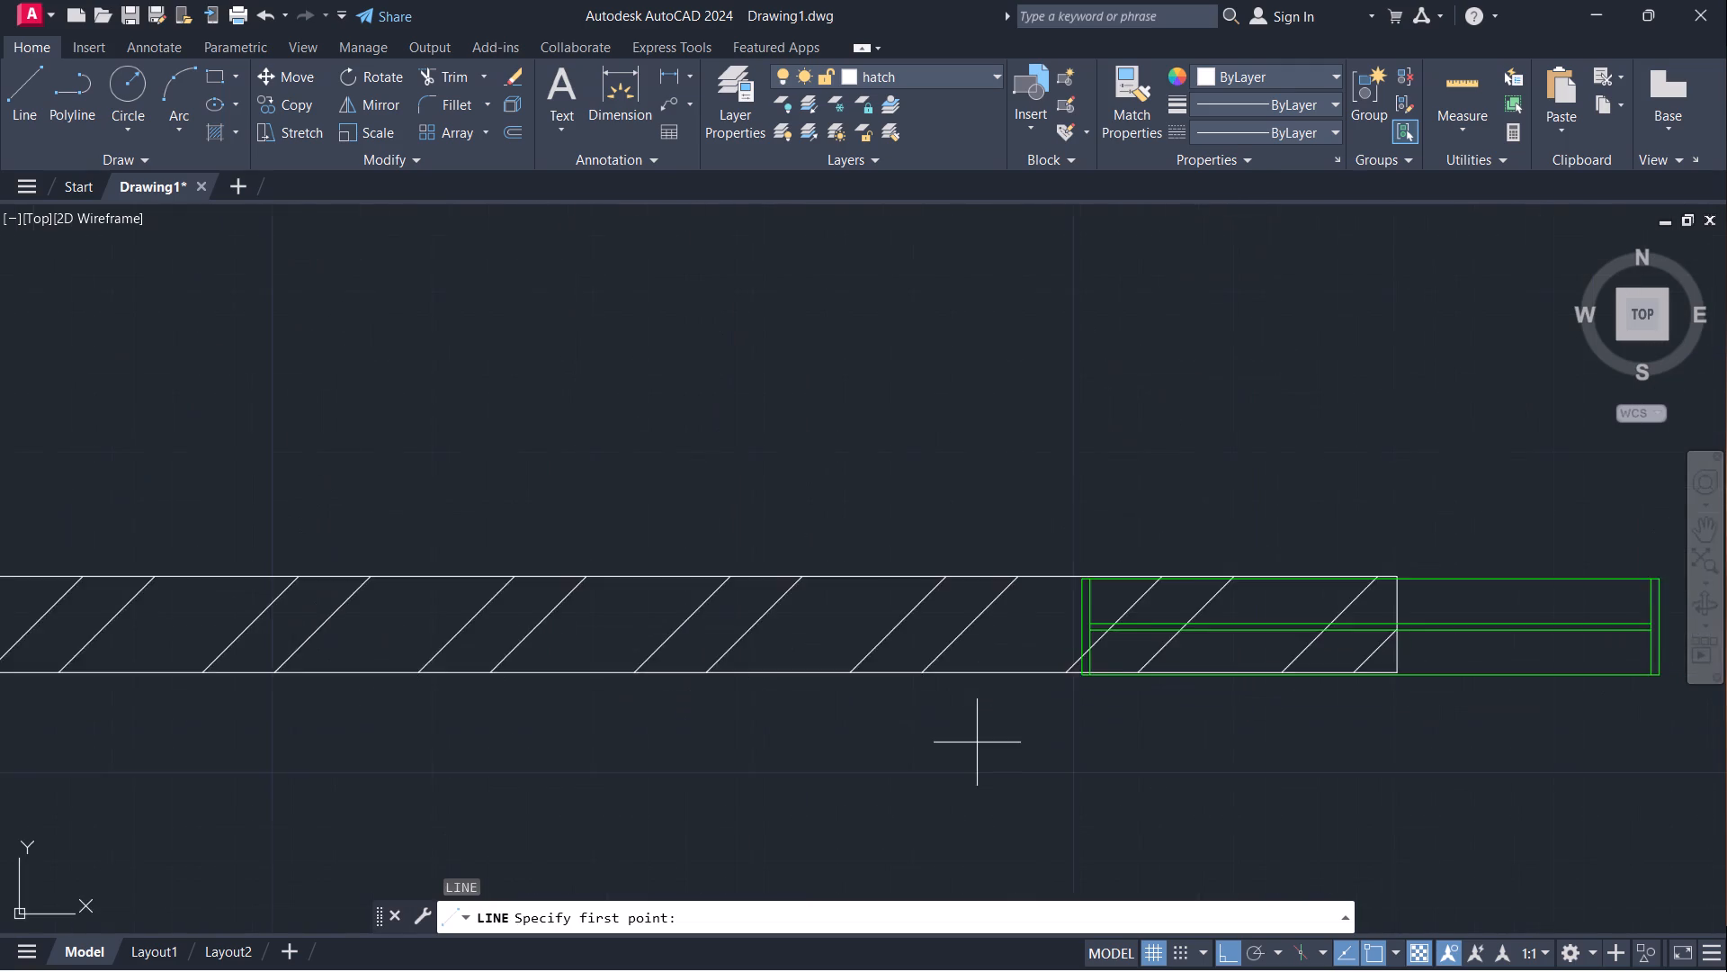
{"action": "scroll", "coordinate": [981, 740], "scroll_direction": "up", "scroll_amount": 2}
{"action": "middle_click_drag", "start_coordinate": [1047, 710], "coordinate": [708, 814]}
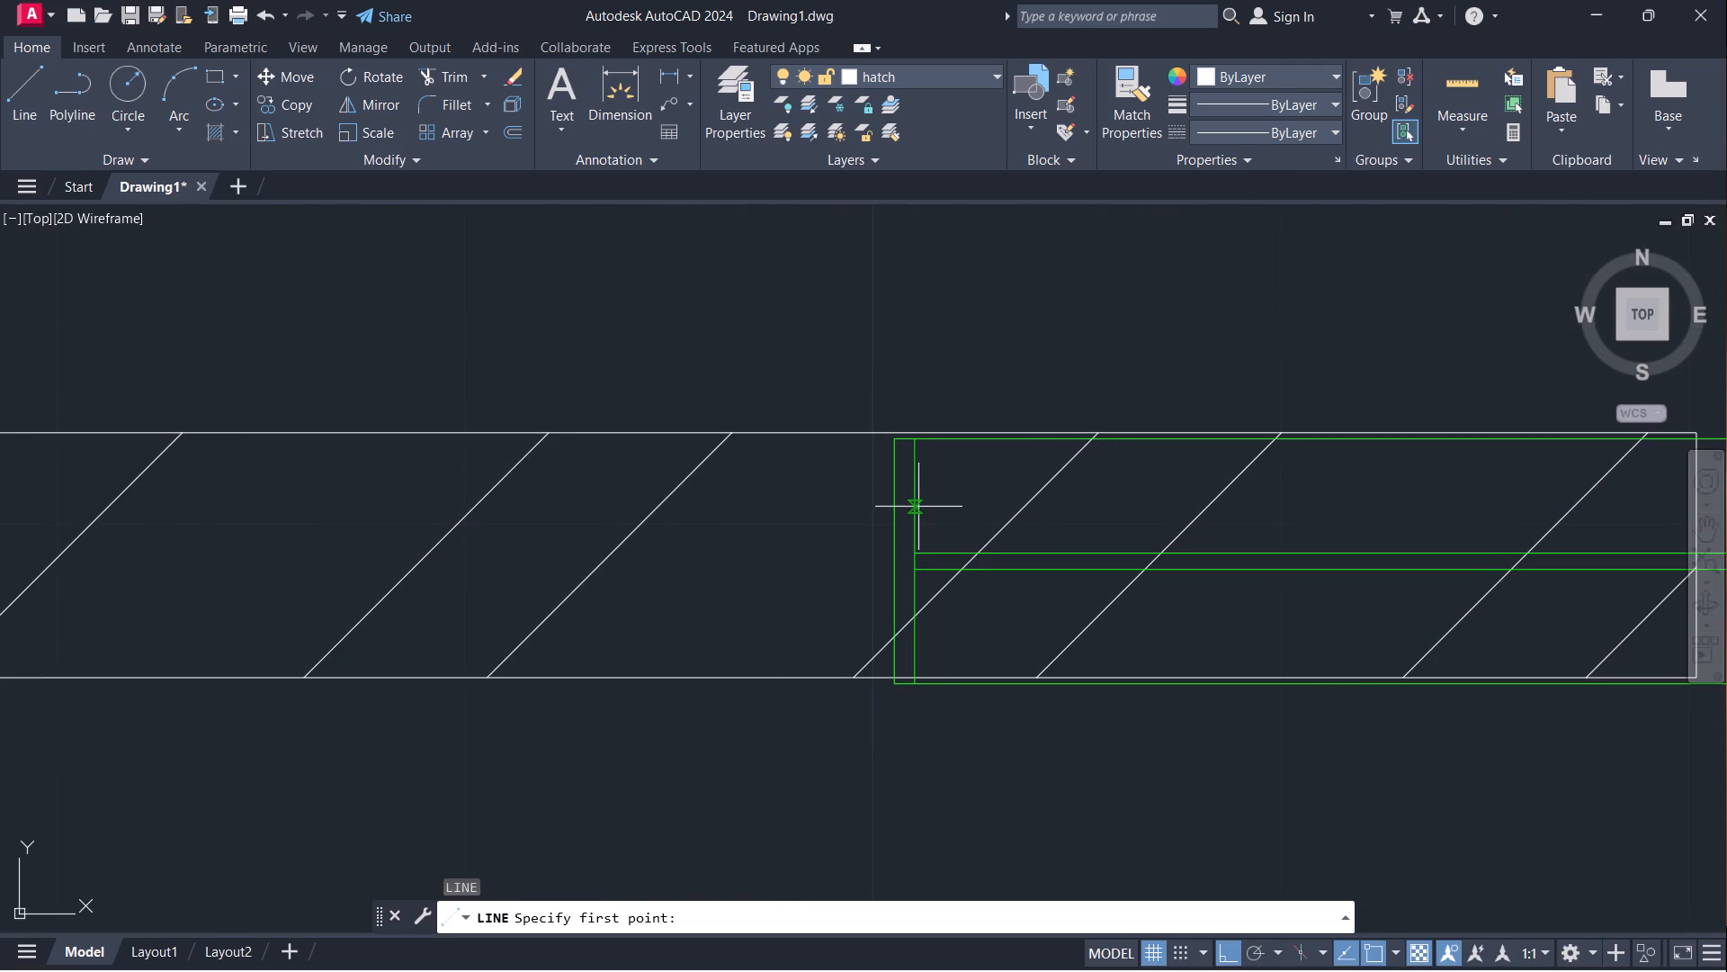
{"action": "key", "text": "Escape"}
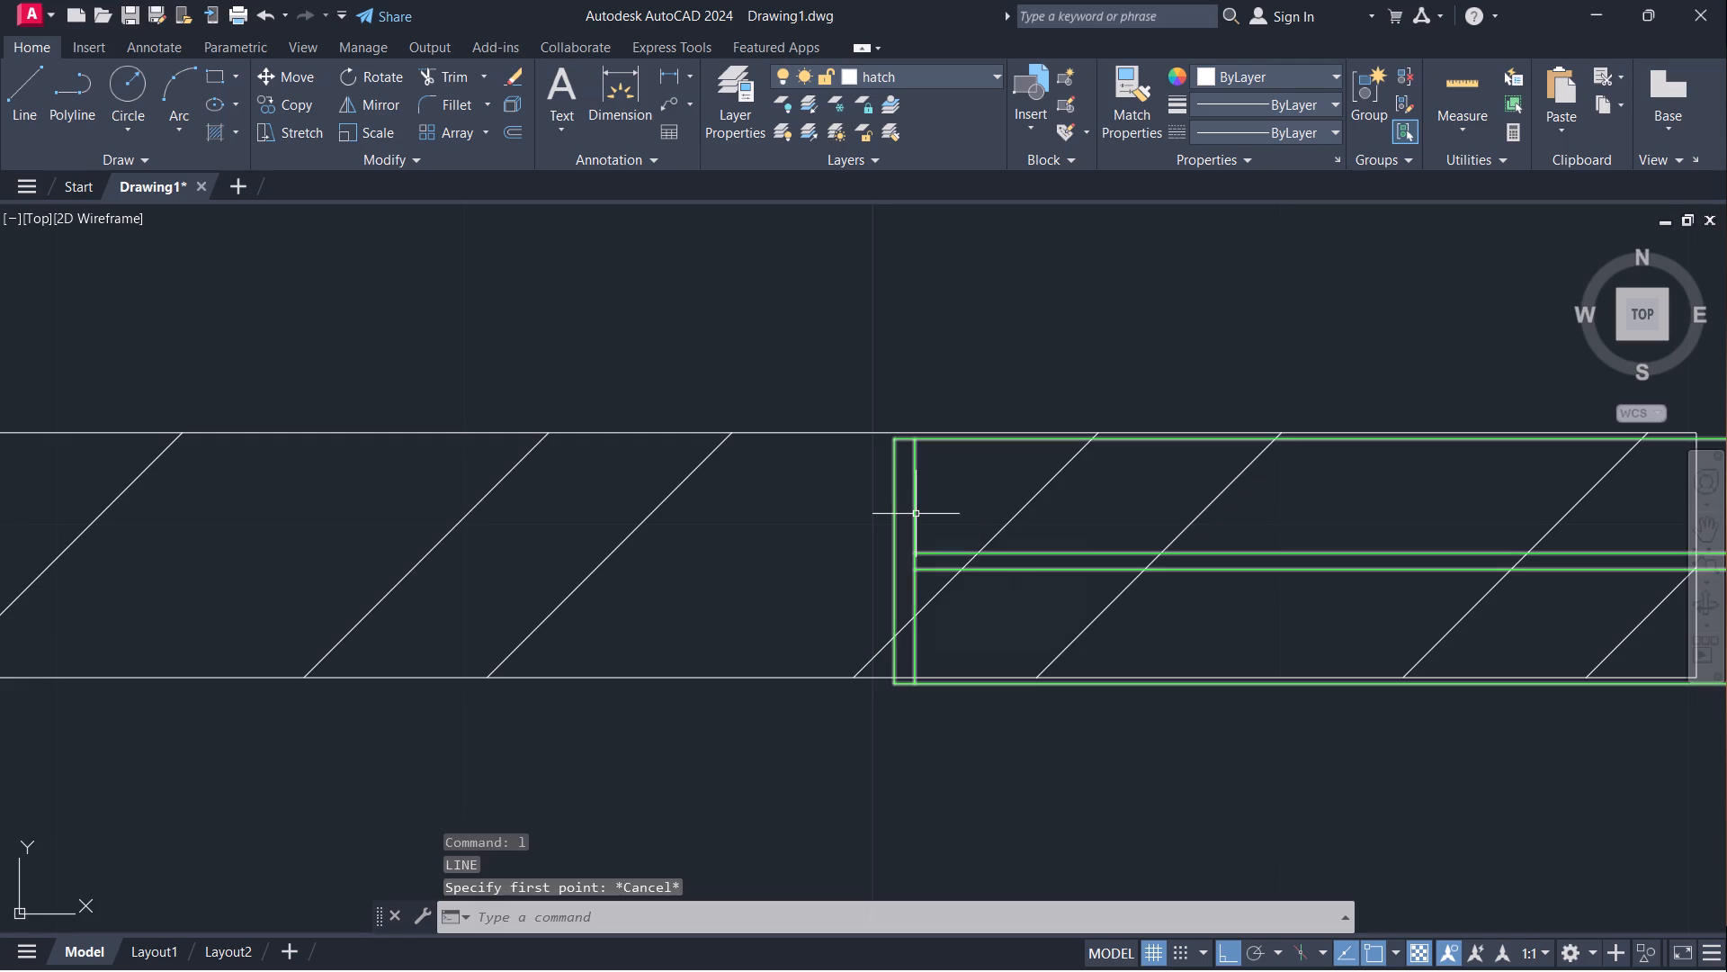
Move the relocated window slightly north so its edges align with the two faces of the north block's south wall.
{"action": "left_click", "coordinate": [914, 493]}
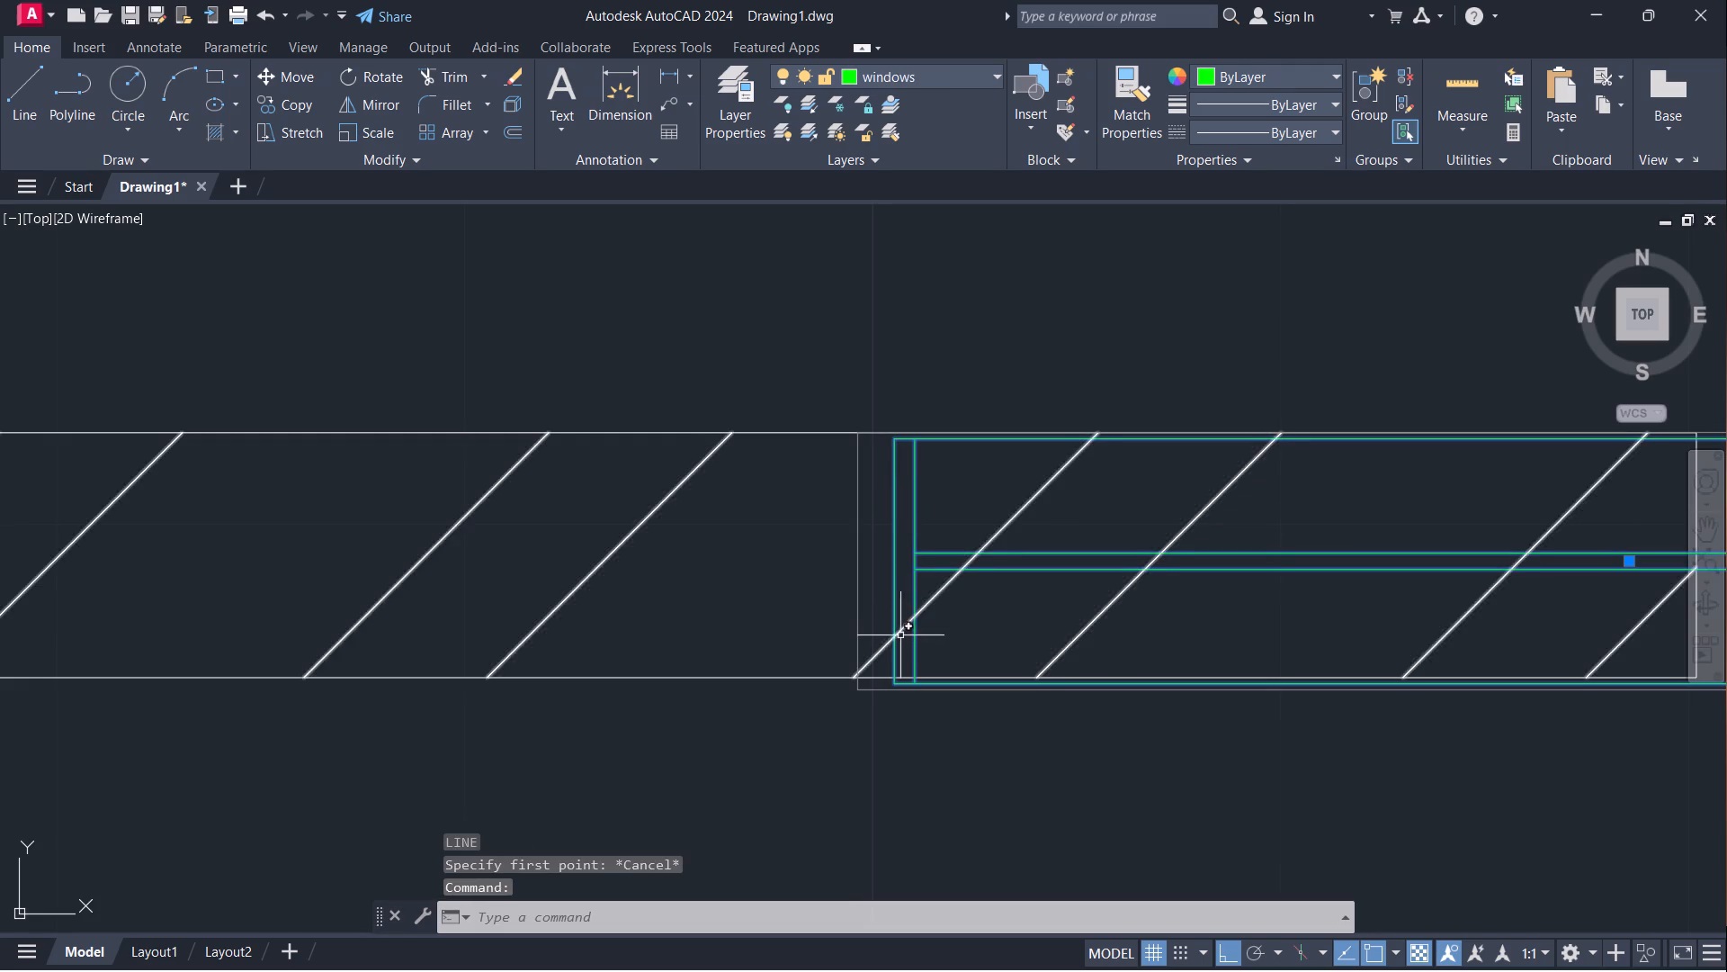
{"action": "key", "text": "m"}
{"action": "key", "text": "Return"}
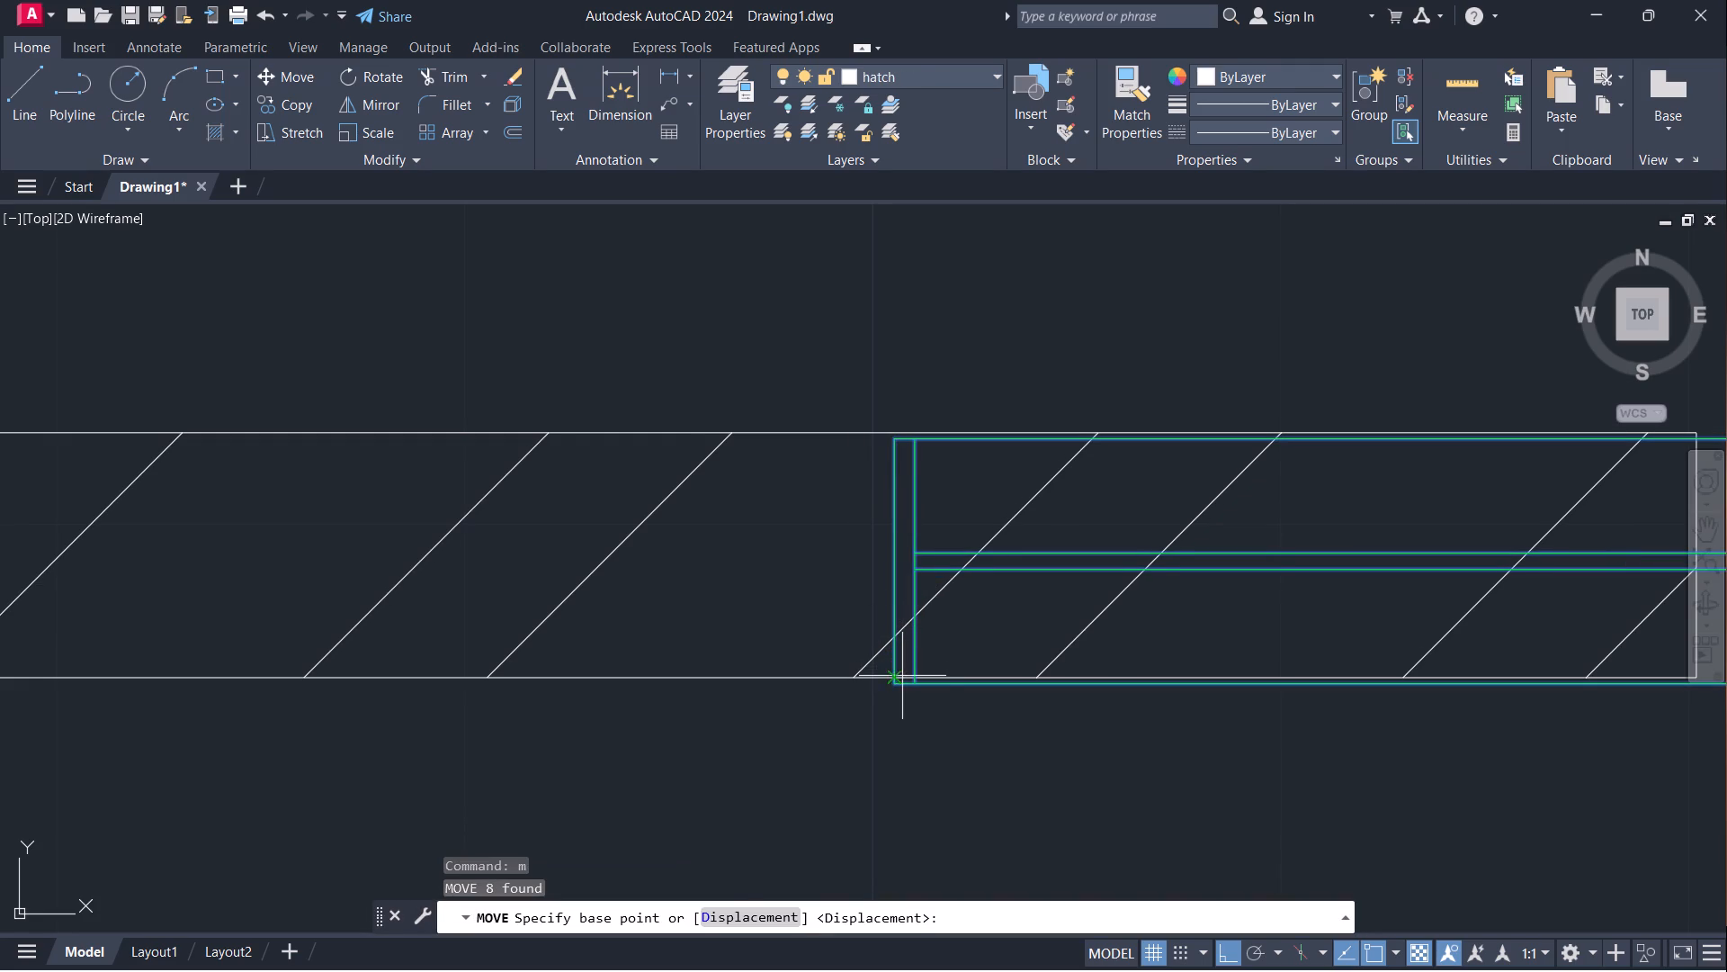
{"action": "left_click", "coordinate": [902, 685]}
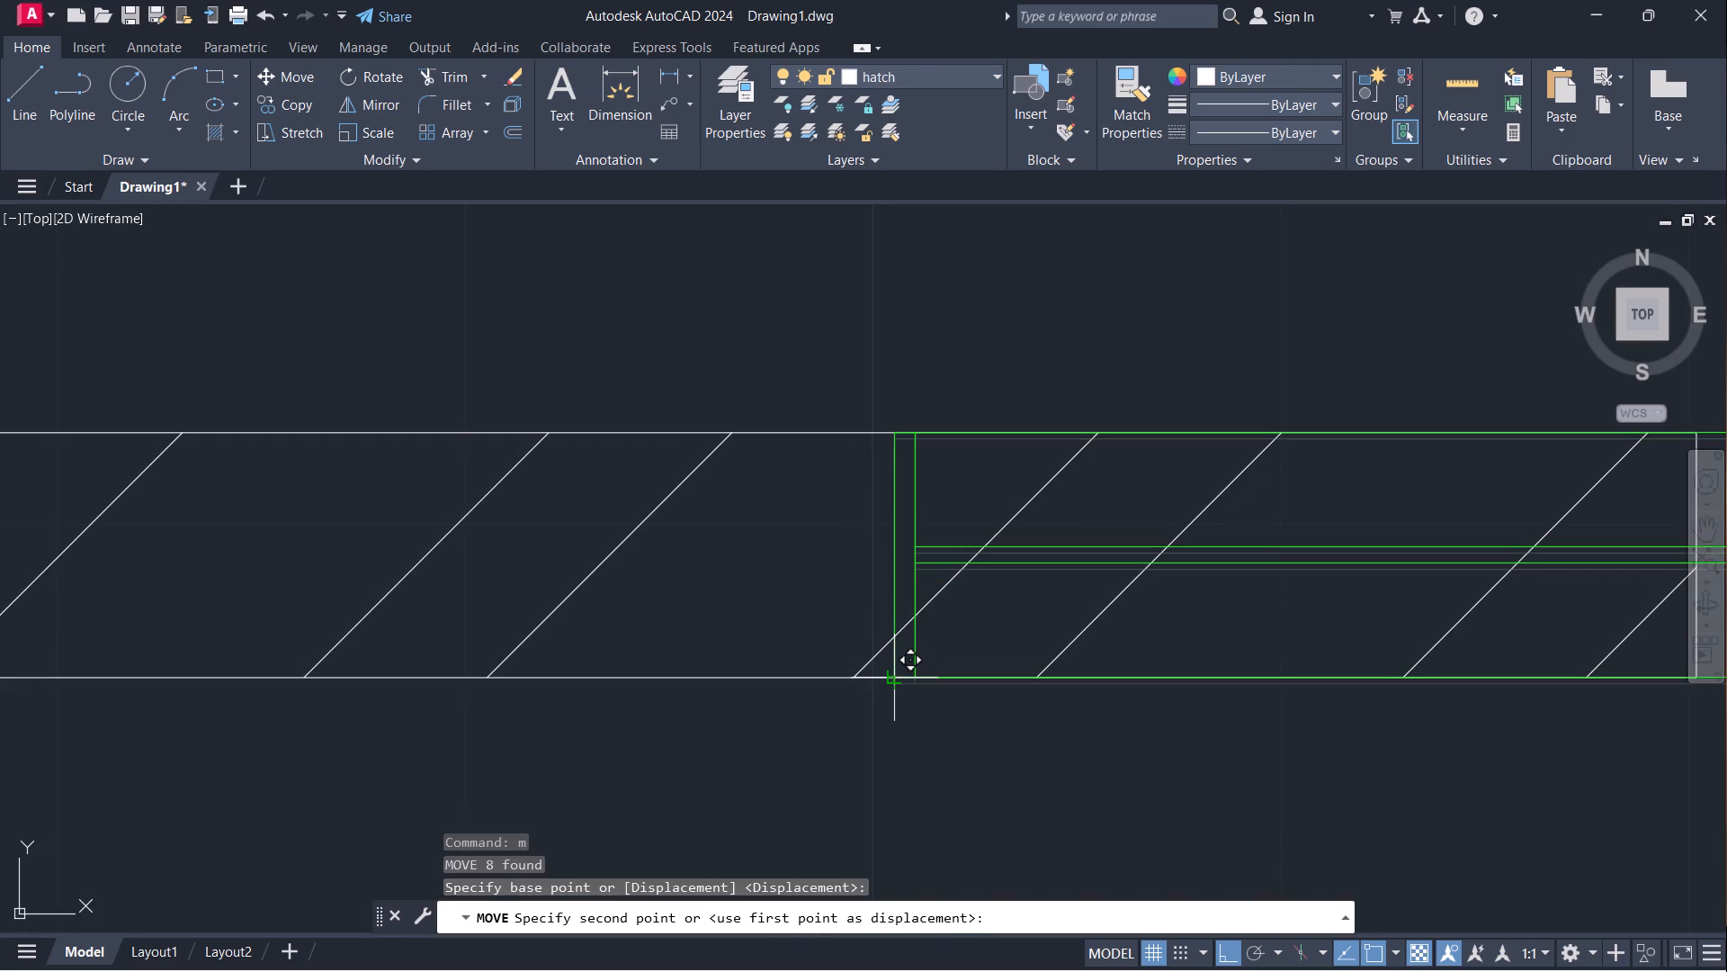
{"action": "left_click", "coordinate": [899, 672]}
{"action": "key", "text": "Escape"}
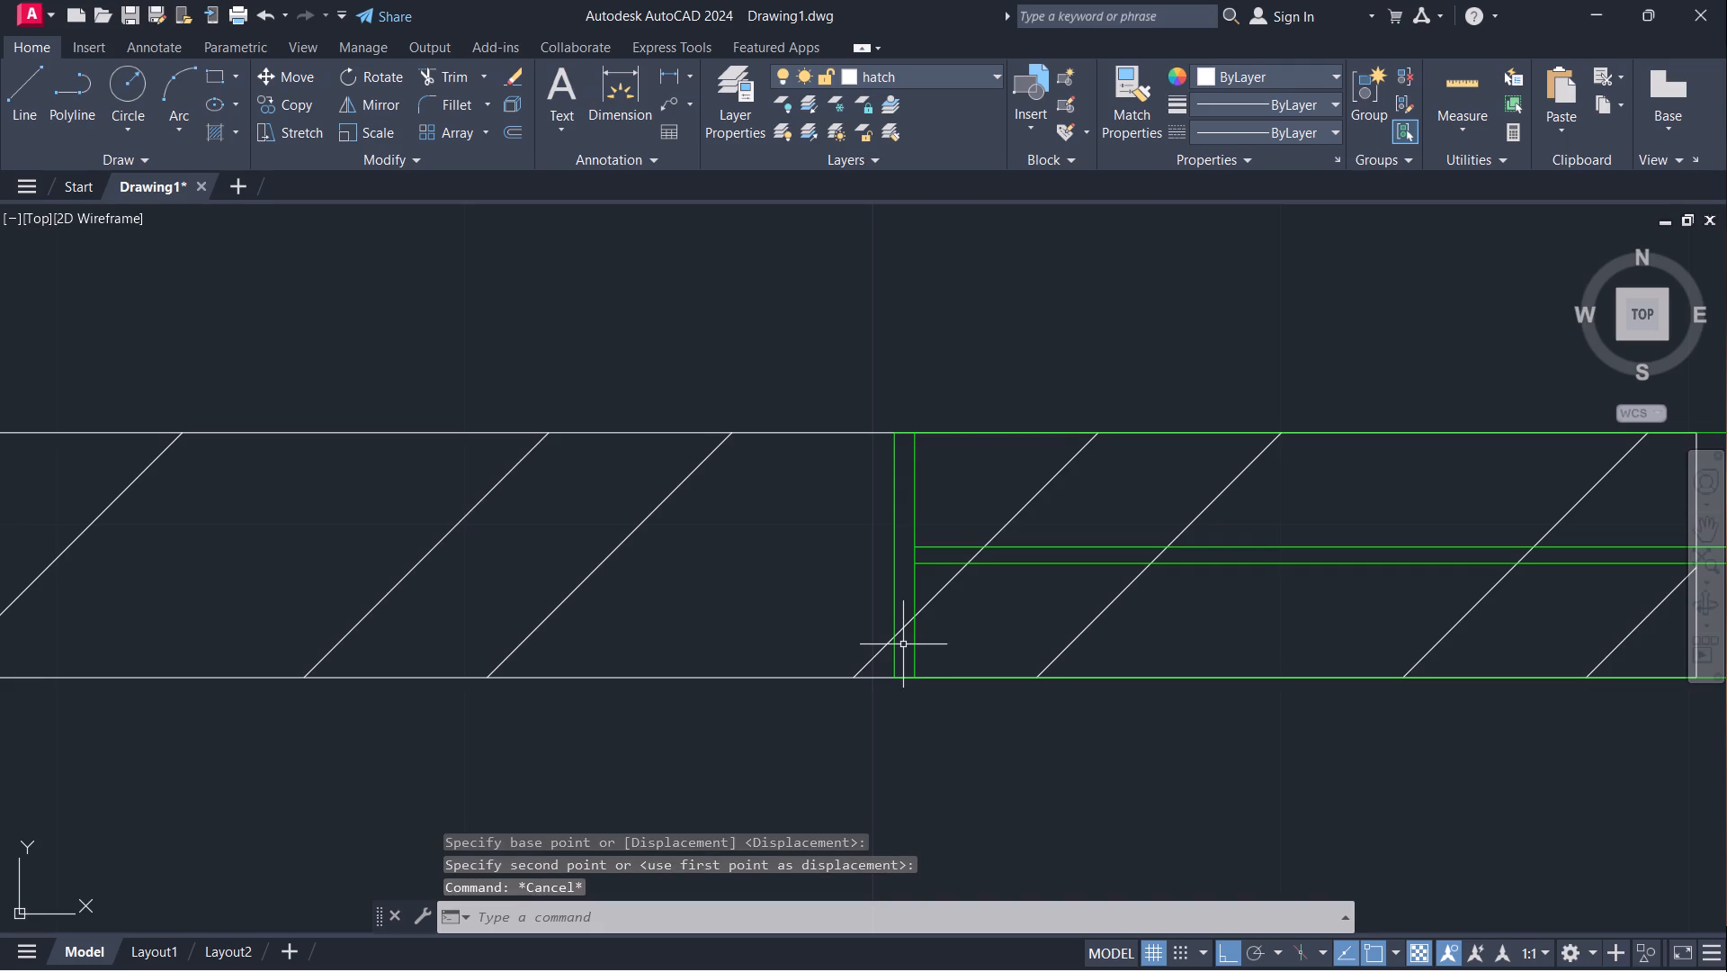
Draw a line along the relocated window's west edge, from the wall's north face to its south face.
{"action": "key", "text": "l"}
{"action": "key", "text": "Return"}
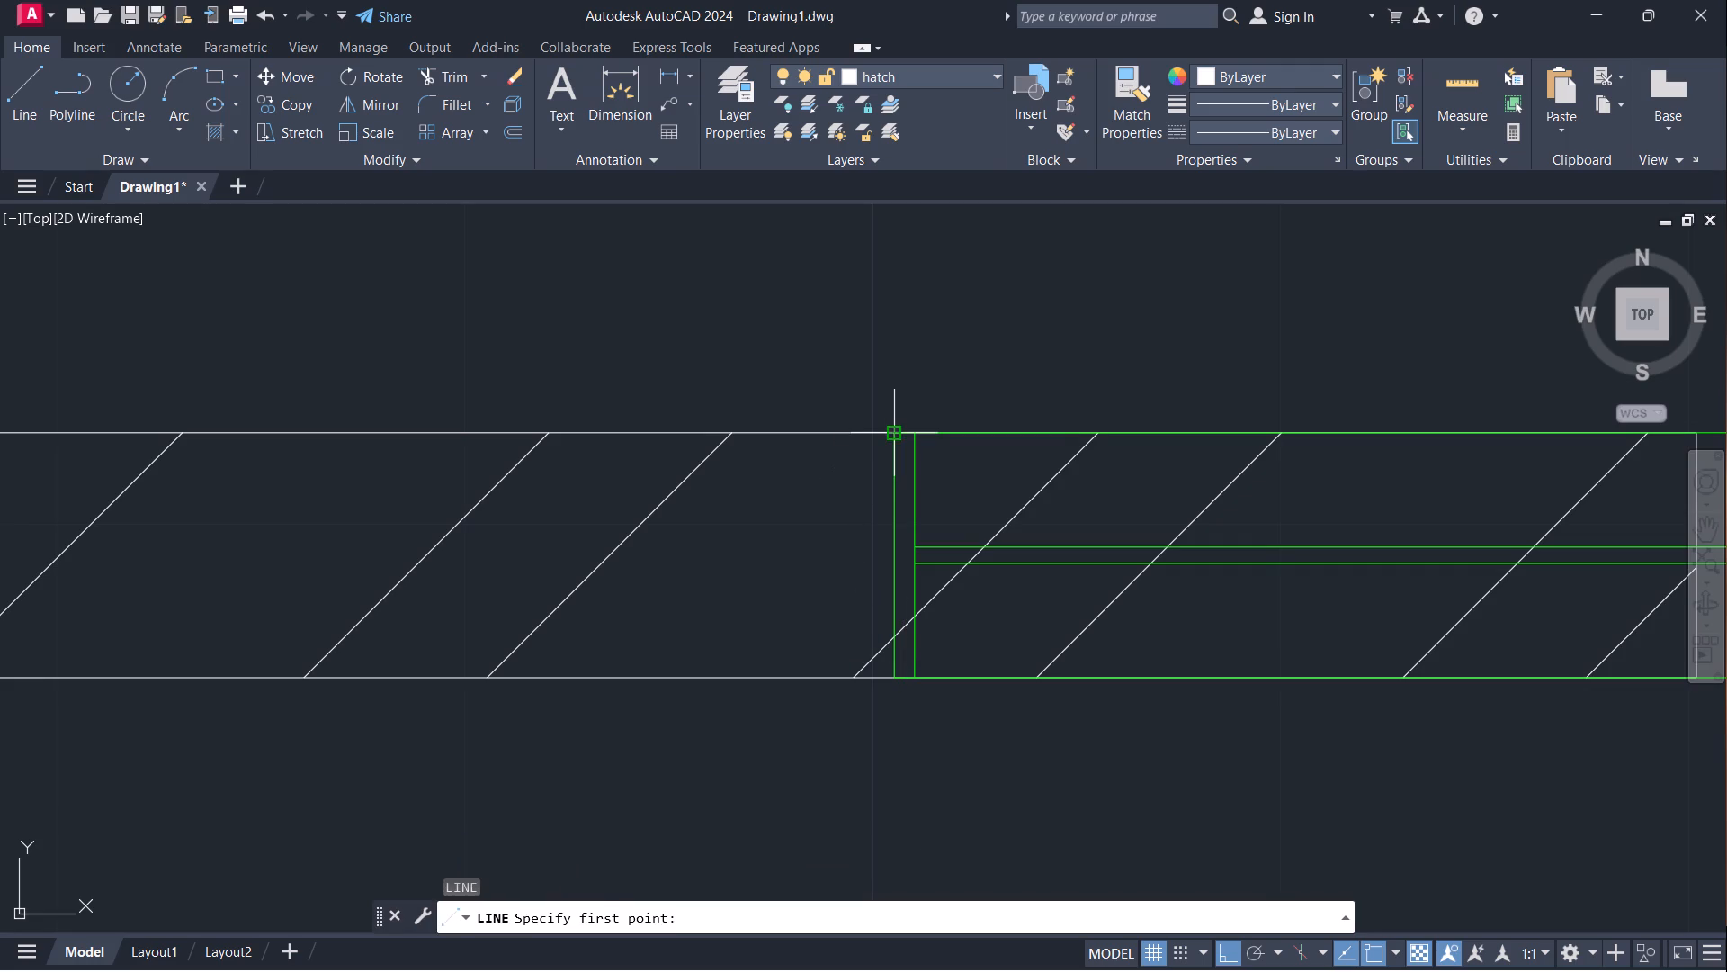
{"action": "left_click_drag", "start_coordinate": [889, 436], "coordinate": [890, 445]}
{"action": "left_click", "coordinate": [892, 669]}
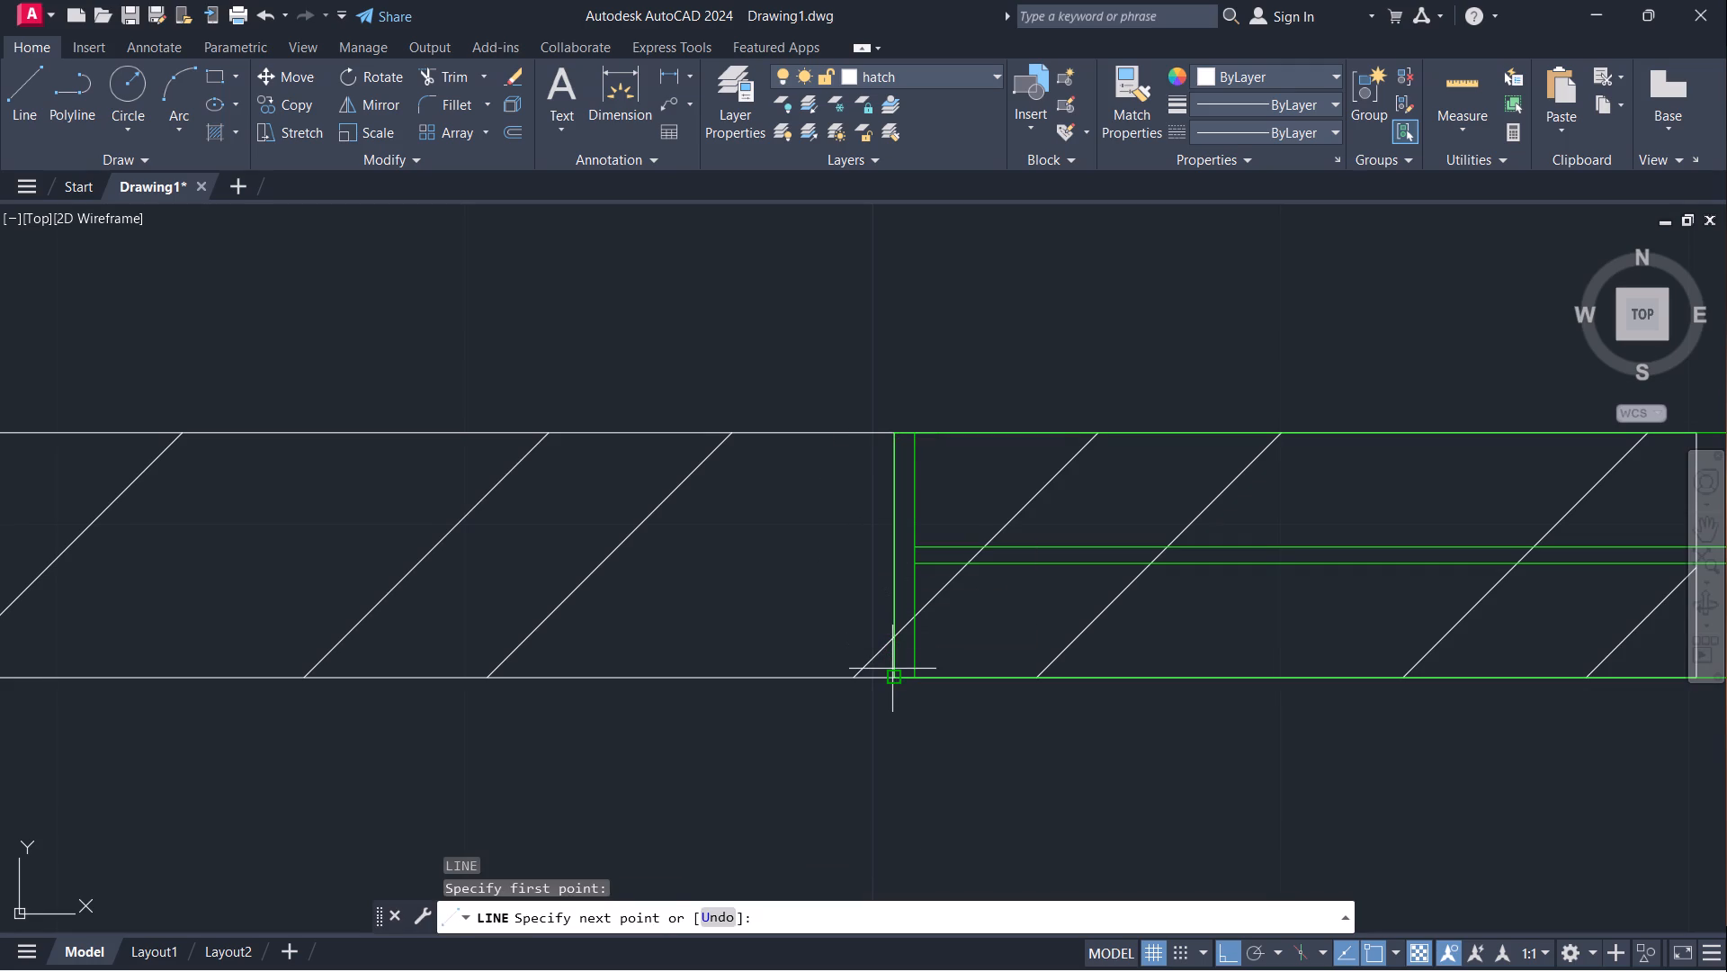
{"action": "key", "text": "Escape"}
On the walls layer, draw the window's east edge line and both wall faces east to the old door opening's east jamb.
{"action": "scroll", "coordinate": [615, 643], "scroll_direction": "down", "scroll_amount": 2}
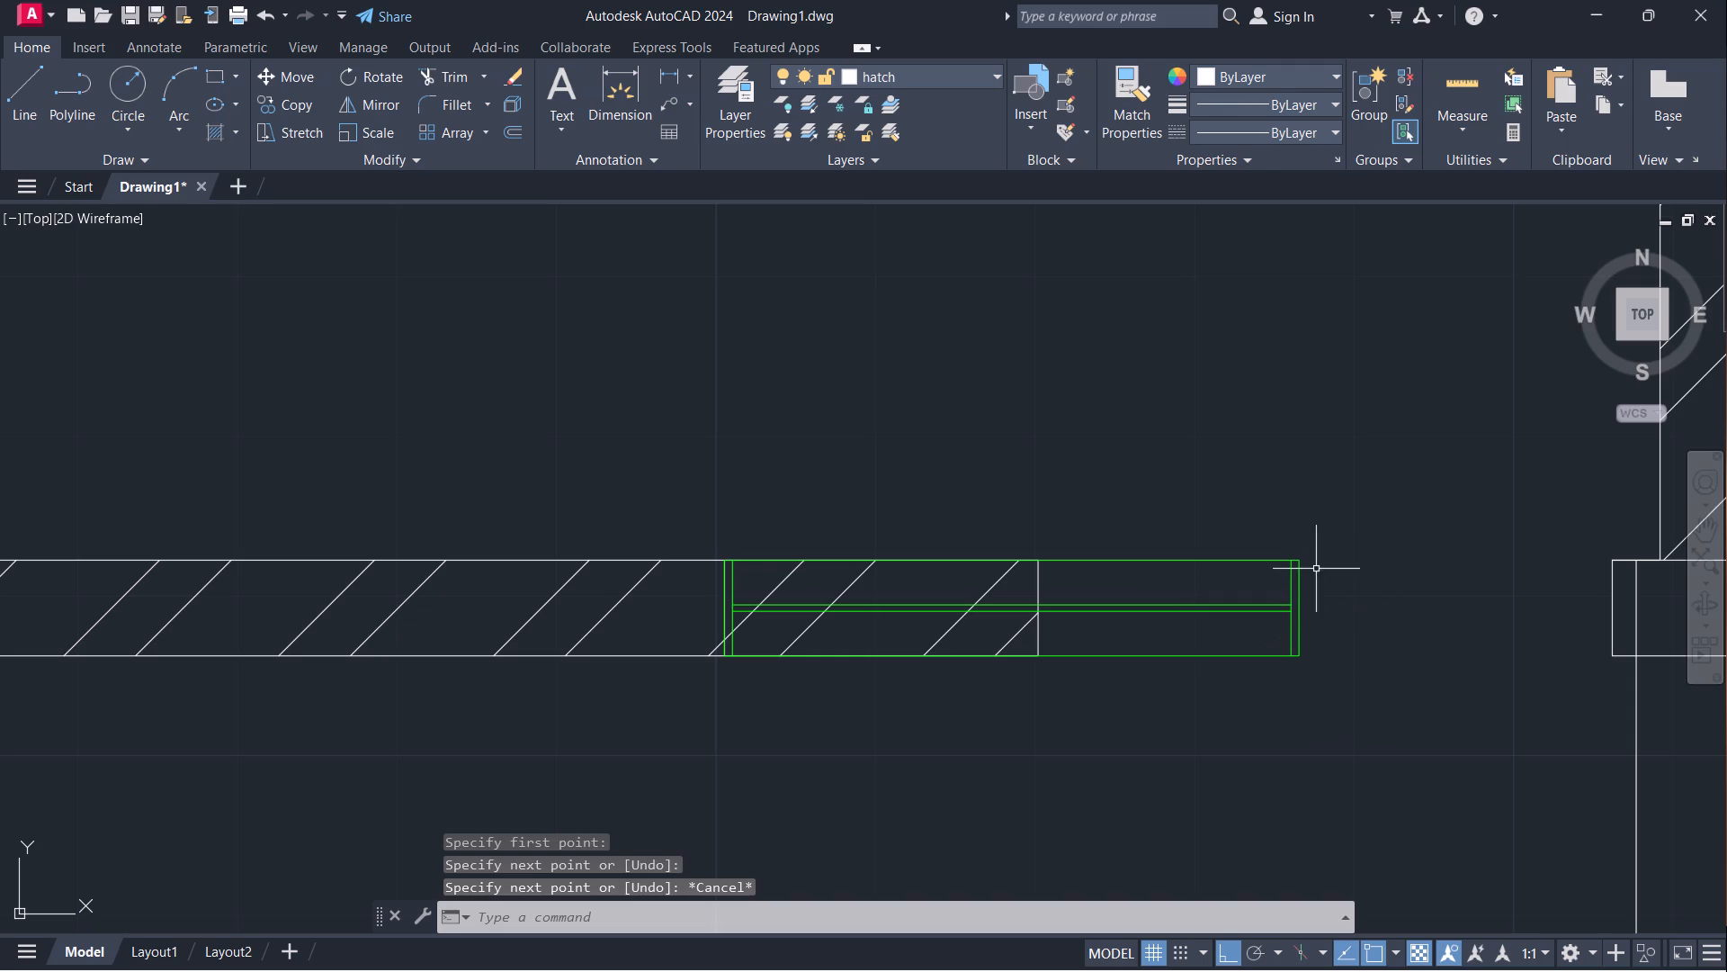
{"action": "left_click", "coordinate": [989, 80]}
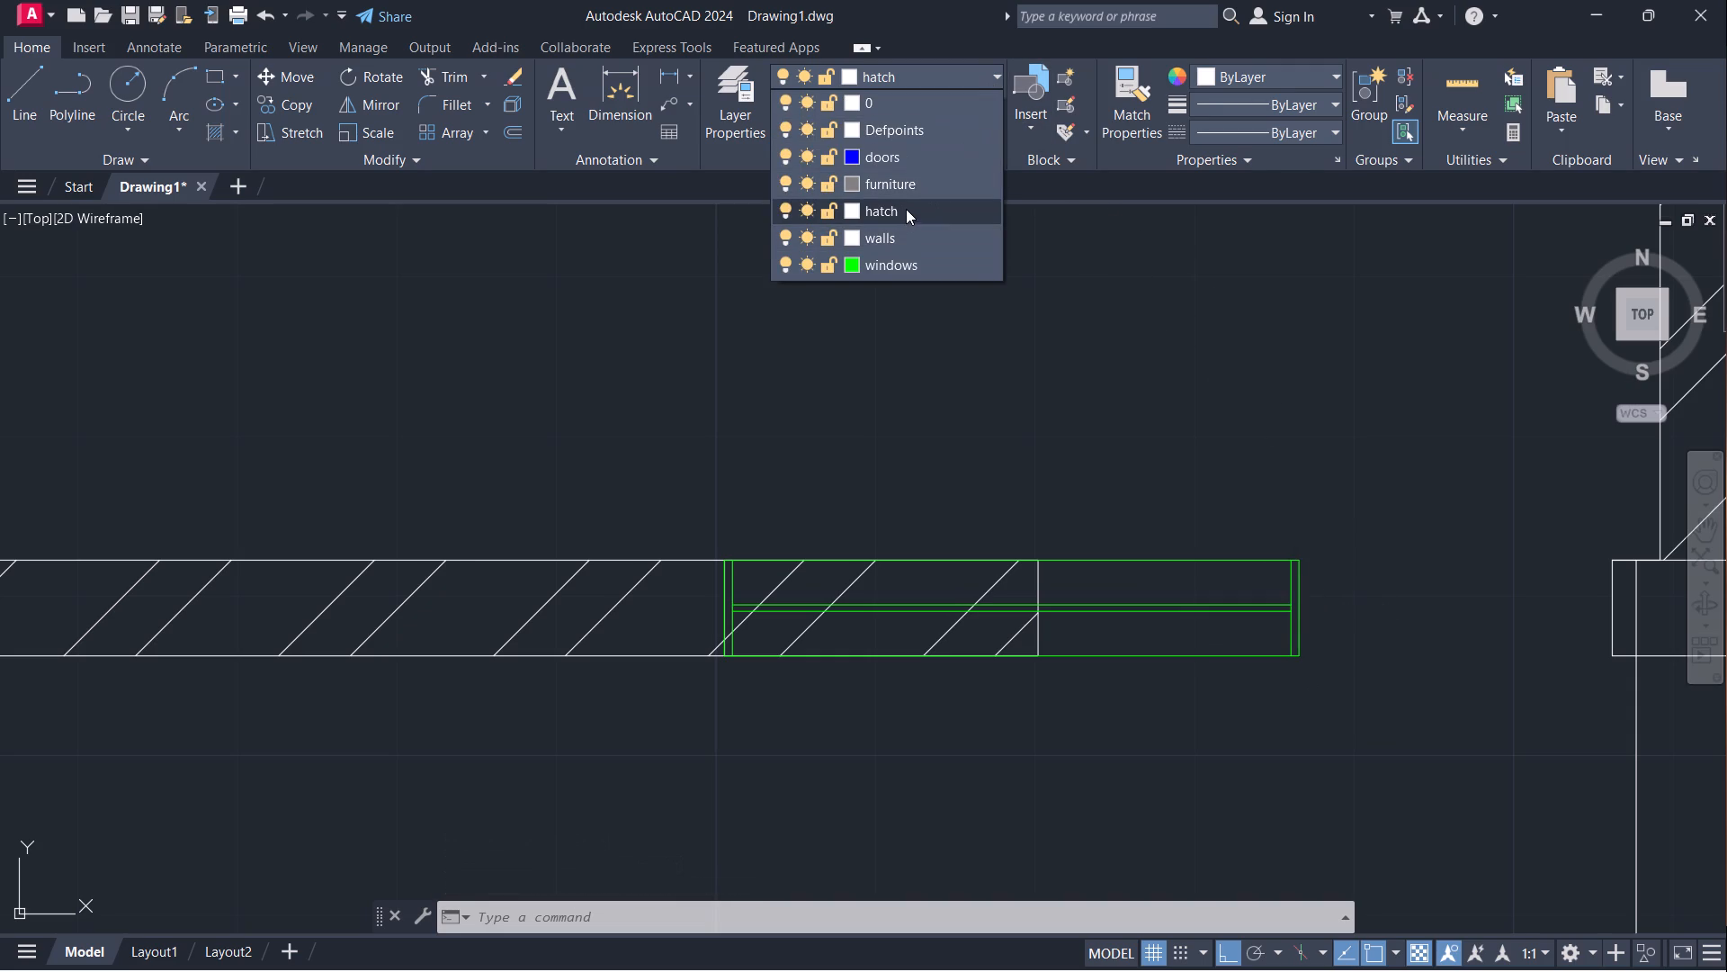
{"action": "left_click", "coordinate": [906, 241]}
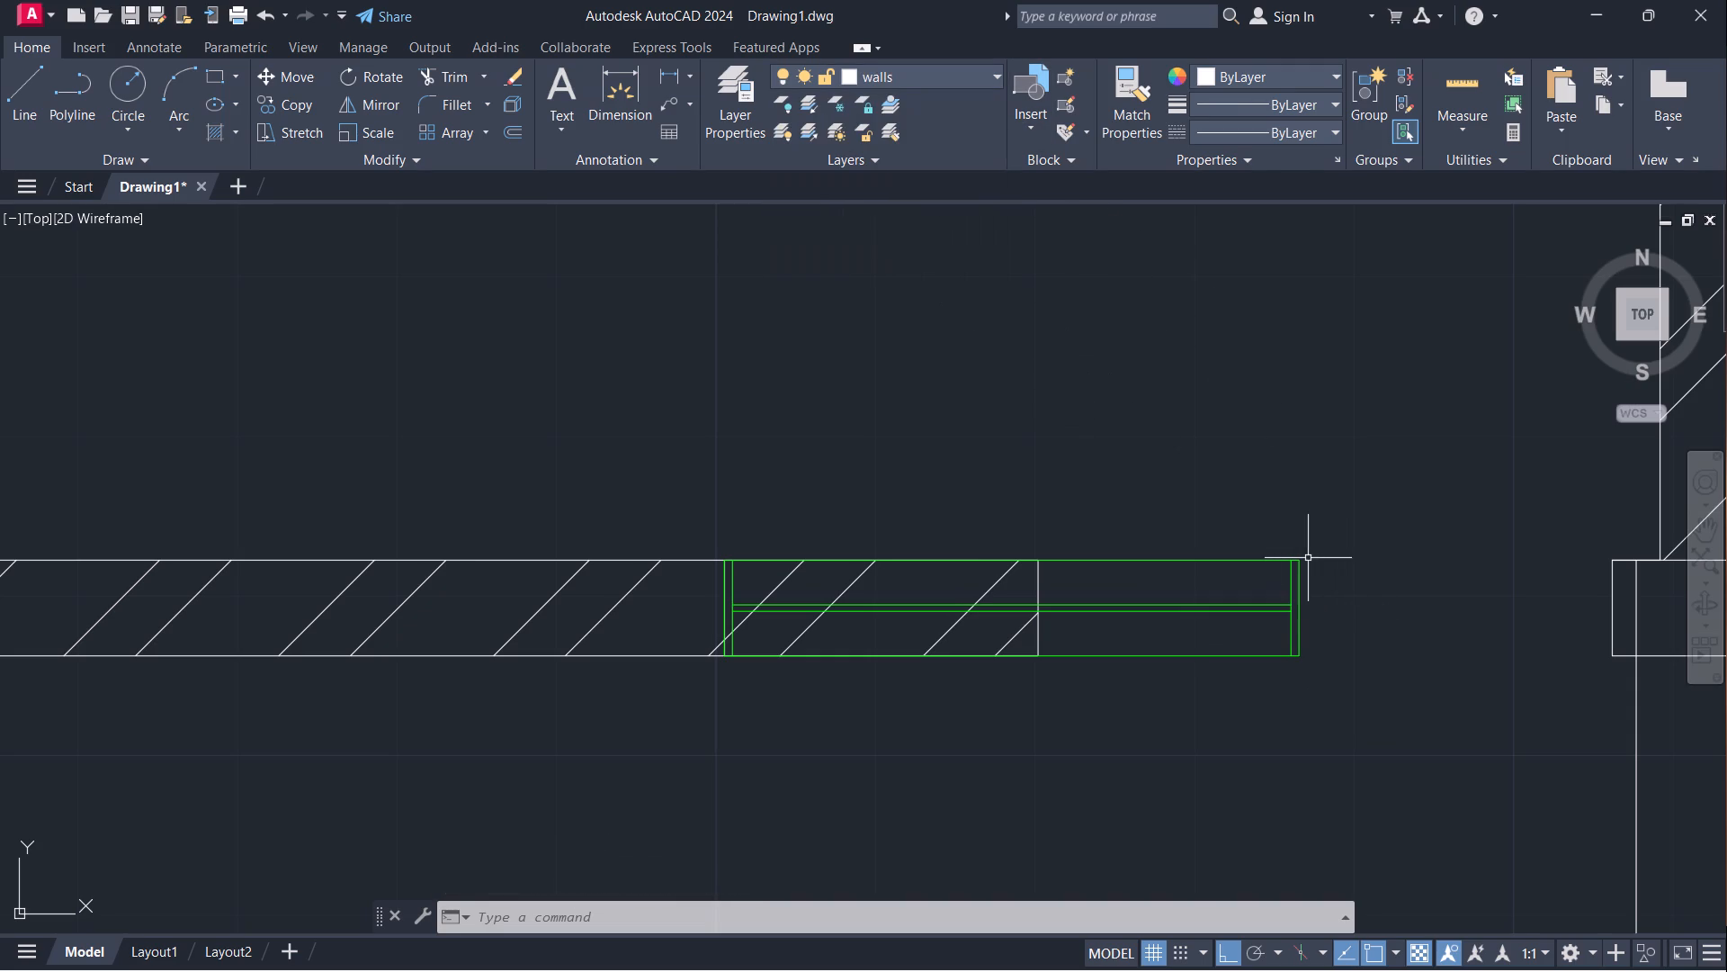
{"action": "scroll", "coordinate": [1308, 558], "scroll_direction": "up", "scroll_amount": 2}
{"action": "key", "text": "space"}
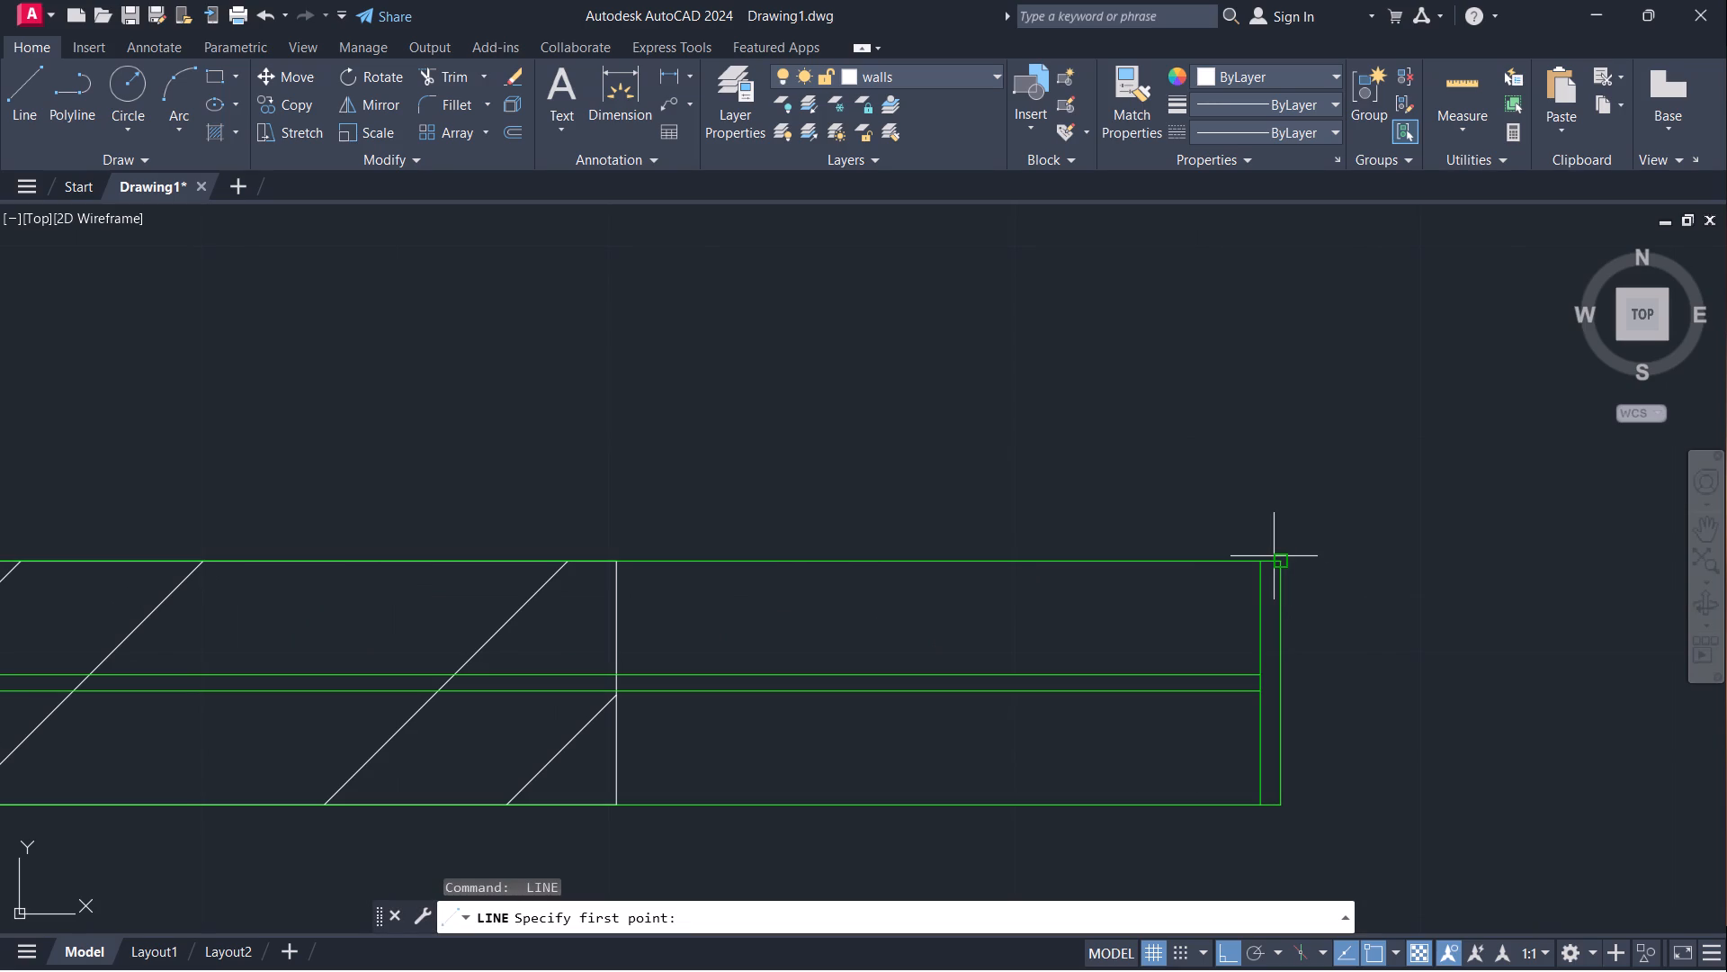
{"action": "left_click", "coordinate": [1276, 565]}
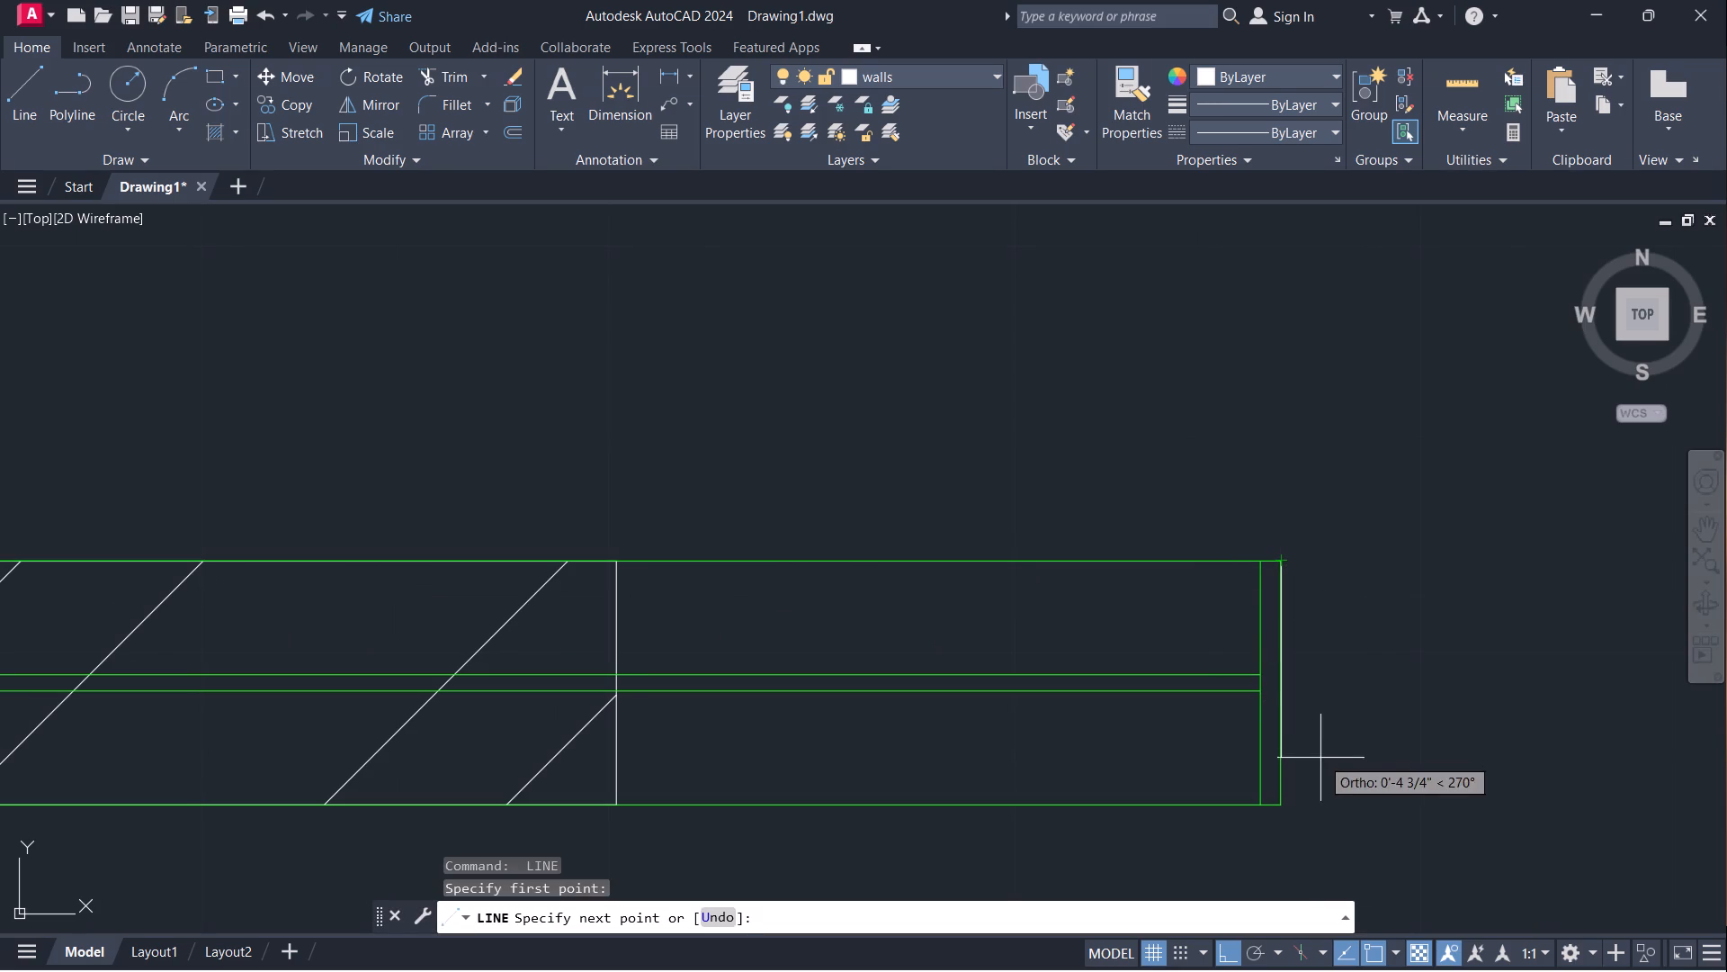
{"action": "left_click", "coordinate": [1284, 798]}
{"action": "scroll", "coordinate": [1378, 718], "scroll_direction": "down", "scroll_amount": 2}
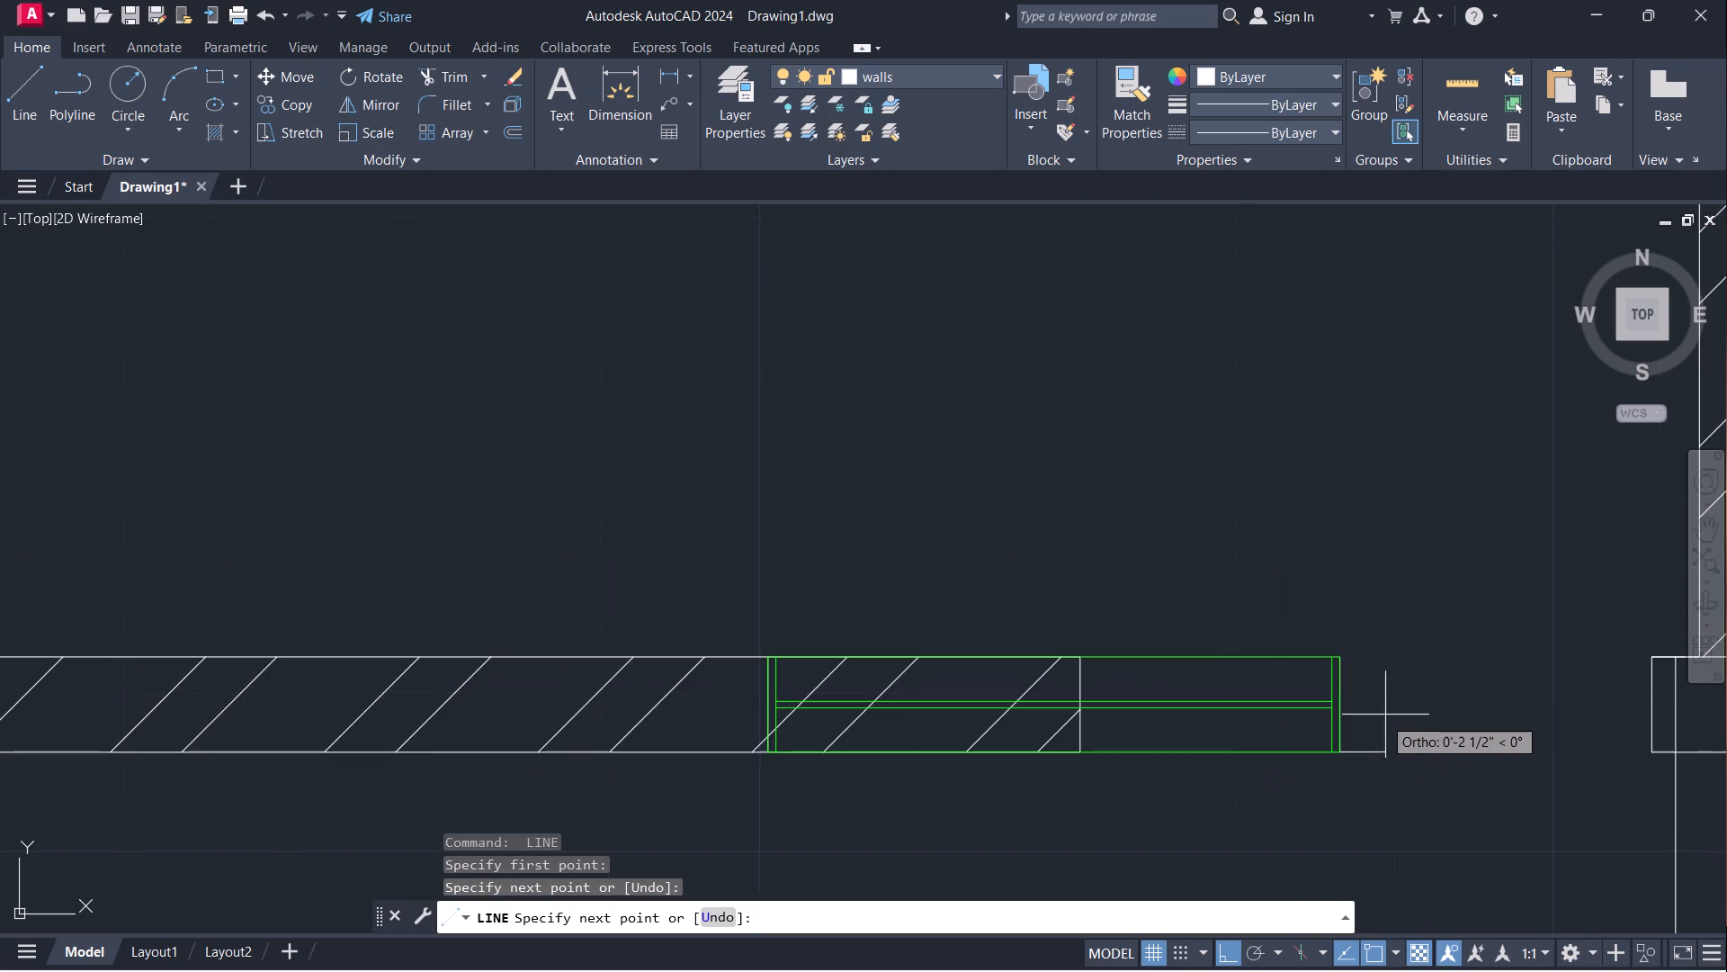
{"action": "left_click", "coordinate": [1654, 754]}
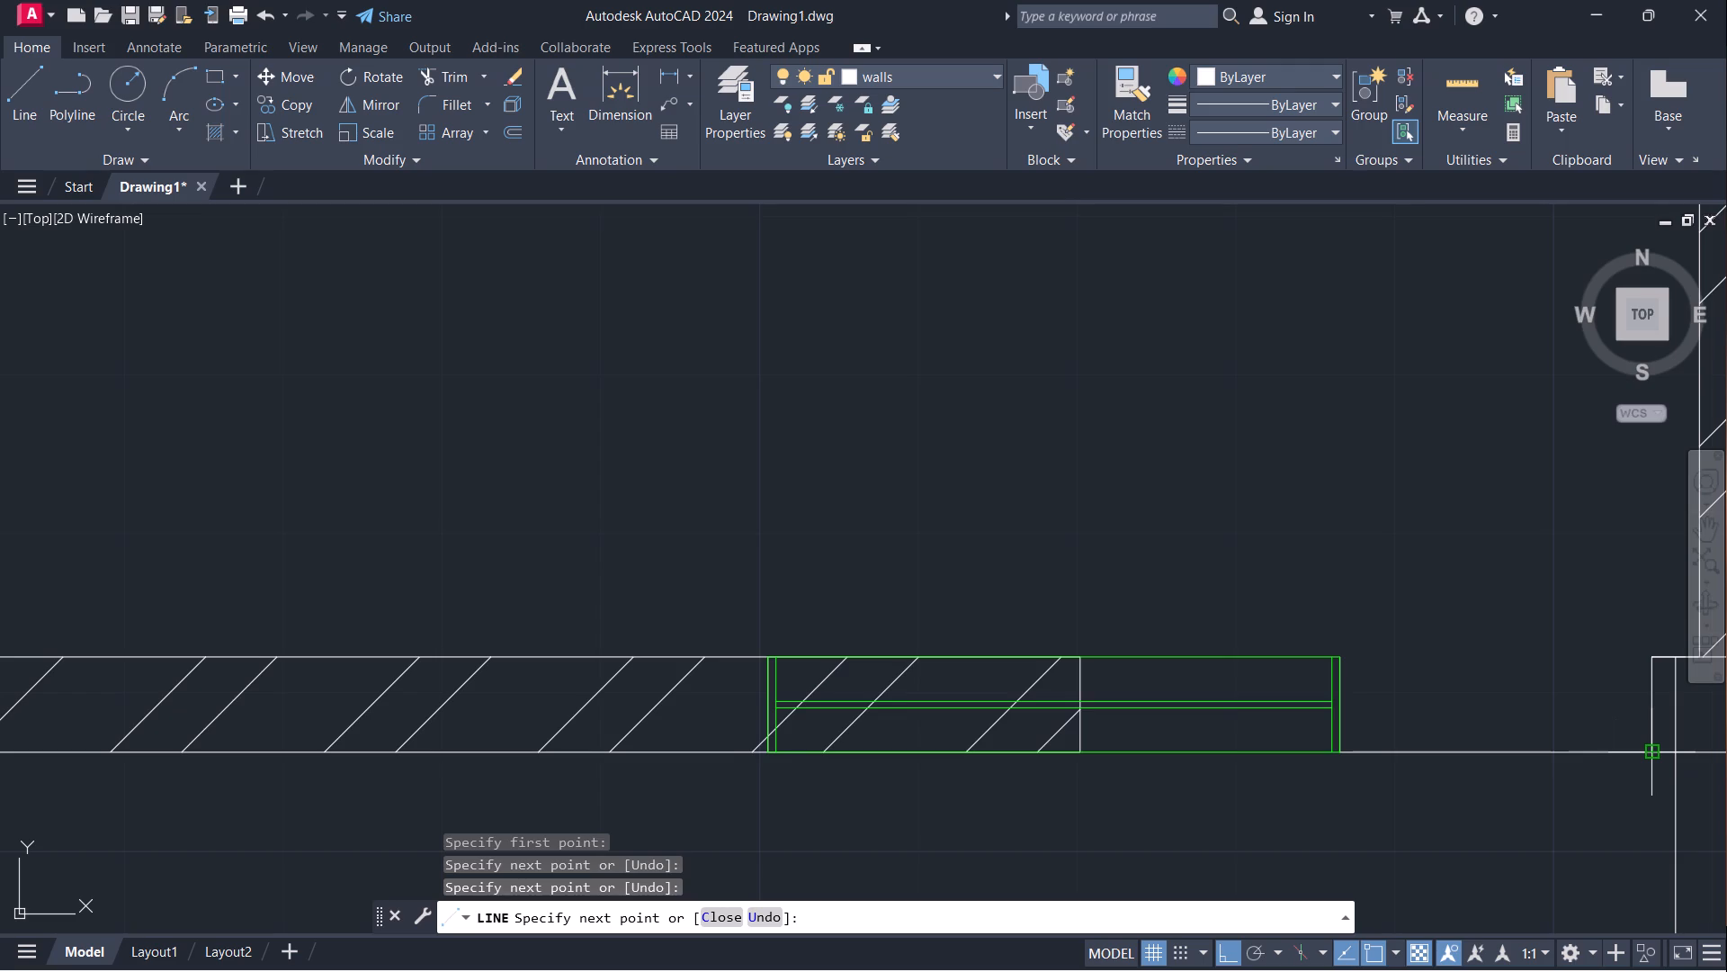
{"action": "key", "text": "Escape"}
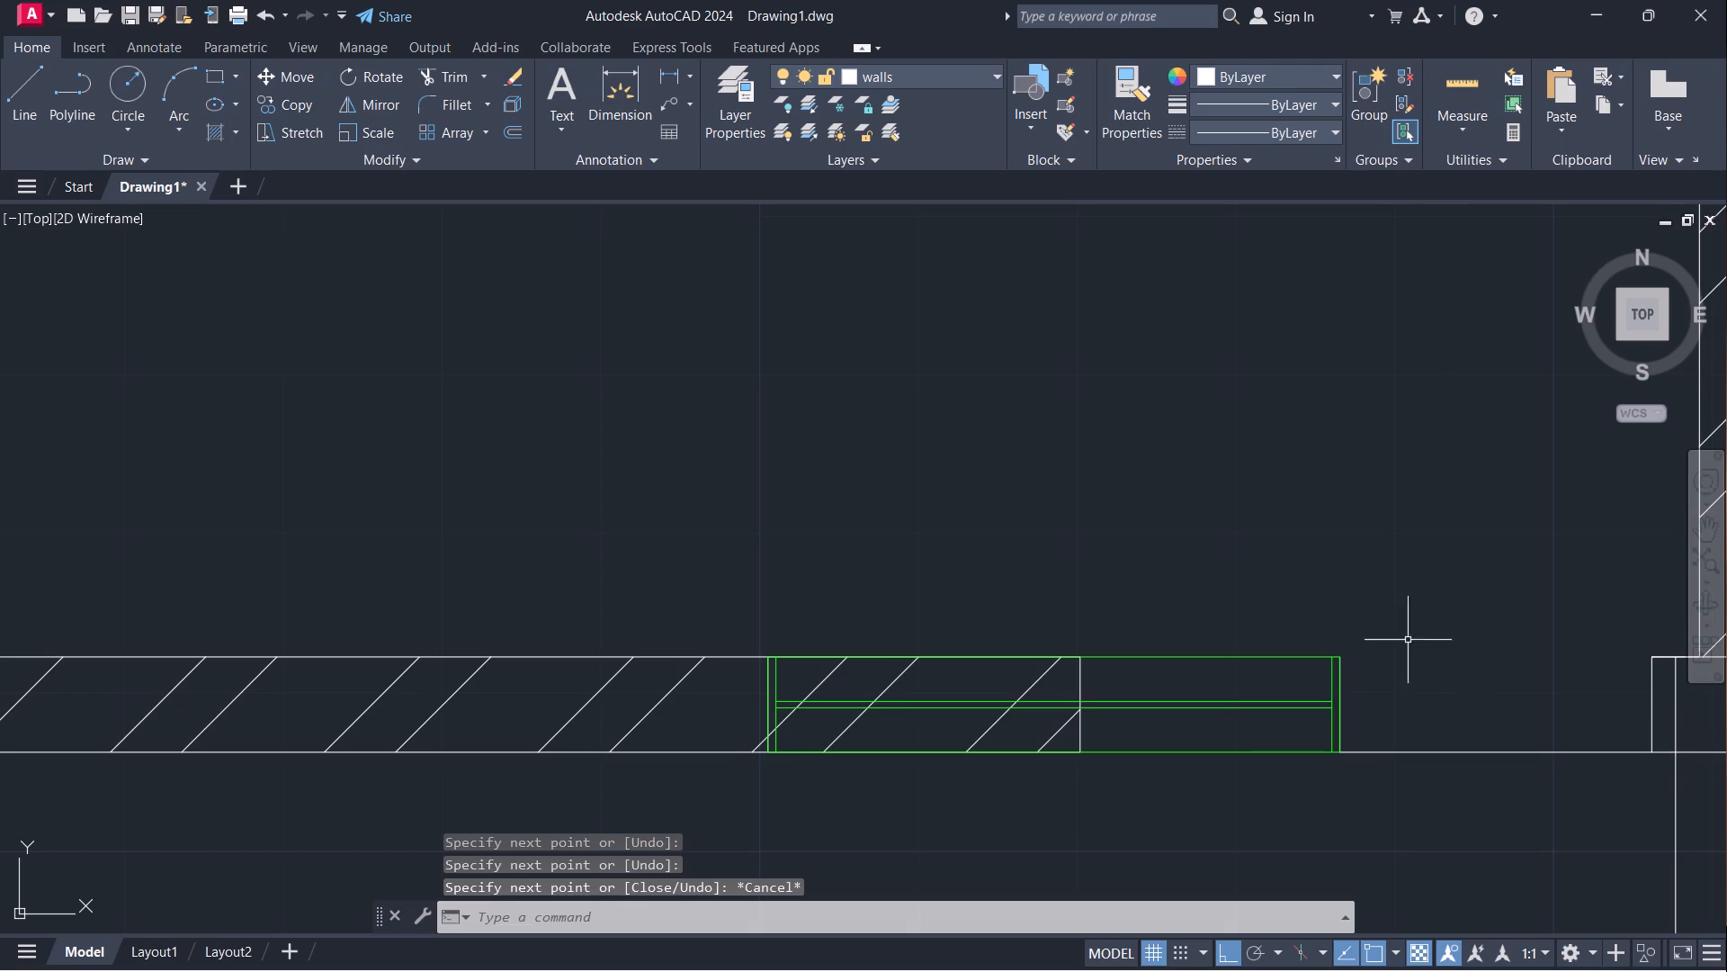
{"action": "key", "text": "space"}
{"action": "left_click", "coordinate": [1656, 662]}
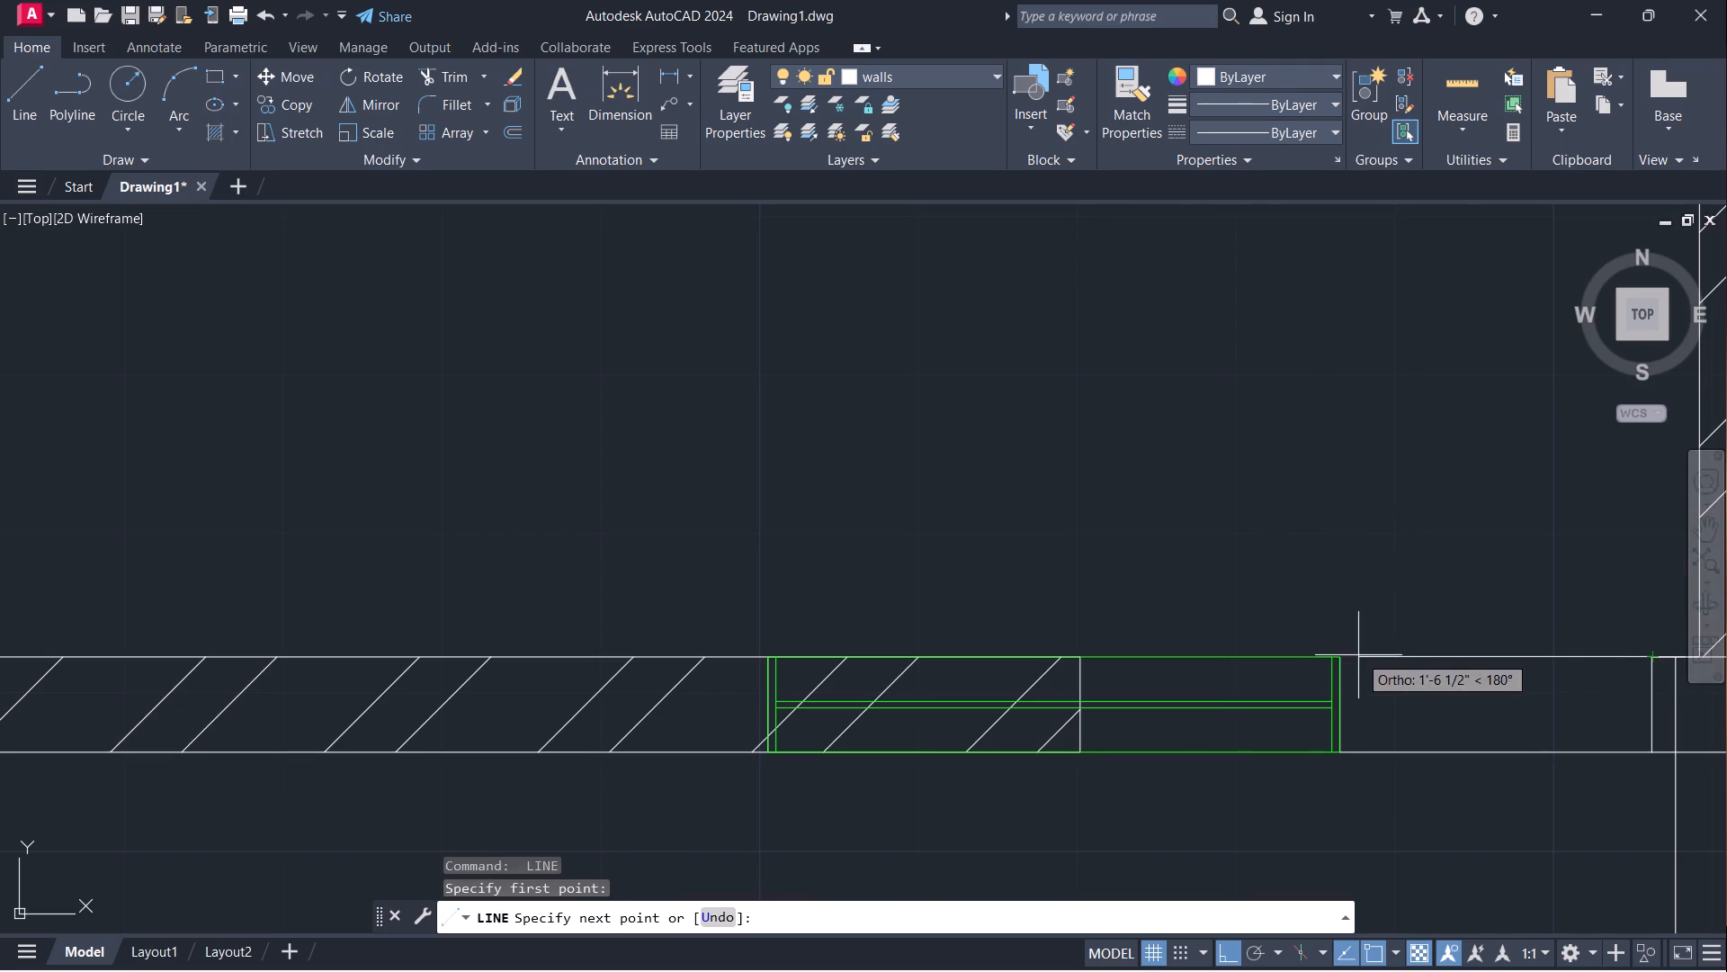
{"action": "left_click", "coordinate": [1341, 657]}
{"action": "key", "text": "Escape"}
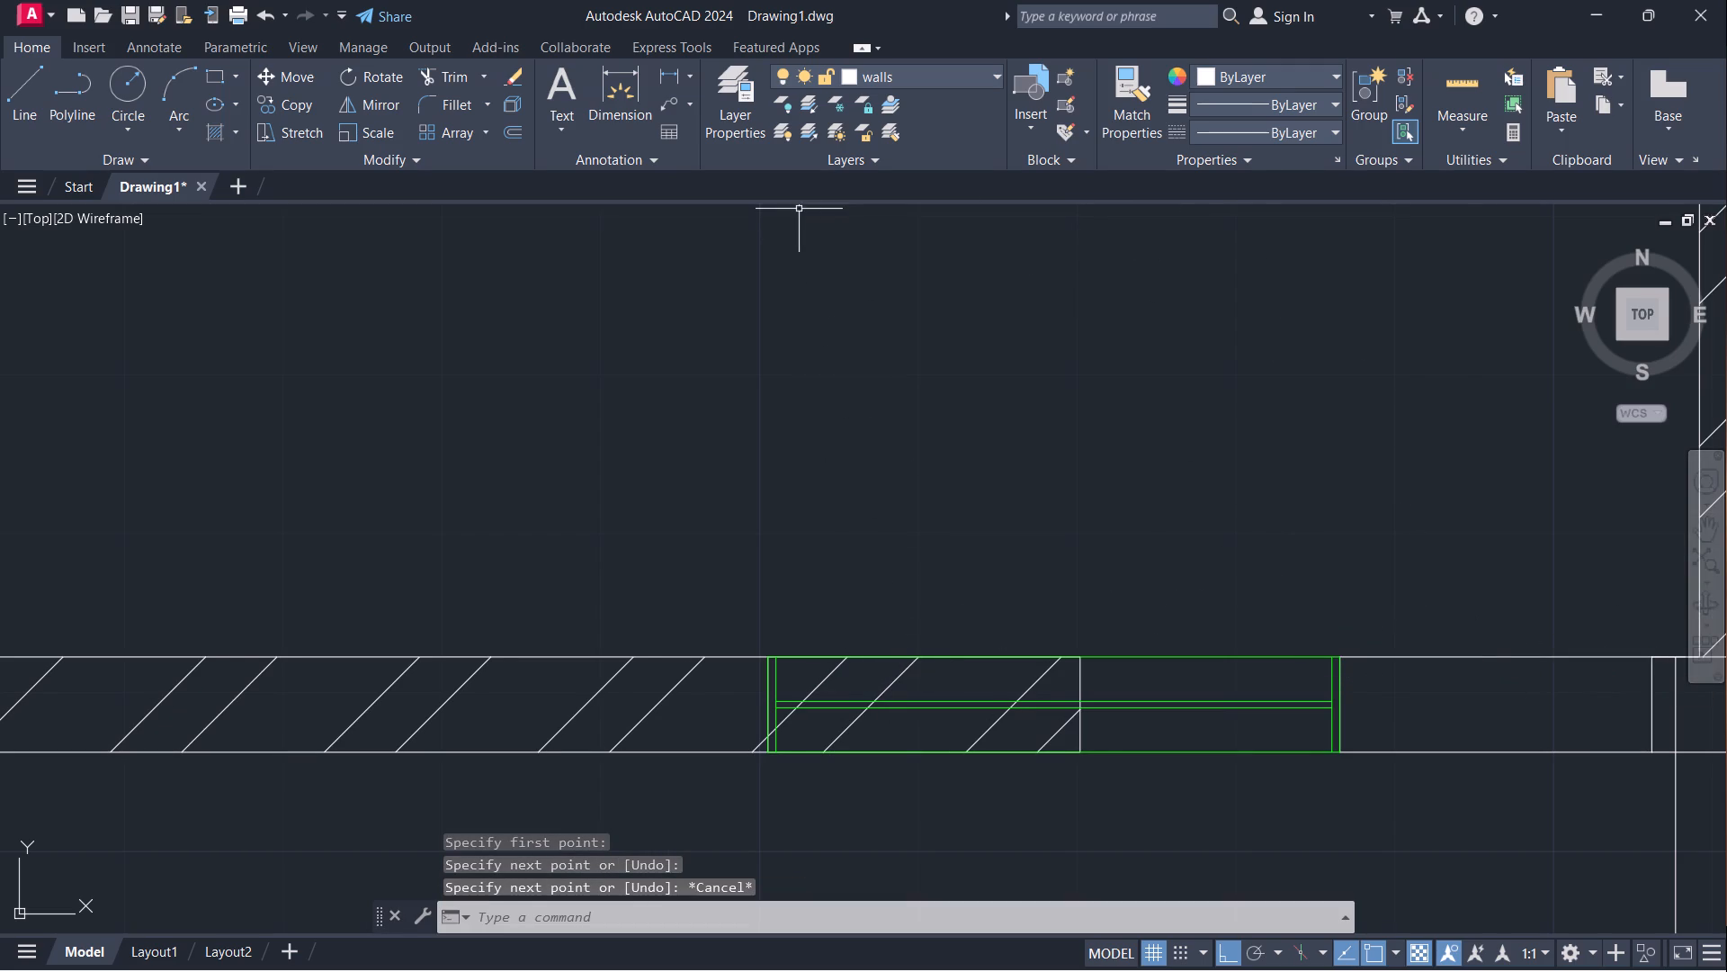
Trim the hatch lines that run inside the relocated window, back to its west edge.
{"action": "left_click", "coordinate": [441, 72]}
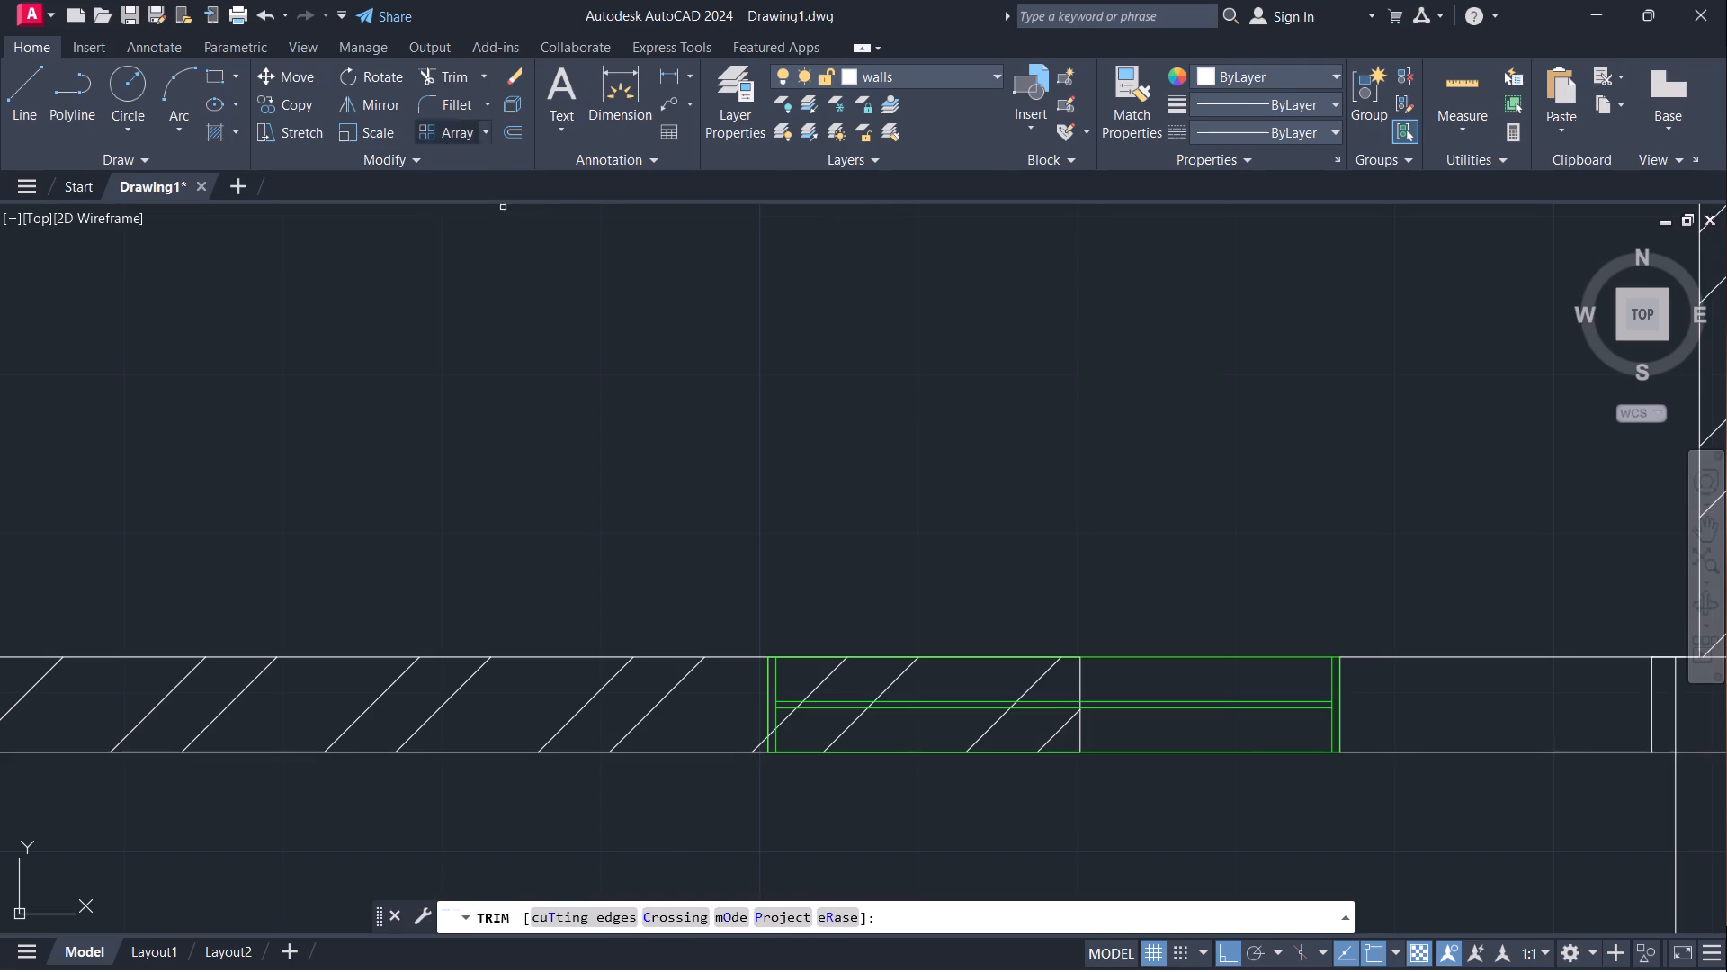
{"action": "left_click", "coordinate": [829, 675]}
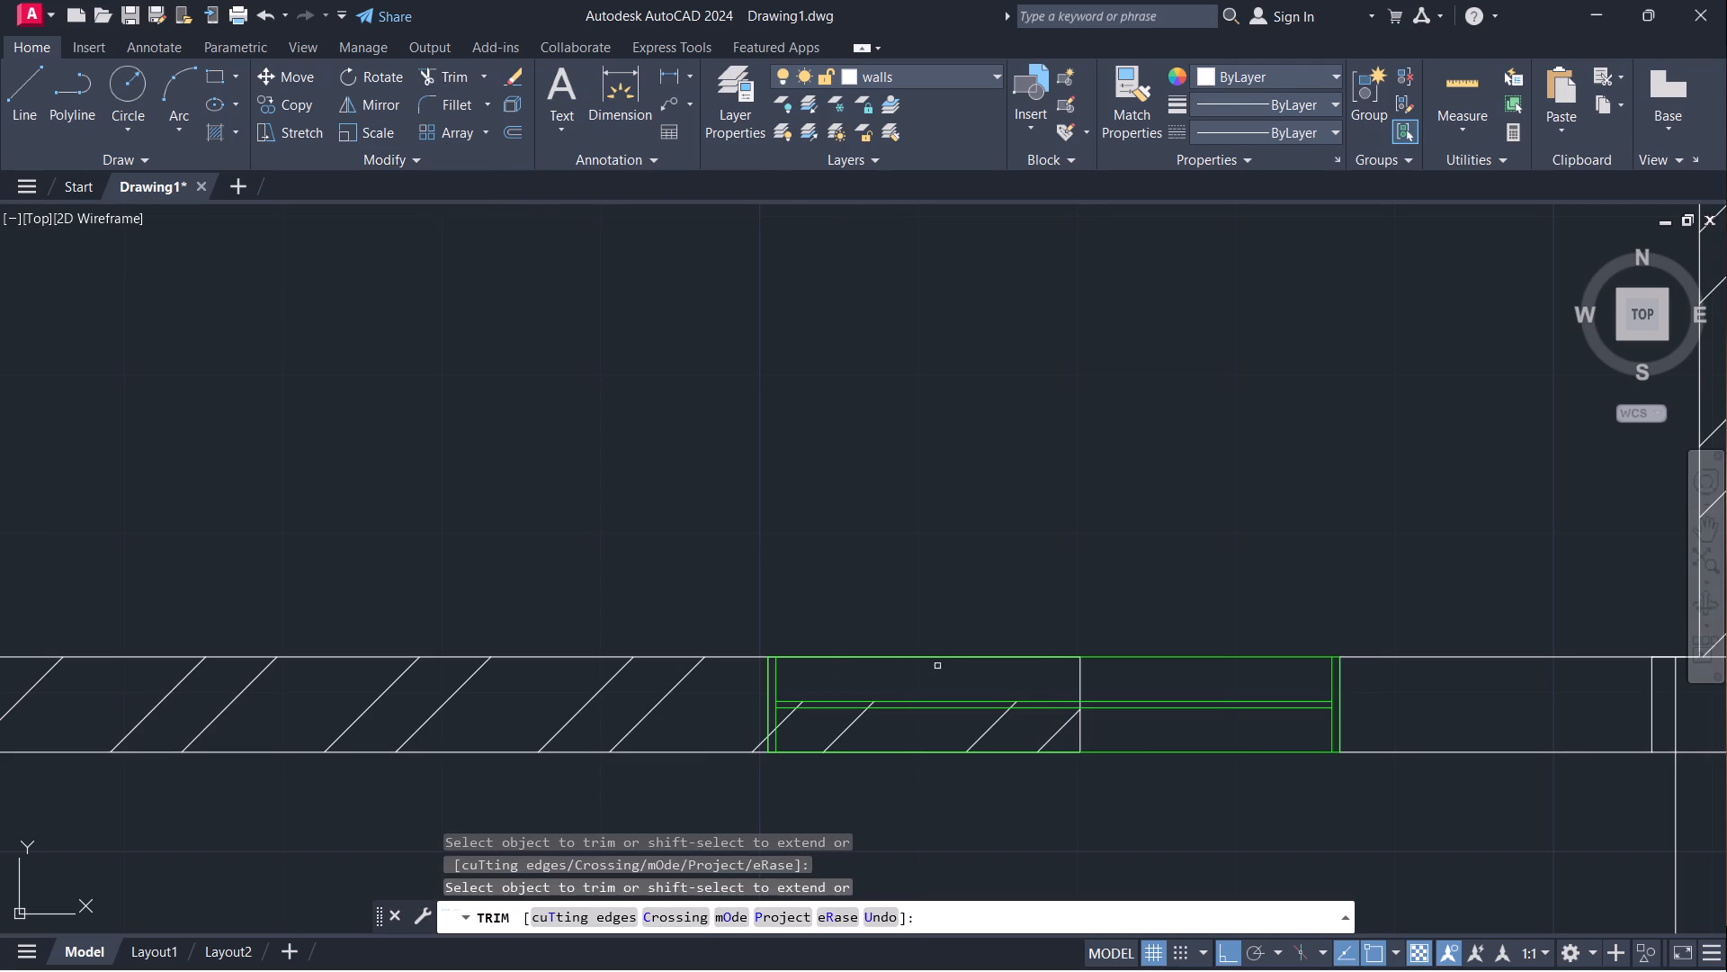
{"action": "left_click", "coordinate": [842, 732]}
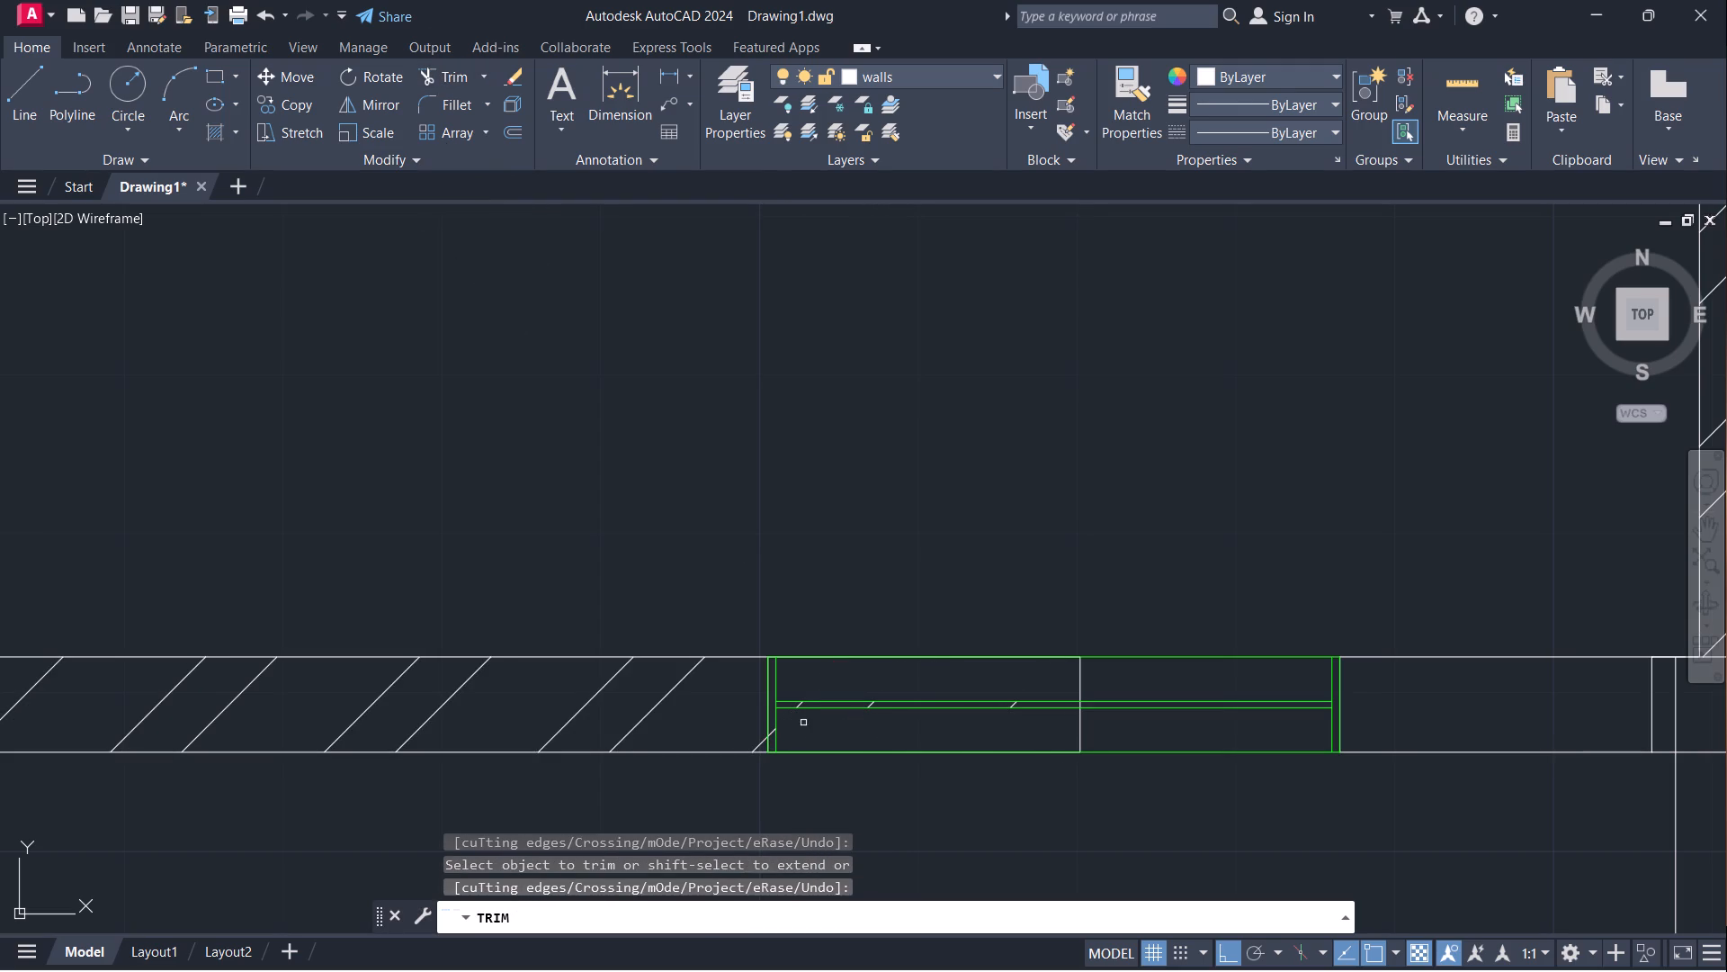
{"action": "scroll", "coordinate": [816, 706], "scroll_direction": "up", "scroll_amount": 3}
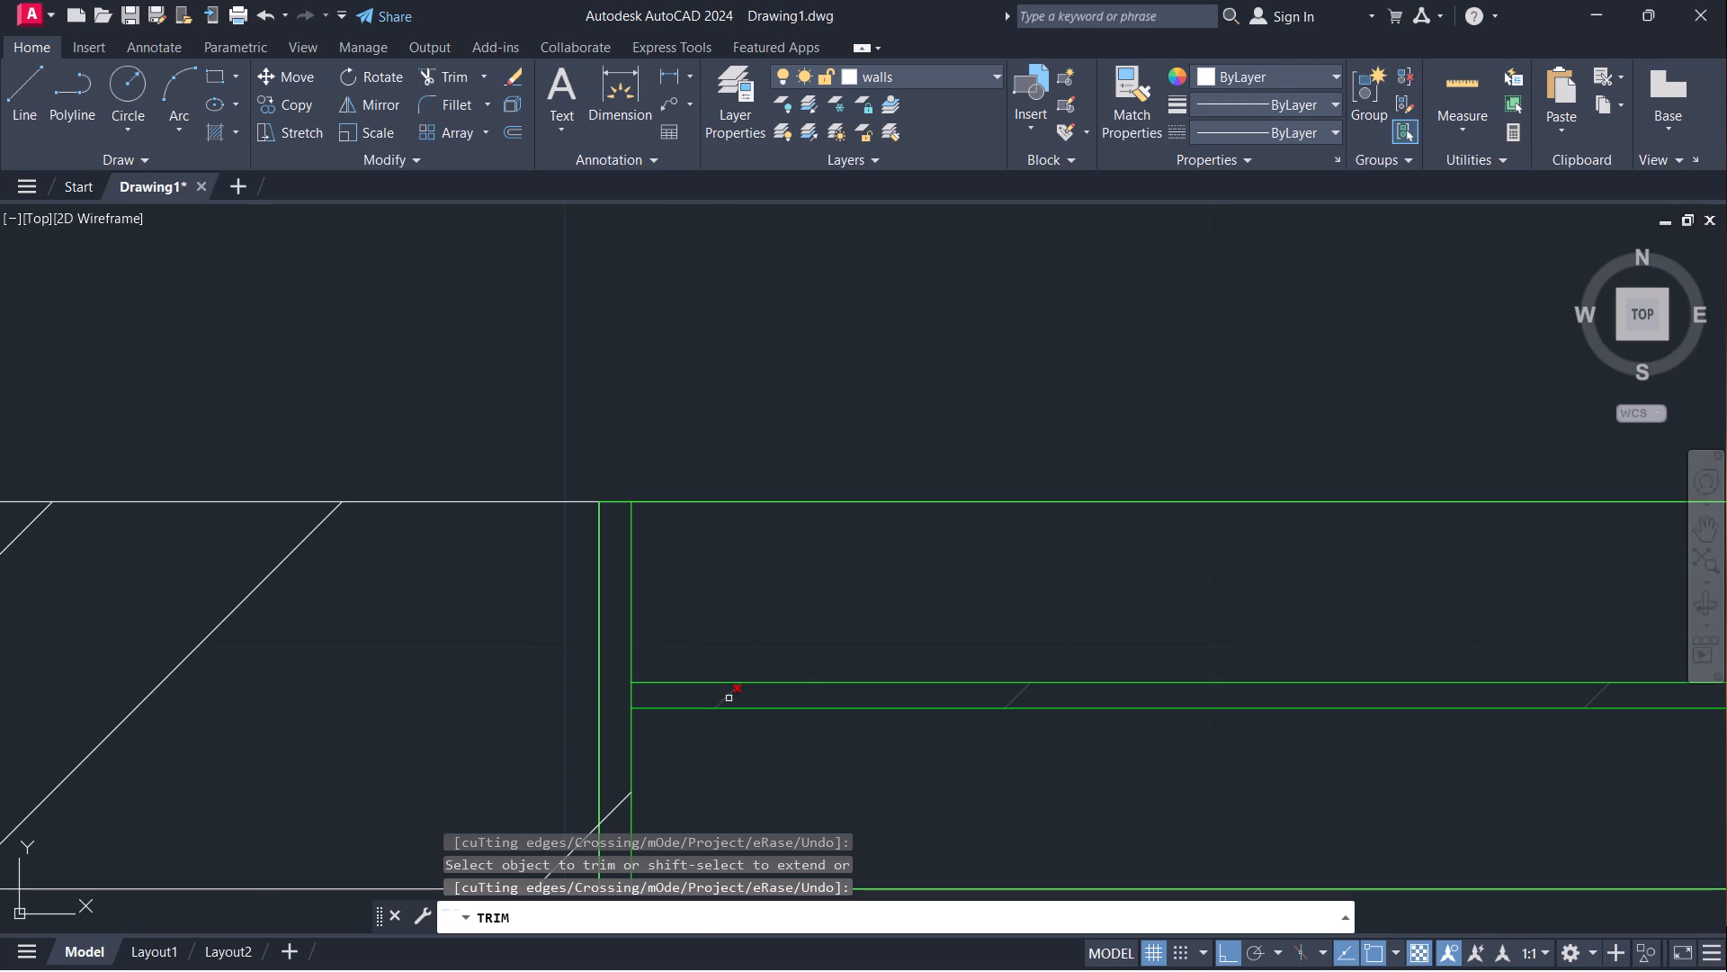
{"action": "left_click", "coordinate": [729, 698]}
{"action": "scroll", "coordinate": [855, 777], "scroll_direction": "down", "scroll_amount": 2}
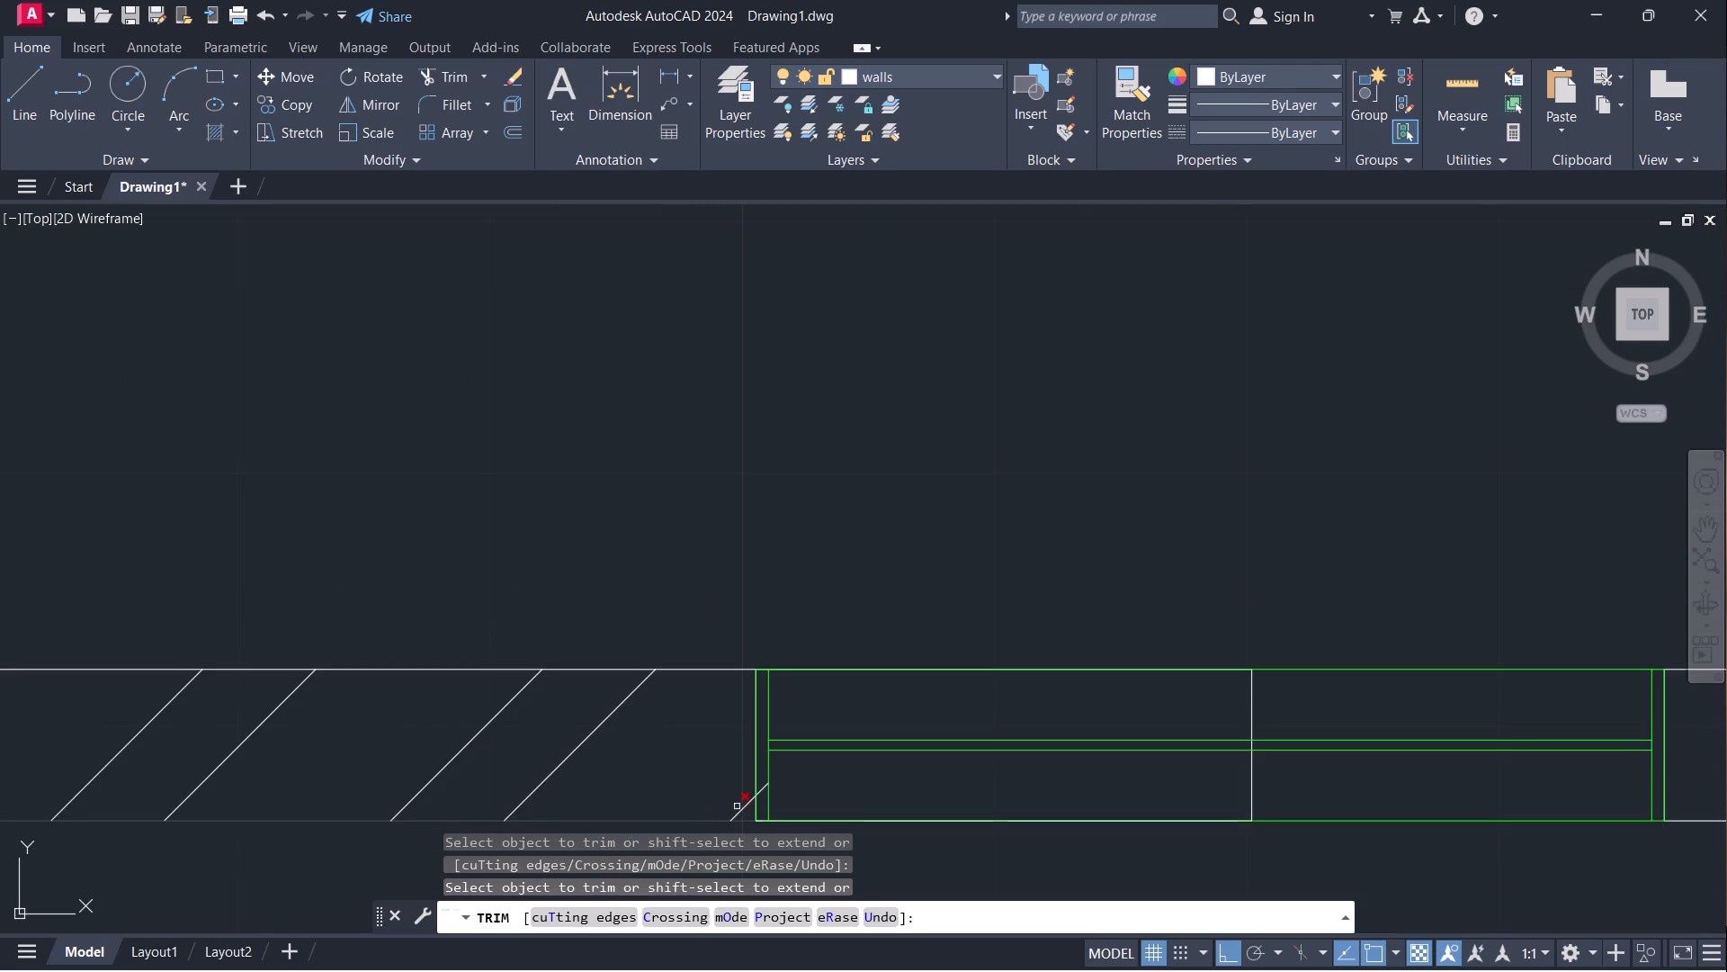
{"action": "scroll", "coordinate": [774, 799], "scroll_direction": "up", "scroll_amount": 3}
{"action": "left_click", "coordinate": [702, 772]}
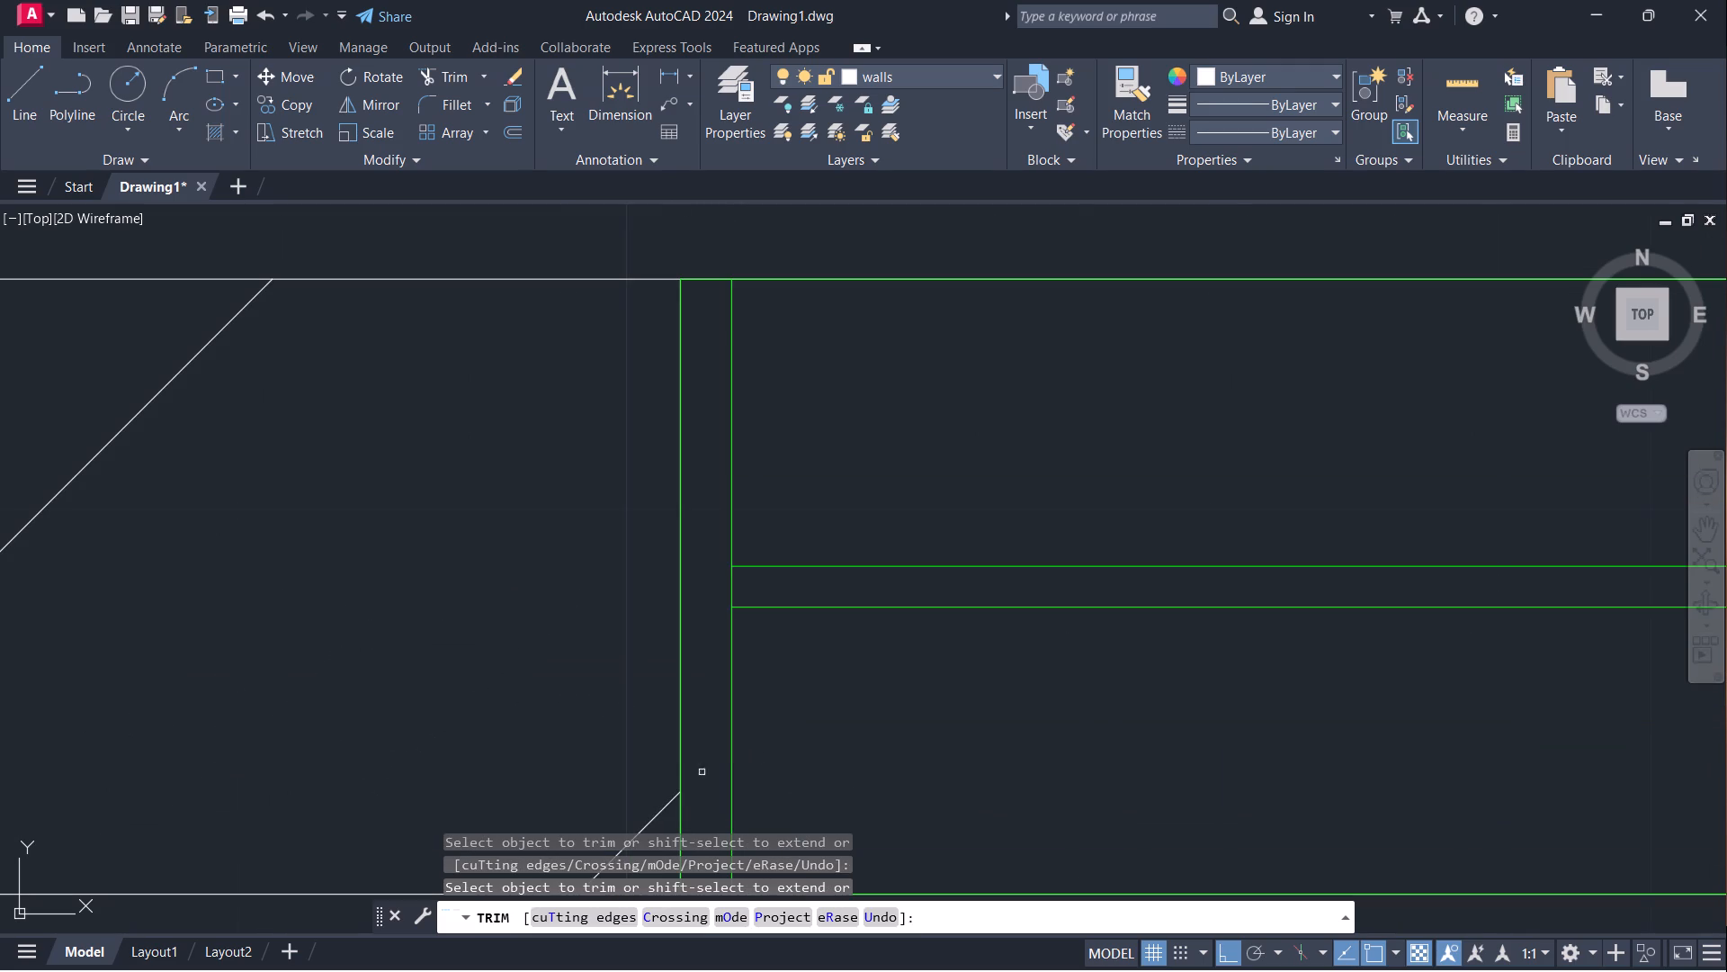
Trim away the old door opening's west jamb line crossing the relocated window.
{"action": "scroll", "coordinate": [1036, 707], "scroll_direction": "down", "scroll_amount": 3}
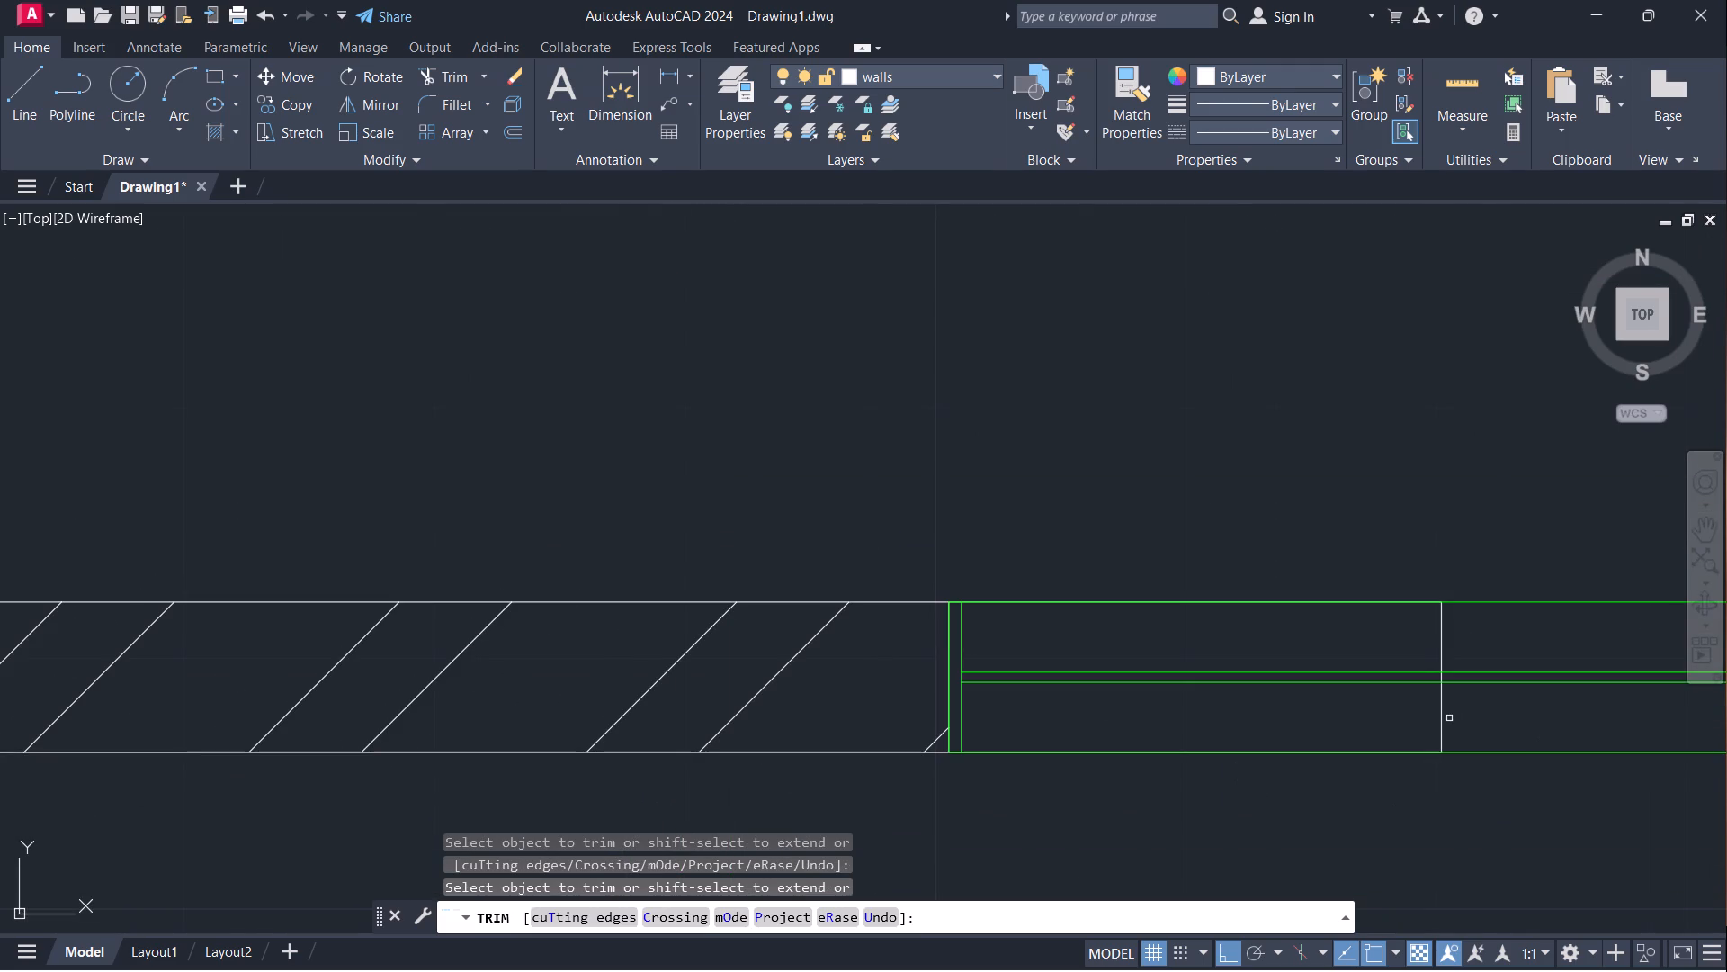
{"action": "left_click", "coordinate": [1441, 728]}
{"action": "left_click", "coordinate": [1441, 645]}
{"action": "scroll", "coordinate": [1430, 703], "scroll_direction": "up", "scroll_amount": 2}
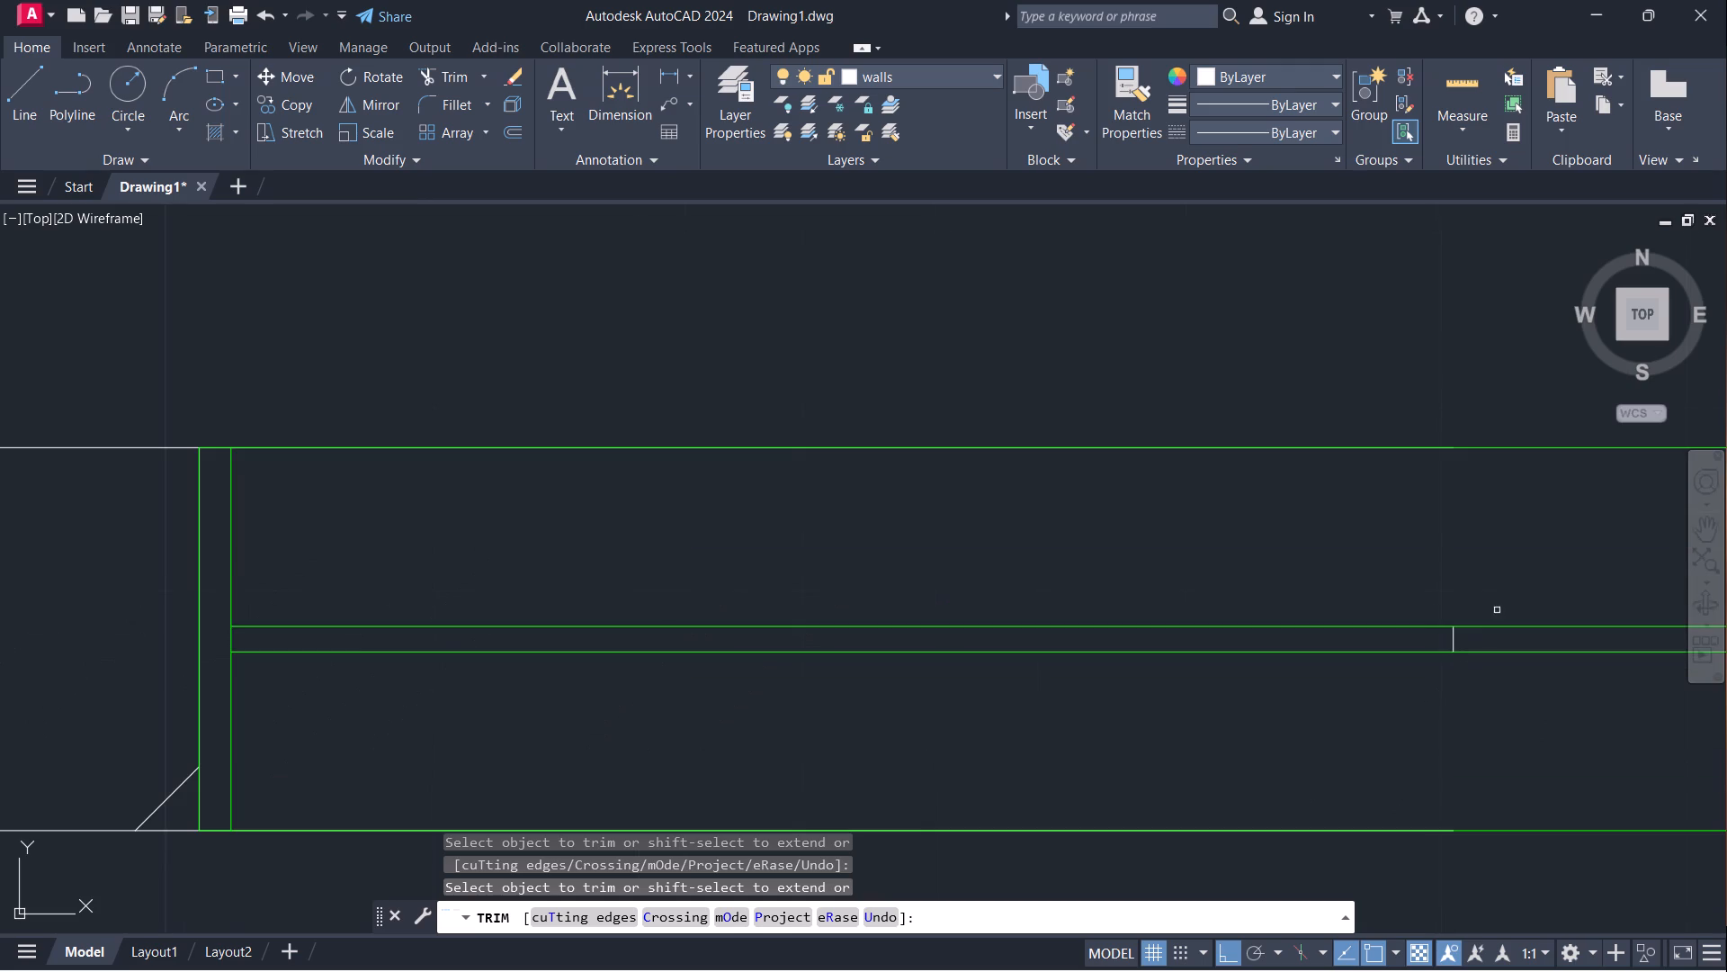
{"action": "left_click_drag", "start_coordinate": [1463, 639], "coordinate": [1427, 644]}
Trim away the old door opening's east jamb line between the relocated window and the partition wall.
{"action": "scroll", "coordinate": [1182, 715], "scroll_direction": "down", "scroll_amount": 2}
{"action": "middle_click_drag", "start_coordinate": [976, 752], "coordinate": [886, 742]}
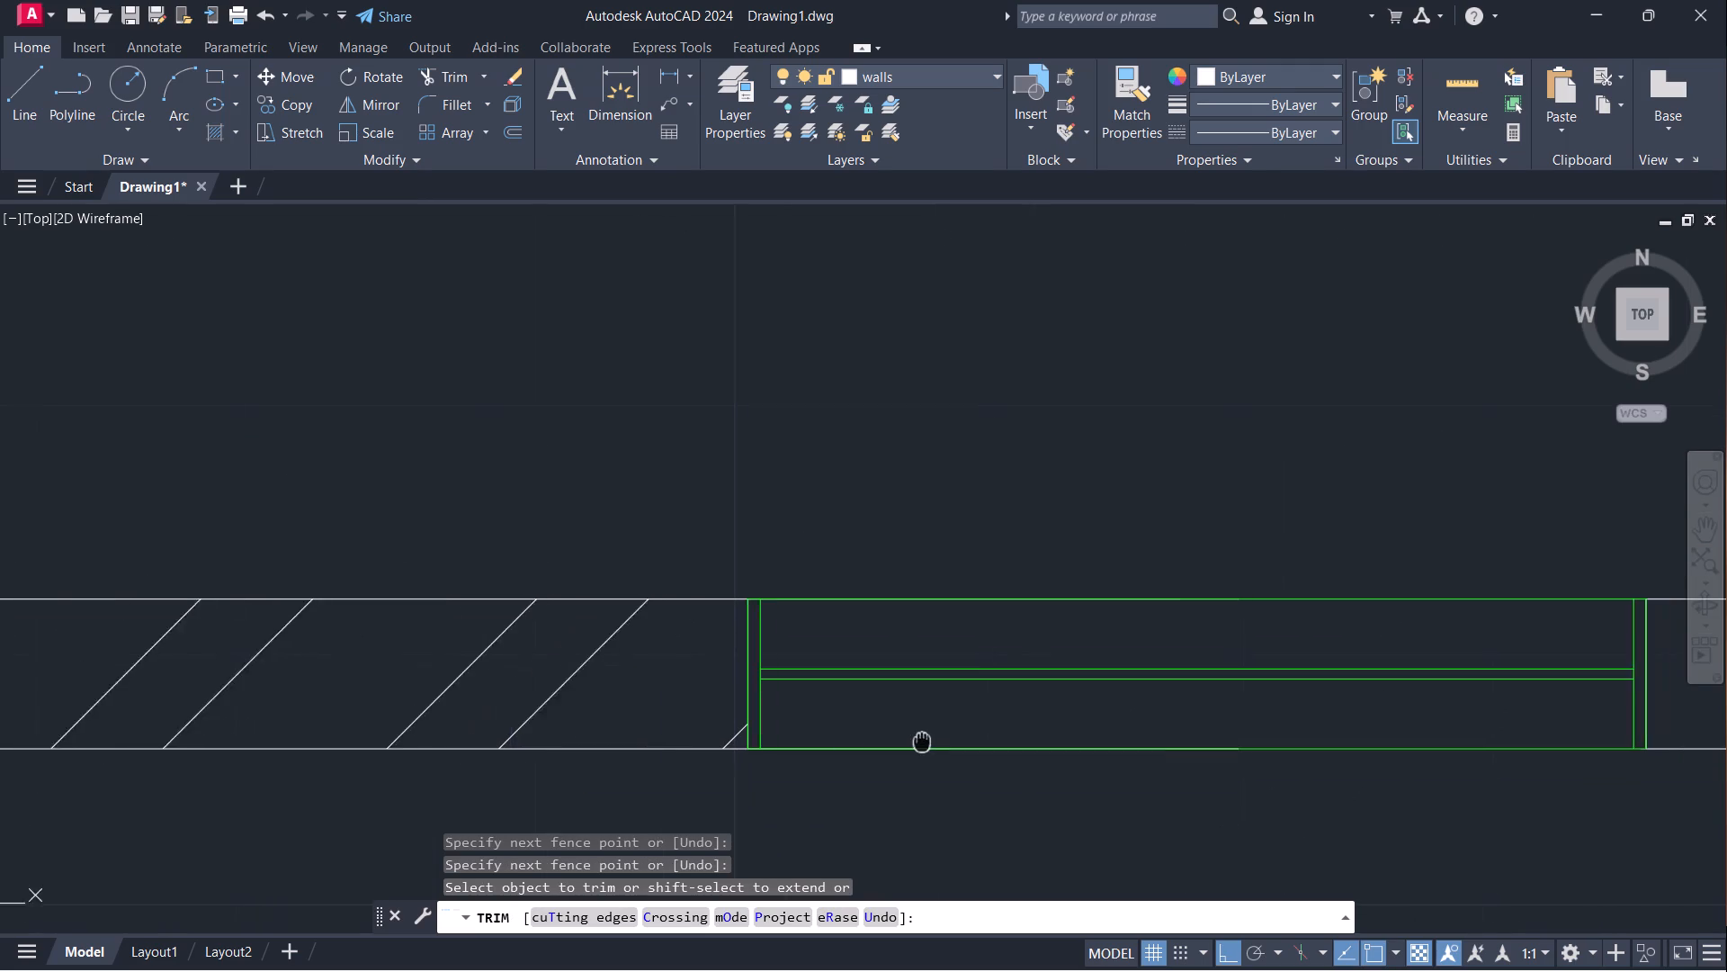
{"action": "middle_click_drag", "start_coordinate": [886, 742], "coordinate": [393, 745]}
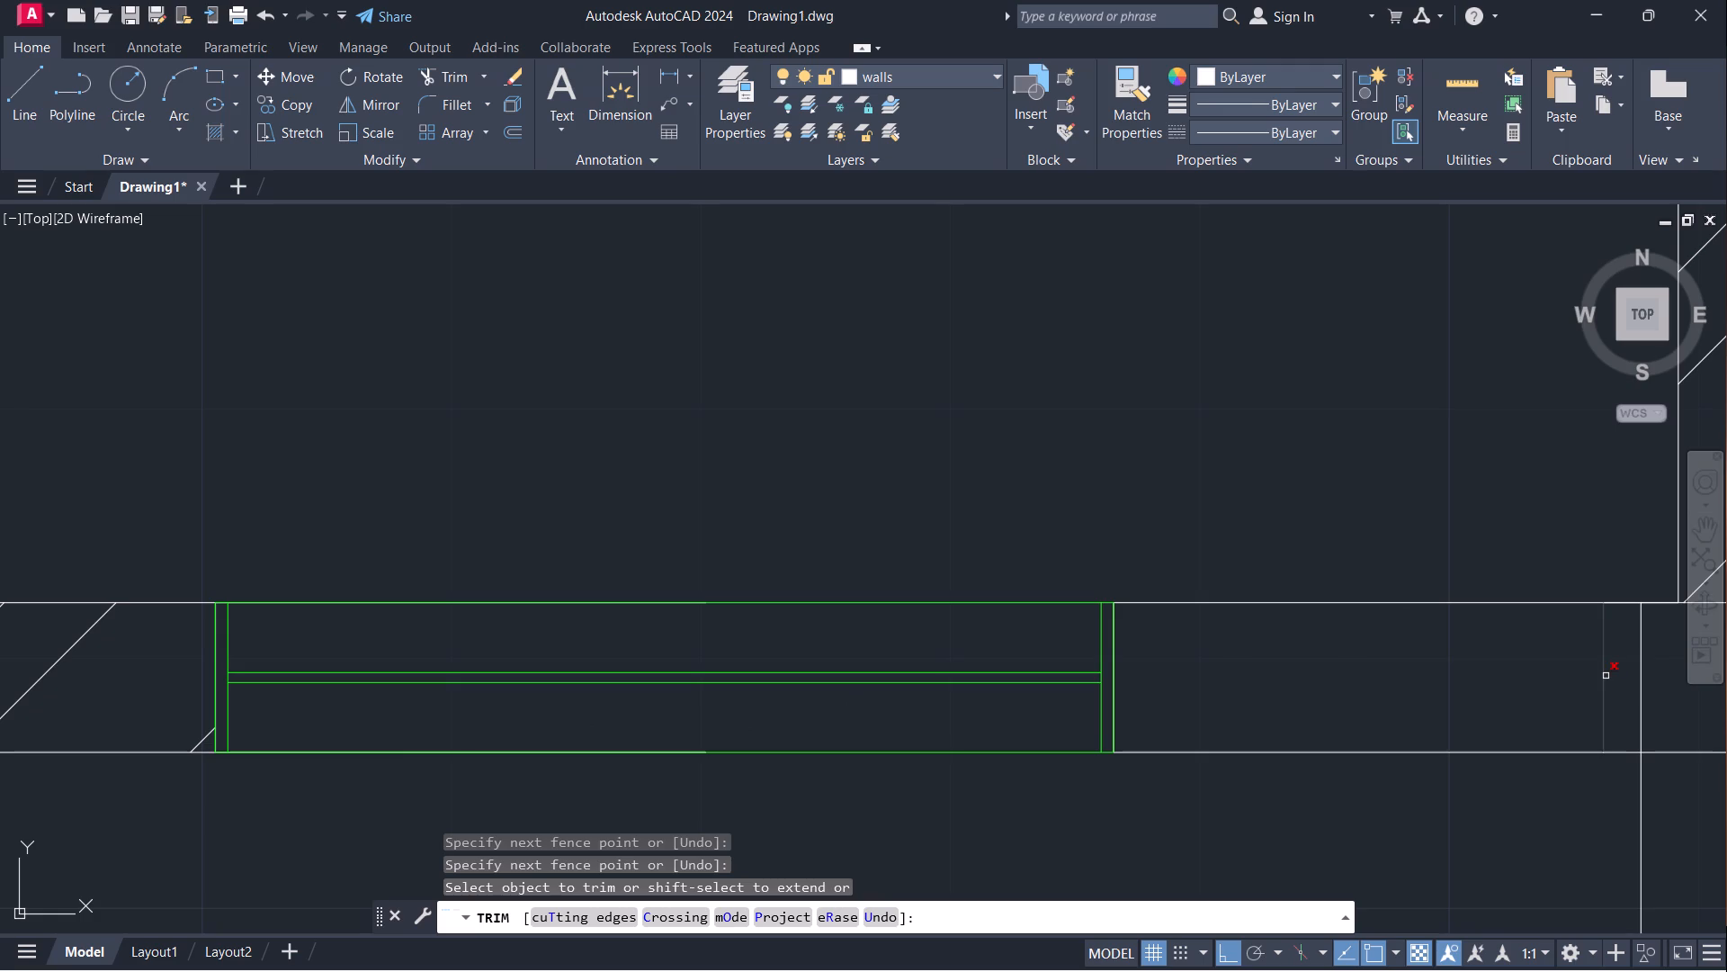
{"action": "scroll", "coordinate": [1329, 787], "scroll_direction": "down", "scroll_amount": 3}
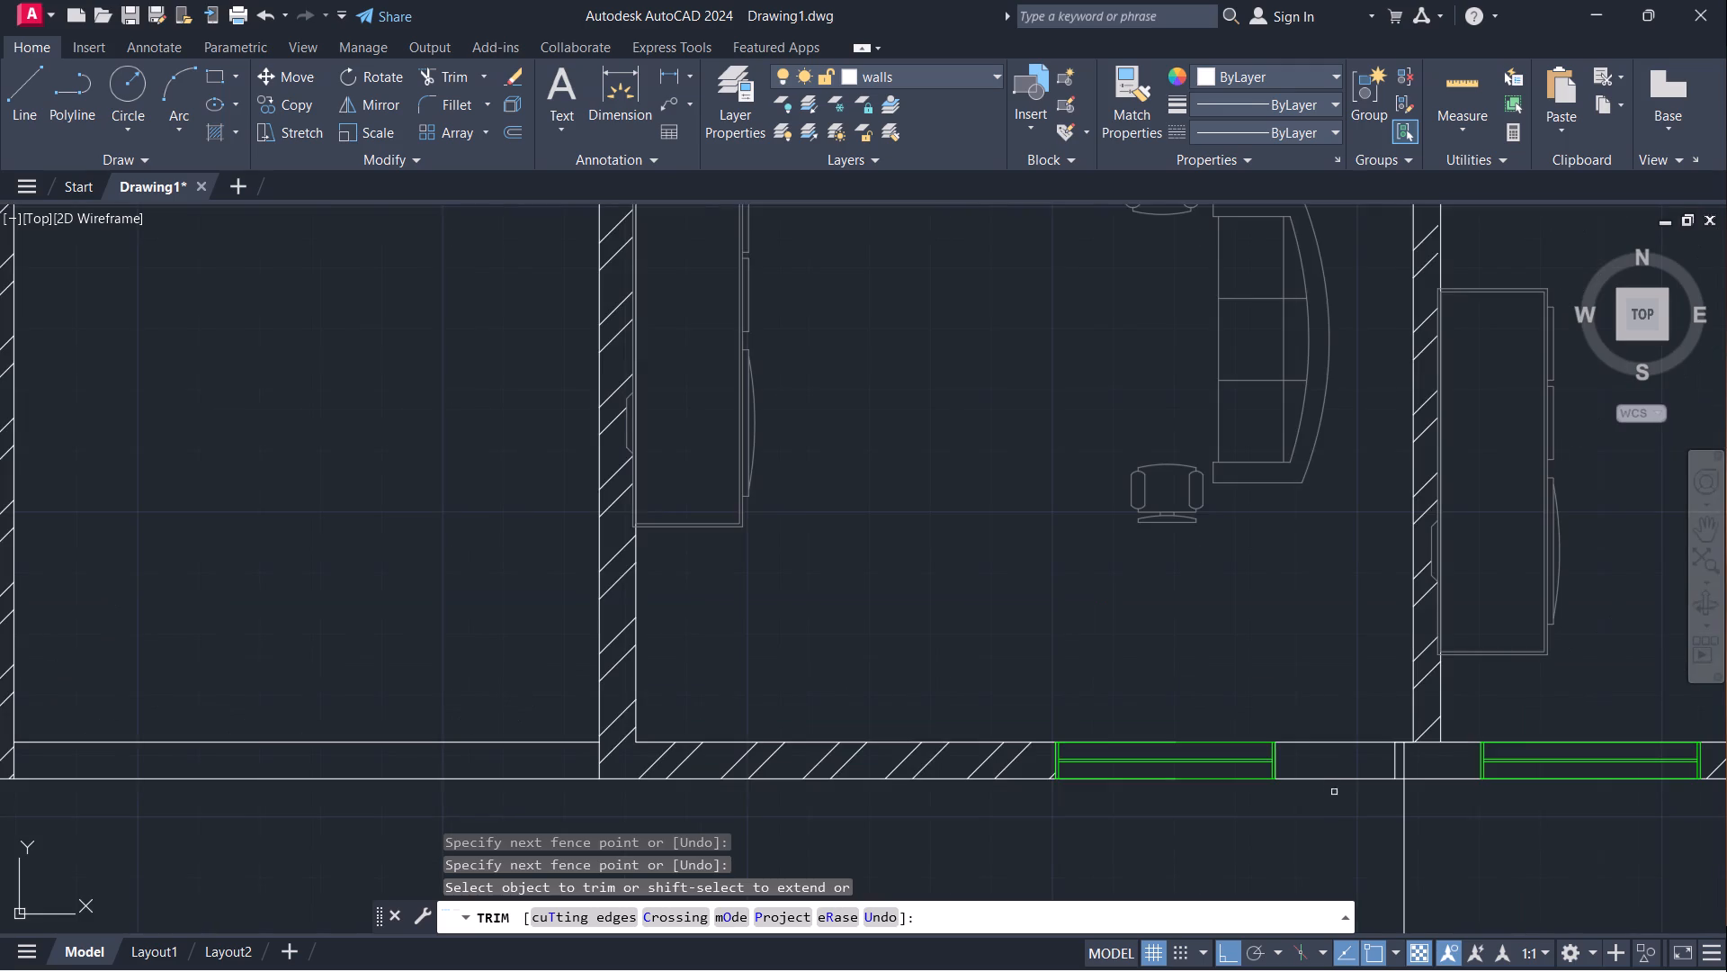
{"action": "middle_click_drag", "start_coordinate": [1334, 806], "coordinate": [1224, 703]}
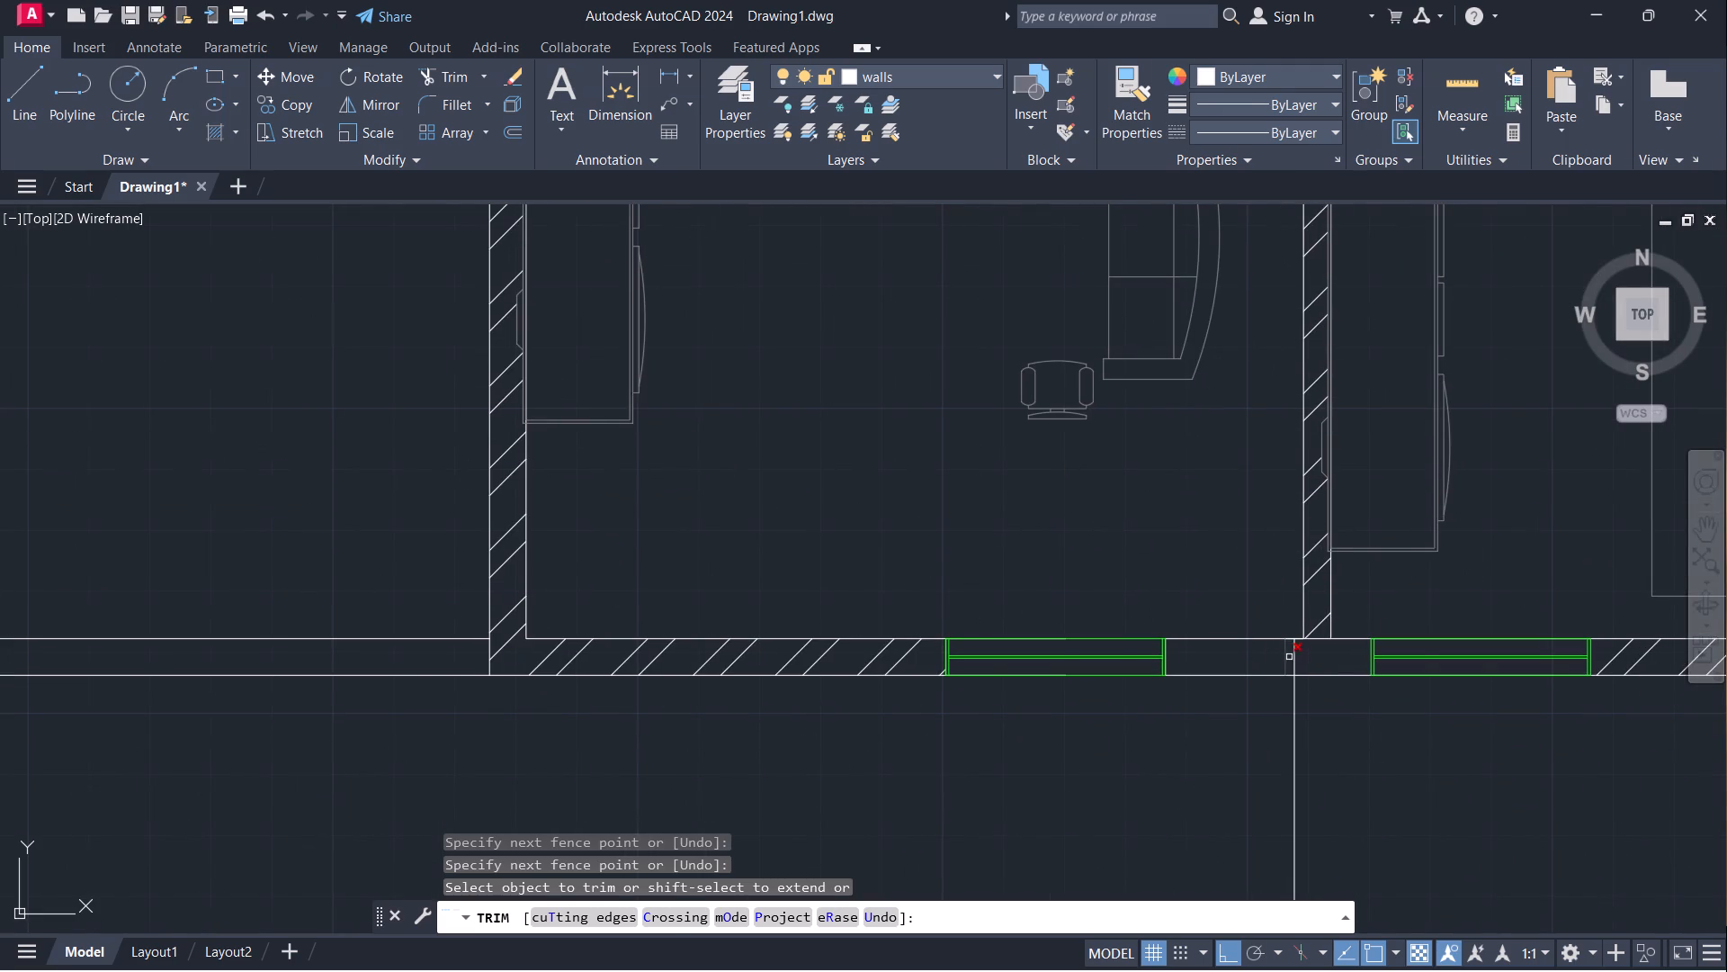
{"action": "left_click", "coordinate": [1290, 657]}
{"action": "scroll", "coordinate": [1137, 759], "scroll_direction": "down", "scroll_amount": 1}
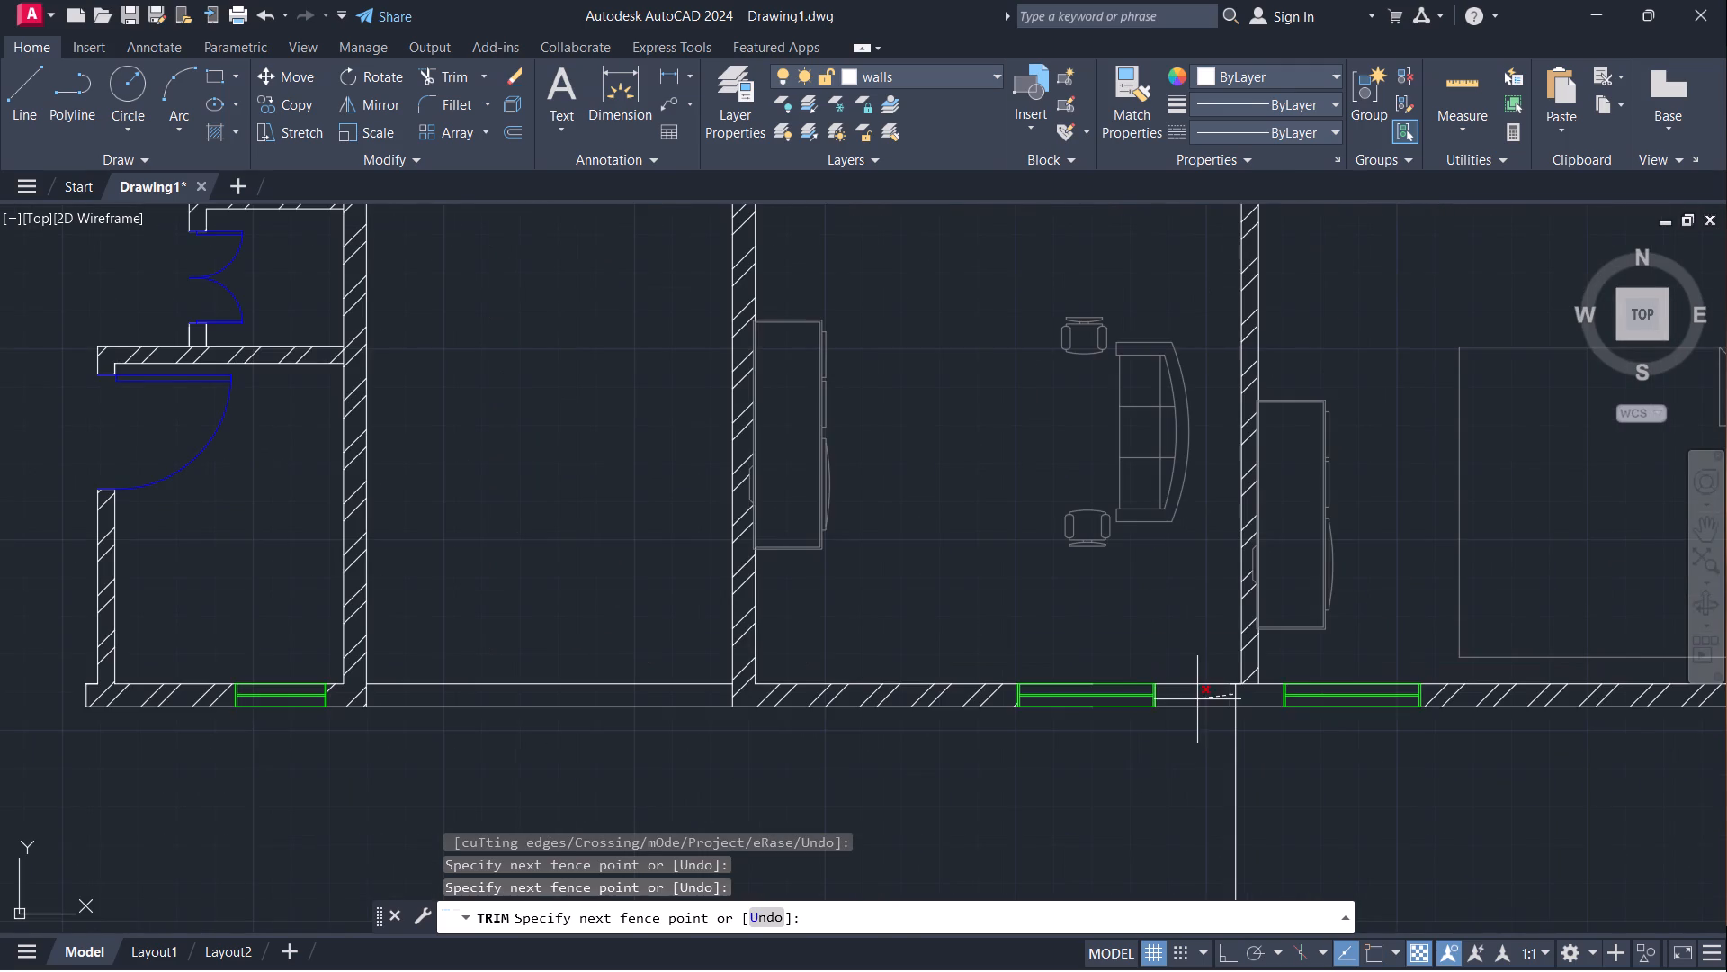
{"action": "left_click", "coordinate": [1198, 698]}
{"action": "scroll", "coordinate": [1168, 743], "scroll_direction": "down", "scroll_amount": 1}
{"action": "middle_click_drag", "start_coordinate": [945, 813], "coordinate": [1224, 727]}
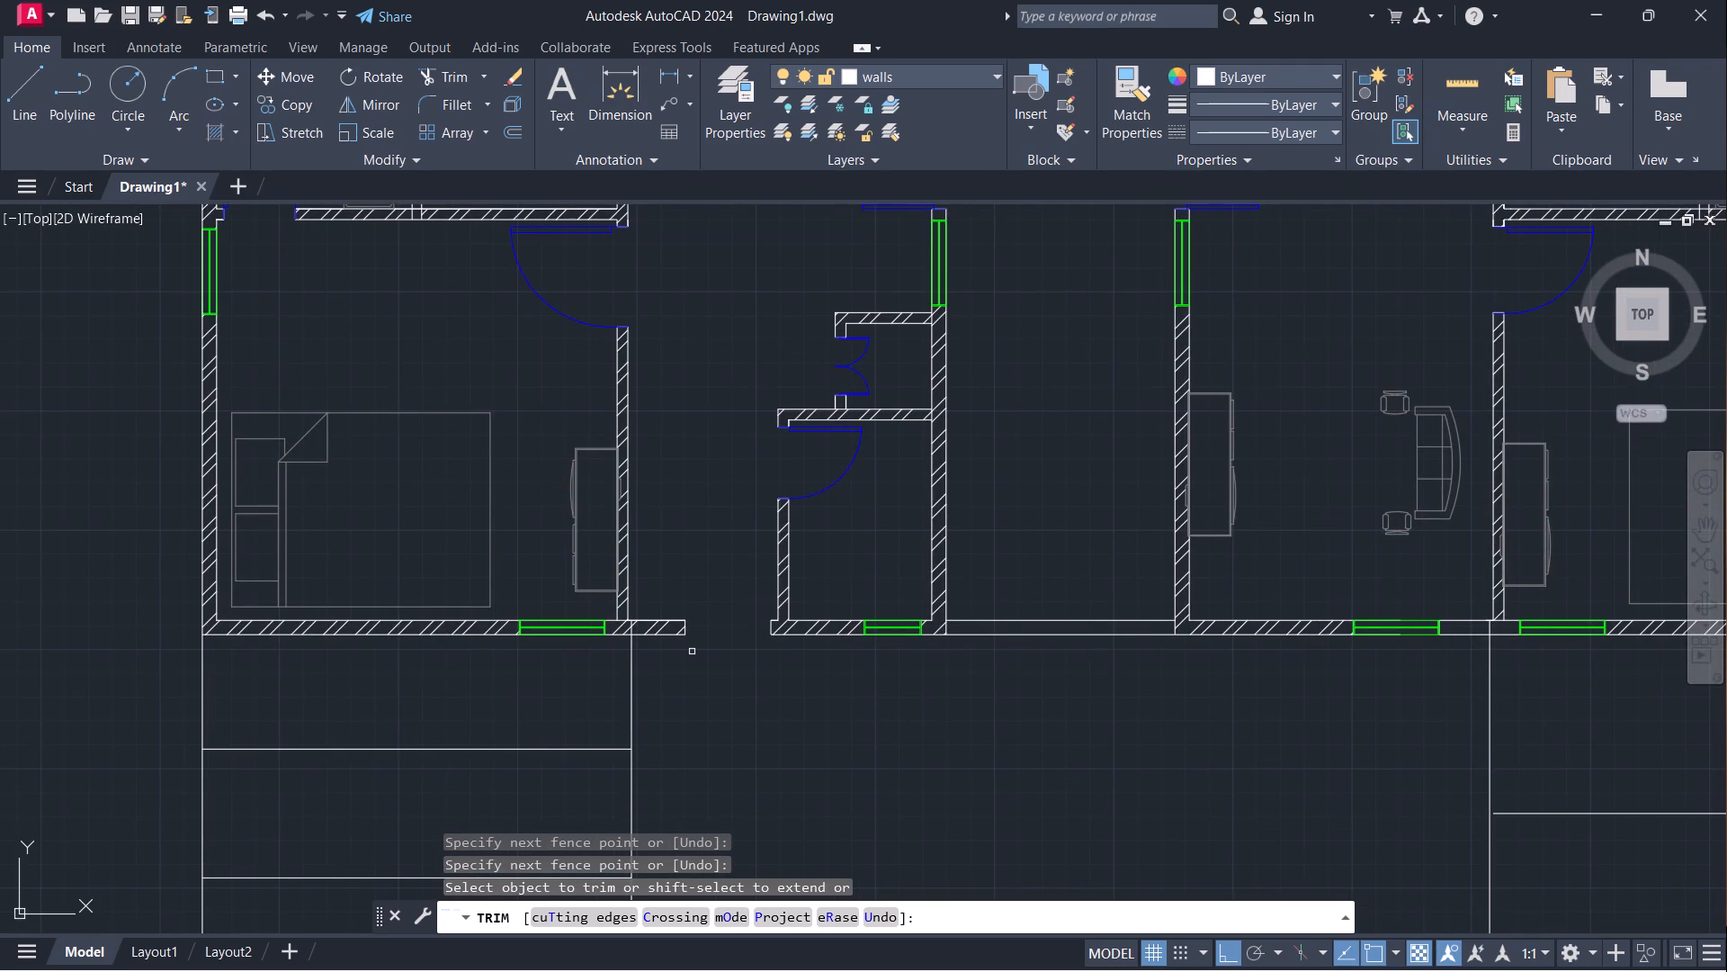
{"action": "key", "text": "Escape"}
Extend both south wall face lines east across the former west entrance door opening.
{"action": "key", "text": "e"}
{"action": "key", "text": "x"}
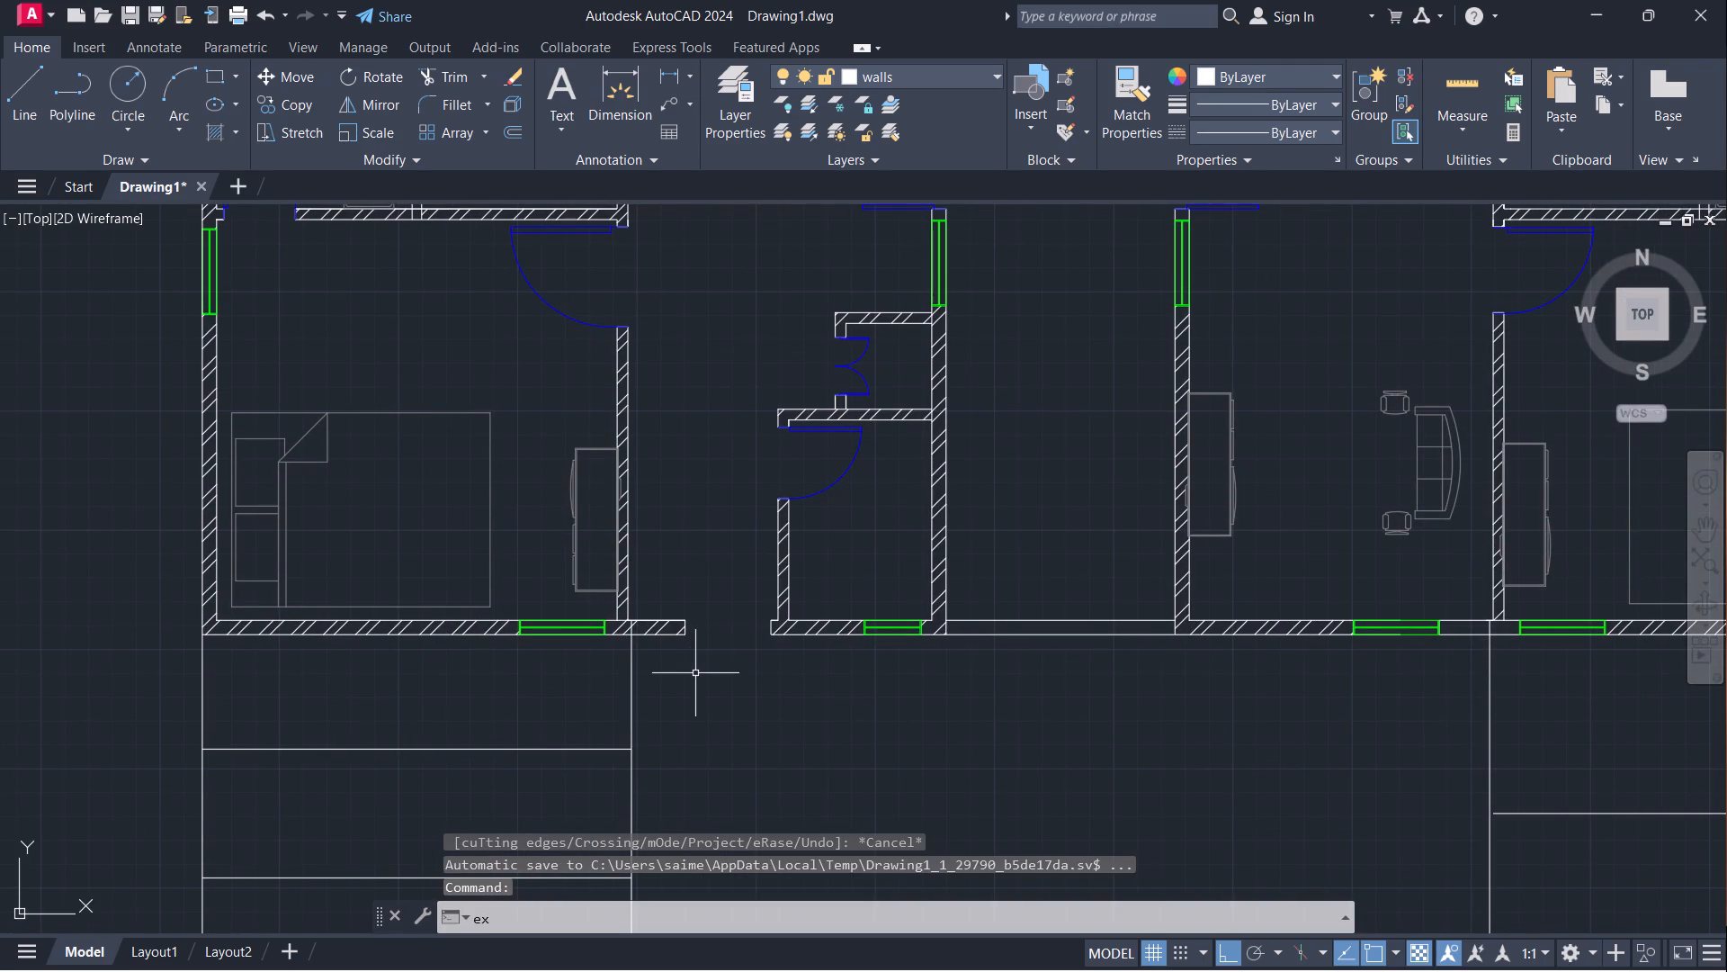
{"action": "key", "text": "Return"}
{"action": "left_click", "coordinate": [678, 623]}
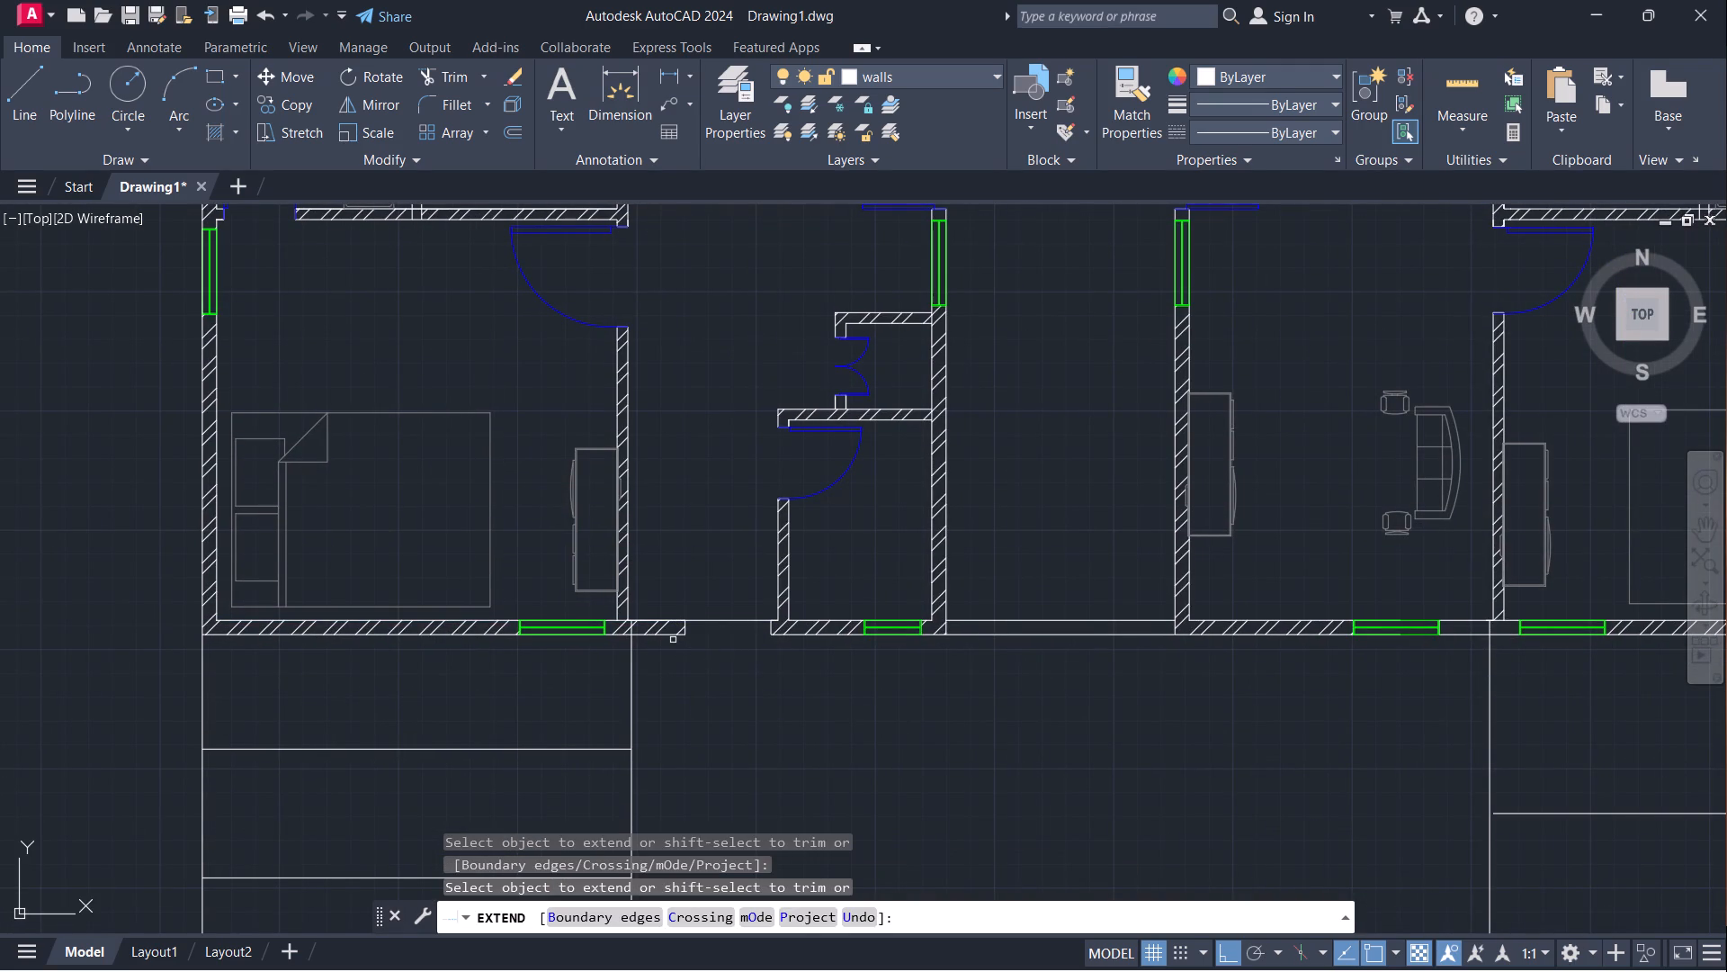
{"action": "left_click", "coordinate": [673, 634]}
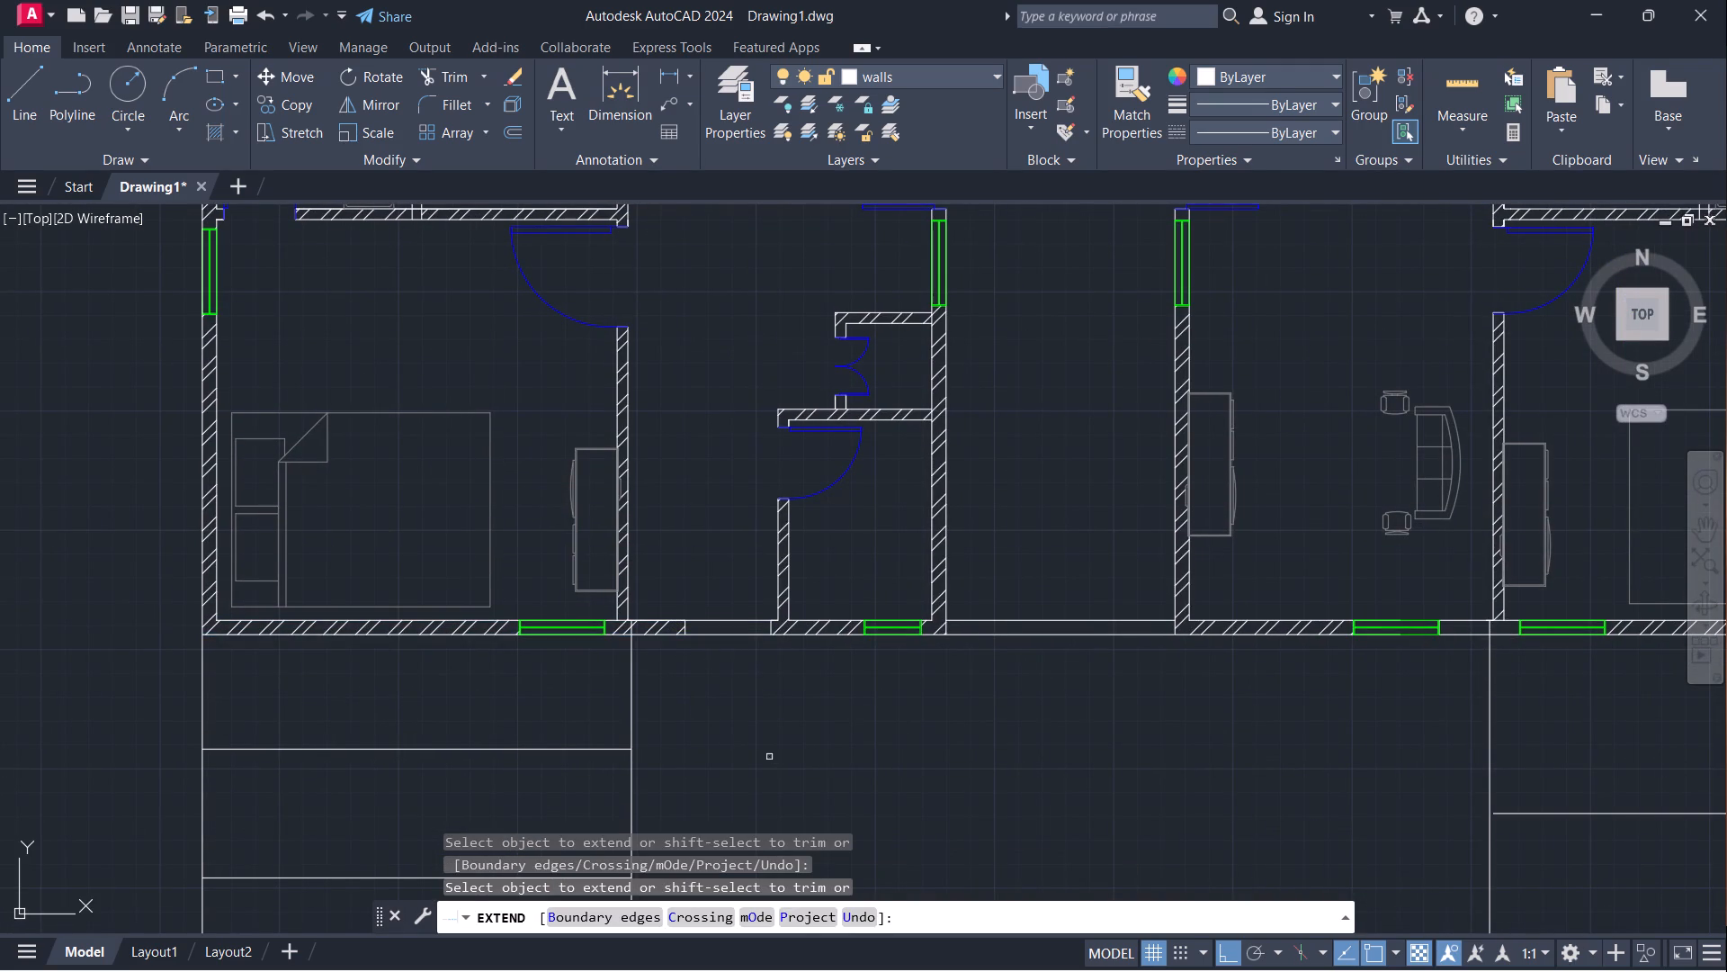
{"action": "scroll", "coordinate": [800, 760], "scroll_direction": "down", "scroll_amount": 1}
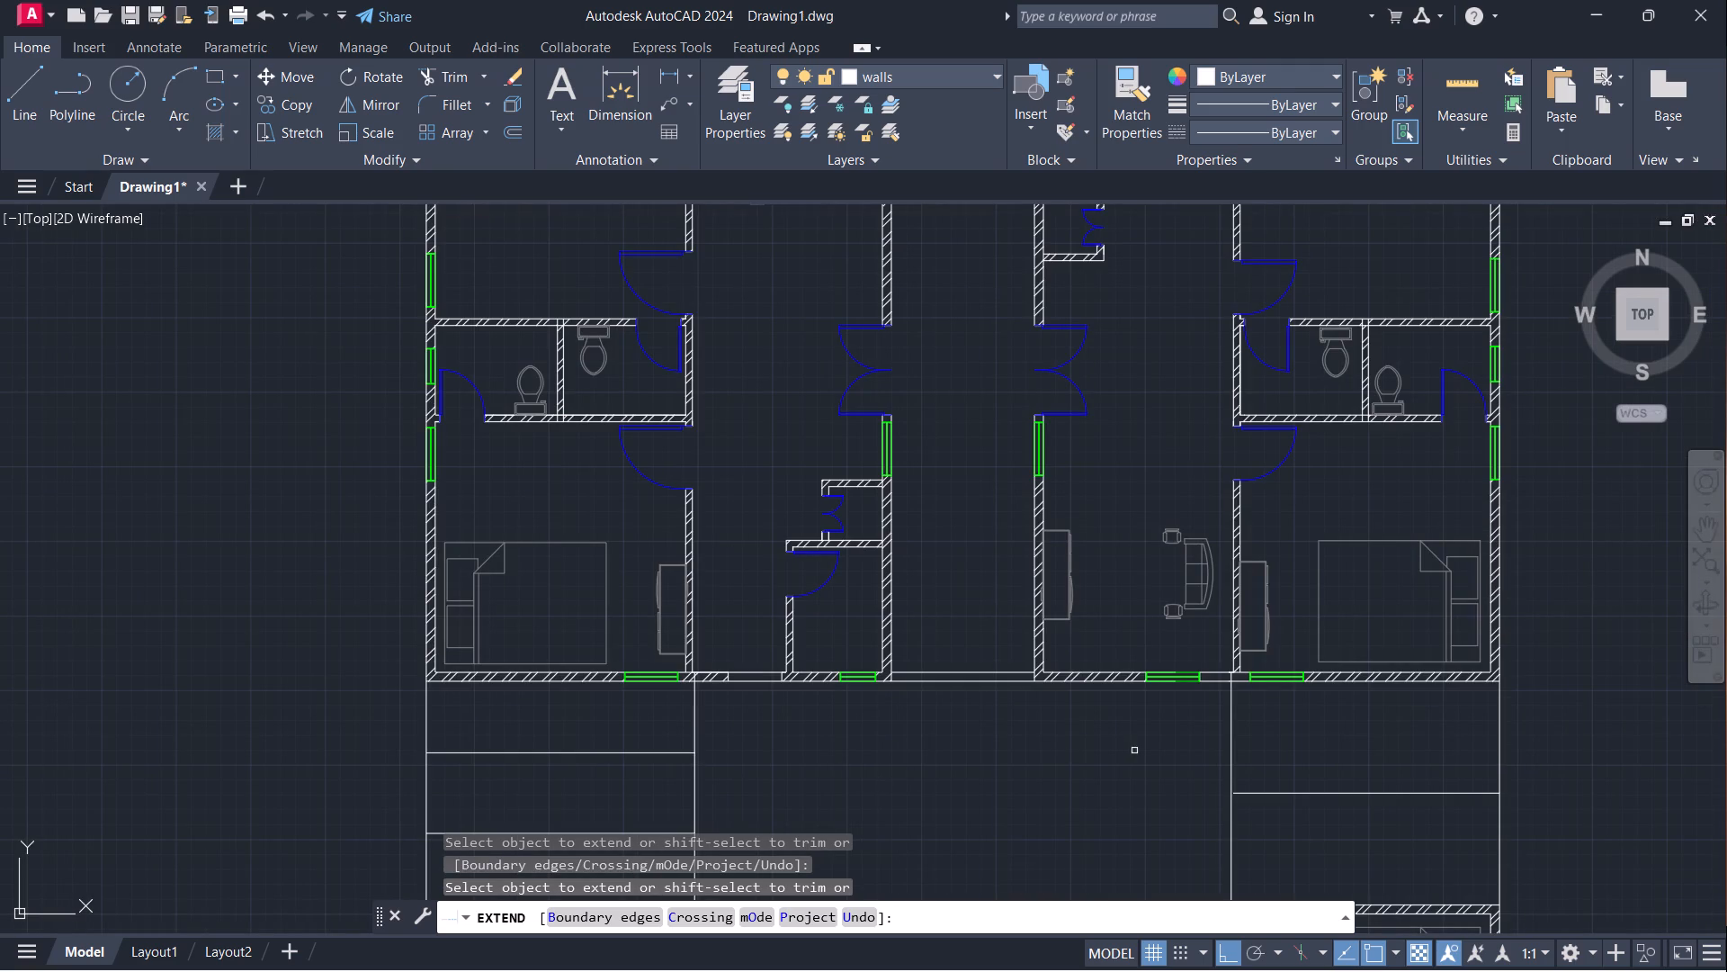
Examine the north block's north wall around the two relocated entrance doors.
{"action": "middle_click_drag", "start_coordinate": [1134, 749], "coordinate": [1050, 828]}
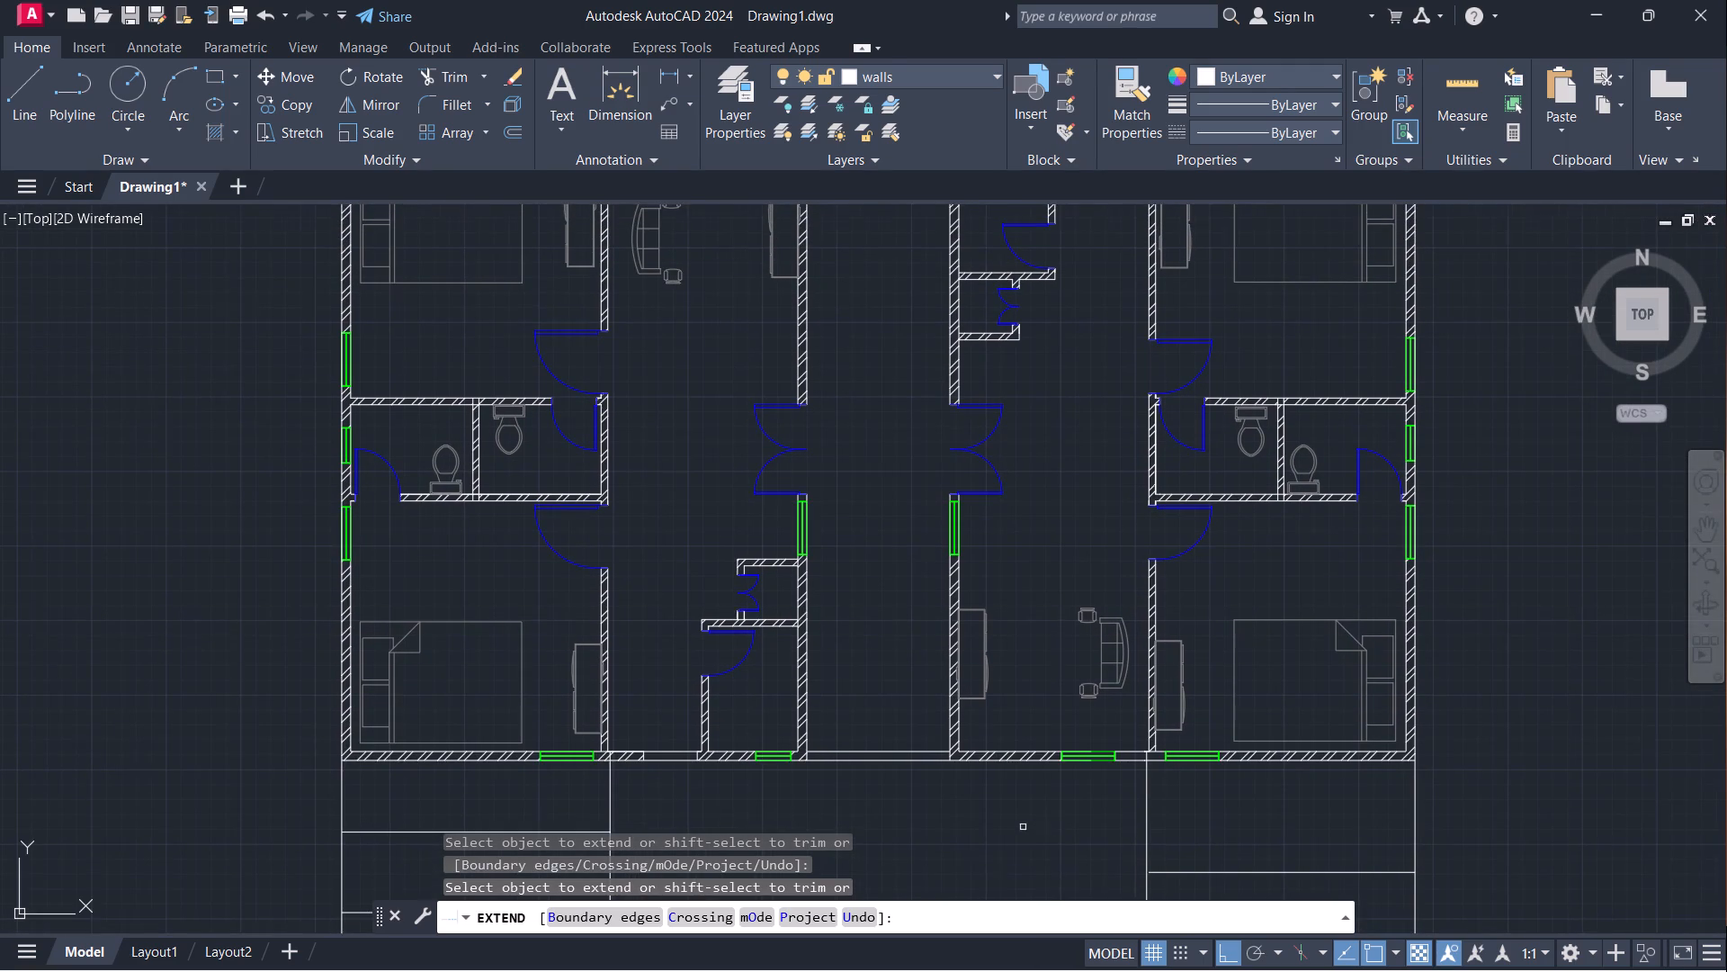
{"action": "scroll", "coordinate": [1023, 825], "scroll_direction": "down", "scroll_amount": 1}
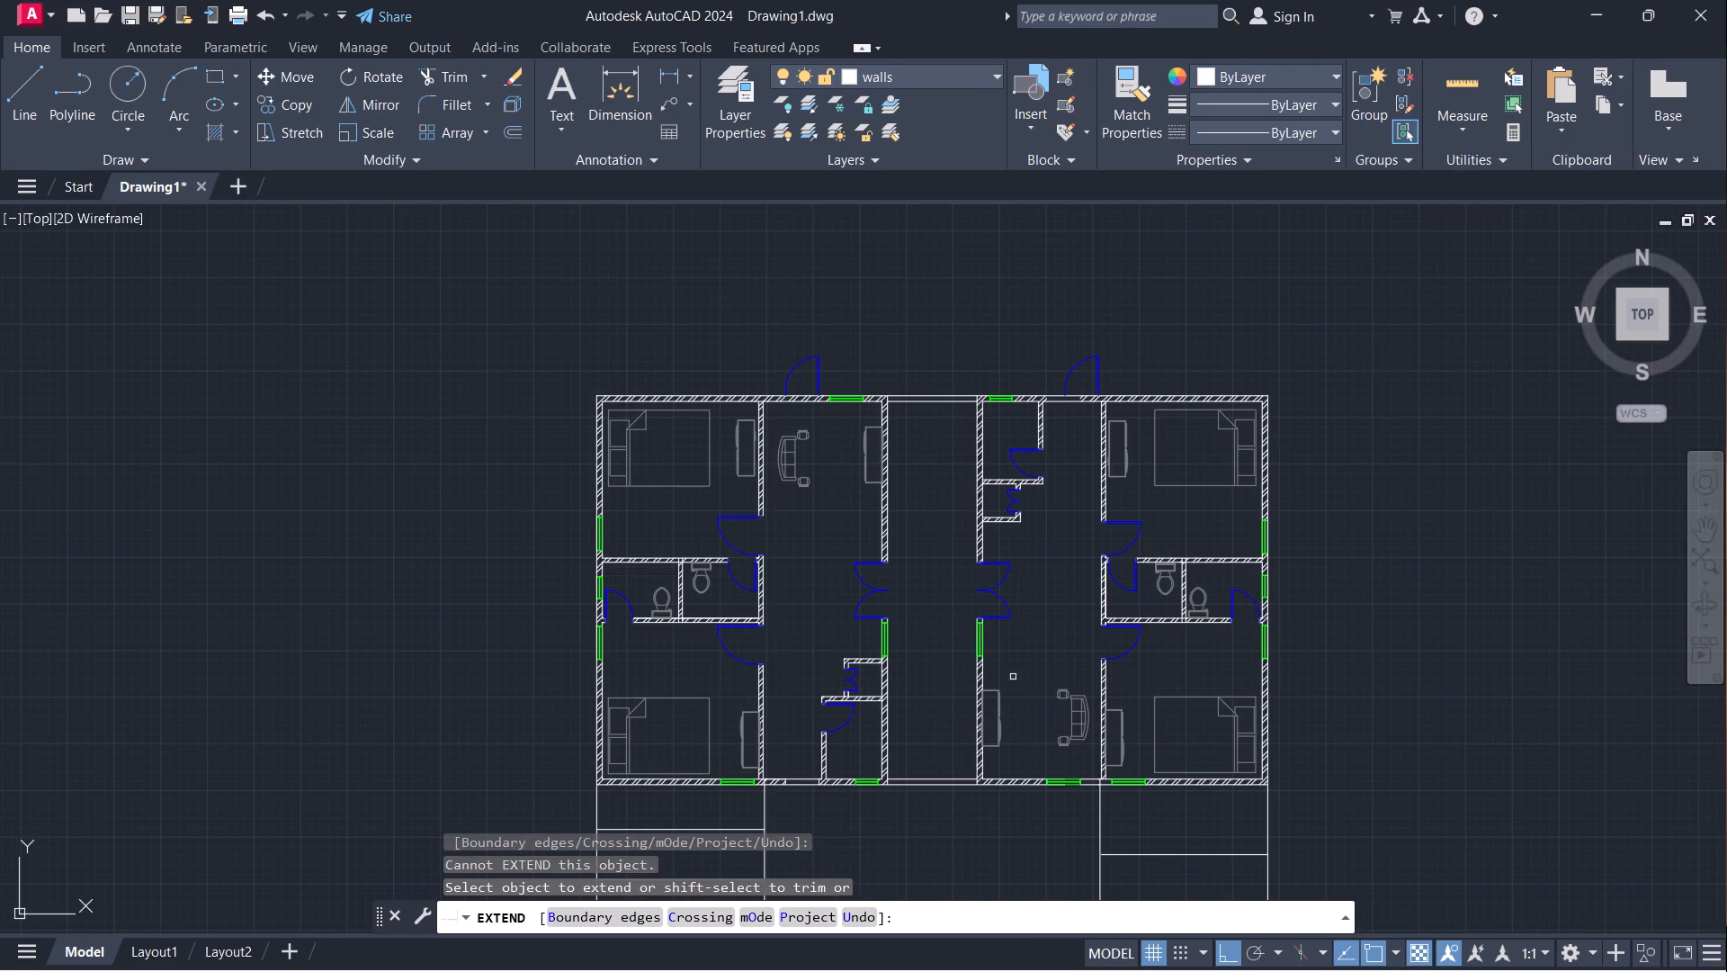
{"action": "scroll", "coordinate": [1089, 382], "scroll_direction": "up", "scroll_amount": 2}
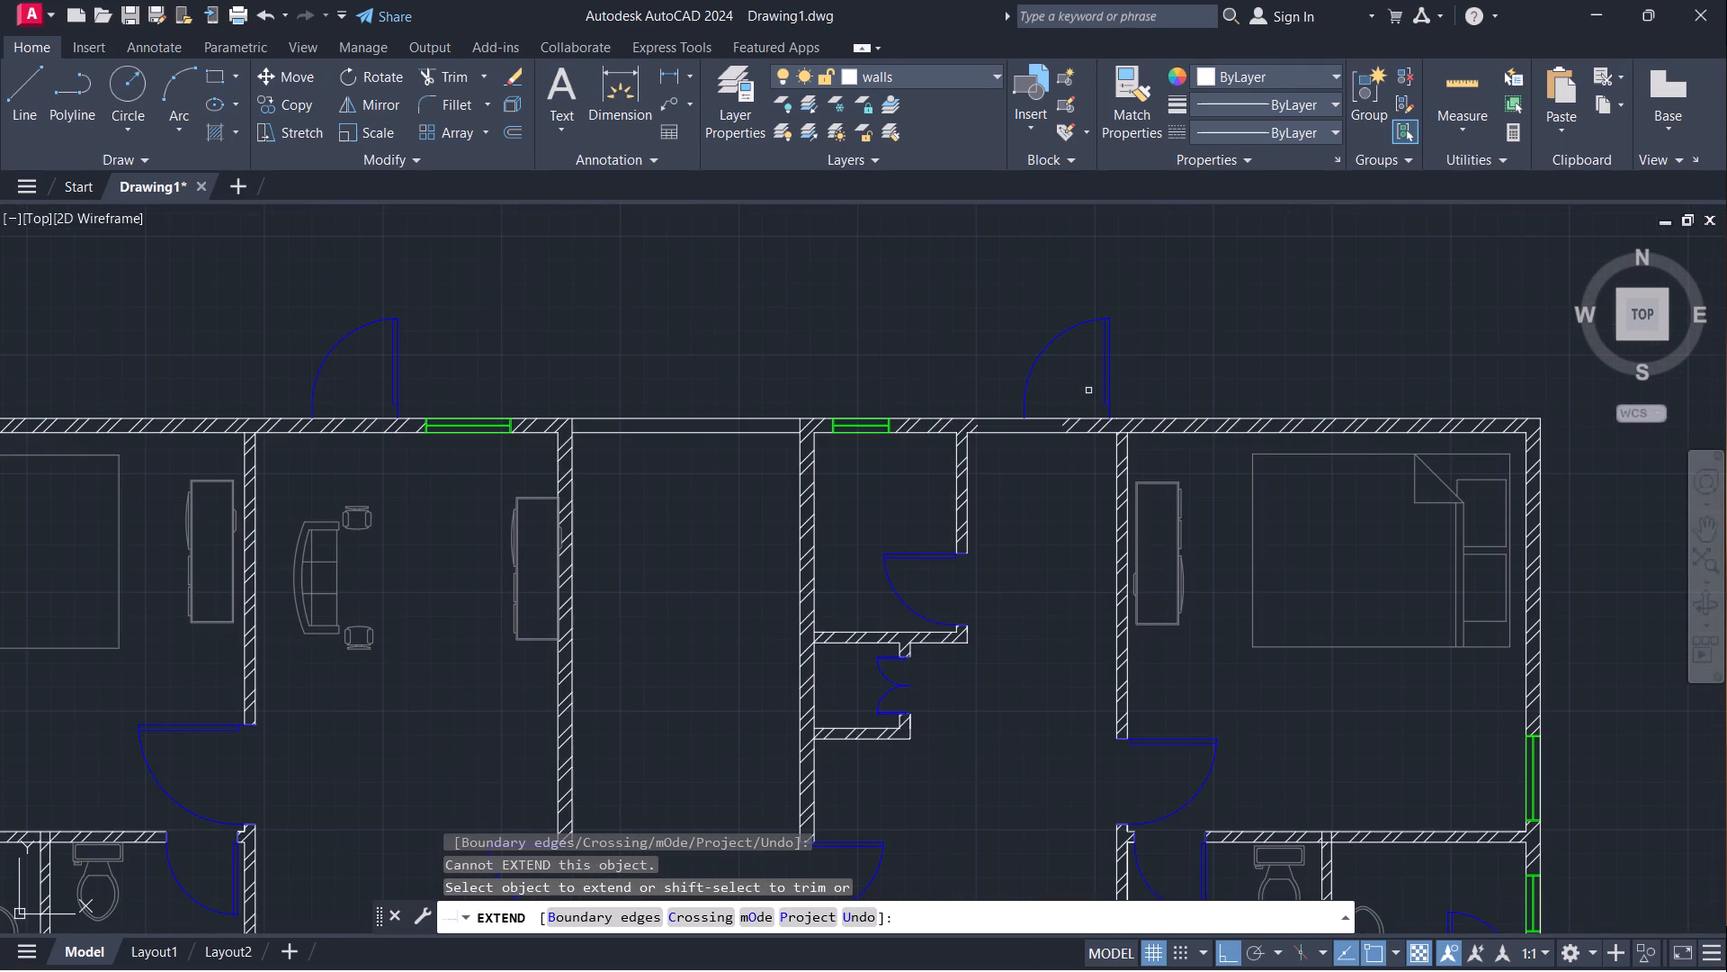
{"action": "scroll", "coordinate": [1058, 445], "scroll_direction": "up", "scroll_amount": 3}
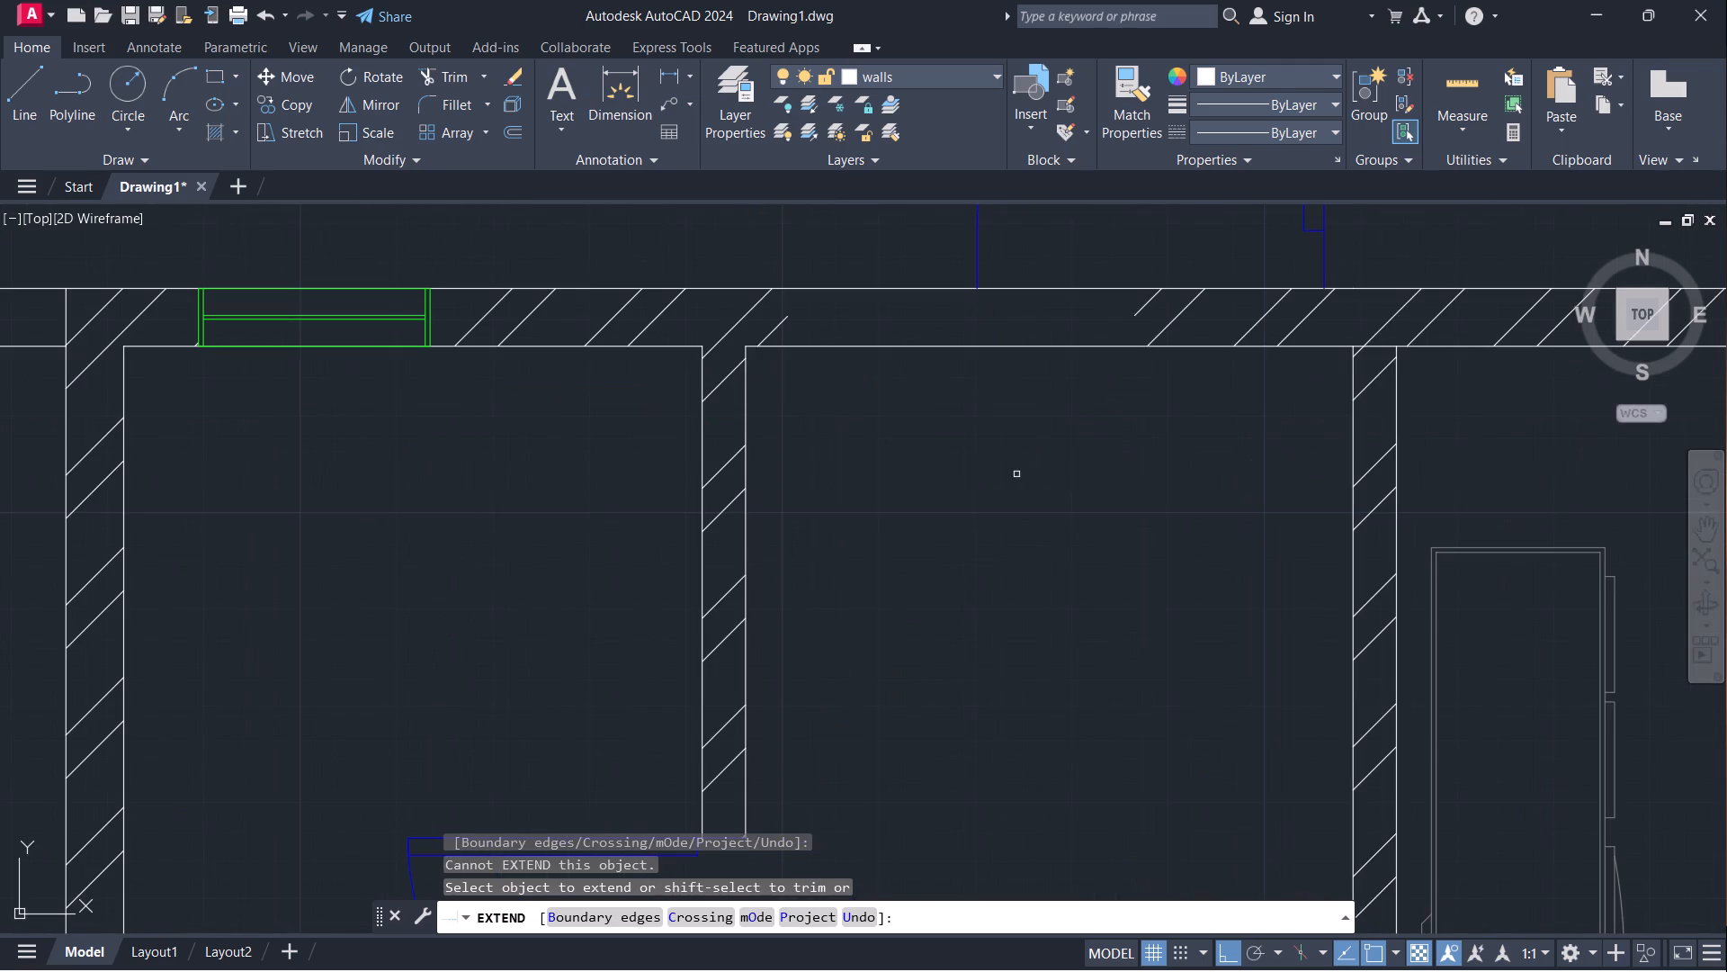
{"action": "scroll", "coordinate": [988, 533], "scroll_direction": "down", "scroll_amount": 3}
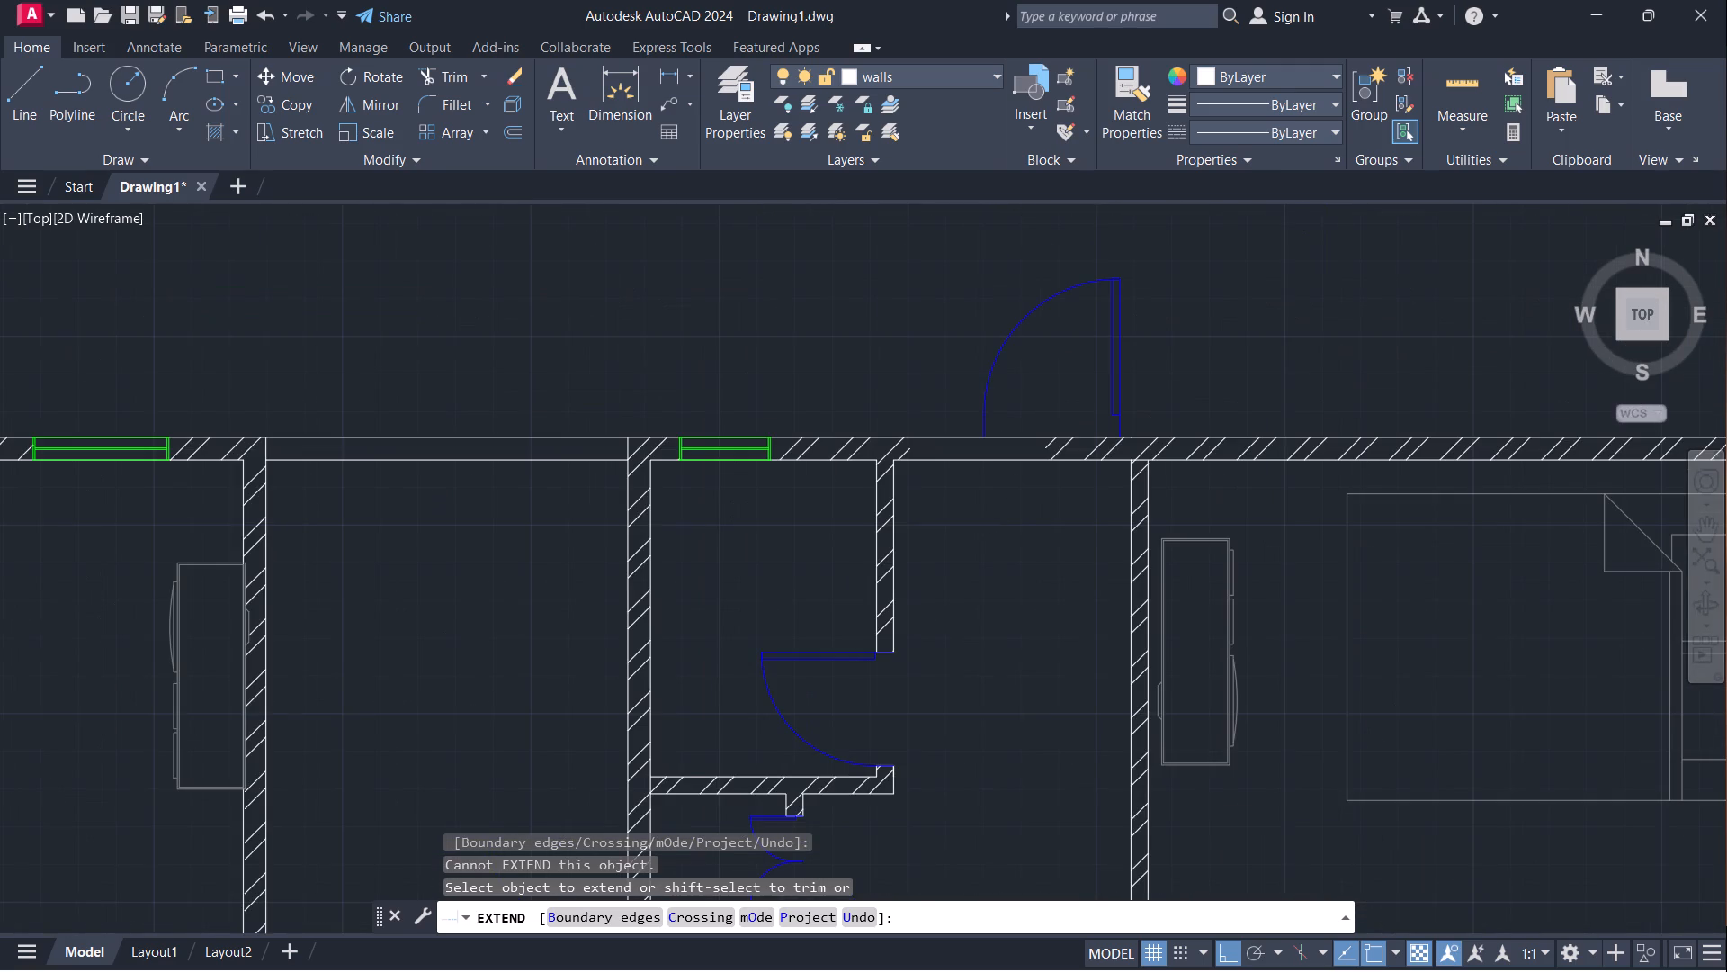
{"action": "middle_click_drag", "start_coordinate": [1003, 526], "coordinate": [1046, 468]}
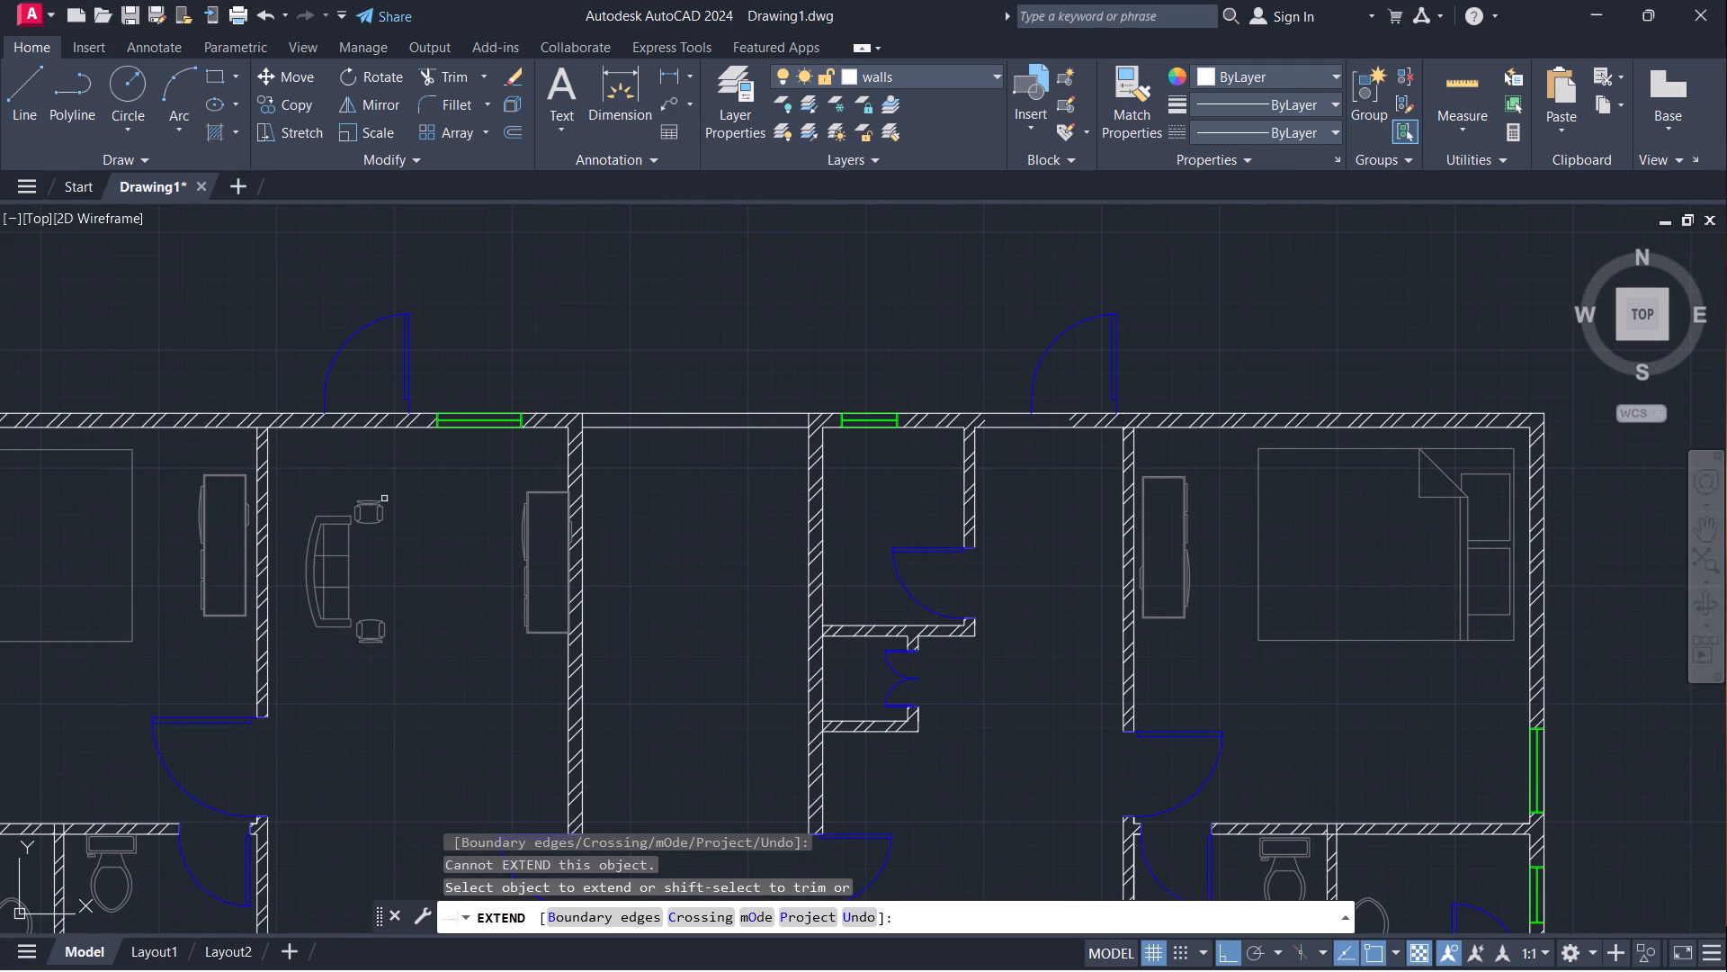
{"action": "scroll", "coordinate": [390, 481], "scroll_direction": "up", "scroll_amount": 2}
{"action": "scroll", "coordinate": [413, 455], "scroll_direction": "down", "scroll_amount": 2}
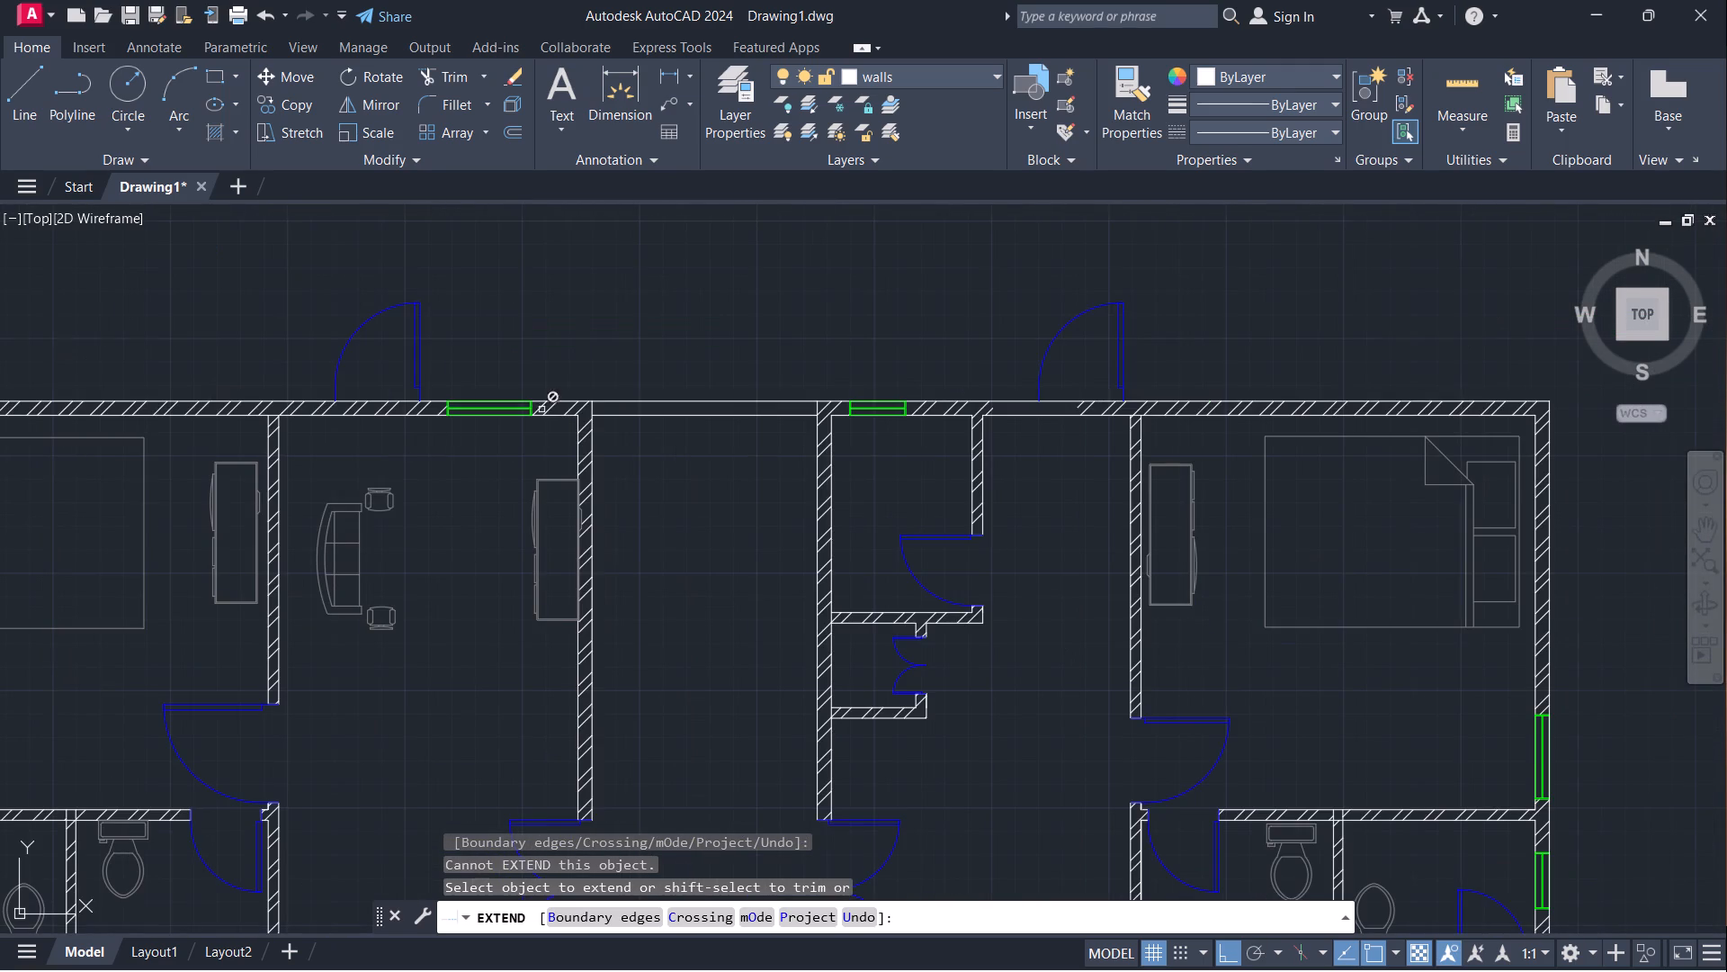
{"action": "scroll", "coordinate": [549, 412], "scroll_direction": "down", "scroll_amount": 1}
{"action": "middle_click_drag", "start_coordinate": [635, 493], "coordinate": [685, 418]}
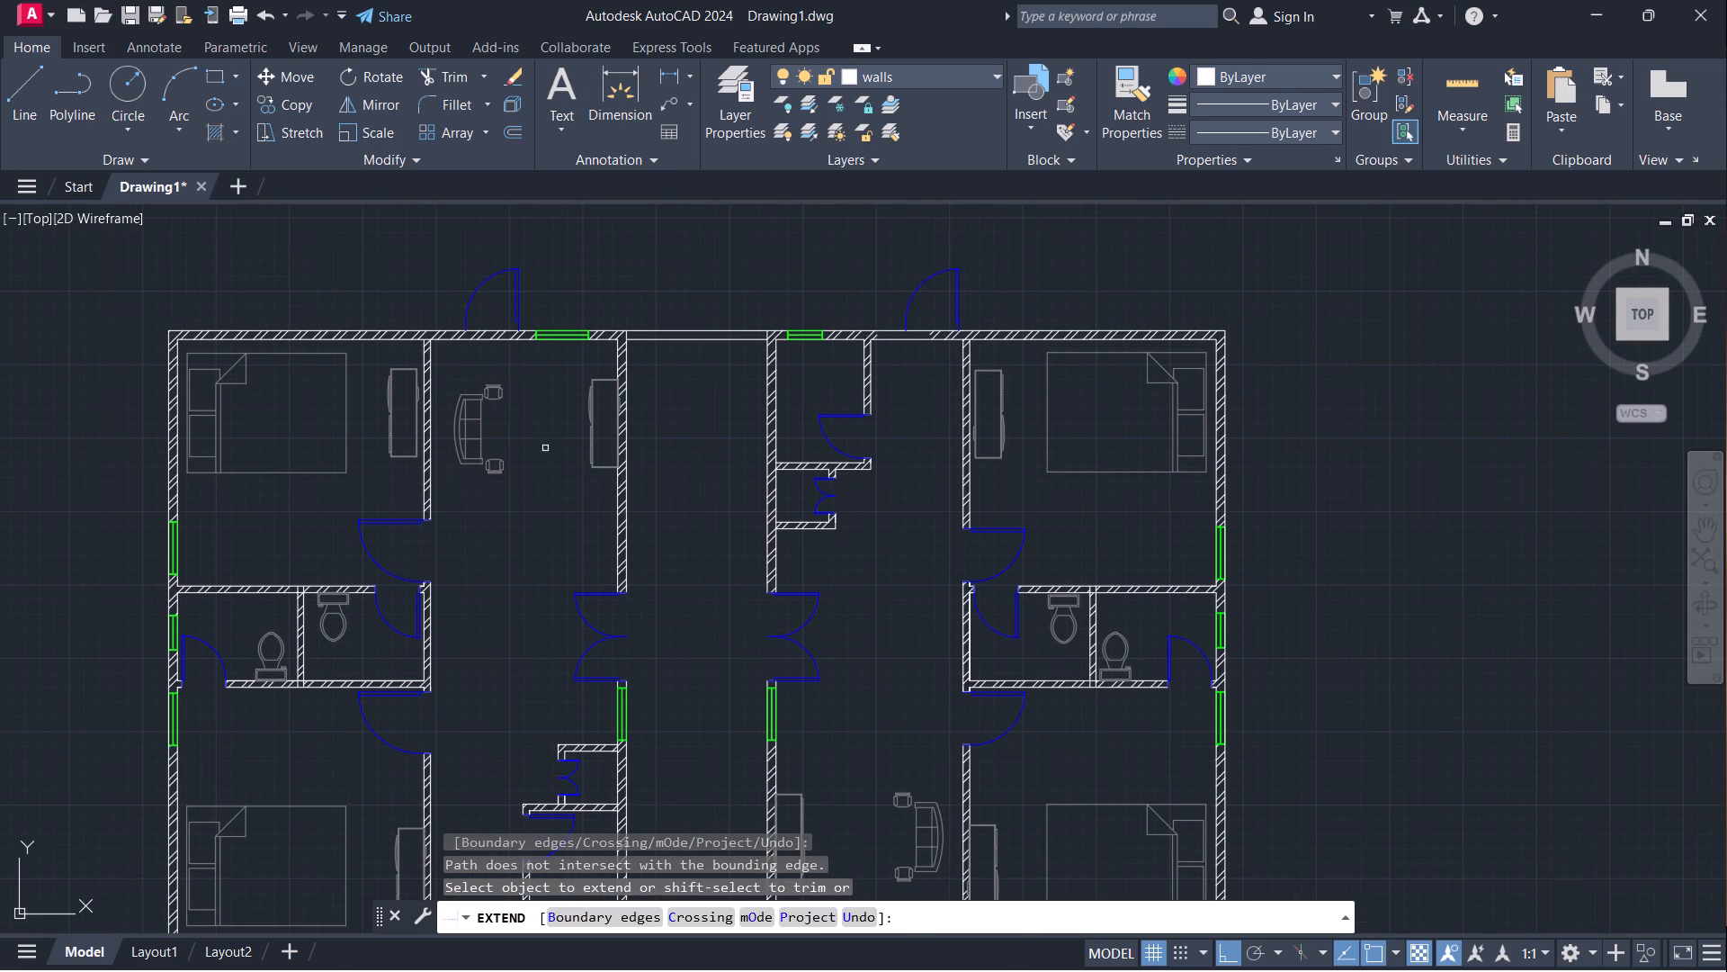
{"action": "key", "text": "Escape"}
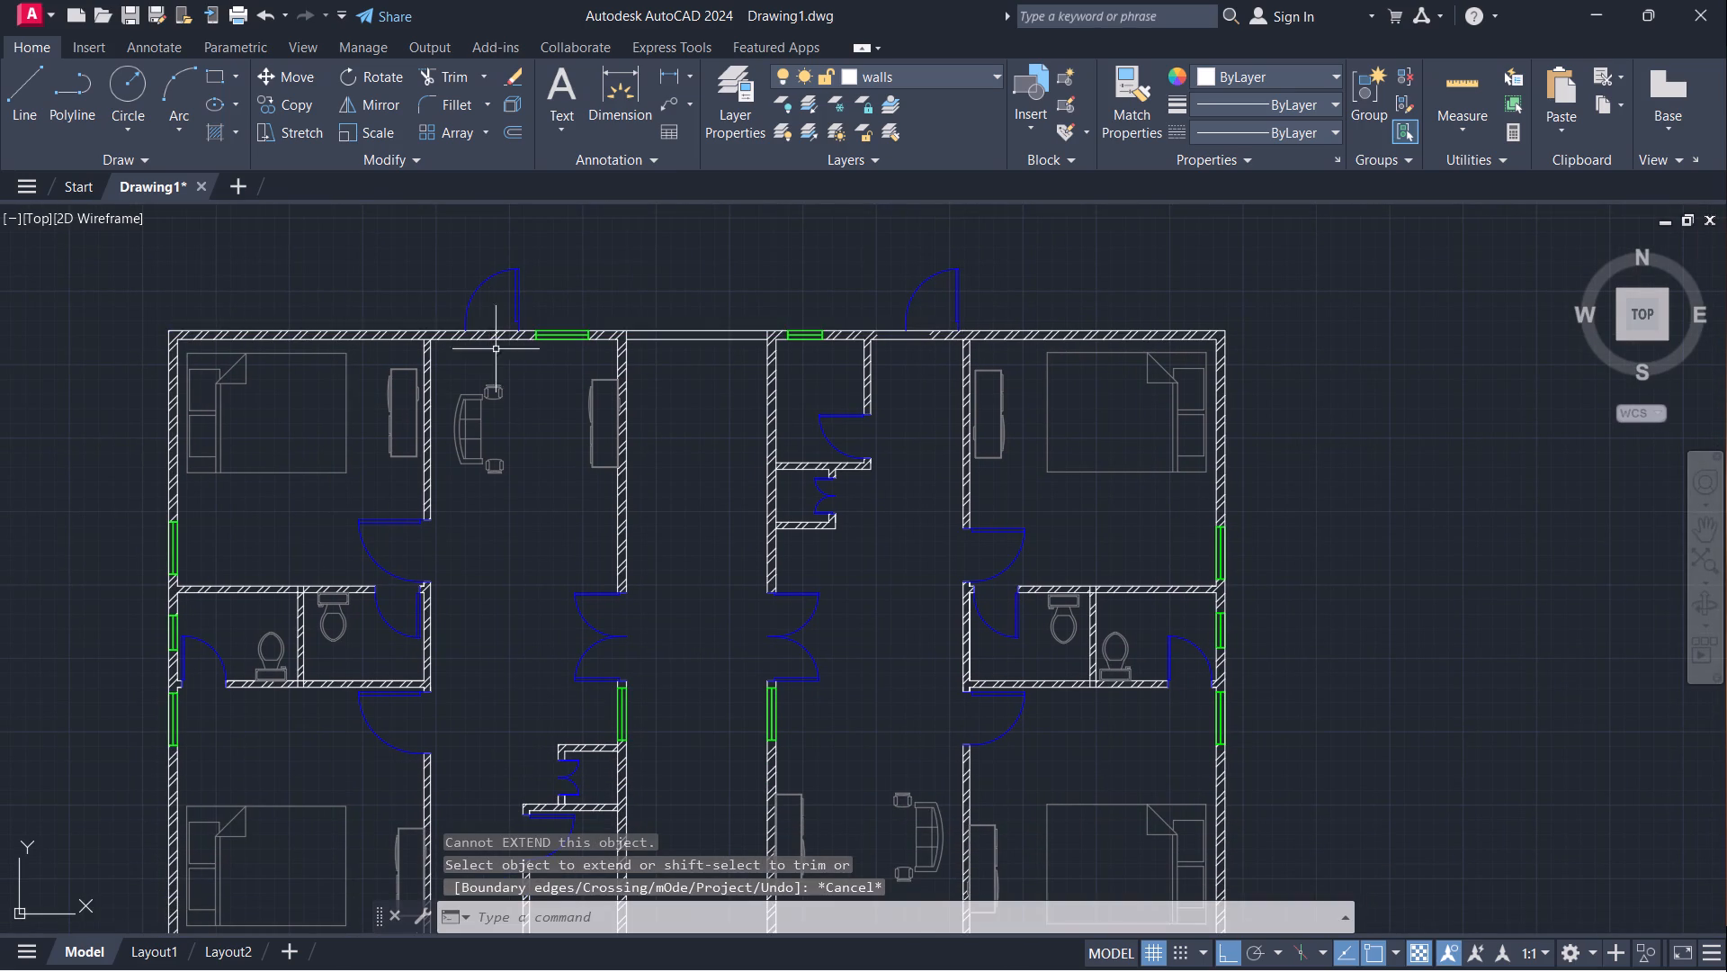
Move both relocated entrance doors south by the wall thickness, from the north wall's outer face to its inner face.
{"action": "scroll", "coordinate": [509, 392], "scroll_direction": "up", "scroll_amount": 2}
{"action": "middle_click_drag", "start_coordinate": [541, 370], "coordinate": [528, 613]}
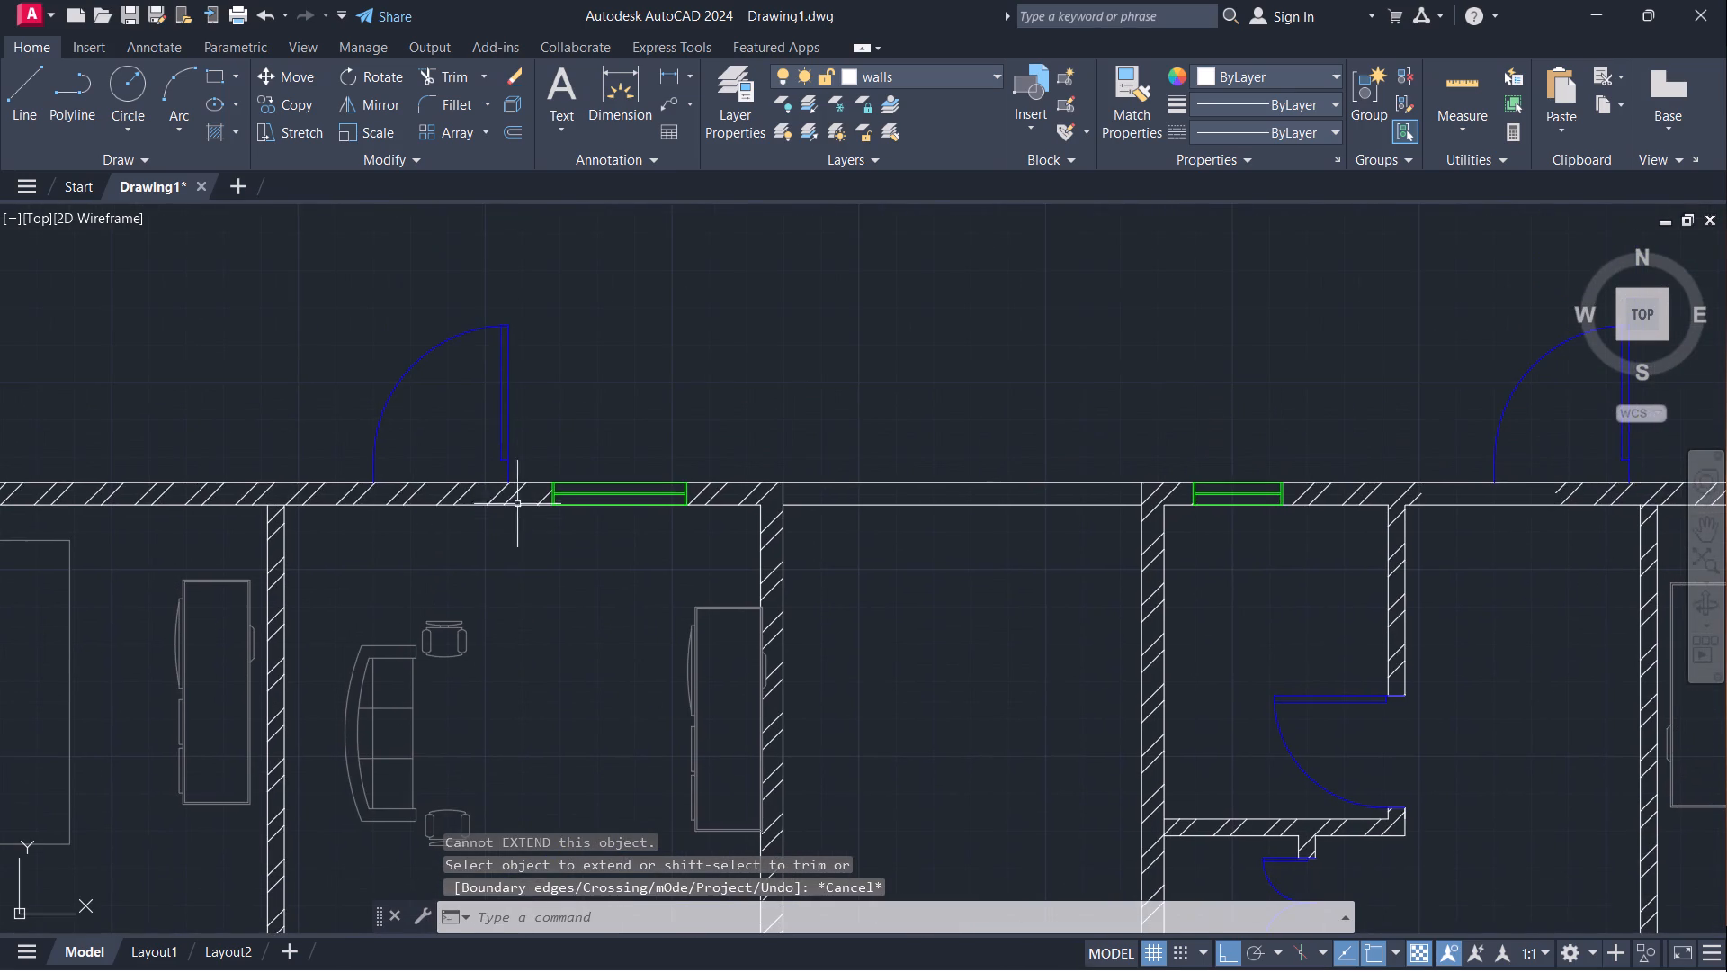
{"action": "left_click", "coordinate": [506, 445]}
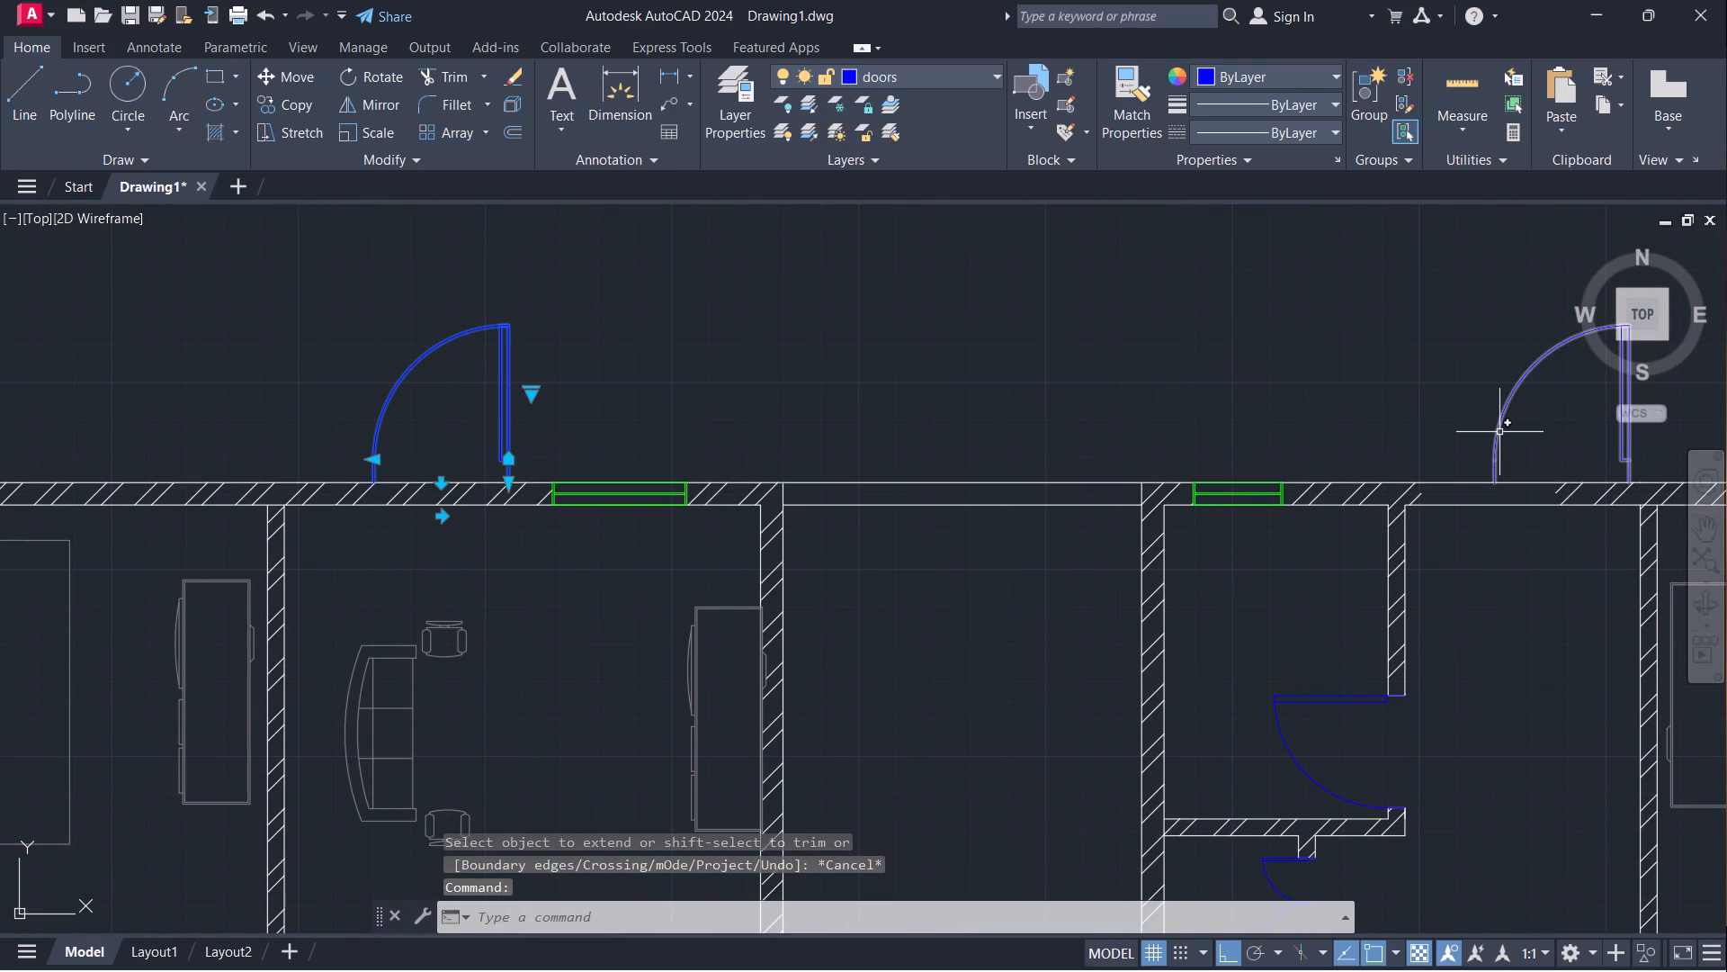
{"action": "left_click", "coordinate": [1501, 432]}
{"action": "key", "text": "m"}
{"action": "key", "text": "Return"}
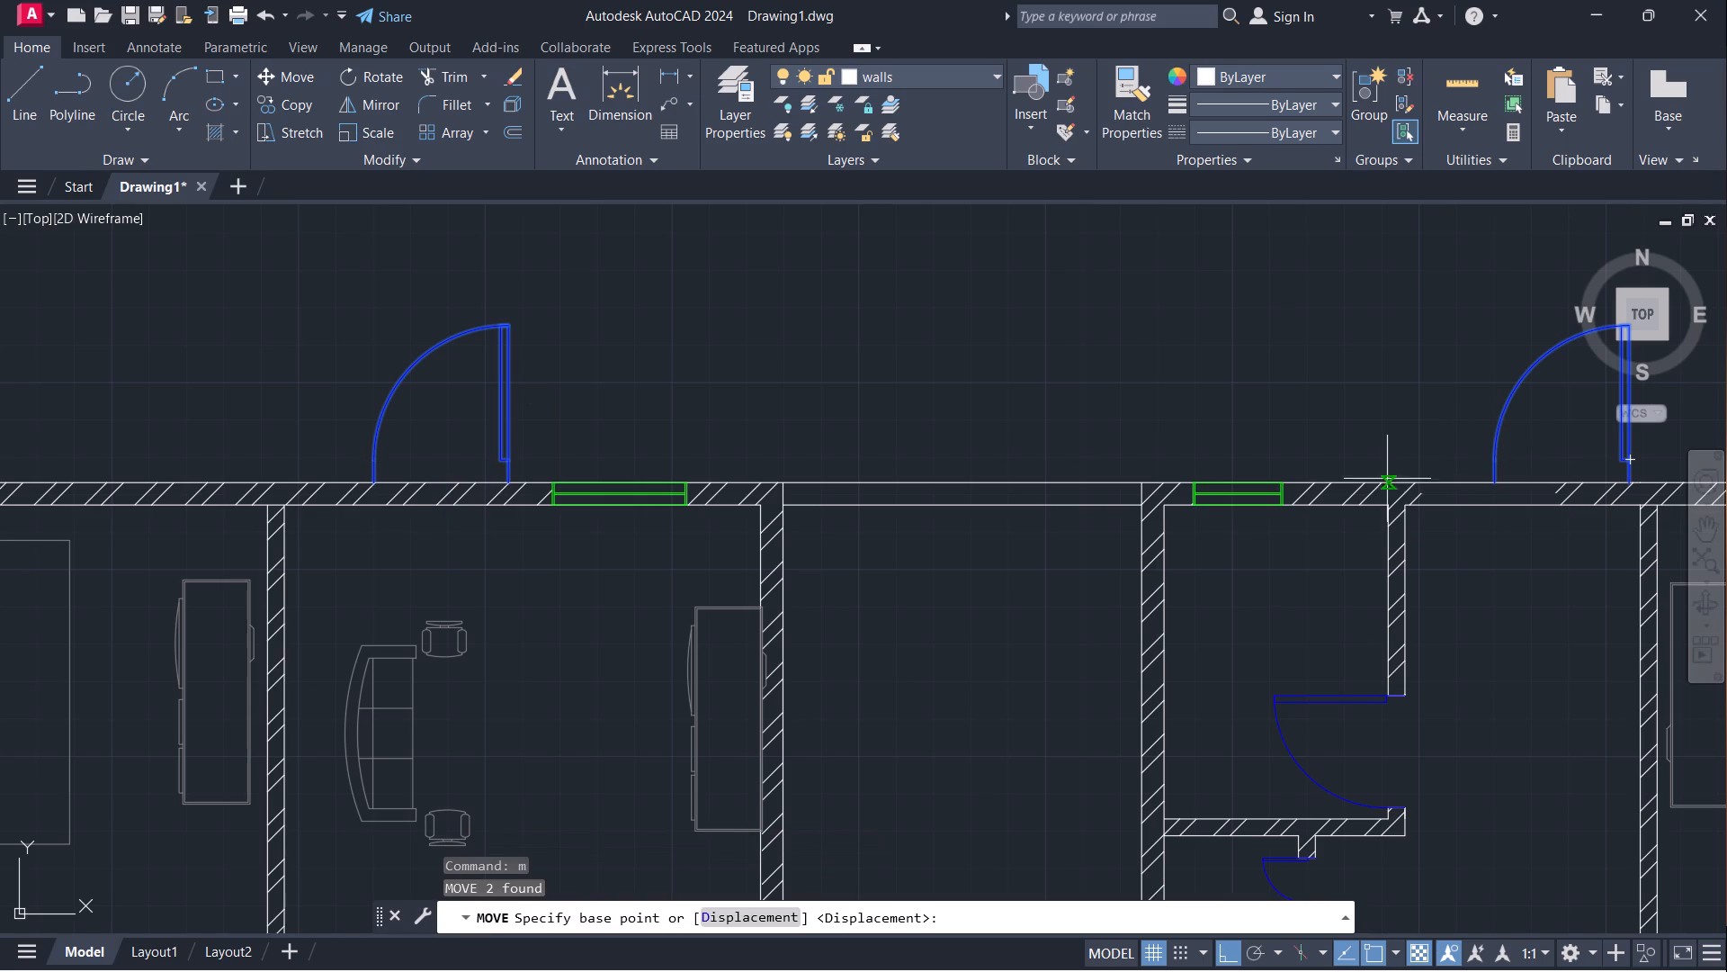
{"action": "scroll", "coordinate": [488, 505], "scroll_direction": "up", "scroll_amount": 4}
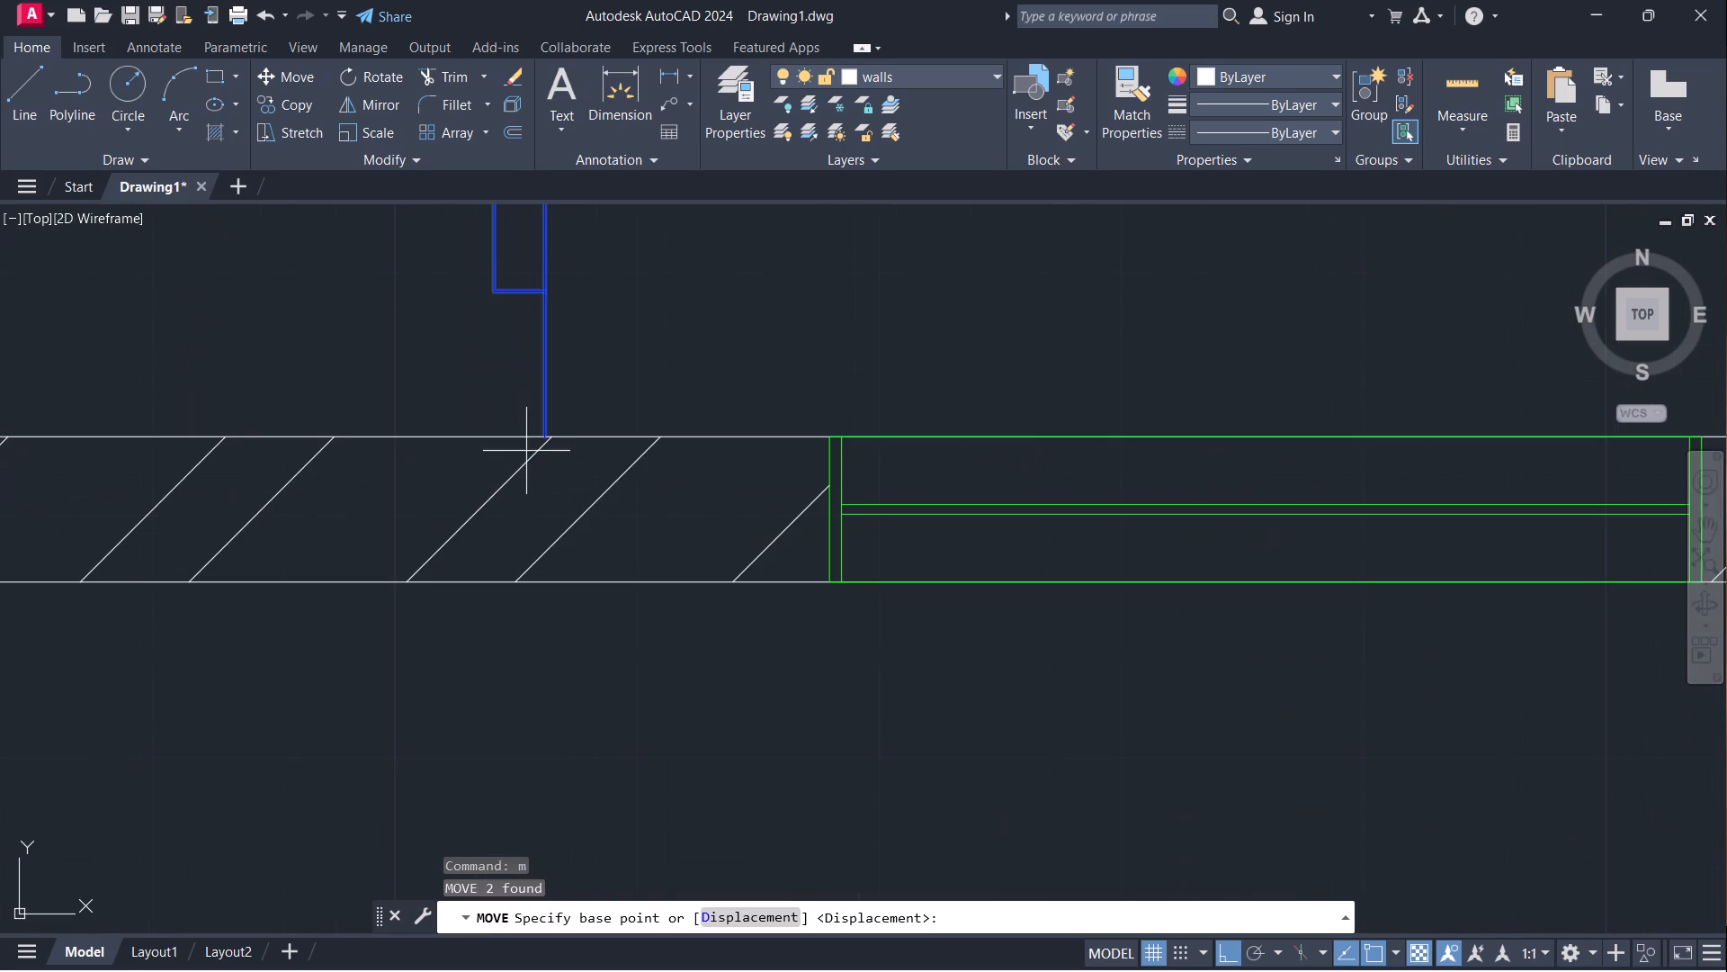
{"action": "left_click", "coordinate": [549, 438]}
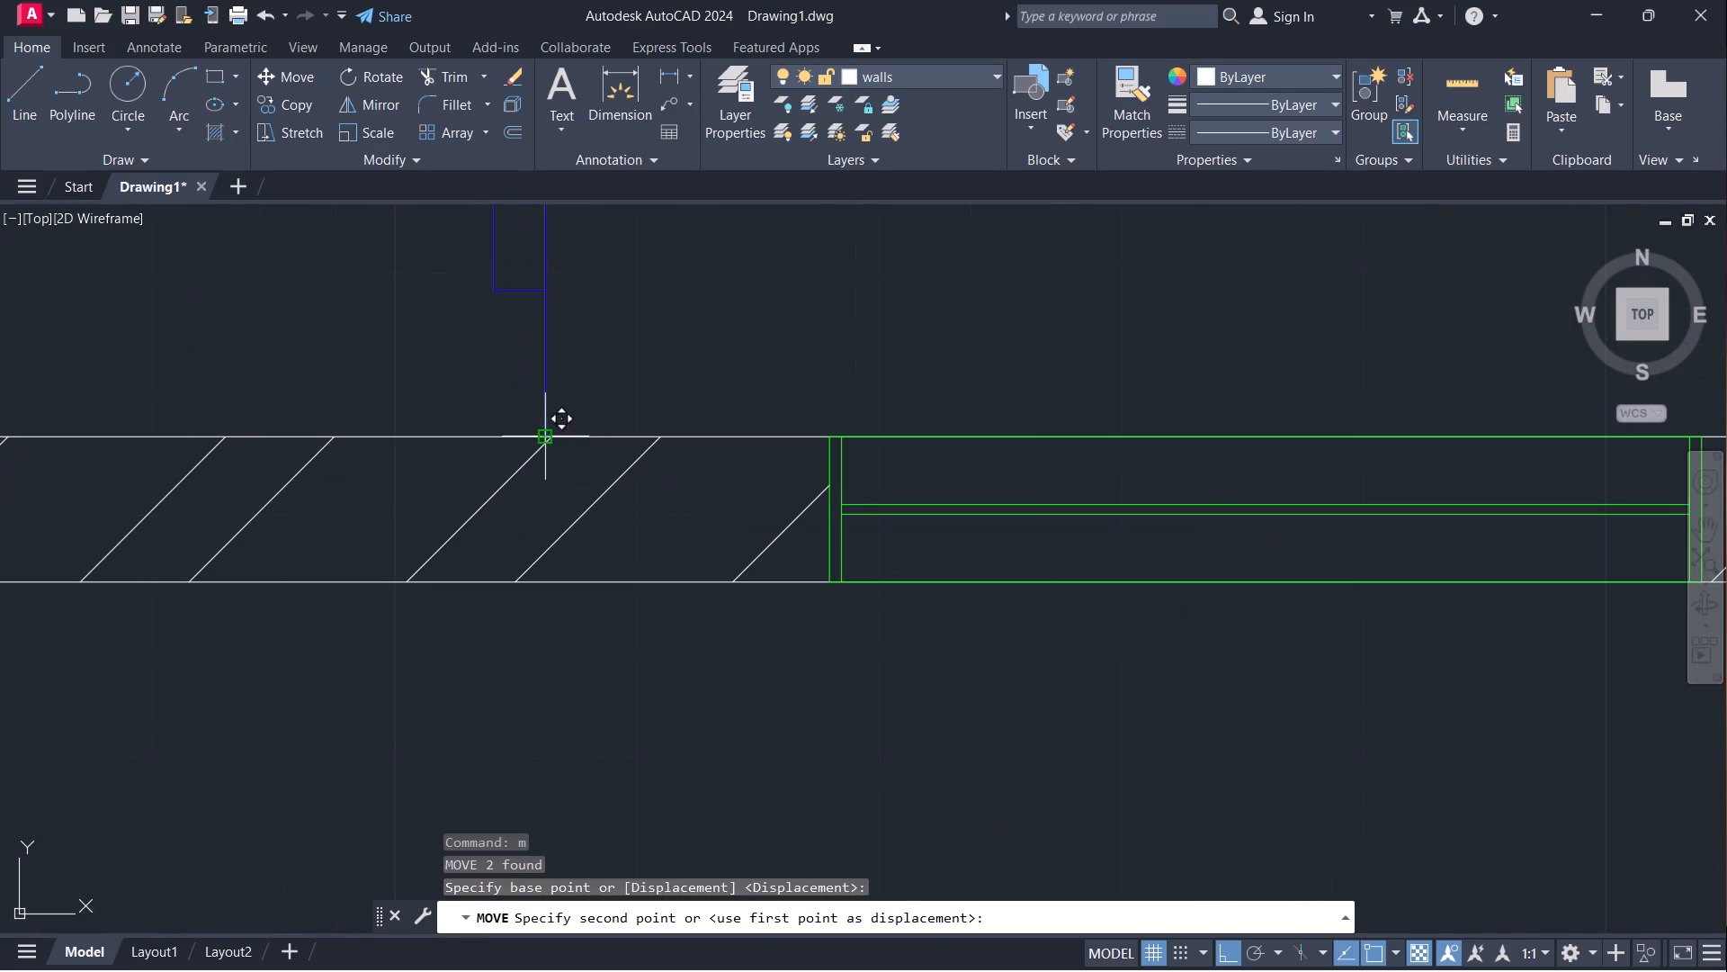
{"action": "left_click", "coordinate": [548, 581]}
{"action": "key", "text": "Escape"}
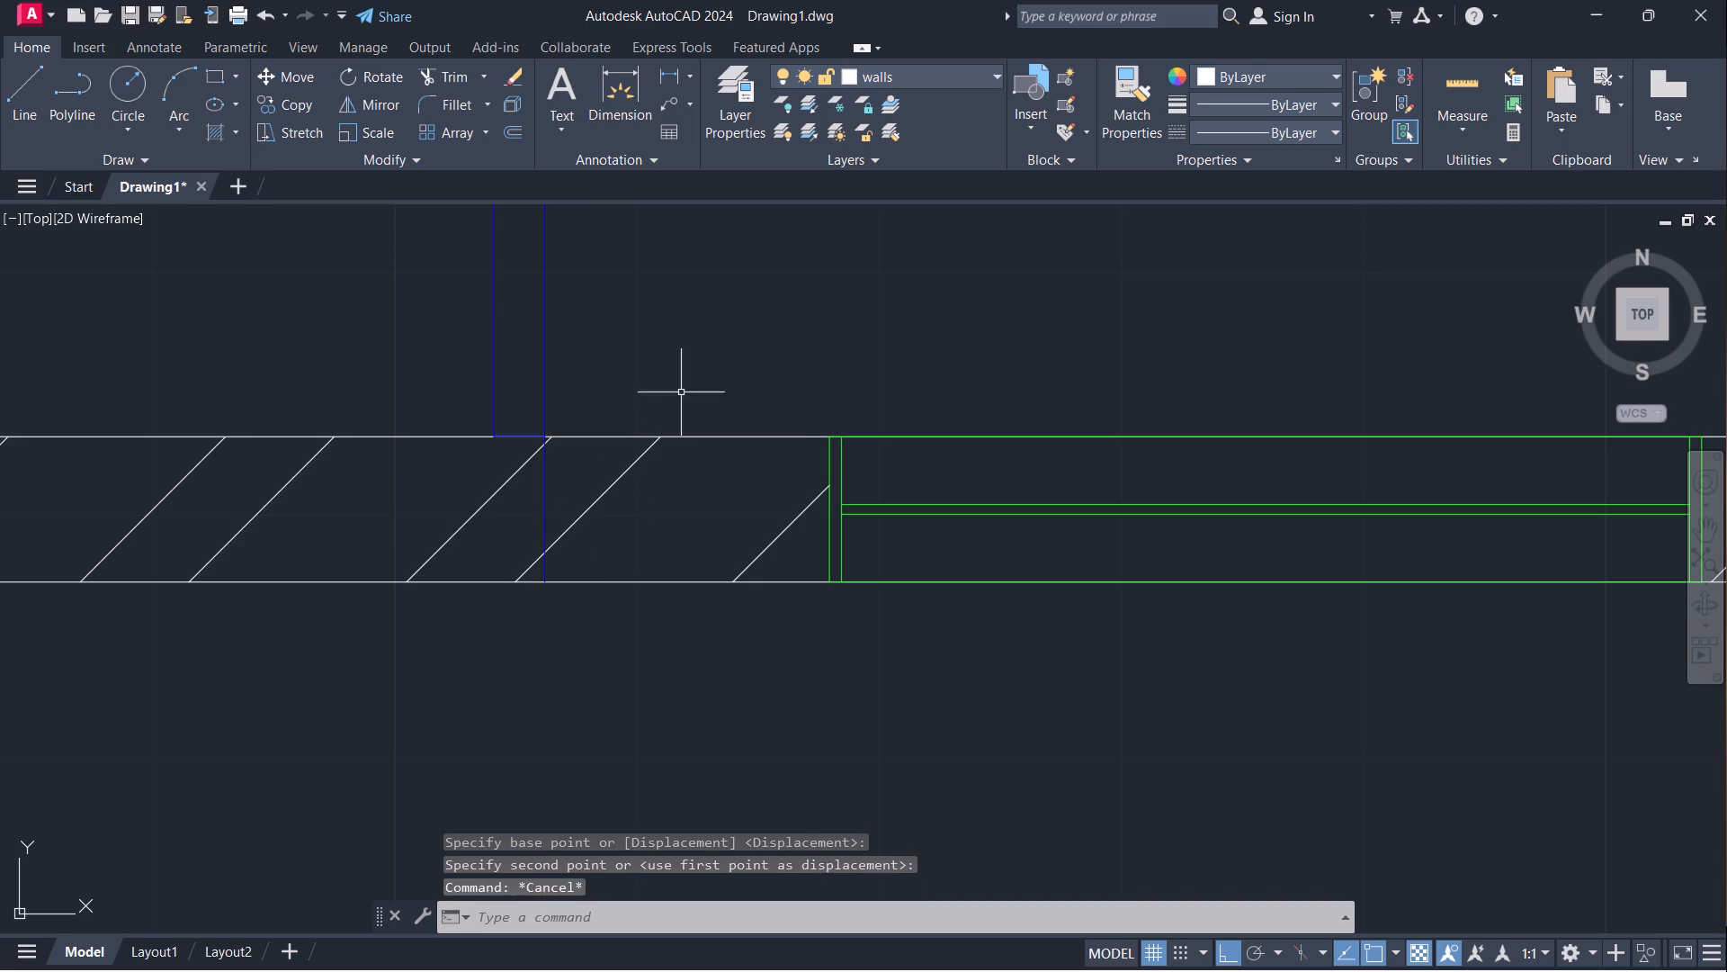
Trim the hatch and both north wall face lines between the jambs of the west entrance door.
{"action": "scroll", "coordinate": [704, 366], "scroll_direction": "down", "scroll_amount": 1}
{"action": "scroll", "coordinate": [440, 584], "scroll_direction": "down", "scroll_amount": 1}
{"action": "middle_click_drag", "start_coordinate": [439, 584], "coordinate": [606, 554]}
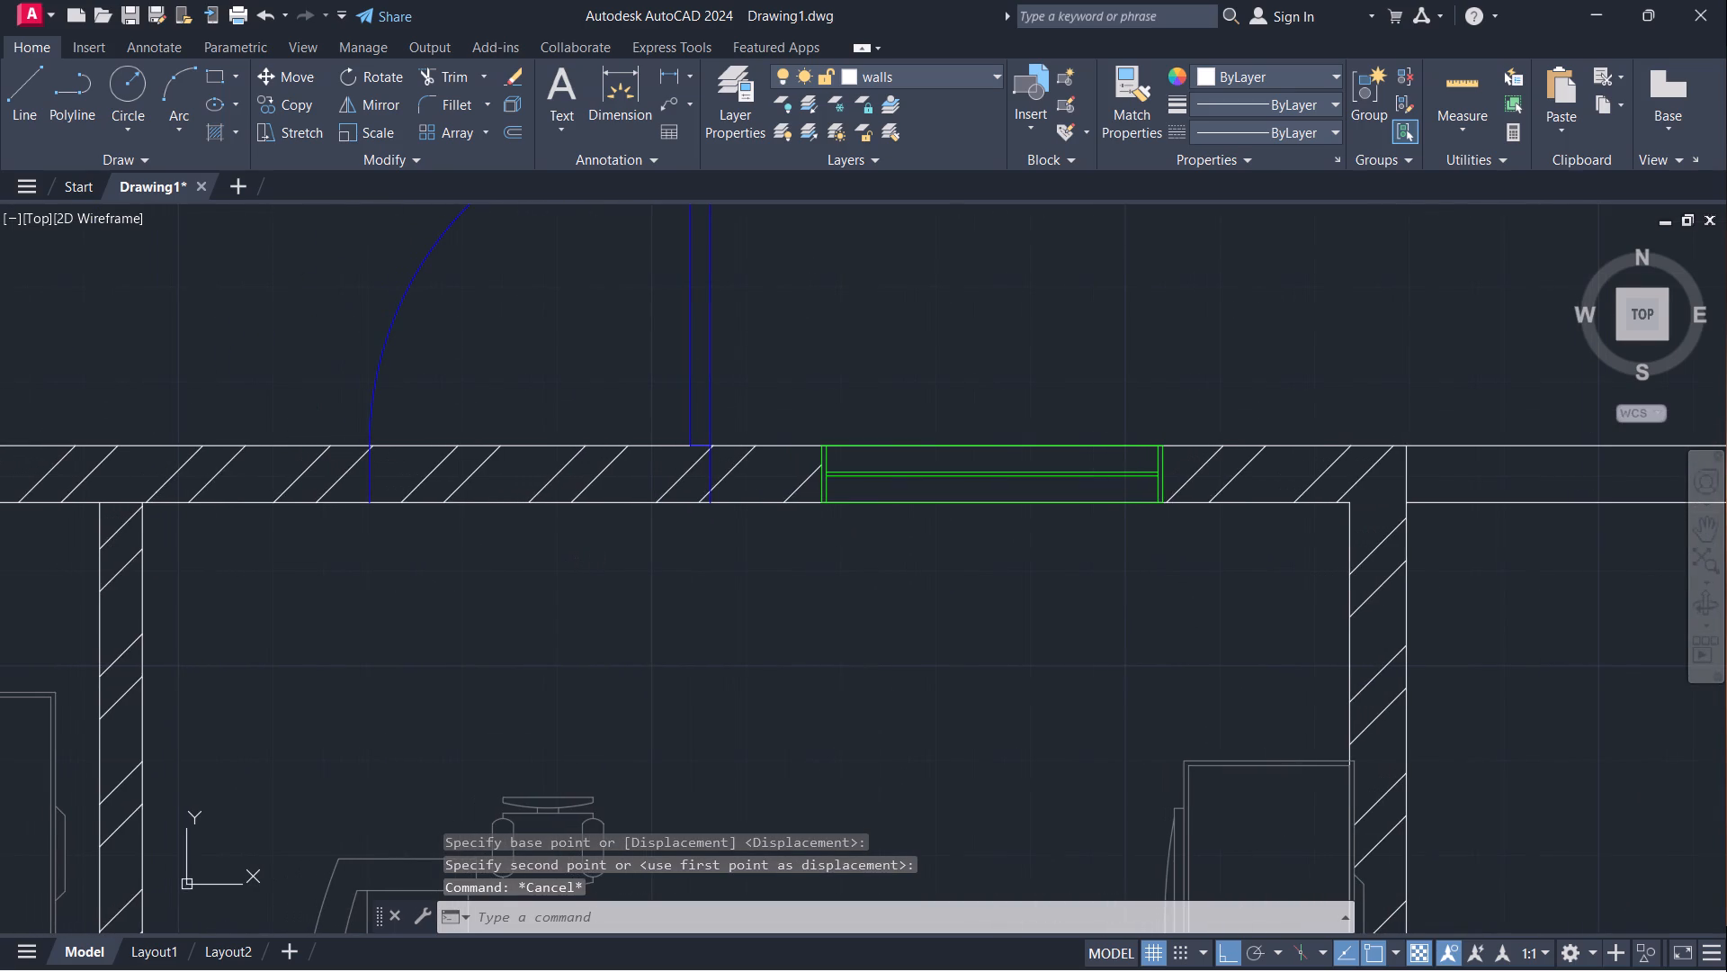
{"action": "type", "text": "tr"}
{"action": "key", "text": "Return"}
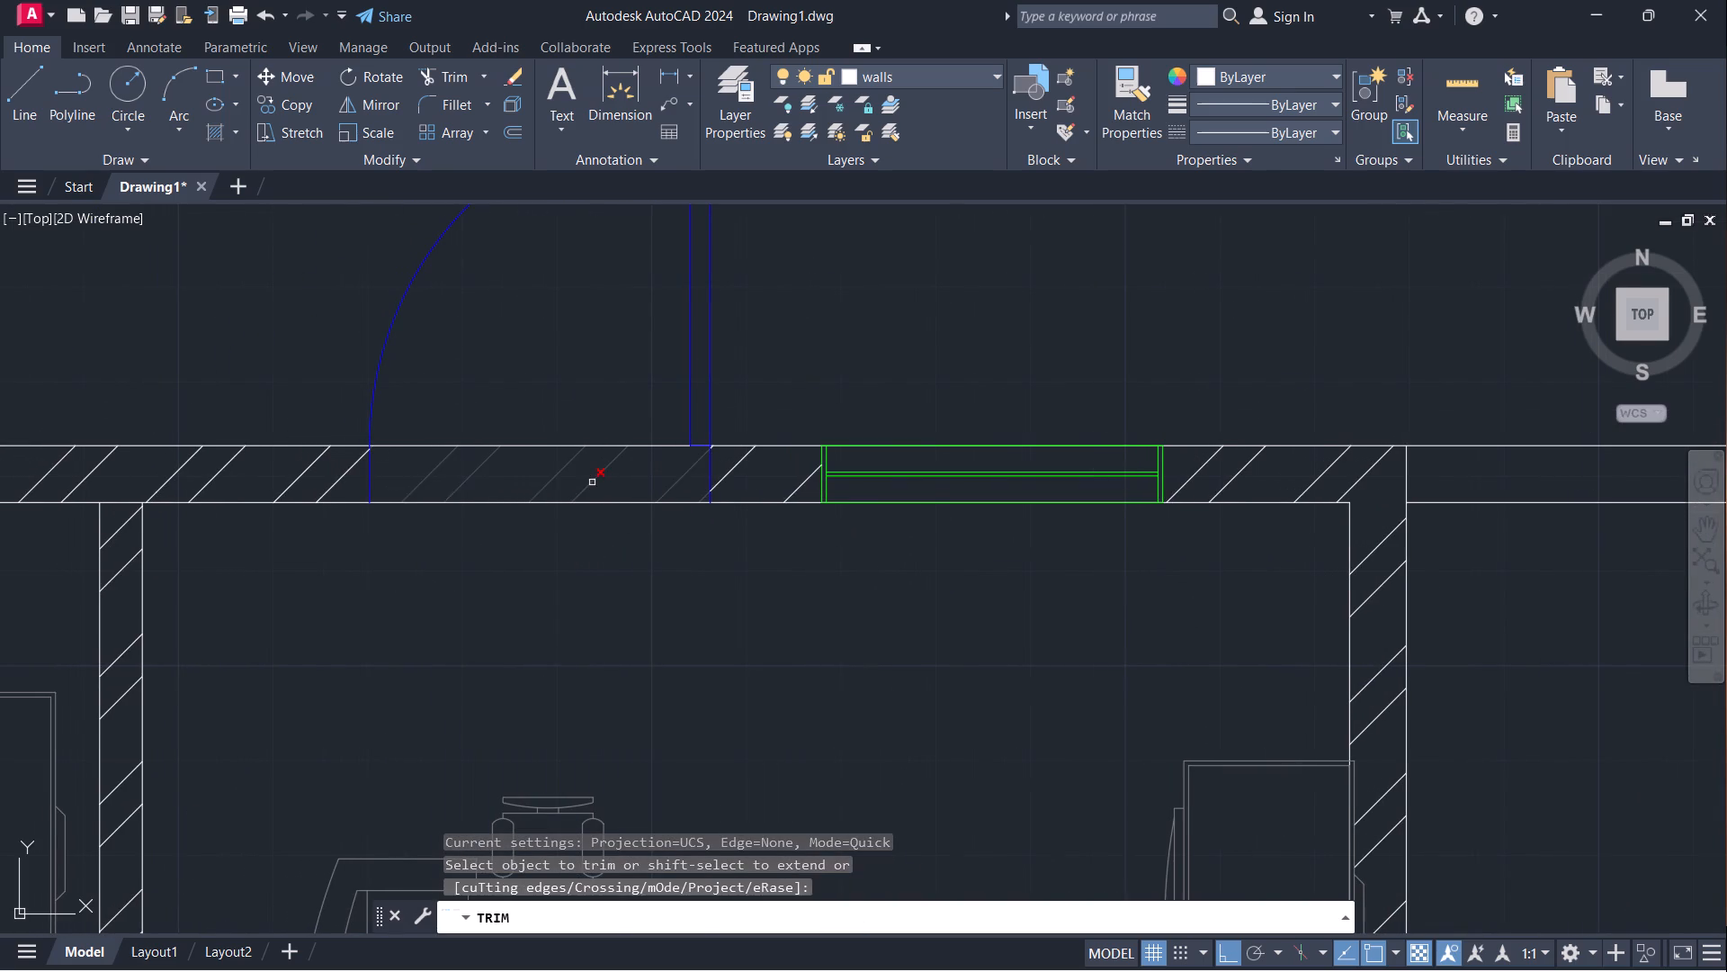
{"action": "left_click", "coordinate": [592, 475]}
{"action": "left_click", "coordinate": [603, 445]}
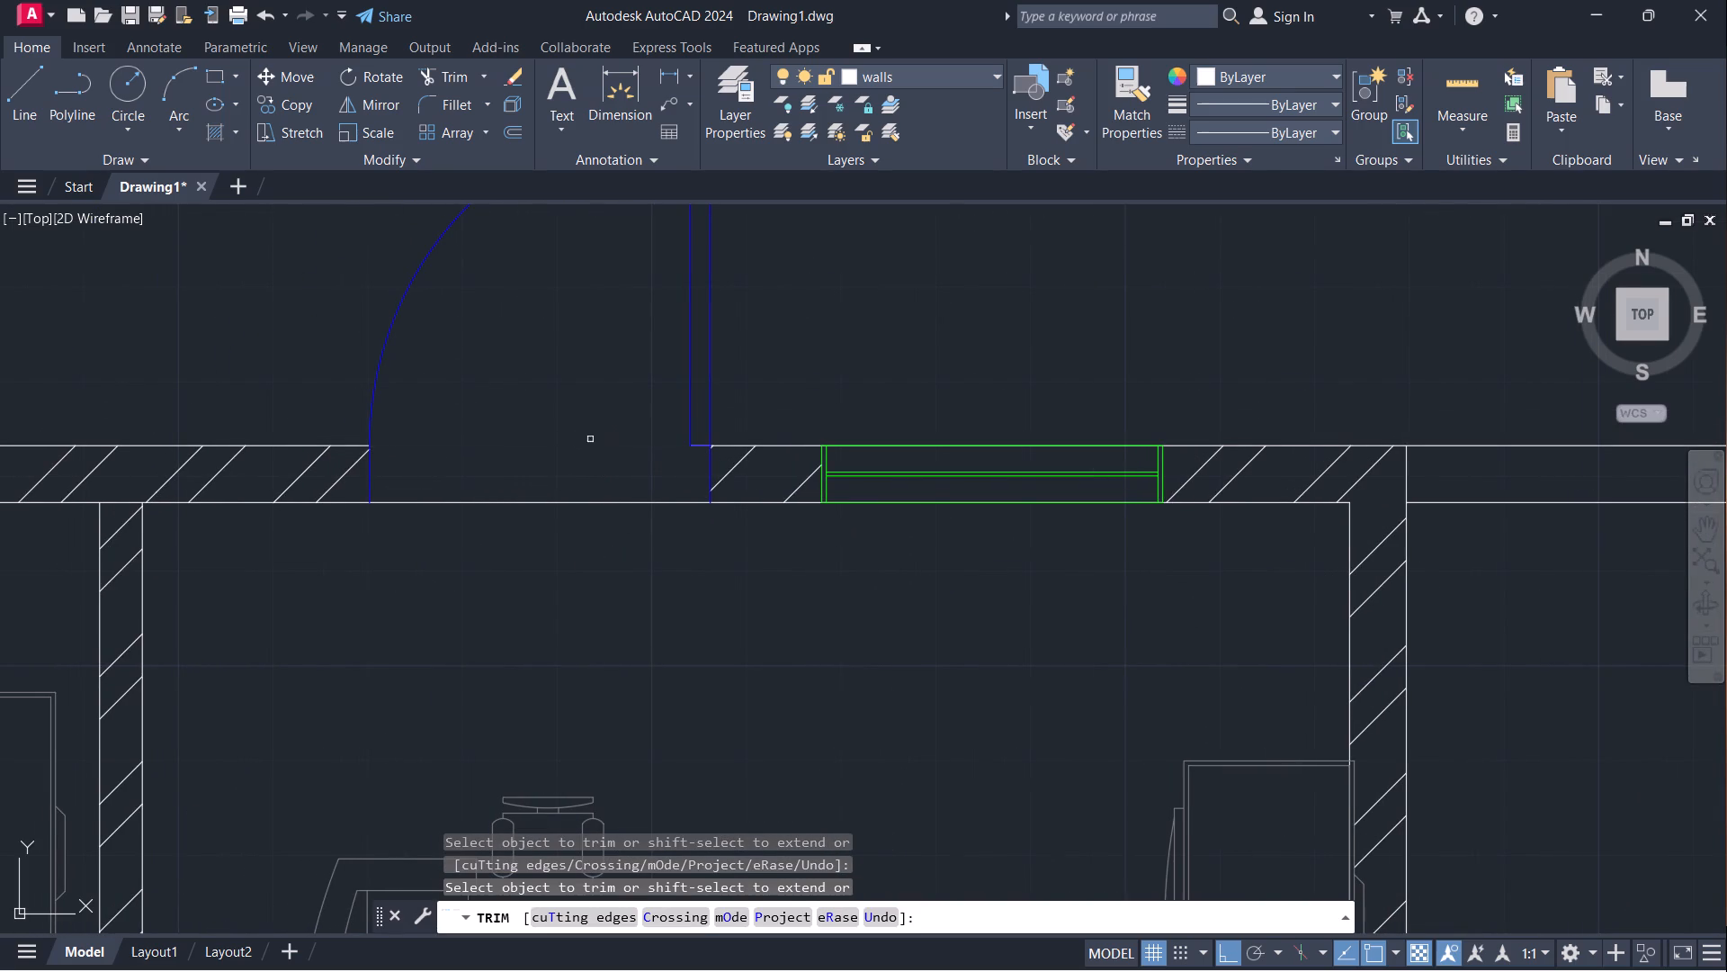
{"action": "left_click", "coordinate": [580, 501]}
Trim the hatch and both north wall face lines across the east entrance door opening.
{"action": "scroll", "coordinate": [548, 508], "scroll_direction": "down", "scroll_amount": 2}
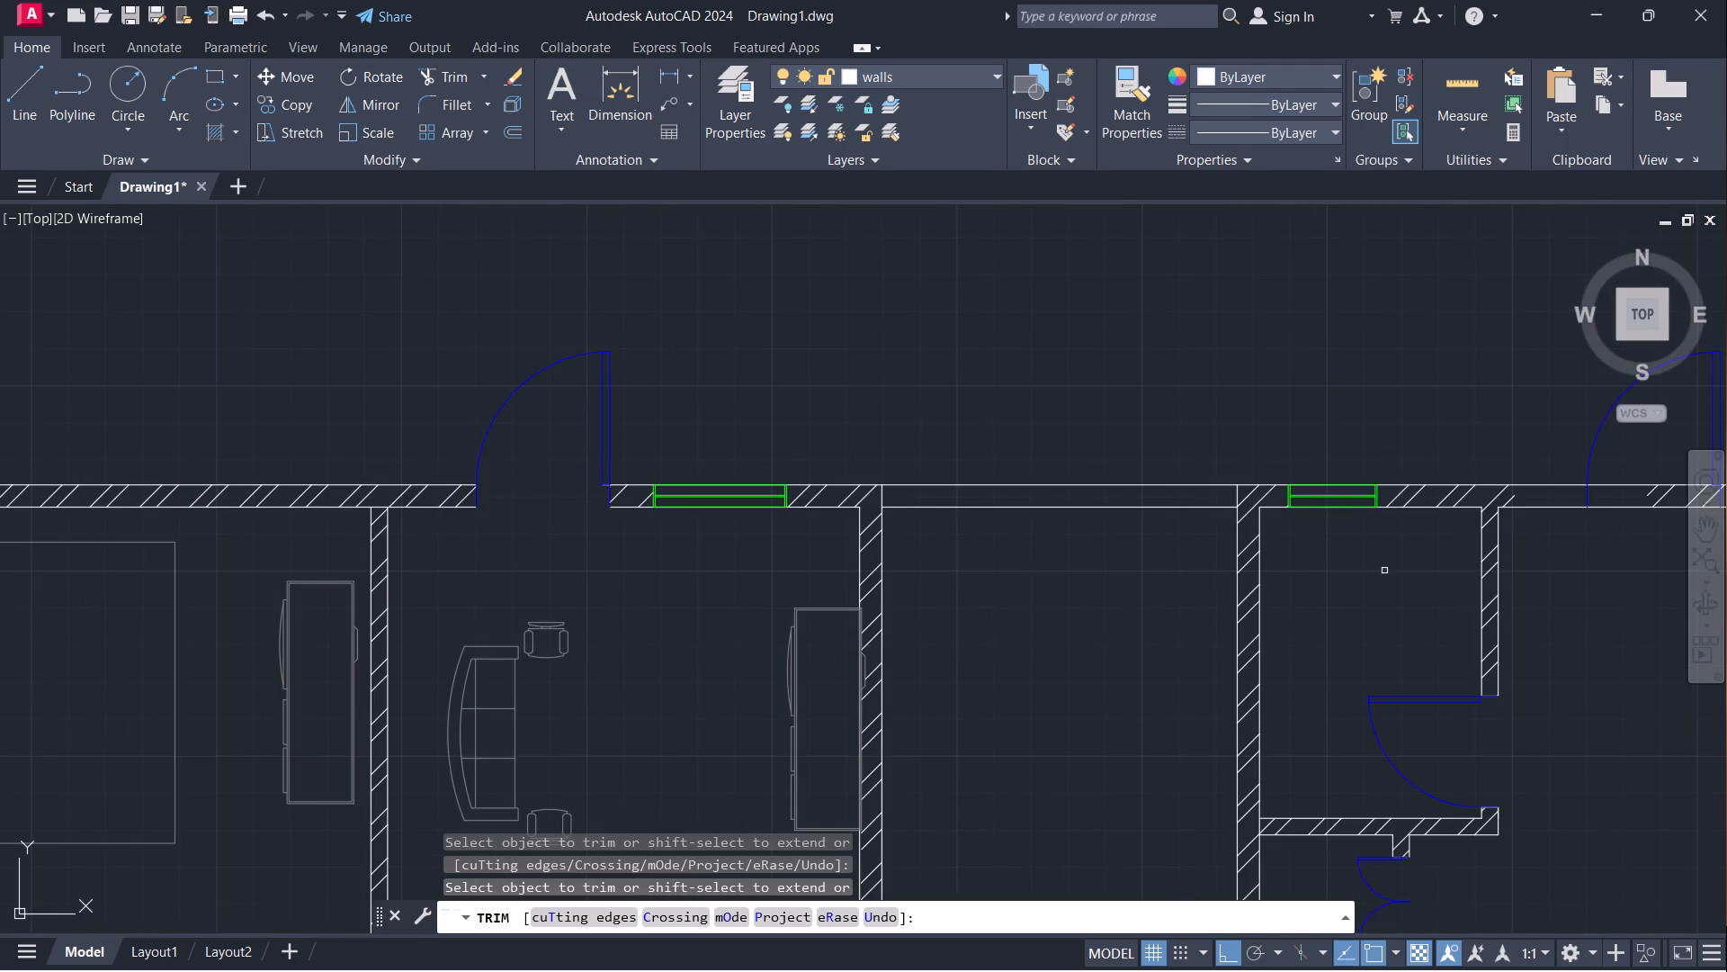
{"action": "middle_click_drag", "start_coordinate": [1384, 571], "coordinate": [791, 625]}
{"action": "left_click_drag", "start_coordinate": [1063, 534], "coordinate": [1063, 587]}
{"action": "left_click", "coordinate": [1063, 555]}
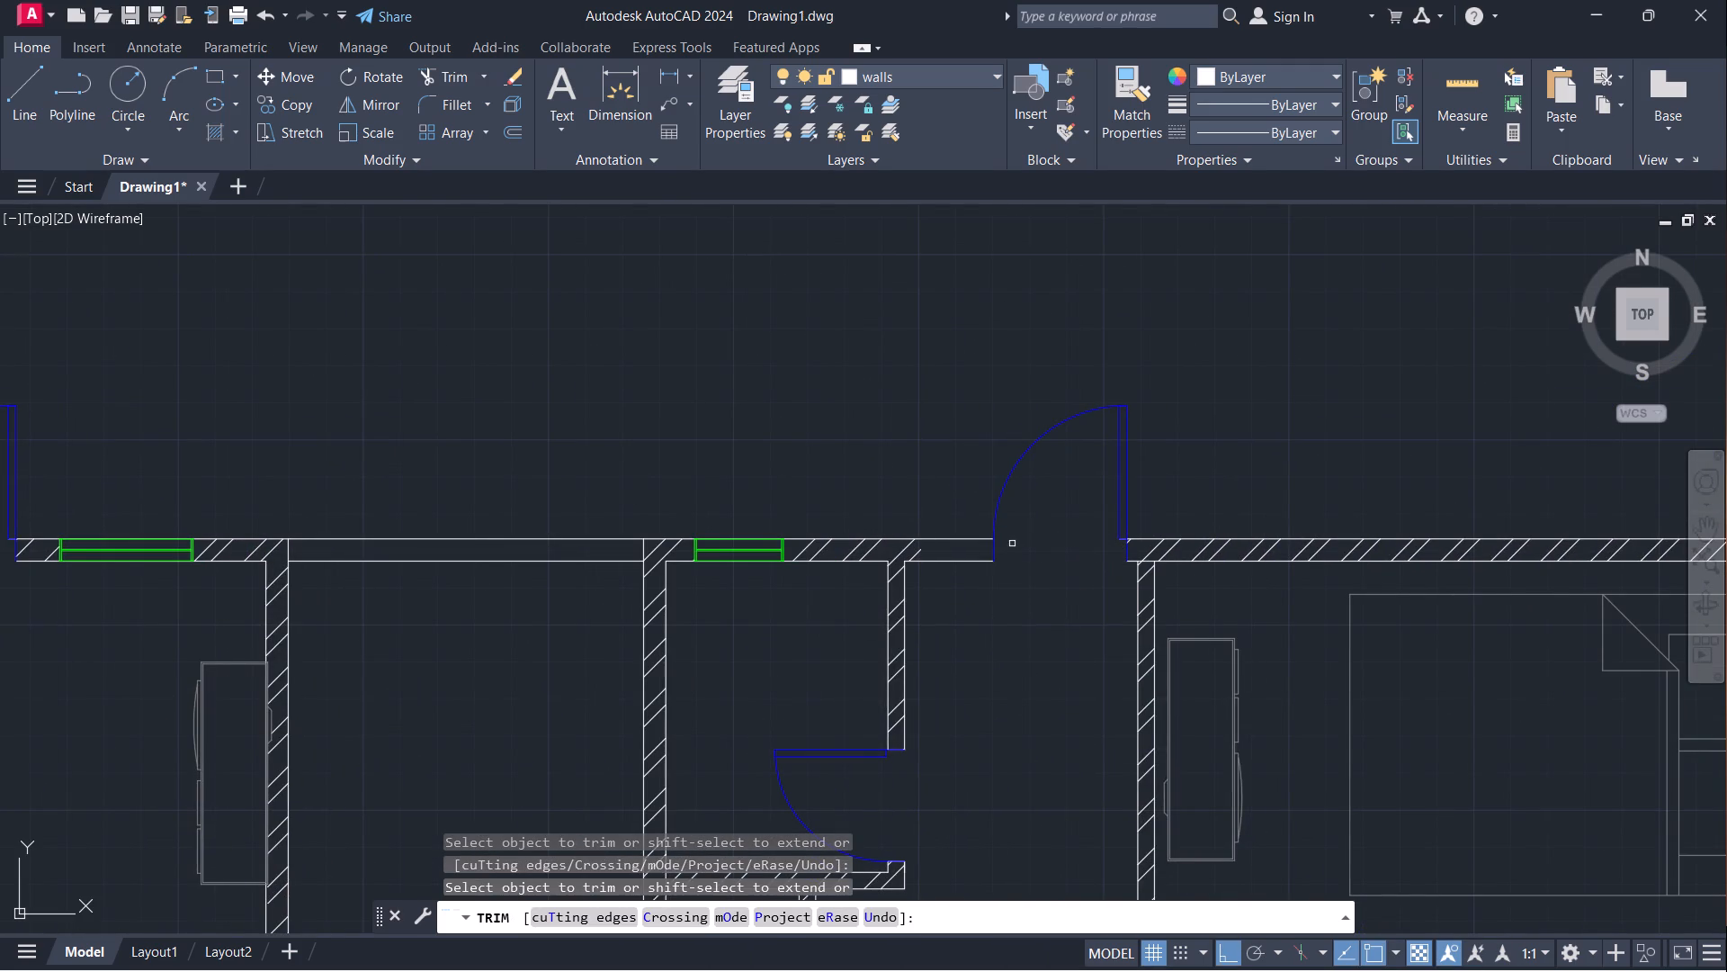
{"action": "key", "text": "Escape"}
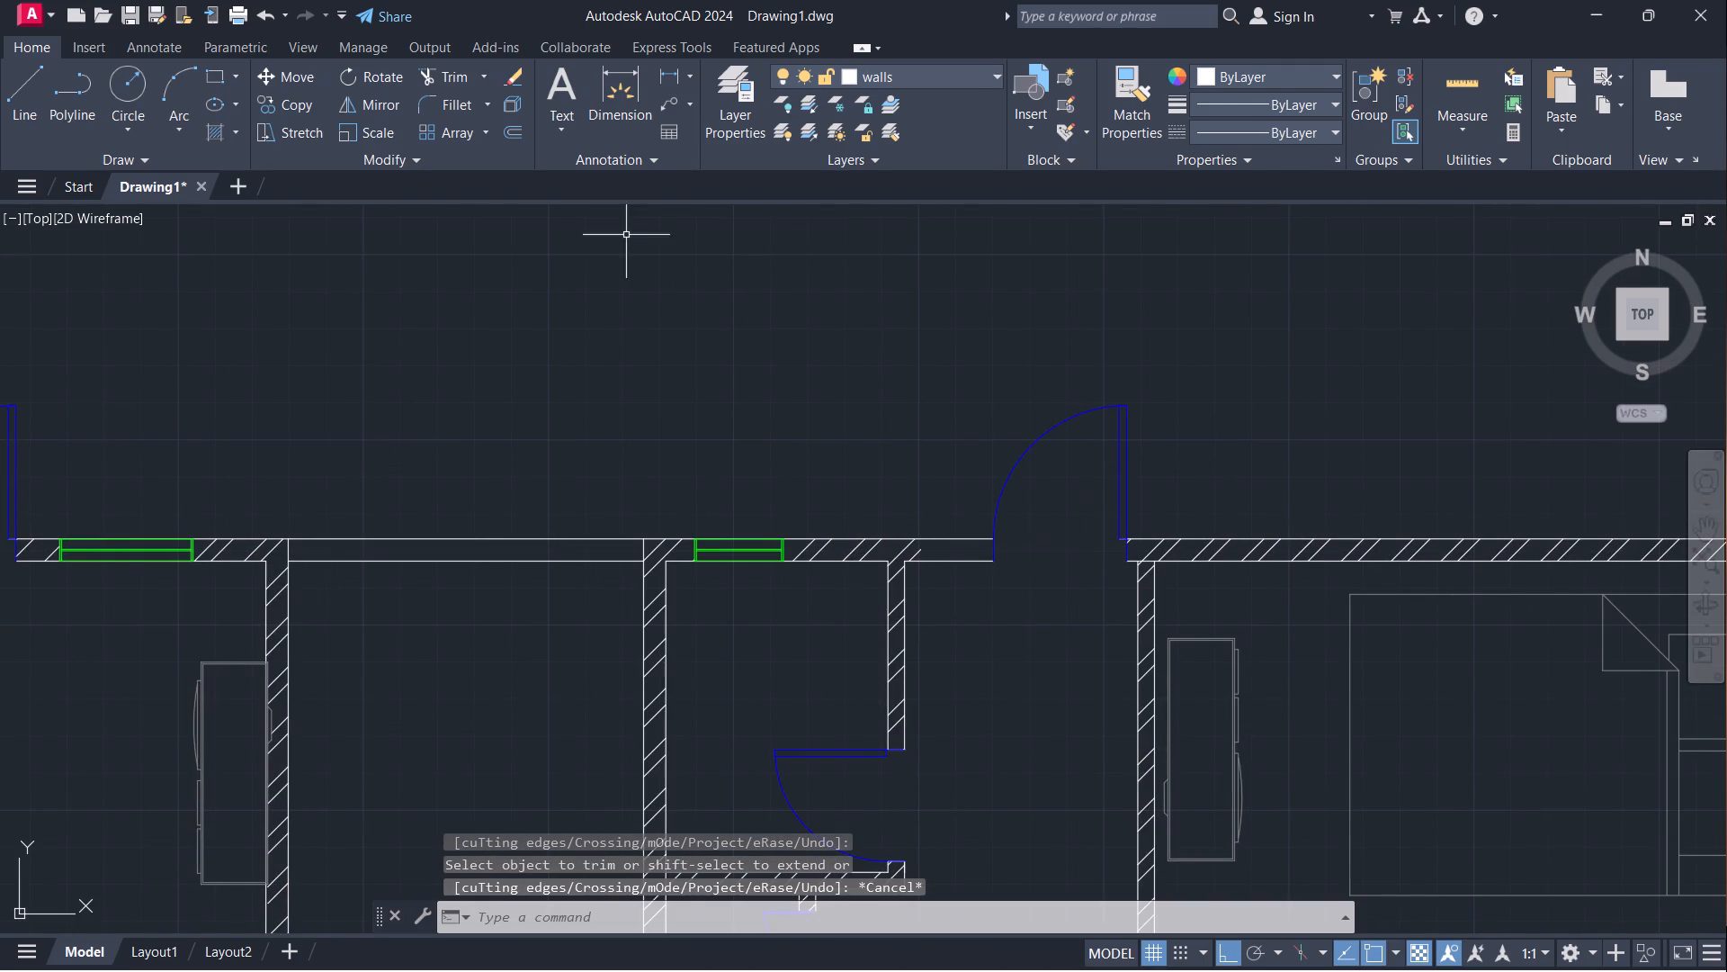
Make hatch the current layer.
{"action": "left_click", "coordinate": [919, 73]}
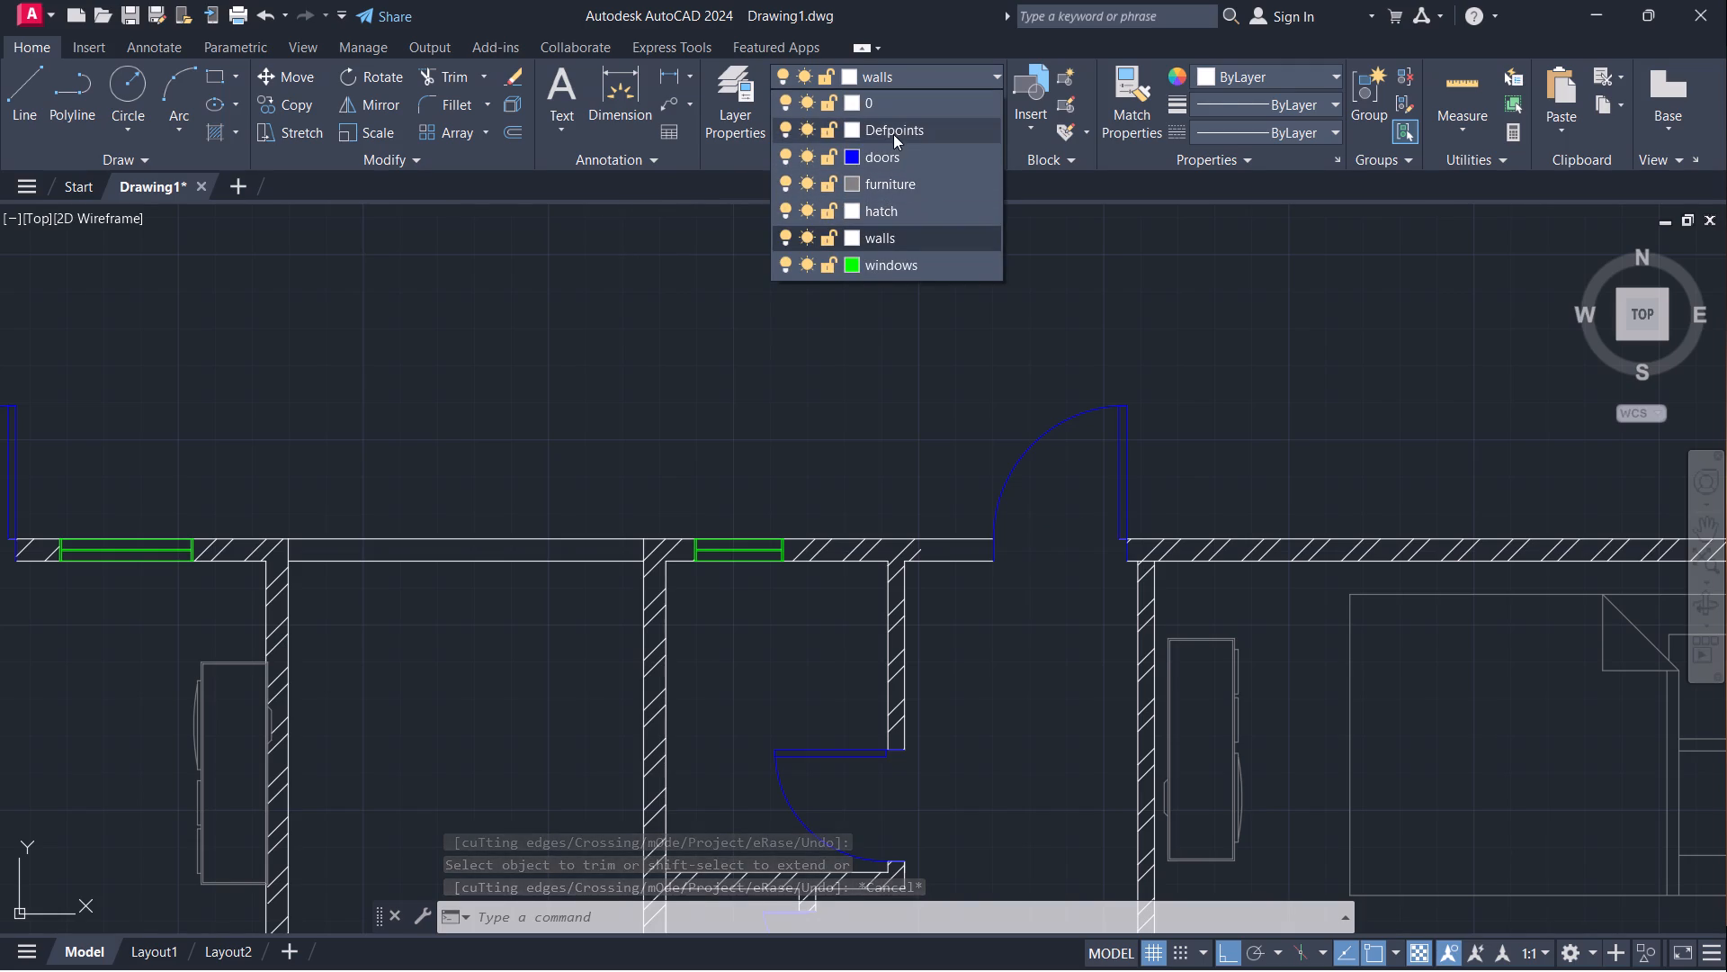
{"action": "left_click", "coordinate": [885, 209]}
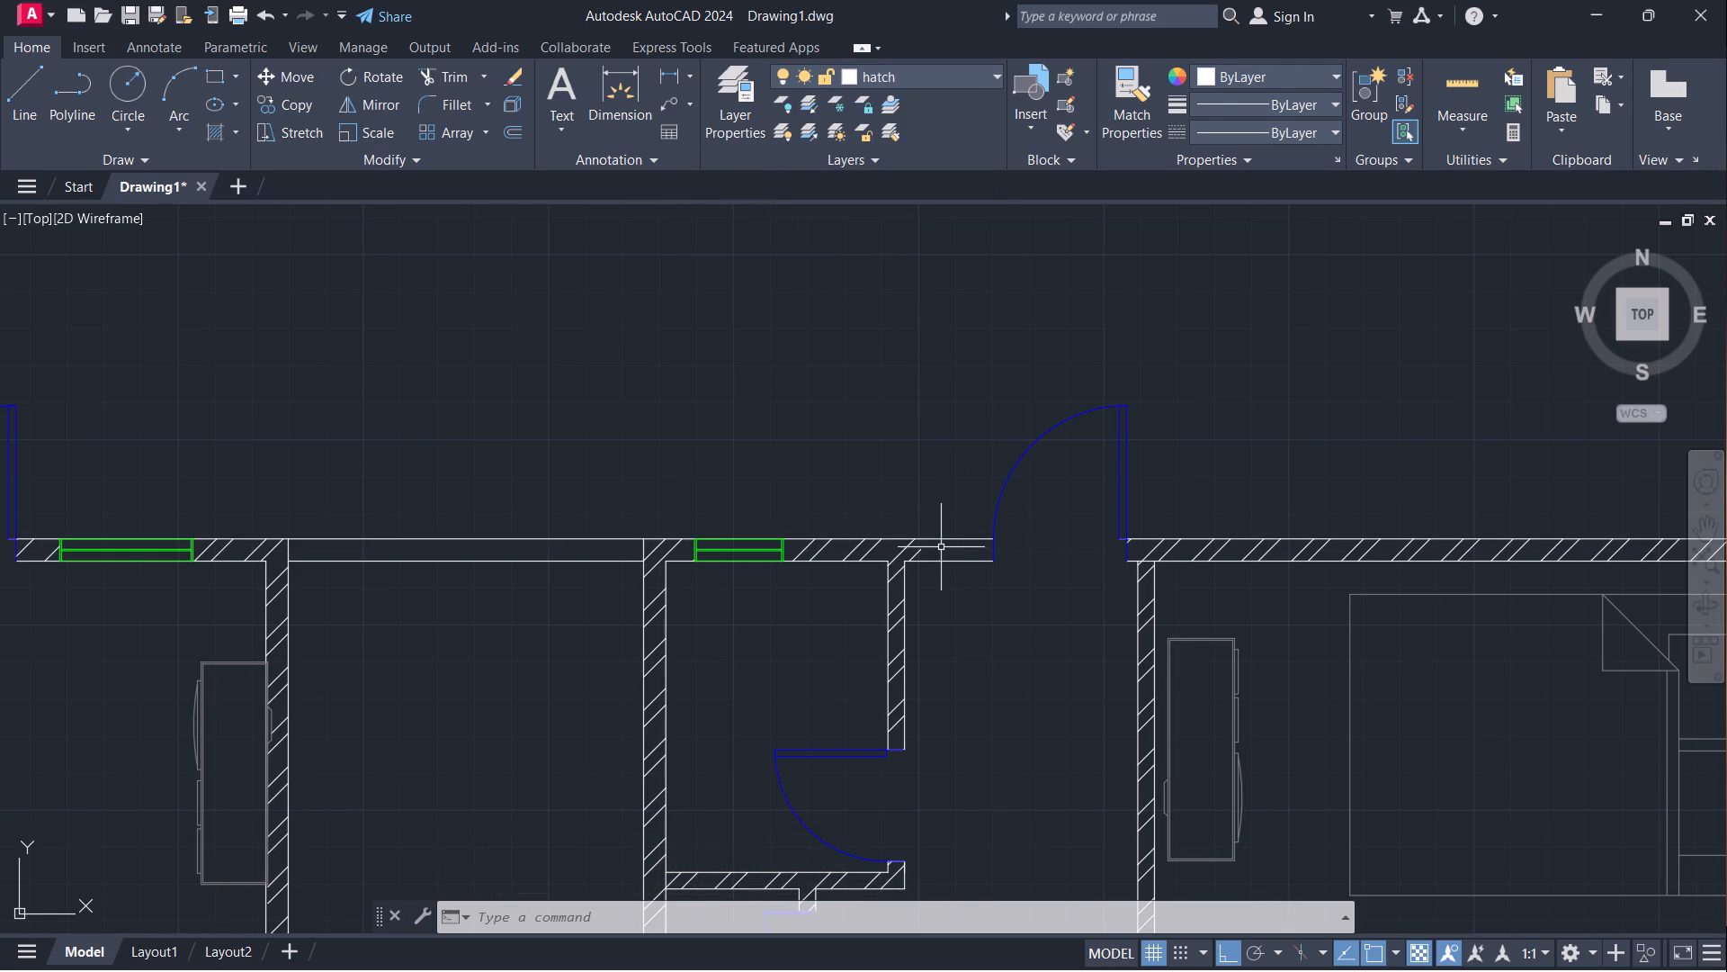
{"action": "left_click", "coordinate": [931, 546]}
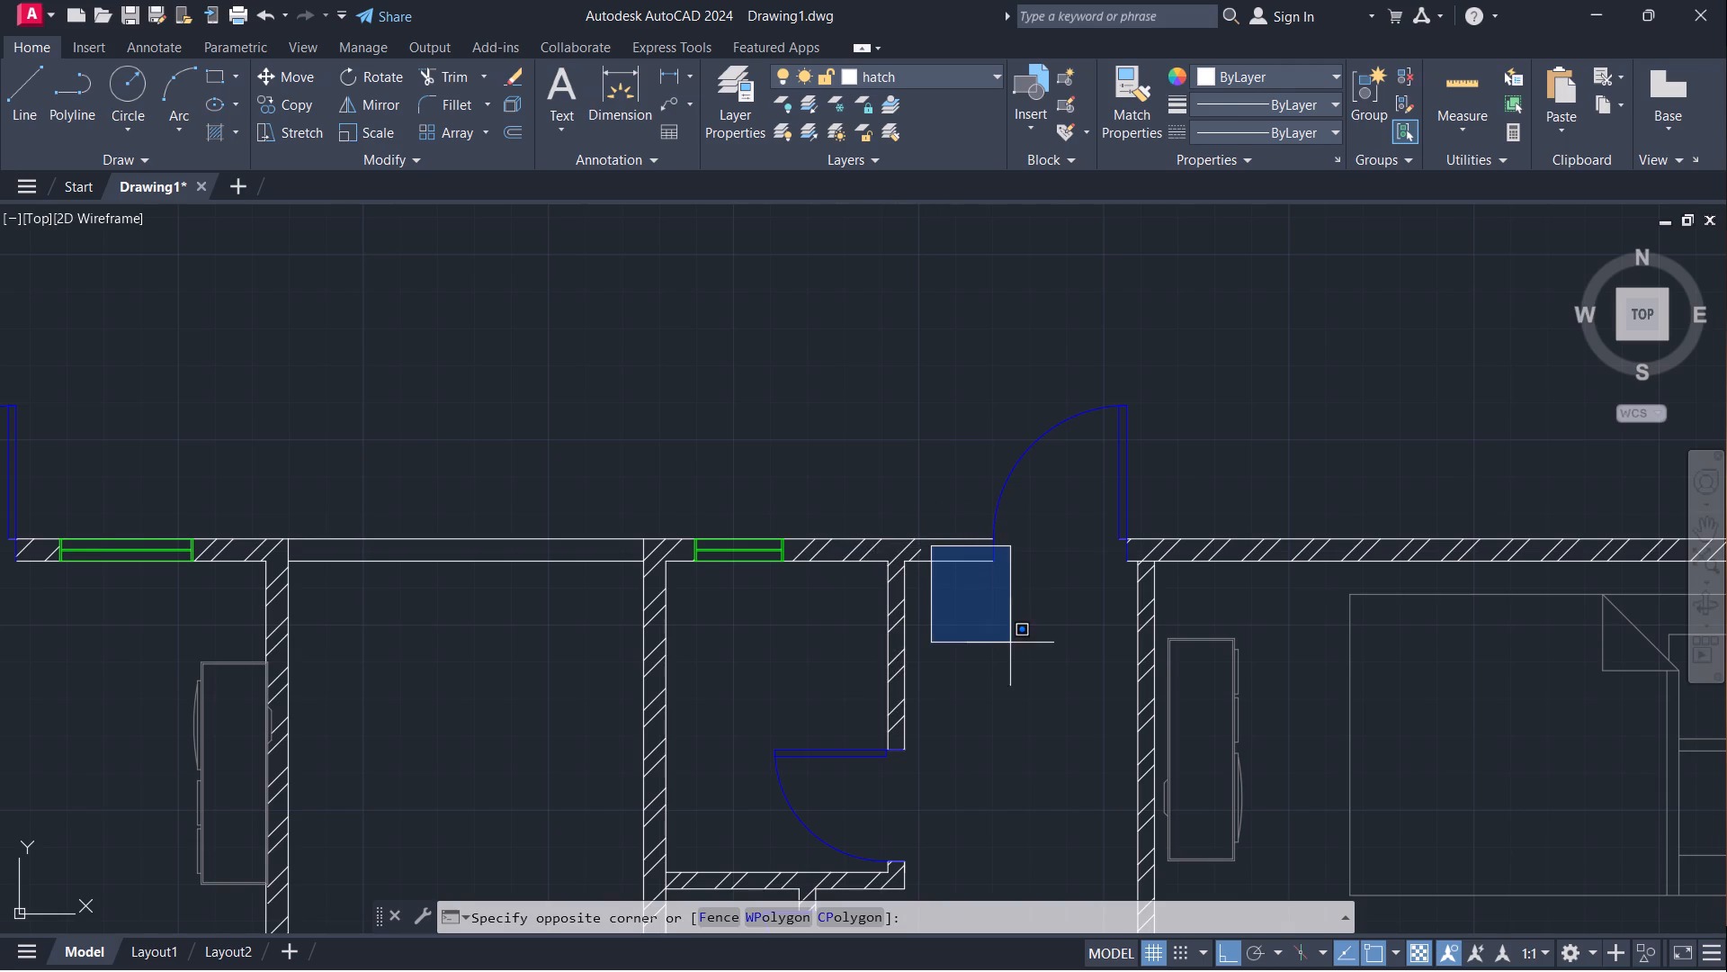
{"action": "left_click", "coordinate": [1005, 611]}
Erase the two old jamb lines of the former west entrance door opening in the south wall.
{"action": "scroll", "coordinate": [941, 468], "scroll_direction": "down", "scroll_amount": 1}
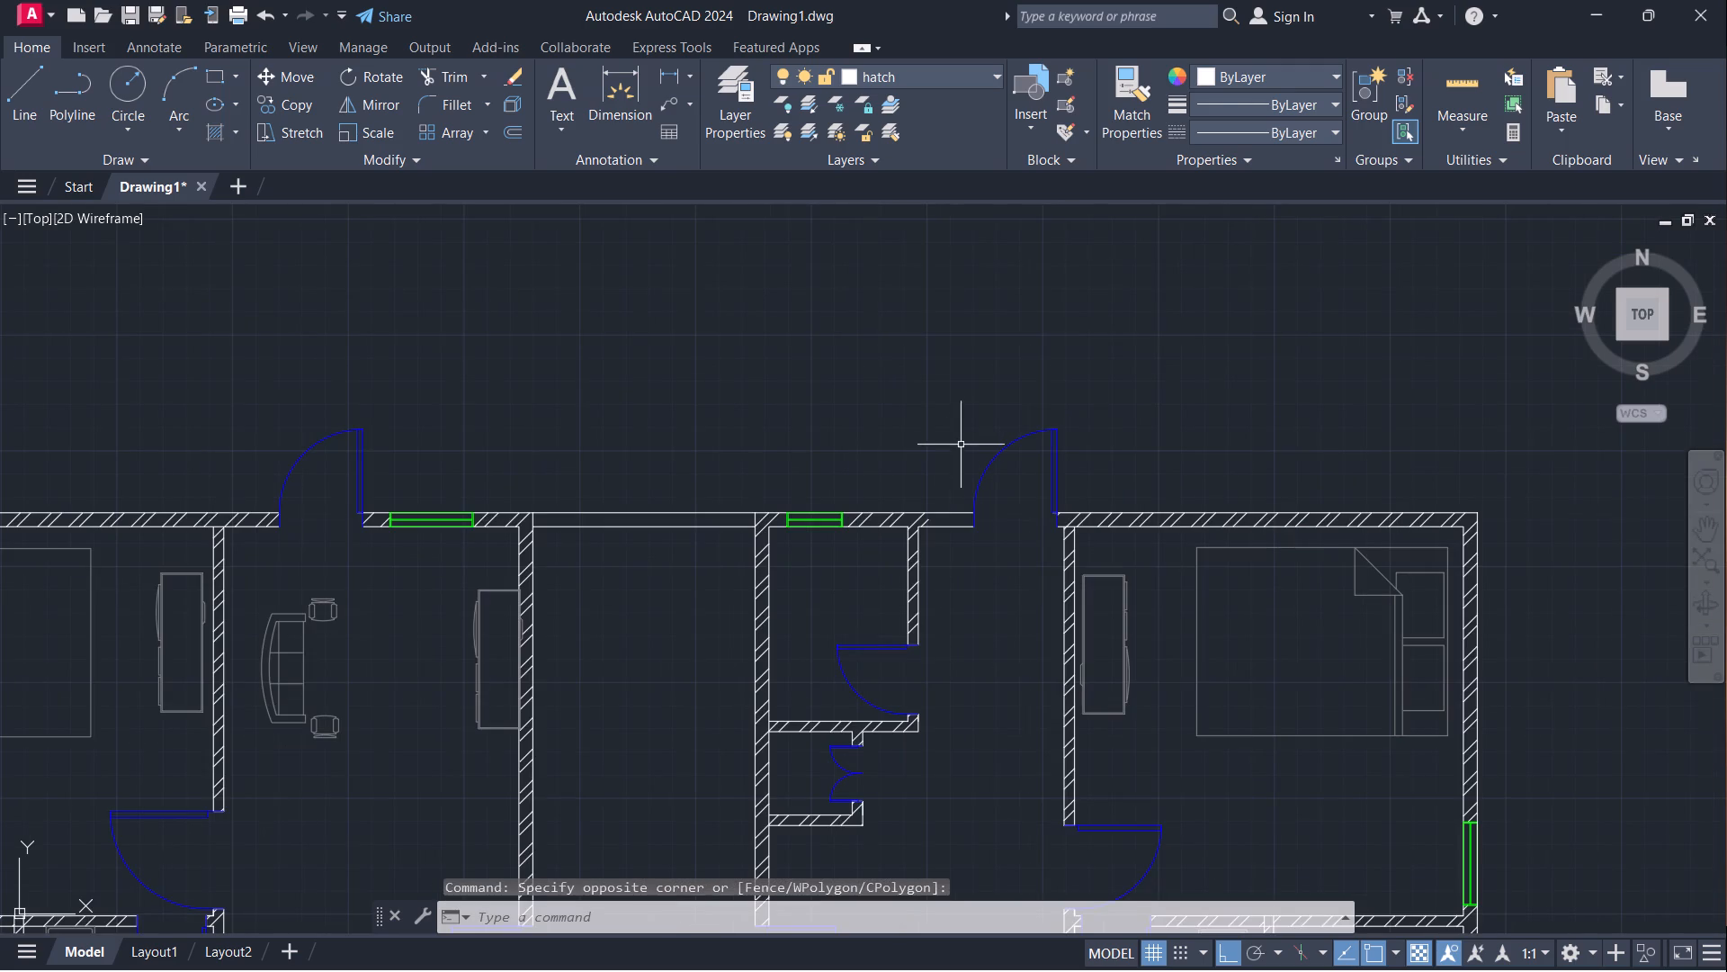
{"action": "scroll", "coordinate": [688, 383], "scroll_direction": "down", "scroll_amount": 2}
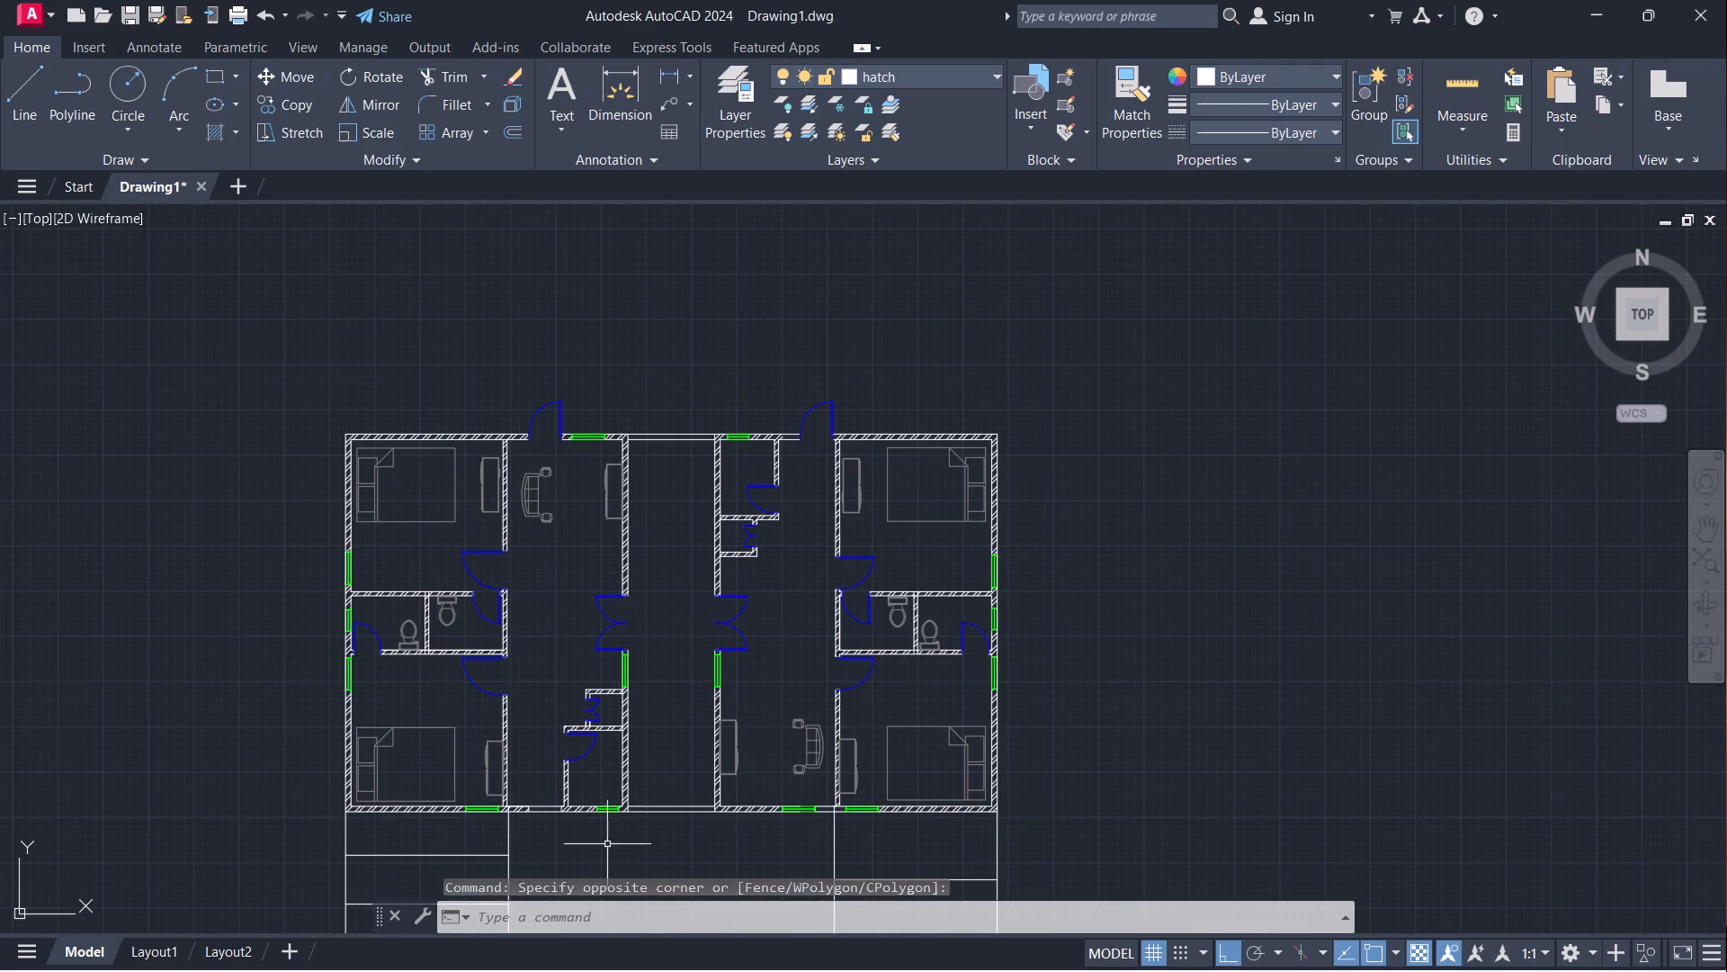
{"action": "scroll", "coordinate": [541, 815], "scroll_direction": "up", "scroll_amount": 3}
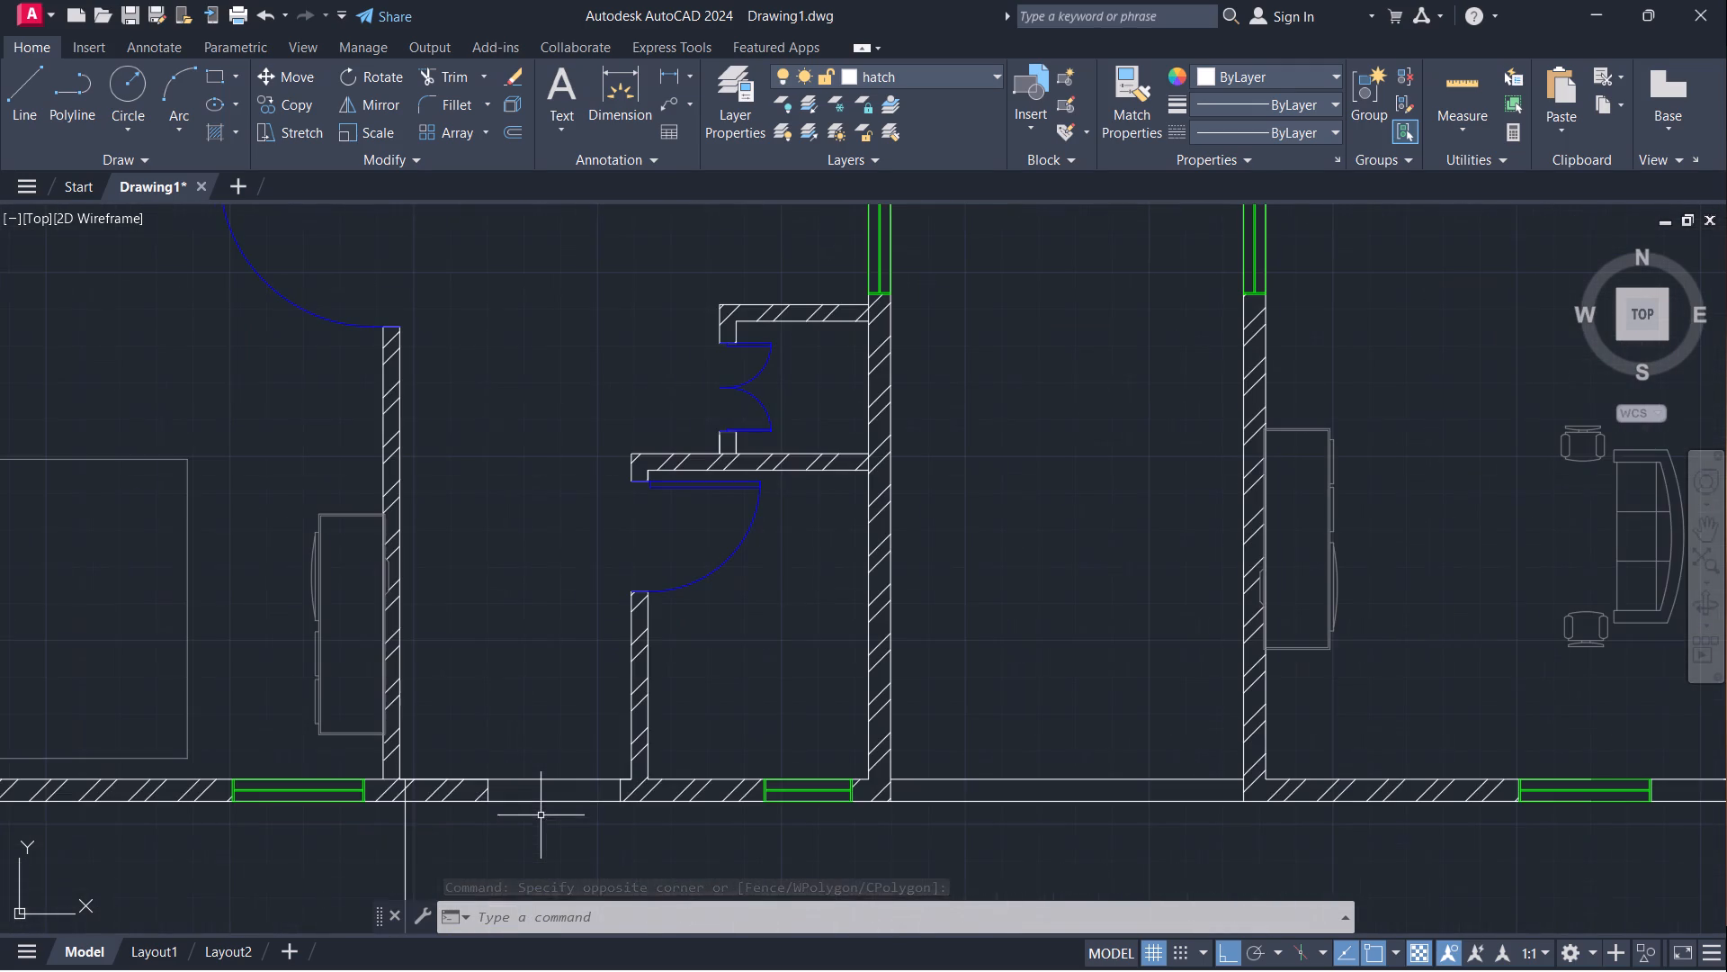
{"action": "scroll", "coordinate": [547, 790], "scroll_direction": "up", "scroll_amount": 2}
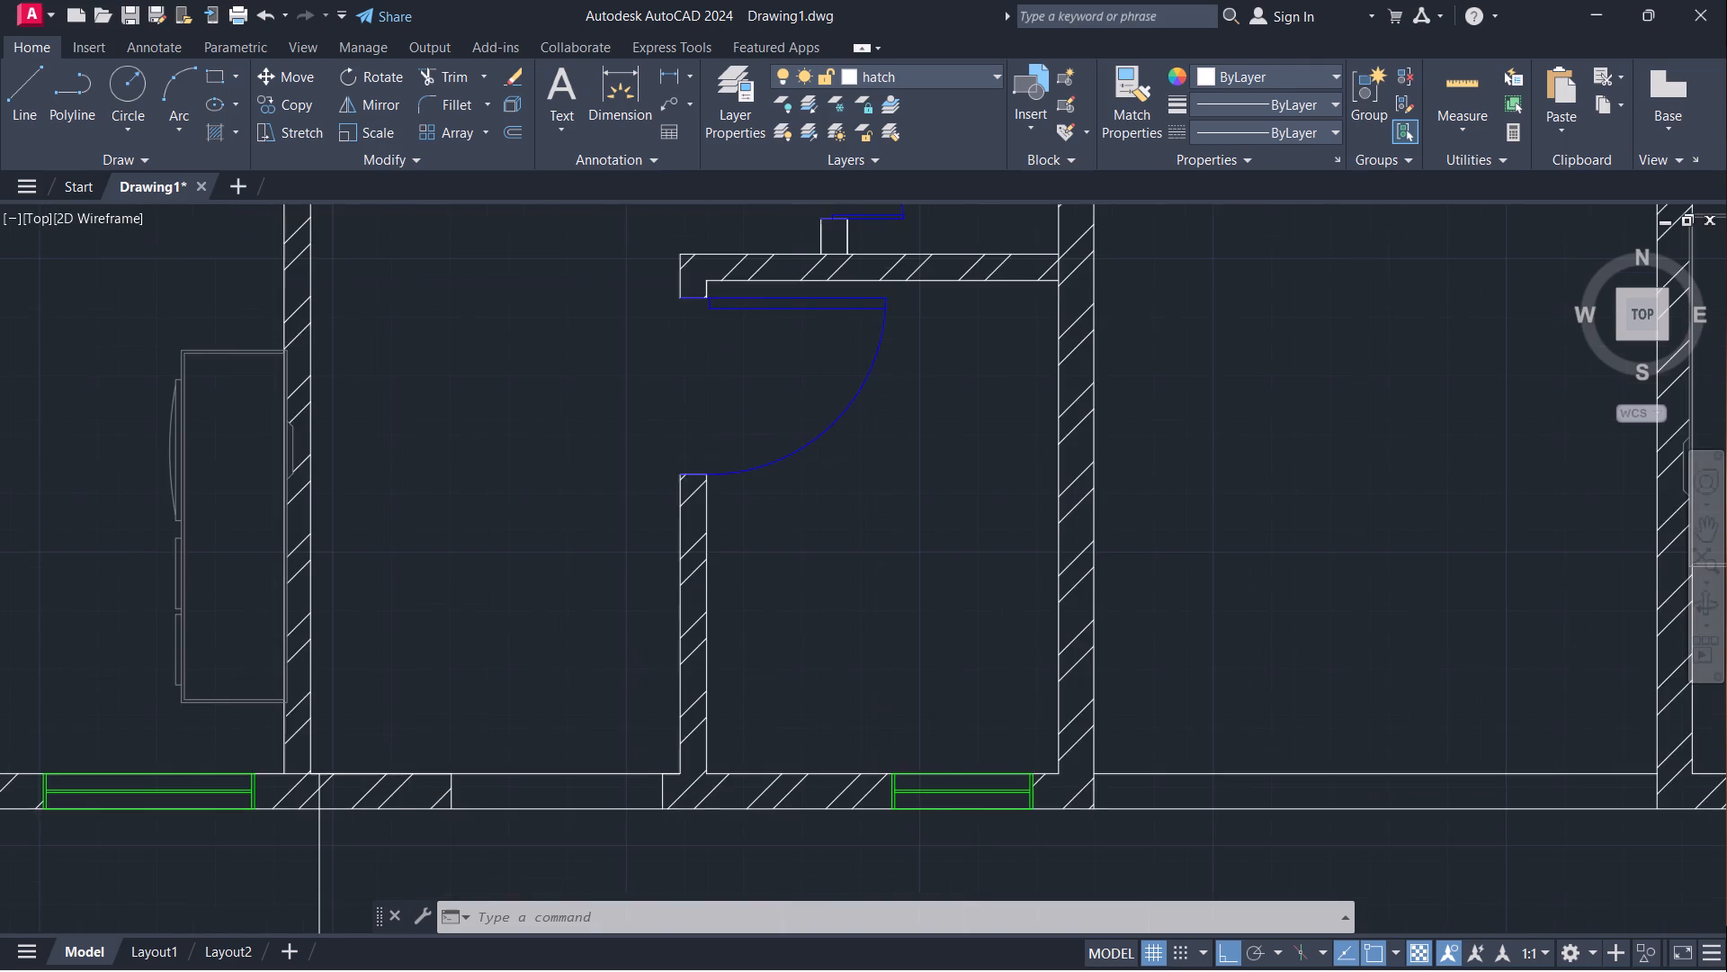
{"action": "left_click", "coordinate": [392, 796]}
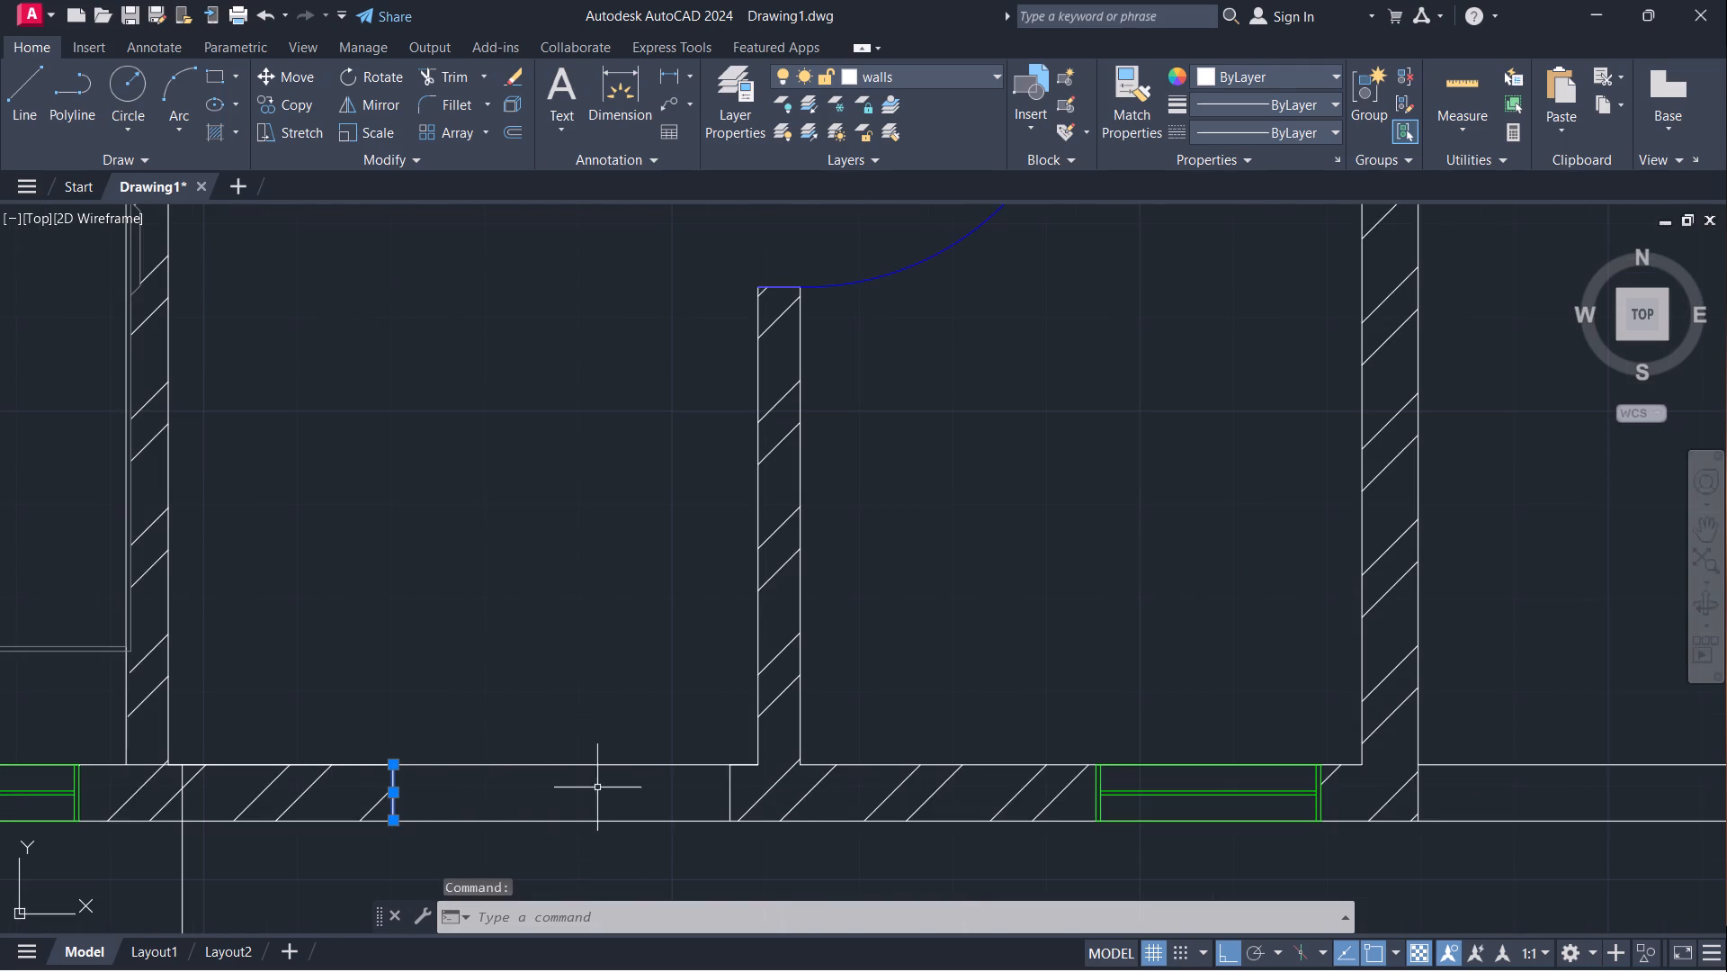
{"action": "left_click", "coordinate": [728, 794]}
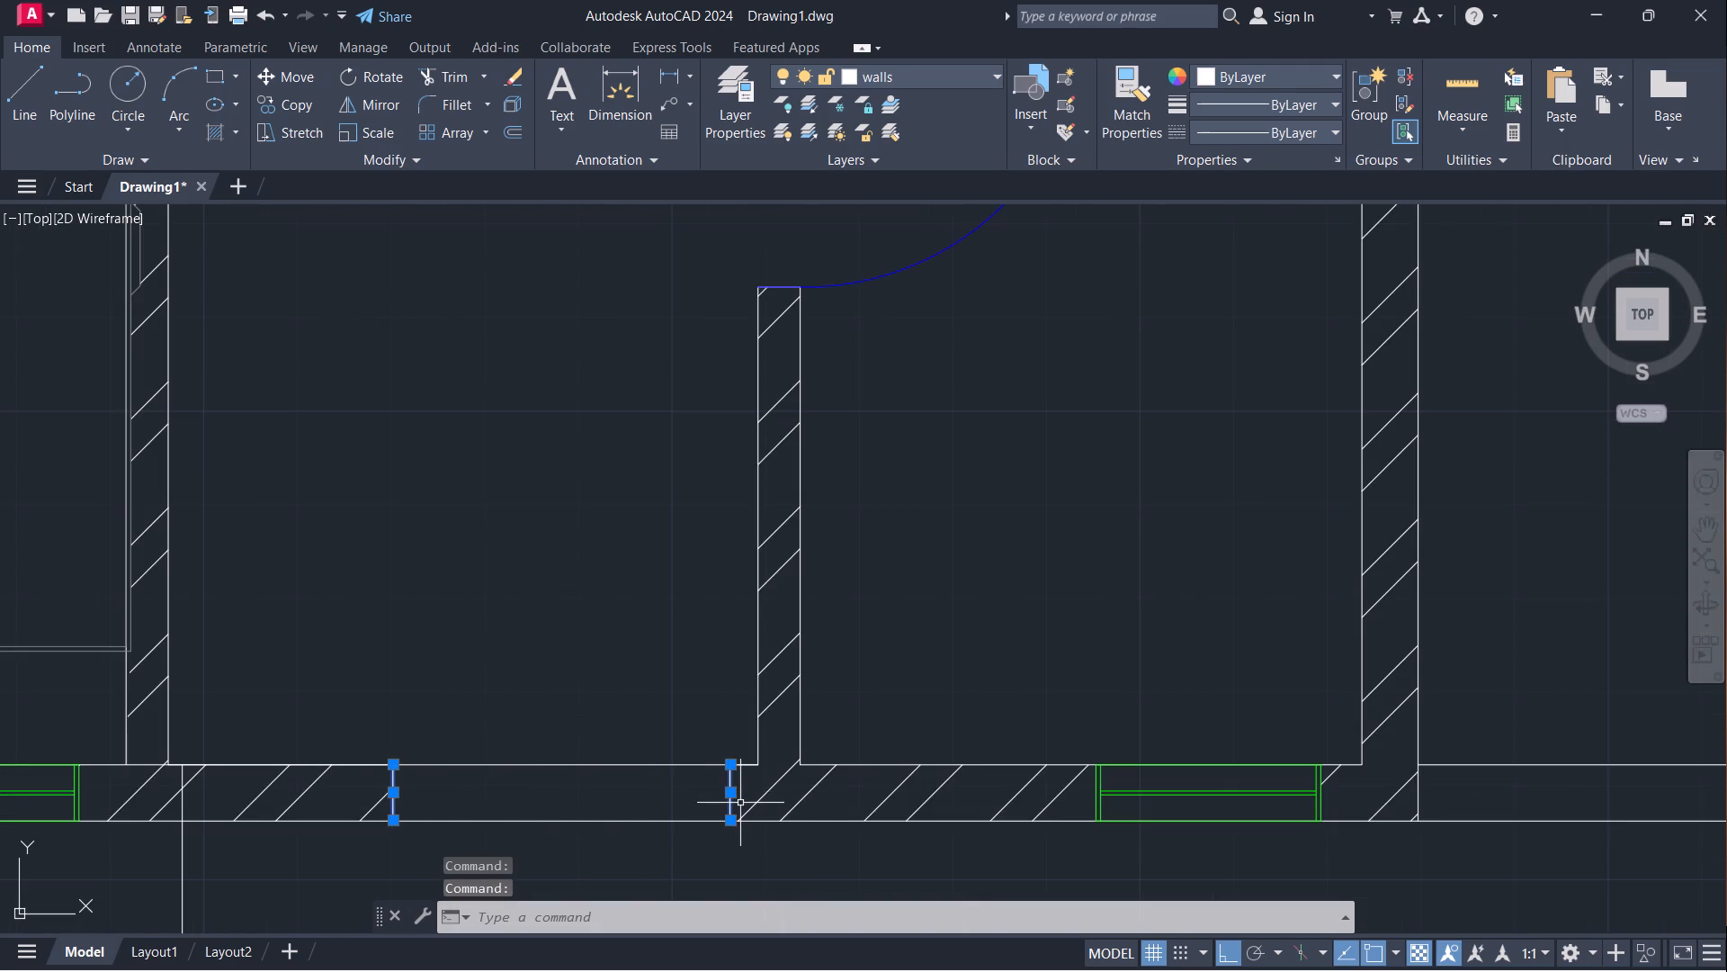
{"action": "key", "text": "e"}
{"action": "key", "text": "Return"}
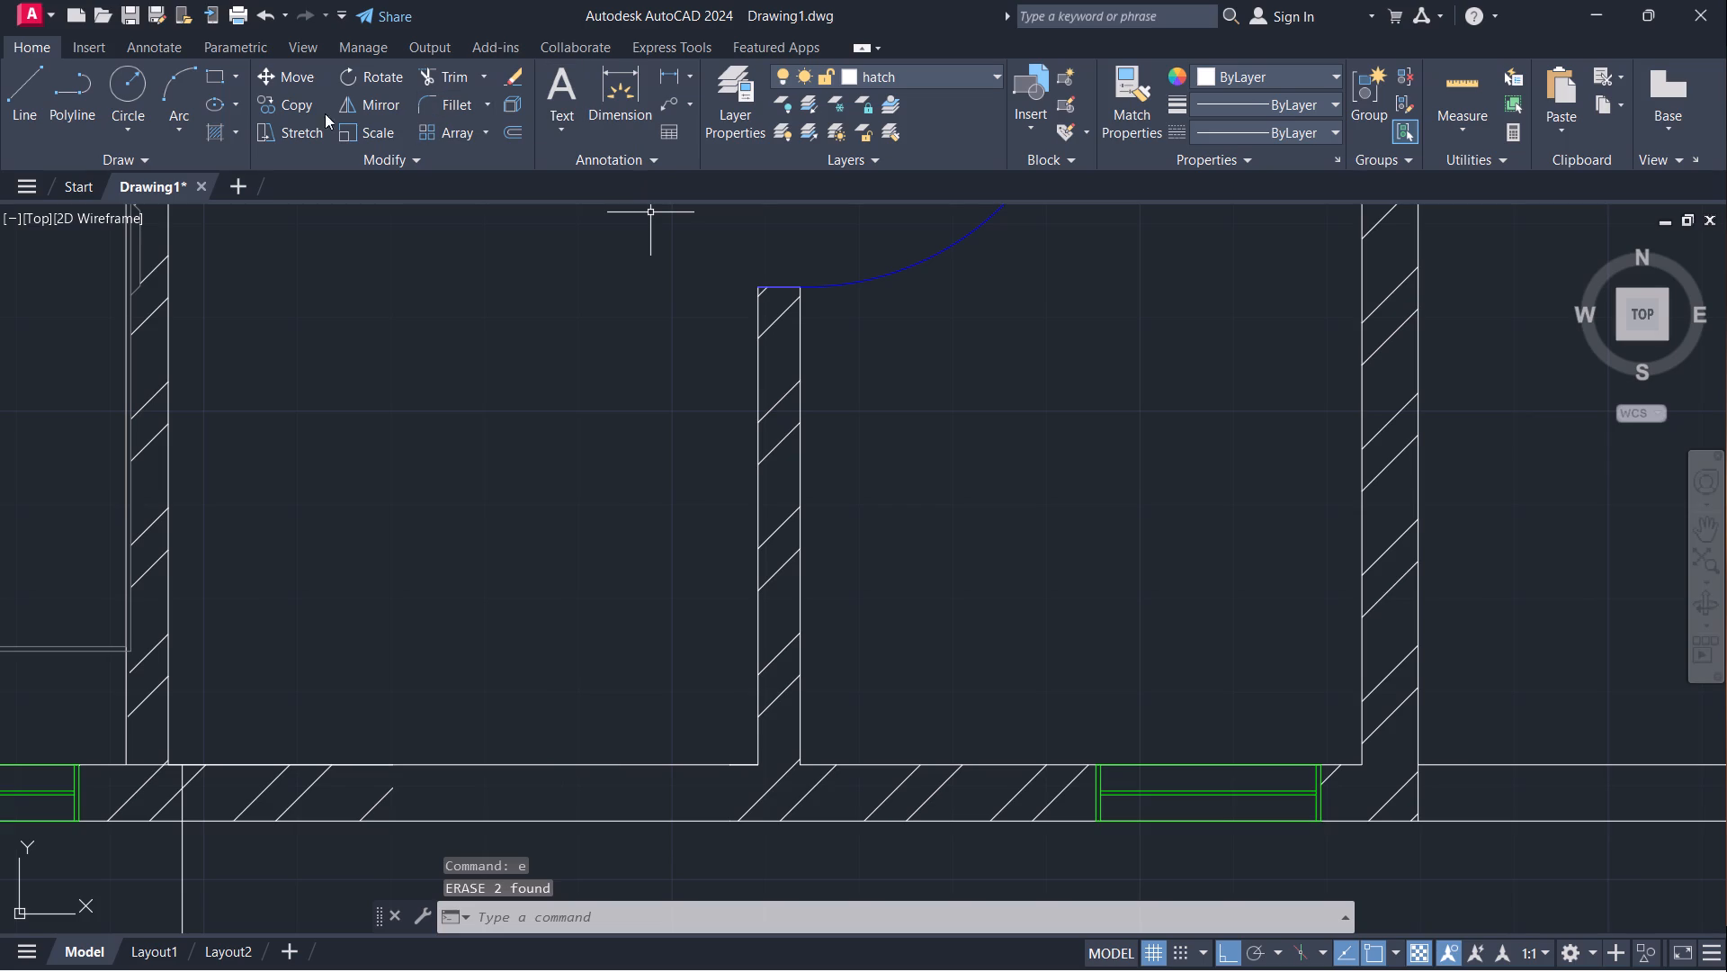
Hatch the closed south wall stretch and the north wall segment just west of the east entrance door with the ANSI32 pattern.
{"action": "left_click", "coordinate": [212, 137]}
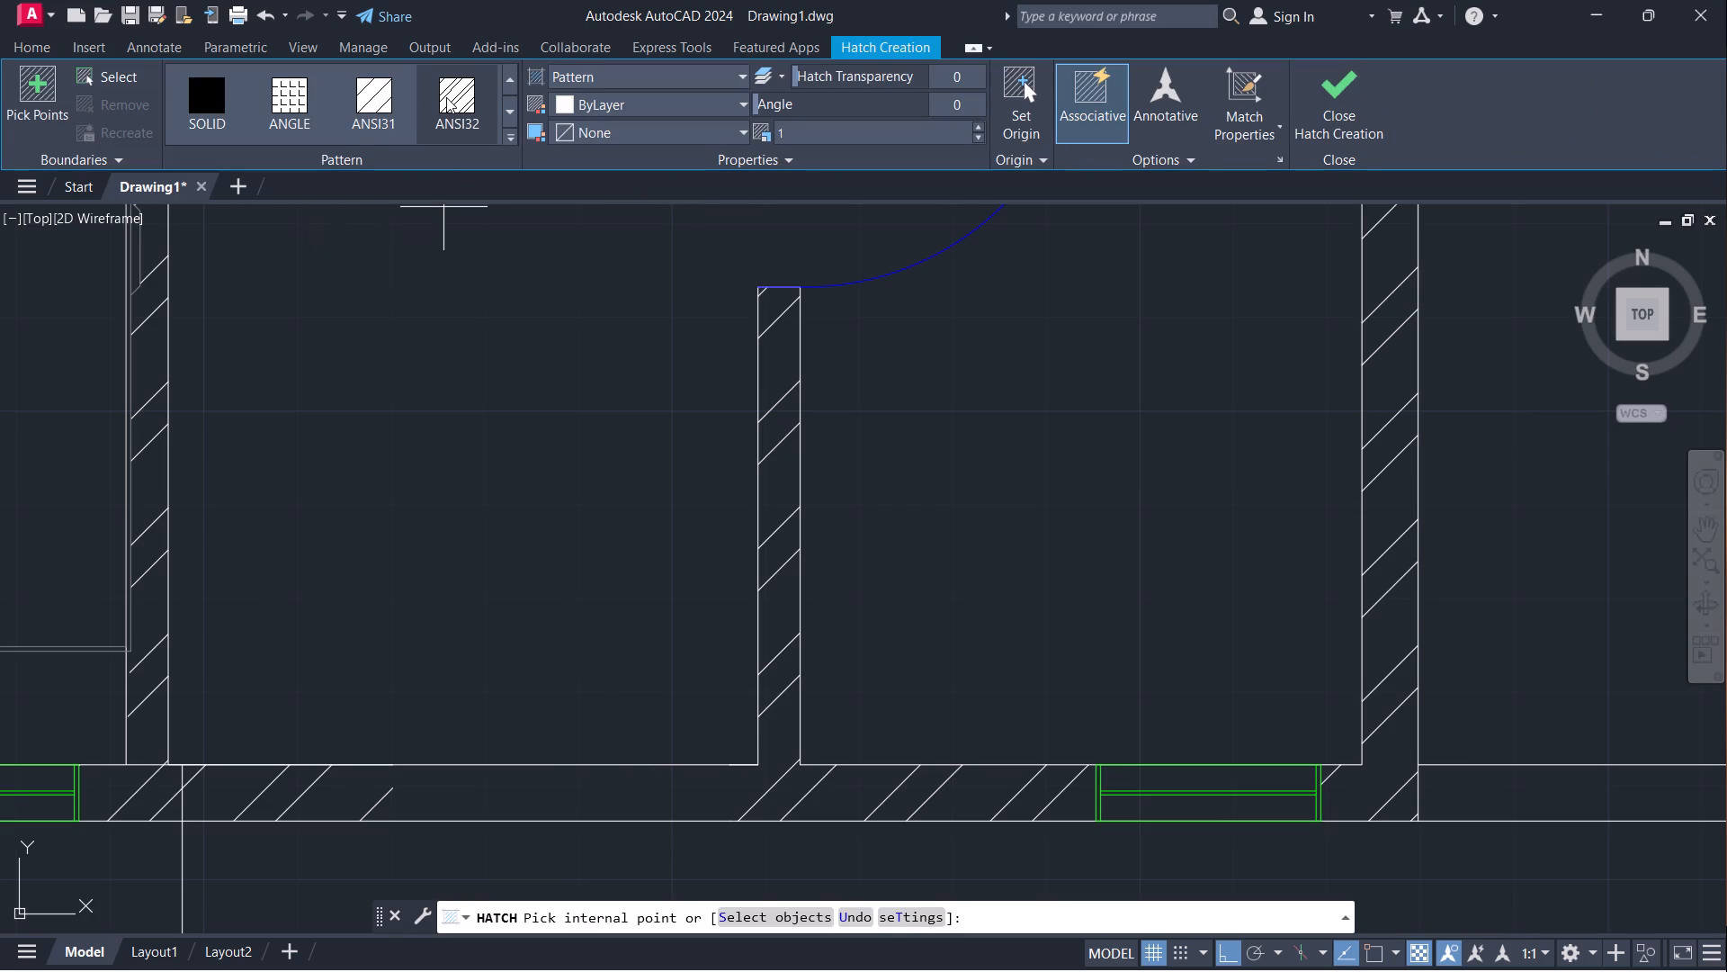
{"action": "double_click", "coordinate": [446, 97]}
{"action": "left_click", "coordinate": [530, 787]}
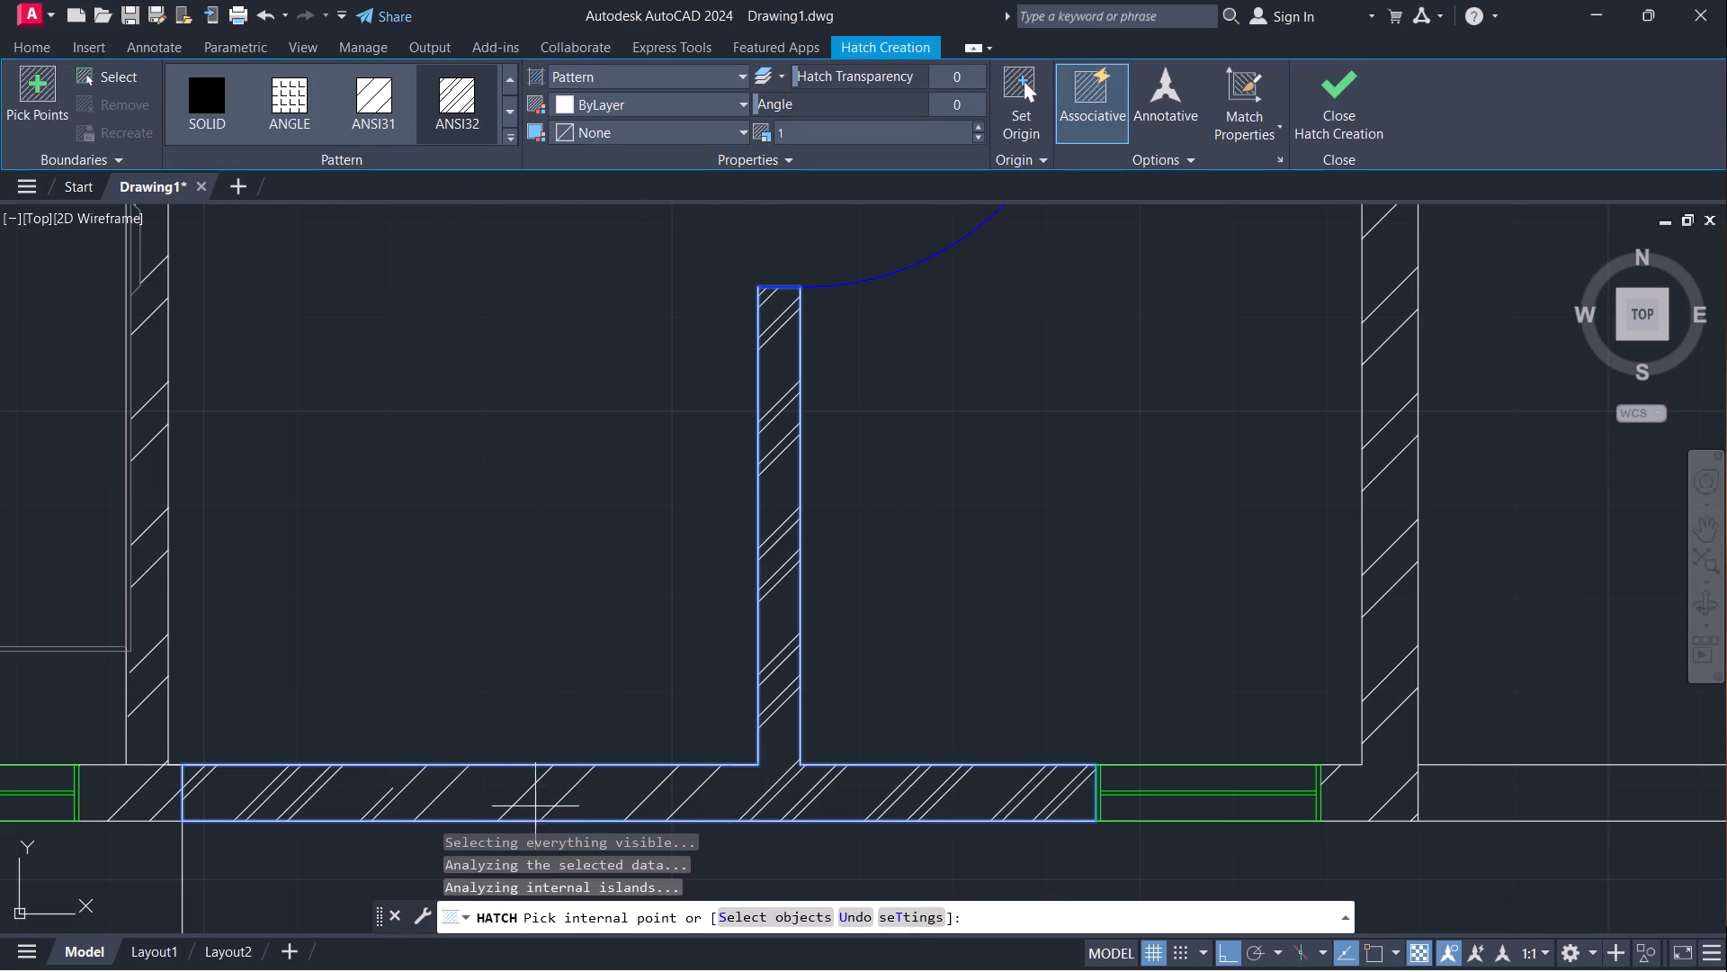
{"action": "scroll", "coordinate": [561, 818], "scroll_direction": "down", "scroll_amount": 2}
{"action": "scroll", "coordinate": [702, 681], "scroll_direction": "down", "scroll_amount": 2}
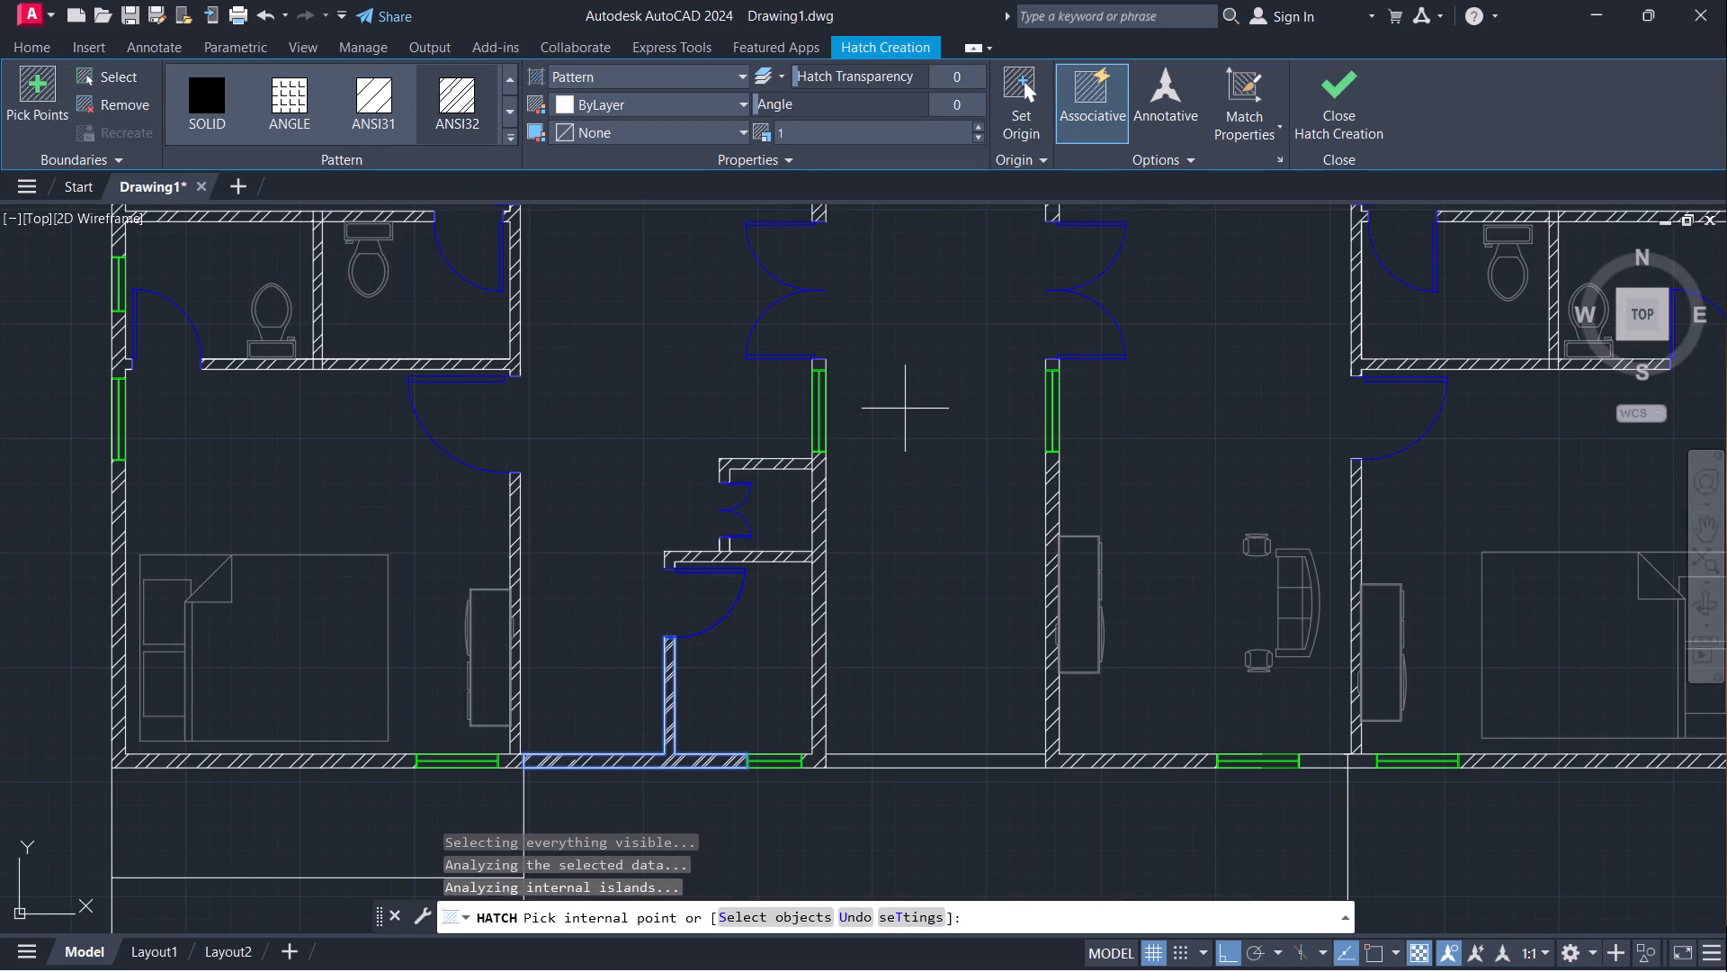
{"action": "middle_click_drag", "start_coordinate": [904, 409], "coordinate": [761, 891]}
{"action": "scroll", "coordinate": [904, 409], "scroll_direction": "down", "scroll_amount": 1}
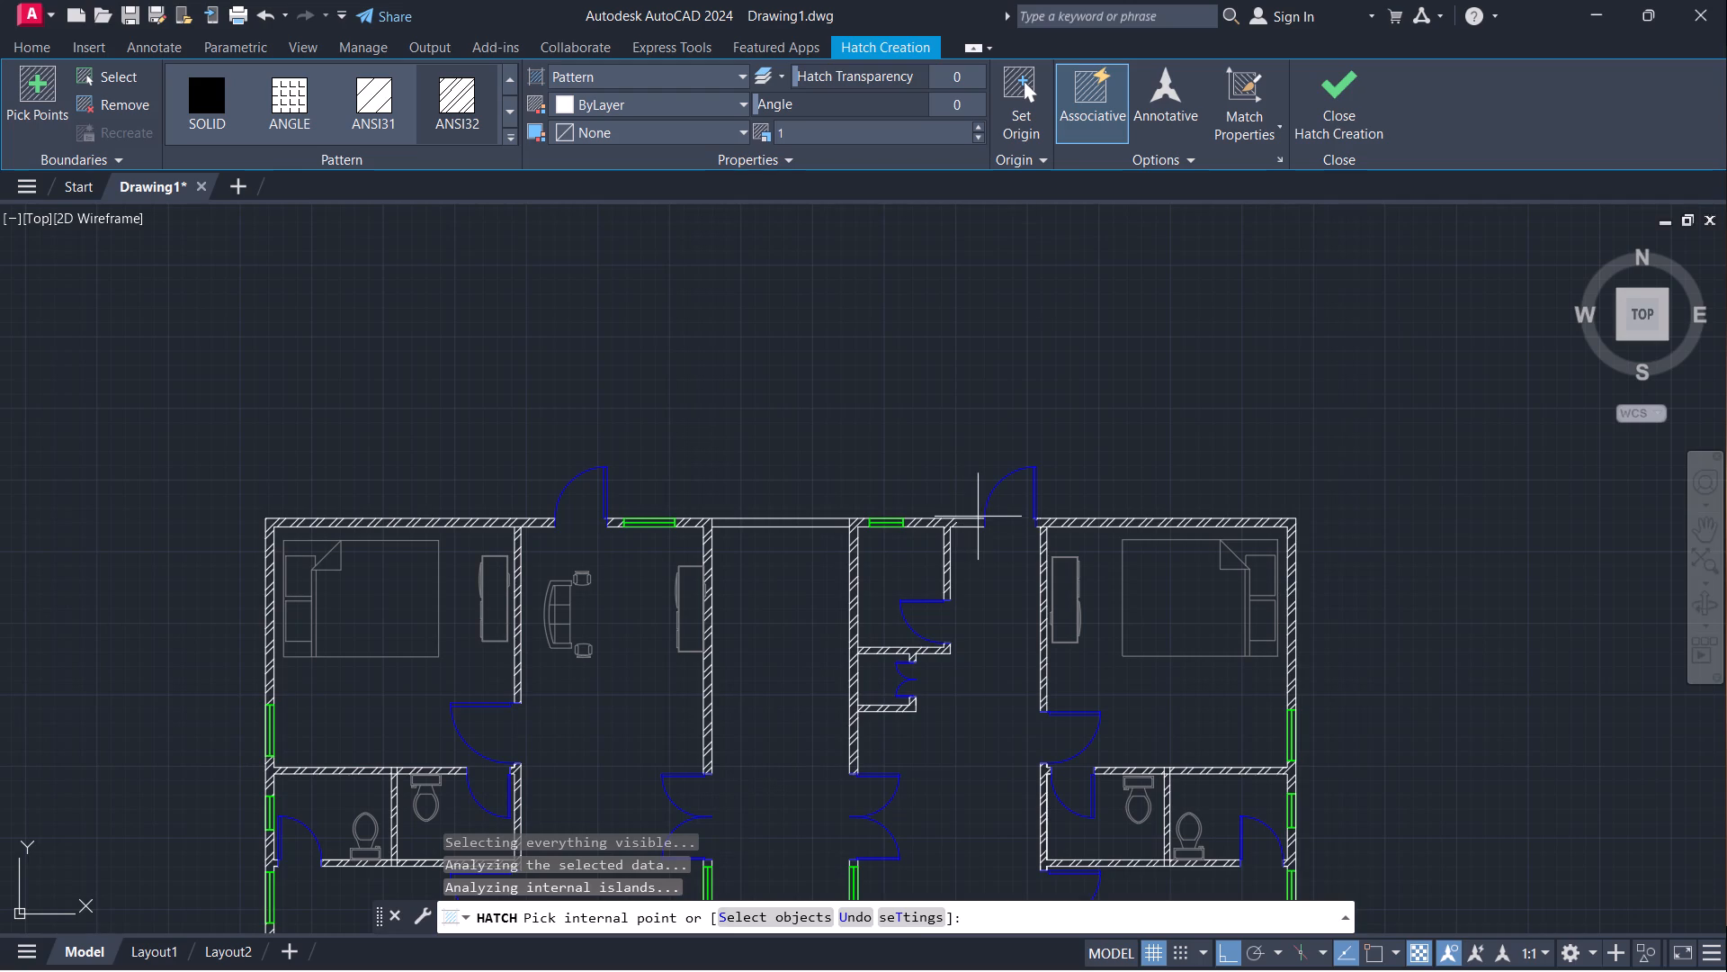
{"action": "left_click", "coordinate": [971, 521]}
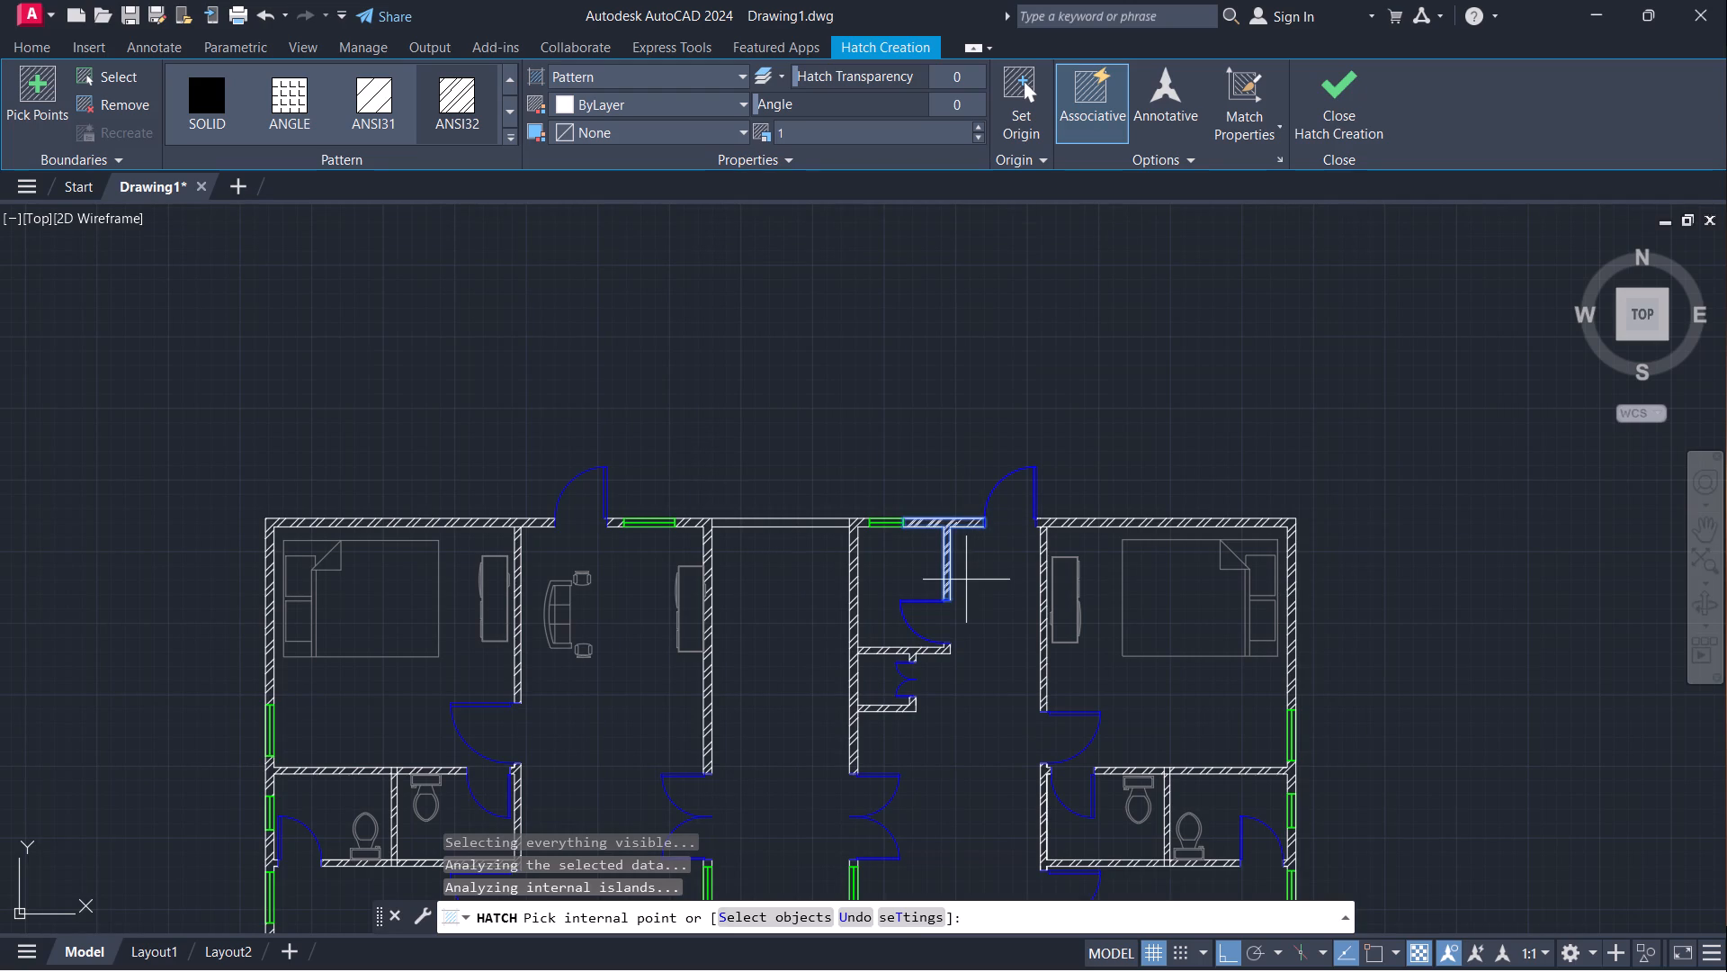
{"action": "key", "text": "Escape"}
Trim the wall lines crossing the central corridor where the upper and lower blocks face each other.
{"action": "scroll", "coordinate": [910, 462], "scroll_direction": "down", "scroll_amount": 1}
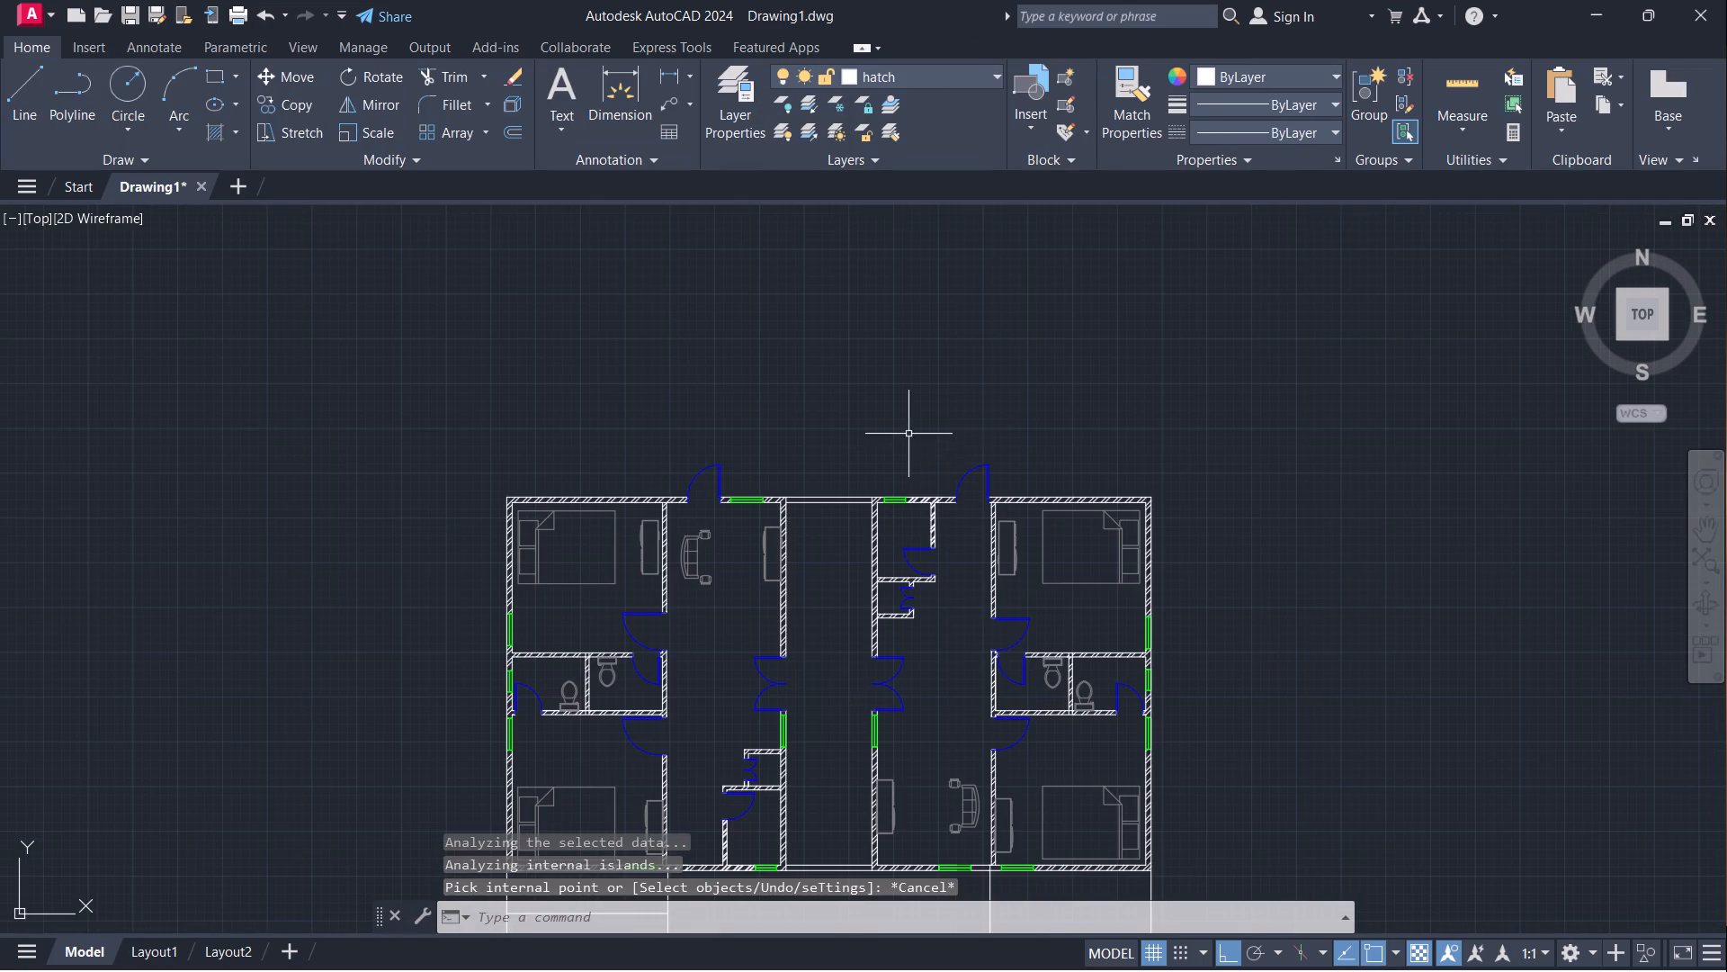
{"action": "scroll", "coordinate": [949, 635], "scroll_direction": "down", "scroll_amount": 1}
{"action": "middle_click_drag", "start_coordinate": [950, 635], "coordinate": [996, 461]}
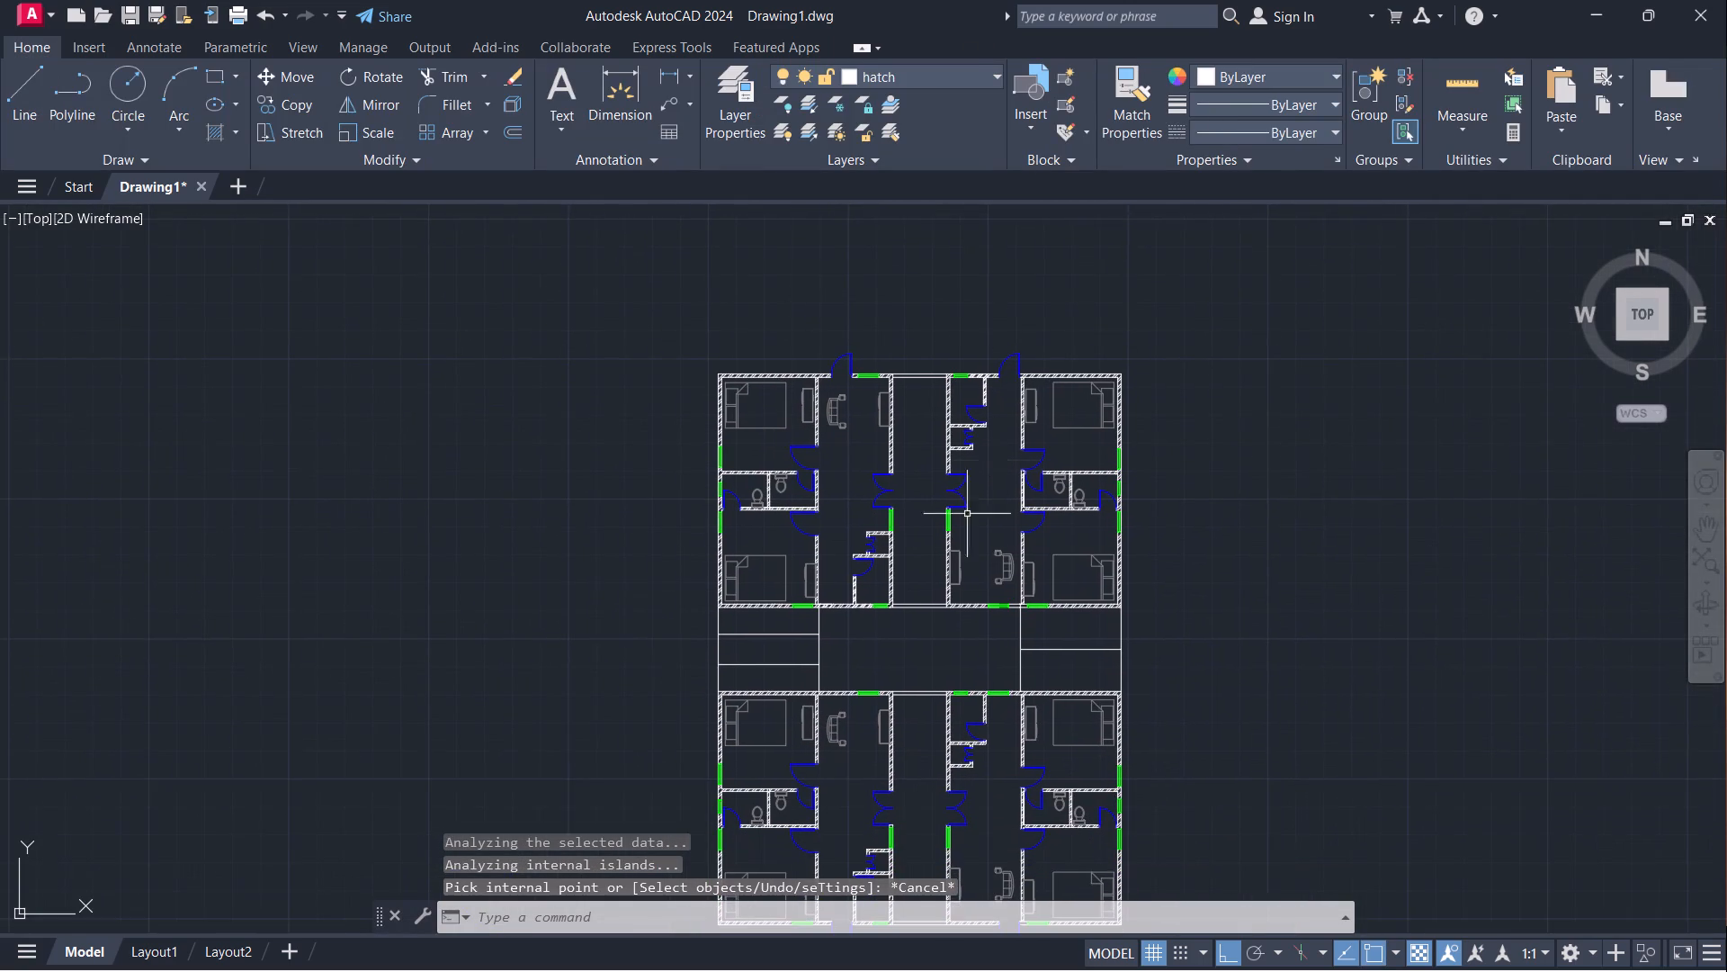
{"action": "scroll", "coordinate": [917, 670], "scroll_direction": "up", "scroll_amount": 2}
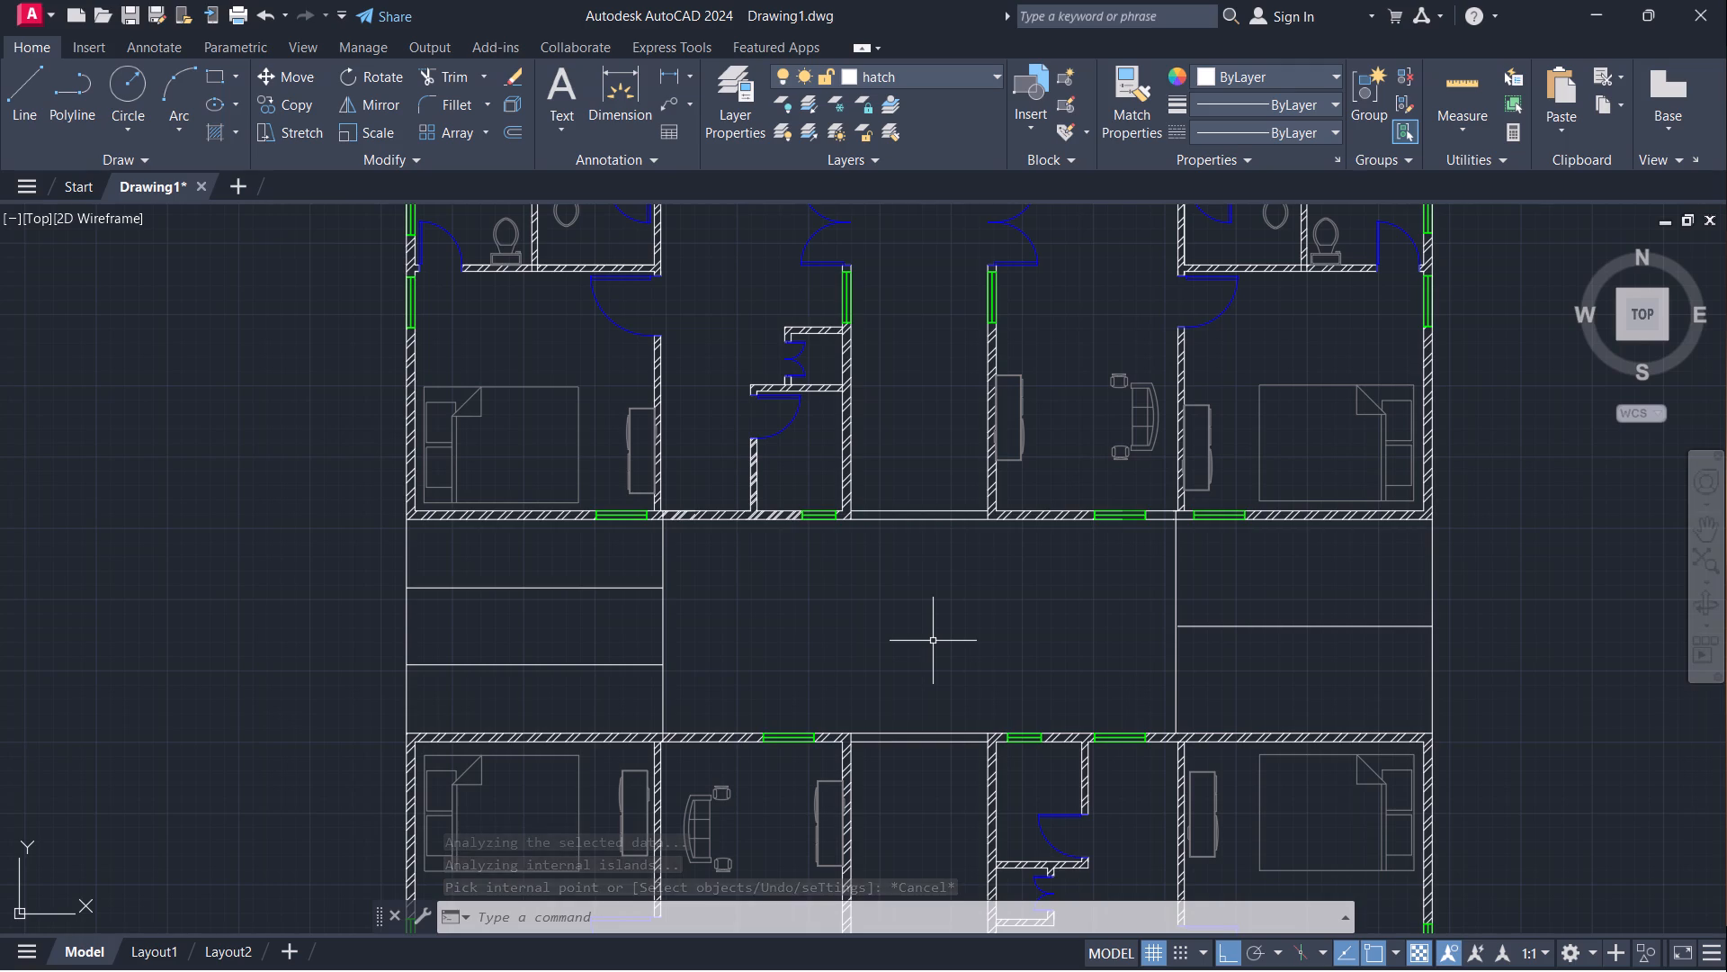
{"action": "type", "text": "tr"}
{"action": "key", "text": "Return"}
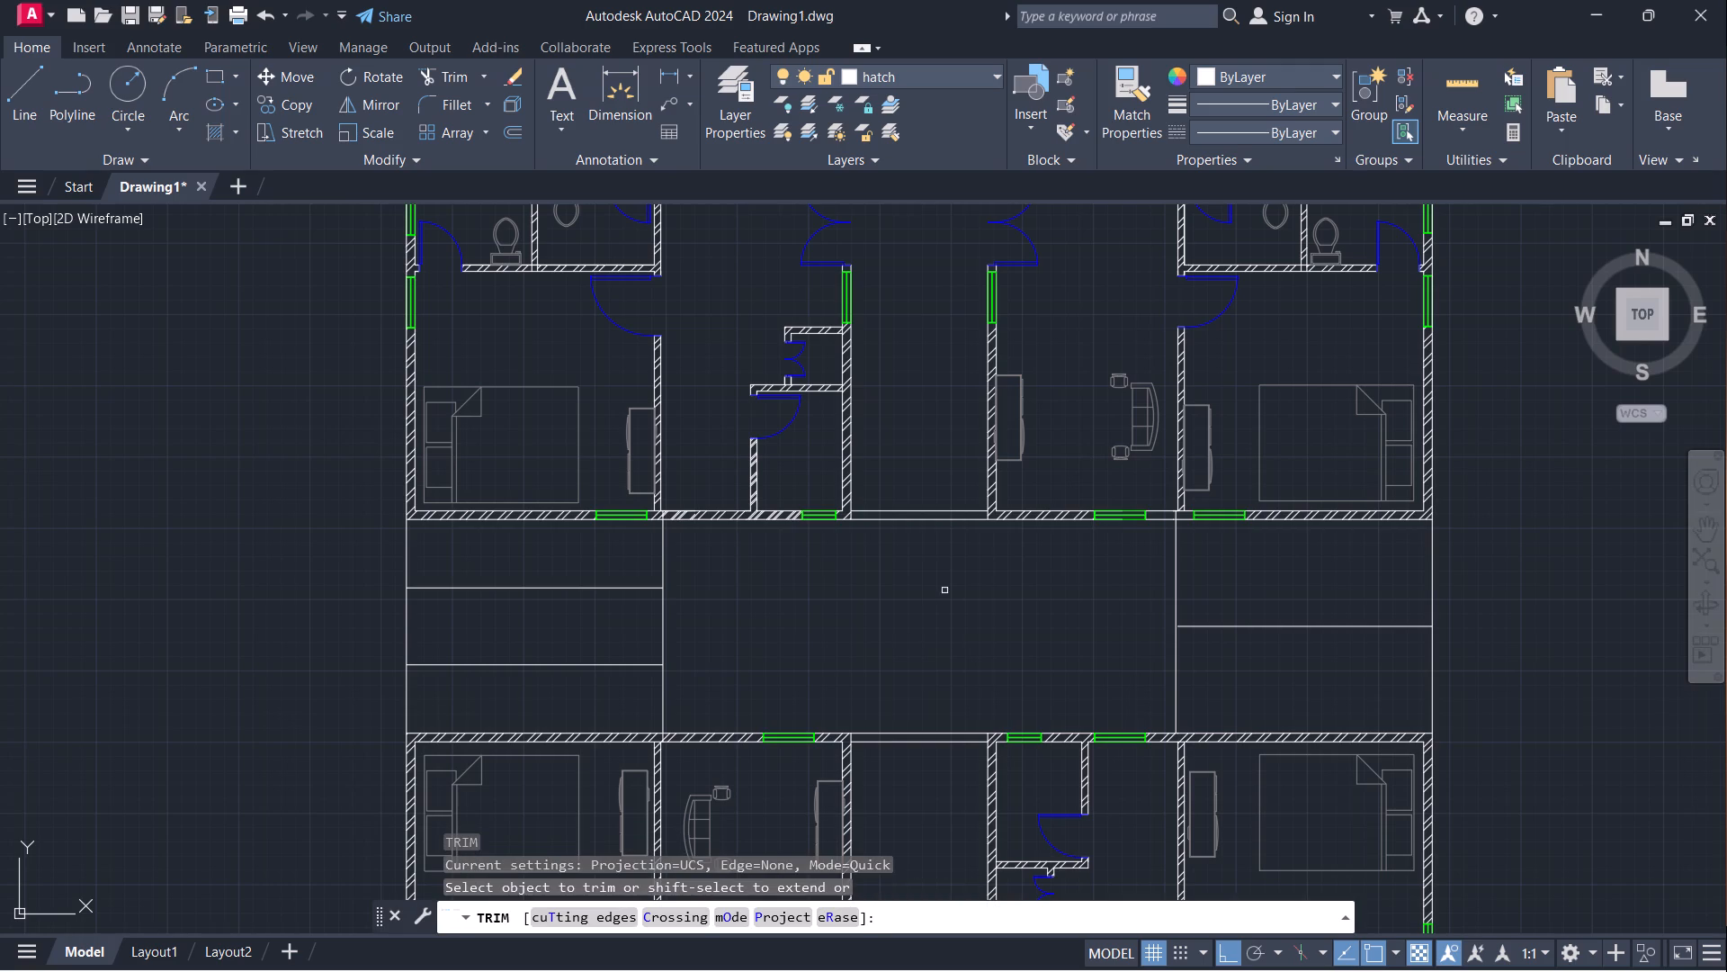
{"action": "left_click_drag", "start_coordinate": [923, 483], "coordinate": [893, 803]}
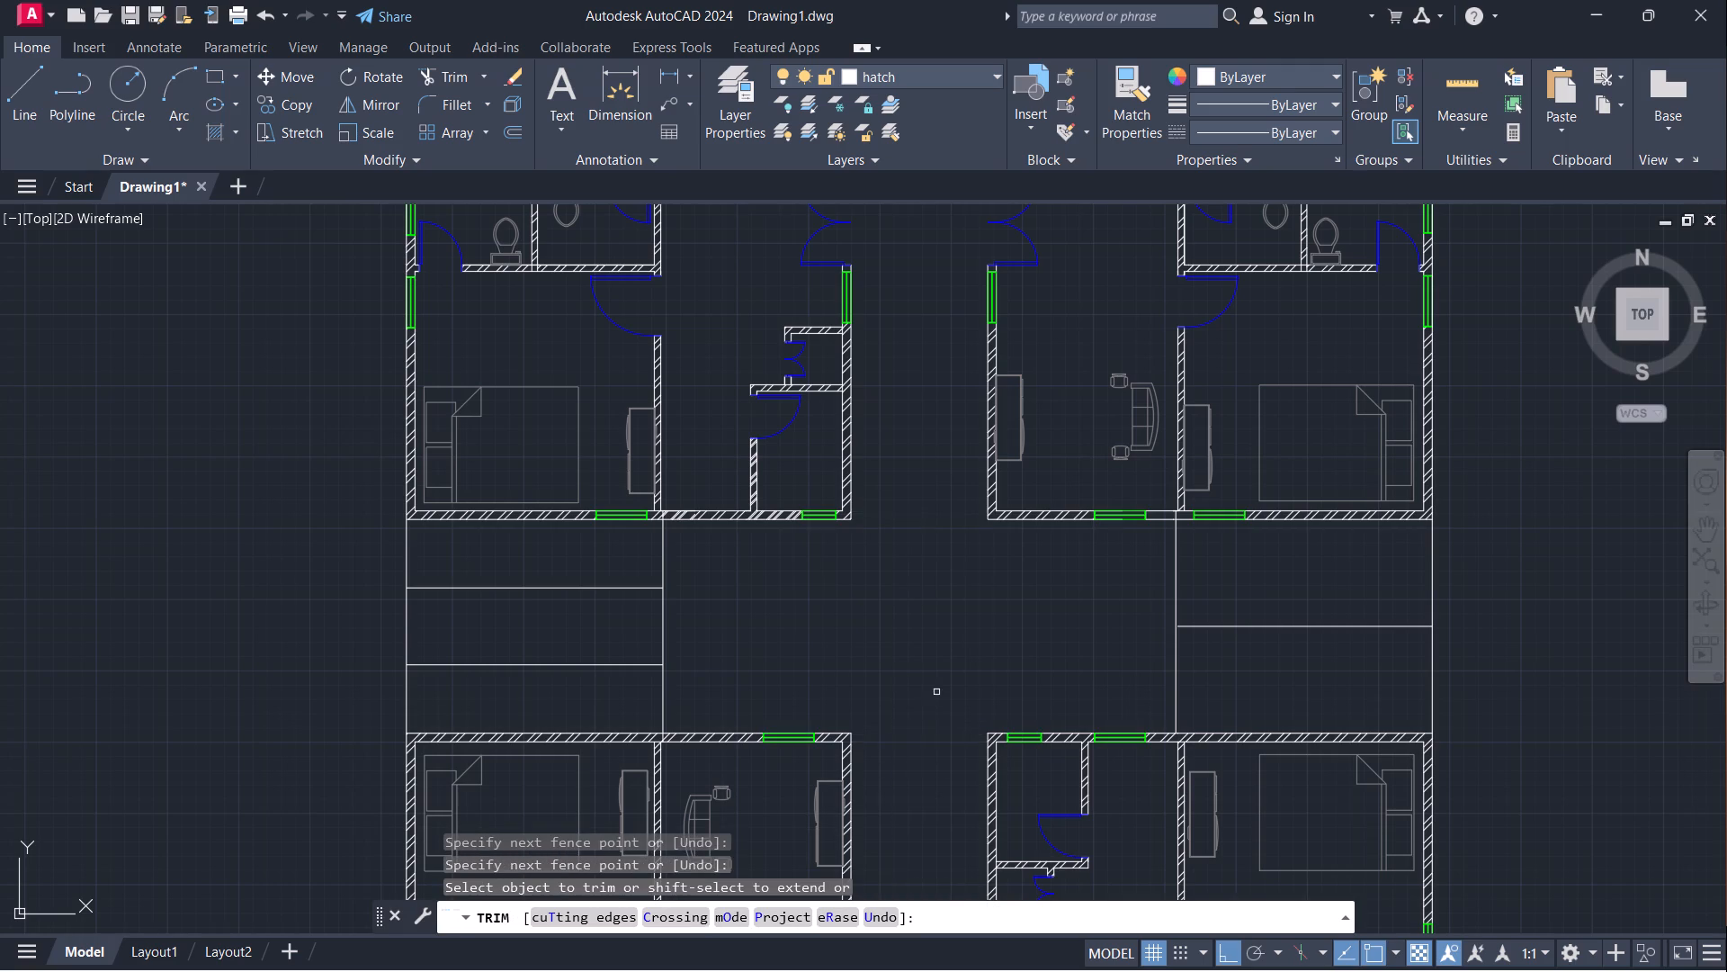
{"action": "scroll", "coordinate": [951, 647], "scroll_direction": "down", "scroll_amount": 2}
{"action": "middle_click_drag", "start_coordinate": [955, 632], "coordinate": [919, 591]}
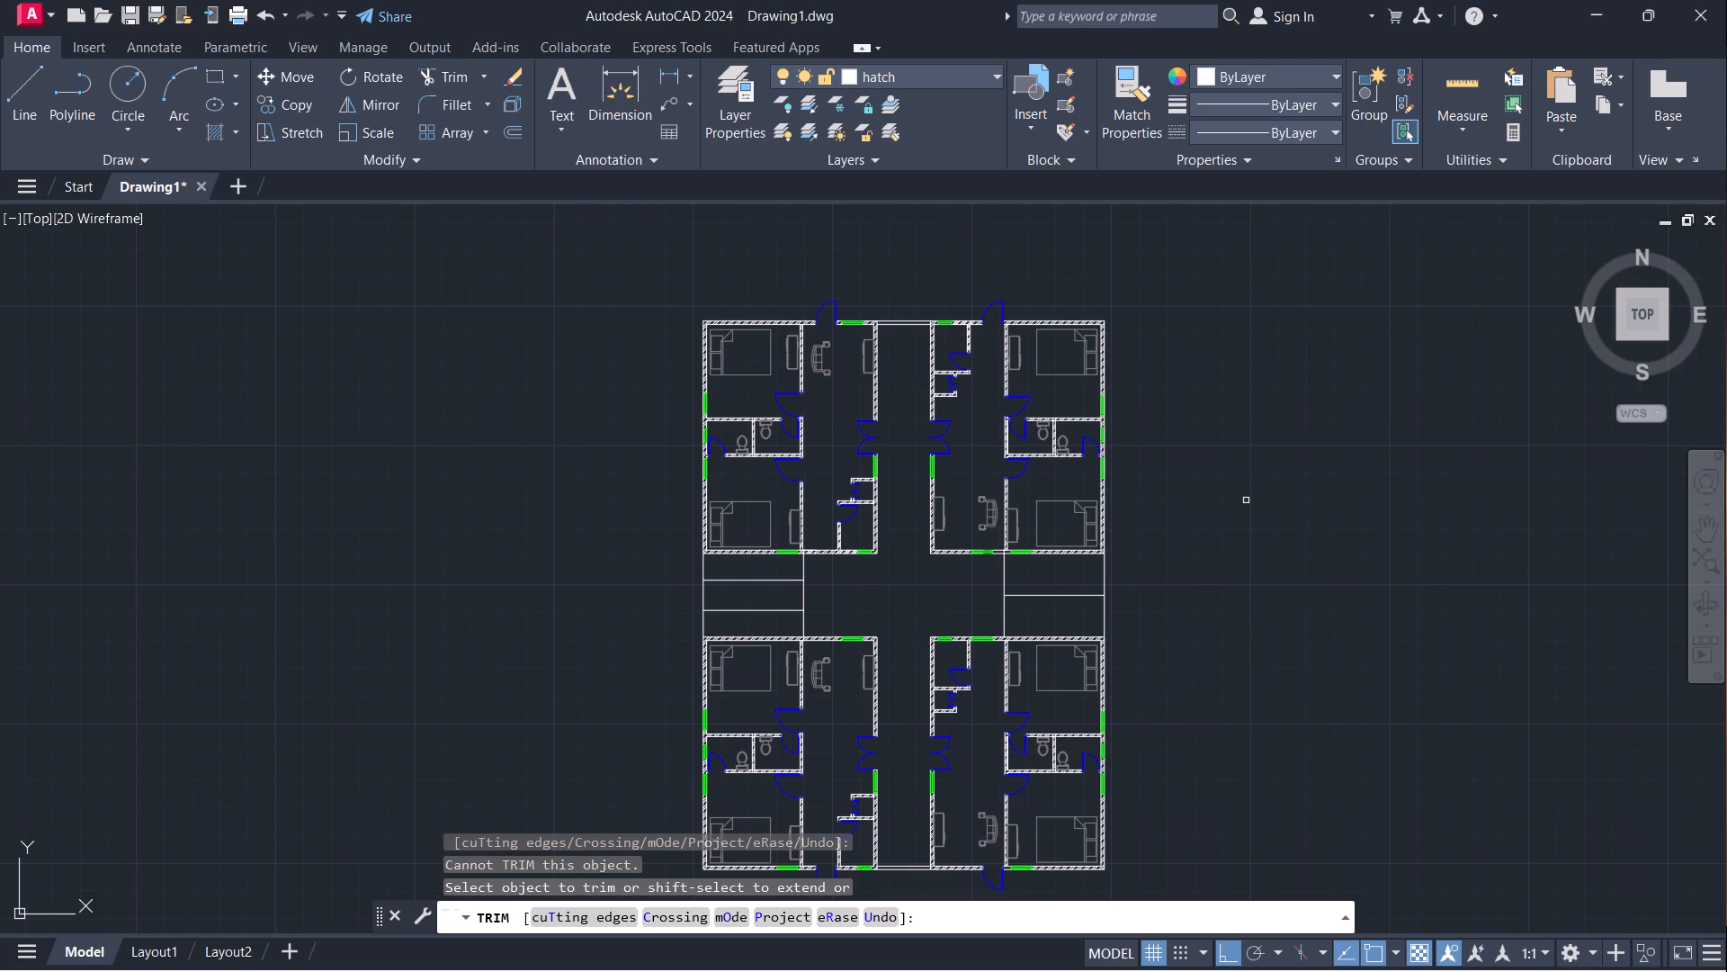
{"action": "key", "text": "Escape"}
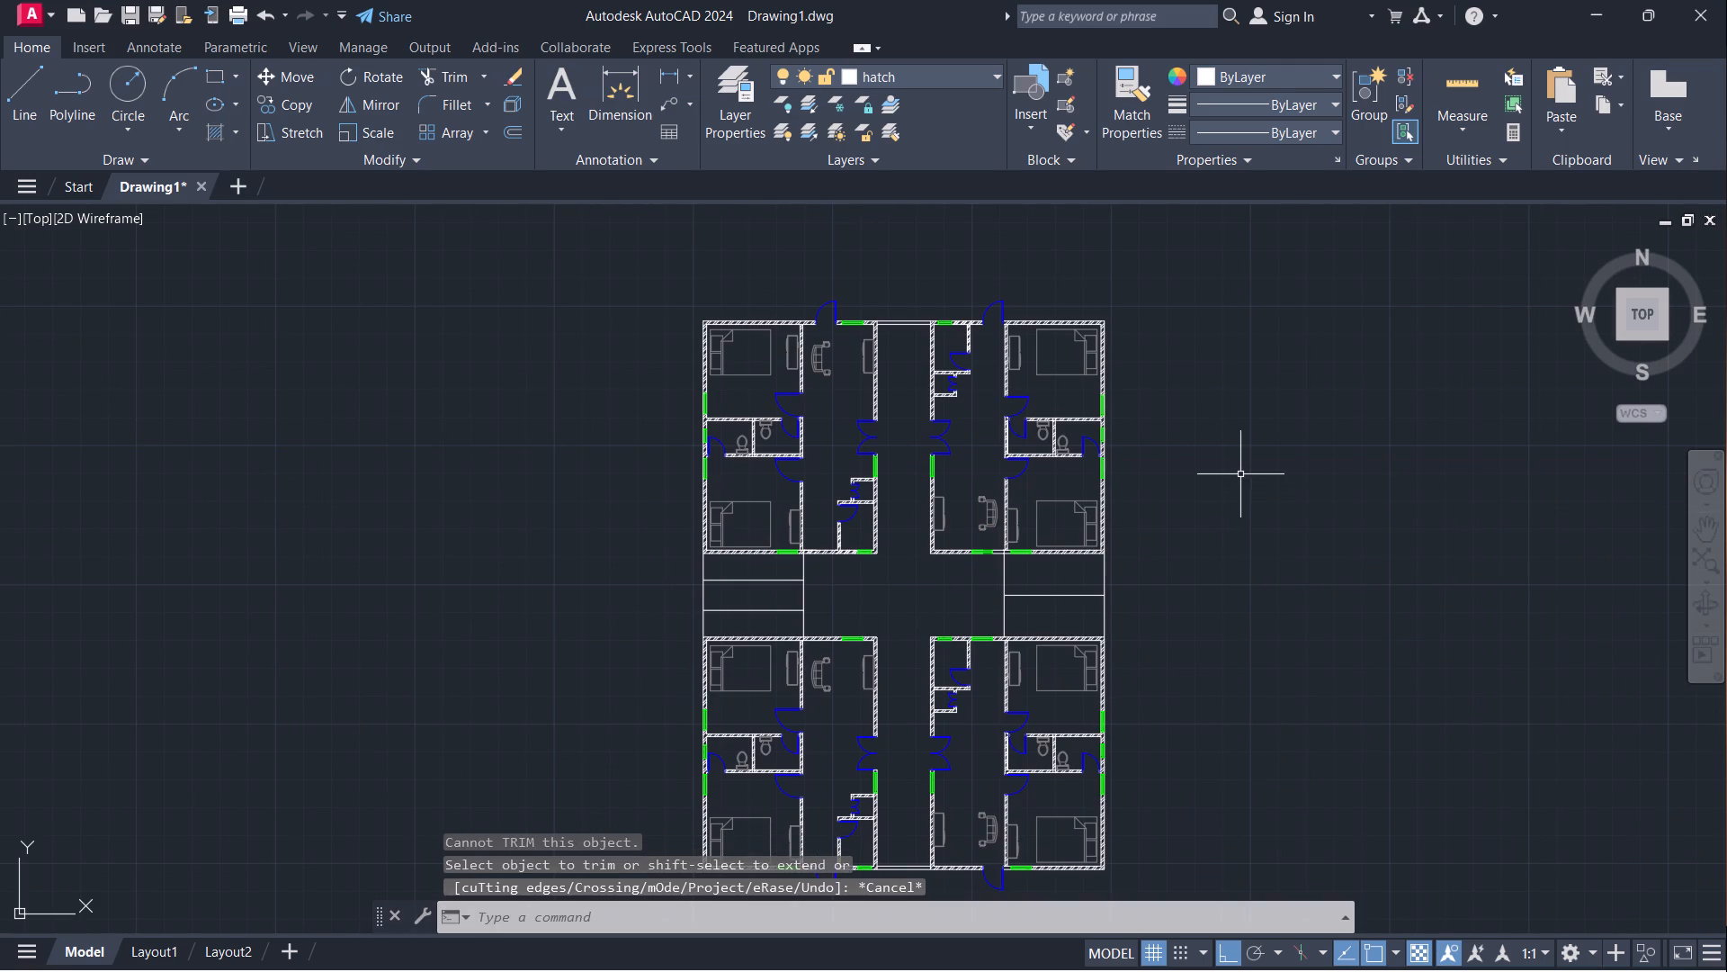
Offset the outer south wall line between the lower block's two entrance doors 3' outward to the south.
{"action": "scroll", "coordinate": [1257, 487], "scroll_direction": "down", "scroll_amount": 1}
{"action": "middle_click_drag", "start_coordinate": [1257, 494], "coordinate": [1163, 427]}
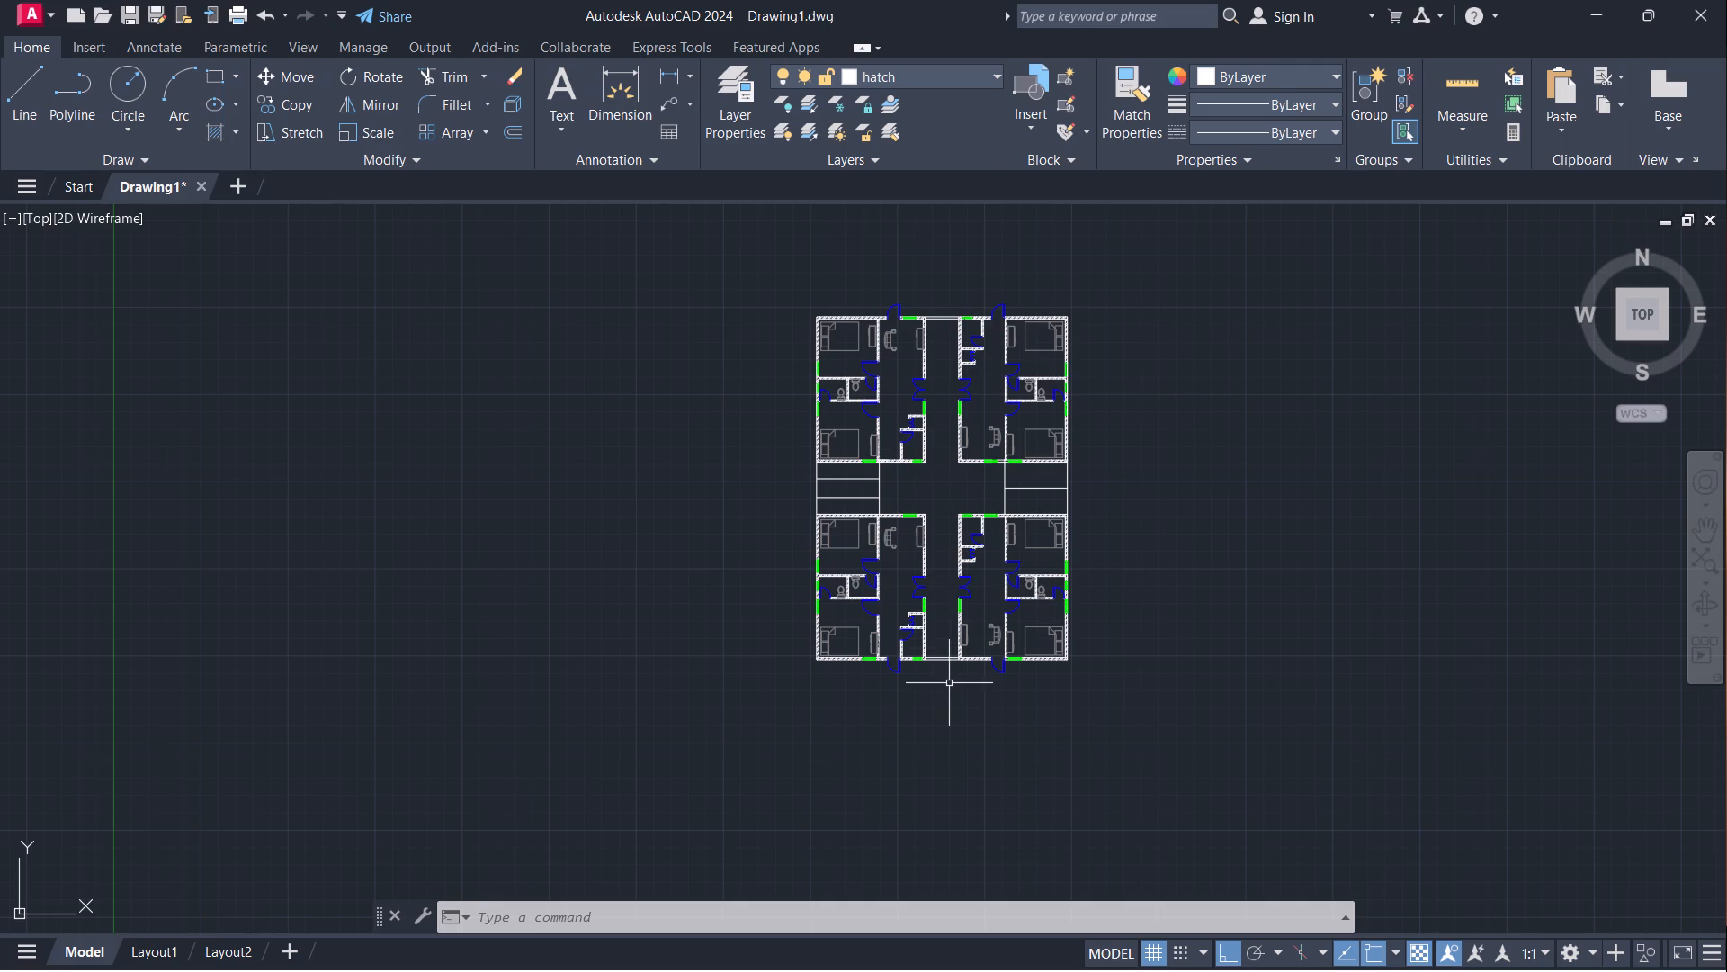
{"action": "scroll", "coordinate": [949, 683], "scroll_direction": "up", "scroll_amount": 4}
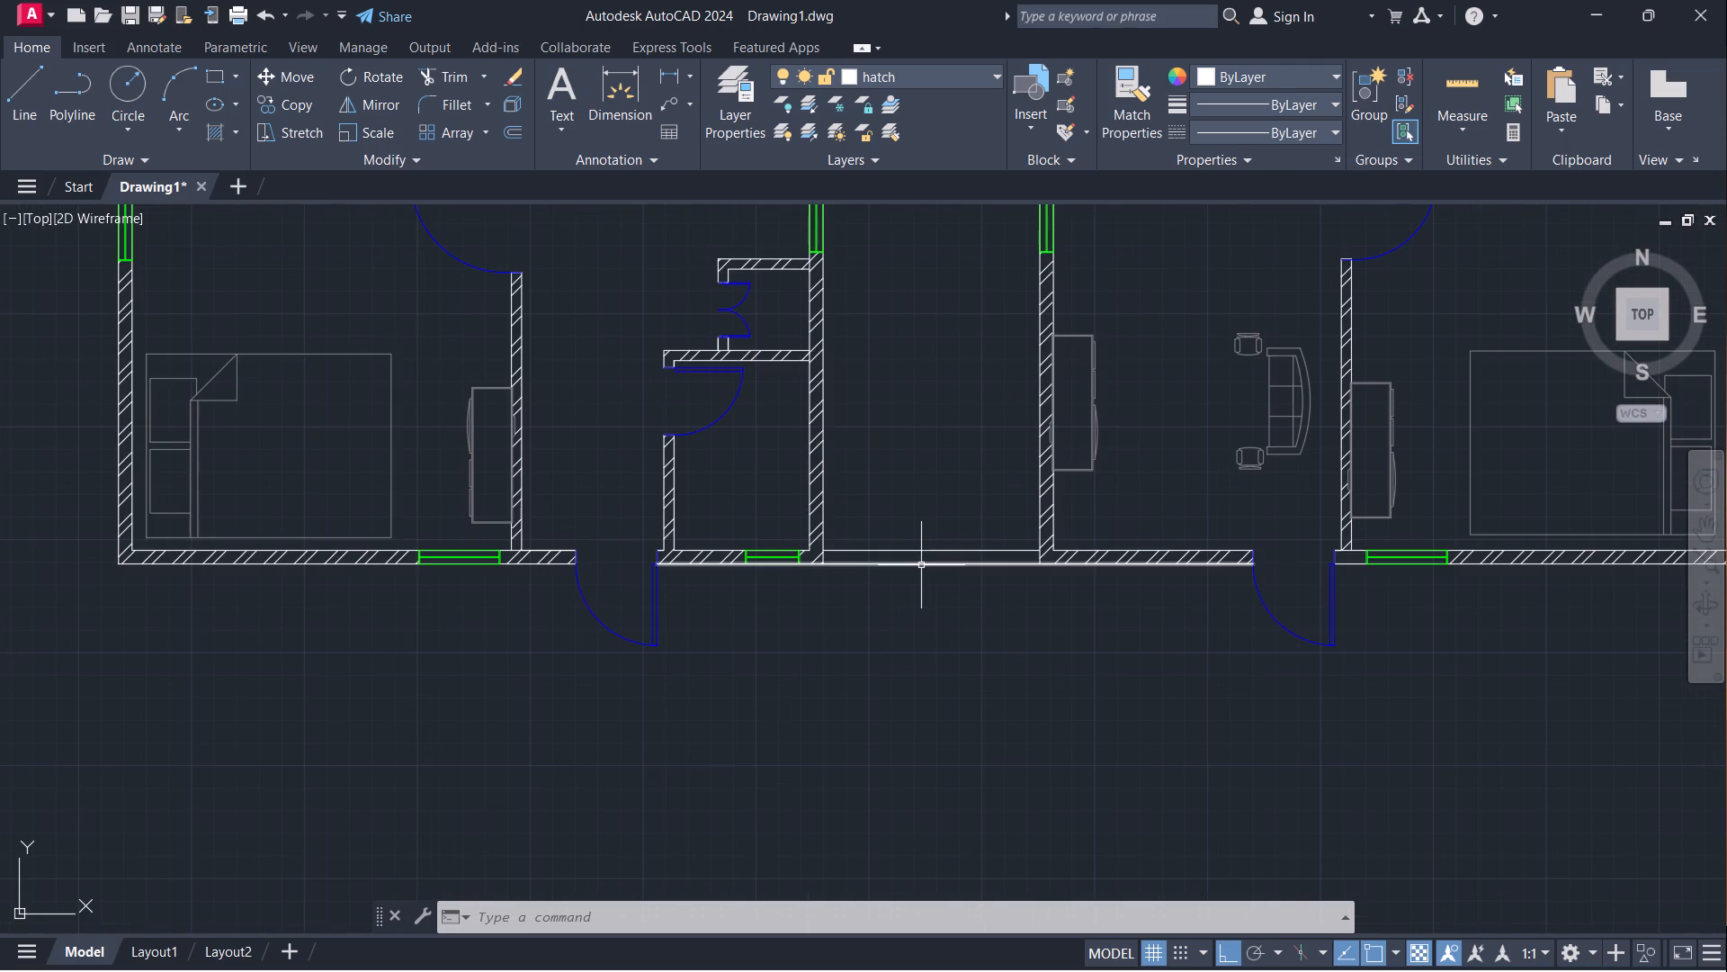
{"action": "left_click", "coordinate": [921, 565]}
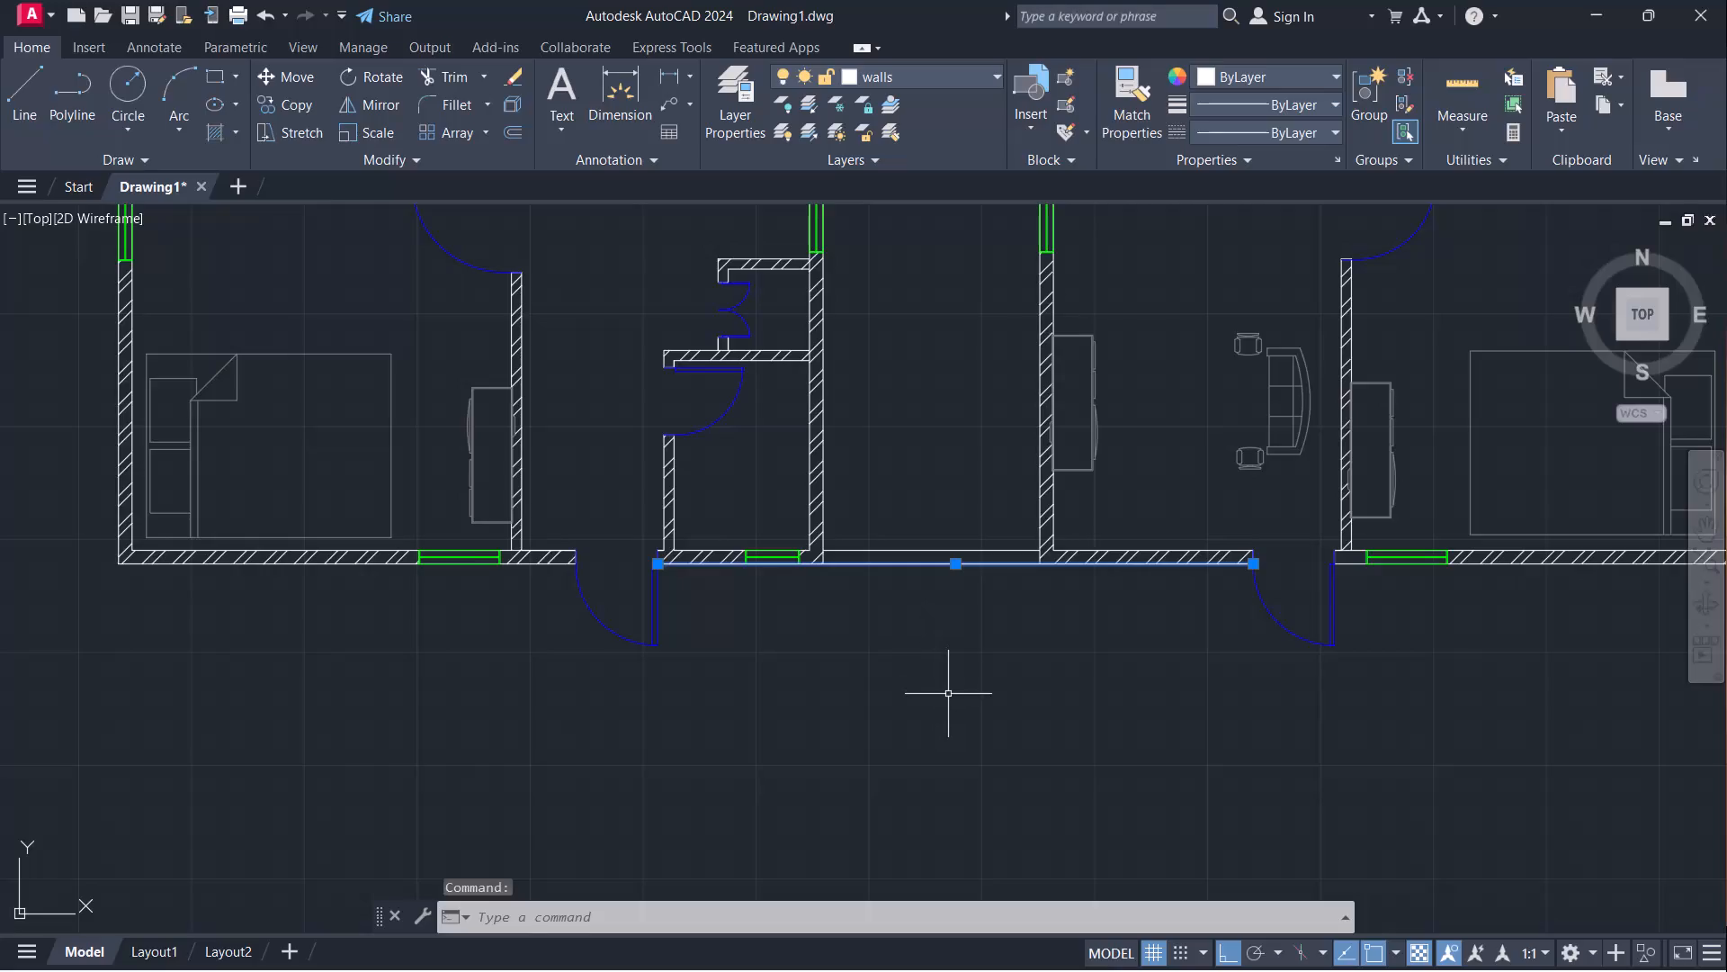
{"action": "key", "text": "o"}
{"action": "key", "text": "Return"}
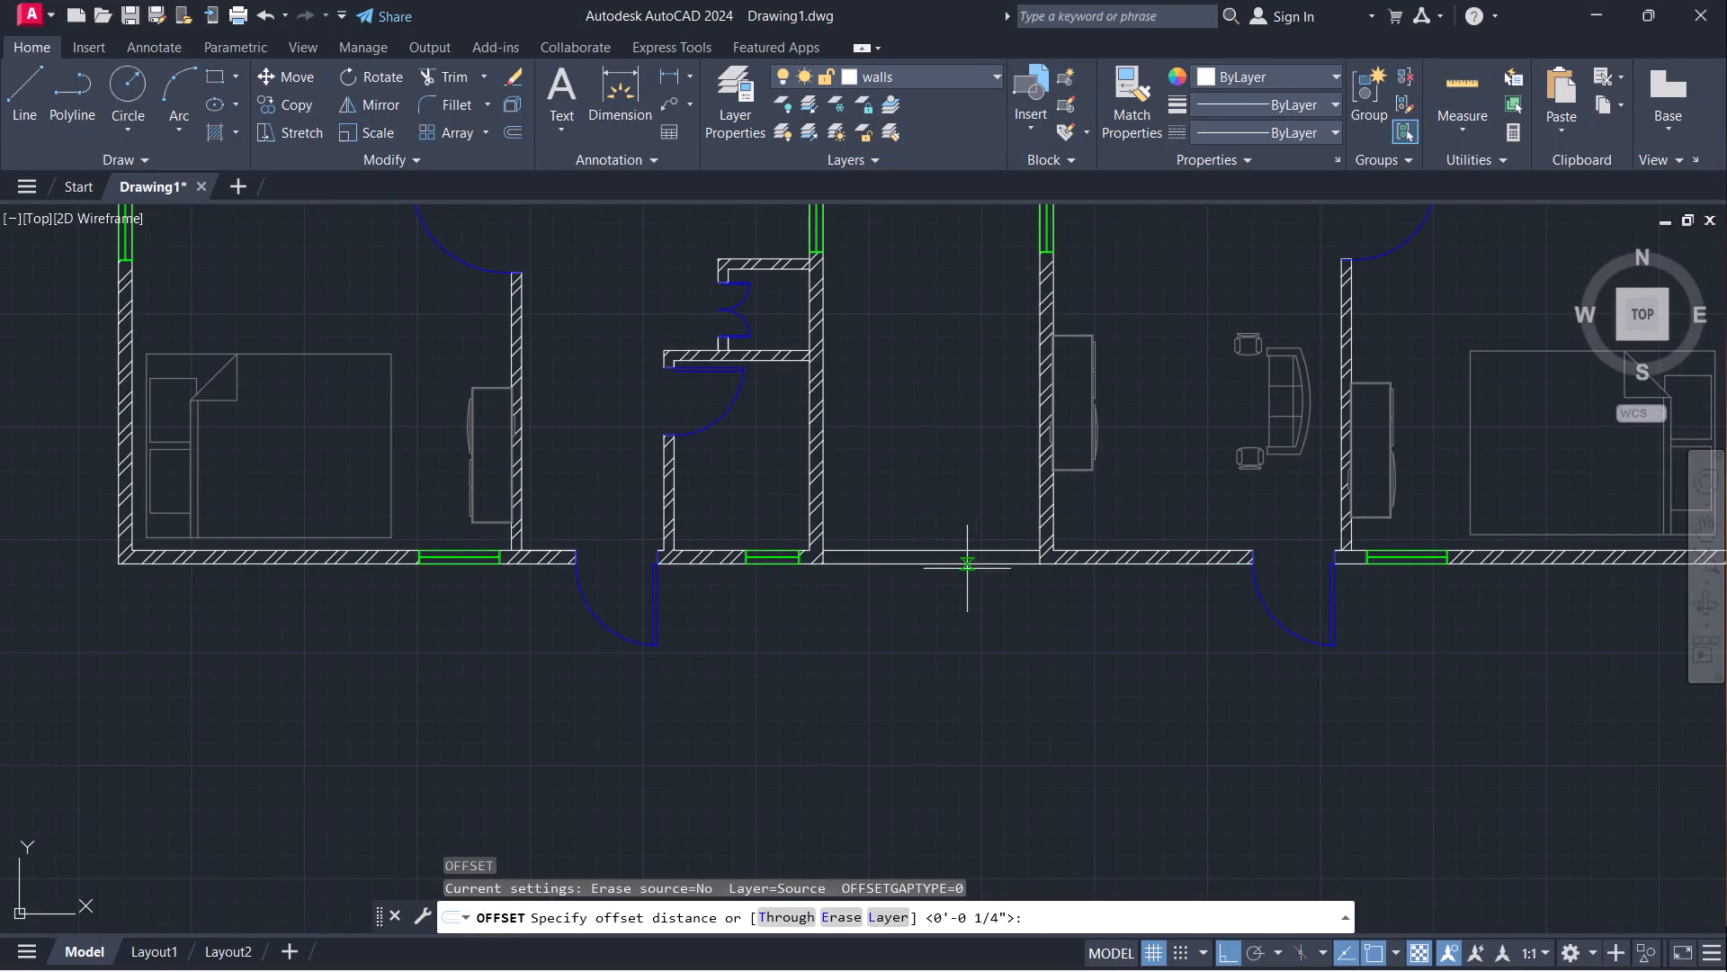
{"action": "left_click", "coordinate": [944, 564]}
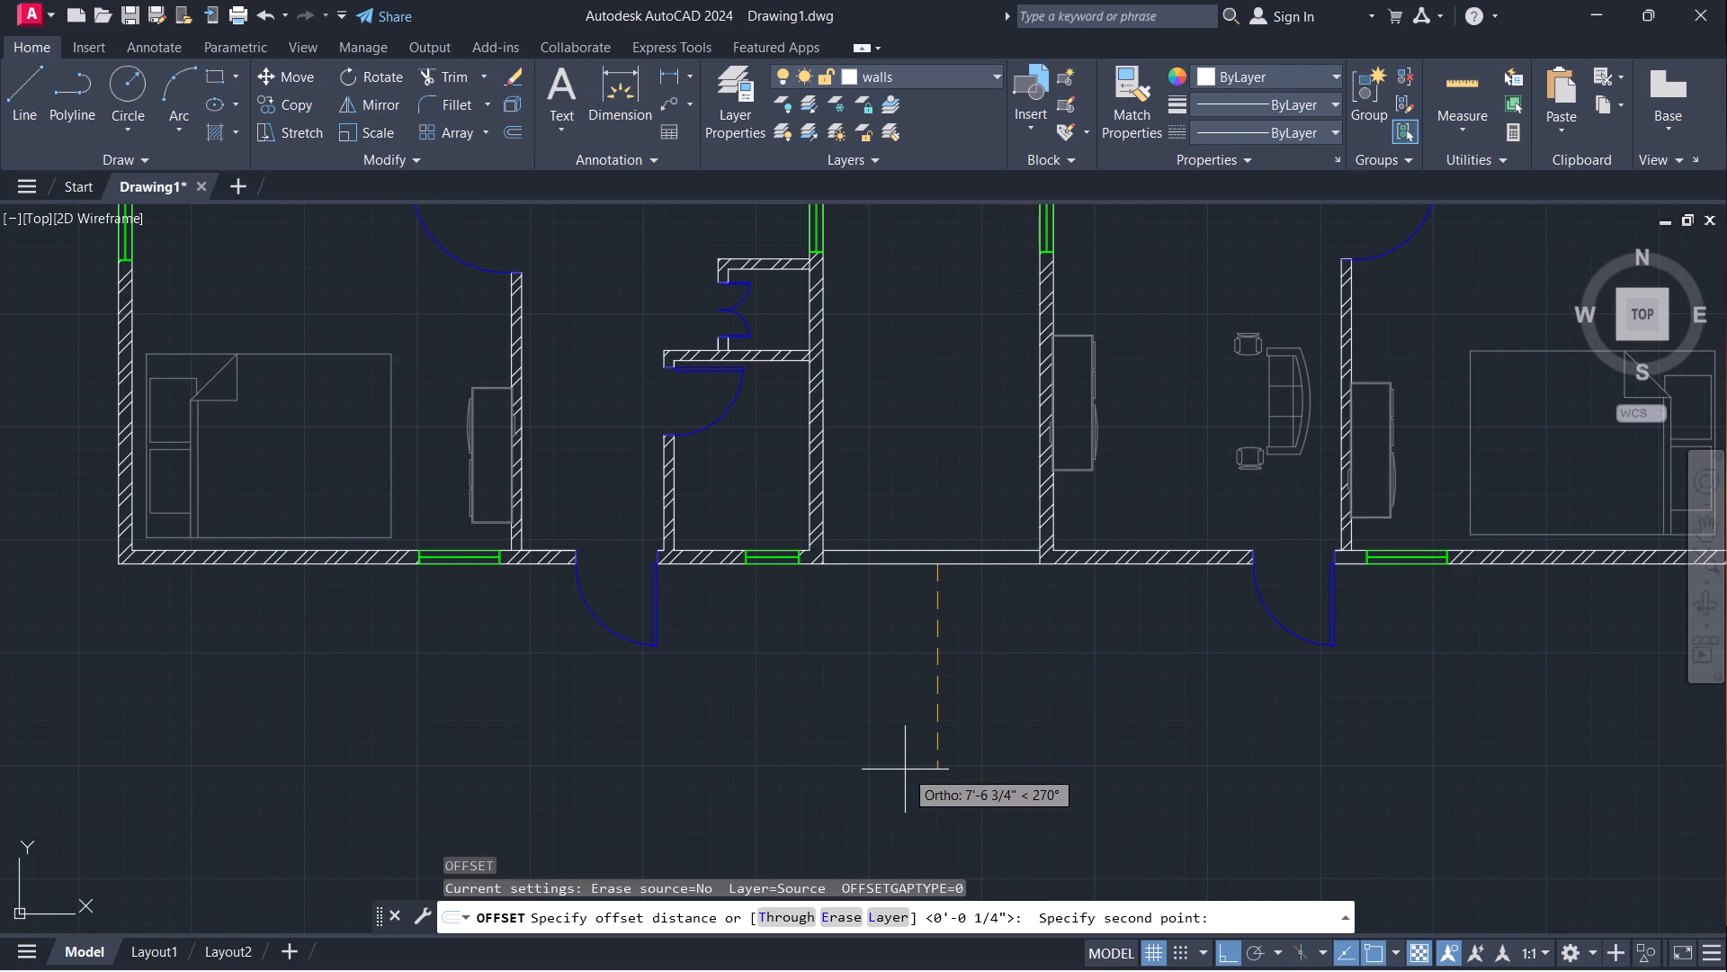
{"action": "type", "text": "3'"}
{"action": "key", "text": "Return"}
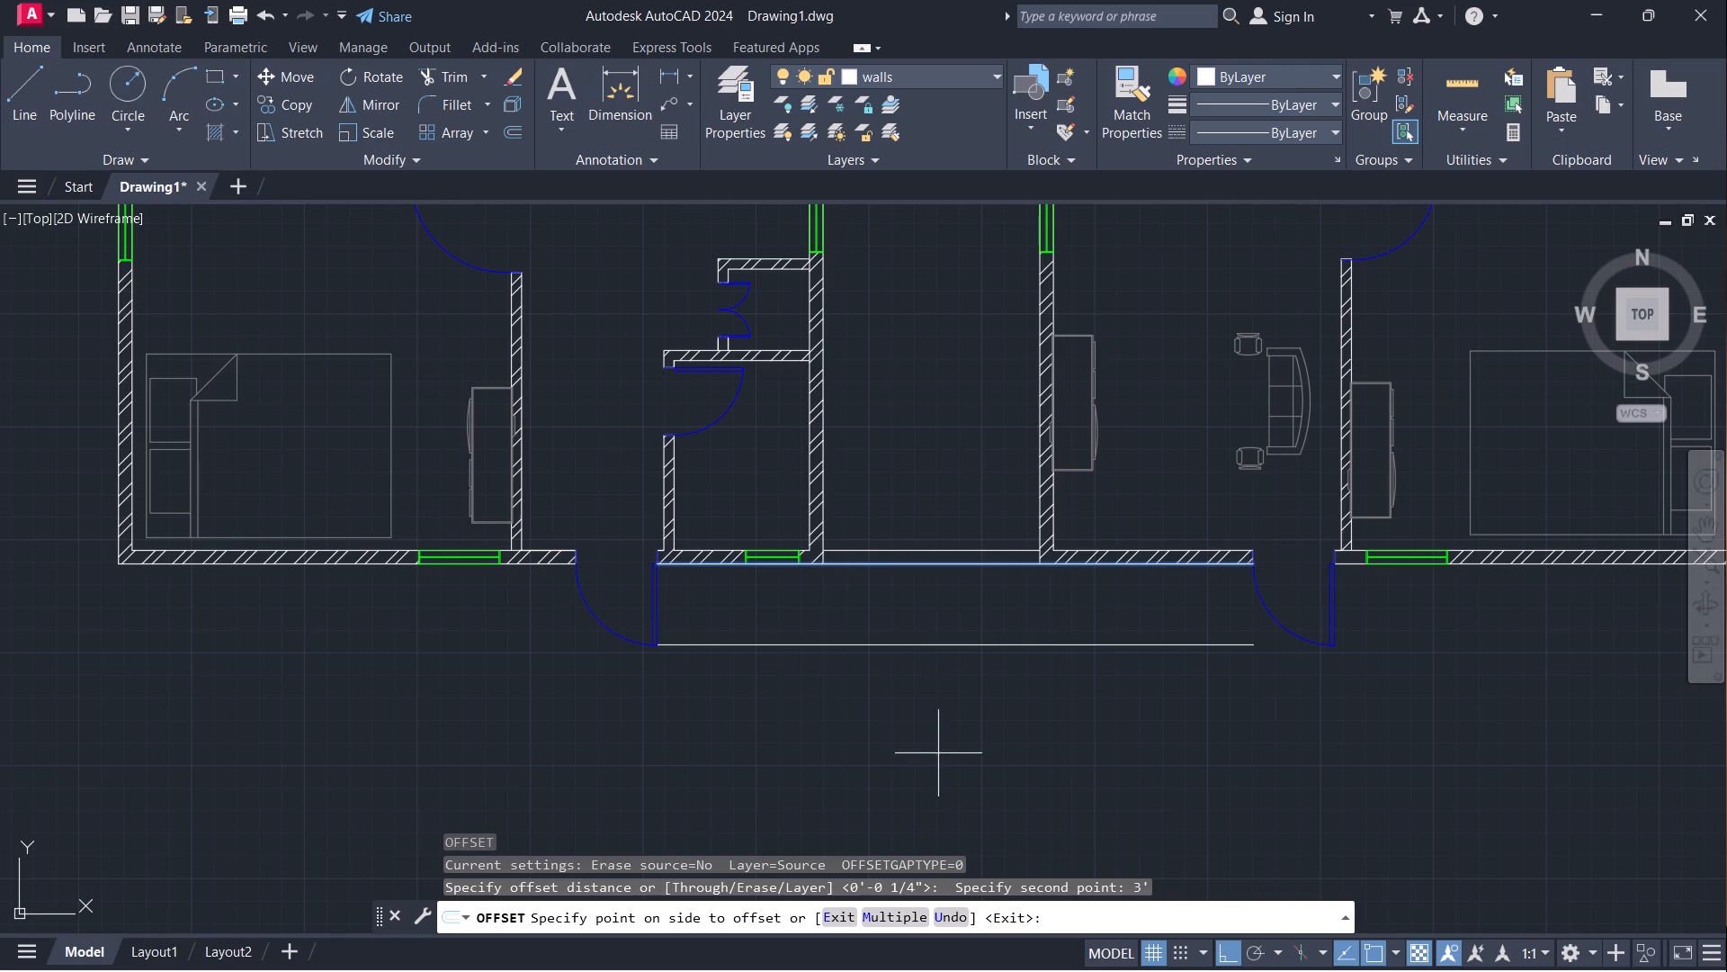
{"action": "scroll", "coordinate": [842, 695], "scroll_direction": "down", "scroll_amount": 2}
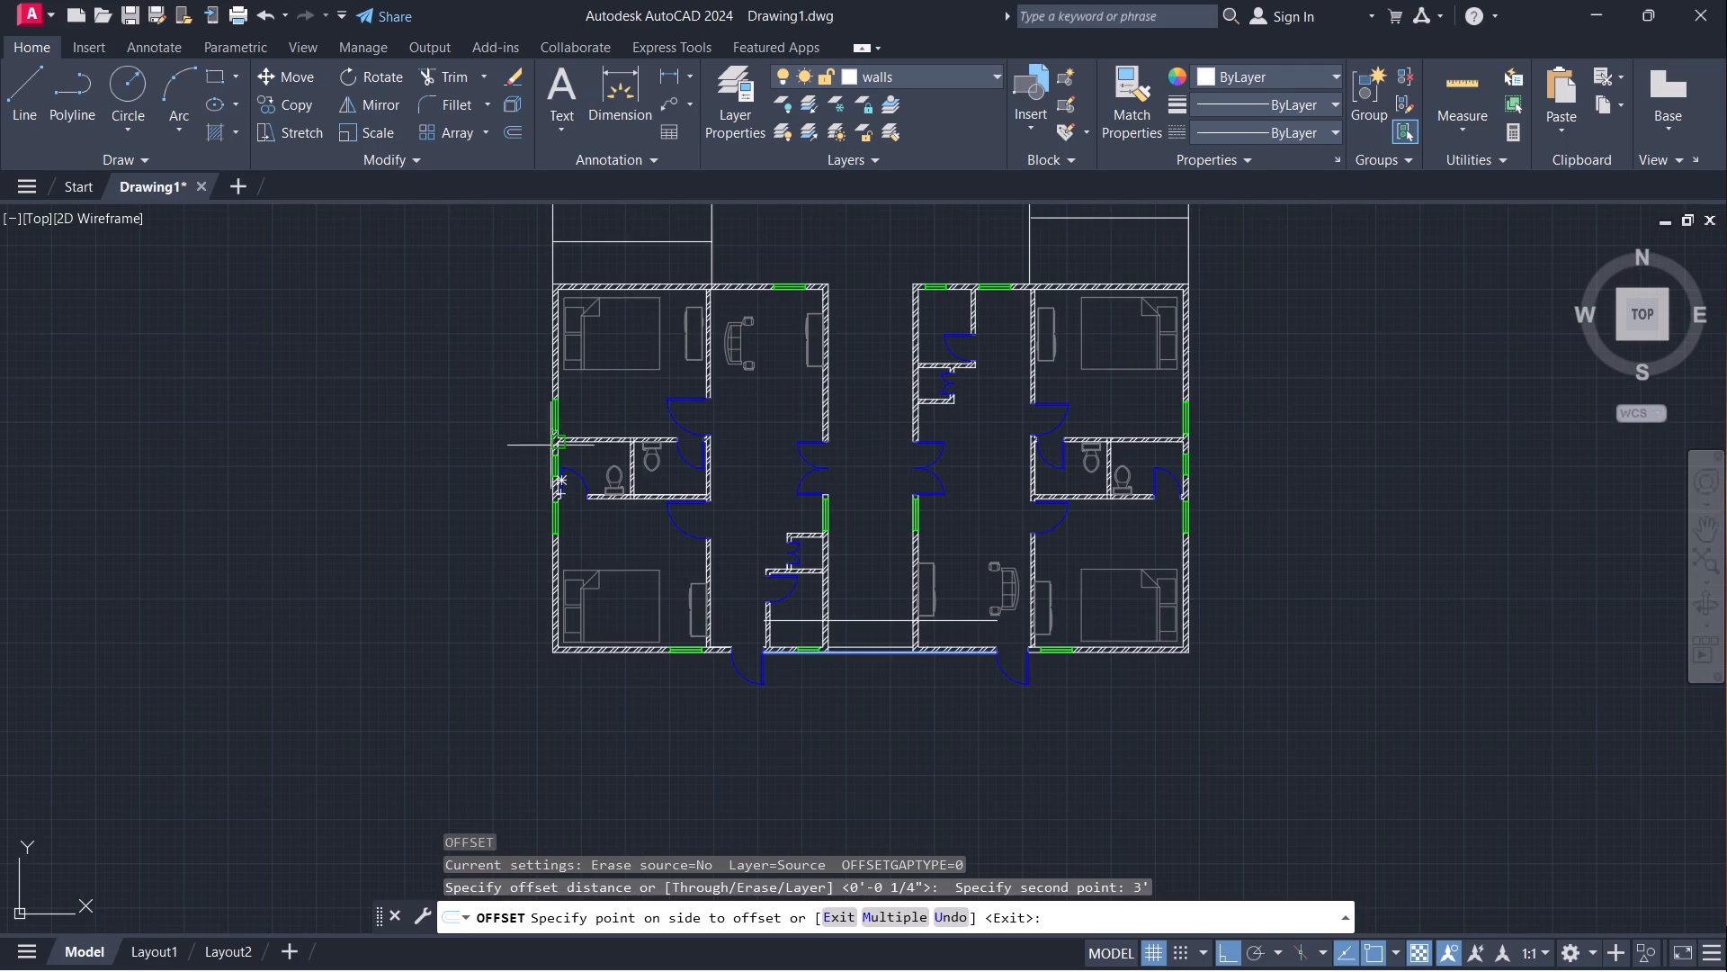
{"action": "left_click", "coordinate": [933, 747]}
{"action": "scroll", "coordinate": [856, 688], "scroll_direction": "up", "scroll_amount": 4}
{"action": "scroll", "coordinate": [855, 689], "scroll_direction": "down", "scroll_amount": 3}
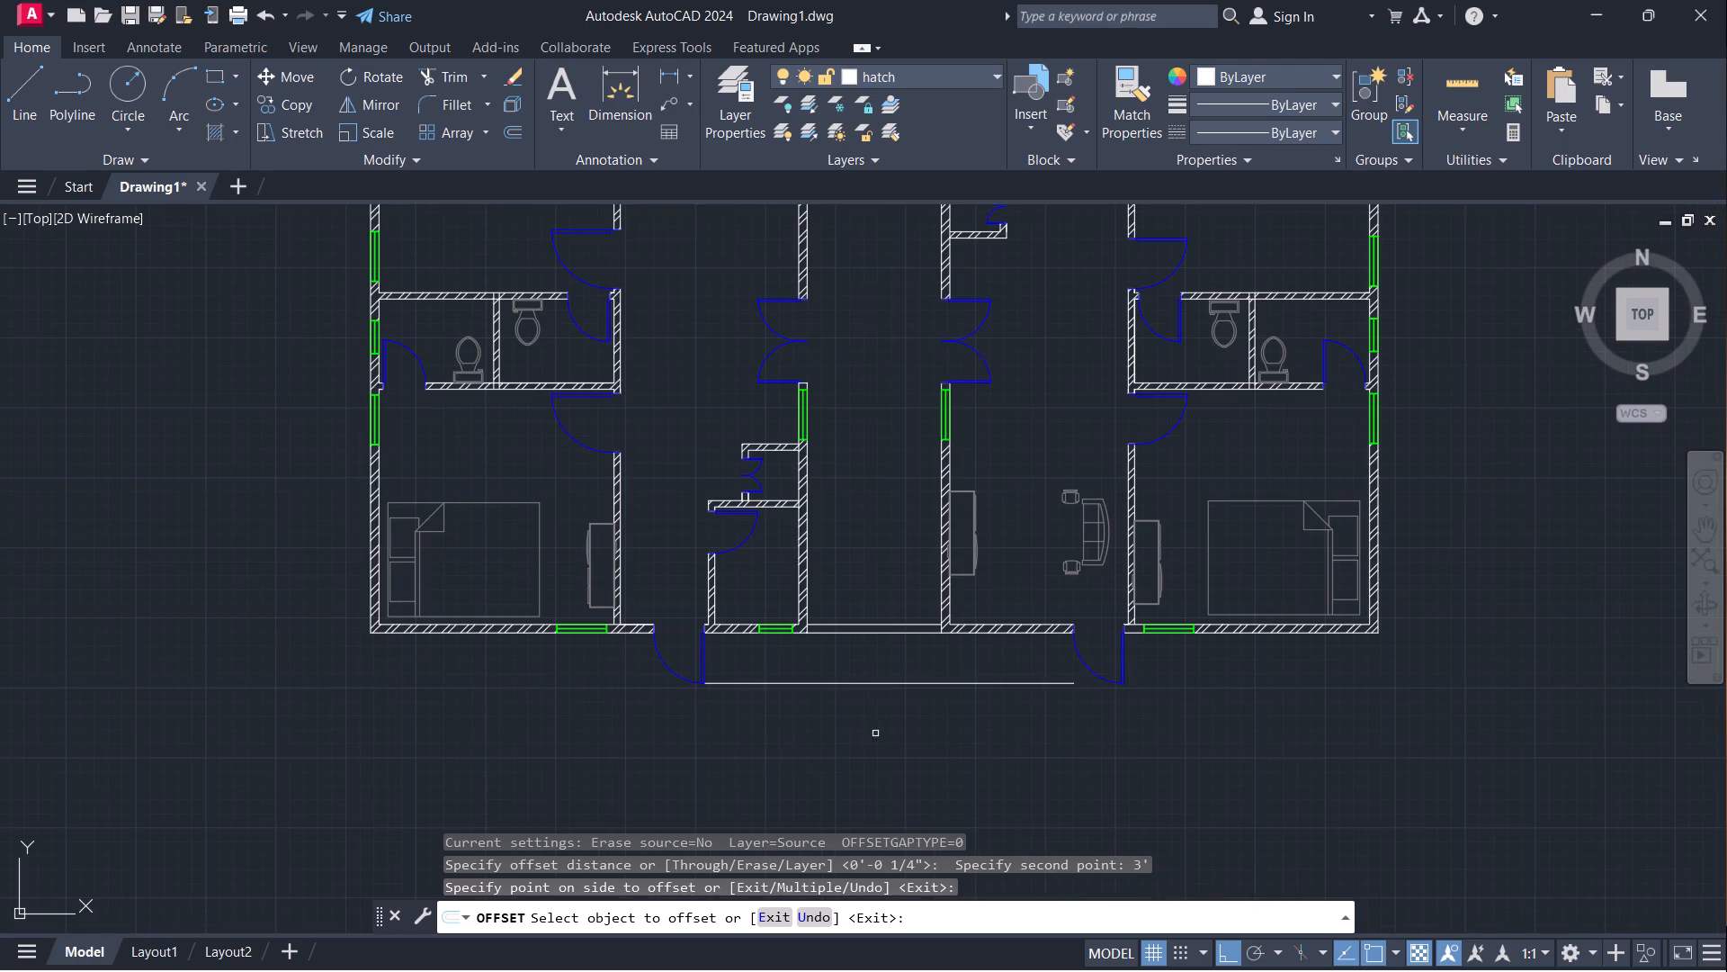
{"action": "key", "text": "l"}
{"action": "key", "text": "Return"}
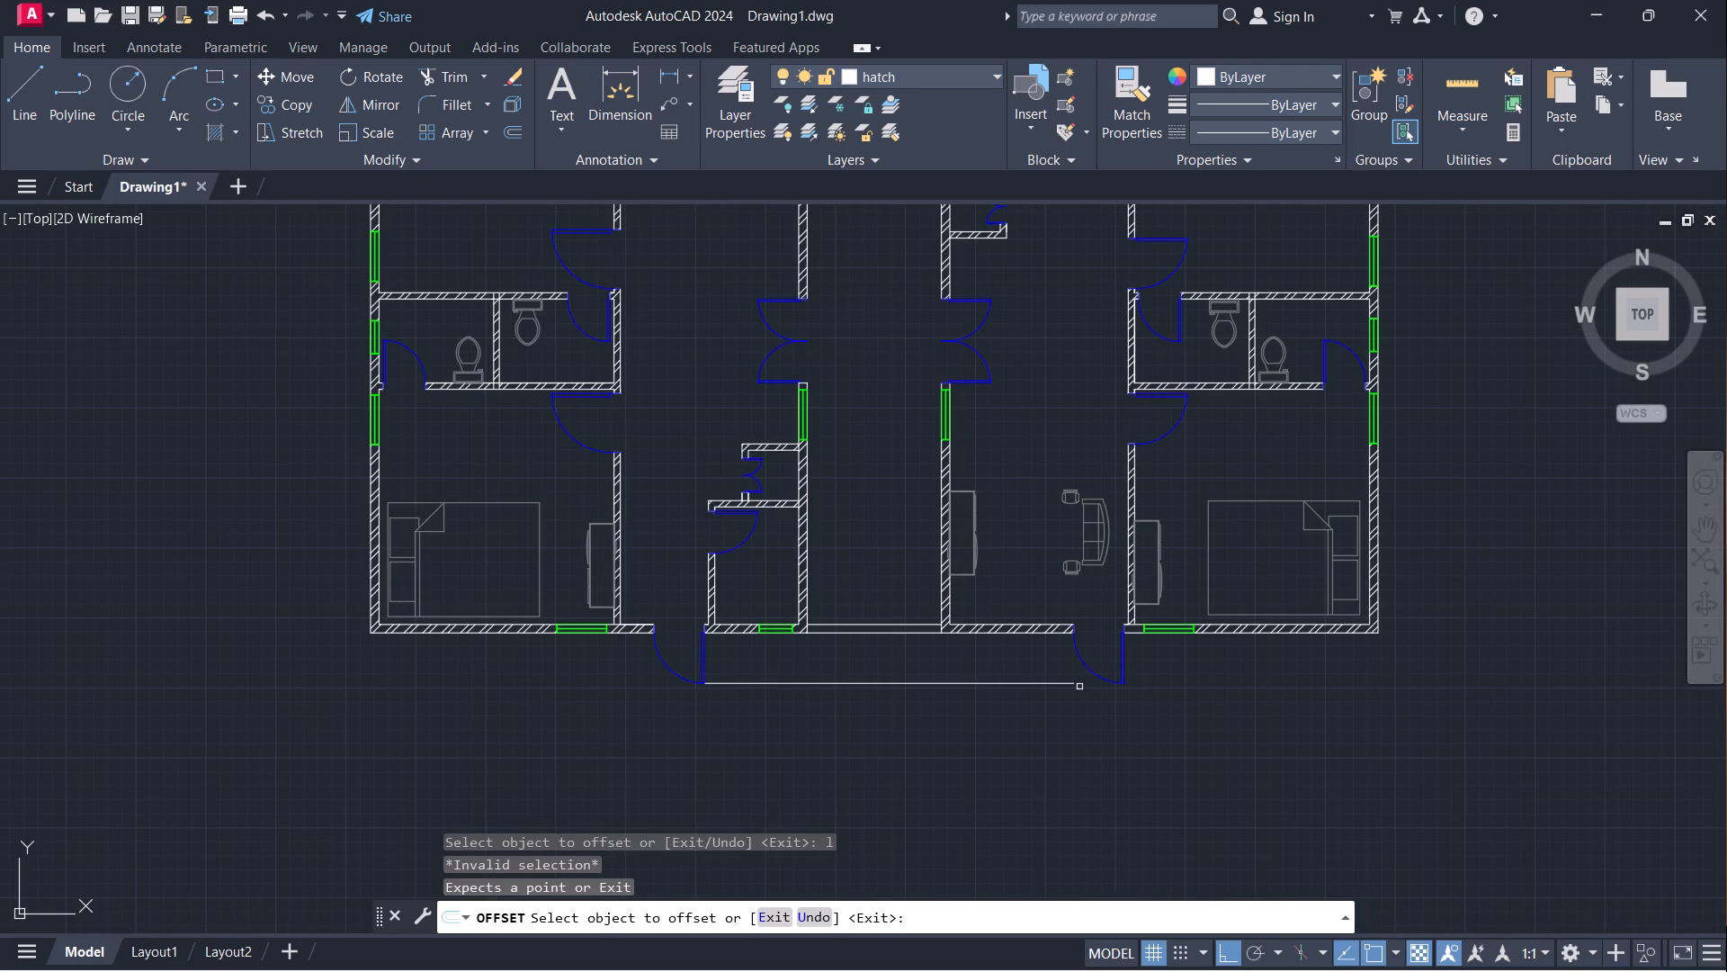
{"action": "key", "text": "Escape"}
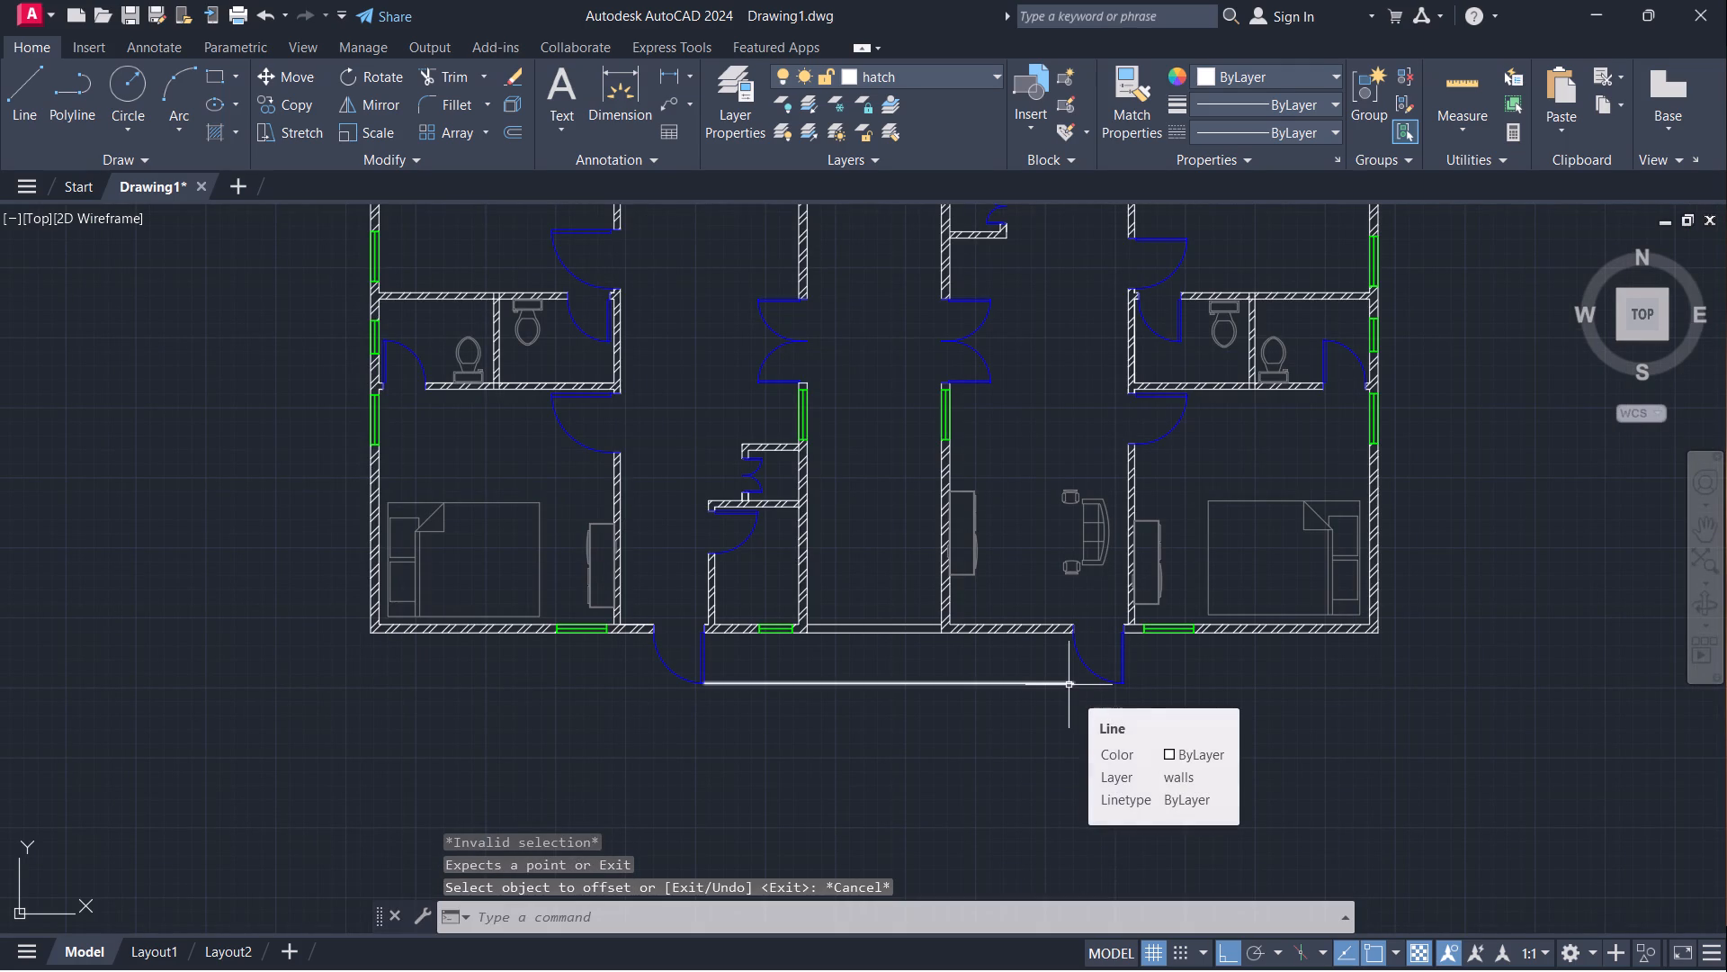
Draw a horizontal construction line through the east end of the line offset from the south wall.
{"action": "type", "text": "xl"}
{"action": "key", "text": "Return"}
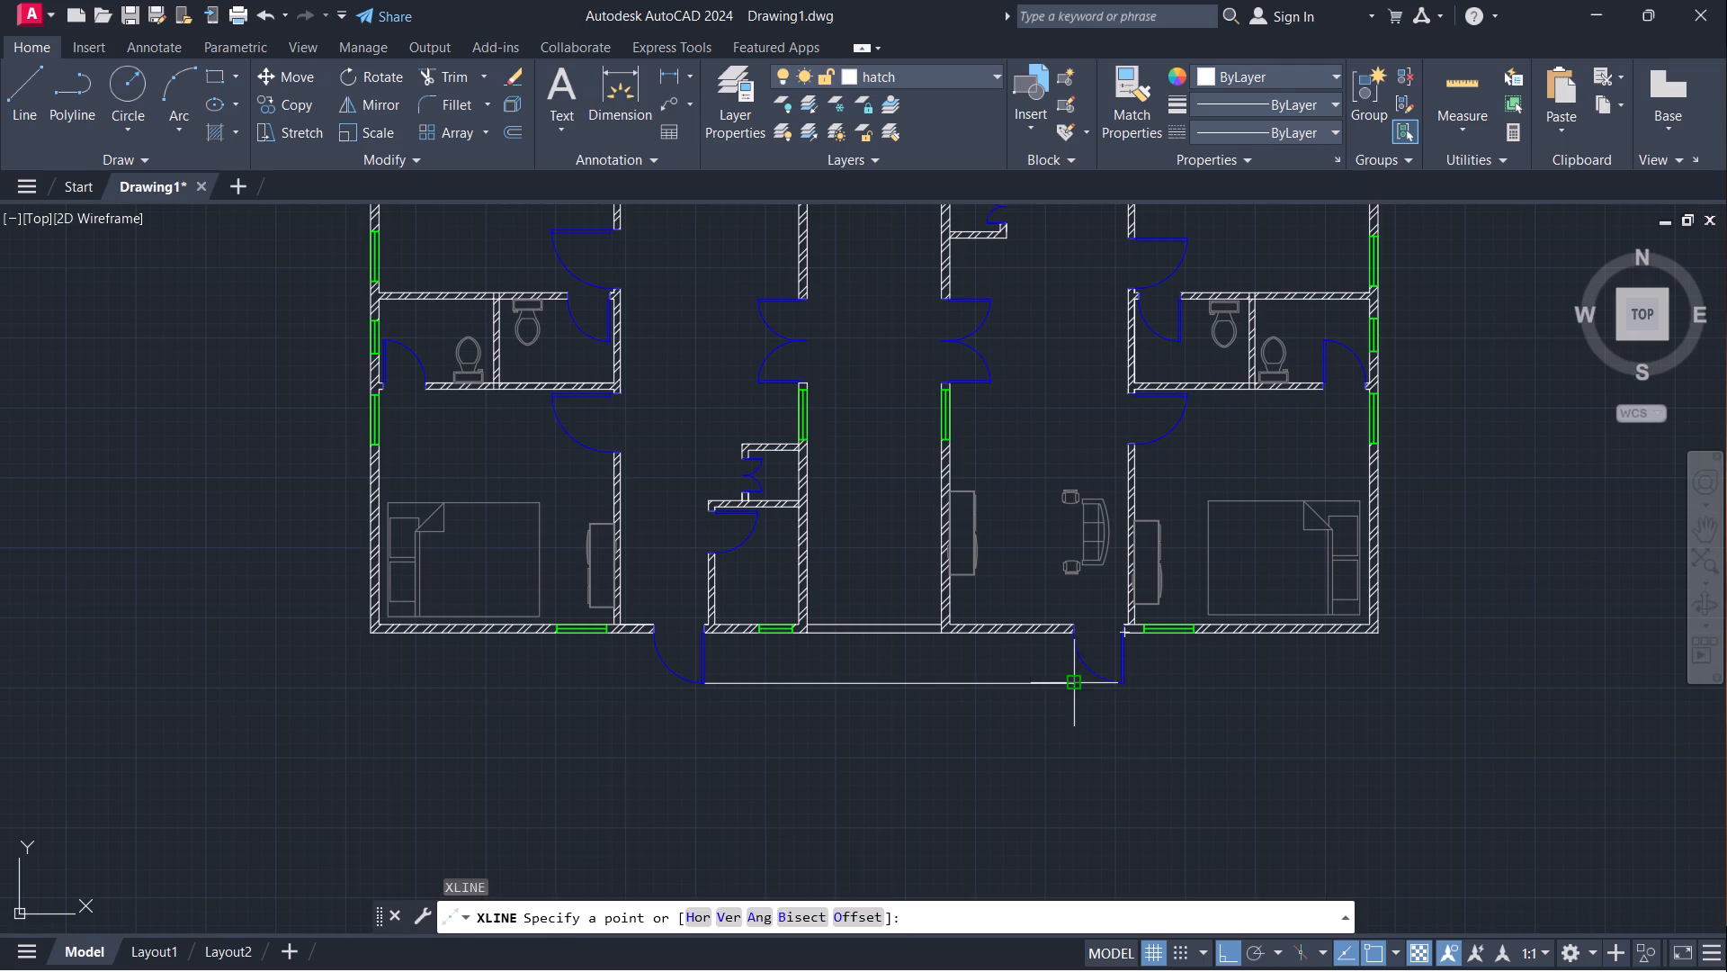
{"action": "left_click", "coordinate": [1077, 683]}
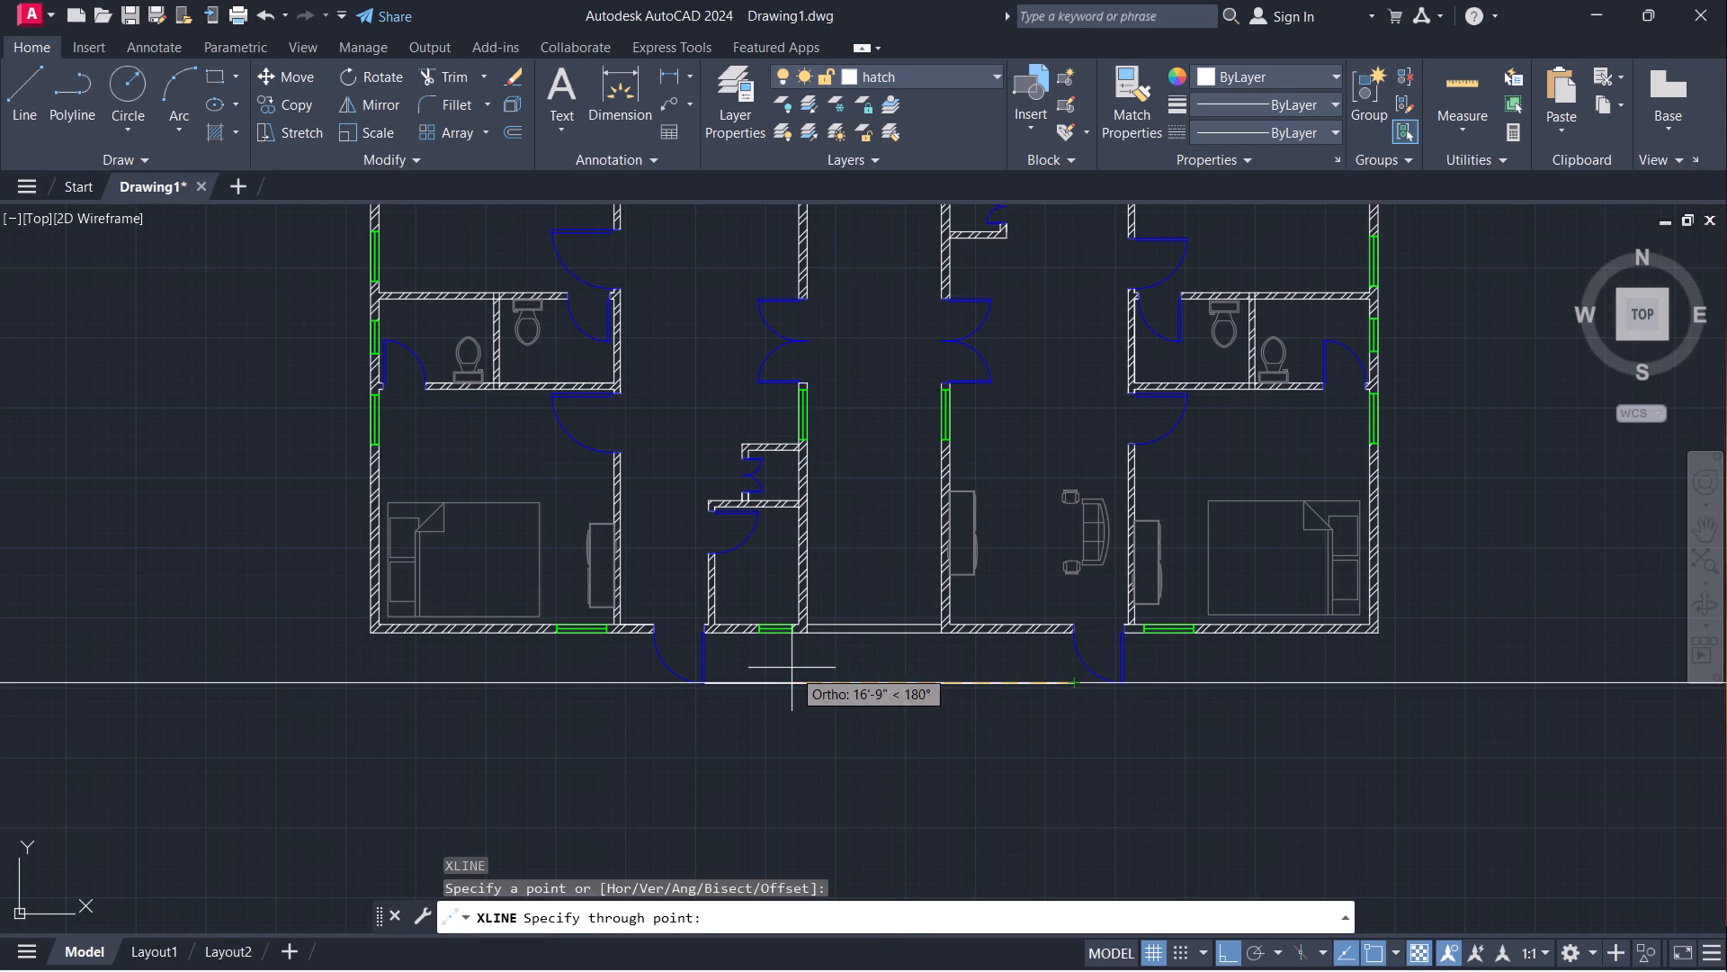
{"action": "left_click", "coordinate": [792, 668]}
{"action": "key", "text": "Escape"}
Offset the lower block's outer east wall line 3' outward to the east.
{"action": "middle_click_drag", "start_coordinate": [1276, 791], "coordinate": [792, 971]}
{"action": "scroll", "coordinate": [799, 971], "scroll_direction": "down", "scroll_amount": 1}
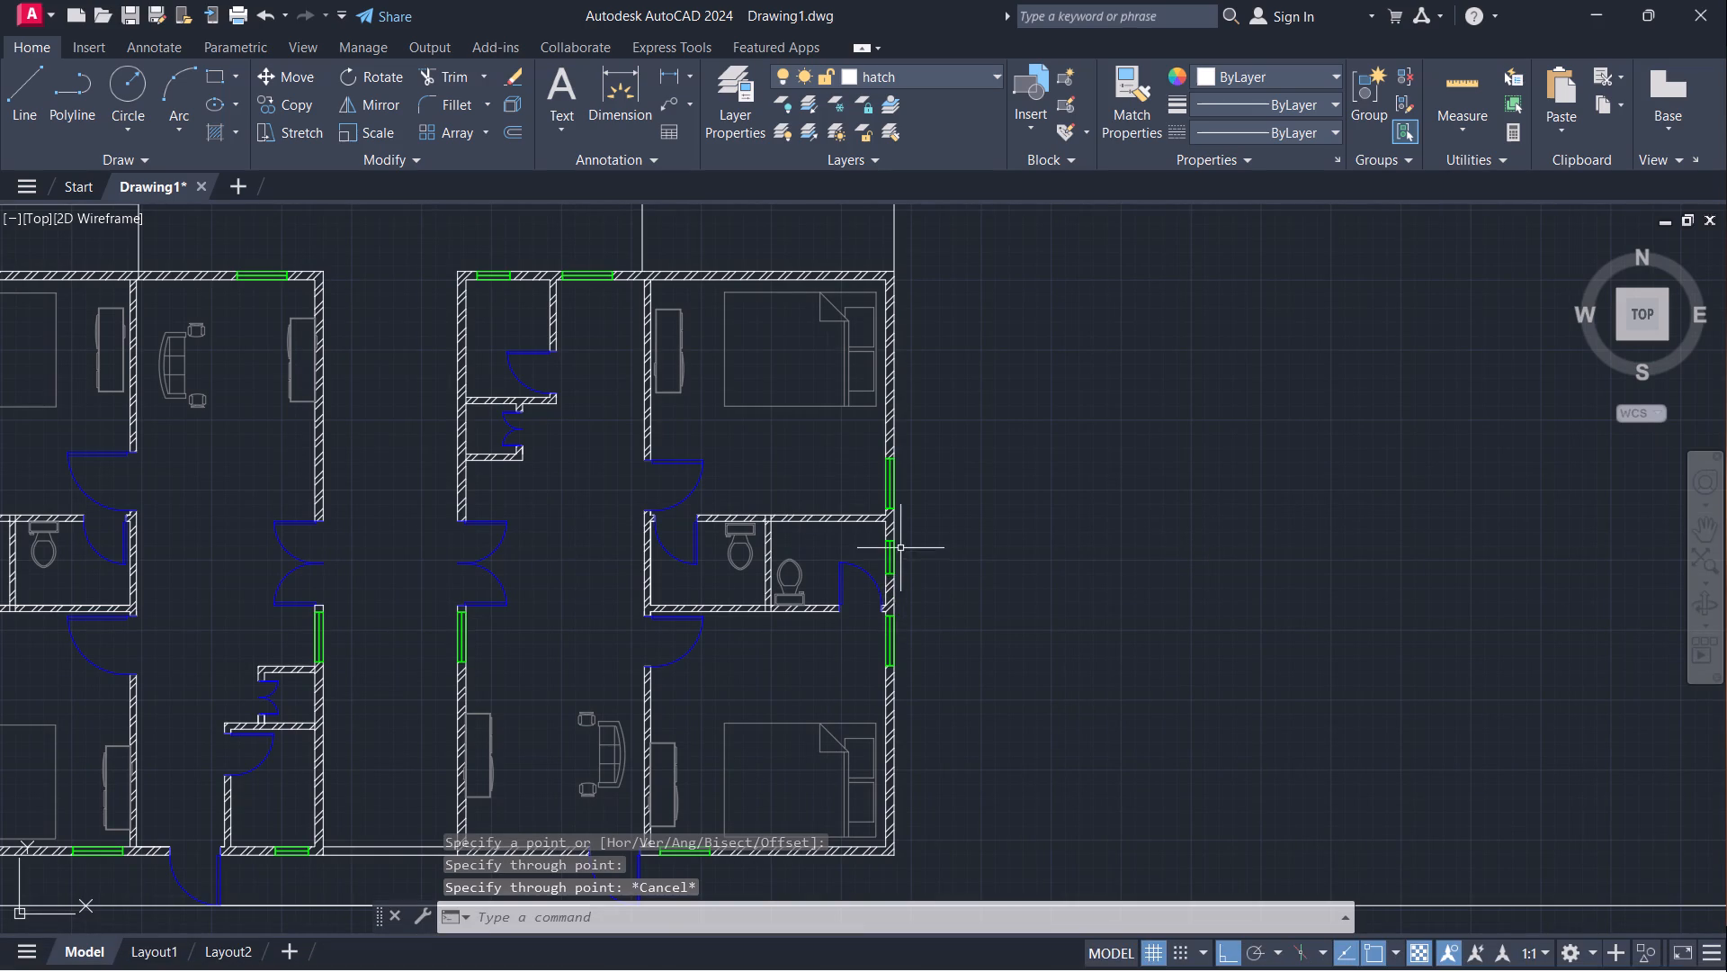
{"action": "left_click", "coordinate": [896, 409]}
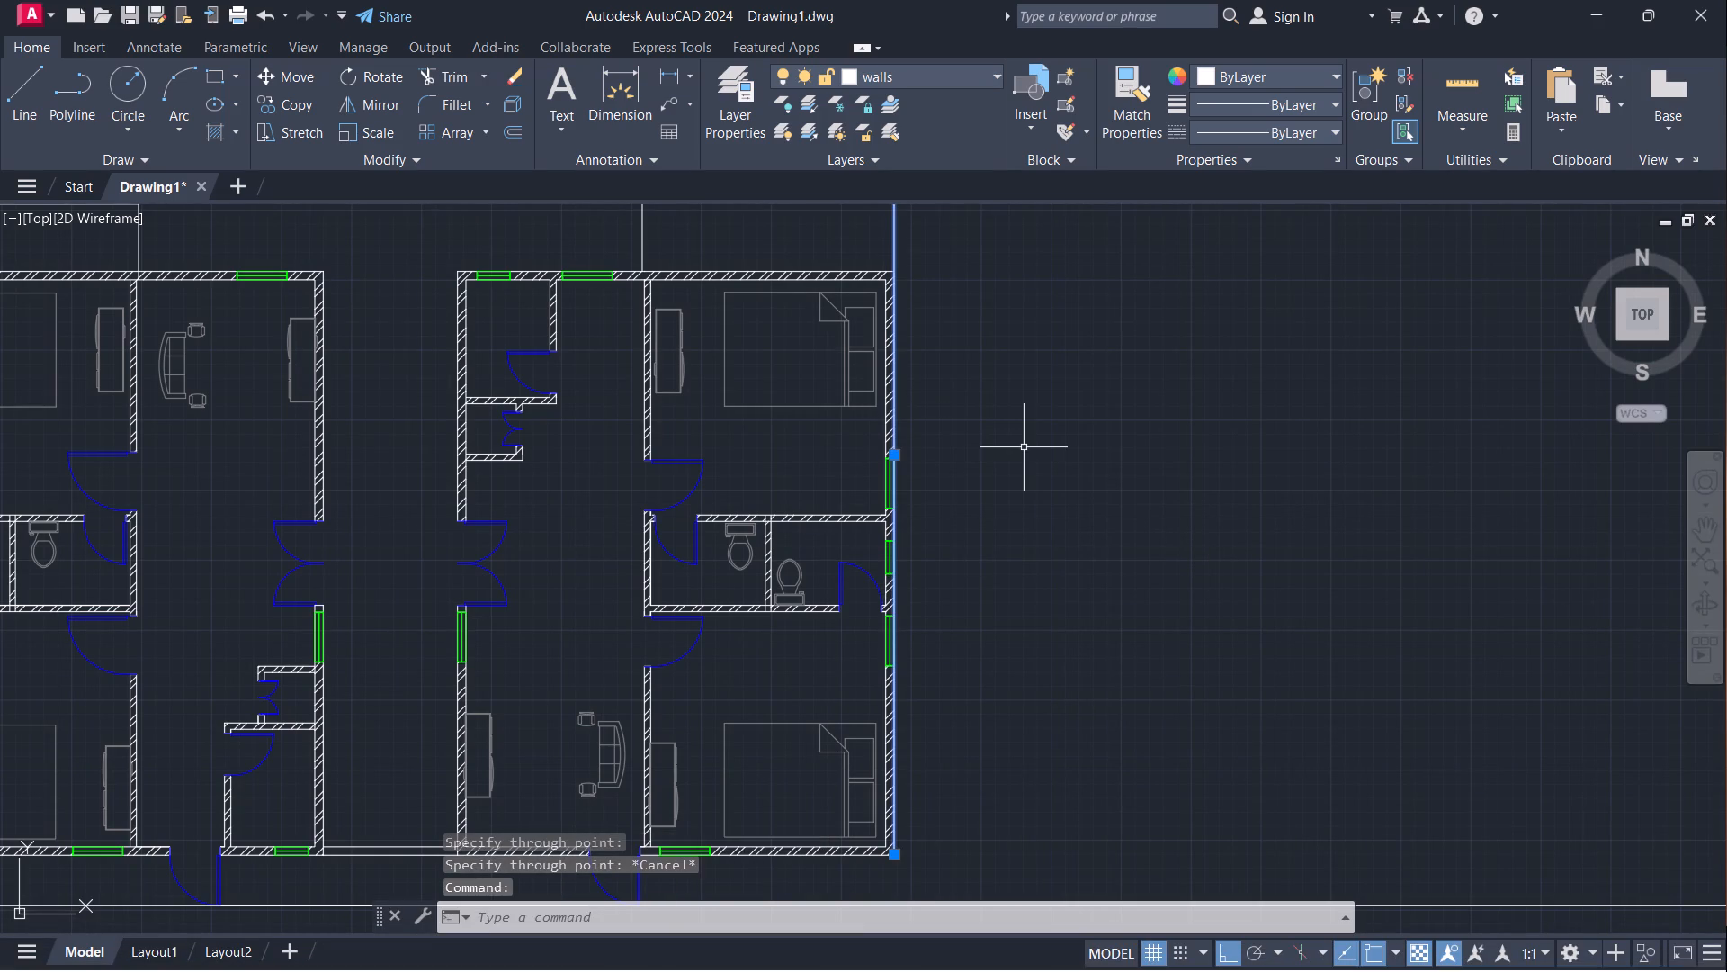
{"action": "key", "text": "o"}
{"action": "key", "text": "Return"}
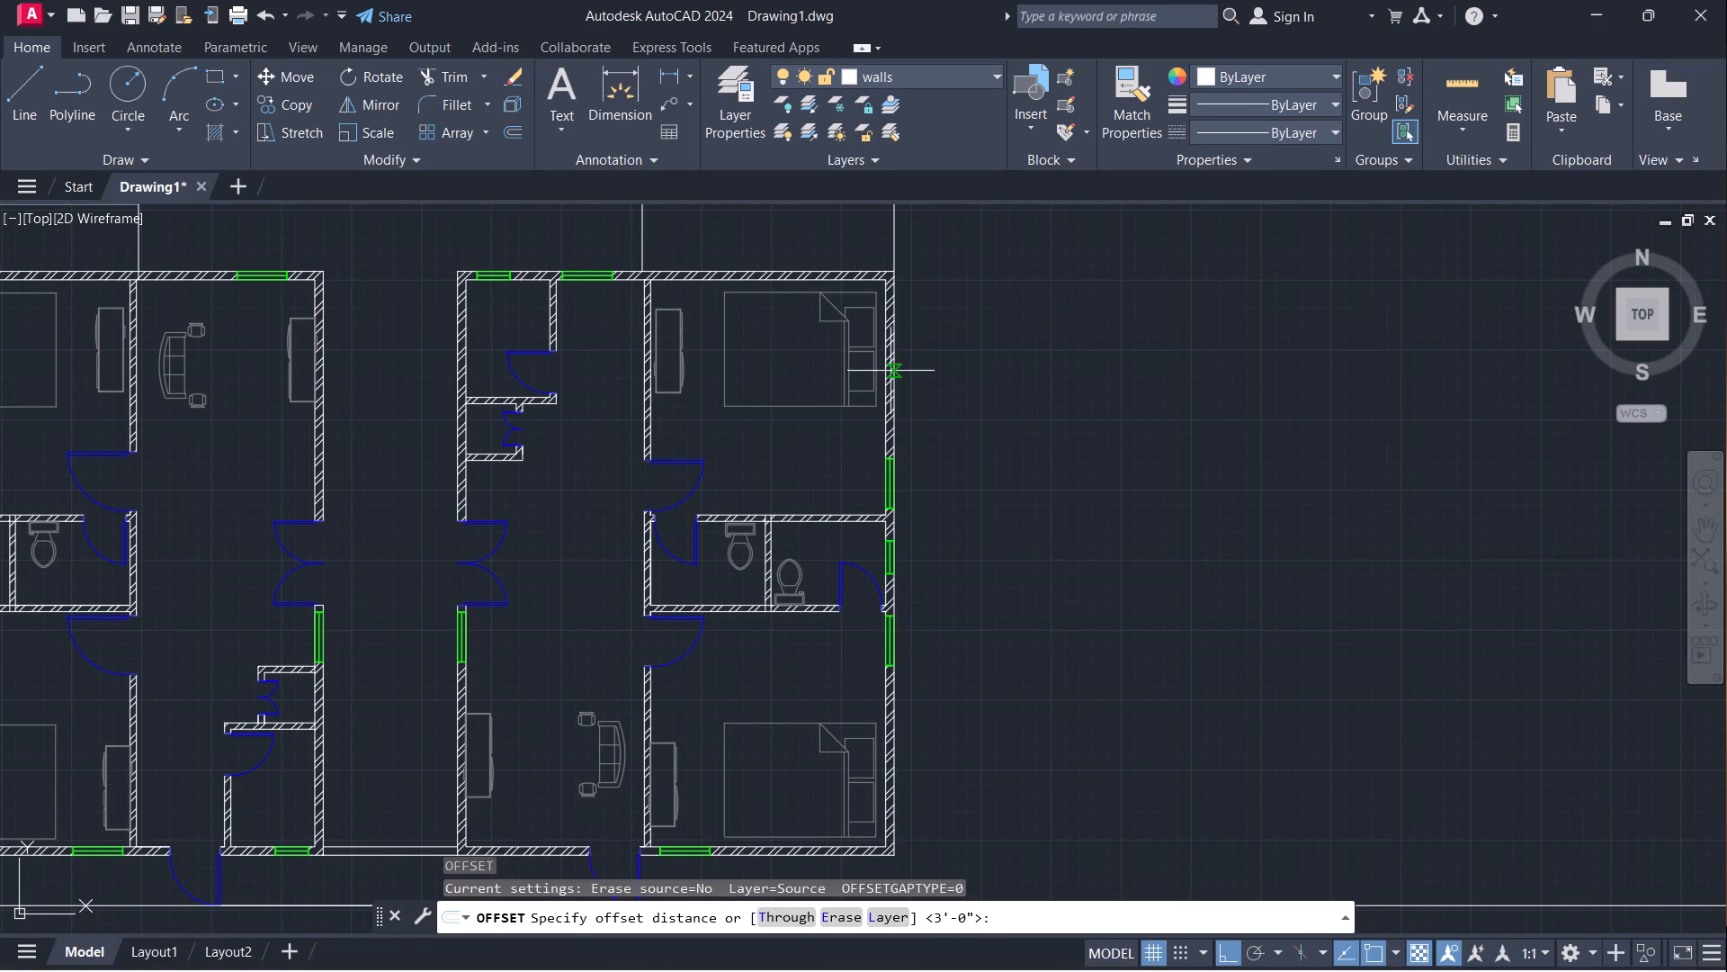
{"action": "left_click_drag", "start_coordinate": [898, 407], "coordinate": [899, 407]}
{"action": "left_click_drag", "start_coordinate": [899, 407], "coordinate": [910, 406]}
{"action": "type", "text": "3'"}
{"action": "key", "text": "Return"}
{"action": "left_click", "coordinate": [1120, 396]}
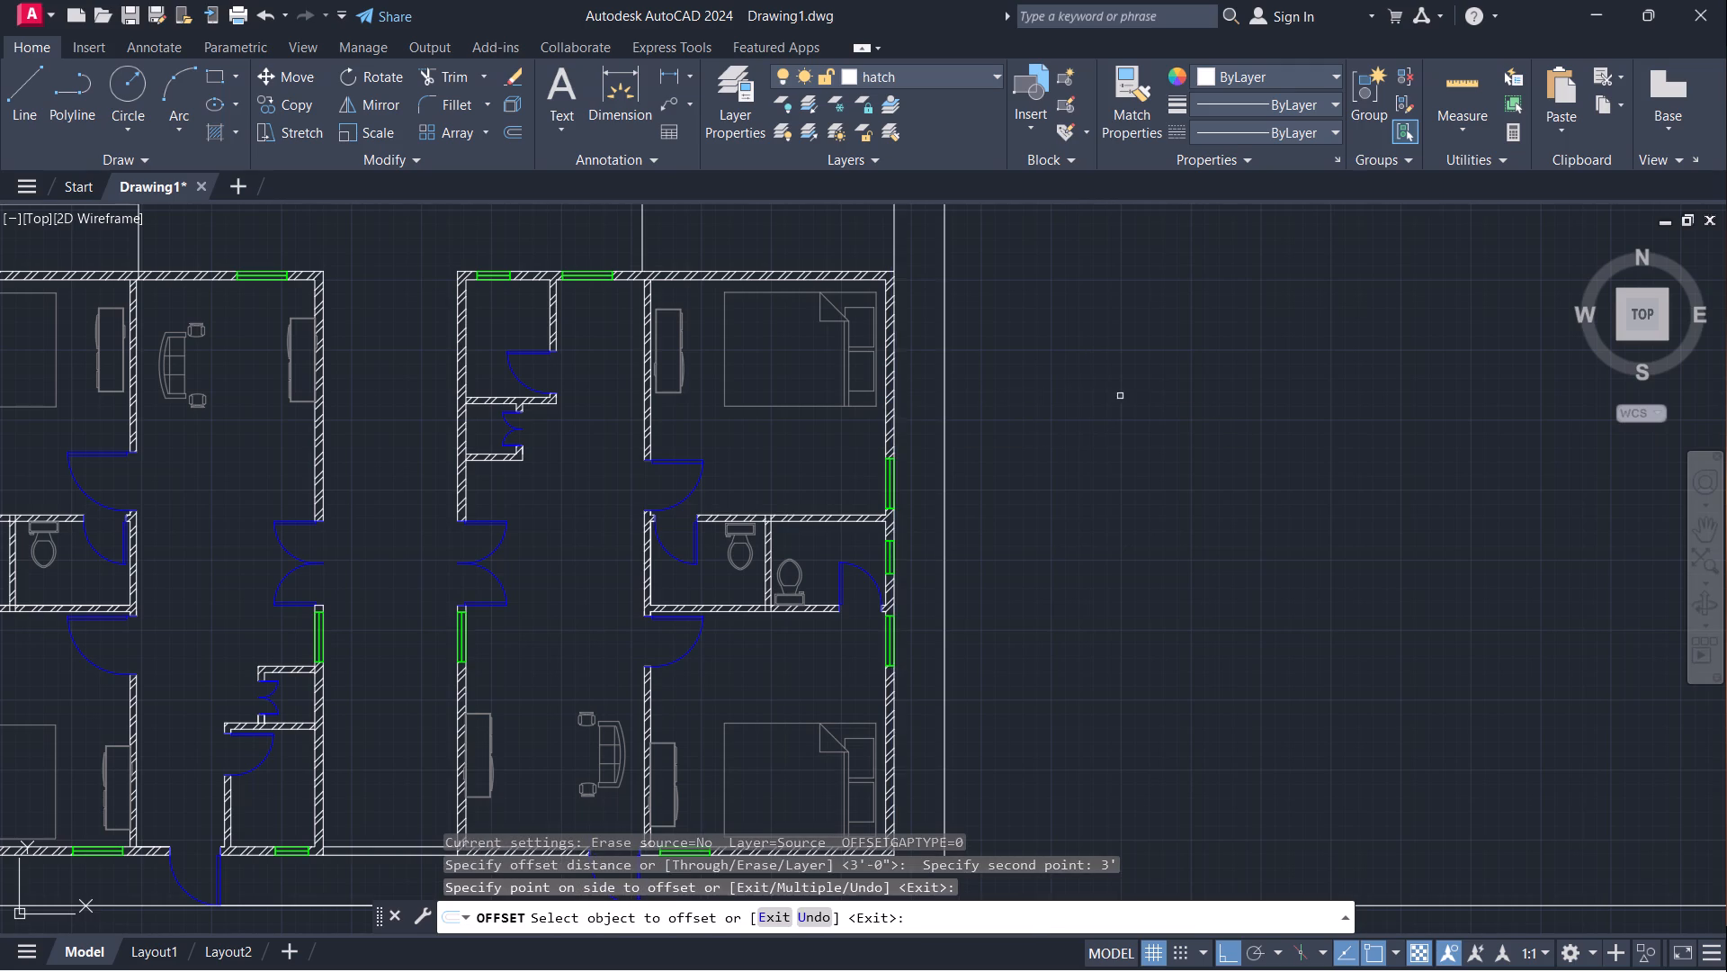
Draw a vertical construction line through the south end of the line offset from the lower block's east wall.
{"action": "scroll", "coordinate": [1206, 372], "scroll_direction": "down", "scroll_amount": 2}
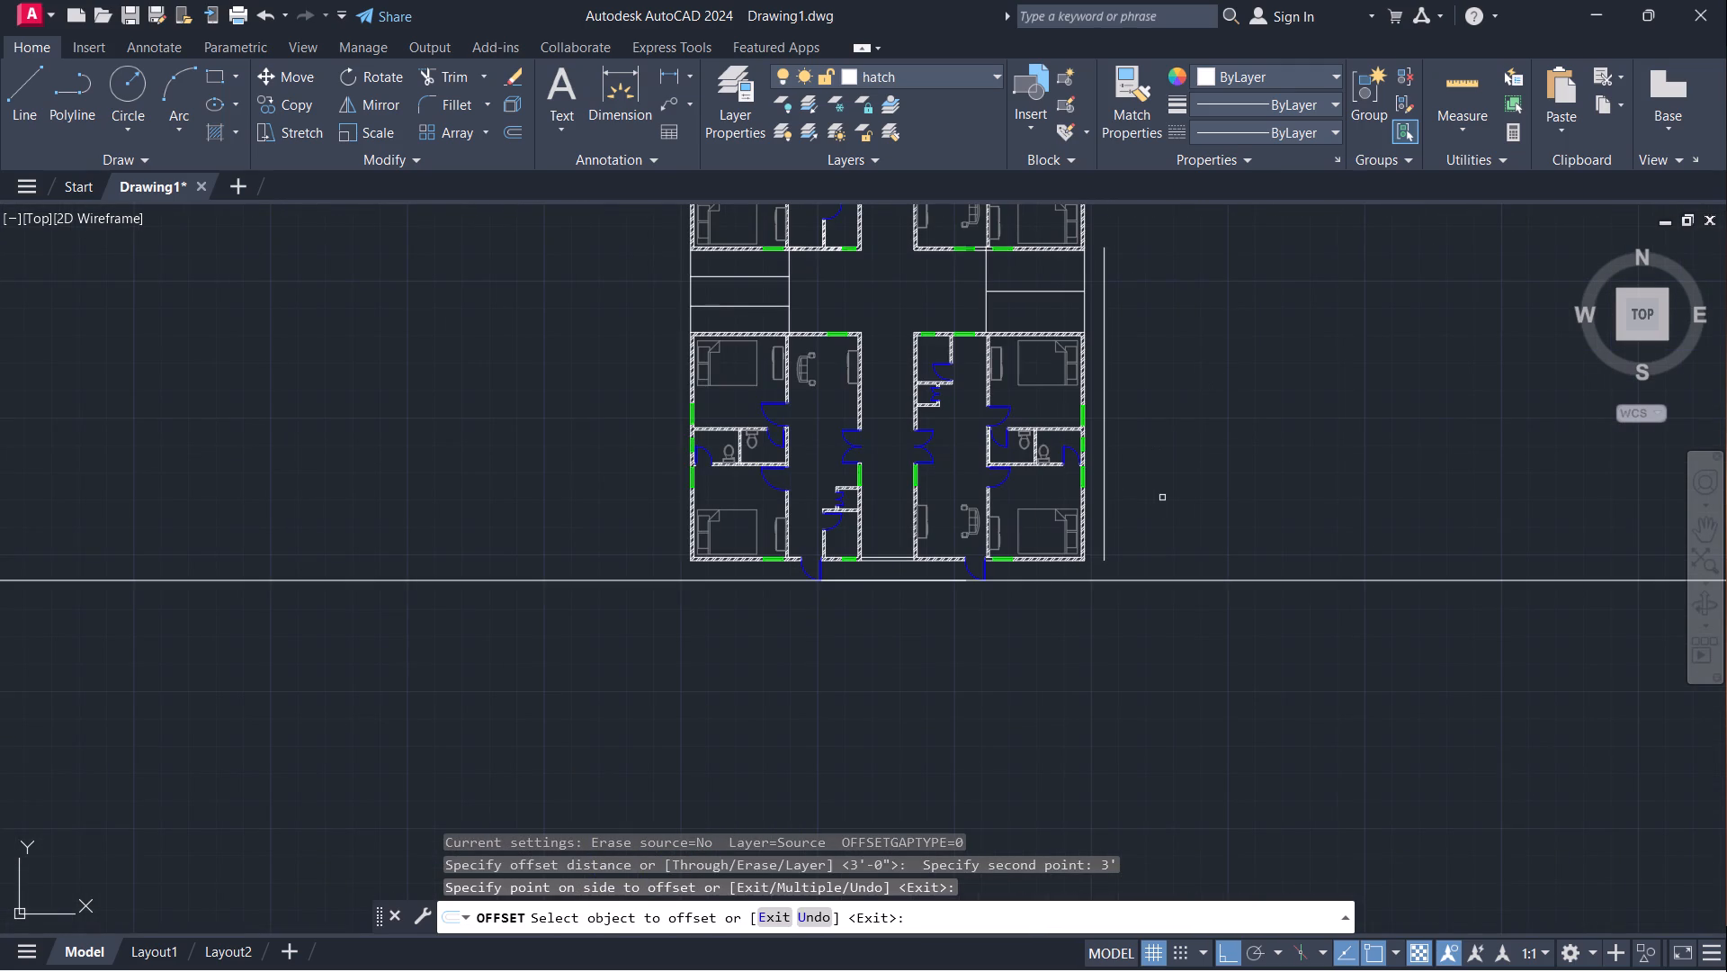
{"action": "middle_click_drag", "start_coordinate": [1170, 492], "coordinate": [1144, 597]}
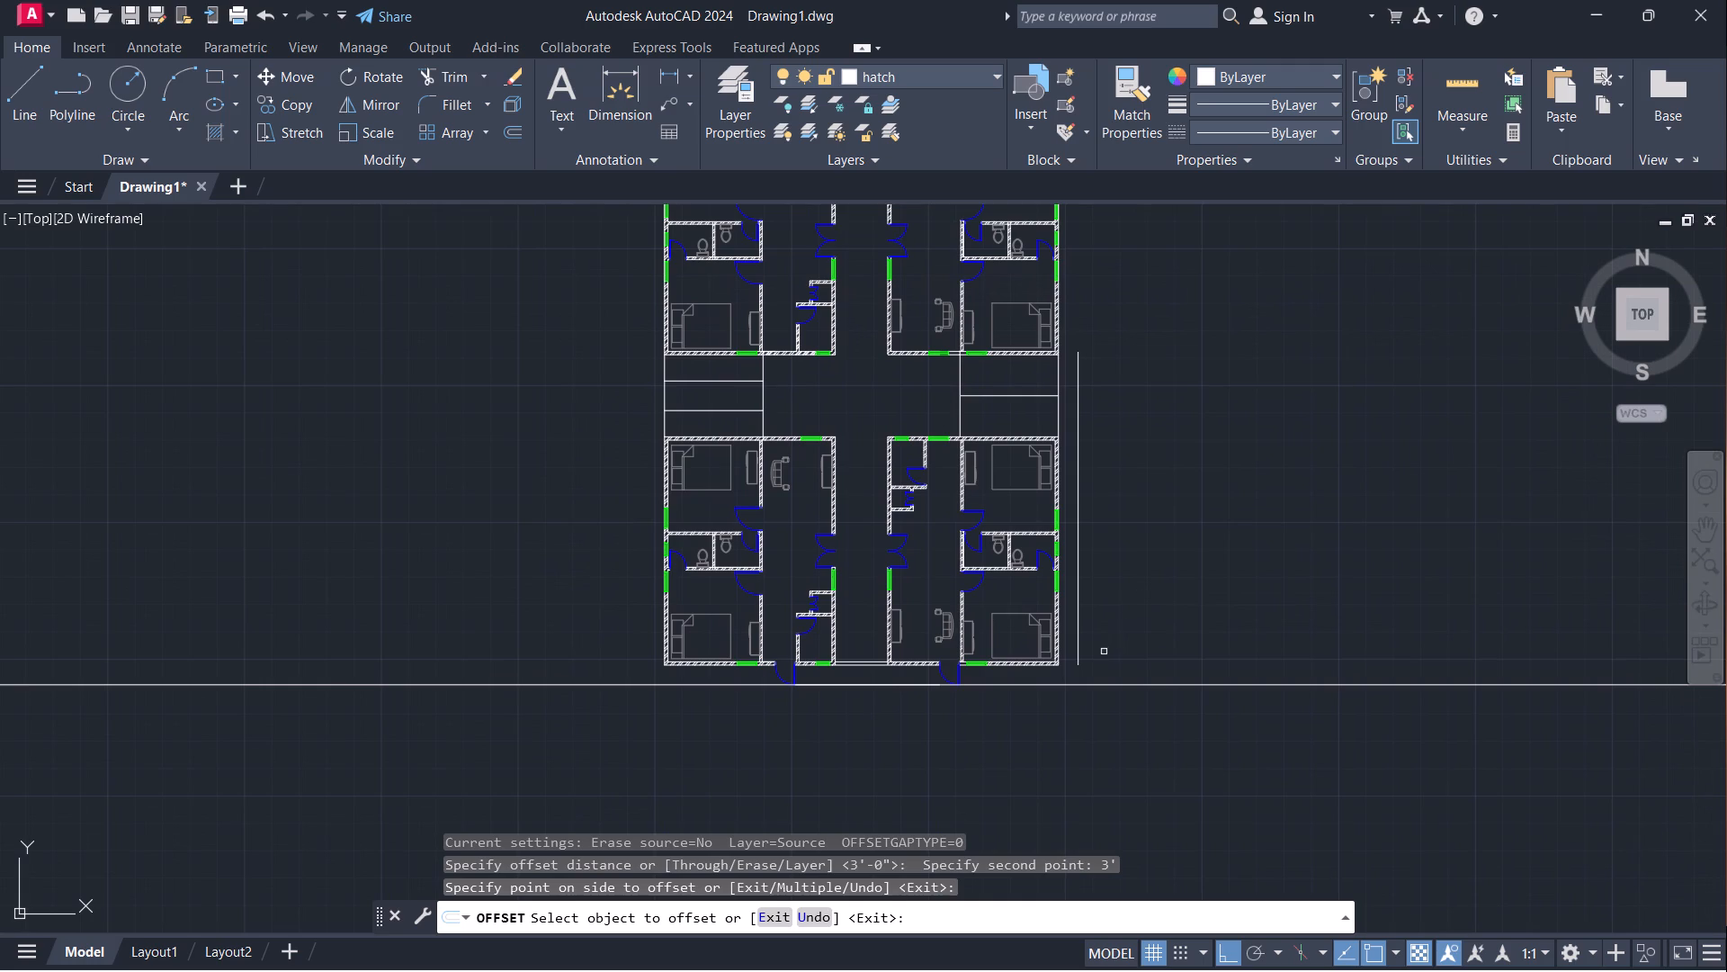
{"action": "scroll", "coordinate": [1105, 660], "scroll_direction": "up", "scroll_amount": 2}
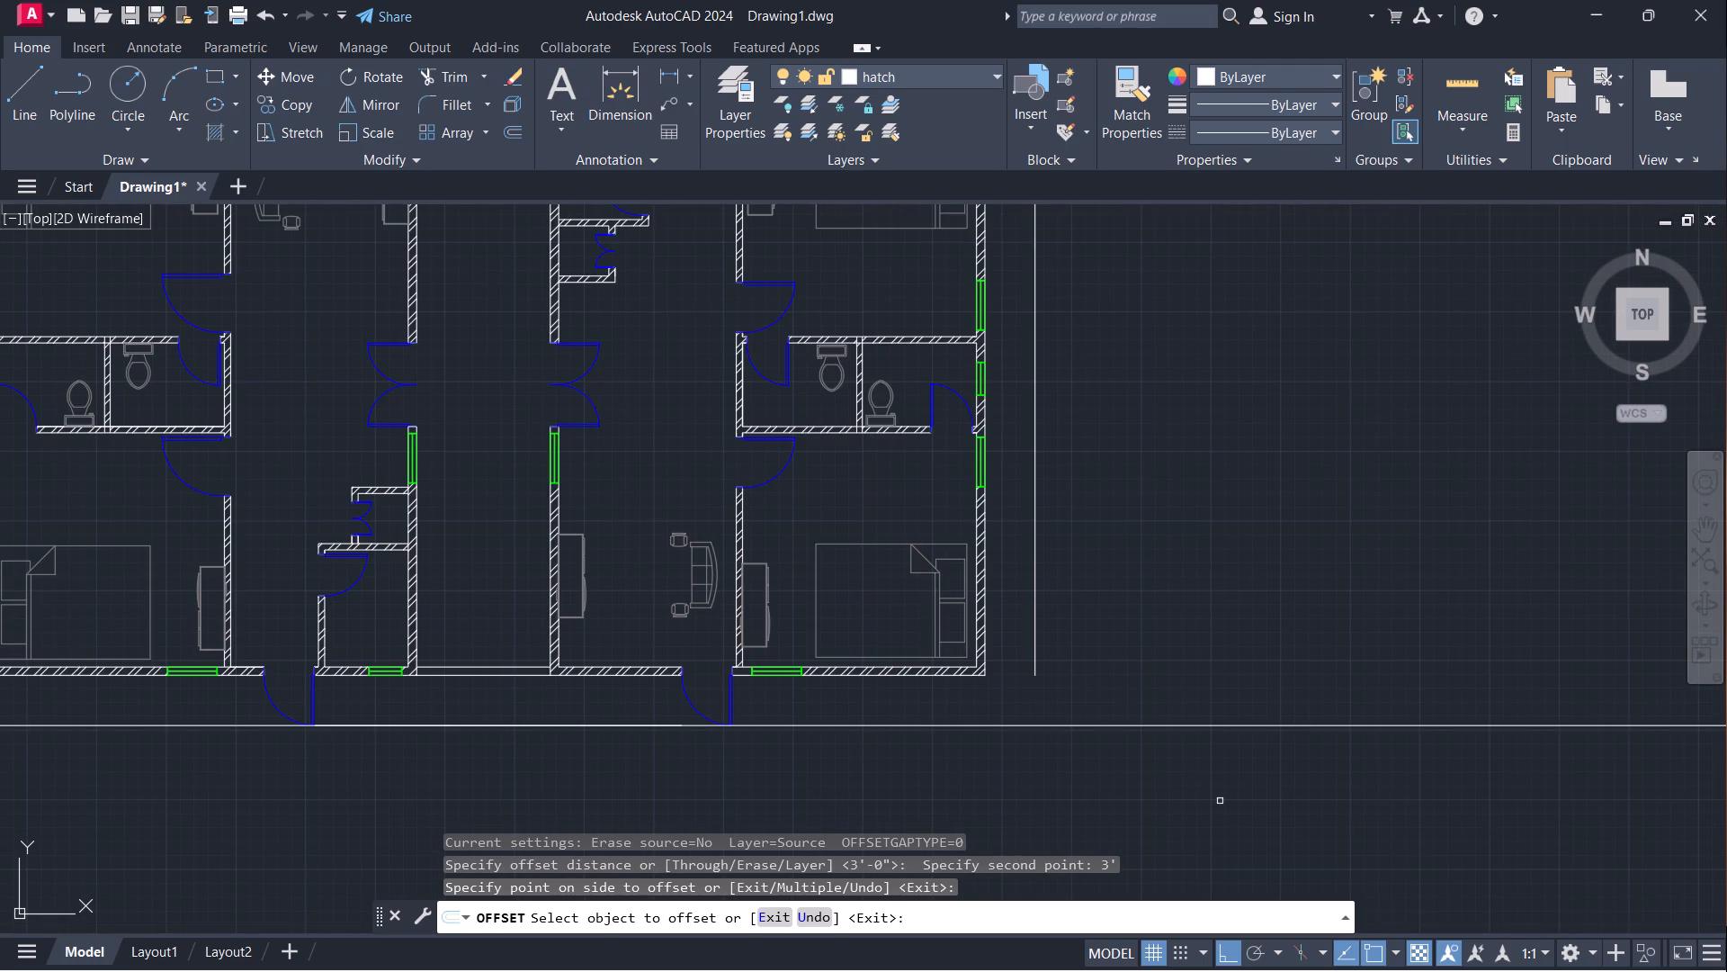
{"action": "type", "text": "xl"}
{"action": "key", "text": "Return"}
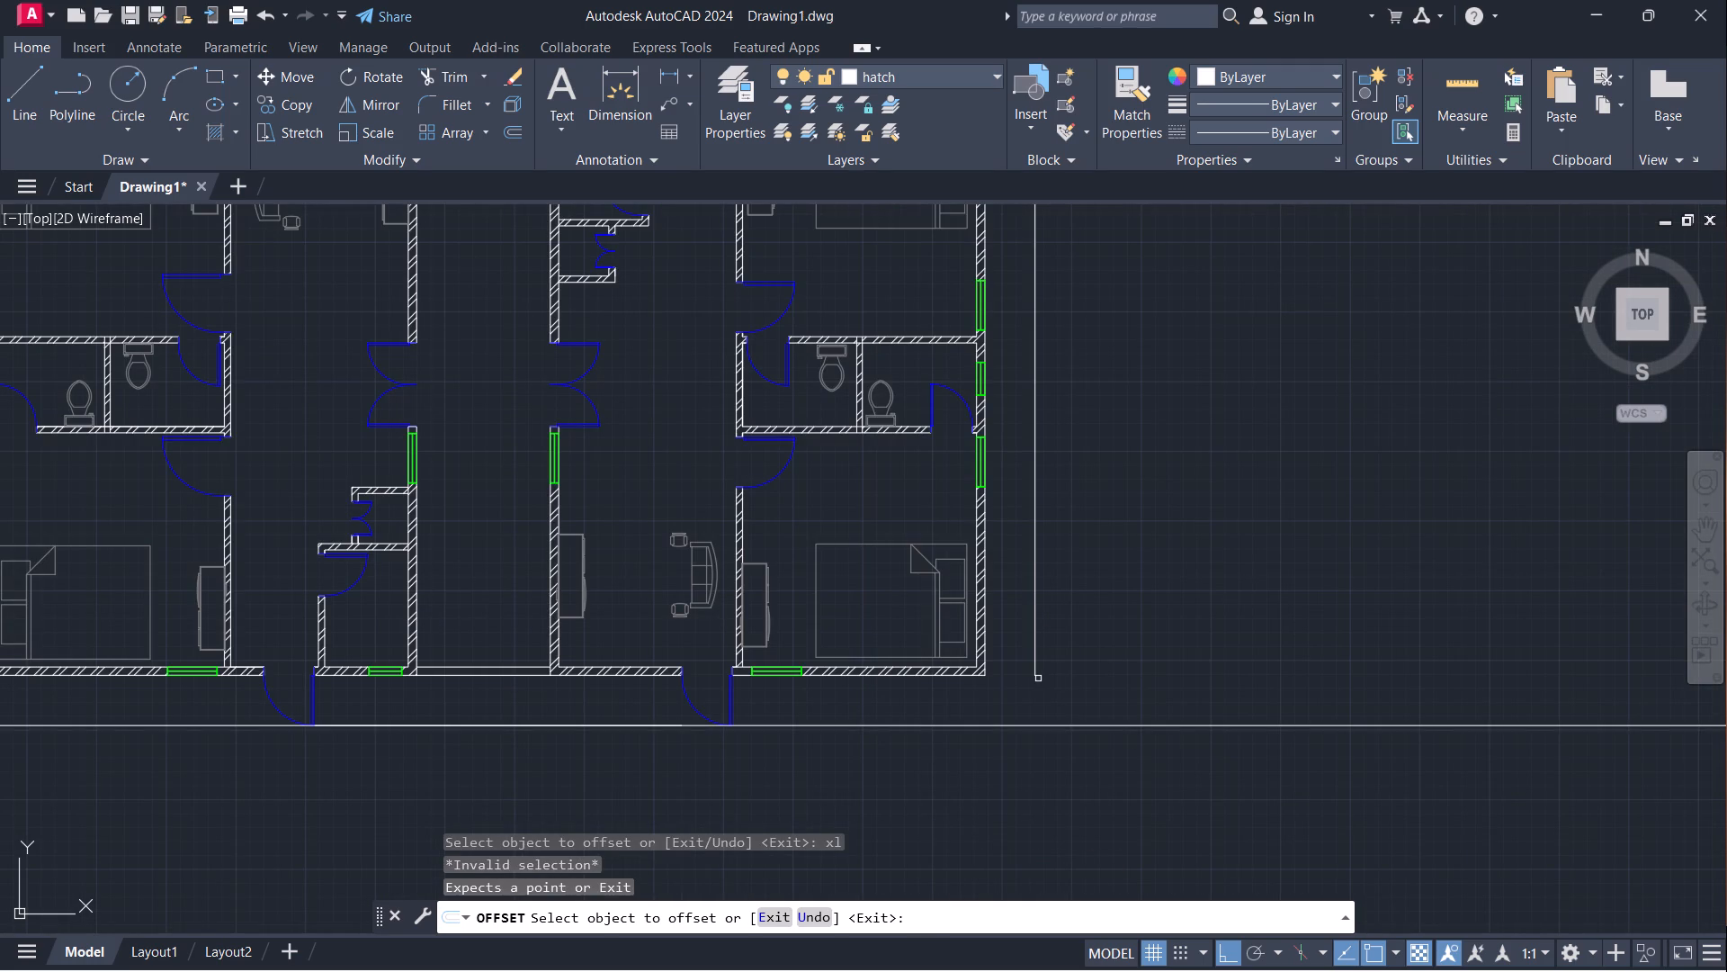
{"action": "key", "text": "Escape"}
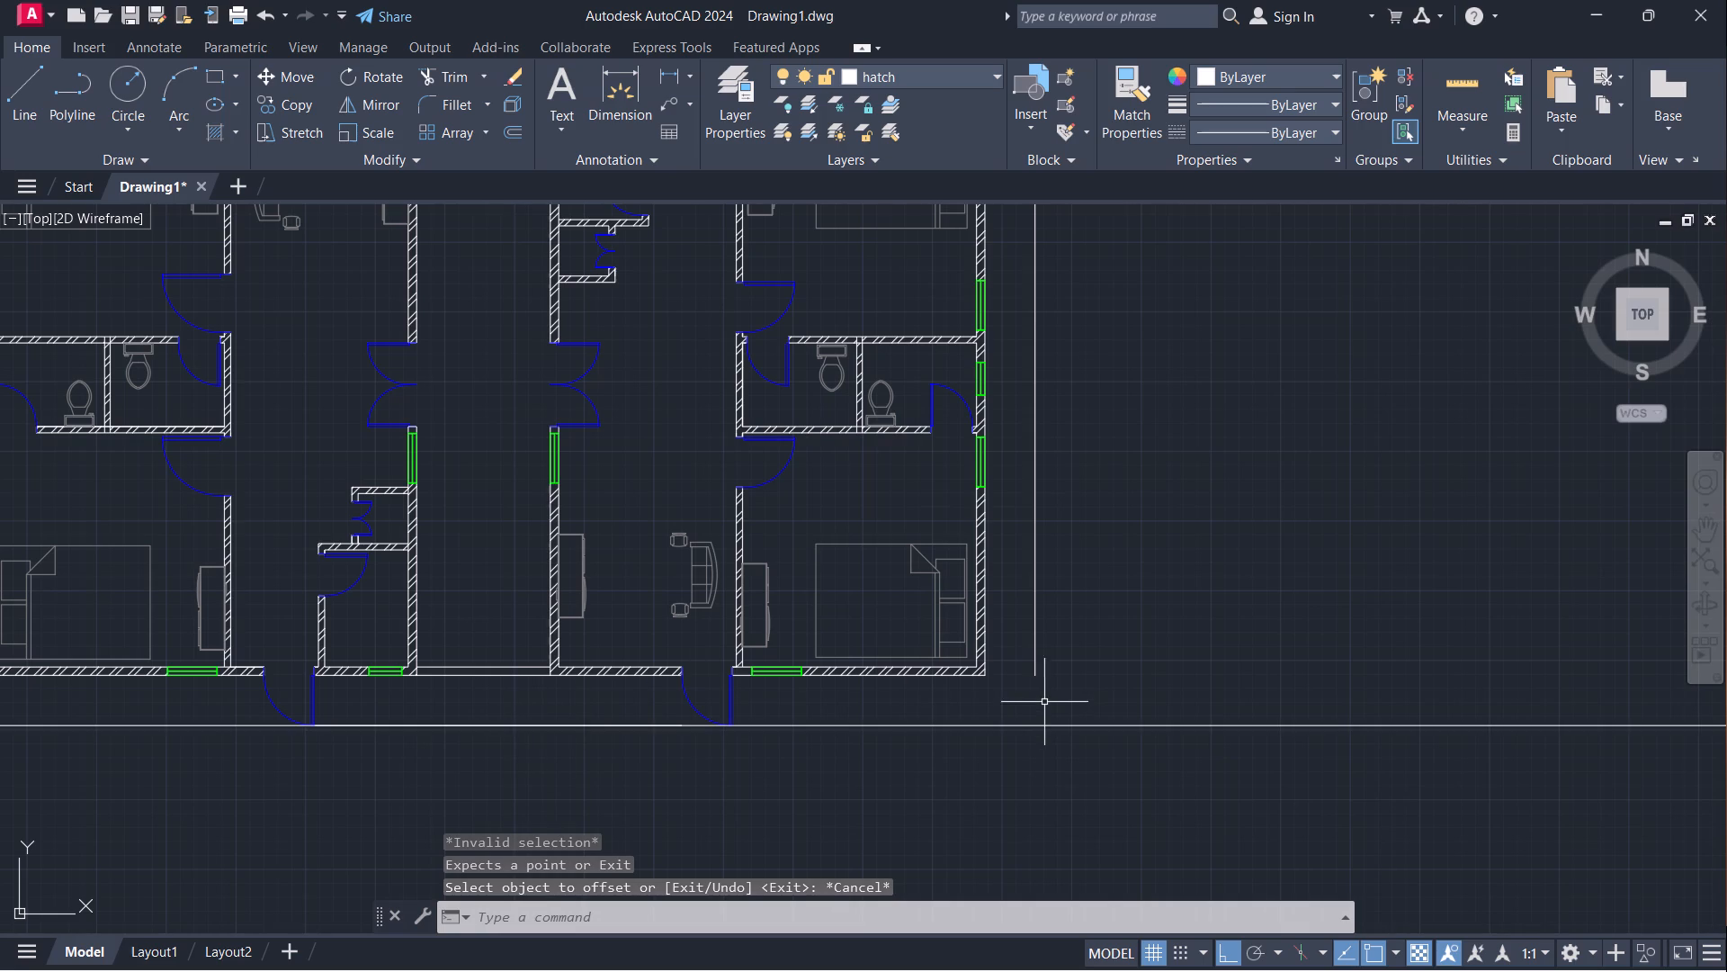
{"action": "key", "text": "x"}
{"action": "key", "text": "l"}
{"action": "key", "text": "Return"}
{"action": "left_click", "coordinate": [1038, 684]}
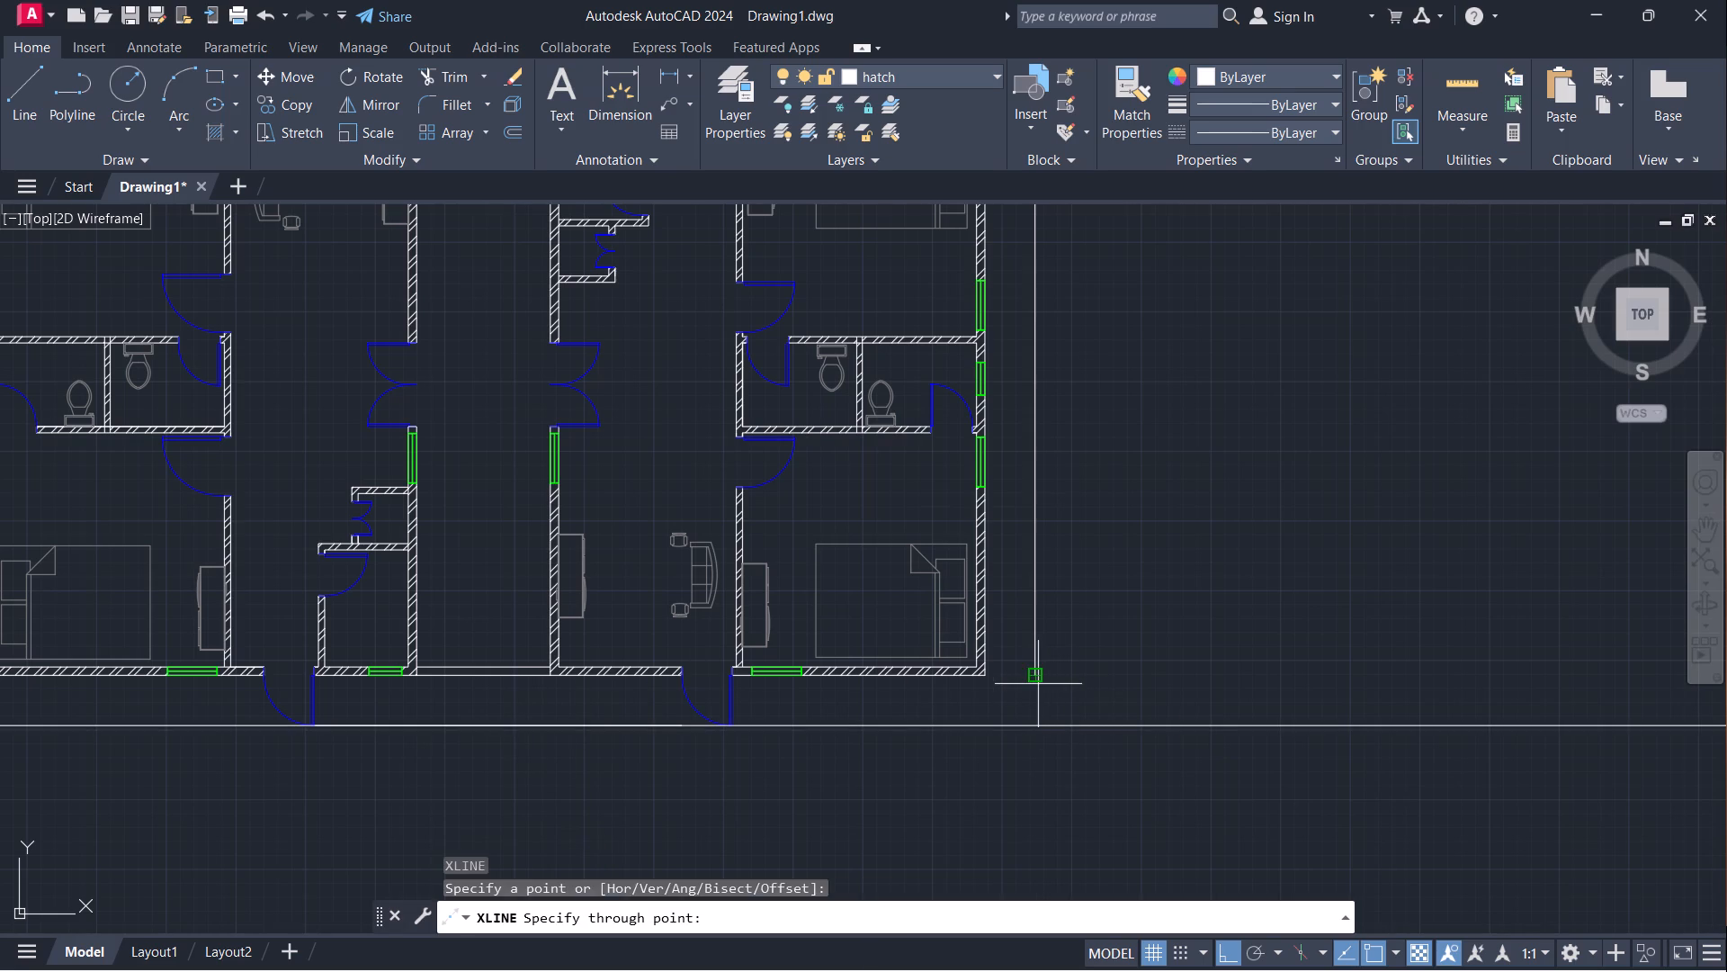
{"action": "left_click", "coordinate": [1032, 777]}
{"action": "key", "text": "Escape"}
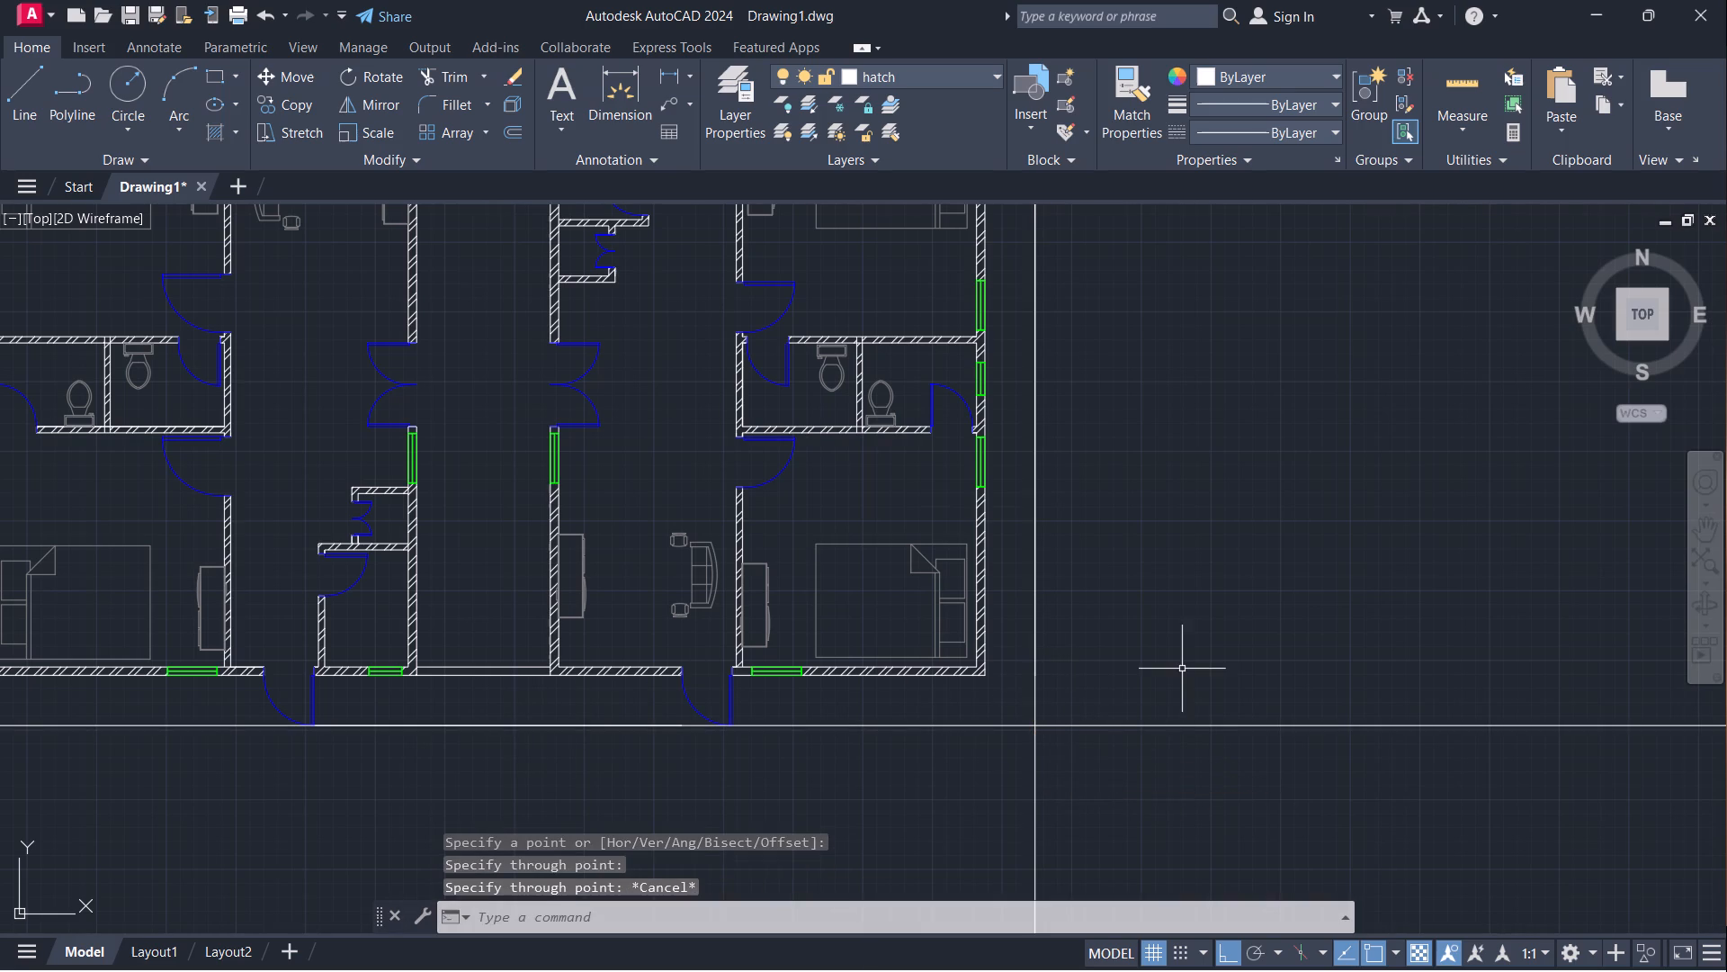
Offset the upper block's outer north wall line between its two entrance doors 3' outward to the north.
{"action": "scroll", "coordinate": [1182, 669], "scroll_direction": "down", "scroll_amount": 3}
{"action": "middle_click_drag", "start_coordinate": [1235, 539], "coordinate": [1214, 691]}
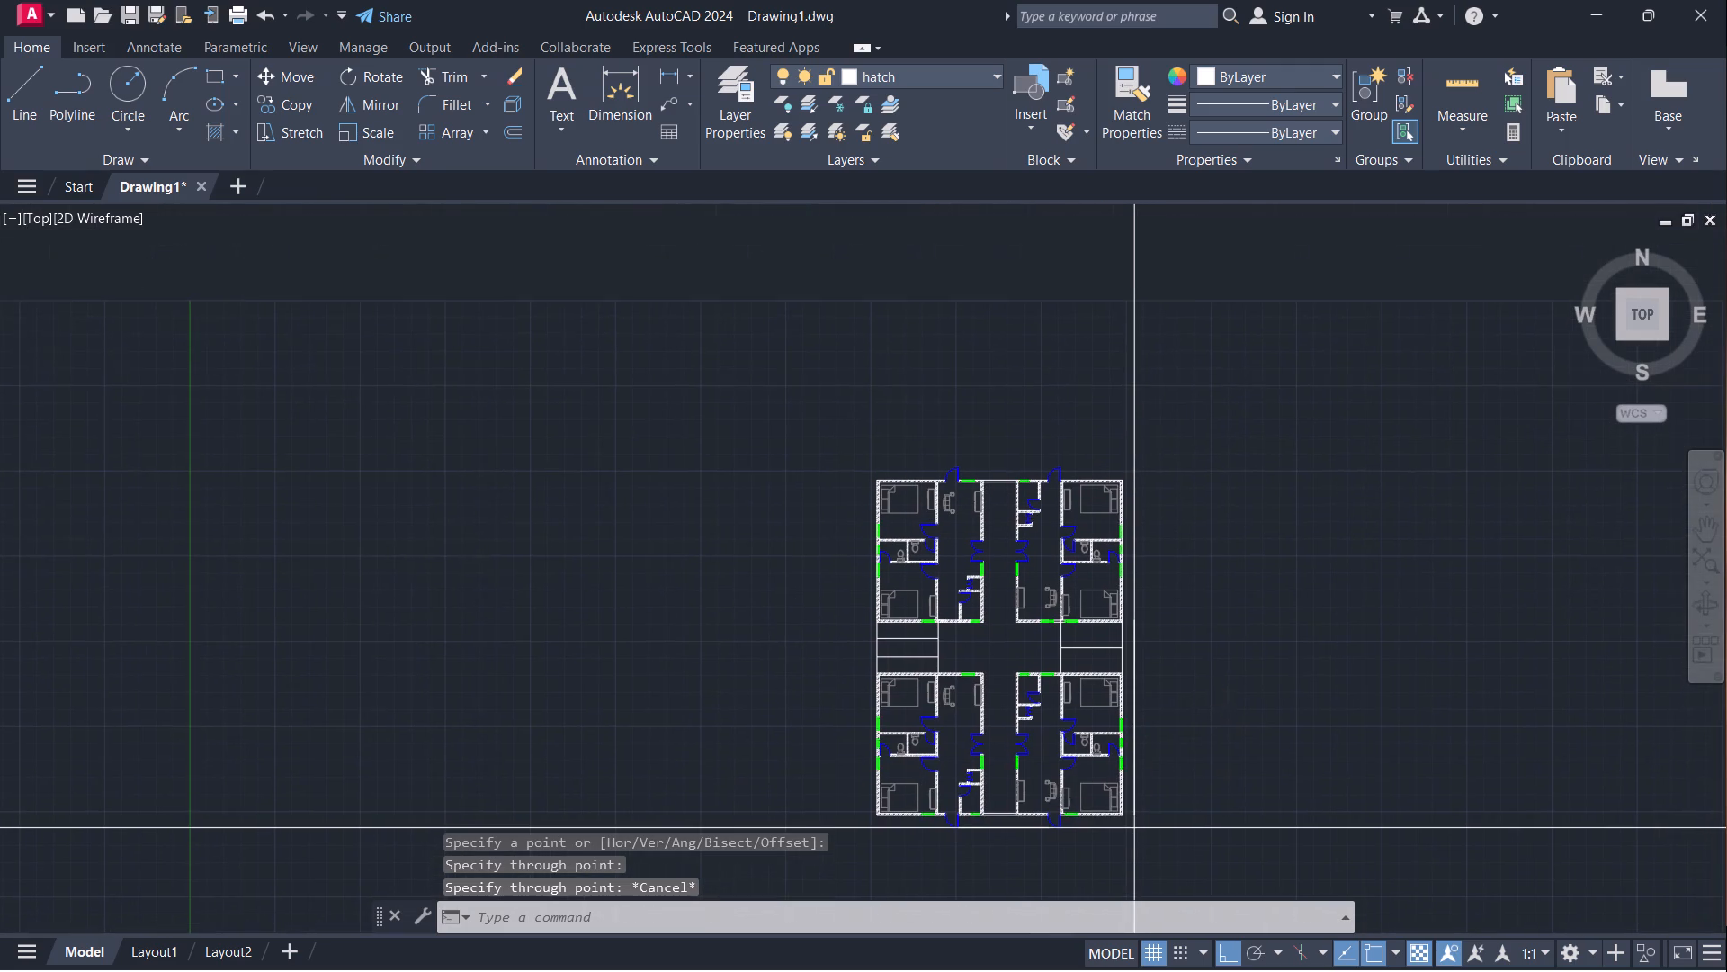
{"action": "scroll", "coordinate": [1013, 457], "scroll_direction": "up", "scroll_amount": 2}
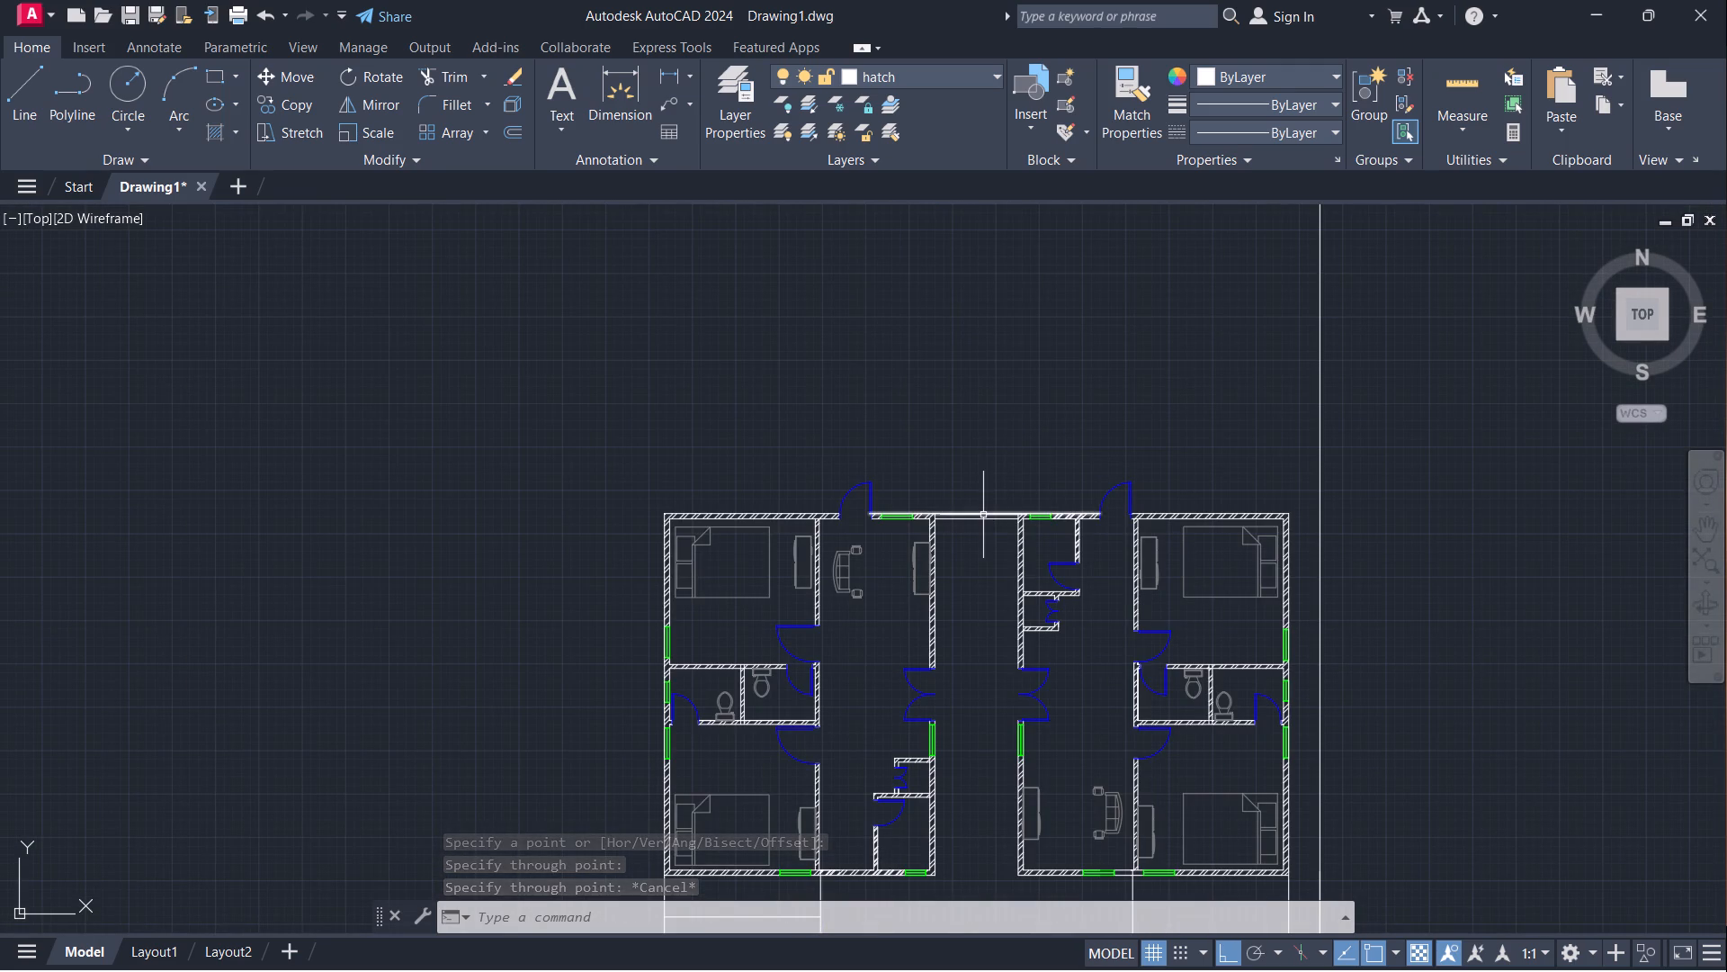
{"action": "left_click", "coordinate": [983, 515]}
{"action": "key", "text": "o"}
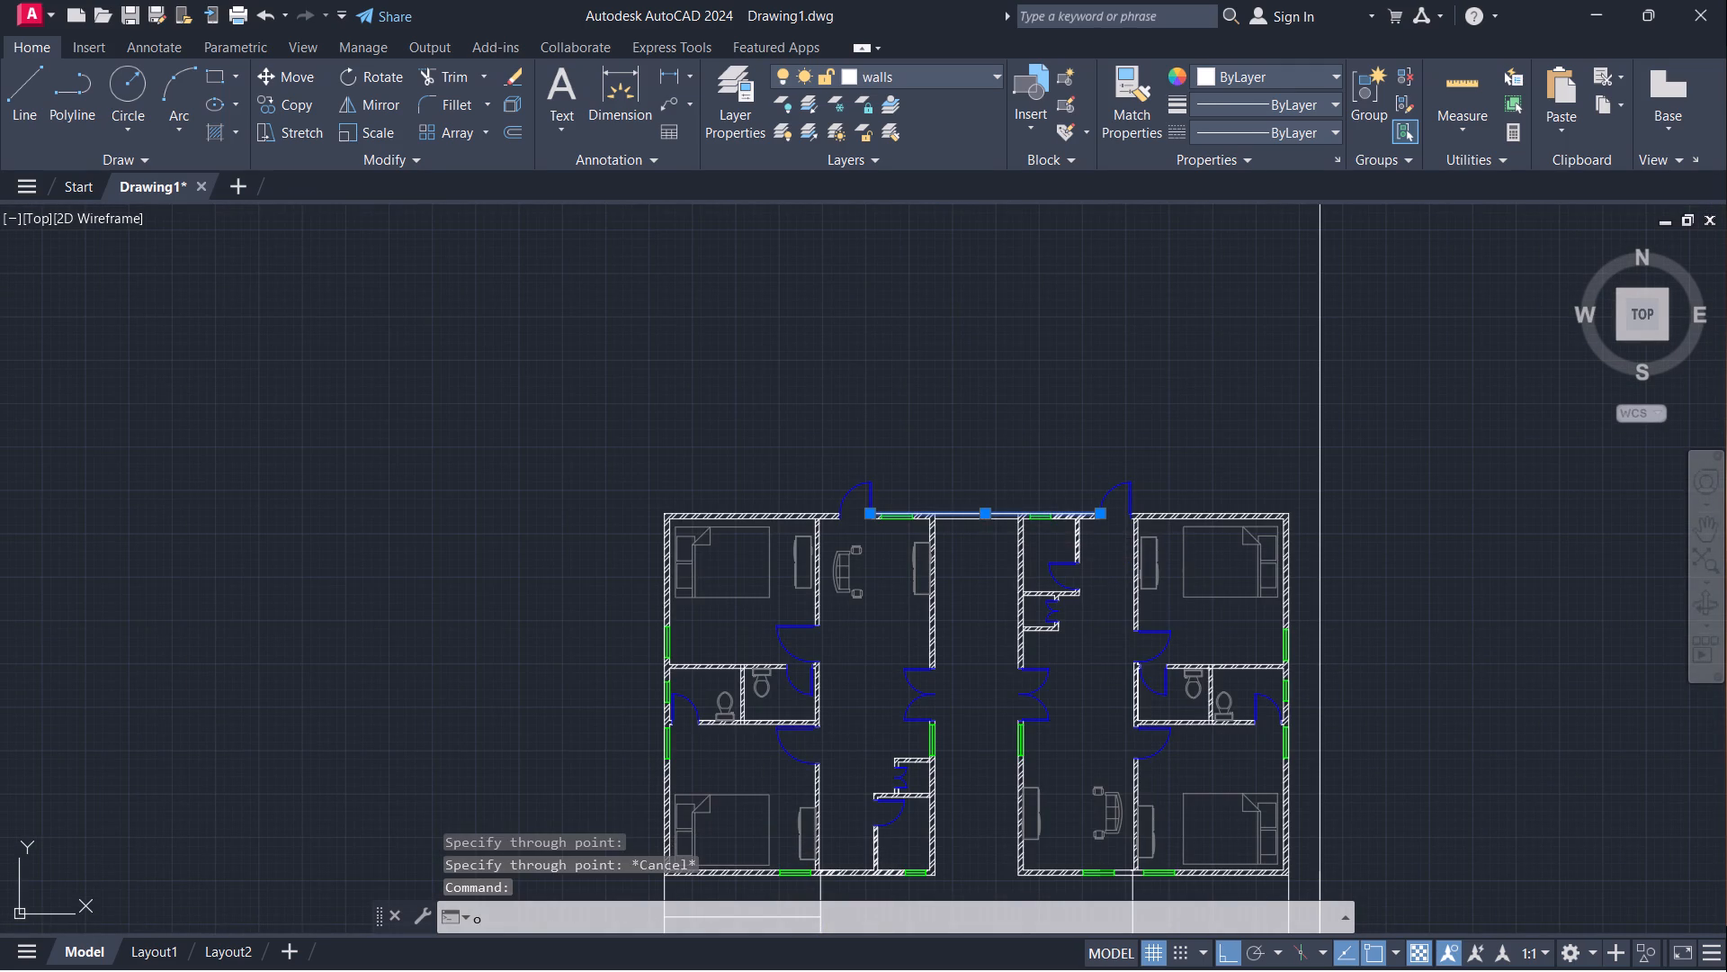
{"action": "key", "text": "Return"}
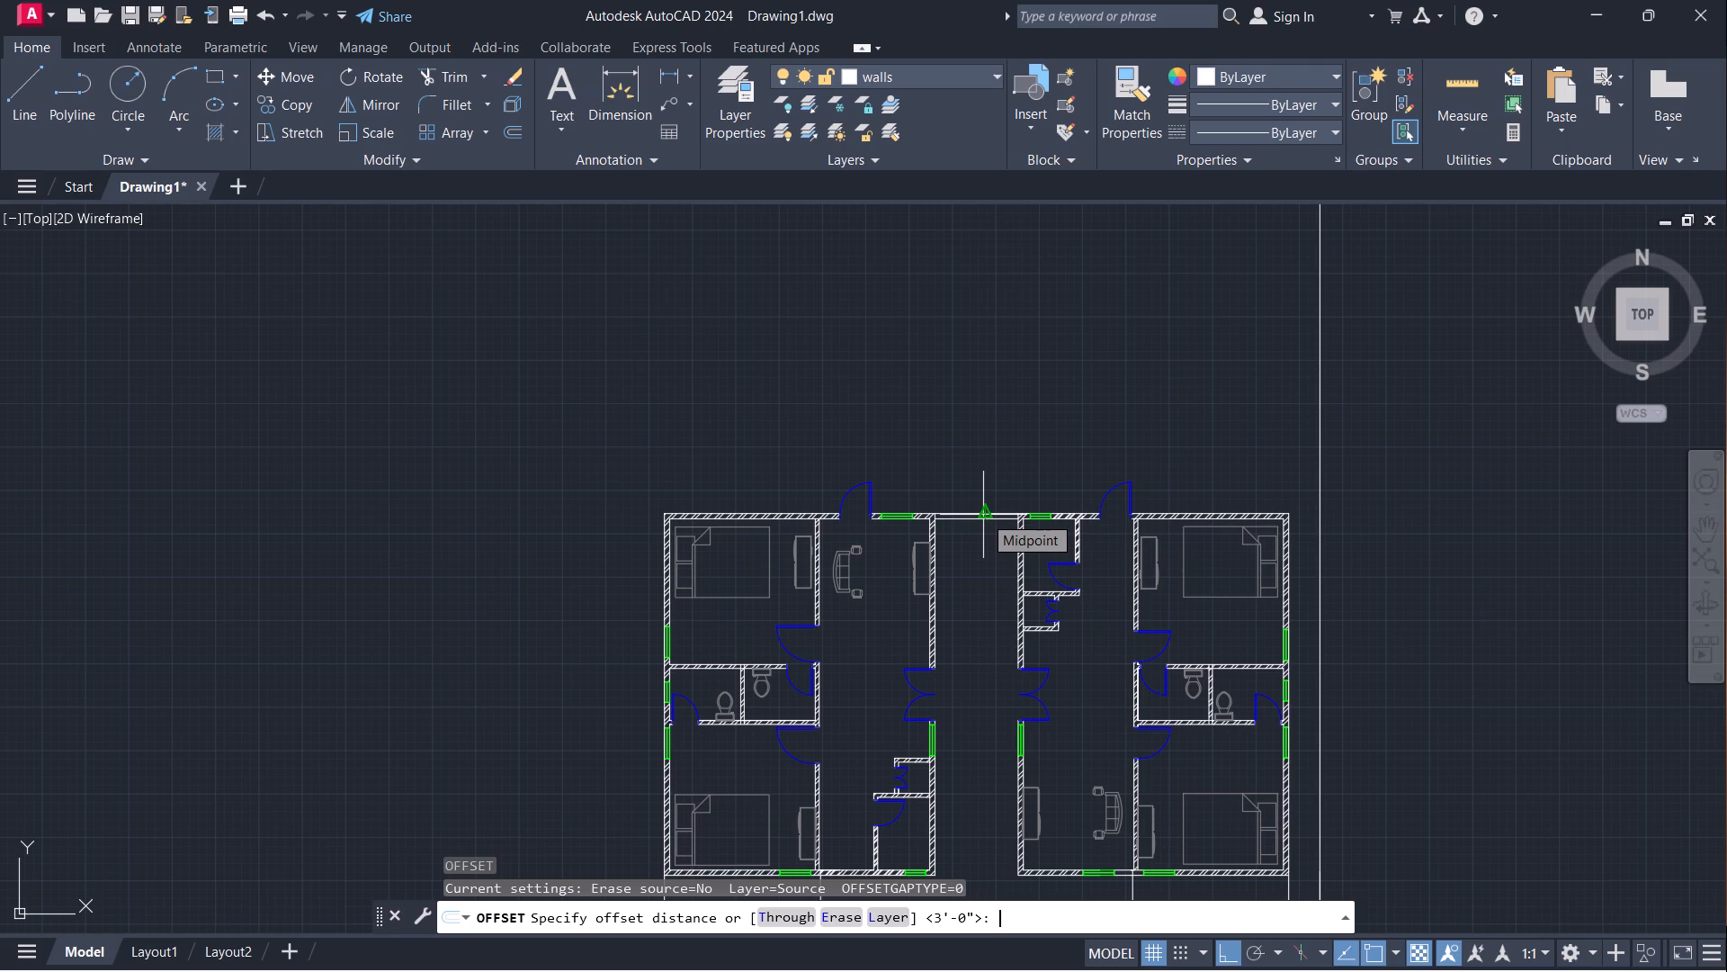
{"action": "scroll", "coordinate": [969, 491], "scroll_direction": "up", "scroll_amount": 3}
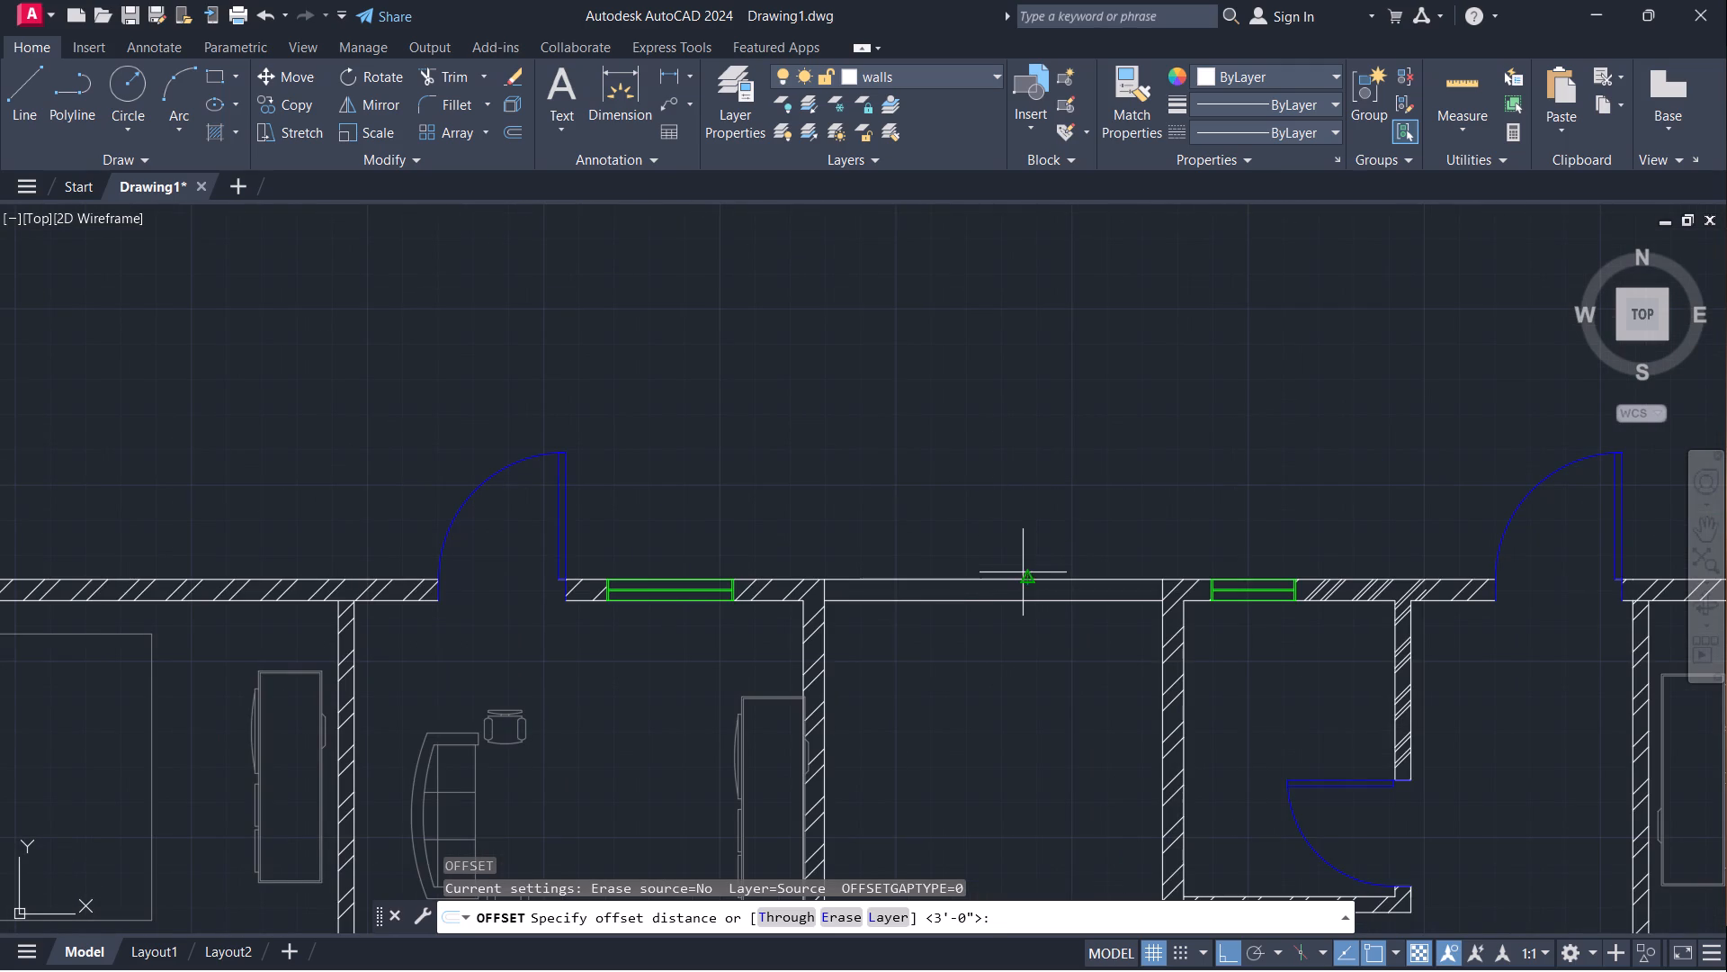
{"action": "left_click", "coordinate": [1021, 579]}
{"action": "type", "text": "3'"}
{"action": "key", "text": "Return"}
{"action": "left_click", "coordinate": [1036, 398]}
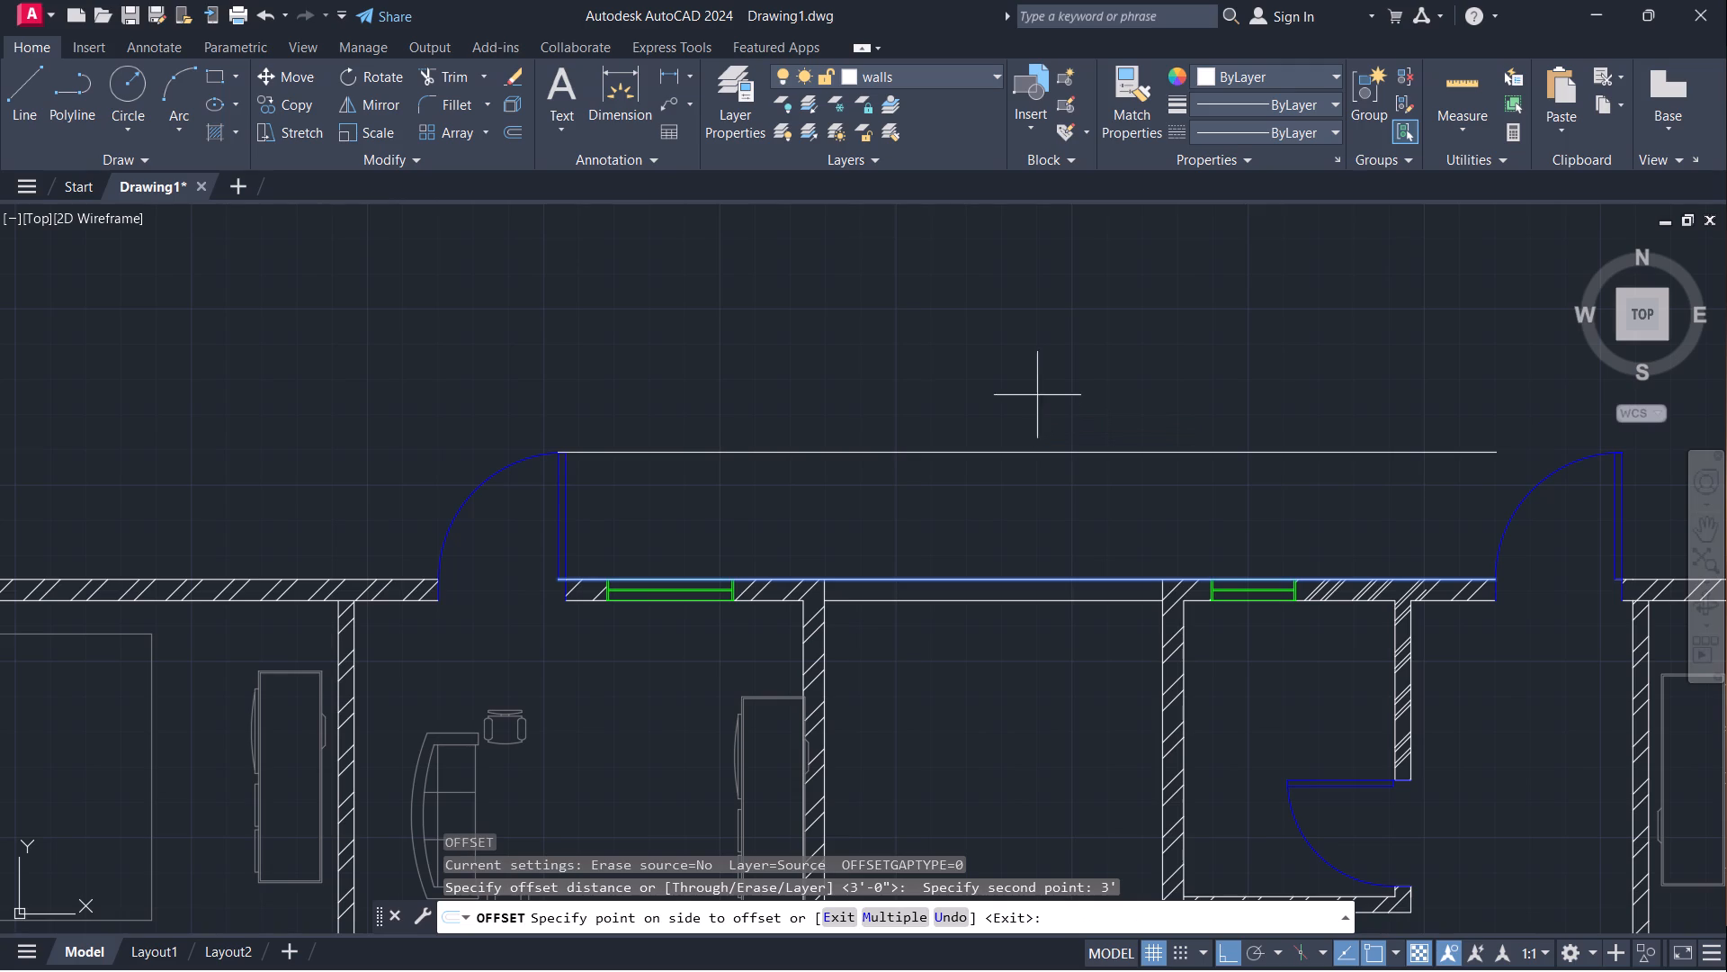
{"action": "scroll", "coordinate": [1216, 390], "scroll_direction": "down", "scroll_amount": 3}
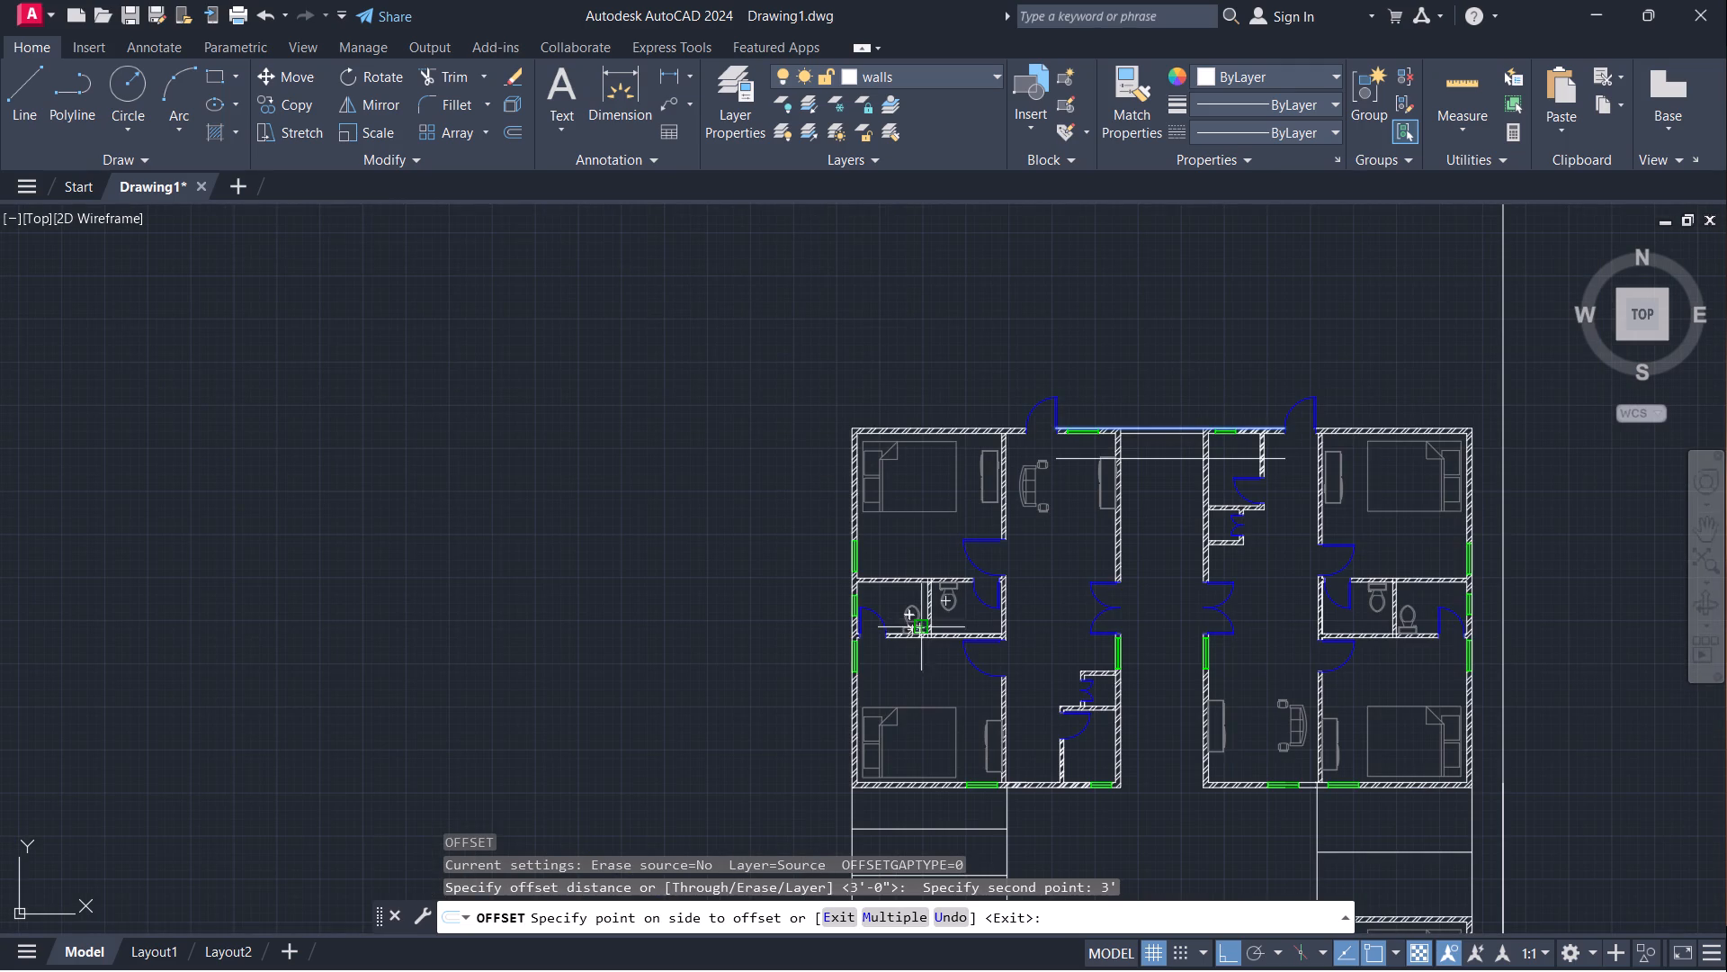
{"action": "left_click_drag", "start_coordinate": [1194, 321], "coordinate": [1204, 310]}
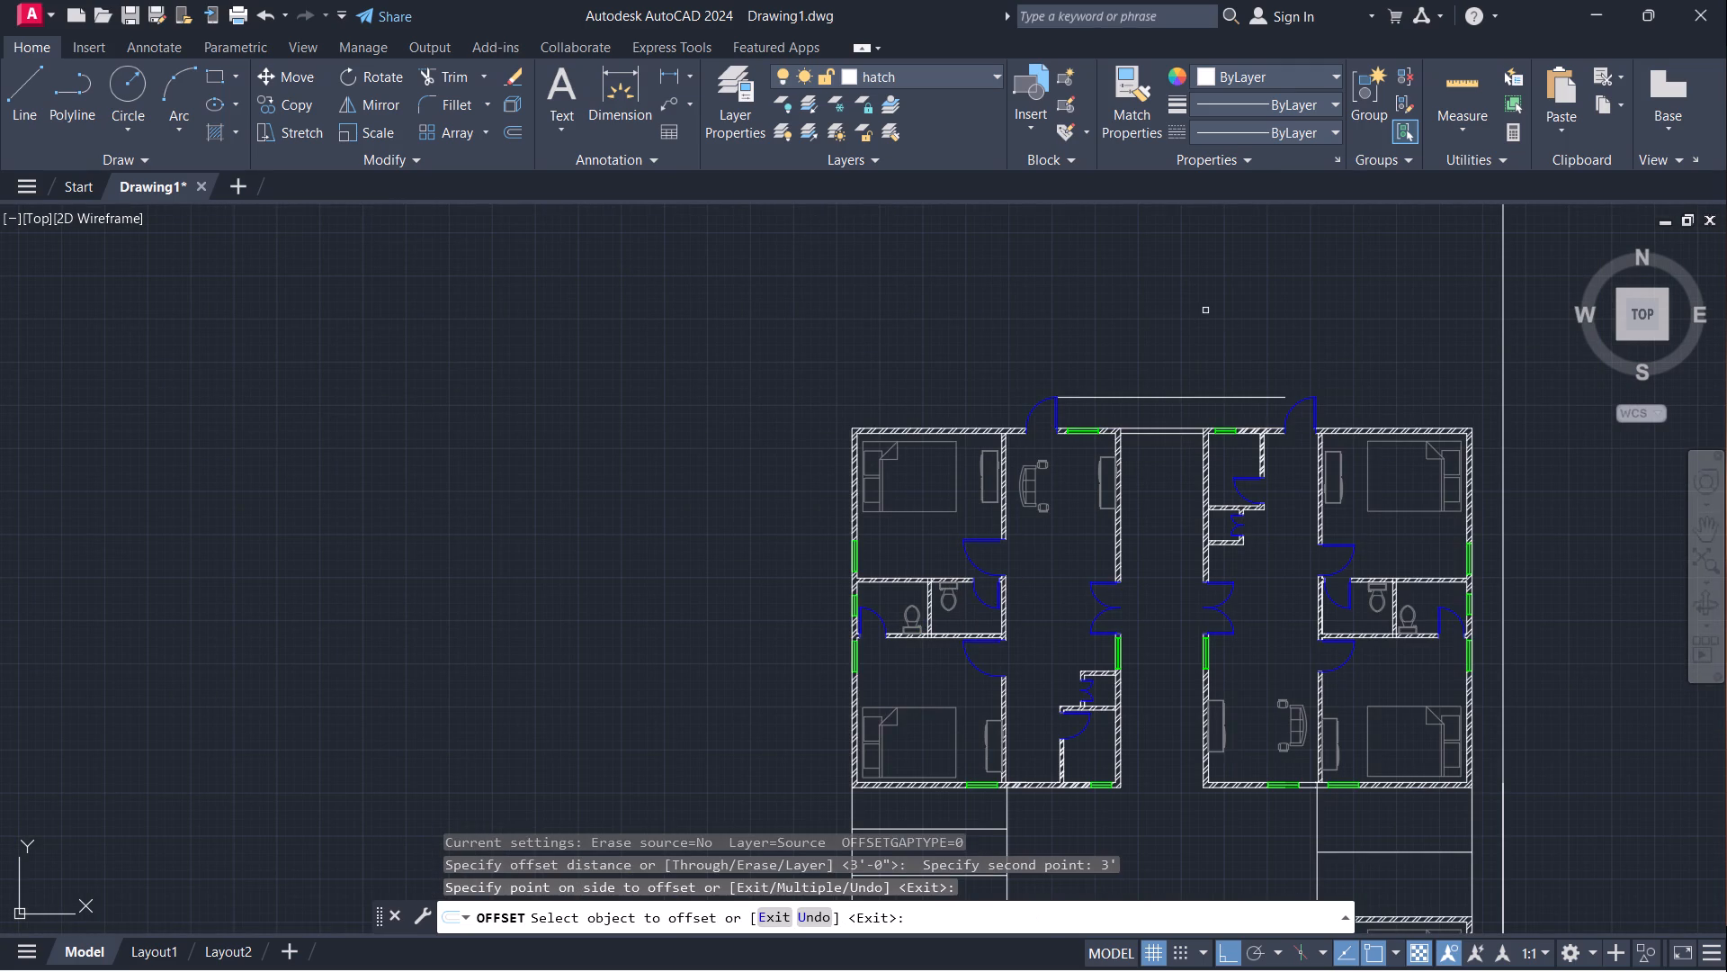
Extend the line offset from the north wall eastward to the open leaf of the upper block's east entrance door.
{"action": "key", "text": "r"}
{"action": "key", "text": "BackSpace"}
{"action": "type", "text": "ex"}
{"action": "key", "text": "Return"}
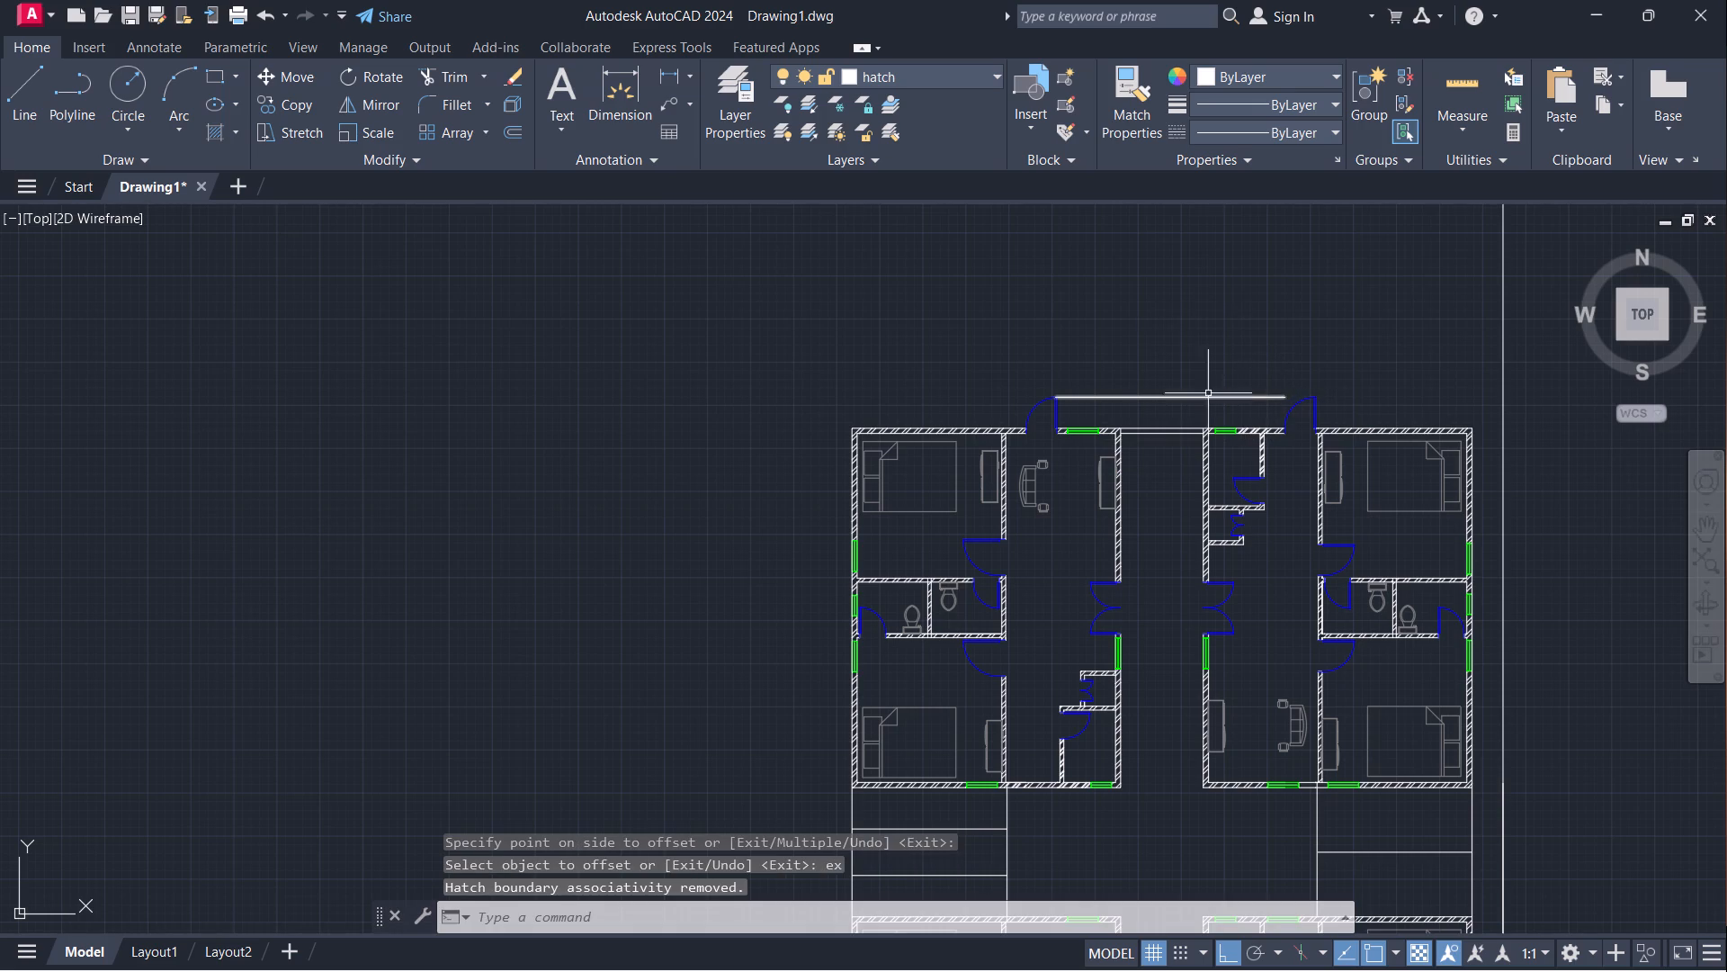
{"action": "key", "text": "e"}
{"action": "key", "text": "x"}
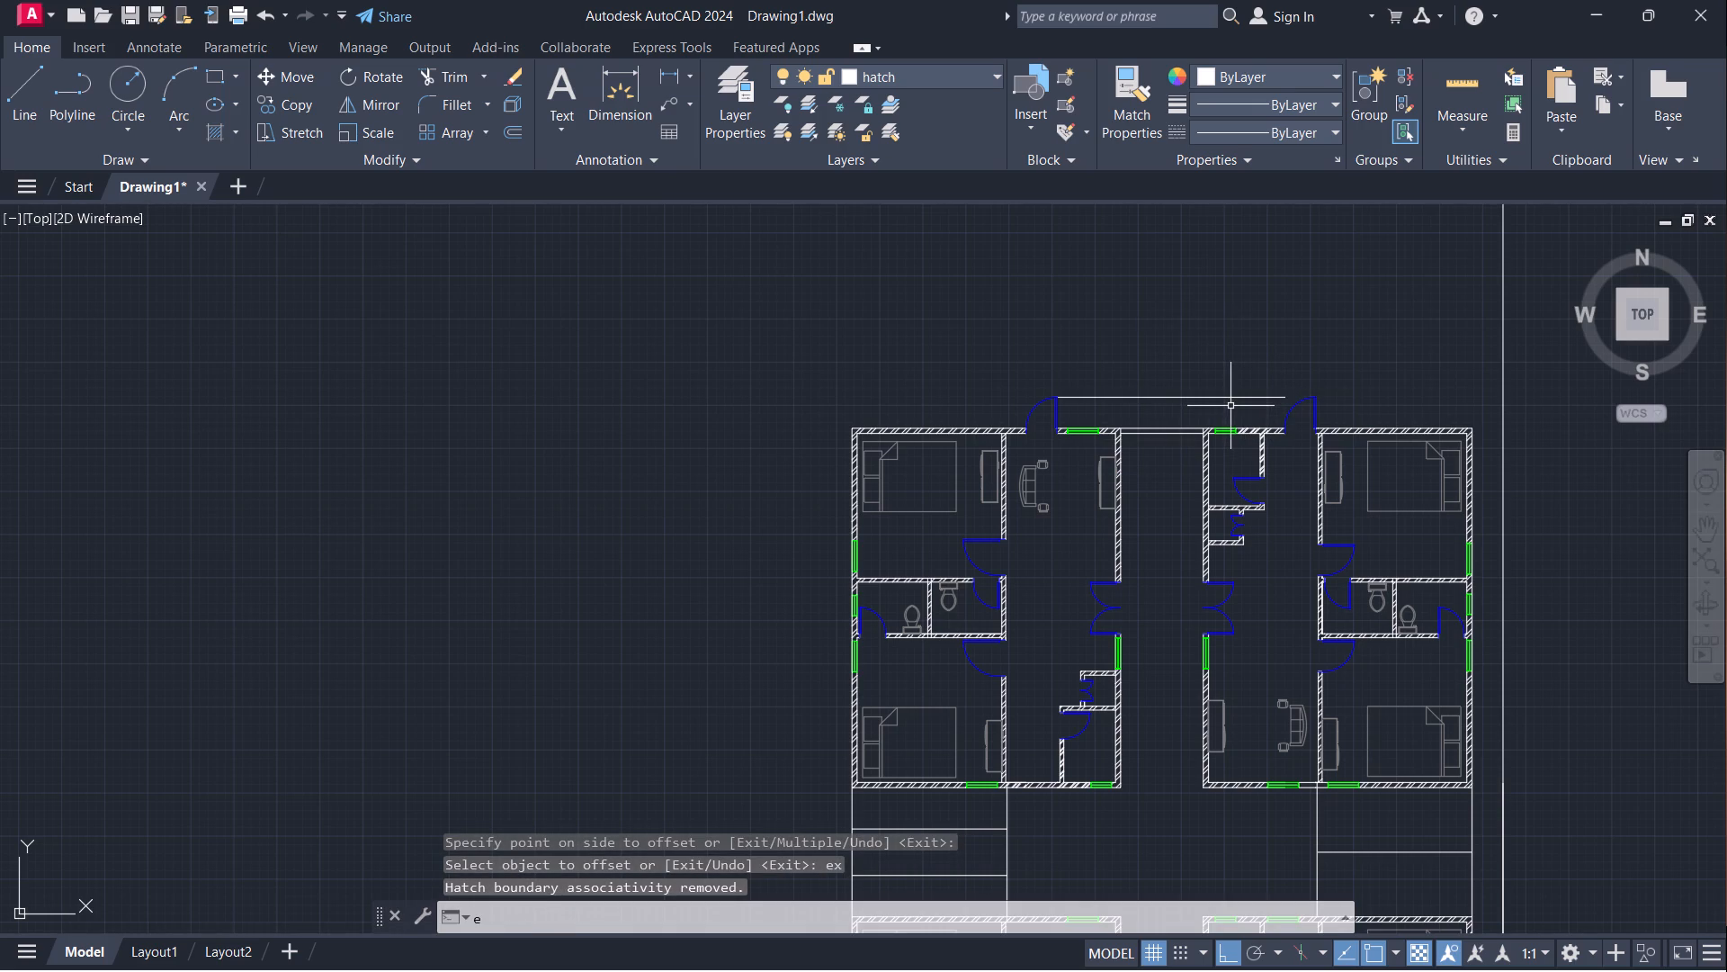
{"action": "key", "text": "Return"}
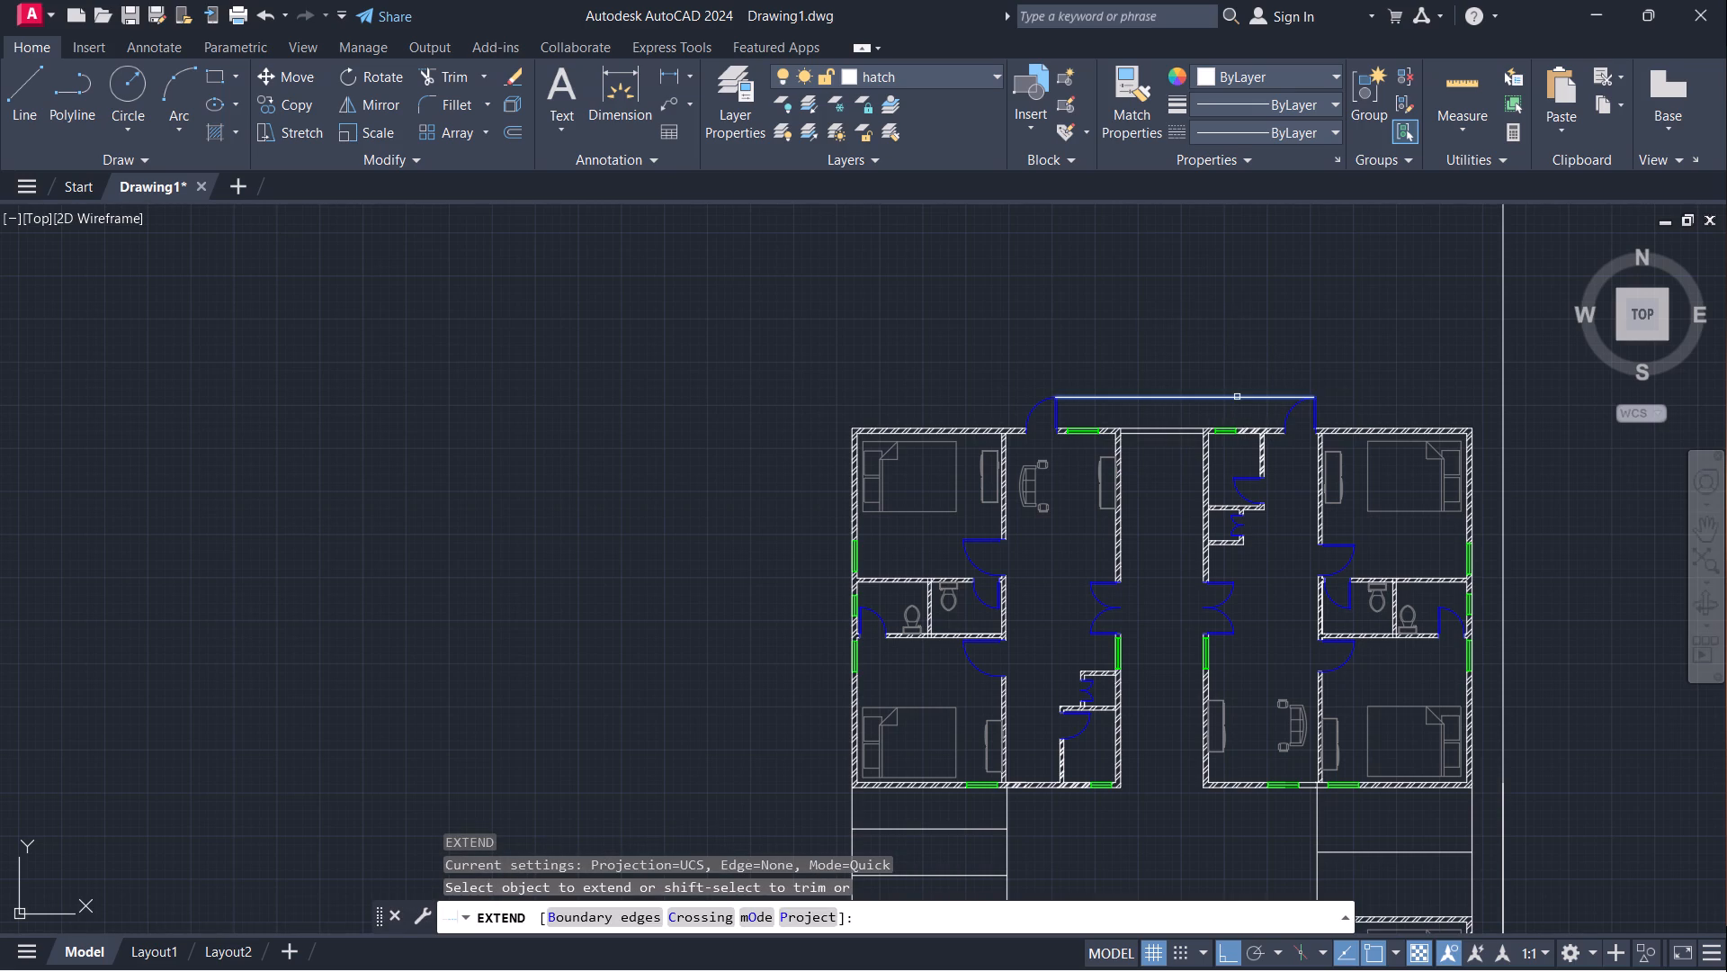
{"action": "left_click", "coordinate": [1237, 397]}
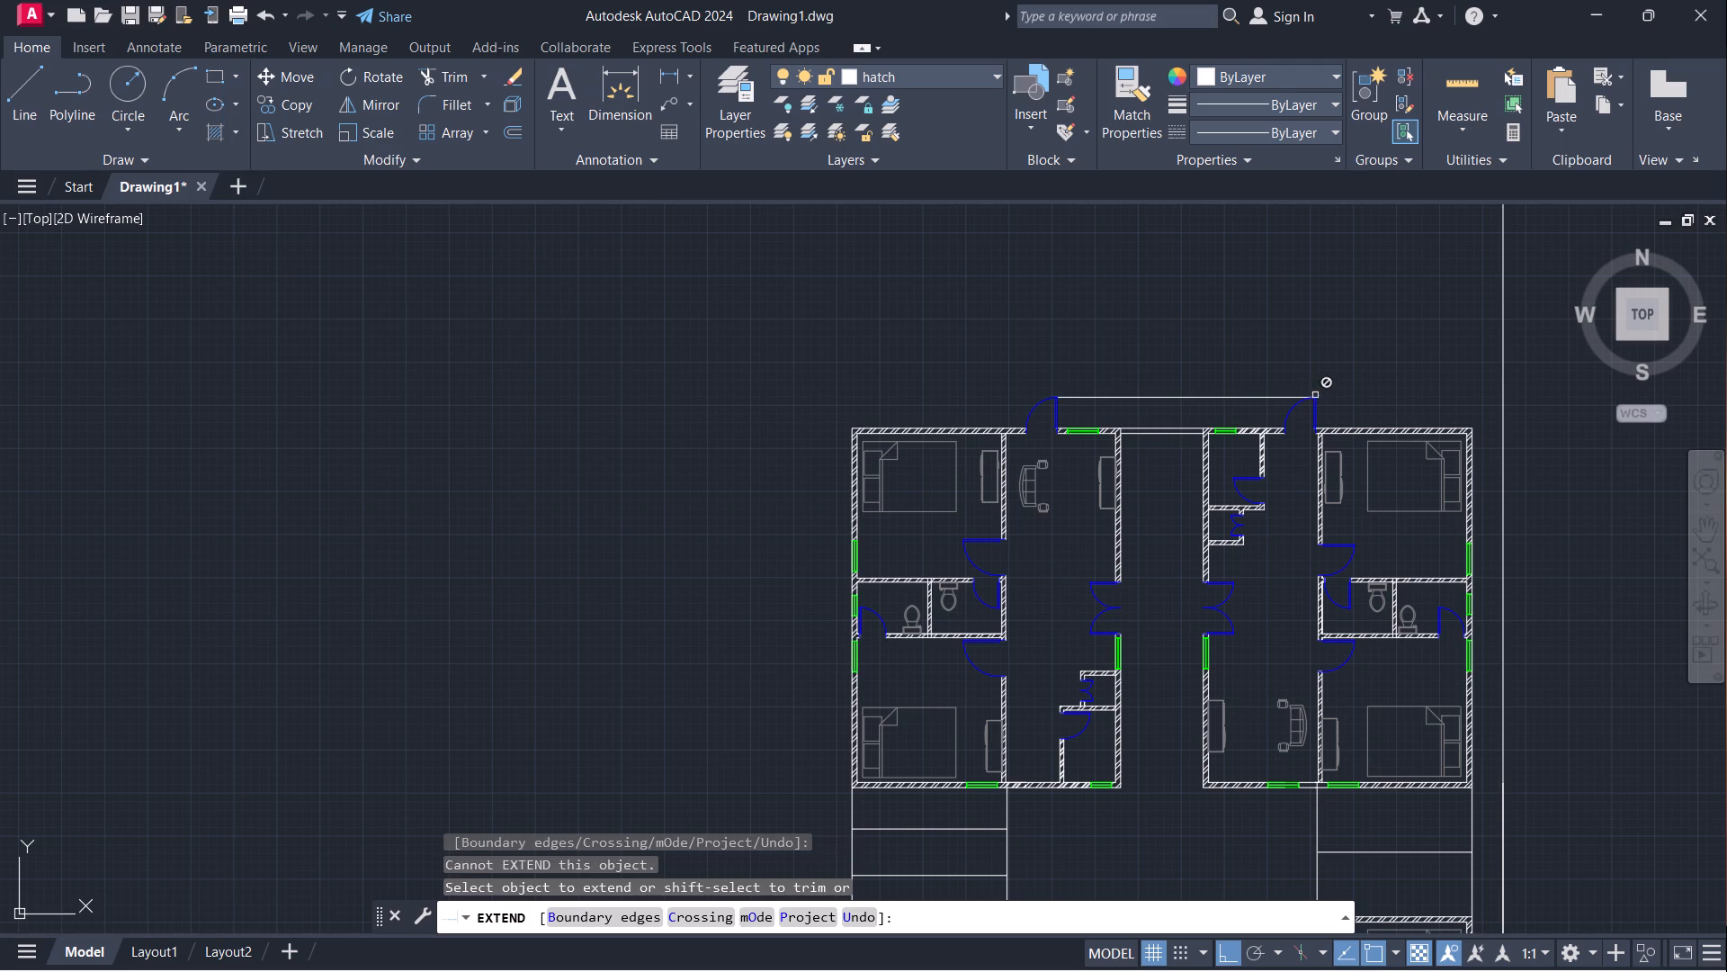
{"action": "scroll", "coordinate": [1311, 395], "scroll_direction": "up", "scroll_amount": 3}
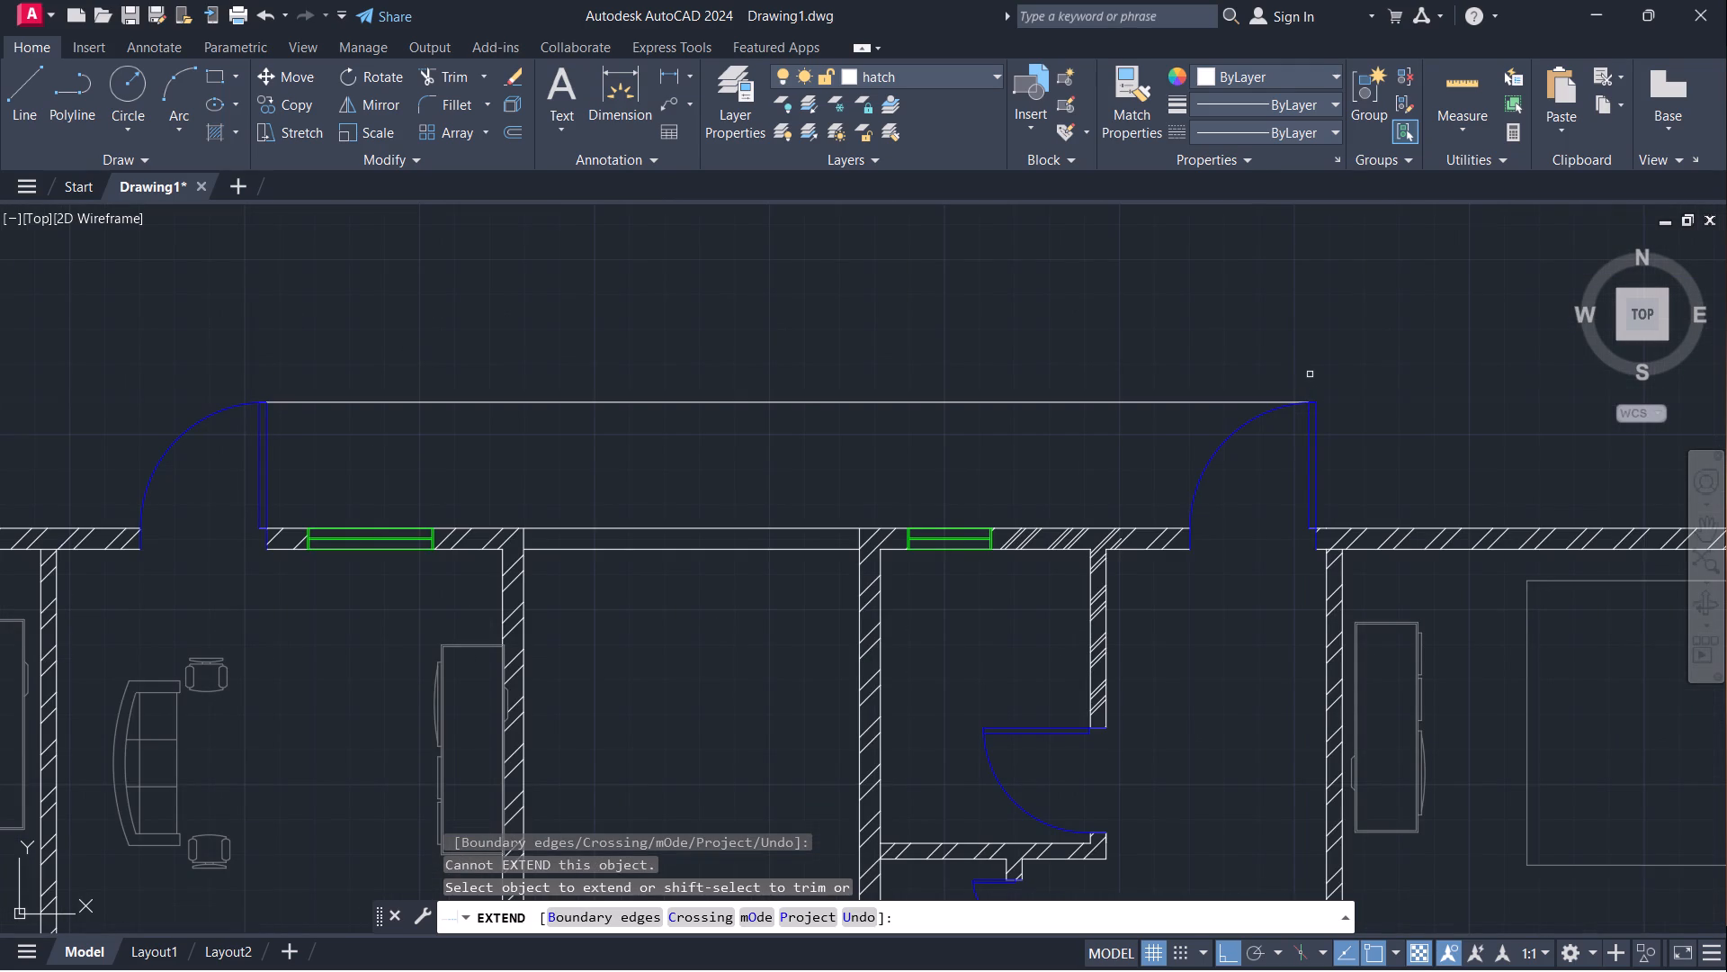
{"action": "key", "text": "Escape"}
Draw a horizontal construction line through the line offset 3' north of the upper block.
{"action": "scroll", "coordinate": [1032, 312], "scroll_direction": "down", "scroll_amount": 1}
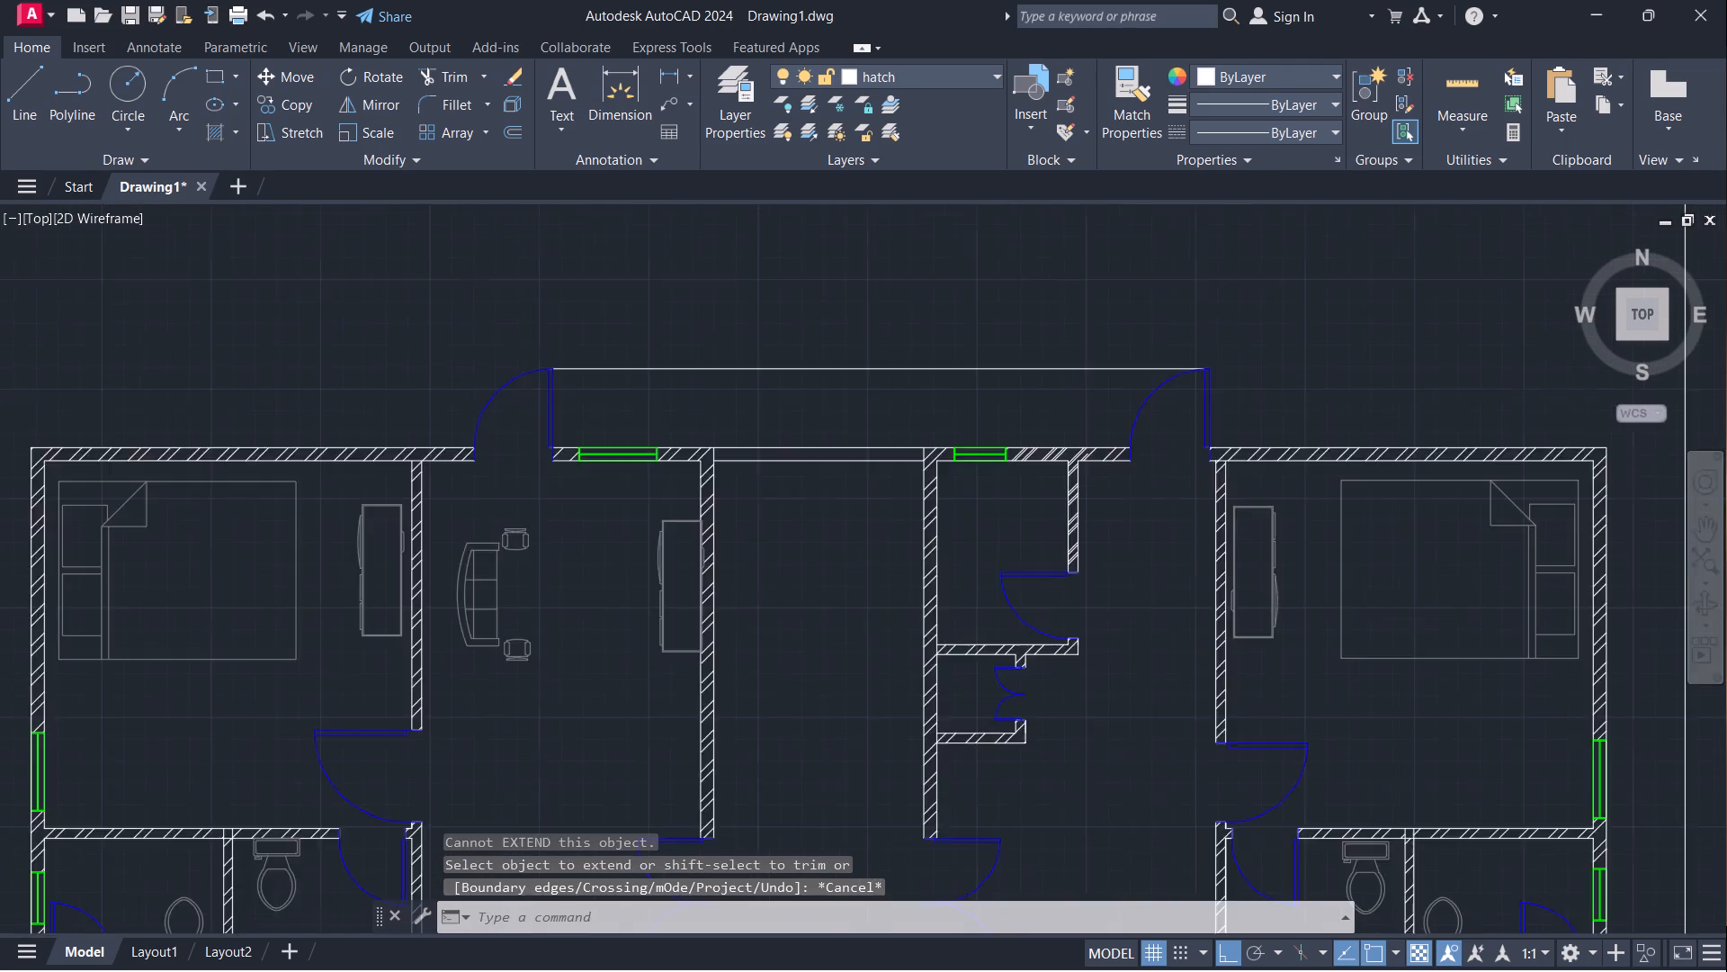
{"action": "scroll", "coordinate": [1032, 312], "scroll_direction": "down", "scroll_amount": 2}
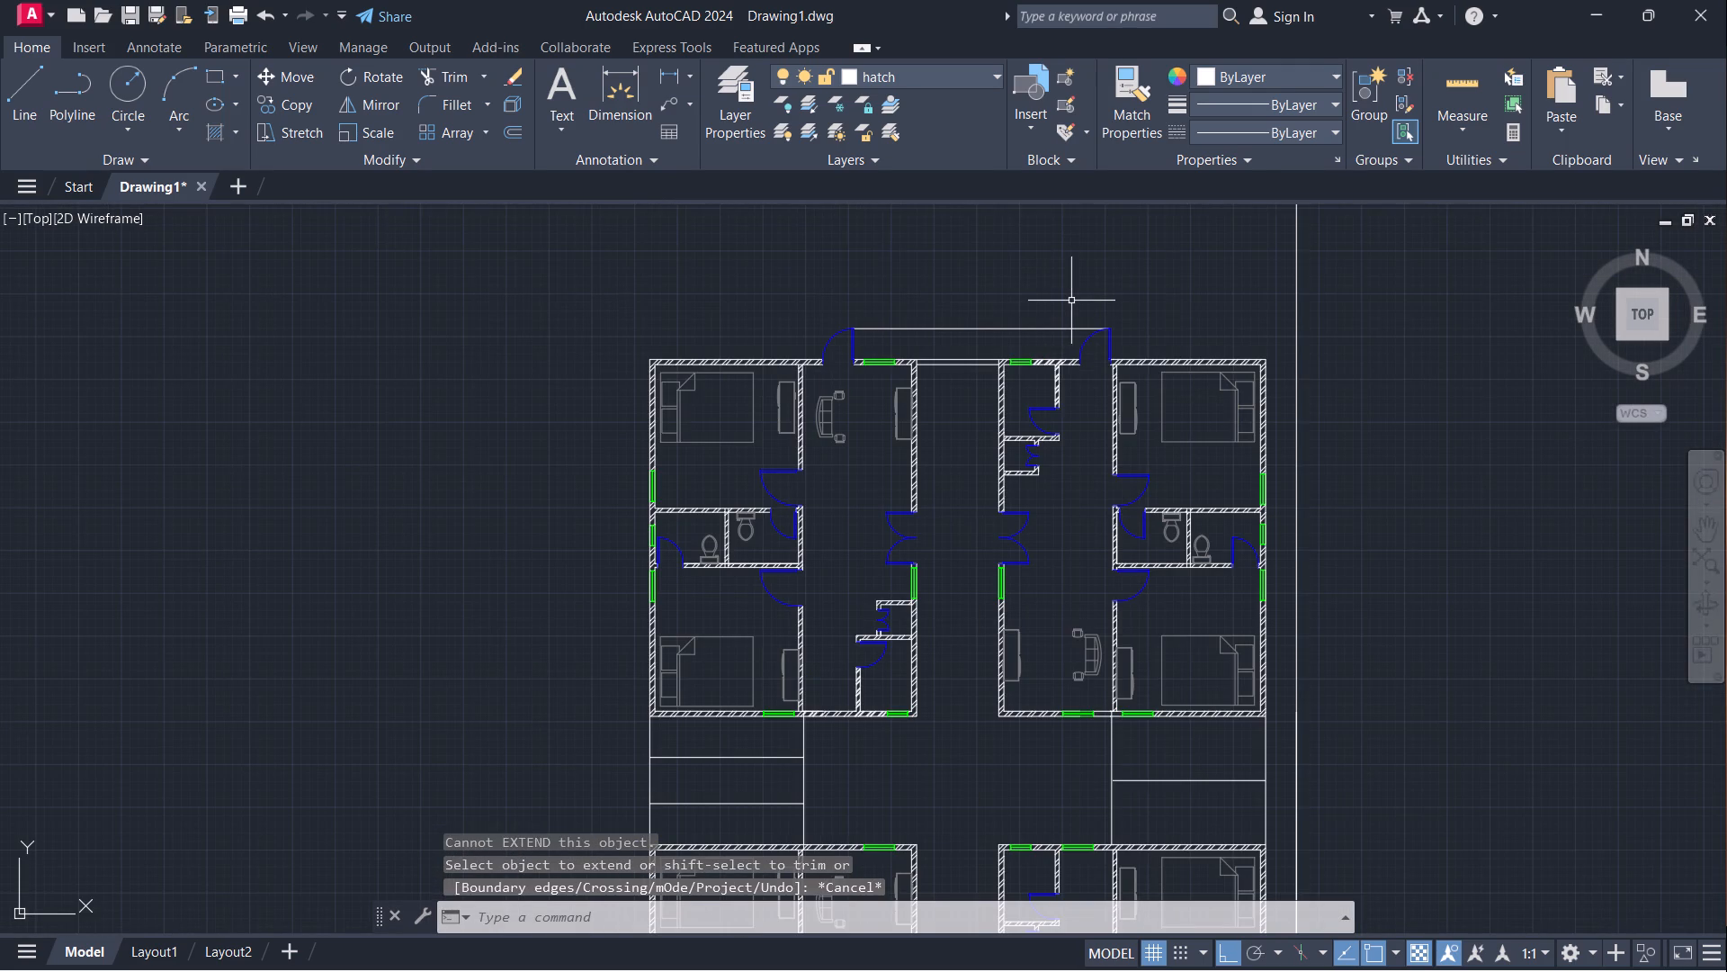
{"action": "type", "text": "xl"}
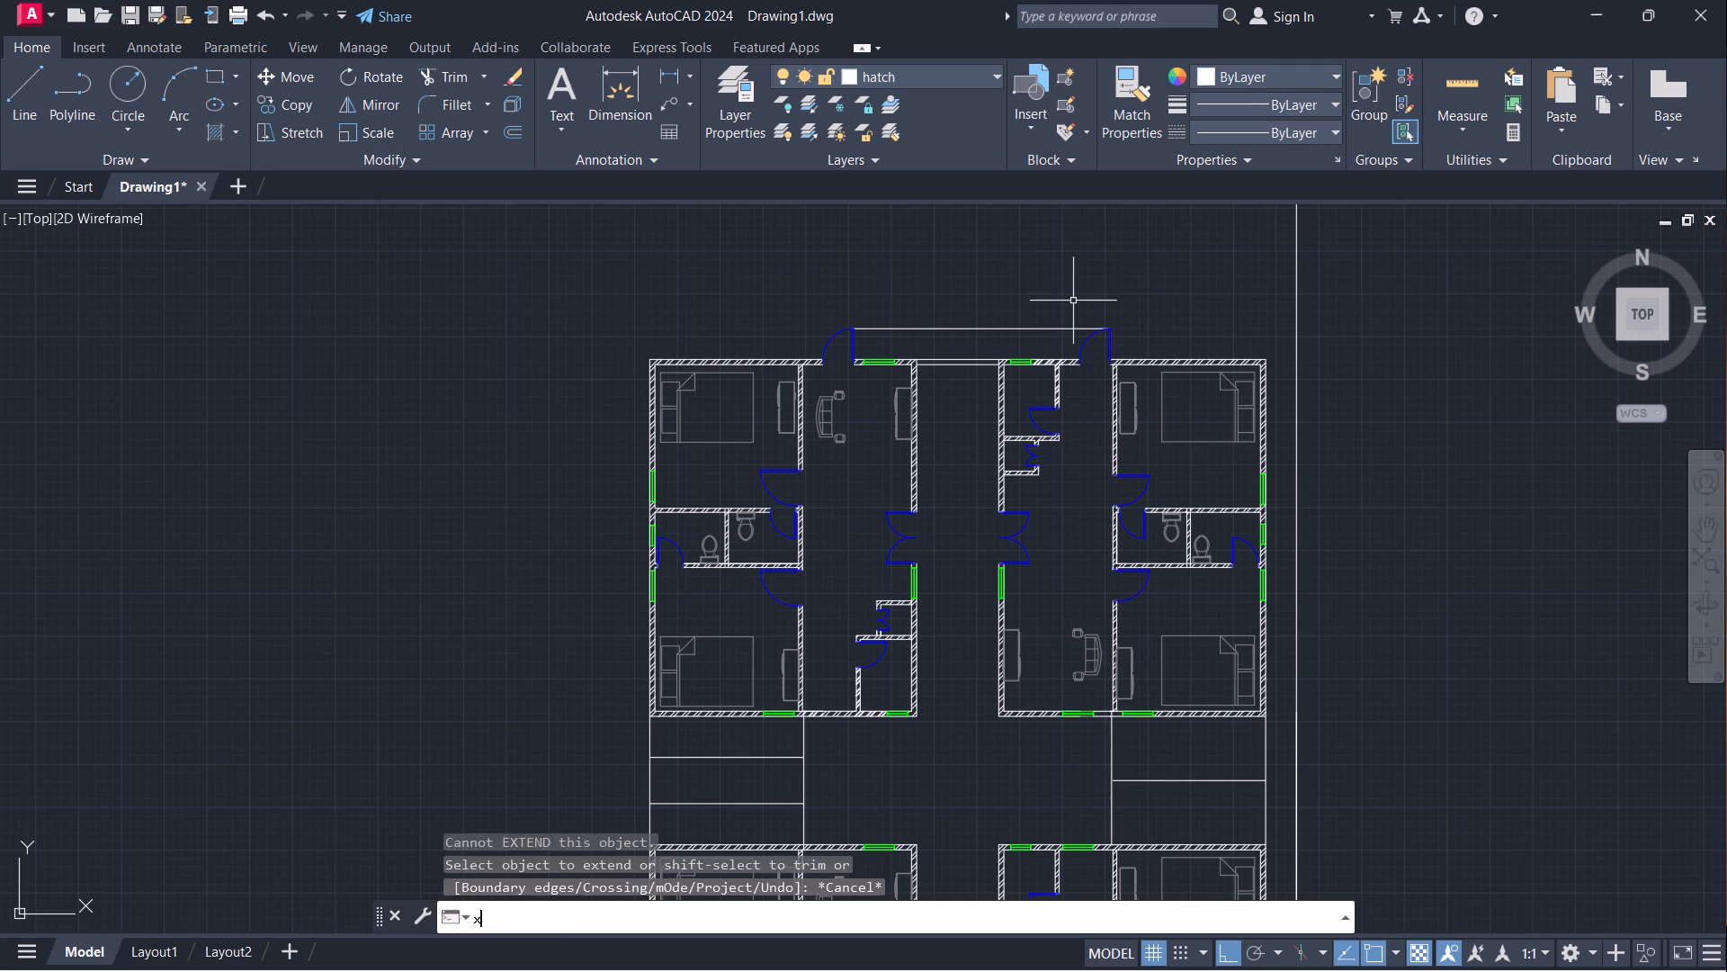
{"action": "key", "text": "Return"}
{"action": "left_click", "coordinate": [1026, 327]}
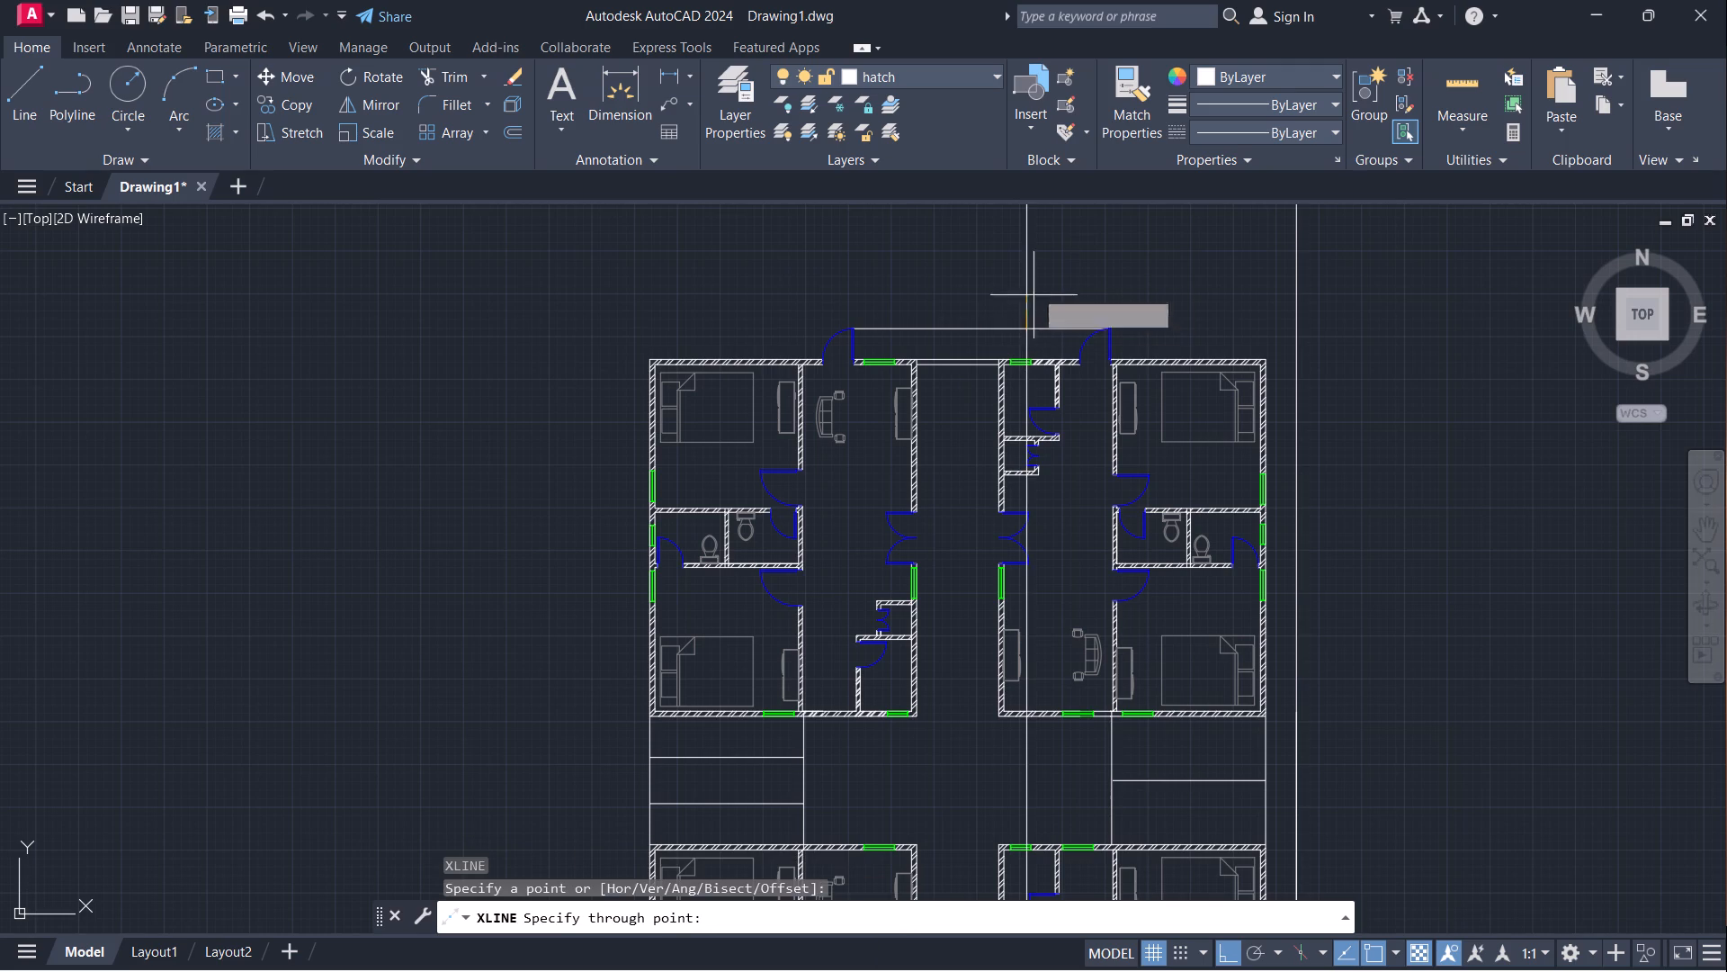
{"action": "left_click", "coordinate": [779, 307]}
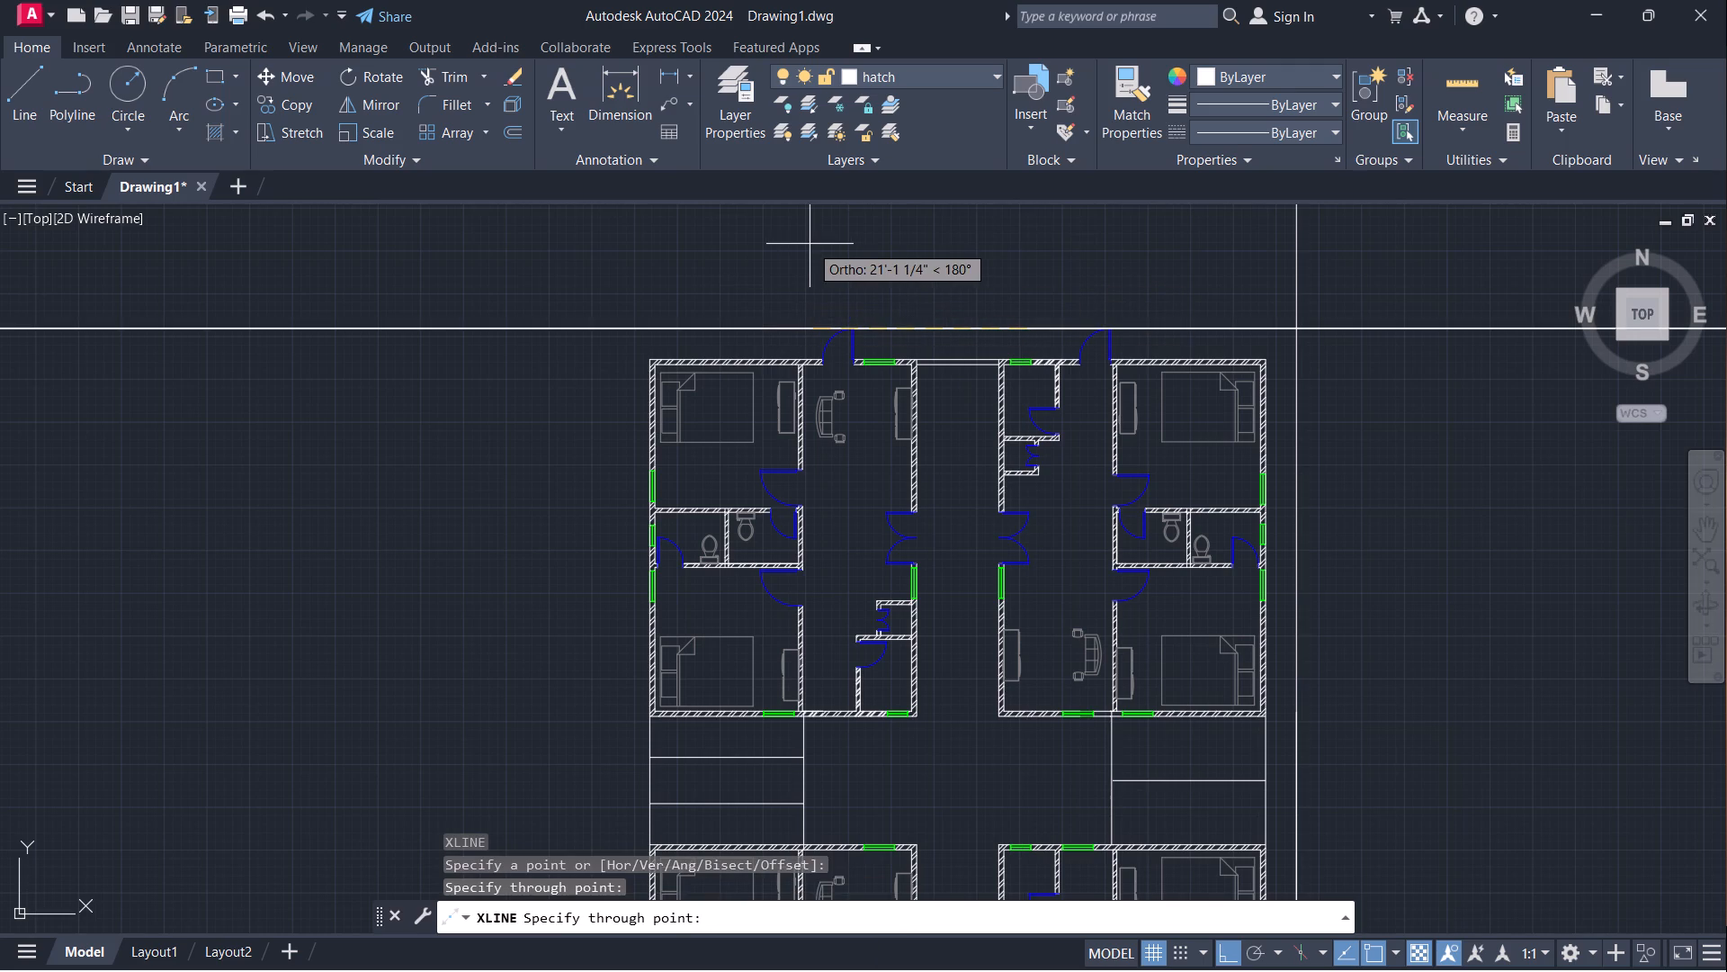
{"action": "key", "text": "Escape"}
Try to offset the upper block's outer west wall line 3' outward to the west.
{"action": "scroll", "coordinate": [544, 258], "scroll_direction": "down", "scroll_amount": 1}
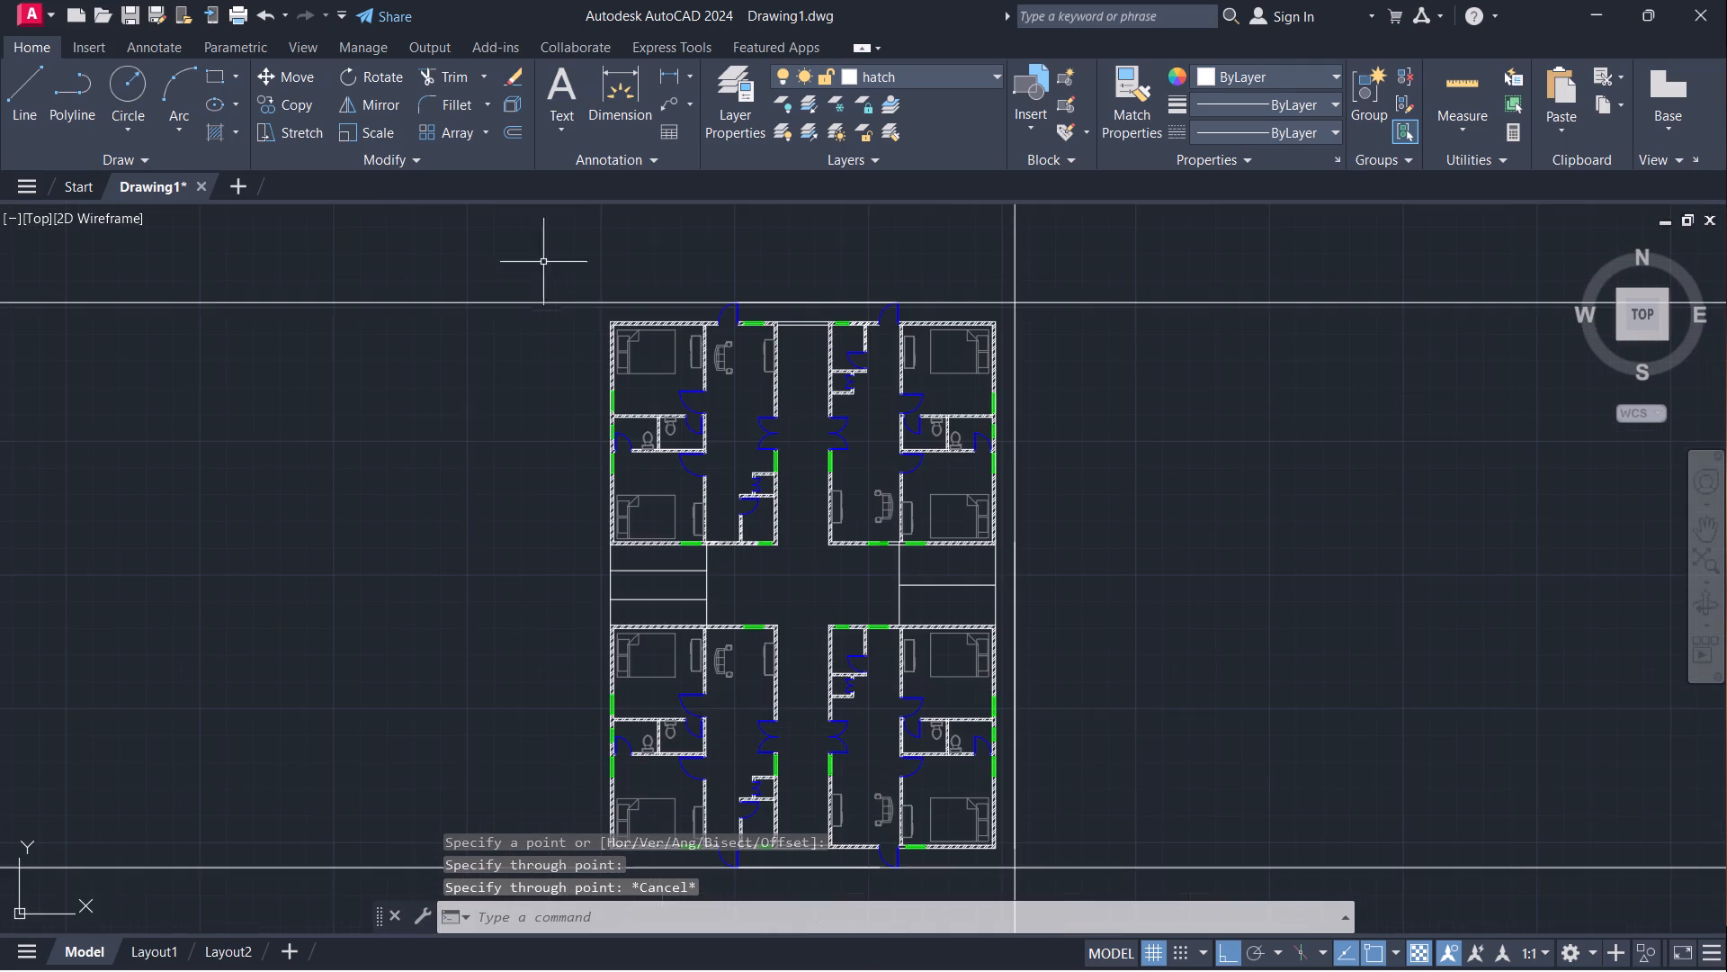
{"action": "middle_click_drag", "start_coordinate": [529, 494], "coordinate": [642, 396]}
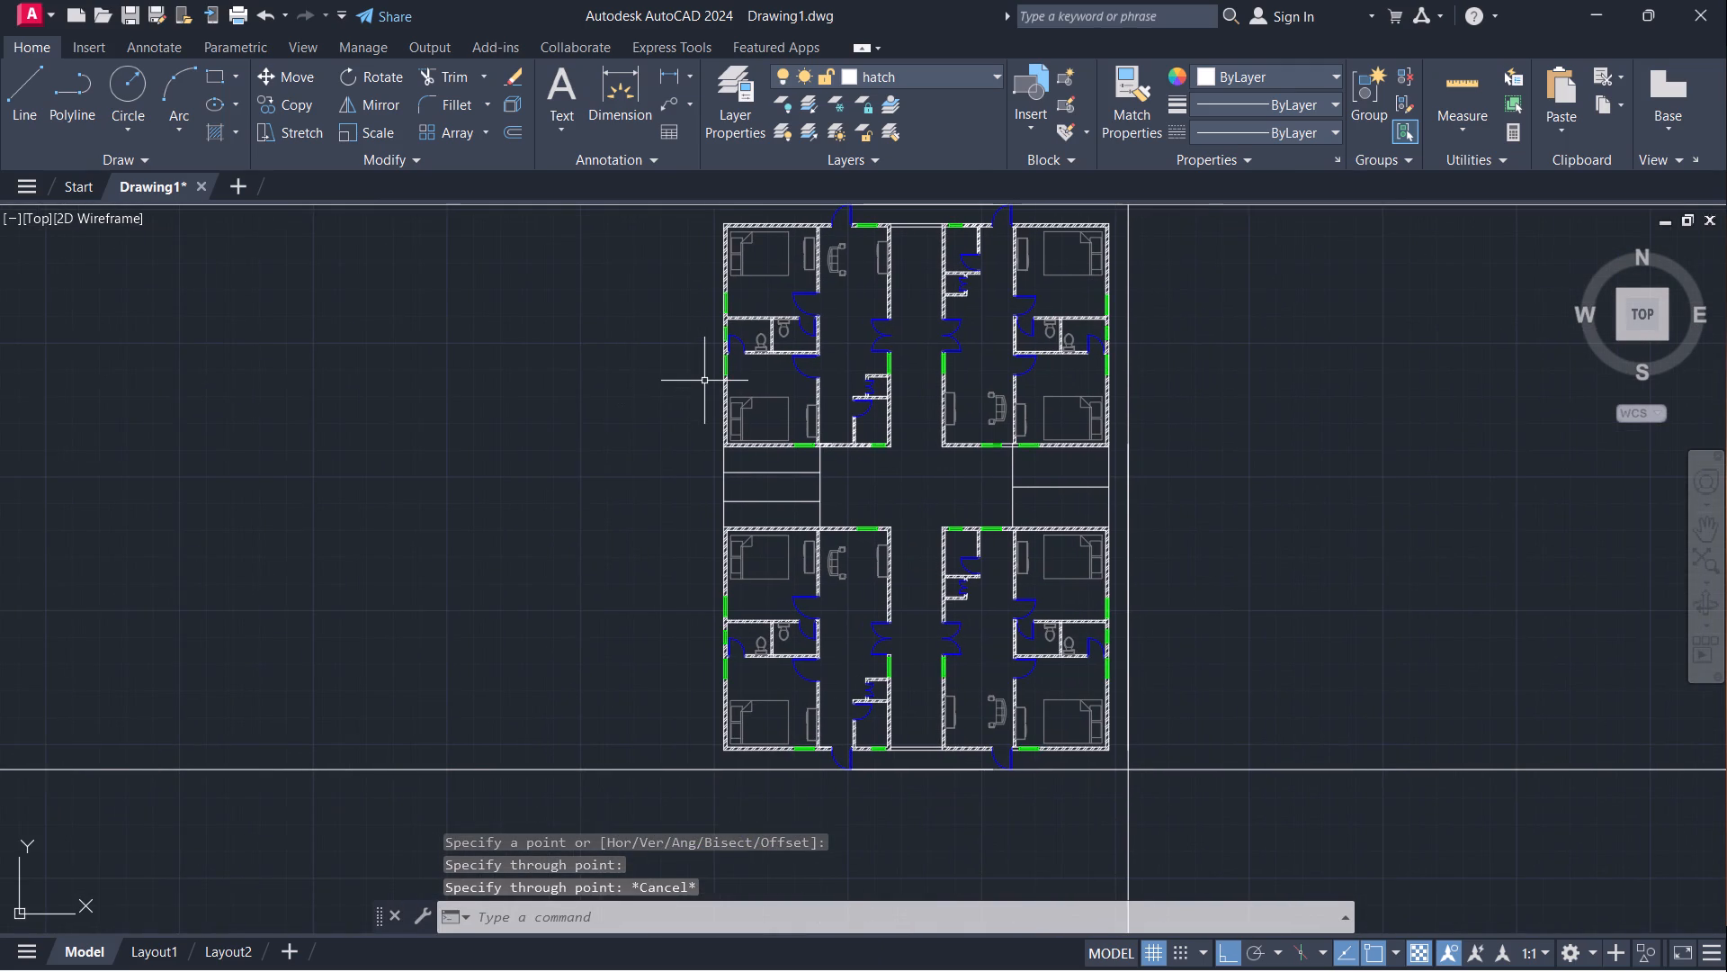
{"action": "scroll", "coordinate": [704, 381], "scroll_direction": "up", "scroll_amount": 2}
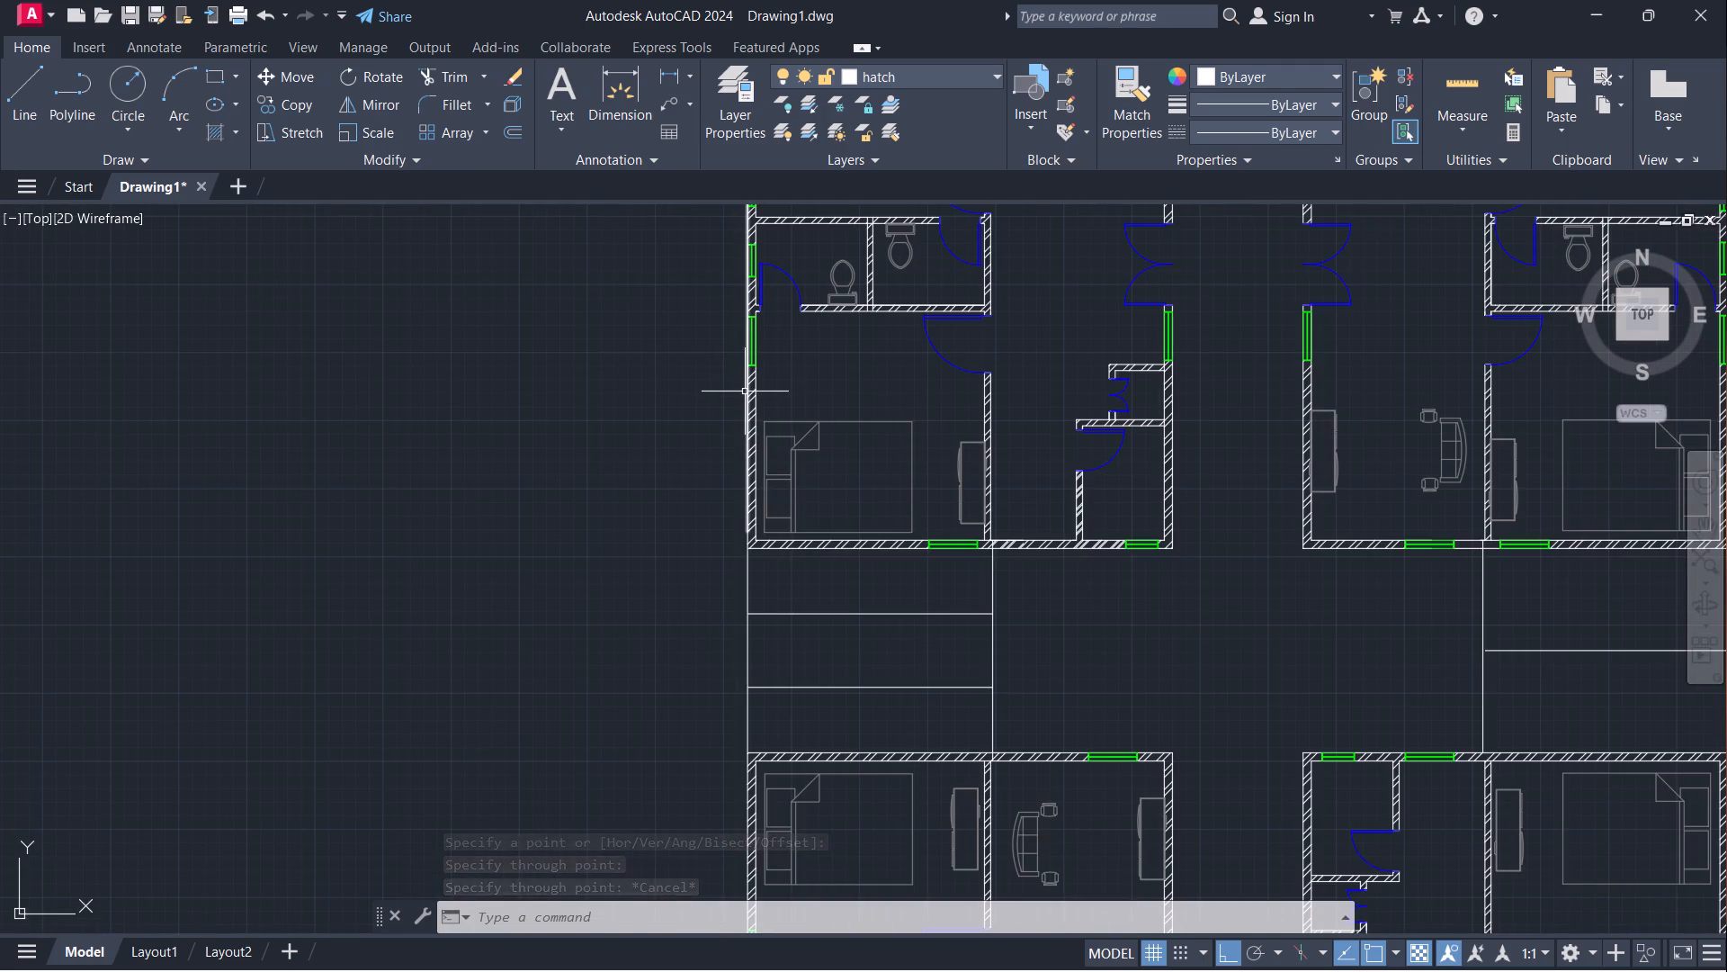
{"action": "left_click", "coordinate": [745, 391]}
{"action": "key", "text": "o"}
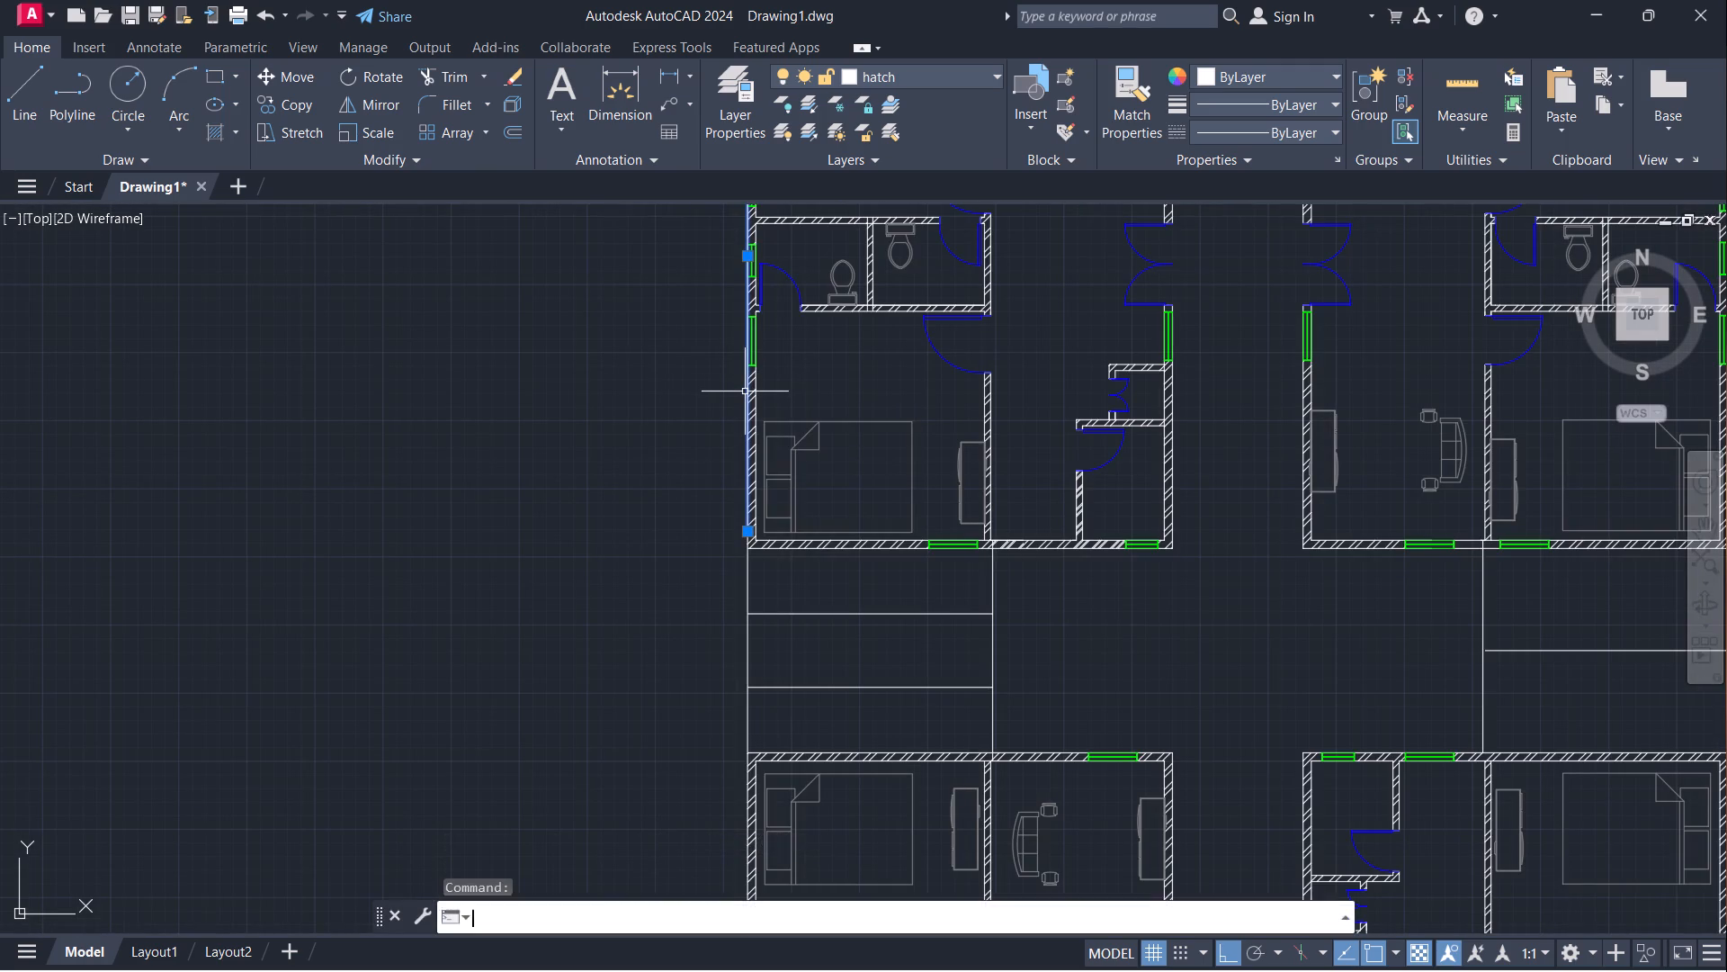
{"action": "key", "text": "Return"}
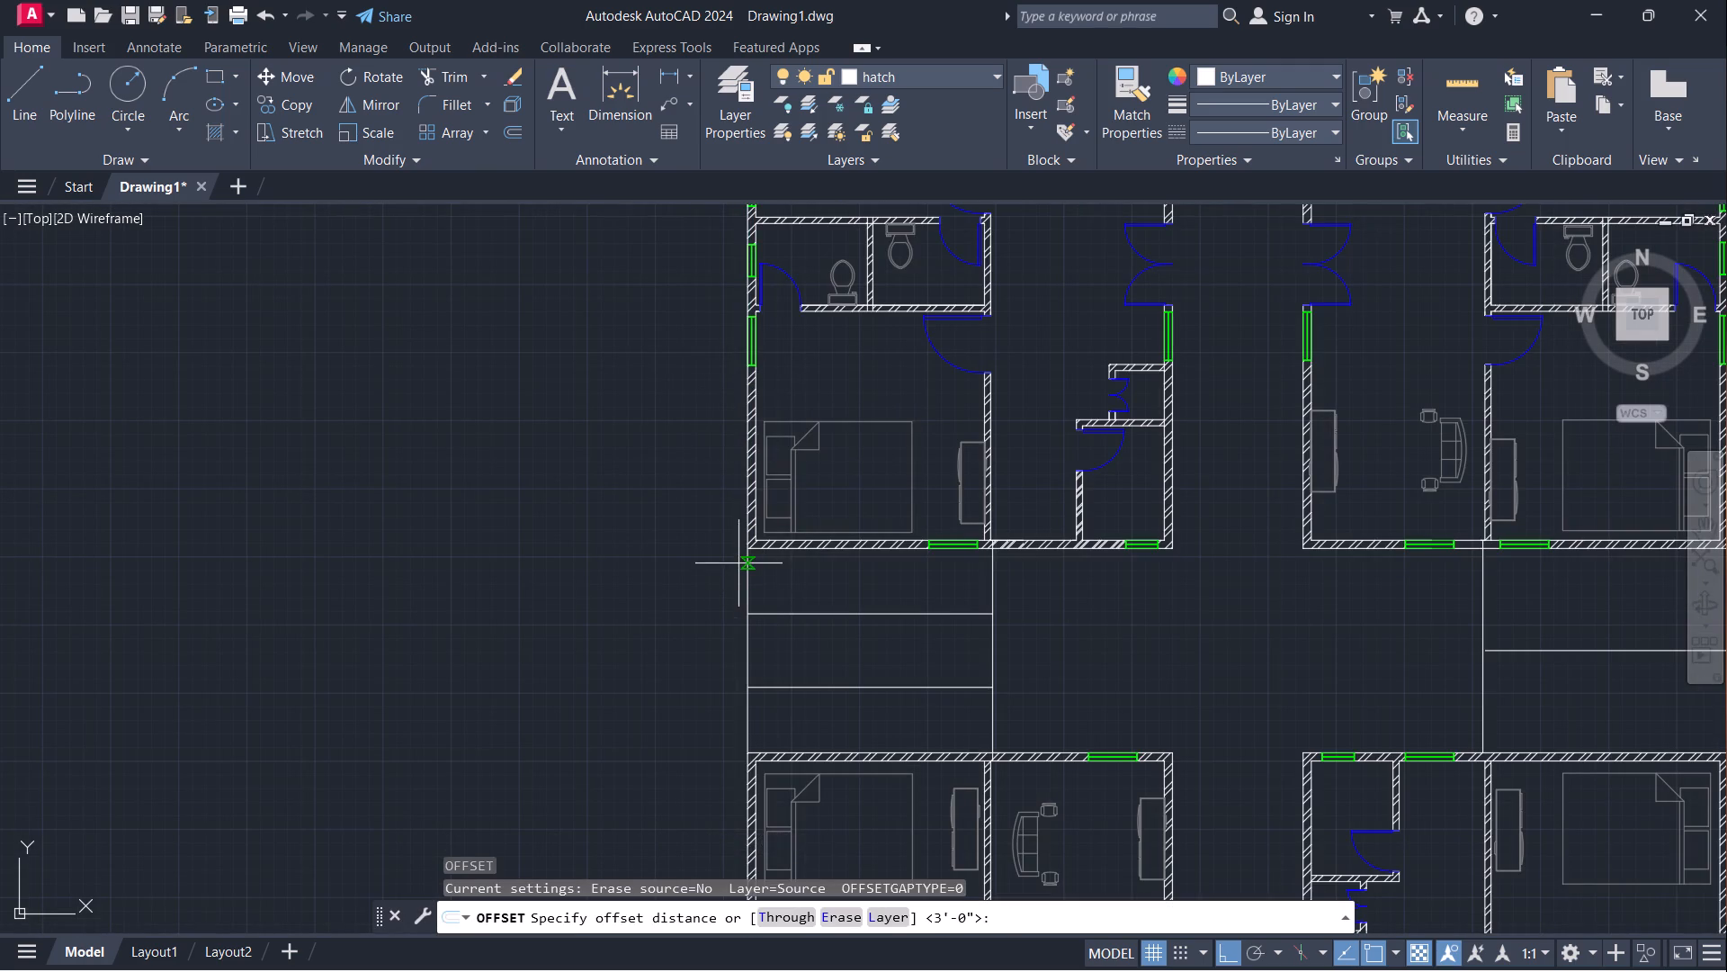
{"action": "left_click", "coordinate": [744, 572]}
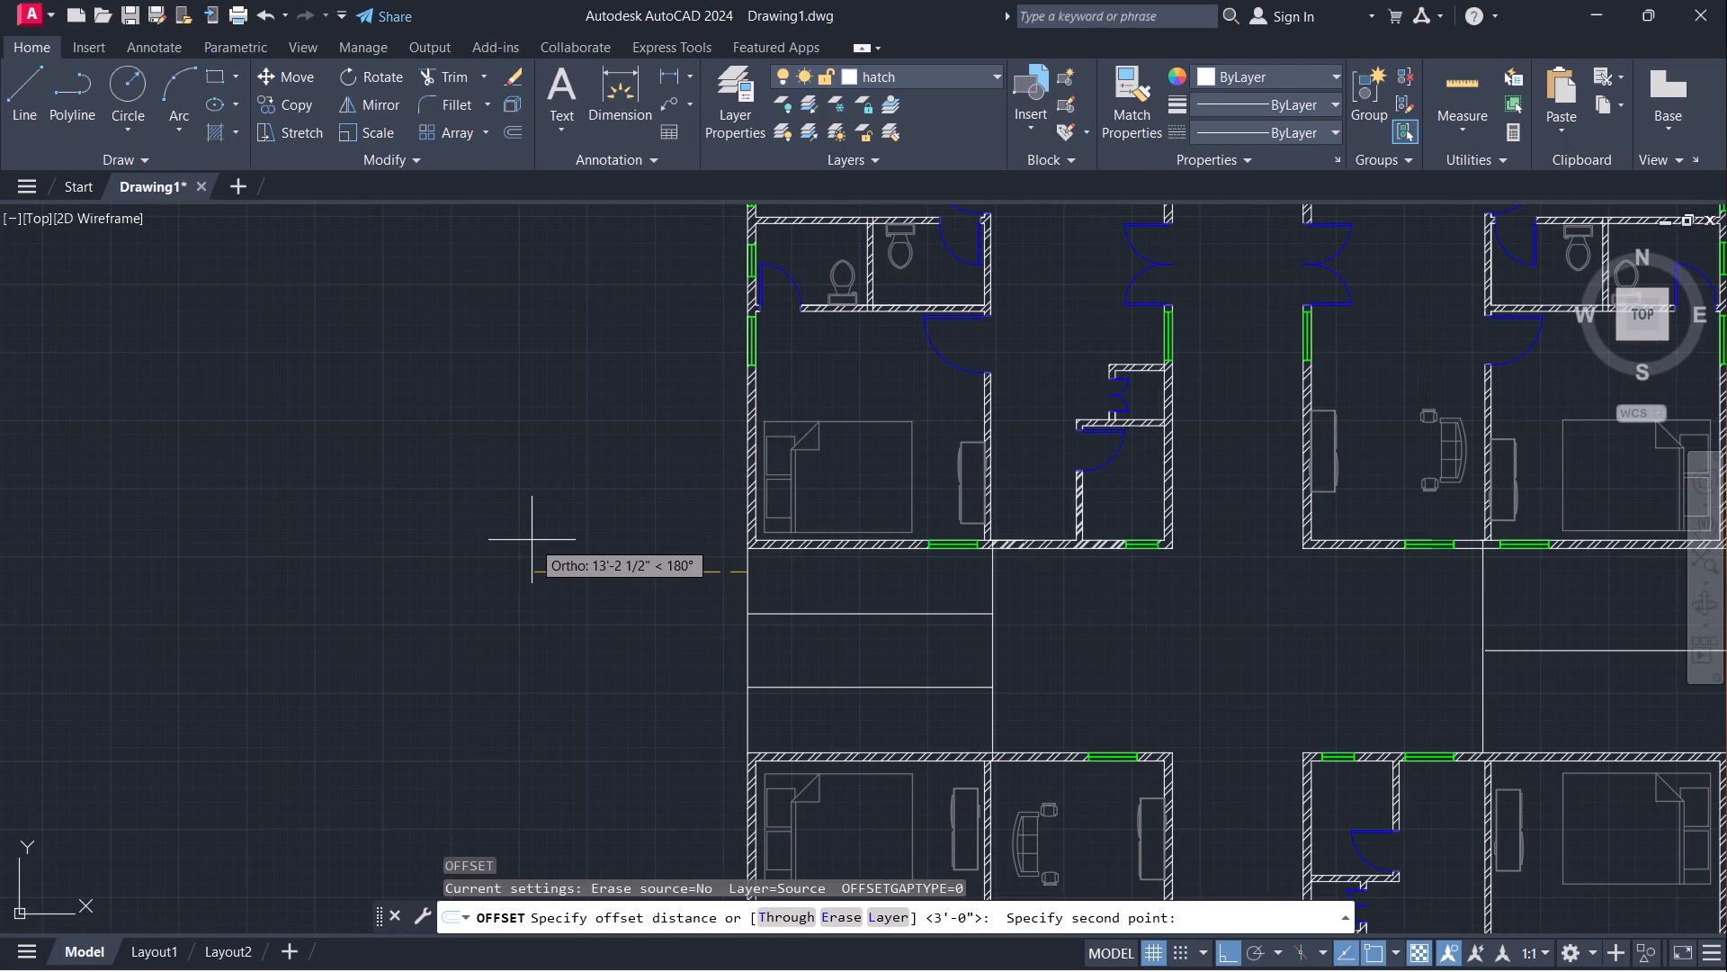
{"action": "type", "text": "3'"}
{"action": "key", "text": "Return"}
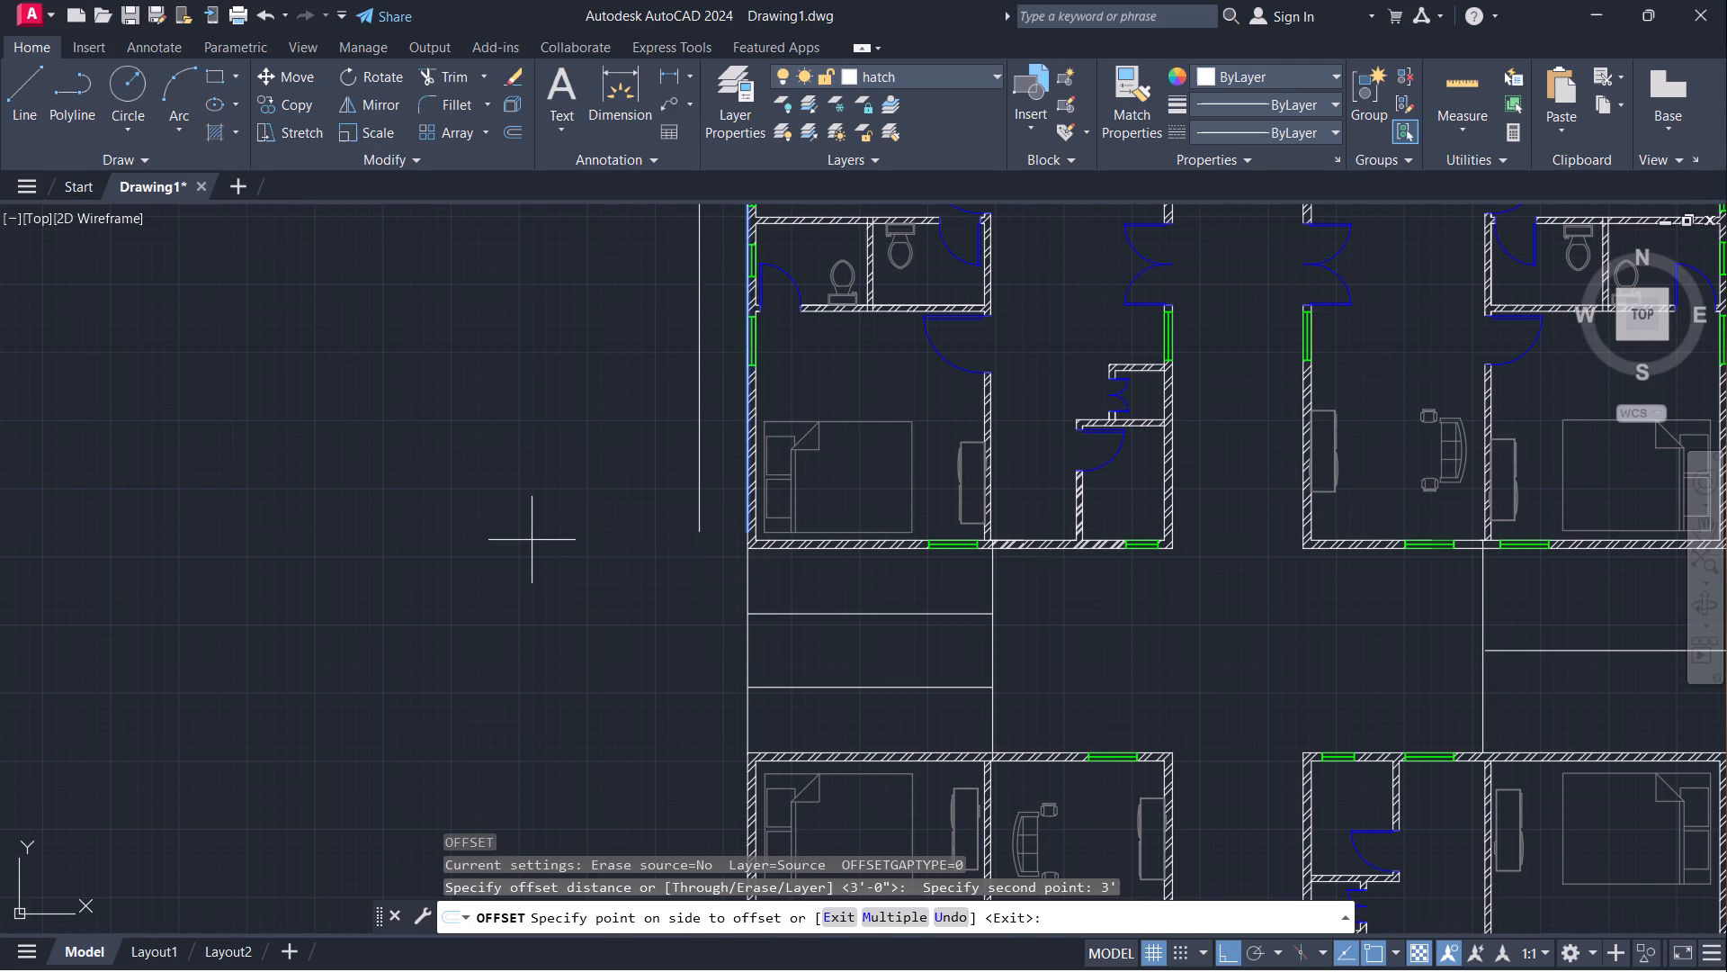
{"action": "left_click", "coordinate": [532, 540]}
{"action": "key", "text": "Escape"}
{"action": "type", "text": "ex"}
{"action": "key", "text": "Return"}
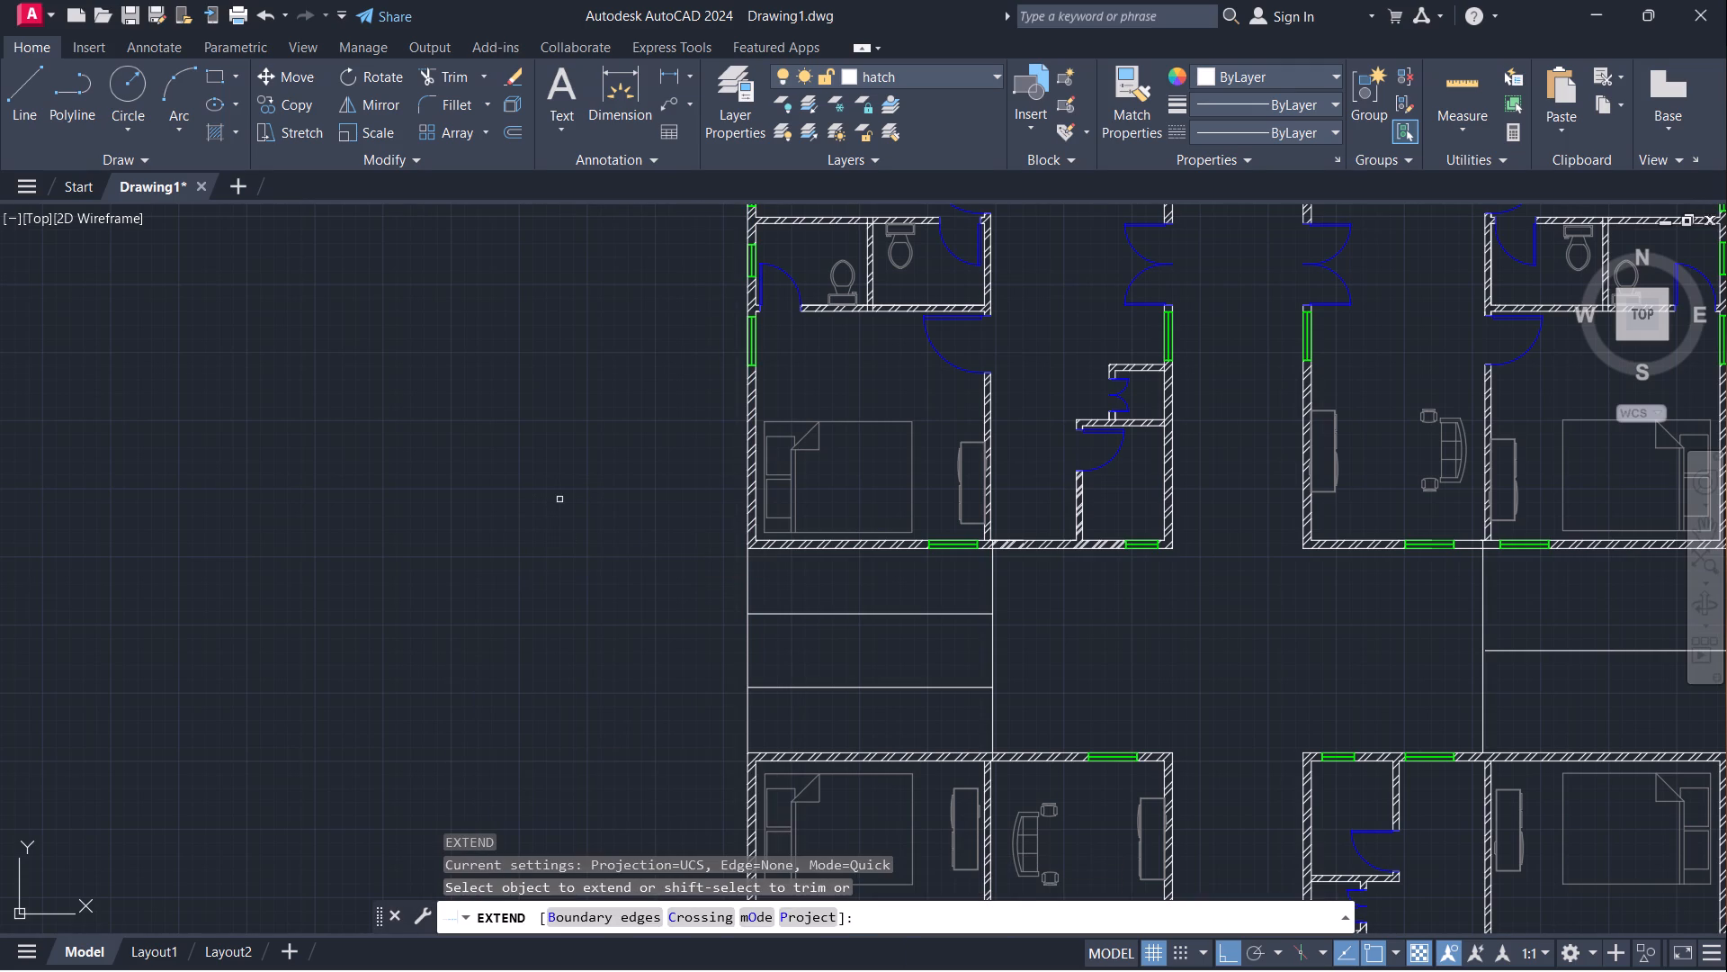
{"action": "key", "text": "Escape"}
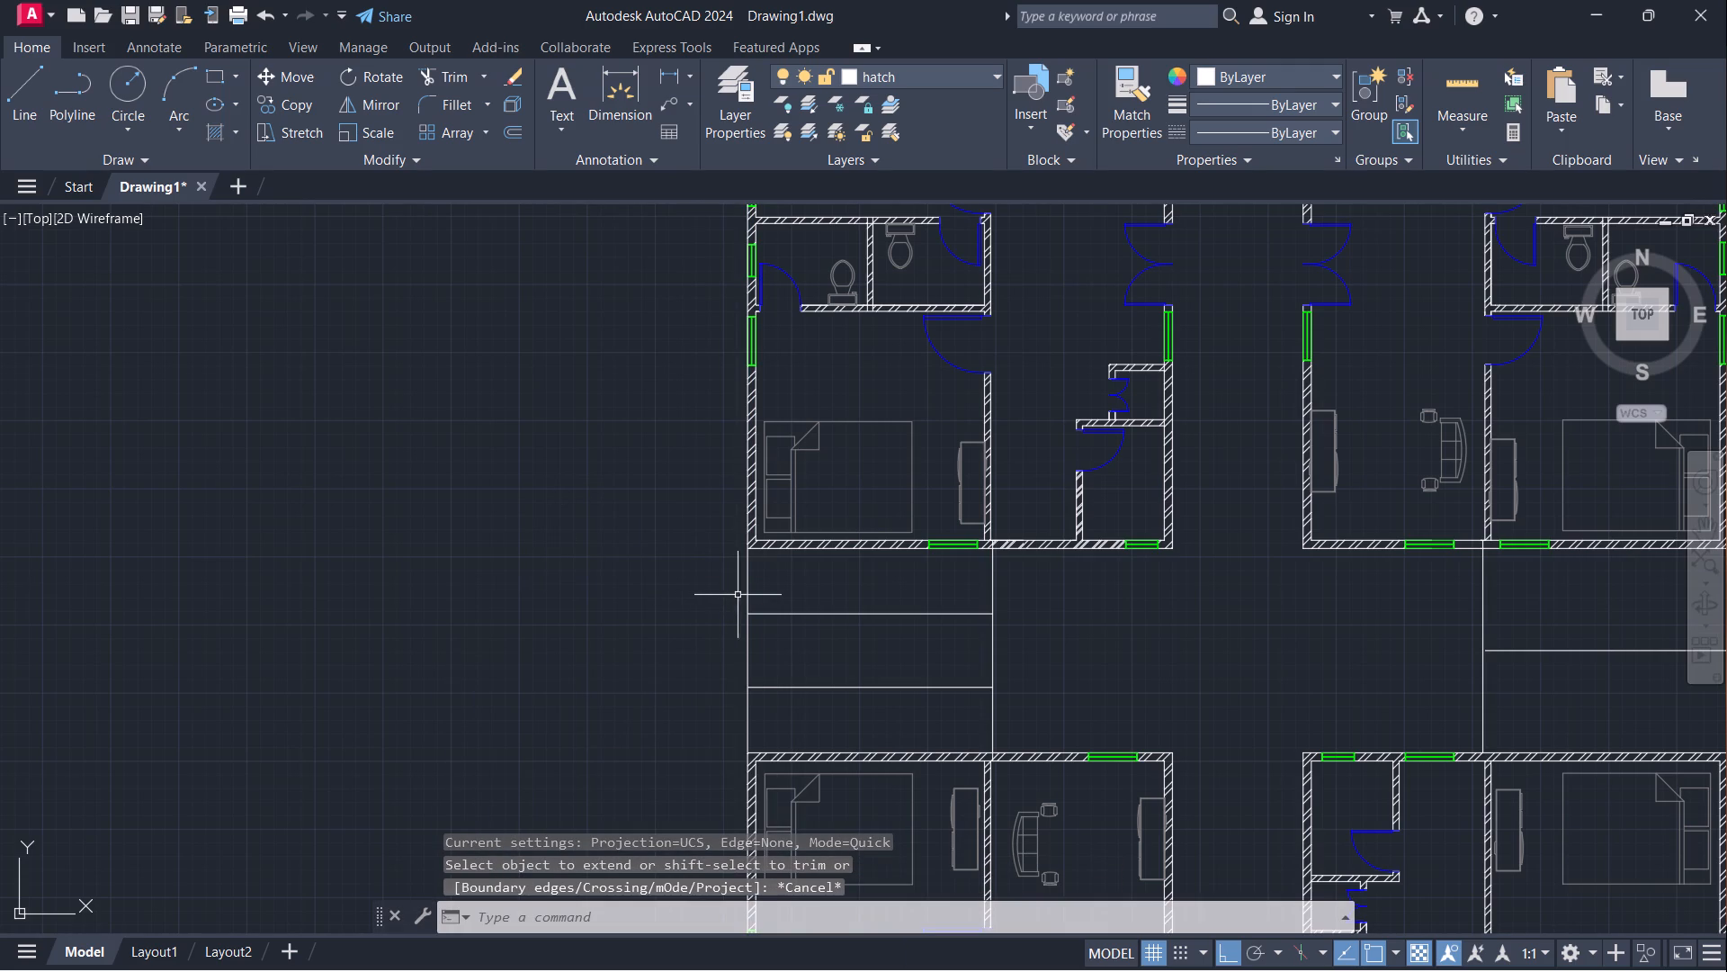
Offset the outer west wall line that spans the gap between the two blocks 3' outward to the west.
{"action": "left_click", "coordinate": [748, 589]}
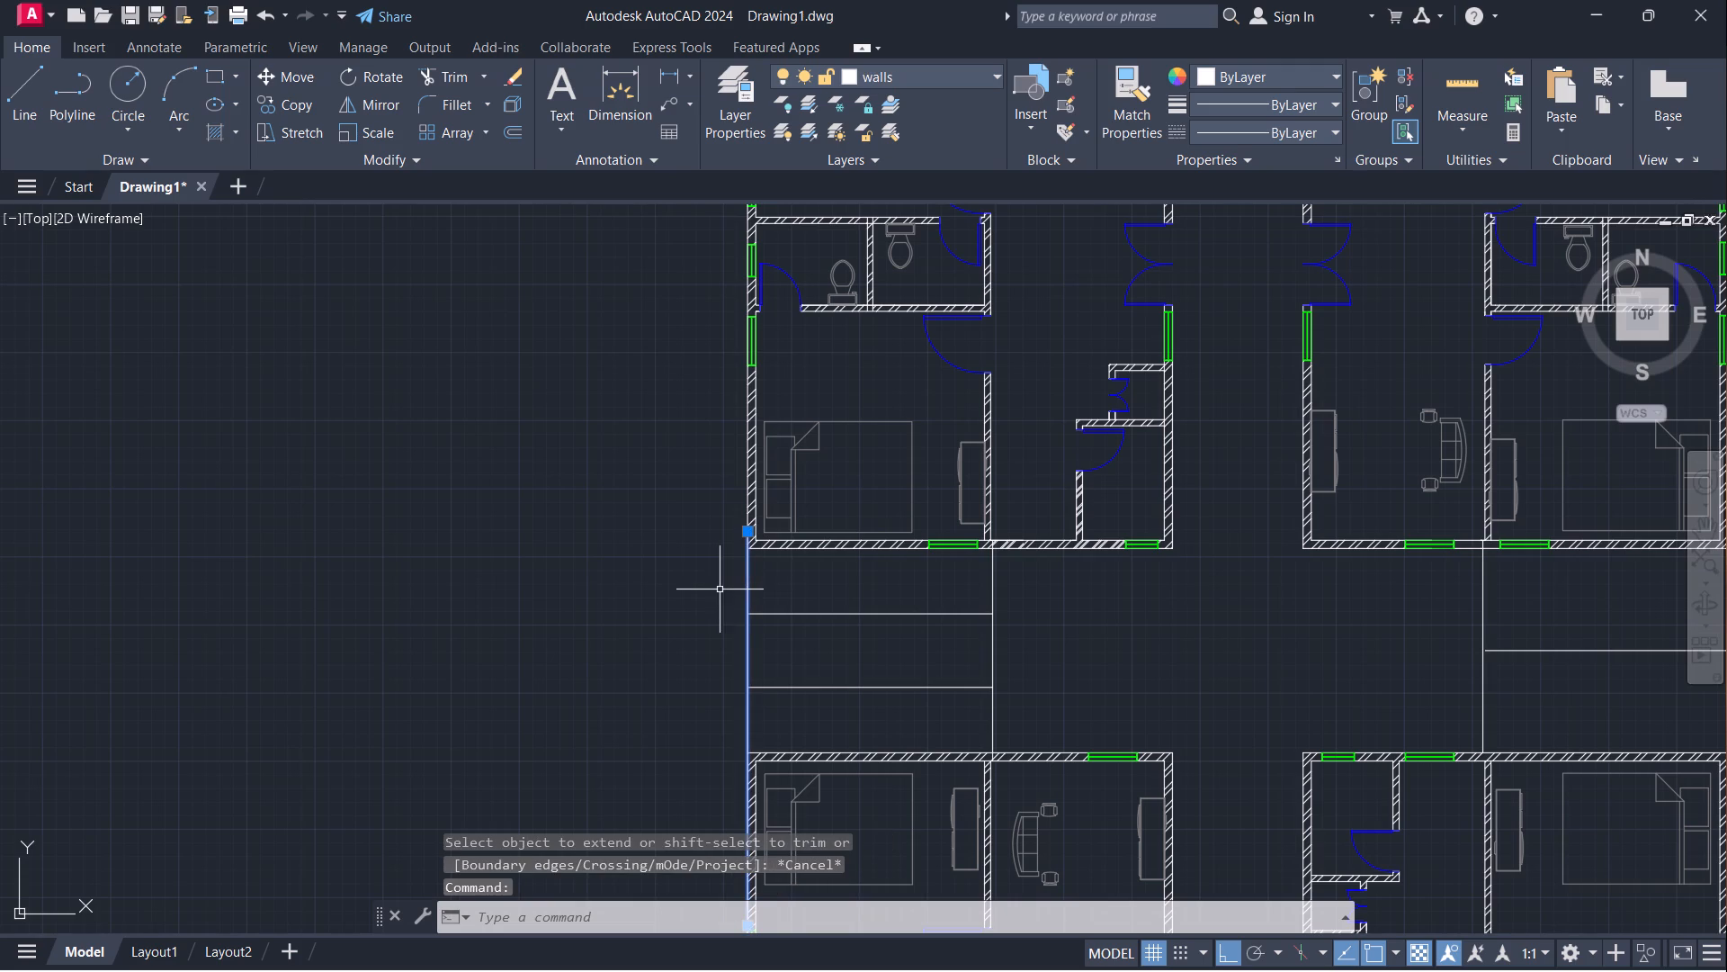
{"action": "key", "text": "o"}
{"action": "key", "text": "Return"}
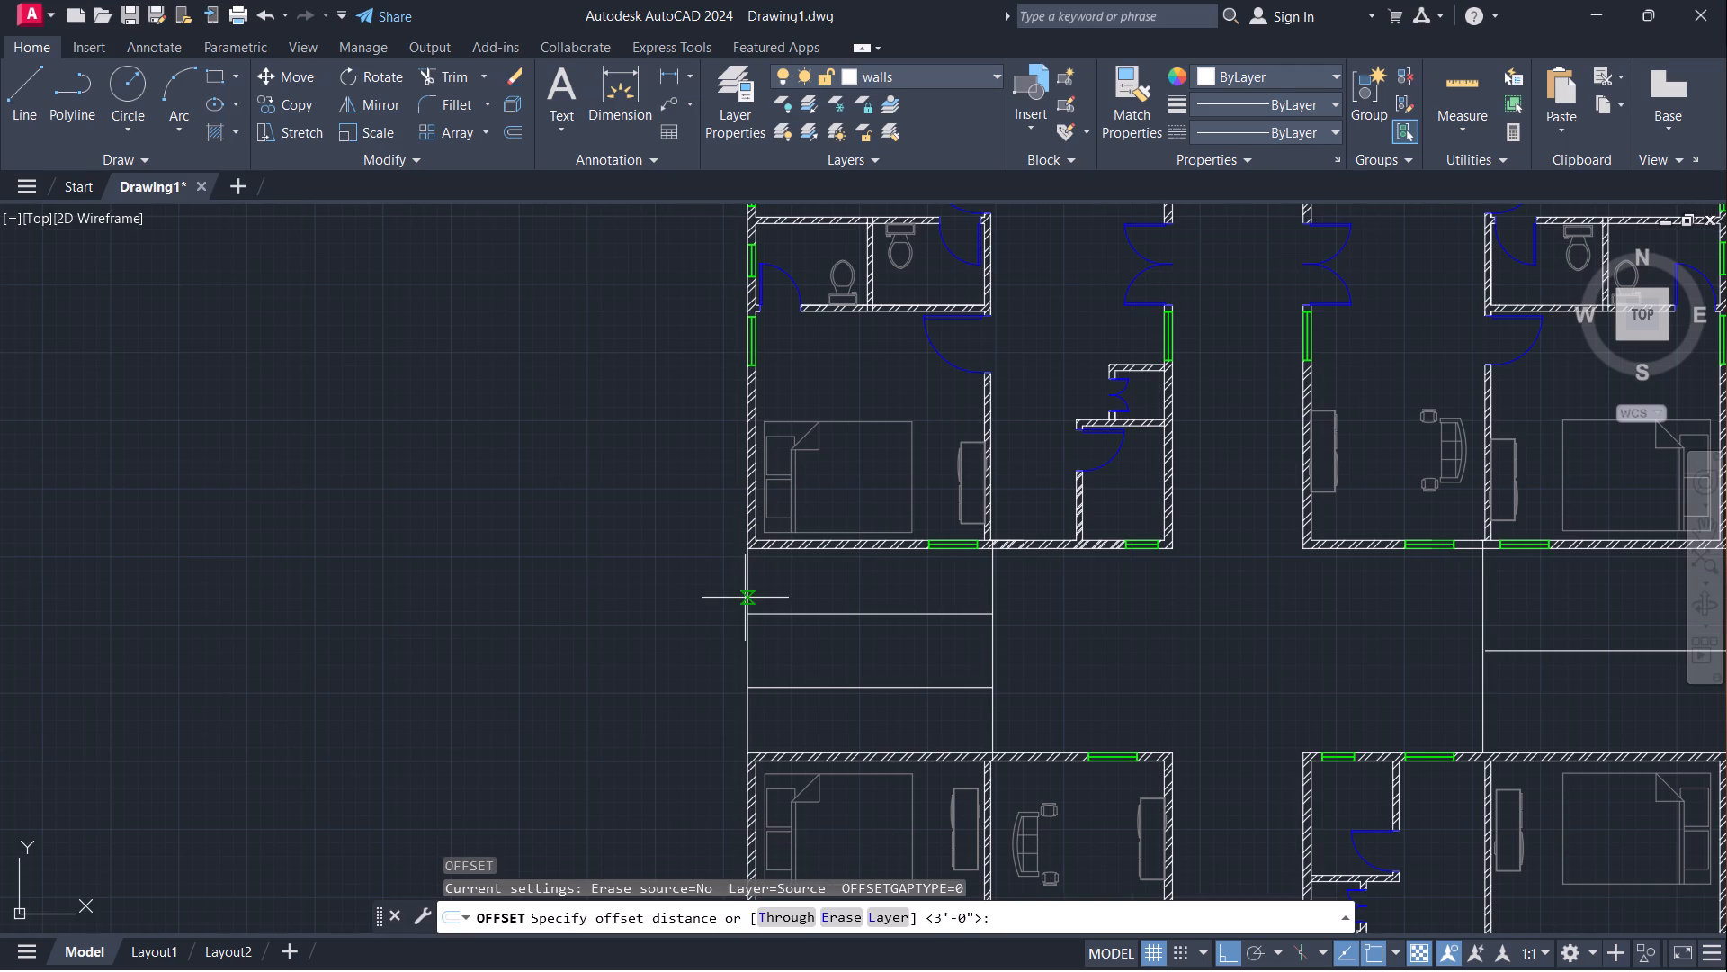
{"action": "left_click", "coordinate": [745, 598]}
{"action": "type", "text": "3'"}
{"action": "key", "text": "Return"}
{"action": "left_click", "coordinate": [650, 578]}
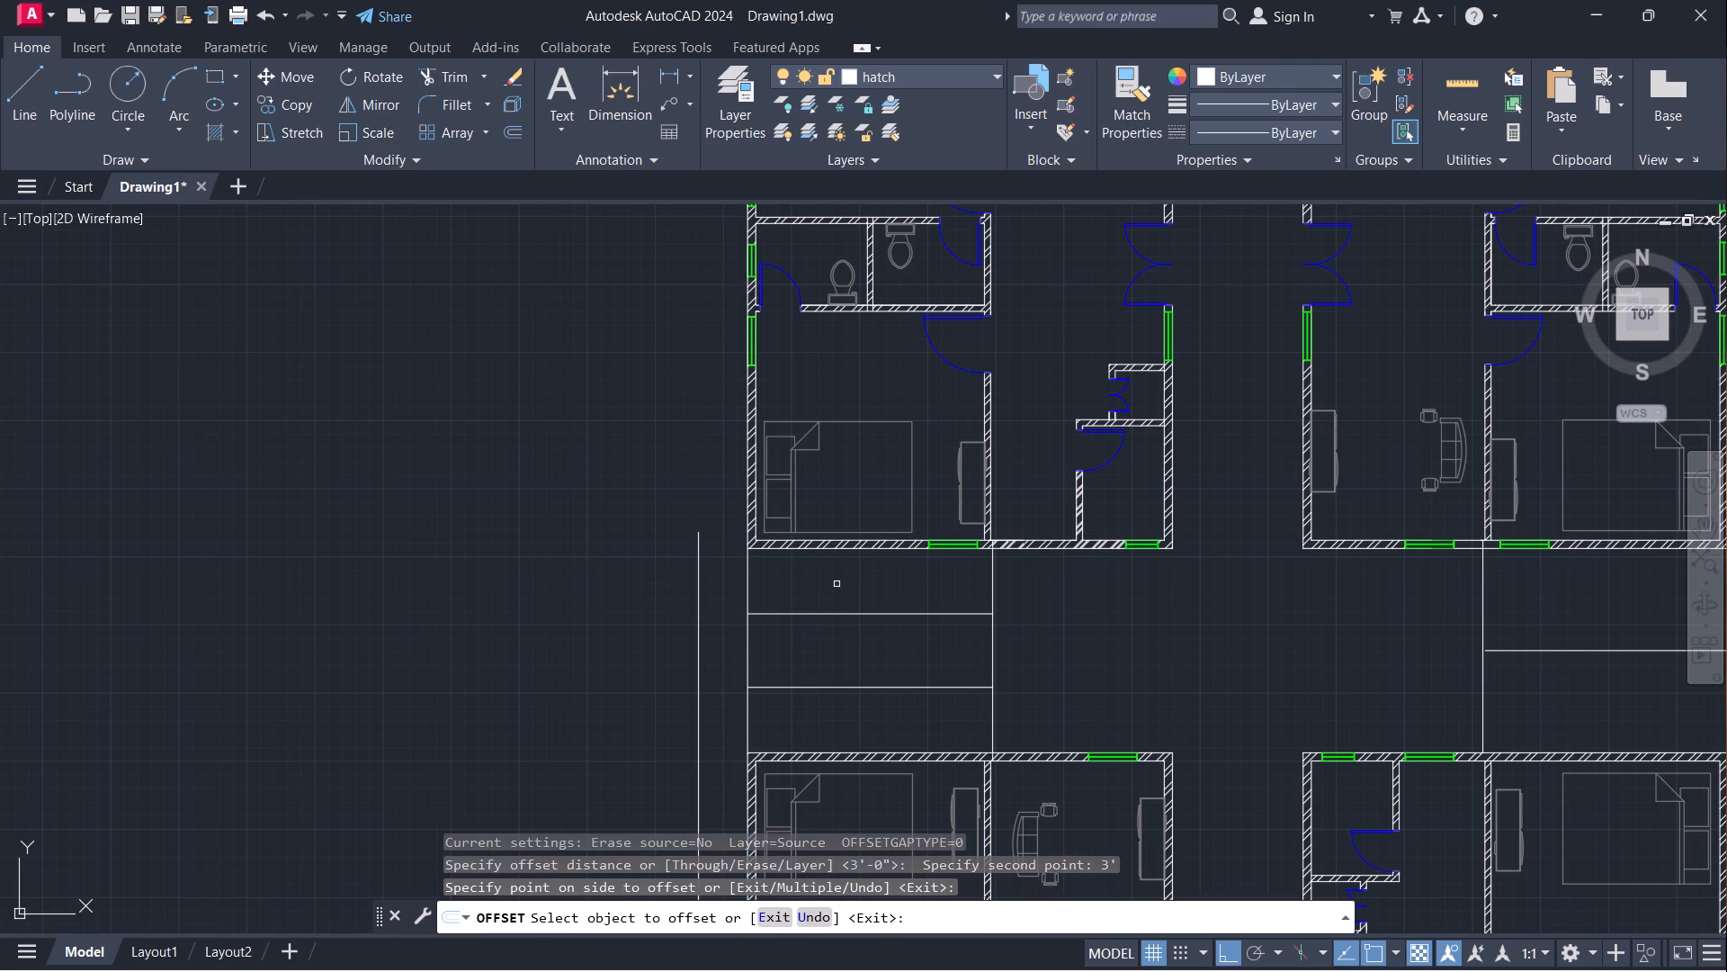
{"action": "key", "text": "Escape"}
Extend the line offset 3' west of the blocks to the north and south construction lines.
{"action": "type", "text": "ex"}
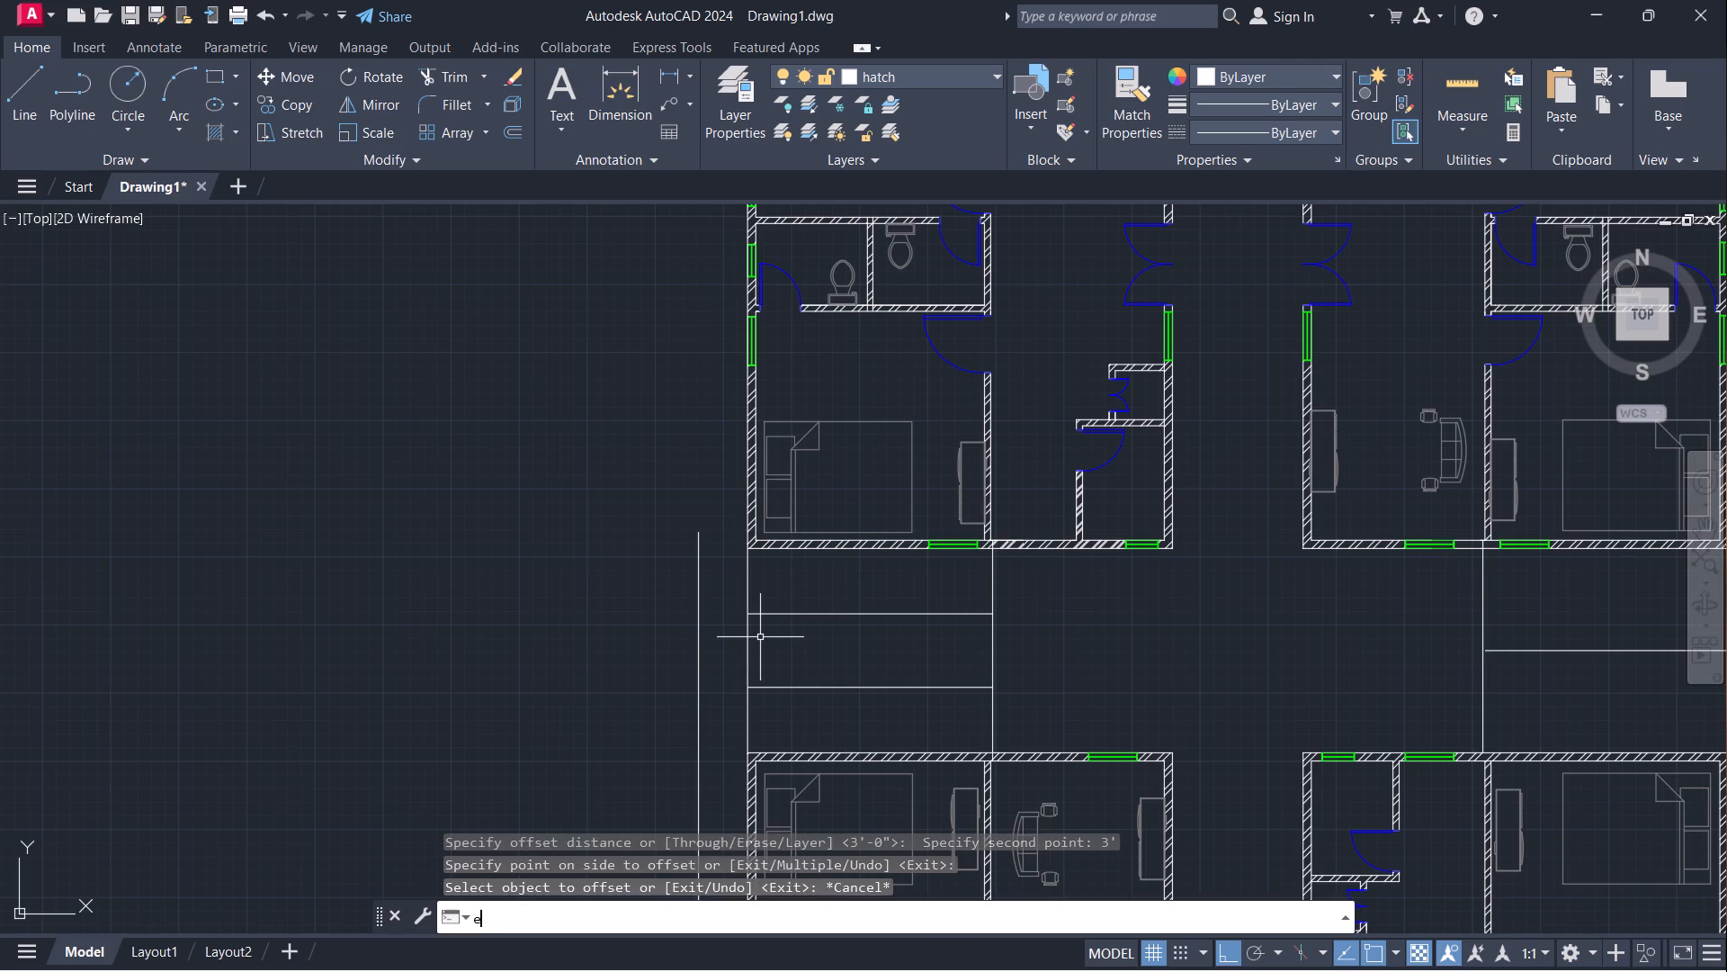
{"action": "key", "text": "Return"}
{"action": "scroll", "coordinate": [601, 603], "scroll_direction": "down", "scroll_amount": 3}
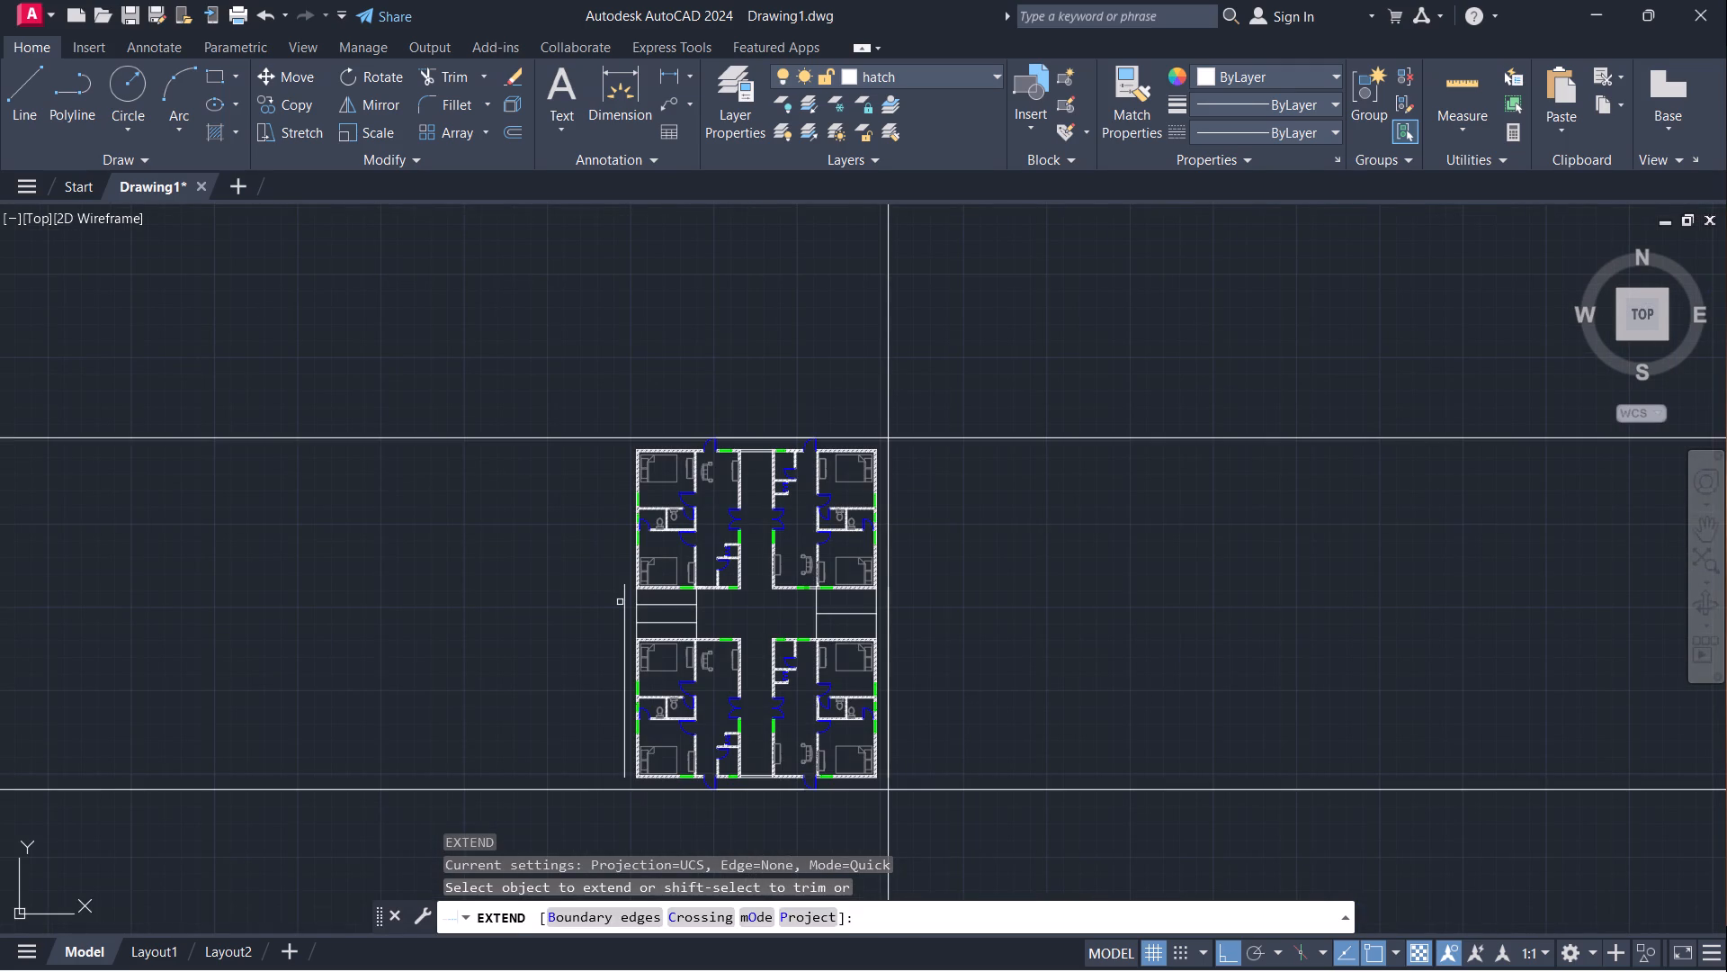
{"action": "left_click", "coordinate": [627, 611]}
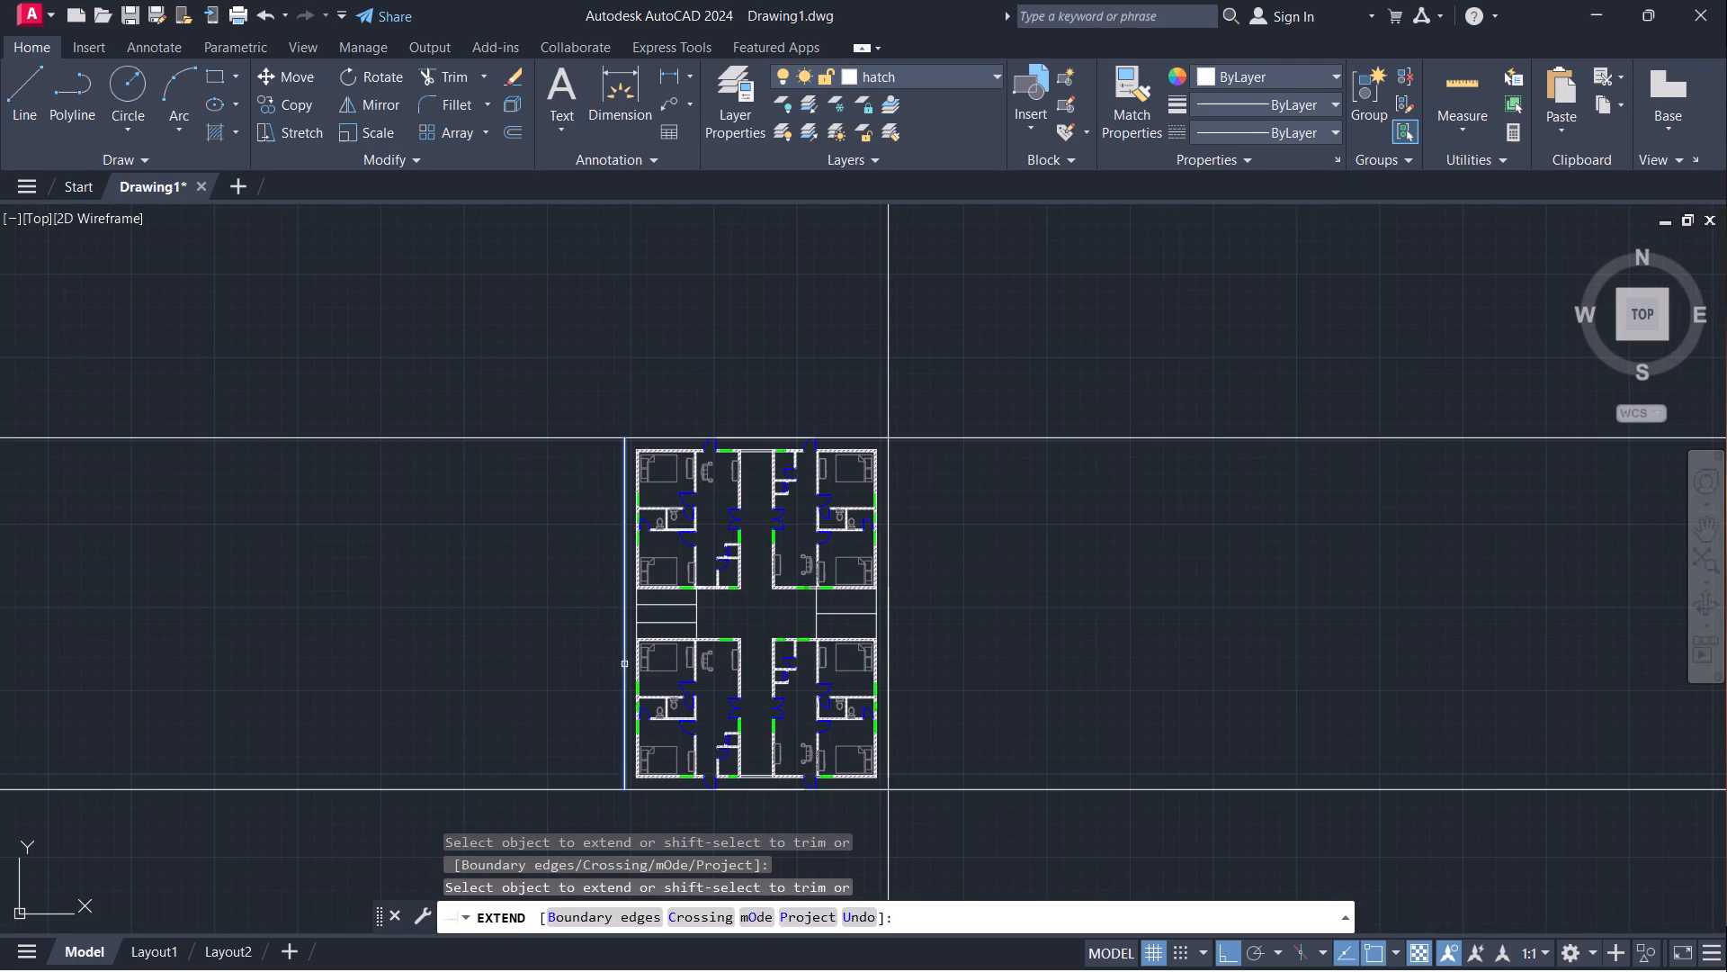
{"action": "left_click", "coordinate": [624, 672]}
{"action": "key", "text": "Escape"}
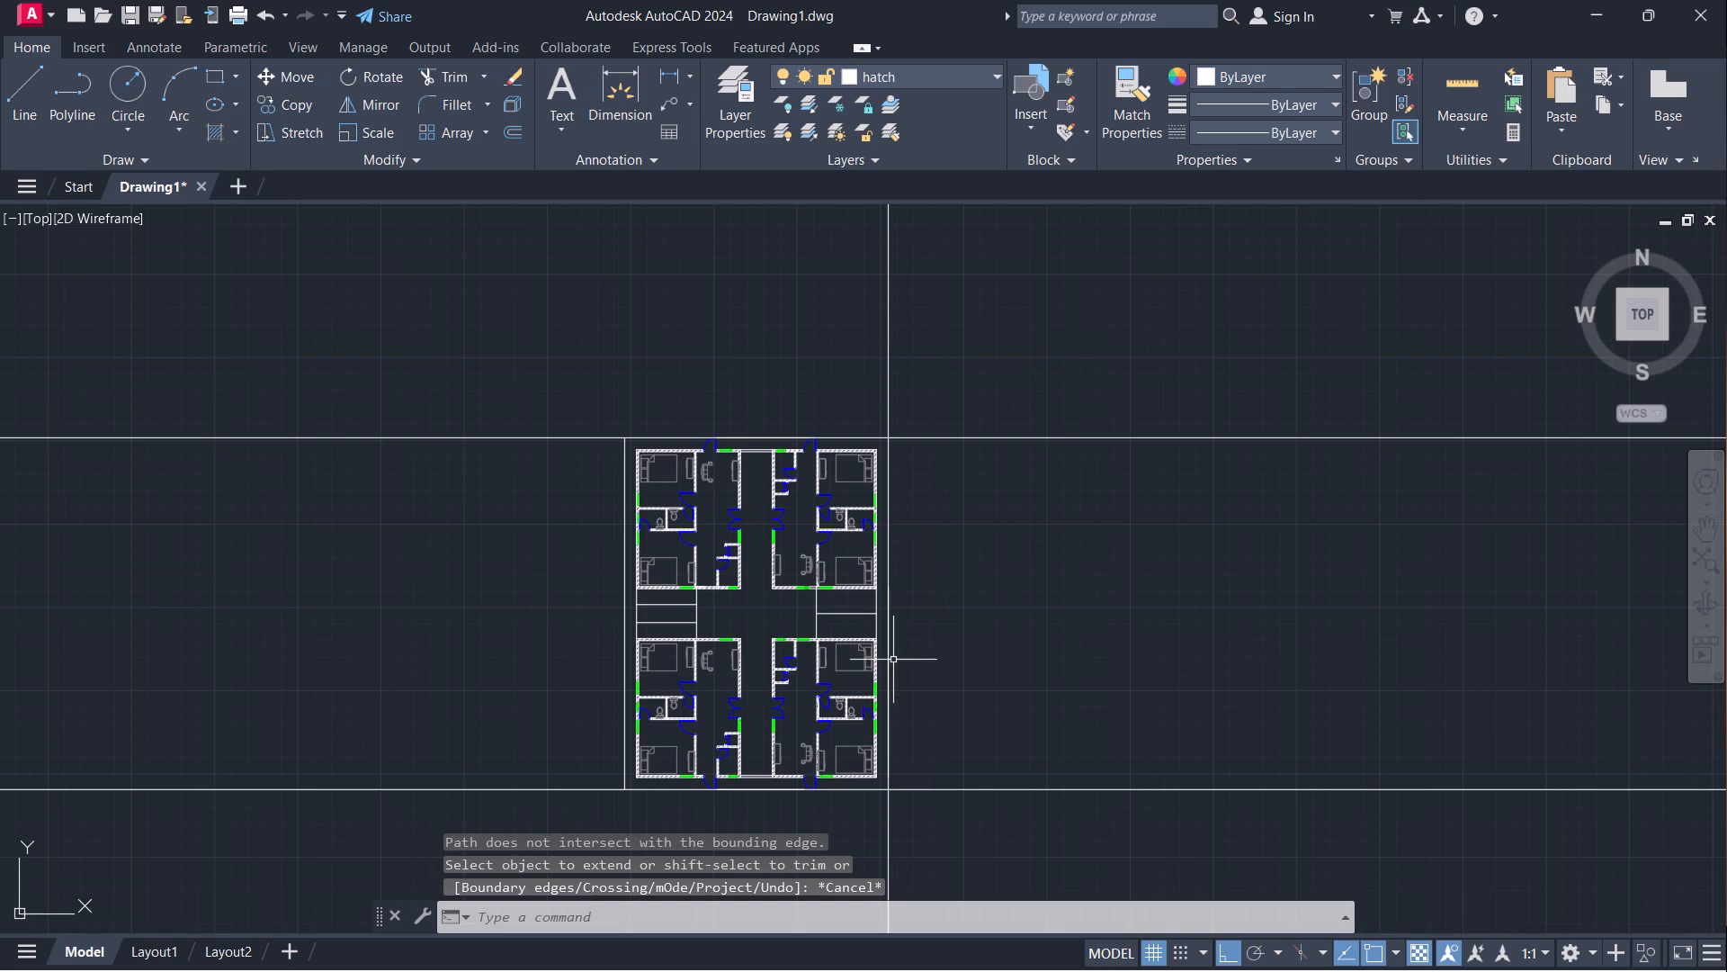
Offset the vertical construction line east of the blocks 9" outward to the east.
{"action": "scroll", "coordinate": [961, 621], "scroll_direction": "up", "scroll_amount": 1}
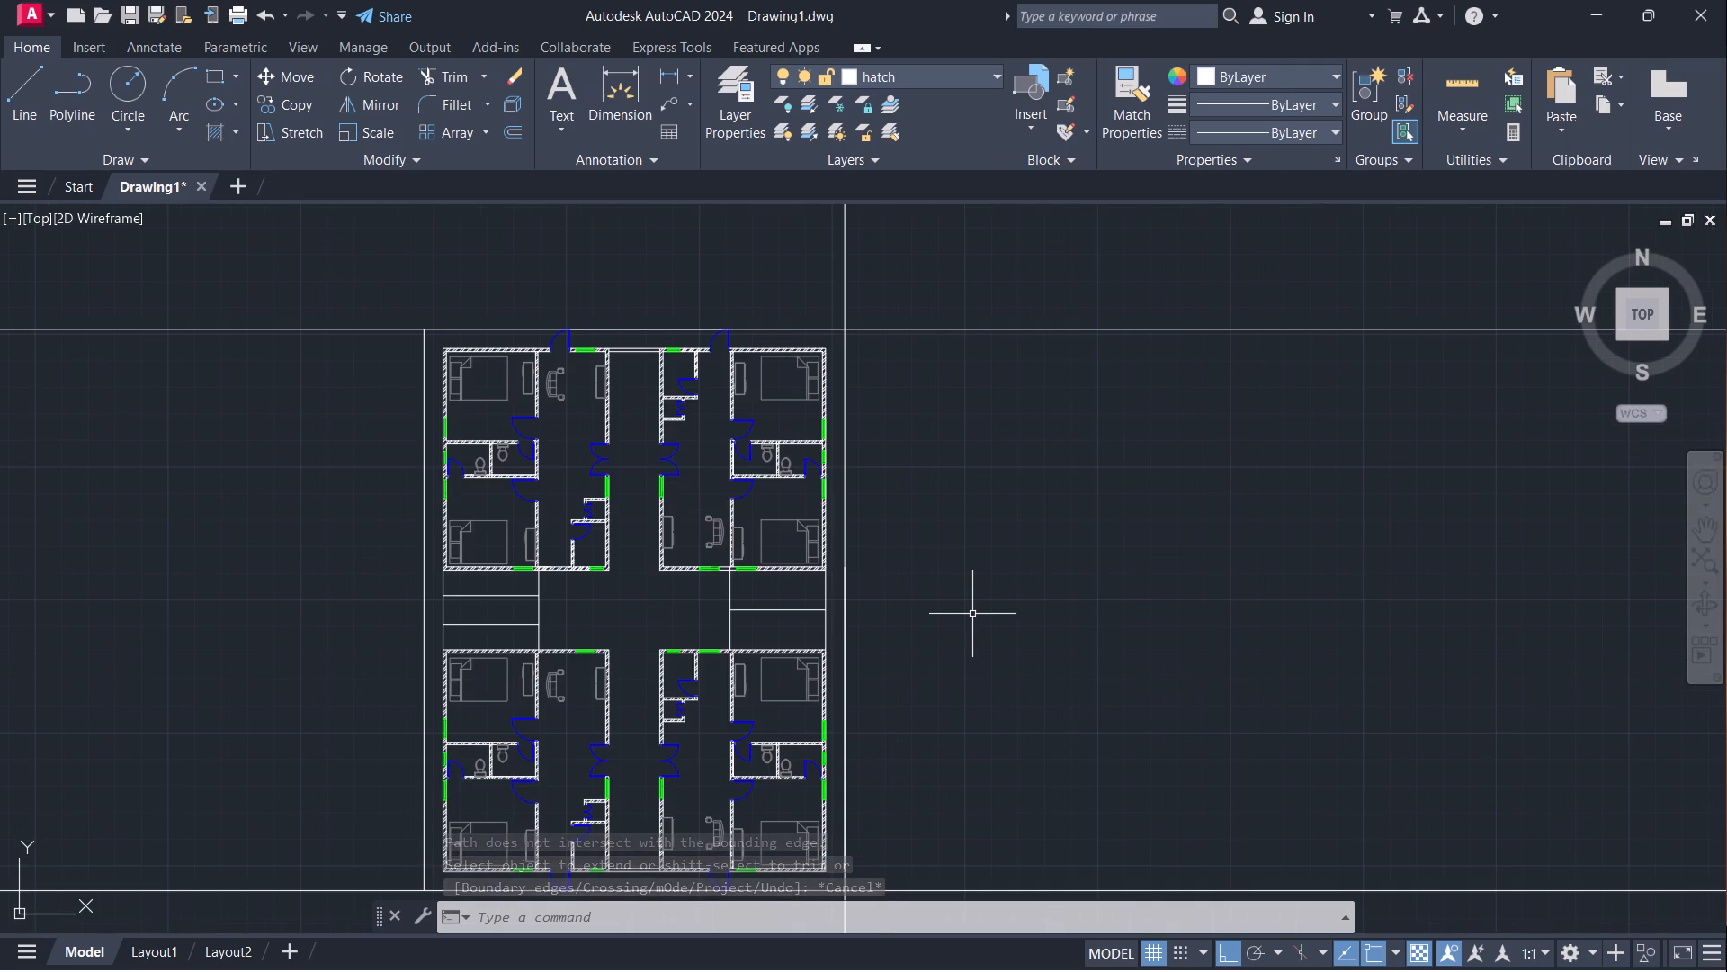
{"action": "key", "text": "Escape"}
{"action": "key", "text": "o"}
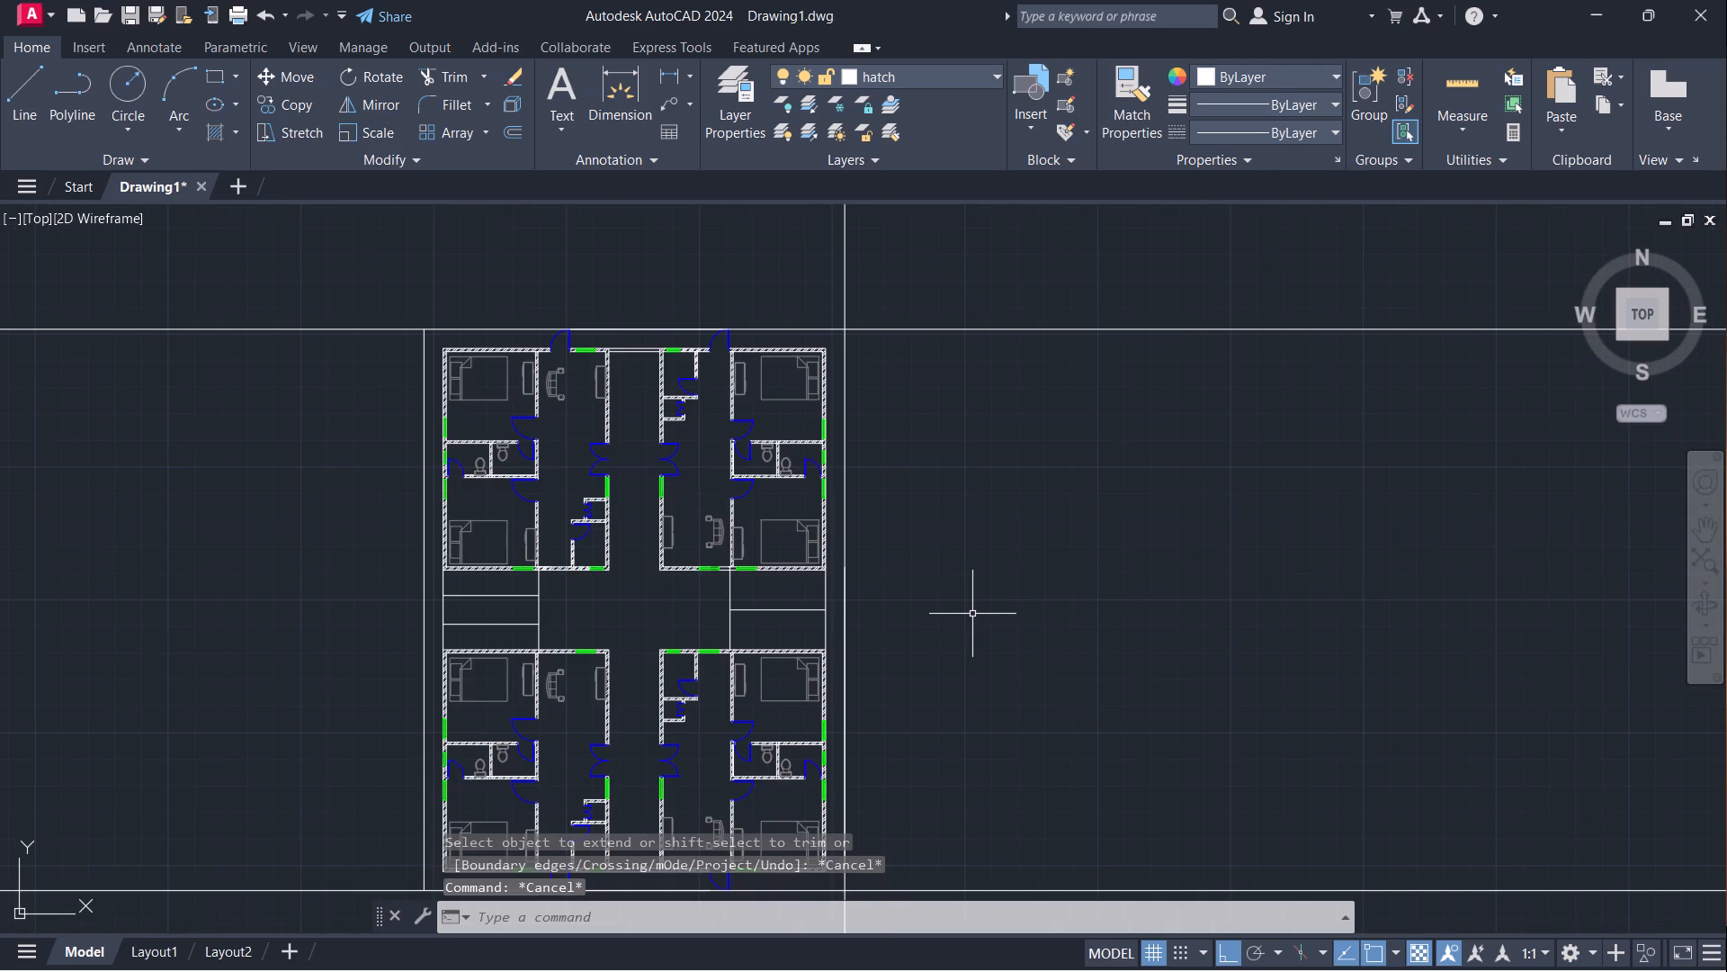
{"action": "key", "text": "Return"}
{"action": "left_click", "coordinate": [844, 560]}
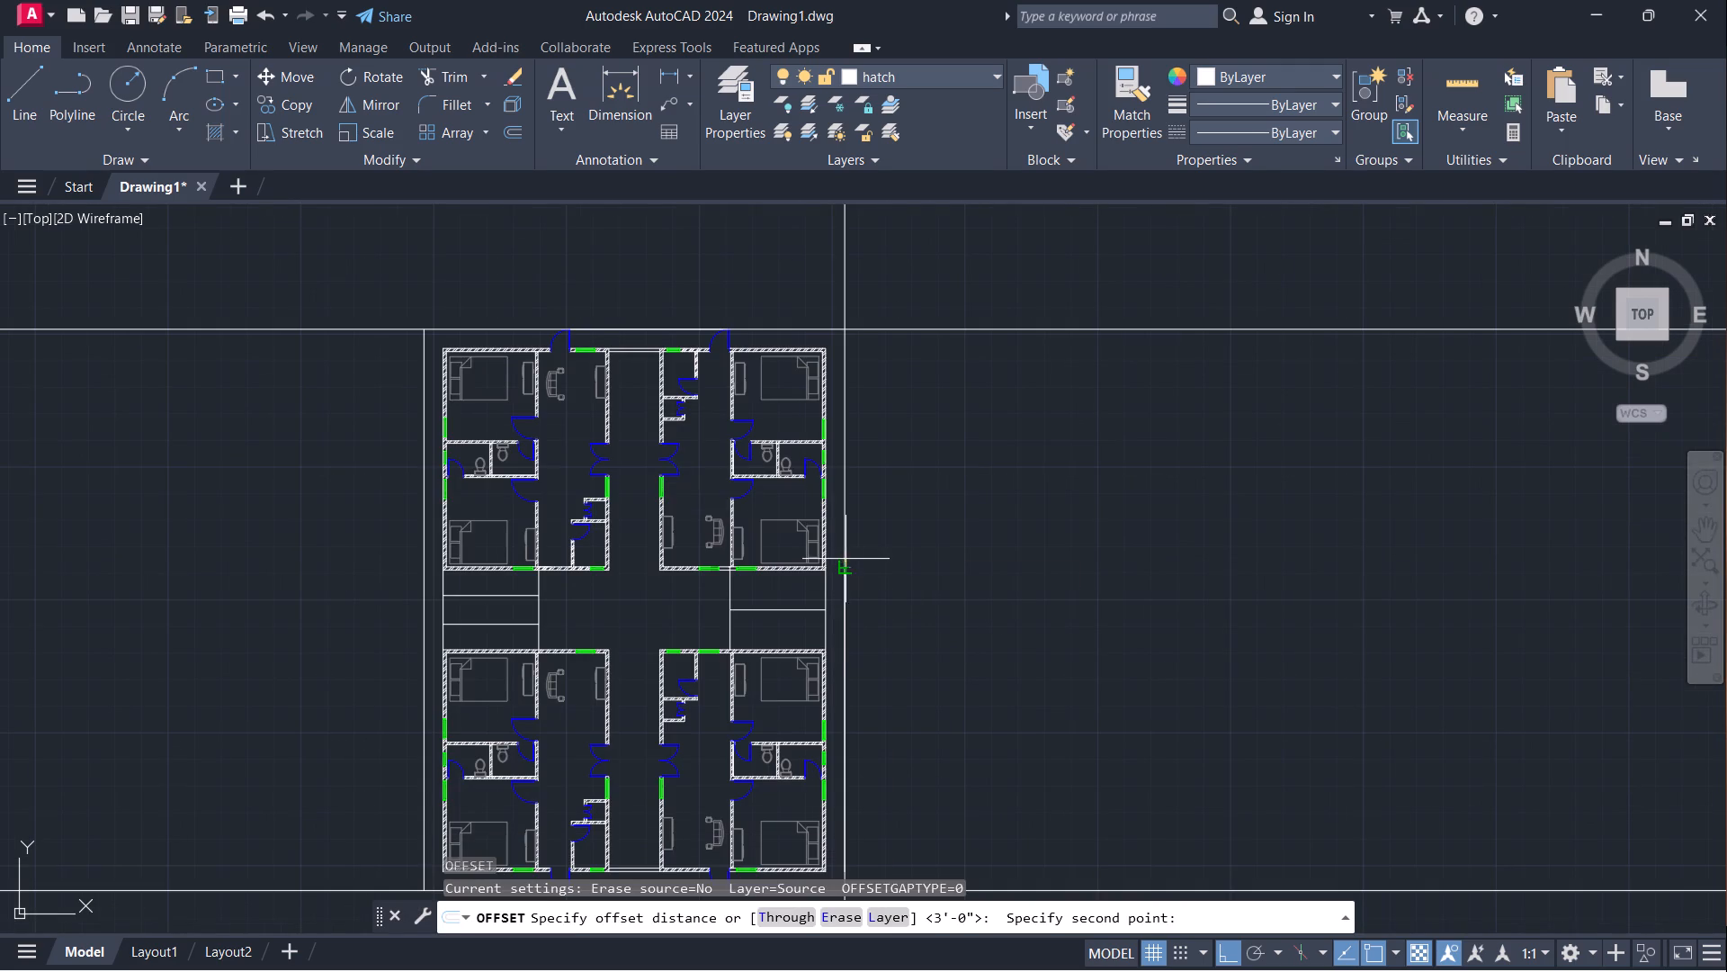
{"action": "key", "text": "9"}
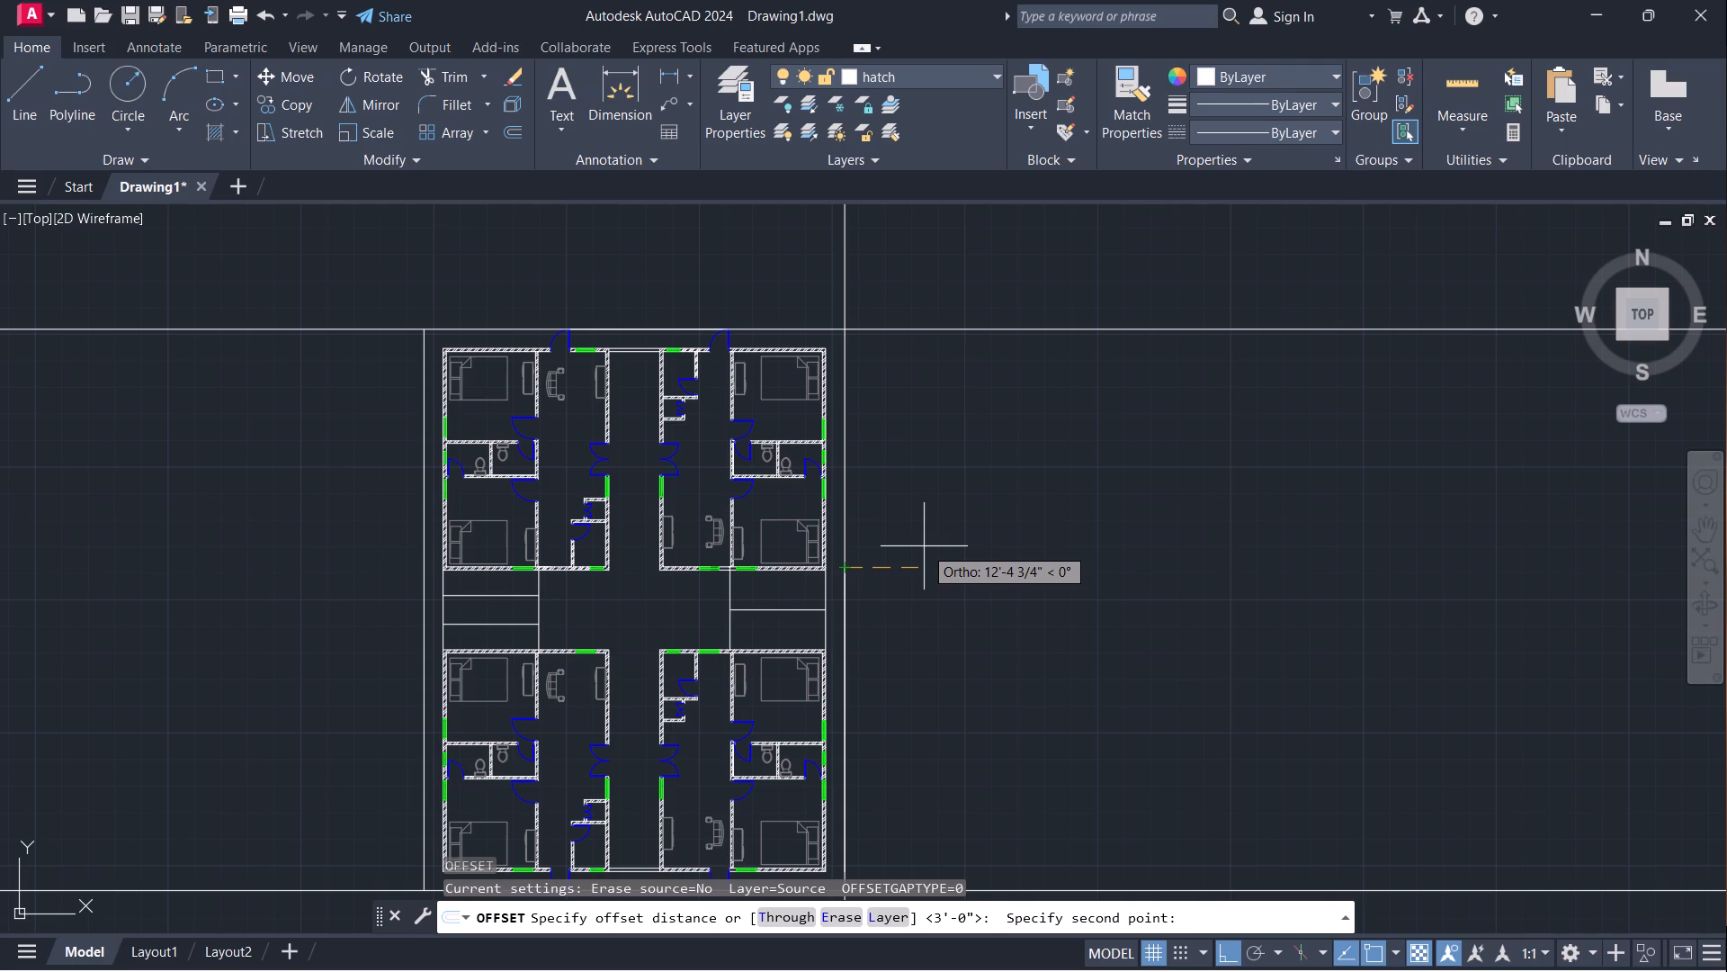
{"action": "key", "text": "shift+quotedbl"}
{"action": "key", "text": "Return"}
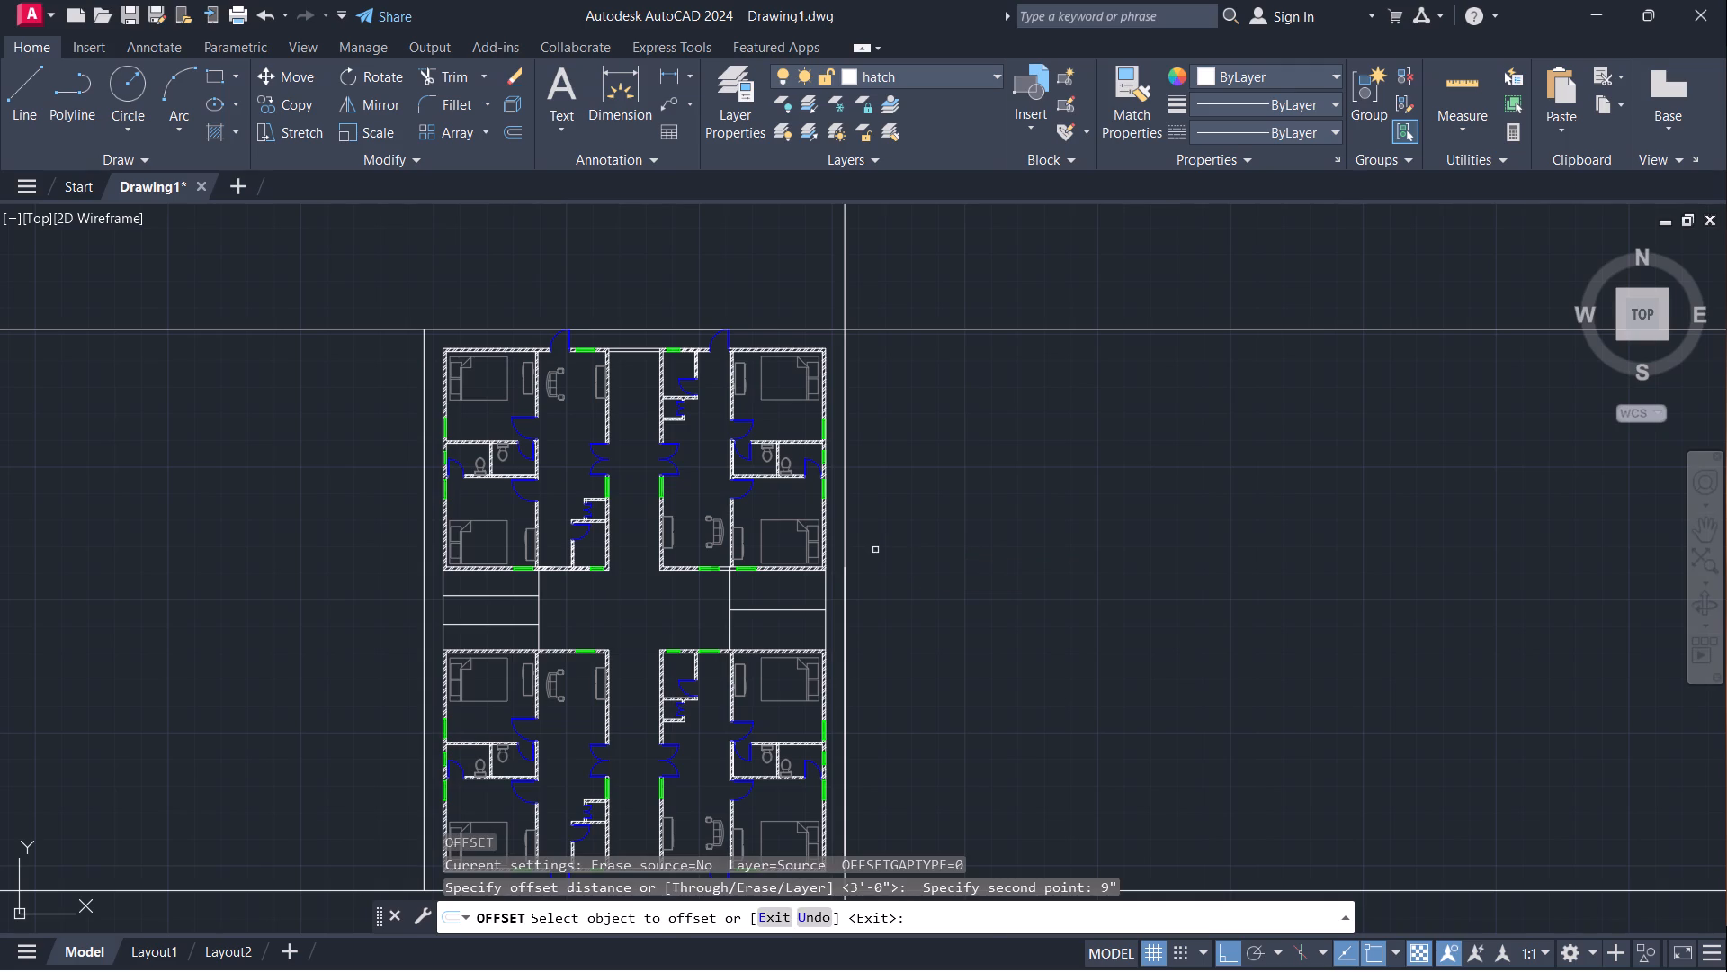
{"action": "left_click", "coordinate": [846, 550]}
{"action": "left_click_drag", "start_coordinate": [908, 543], "coordinate": [947, 535]}
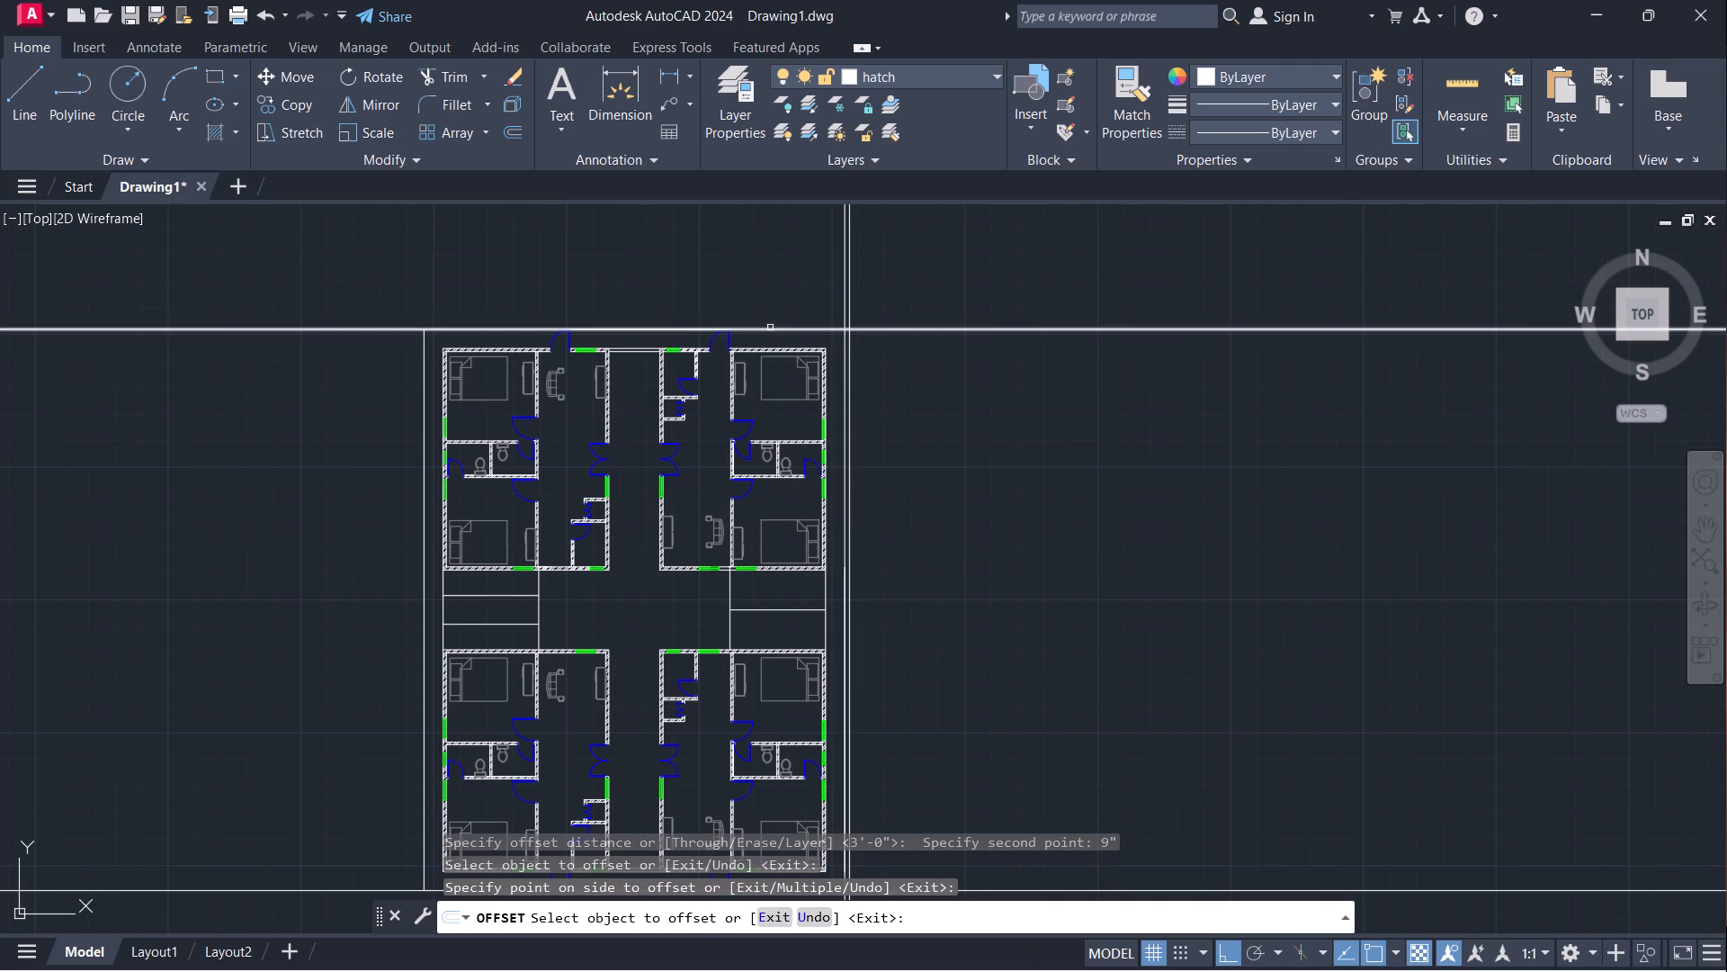
Offset the north, west and south outline lines 9" outward from the blocks.
{"action": "left_click", "coordinate": [770, 328]}
{"action": "left_click", "coordinate": [786, 267]}
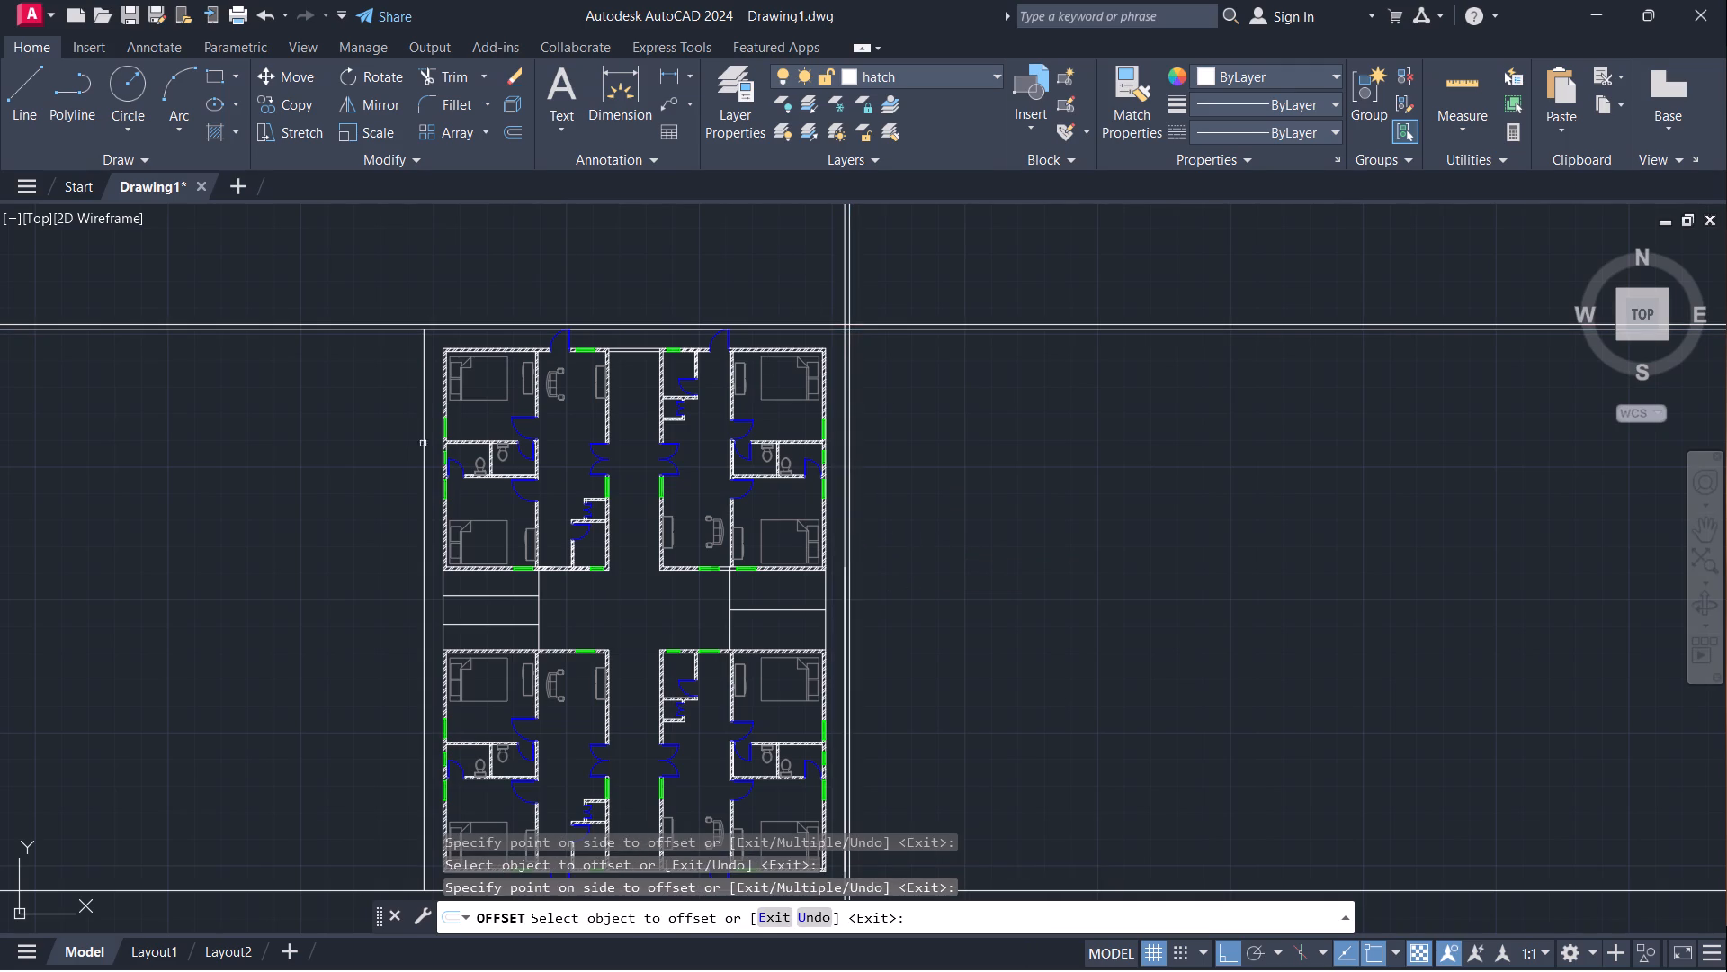
{"action": "left_click", "coordinate": [424, 437]}
{"action": "left_click", "coordinate": [343, 413]}
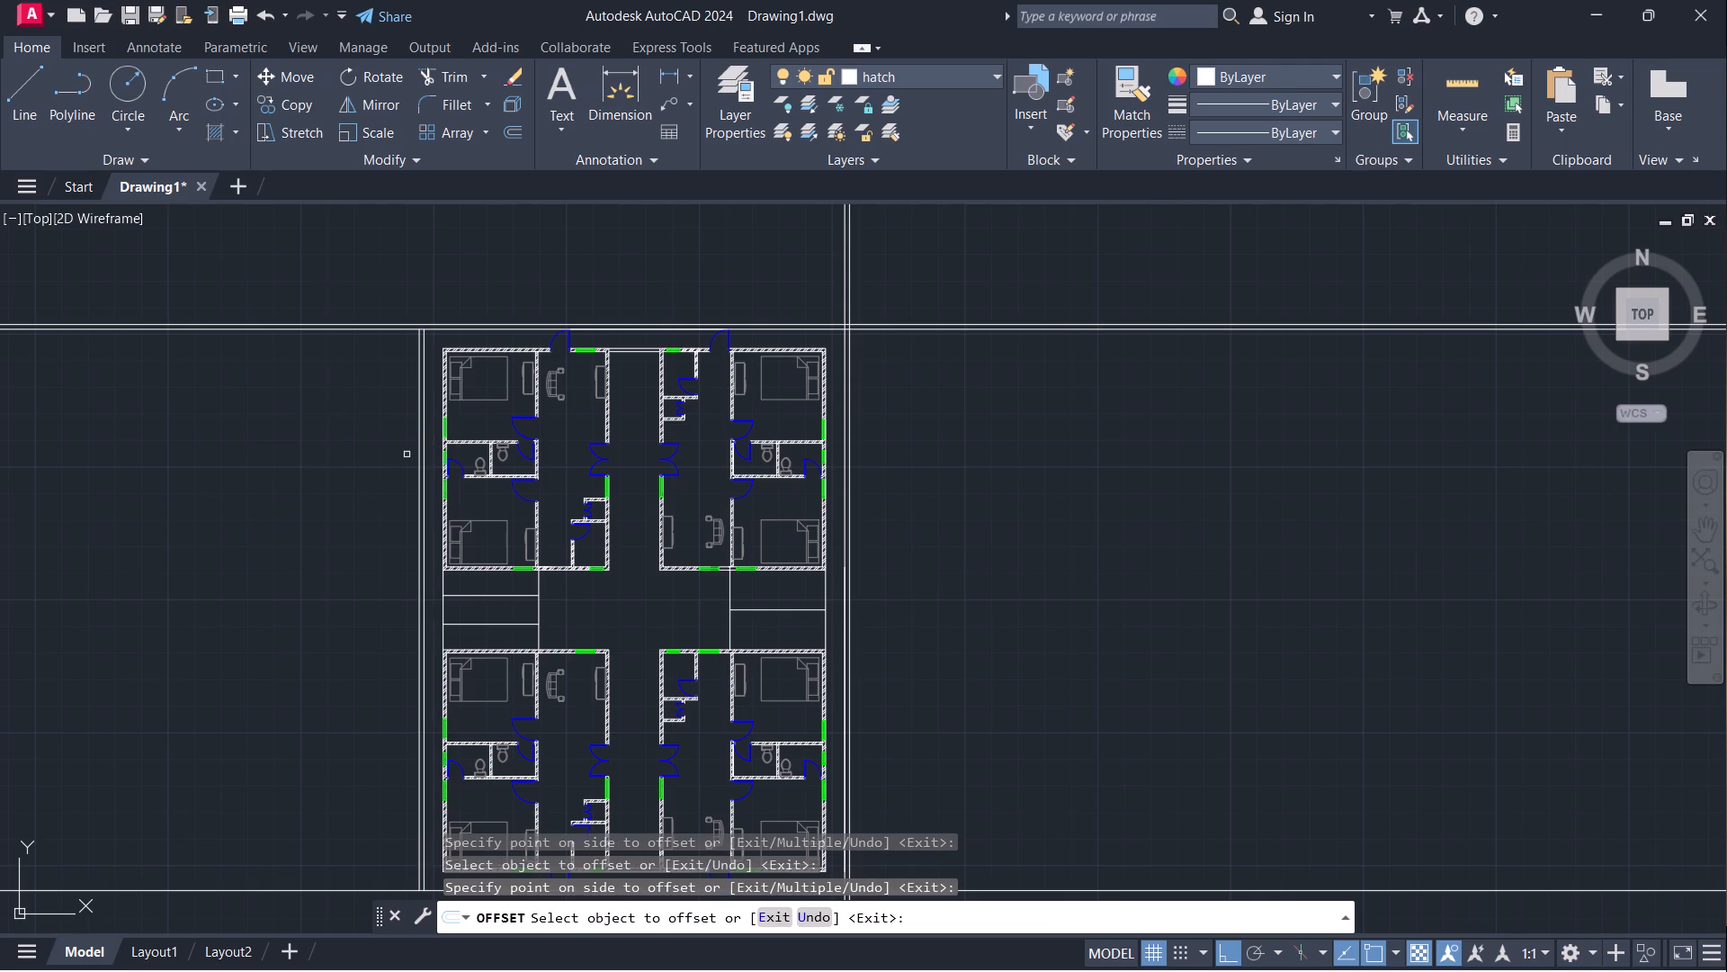
{"action": "scroll", "coordinate": [416, 410], "scroll_direction": "down", "scroll_amount": 1}
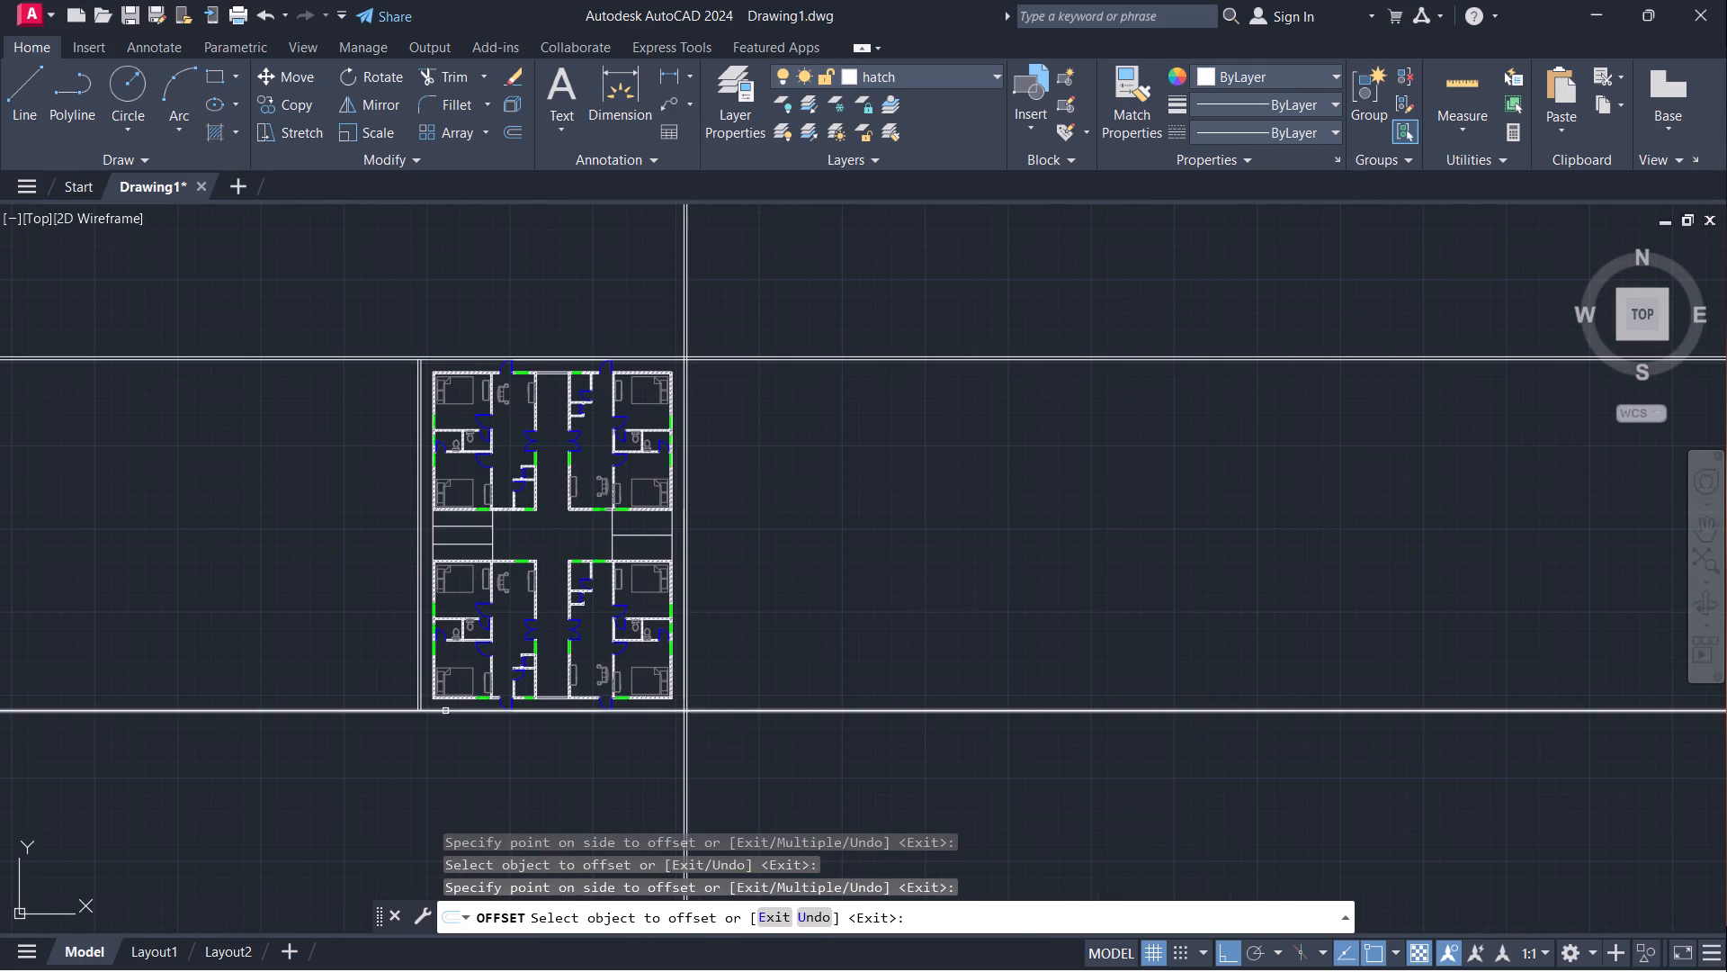
{"action": "left_click", "coordinate": [445, 711]}
{"action": "left_click", "coordinate": [441, 737]}
{"action": "key", "text": "Escape"}
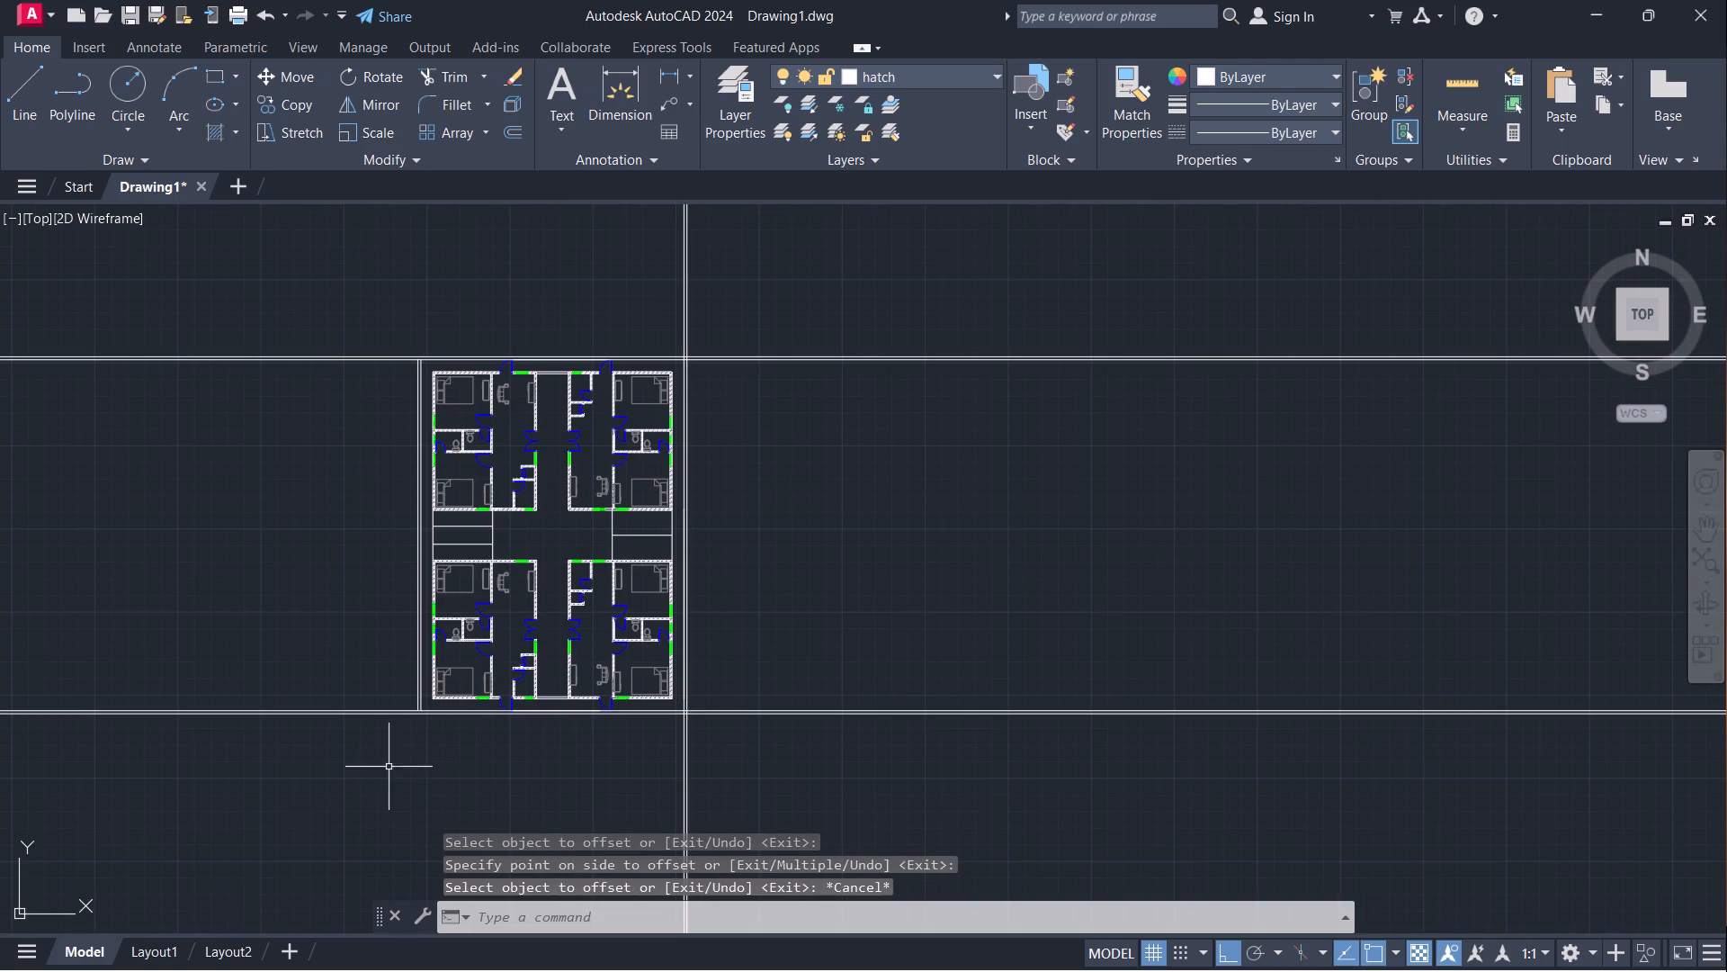
Extend the outermost west line at both ends to the outermost south and north construction lines.
{"action": "scroll", "coordinate": [357, 738], "scroll_direction": "up", "scroll_amount": 1}
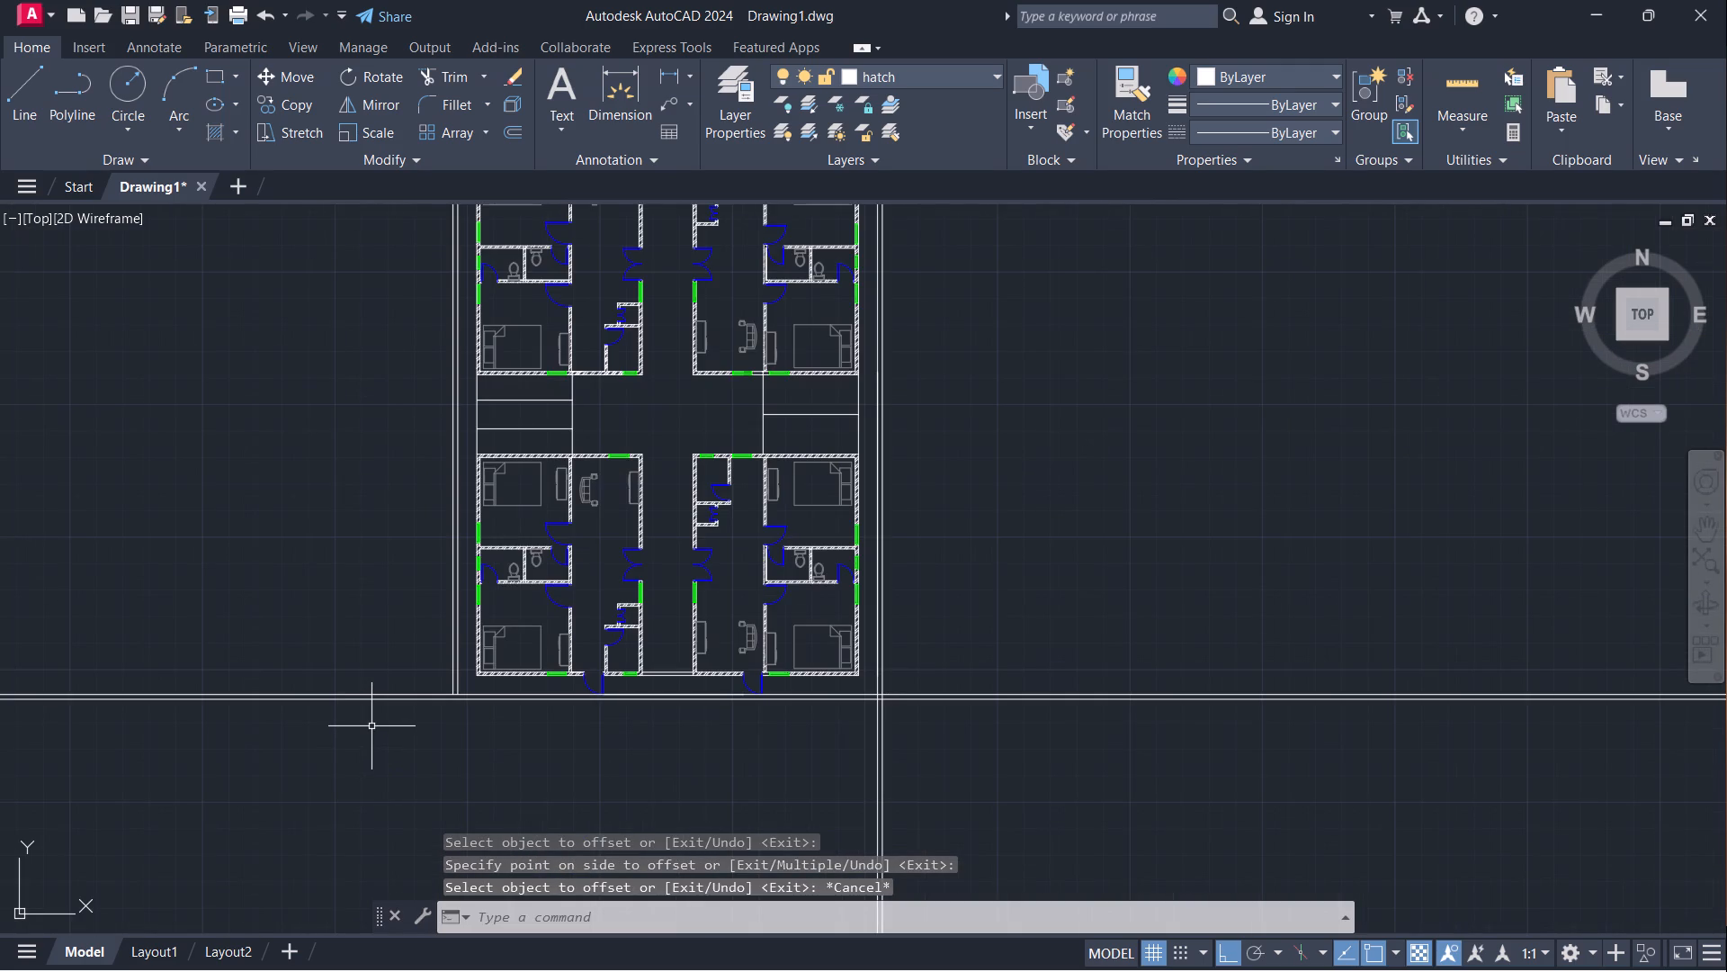
{"action": "key", "text": "e"}
{"action": "key", "text": "x"}
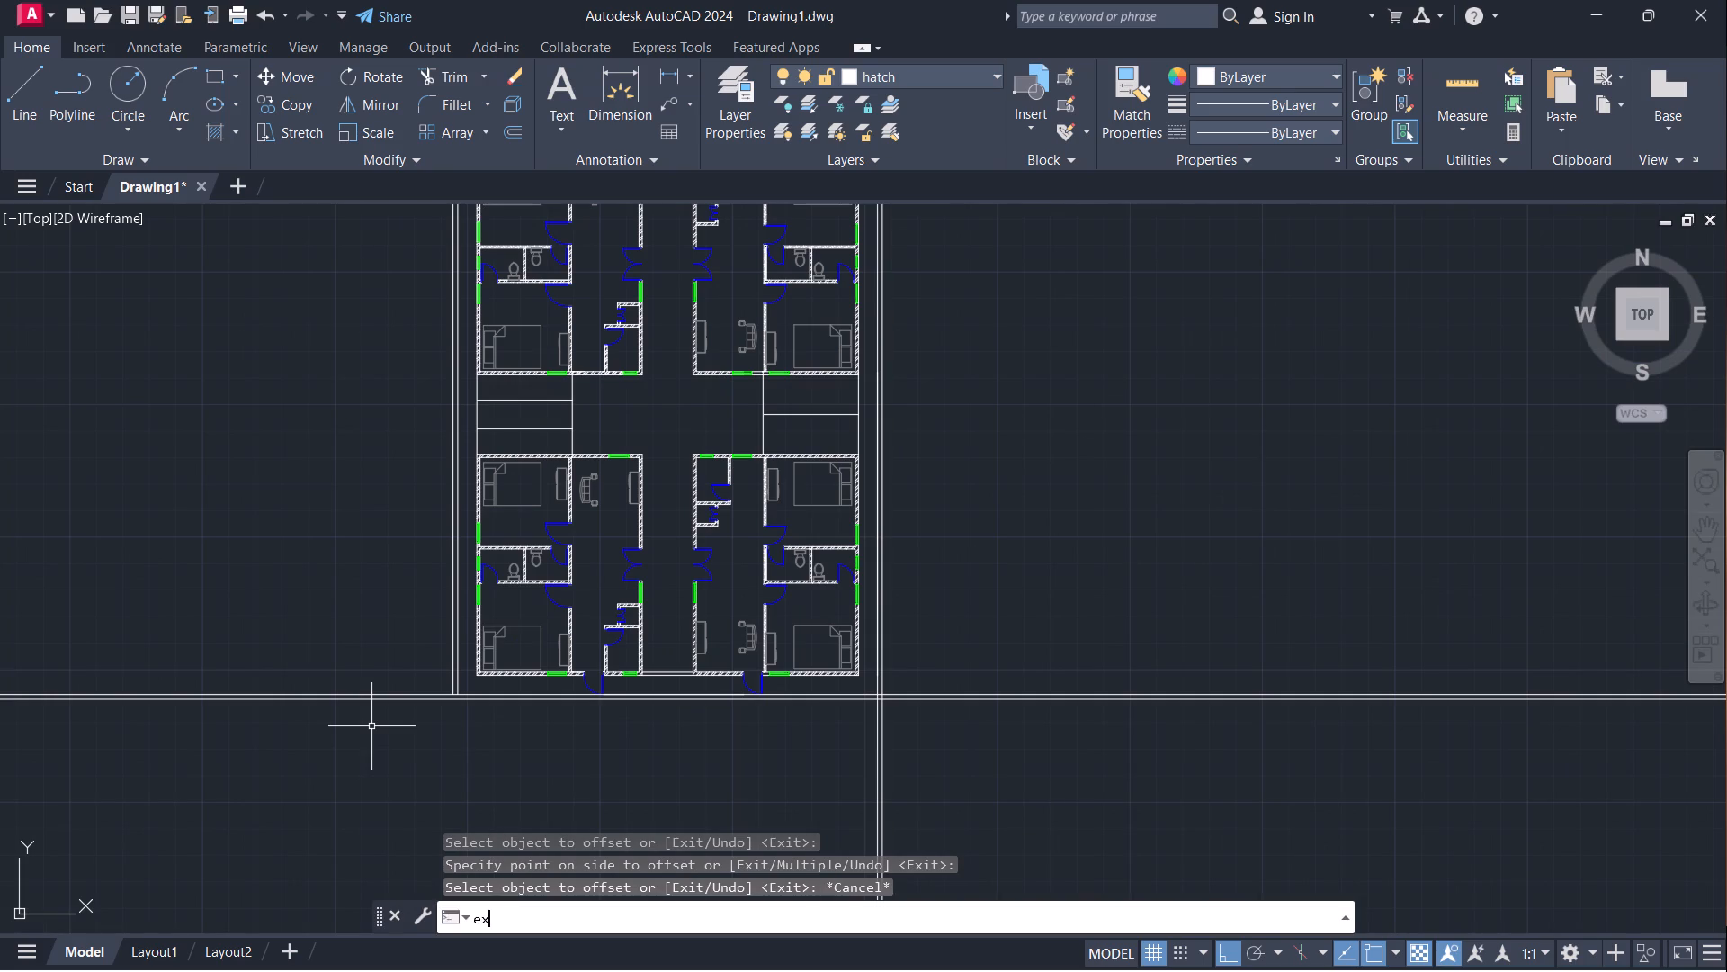
{"action": "key", "text": "Return"}
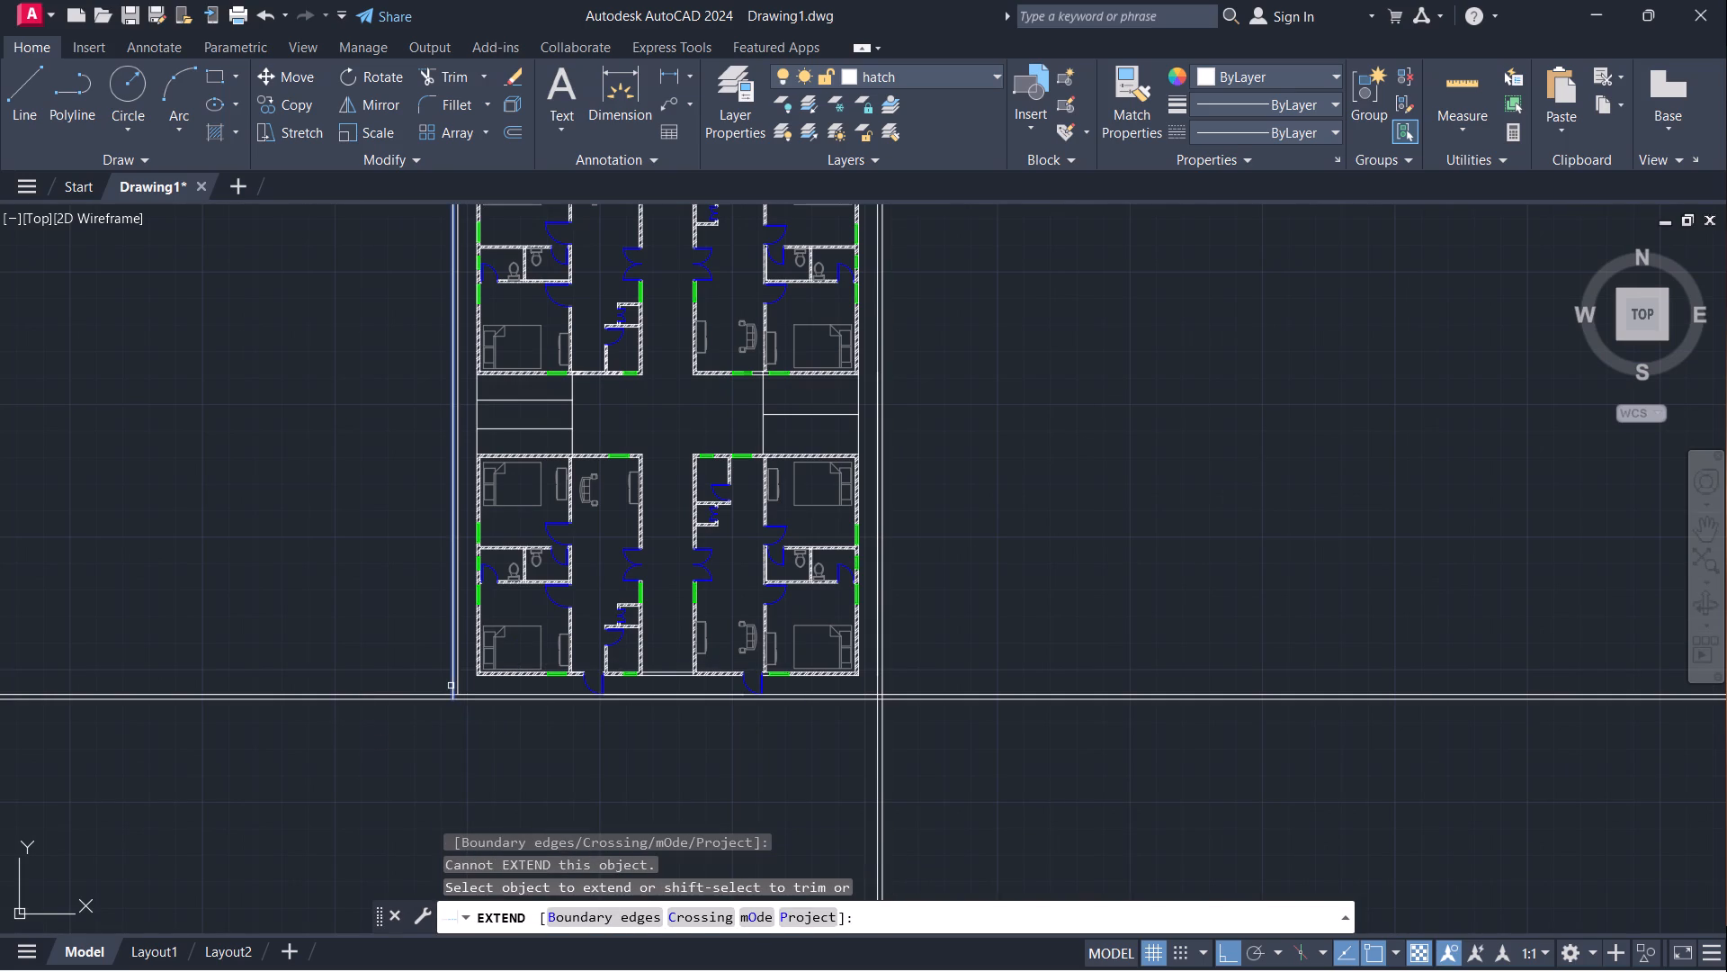
{"action": "left_click", "coordinate": [452, 685]}
{"action": "scroll", "coordinate": [366, 667], "scroll_direction": "down", "scroll_amount": 2}
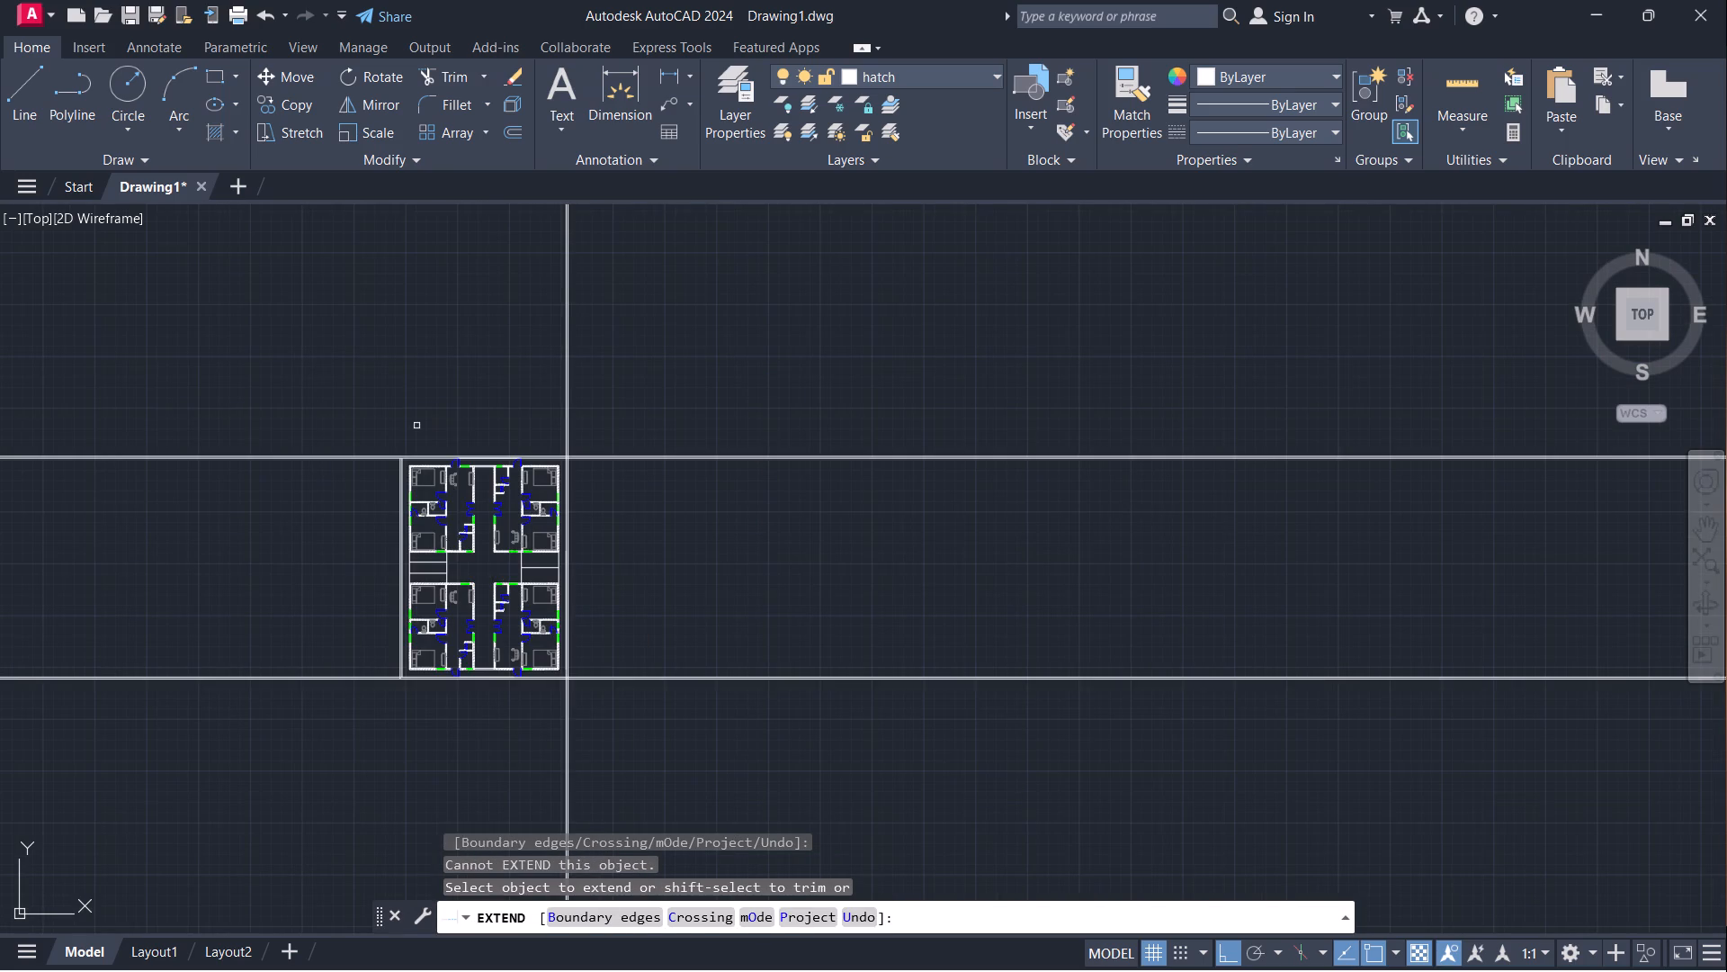
{"action": "scroll", "coordinate": [391, 450], "scroll_direction": "up", "scroll_amount": 5}
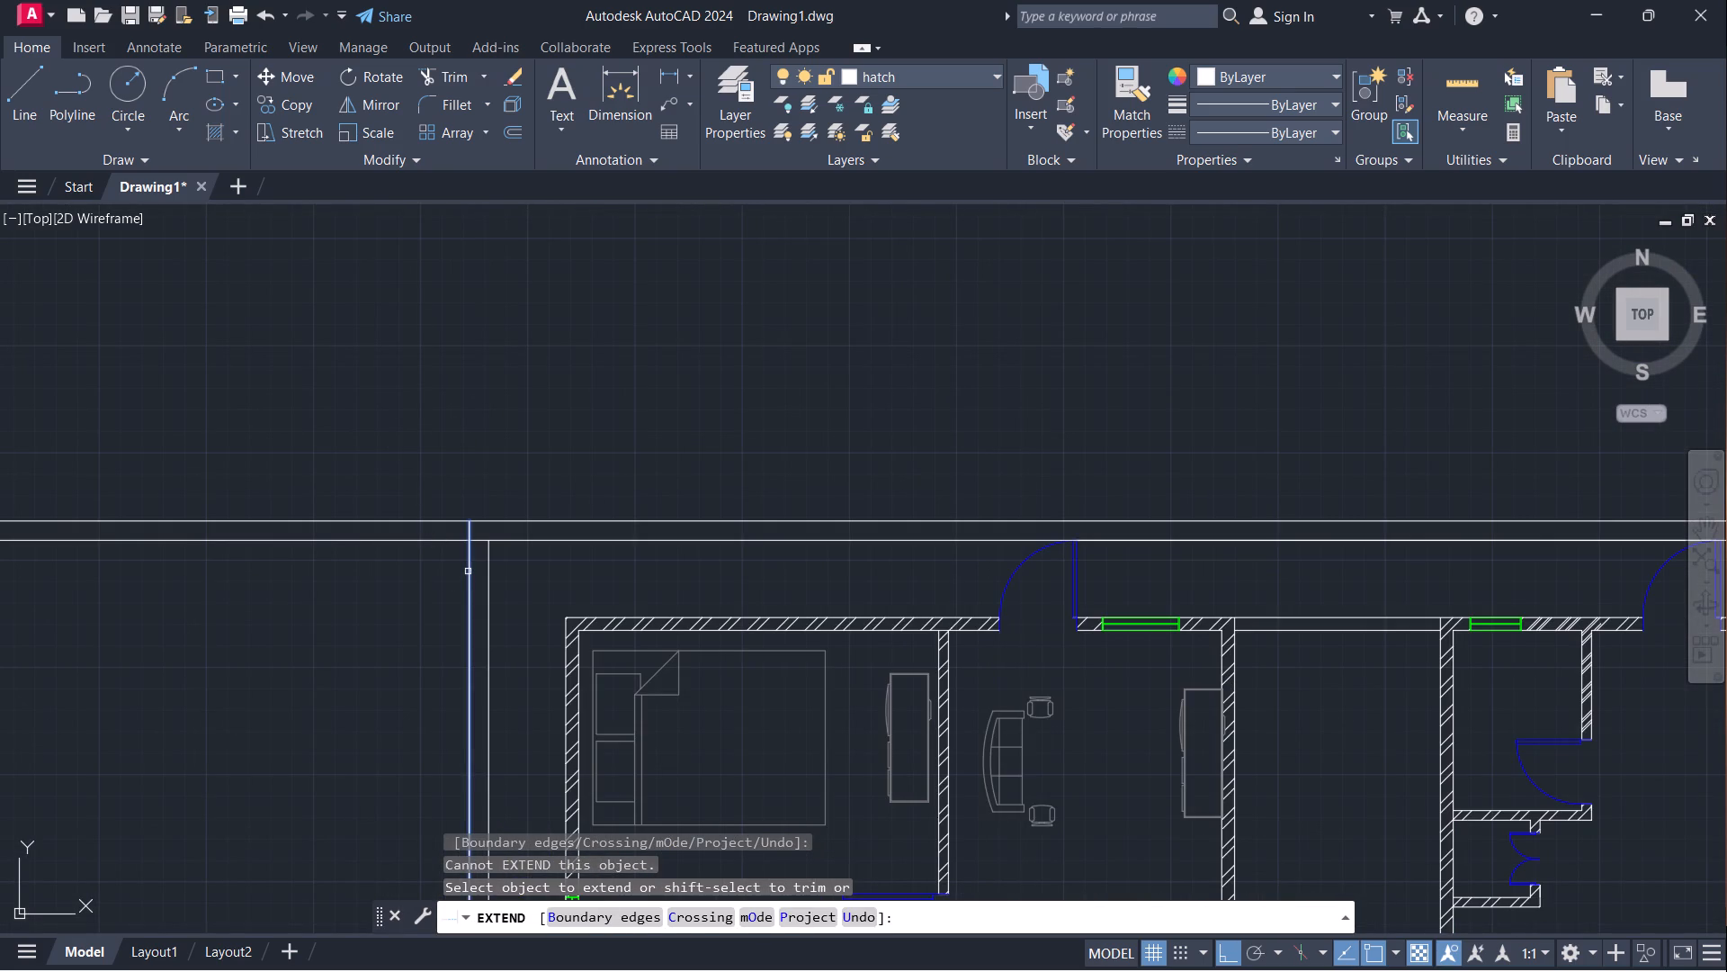
{"action": "left_click", "coordinate": [468, 570]}
{"action": "key", "text": "Escape"}
Trim all construction line portions that run past the double outline on the west, north, east and south sides.
{"action": "scroll", "coordinate": [536, 377], "scroll_direction": "down", "scroll_amount": 2}
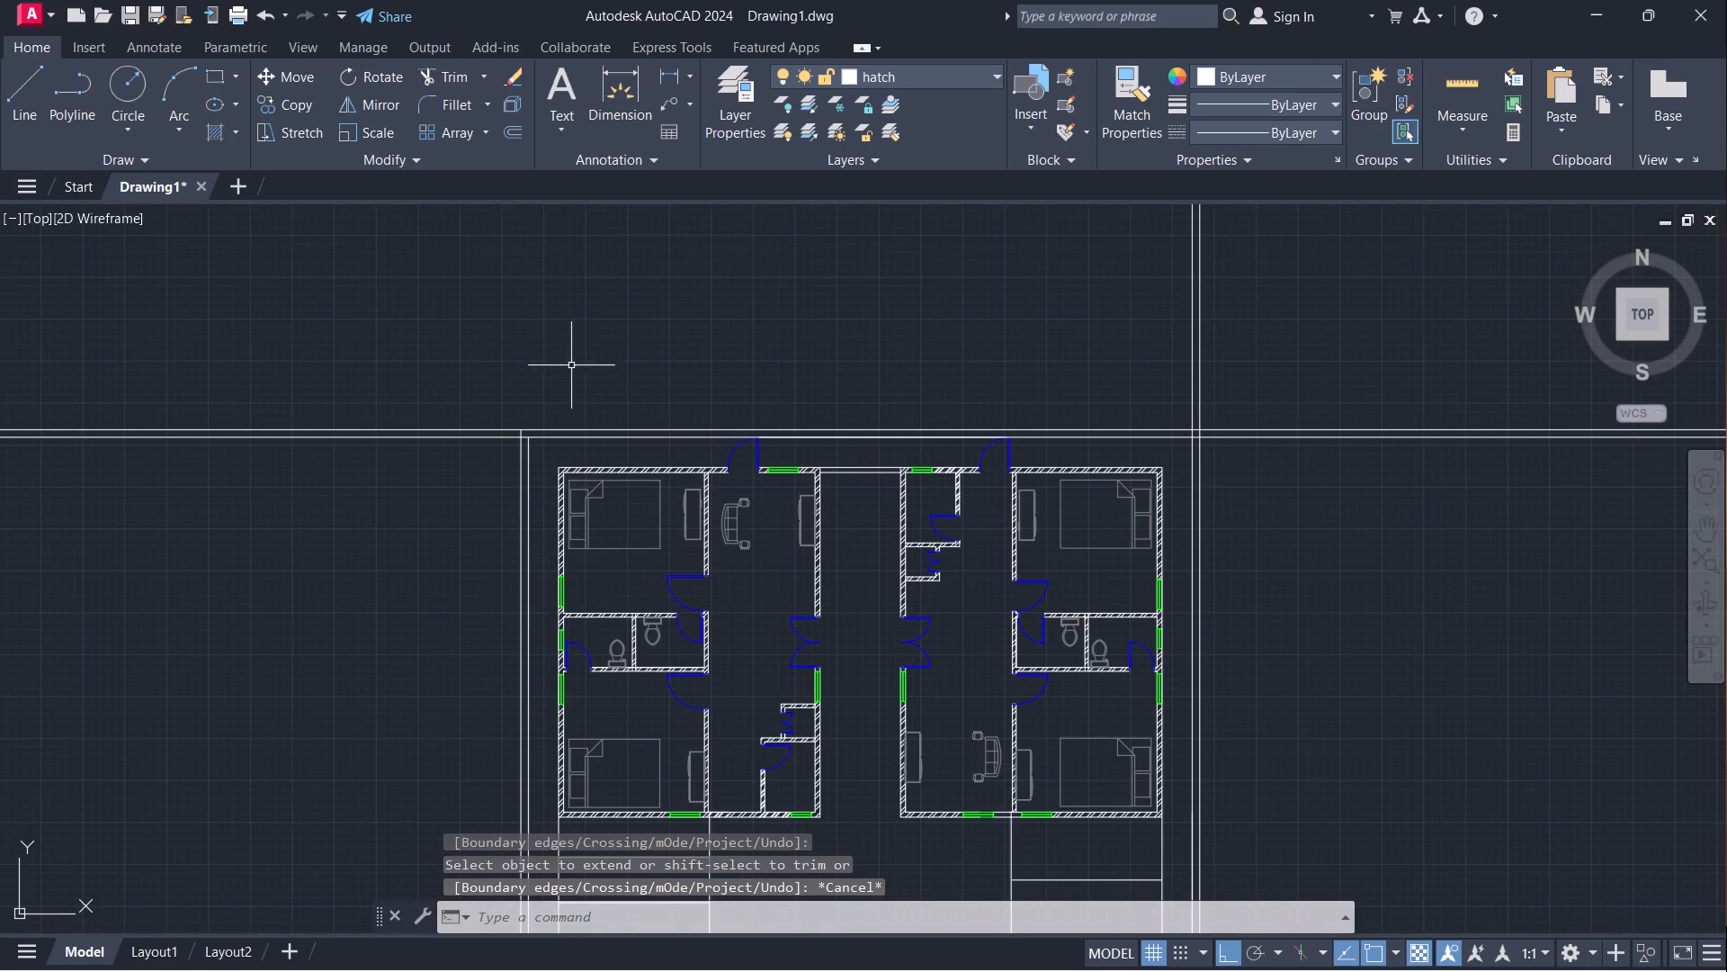
{"action": "scroll", "coordinate": [613, 346], "scroll_direction": "down", "scroll_amount": 2}
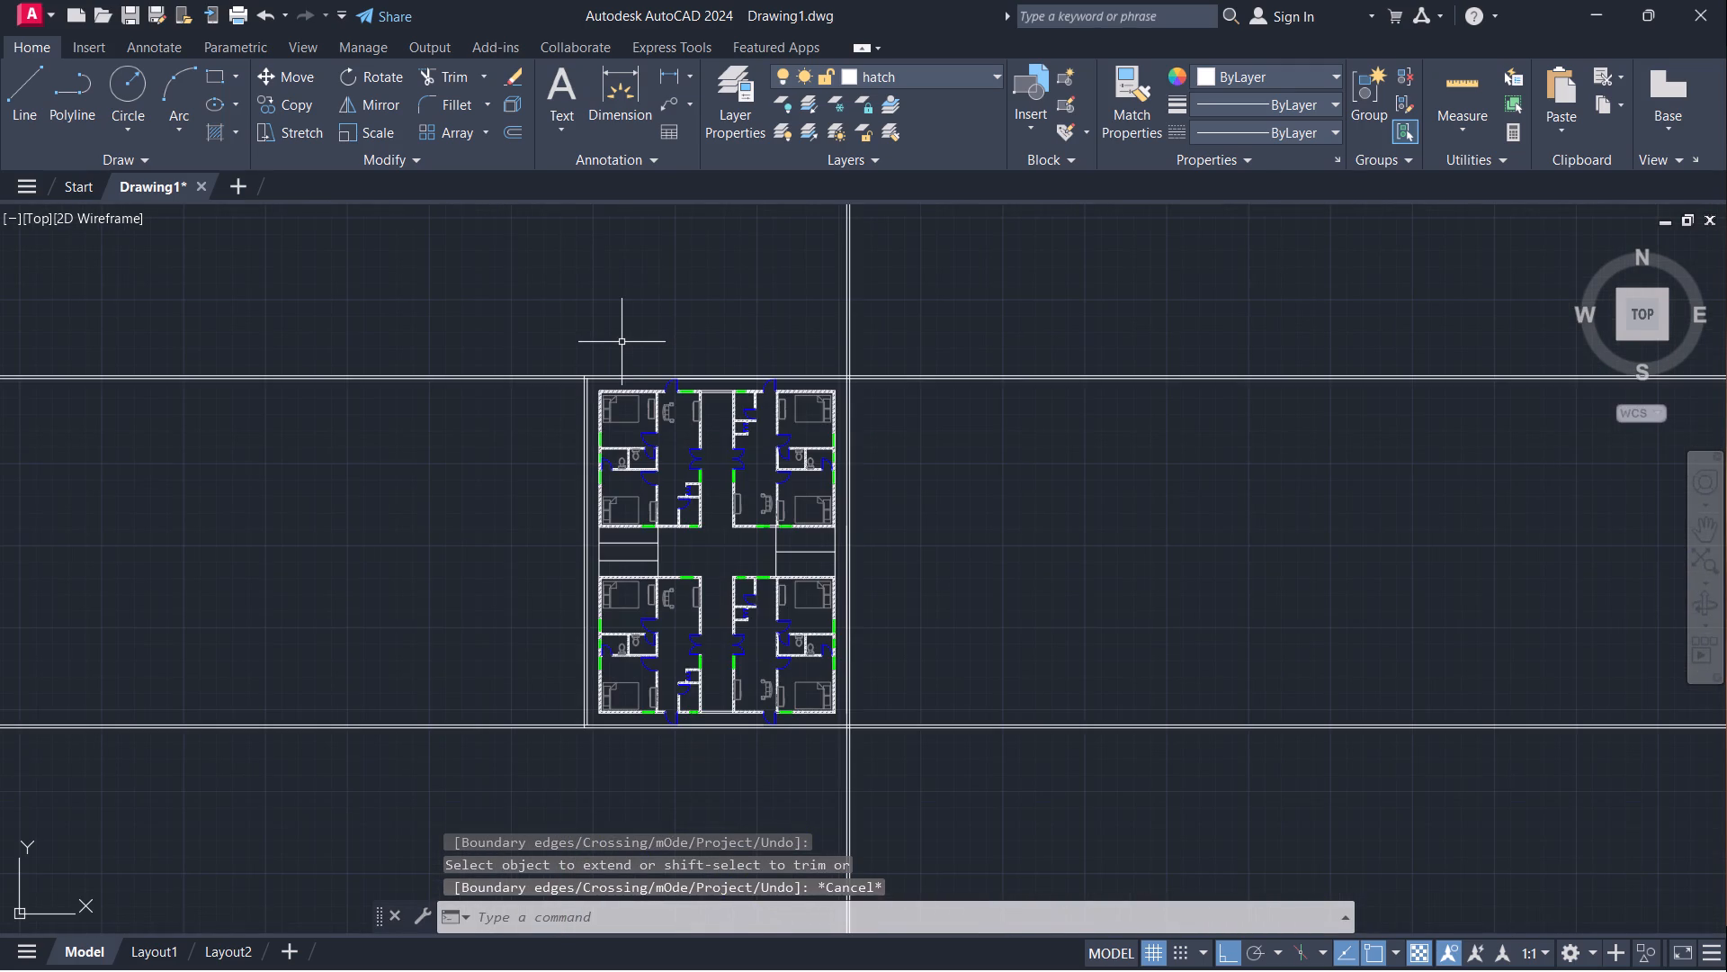
{"action": "type", "text": "tr"}
{"action": "key", "text": "Return"}
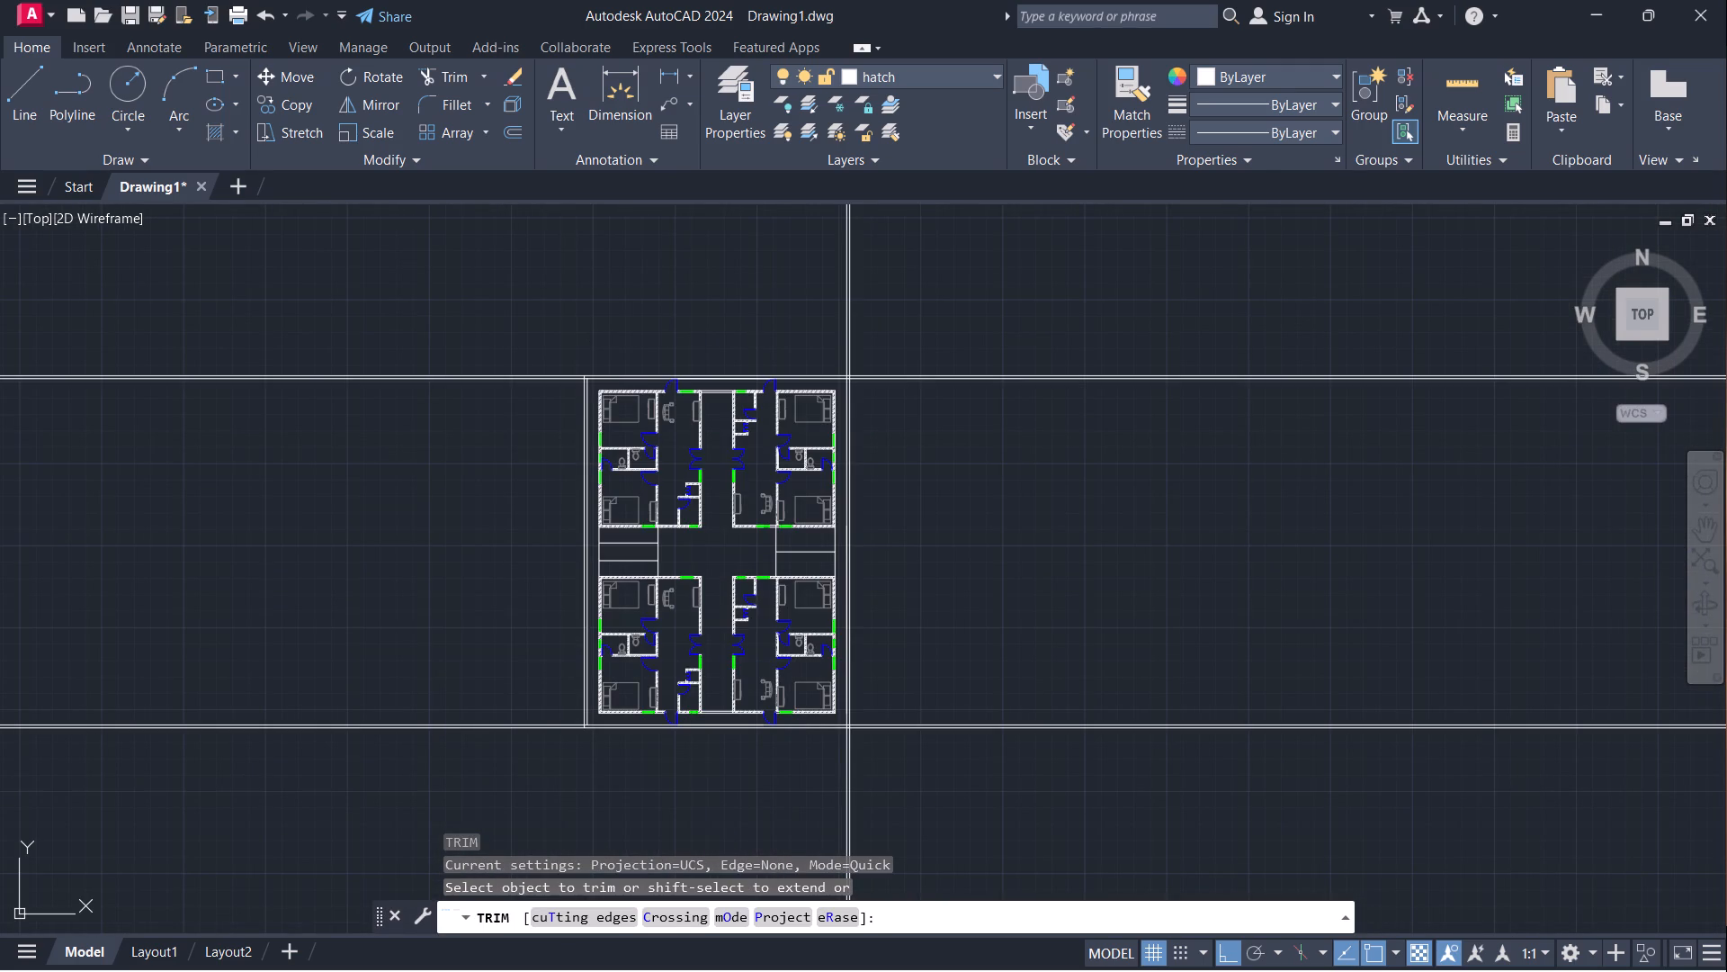
{"action": "left_click_drag", "start_coordinate": [505, 308], "coordinate": [479, 760]}
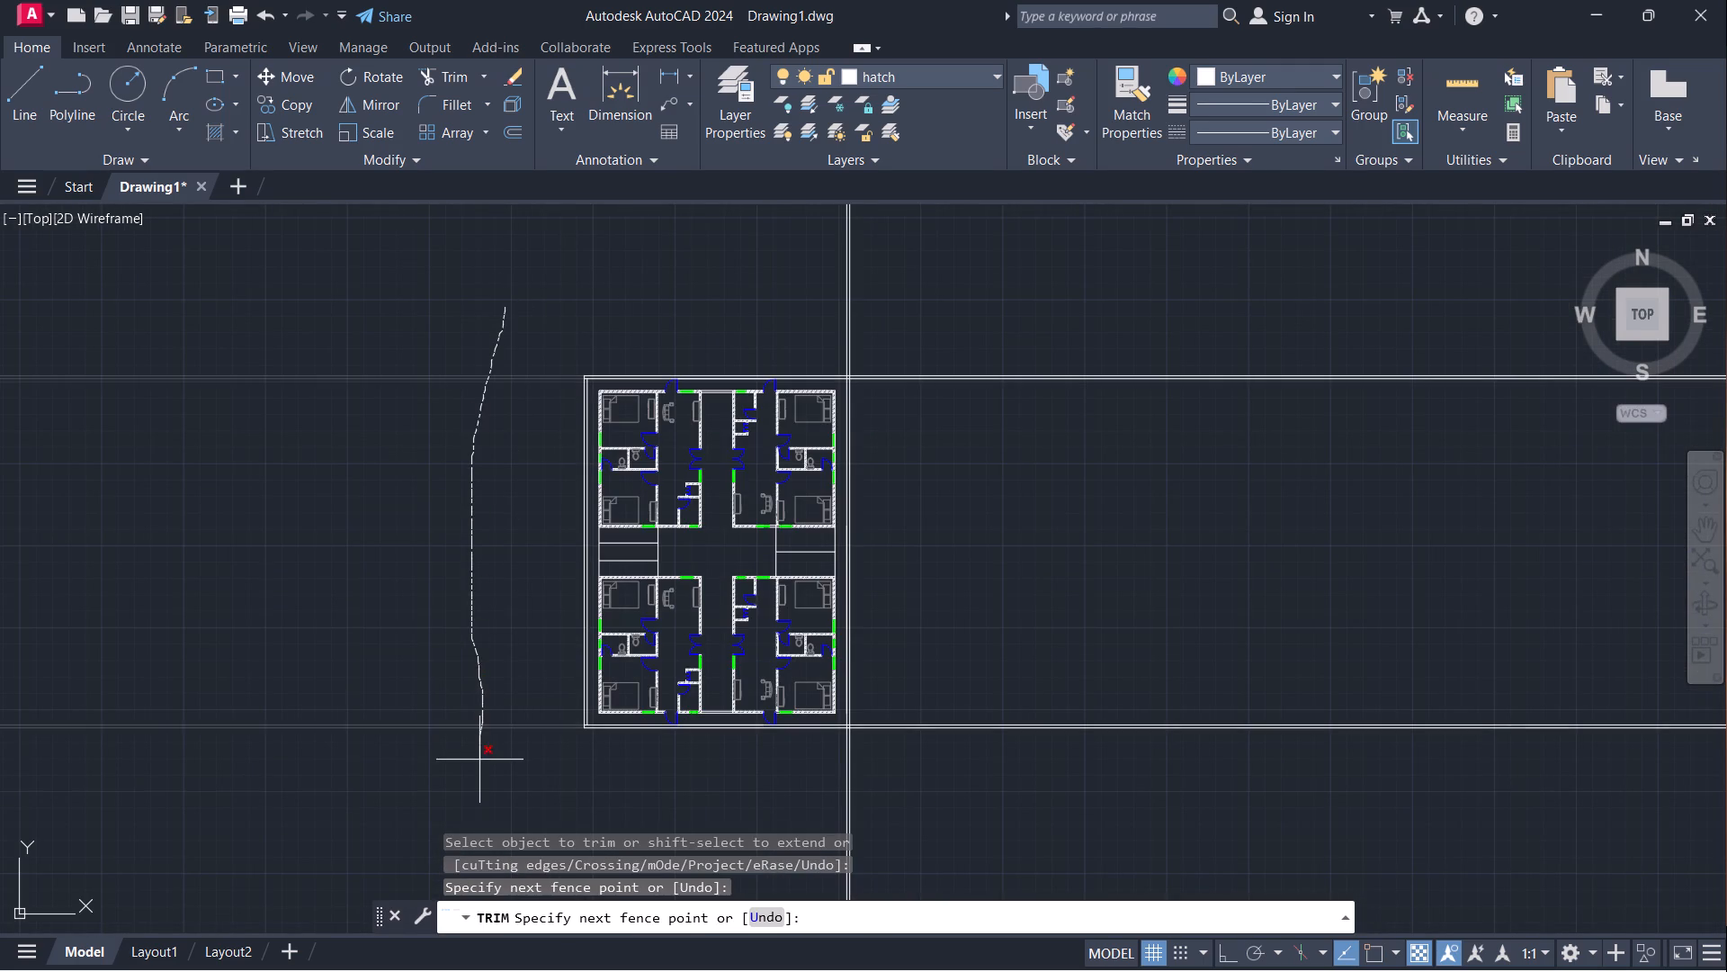
{"action": "left_click_drag", "start_coordinate": [479, 760], "coordinate": [478, 758]}
{"action": "left_click_drag", "start_coordinate": [728, 300], "coordinate": [942, 373]}
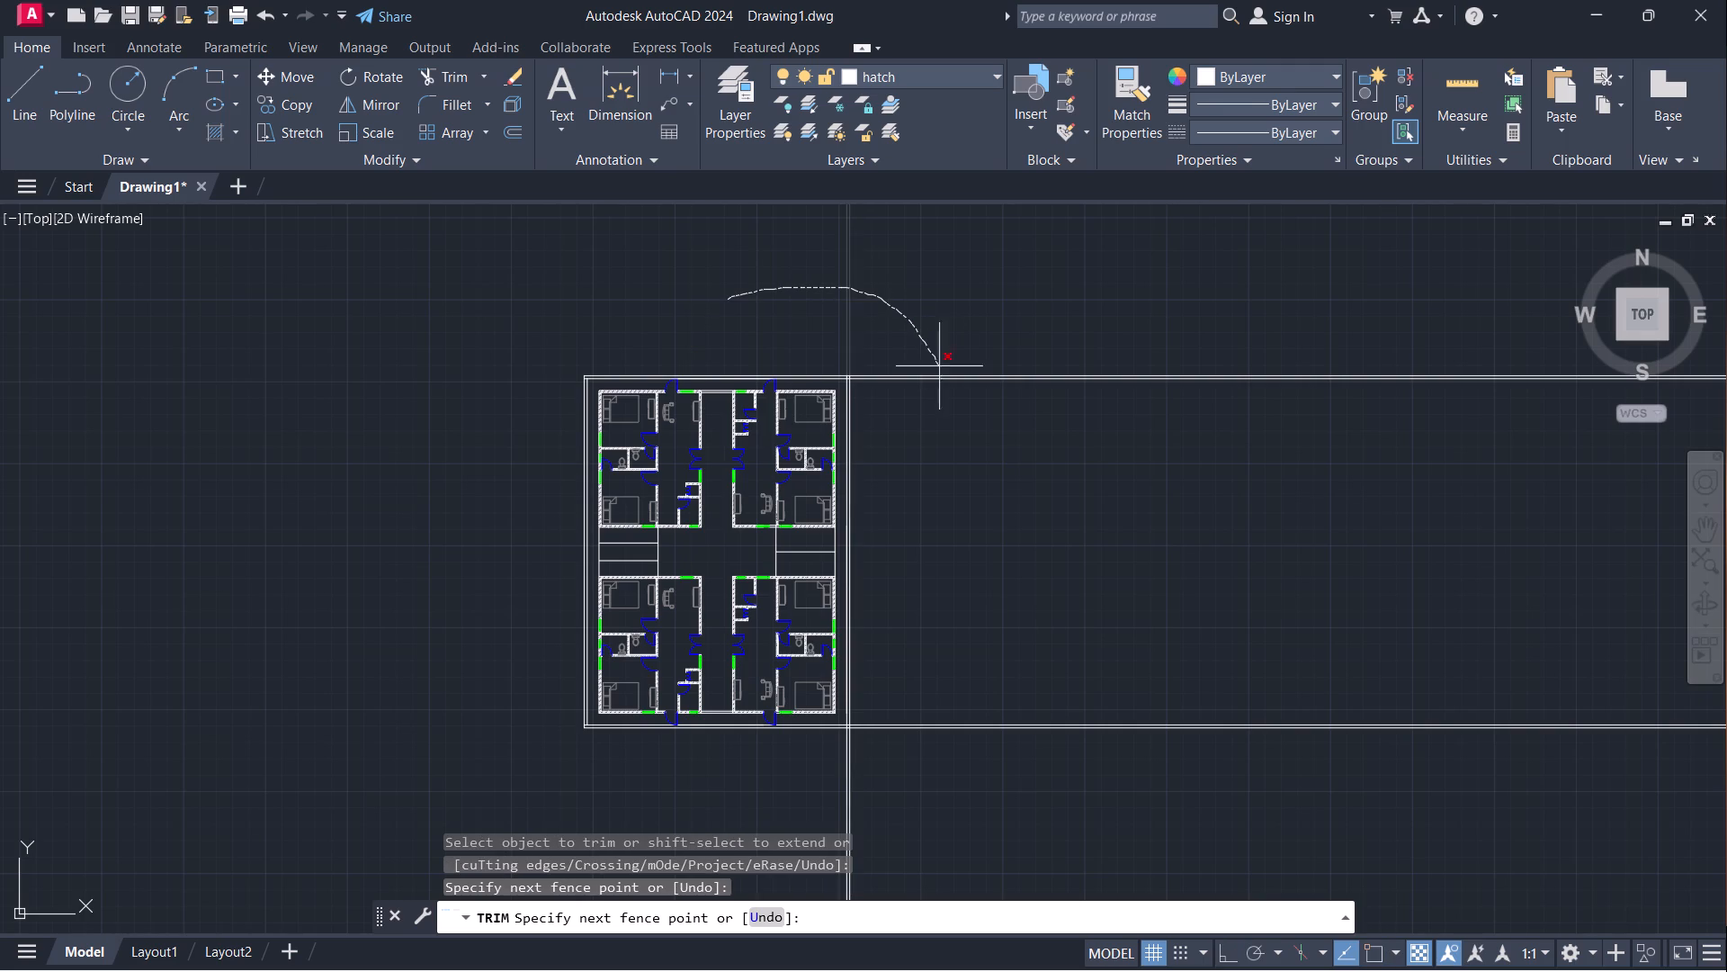
{"action": "left_click_drag", "start_coordinate": [942, 373], "coordinate": [817, 780]}
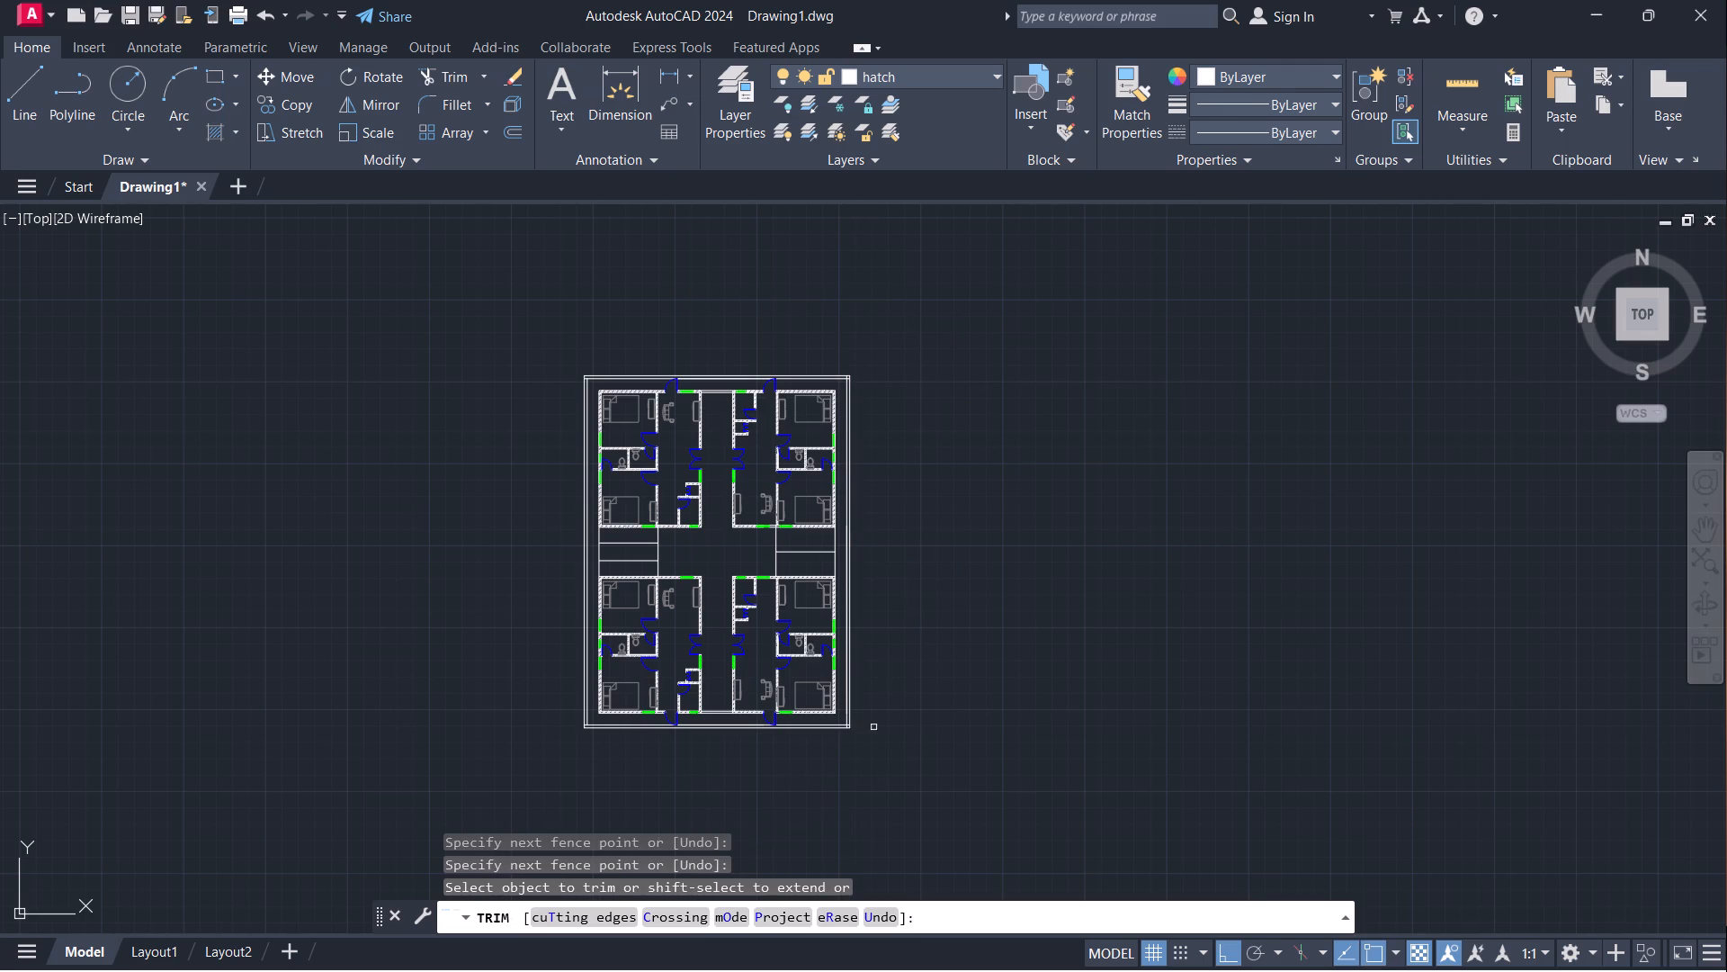
Trim the inner outline's line stubs that cross the 9" band at the north-west and north-east corners.
{"action": "scroll", "coordinate": [565, 361], "scroll_direction": "up", "scroll_amount": 5}
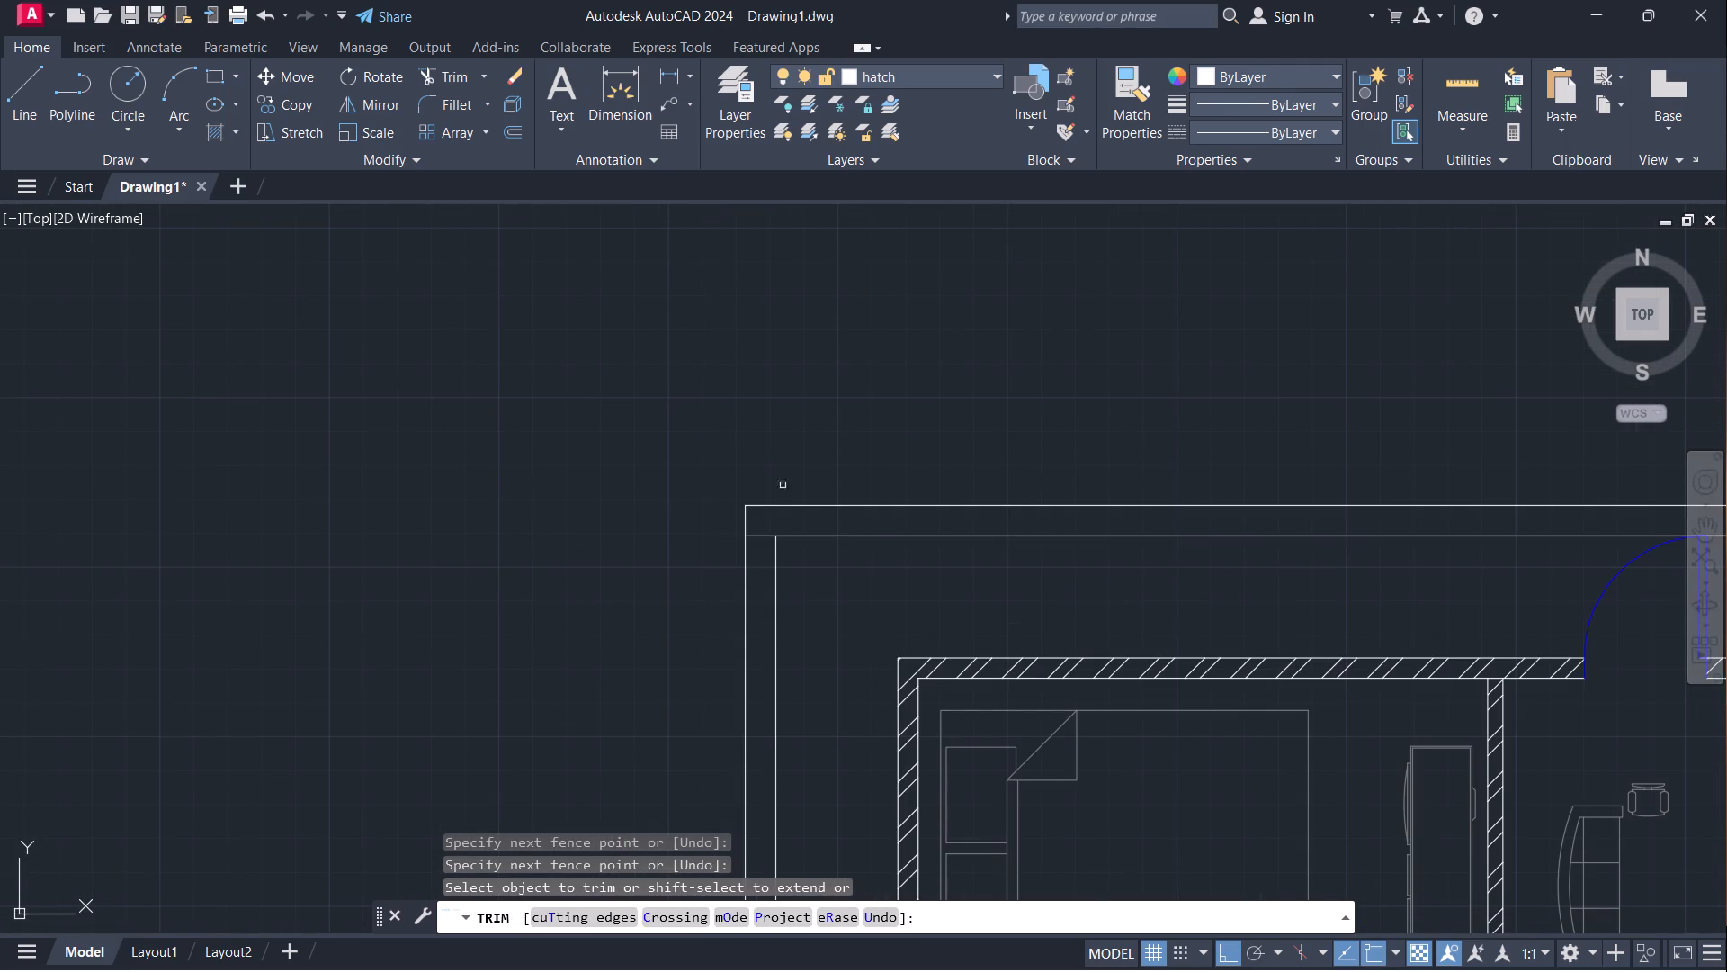
{"action": "left_click", "coordinate": [759, 535]}
{"action": "scroll", "coordinate": [468, 413], "scroll_direction": "down", "scroll_amount": 3}
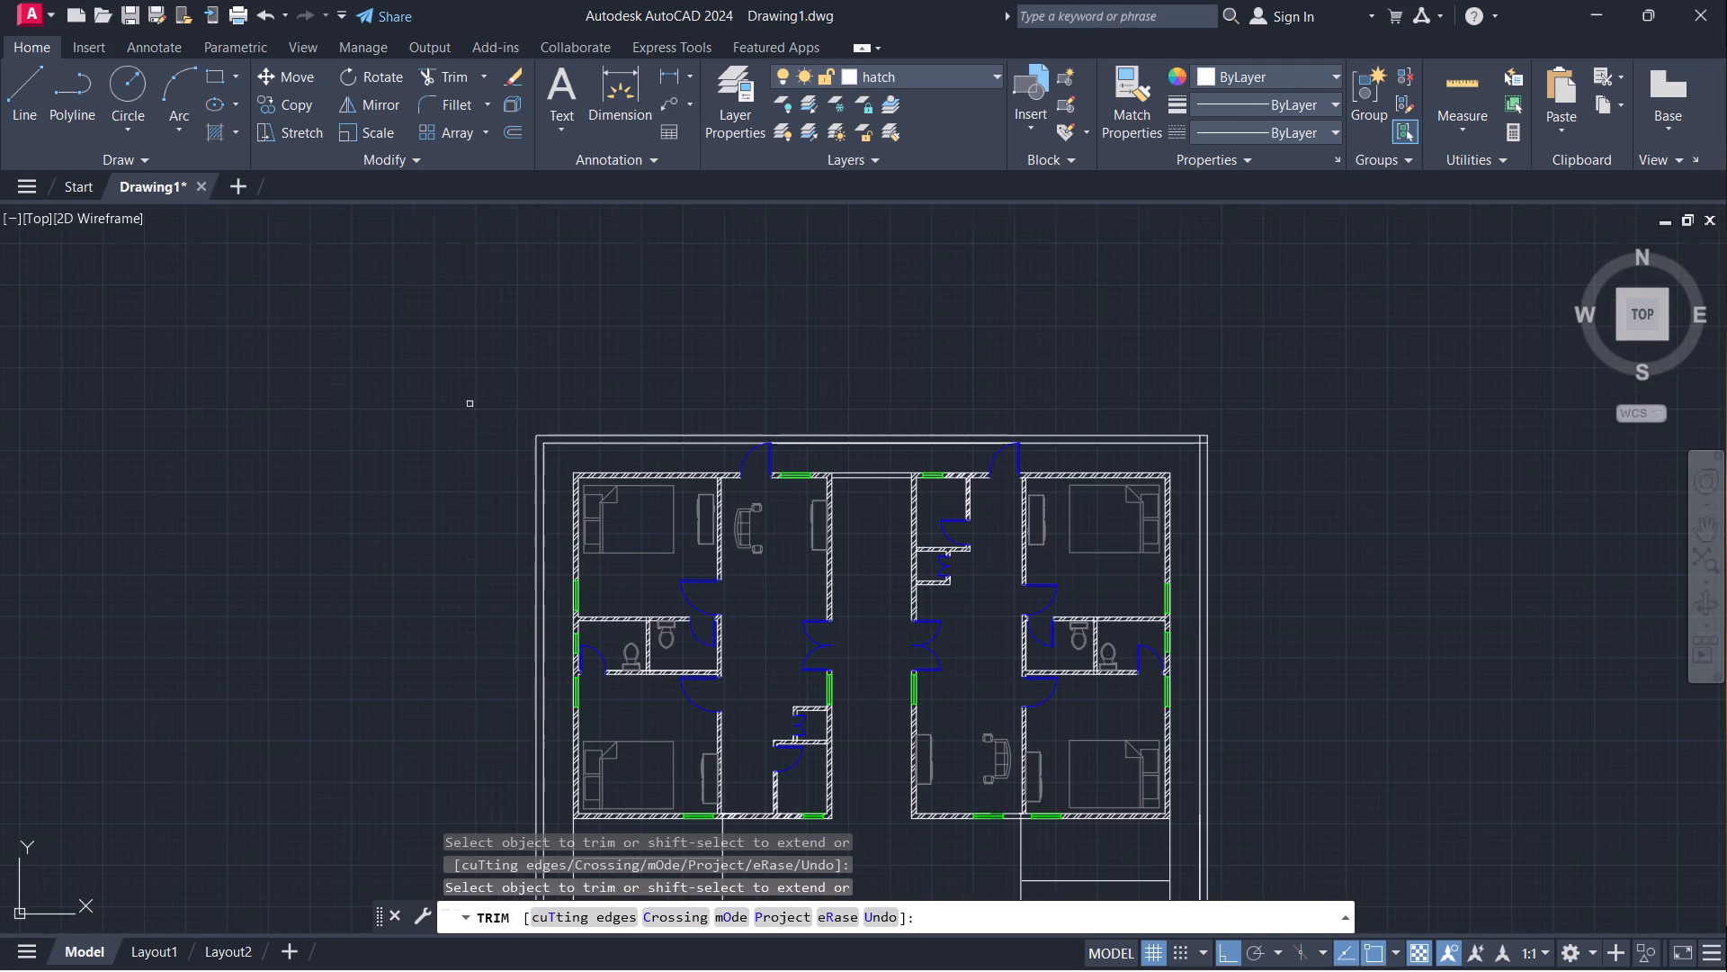
{"action": "scroll", "coordinate": [1284, 456], "scroll_direction": "up", "scroll_amount": 3}
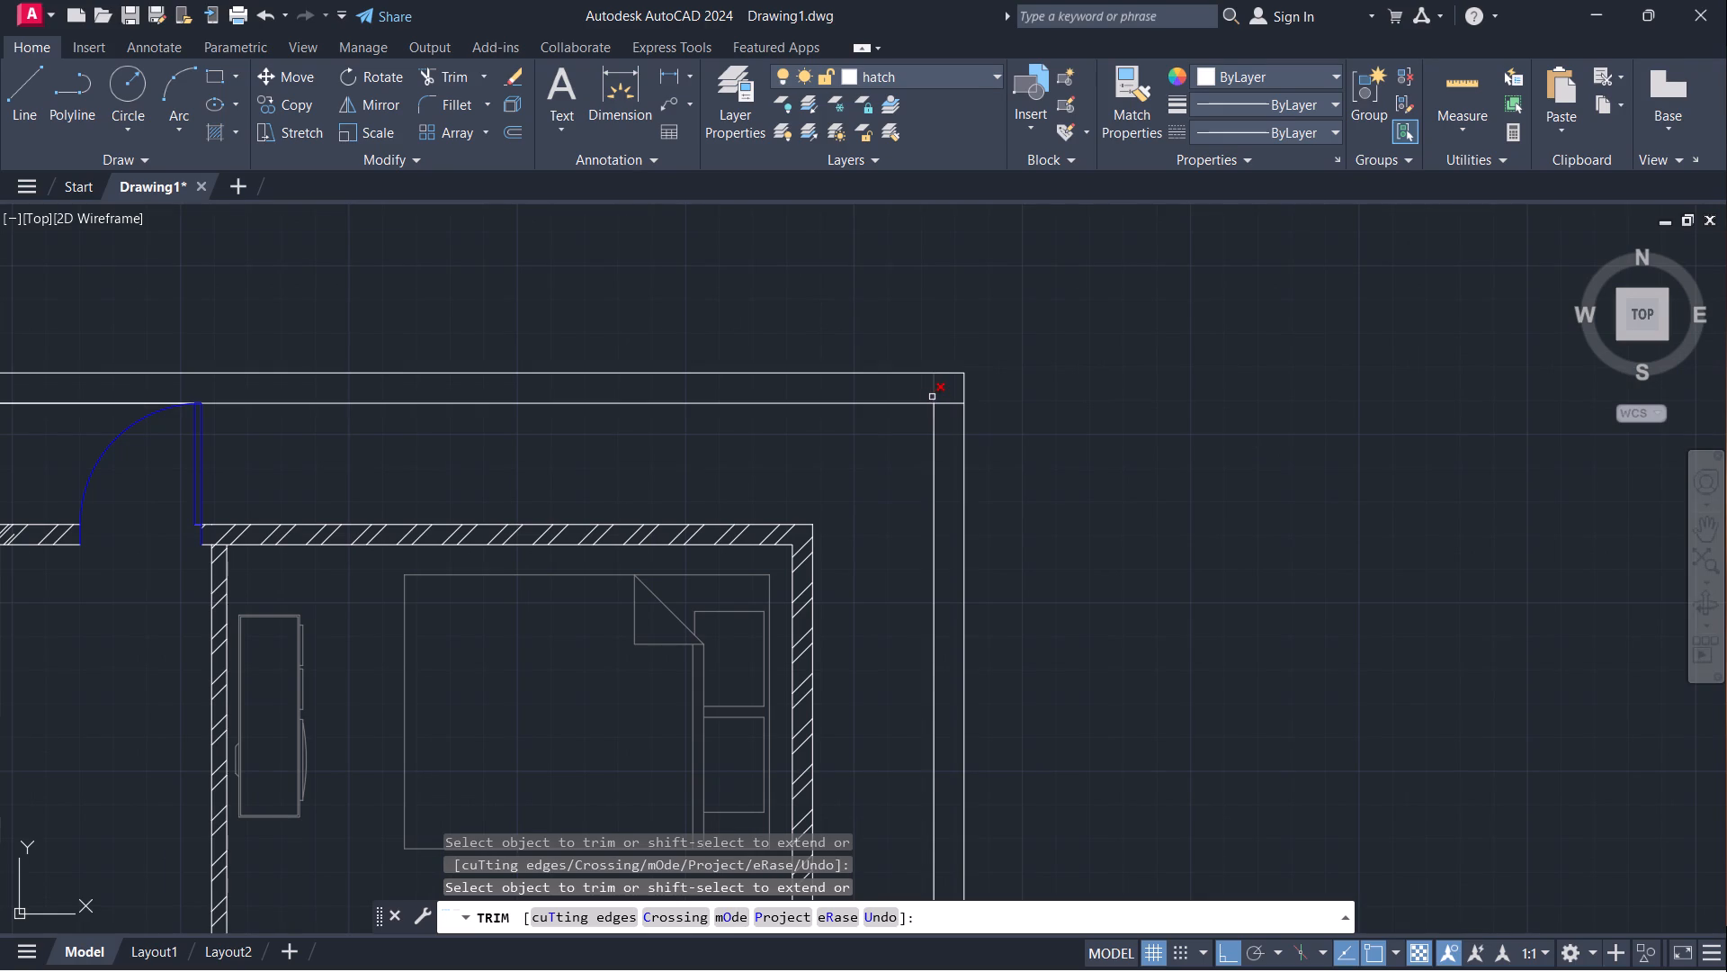
{"action": "left_click", "coordinate": [935, 394]}
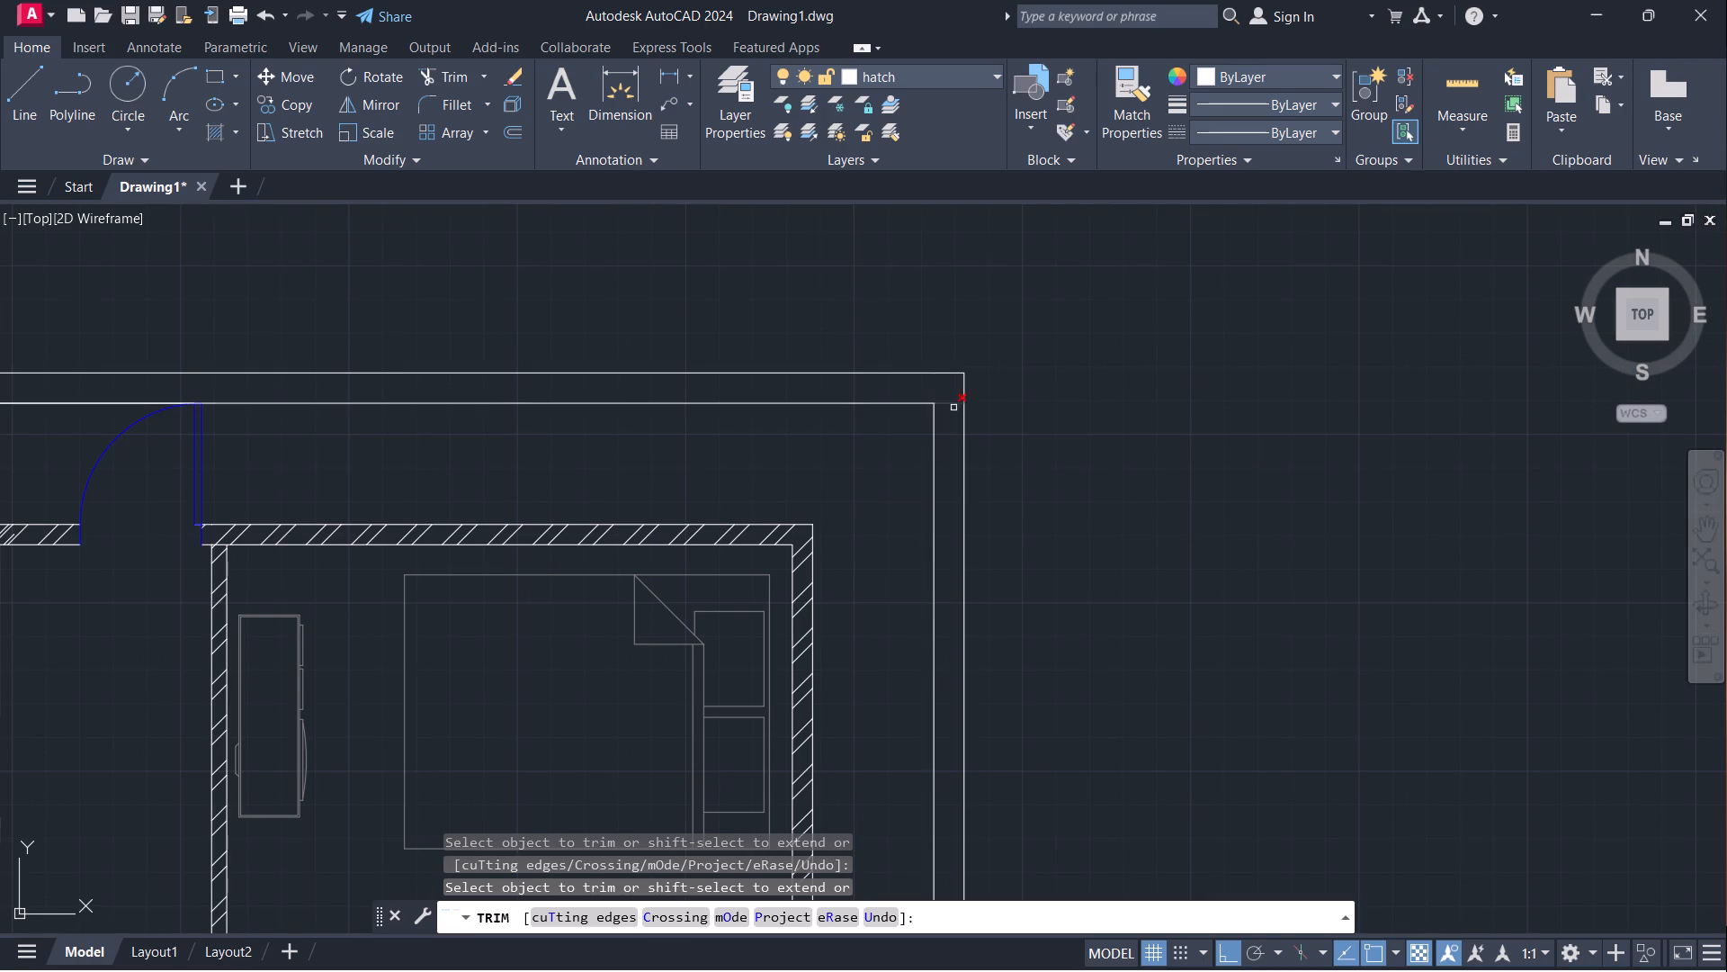
{"action": "left_click", "coordinate": [951, 405]}
{"action": "scroll", "coordinate": [1275, 298], "scroll_direction": "down", "scroll_amount": 2}
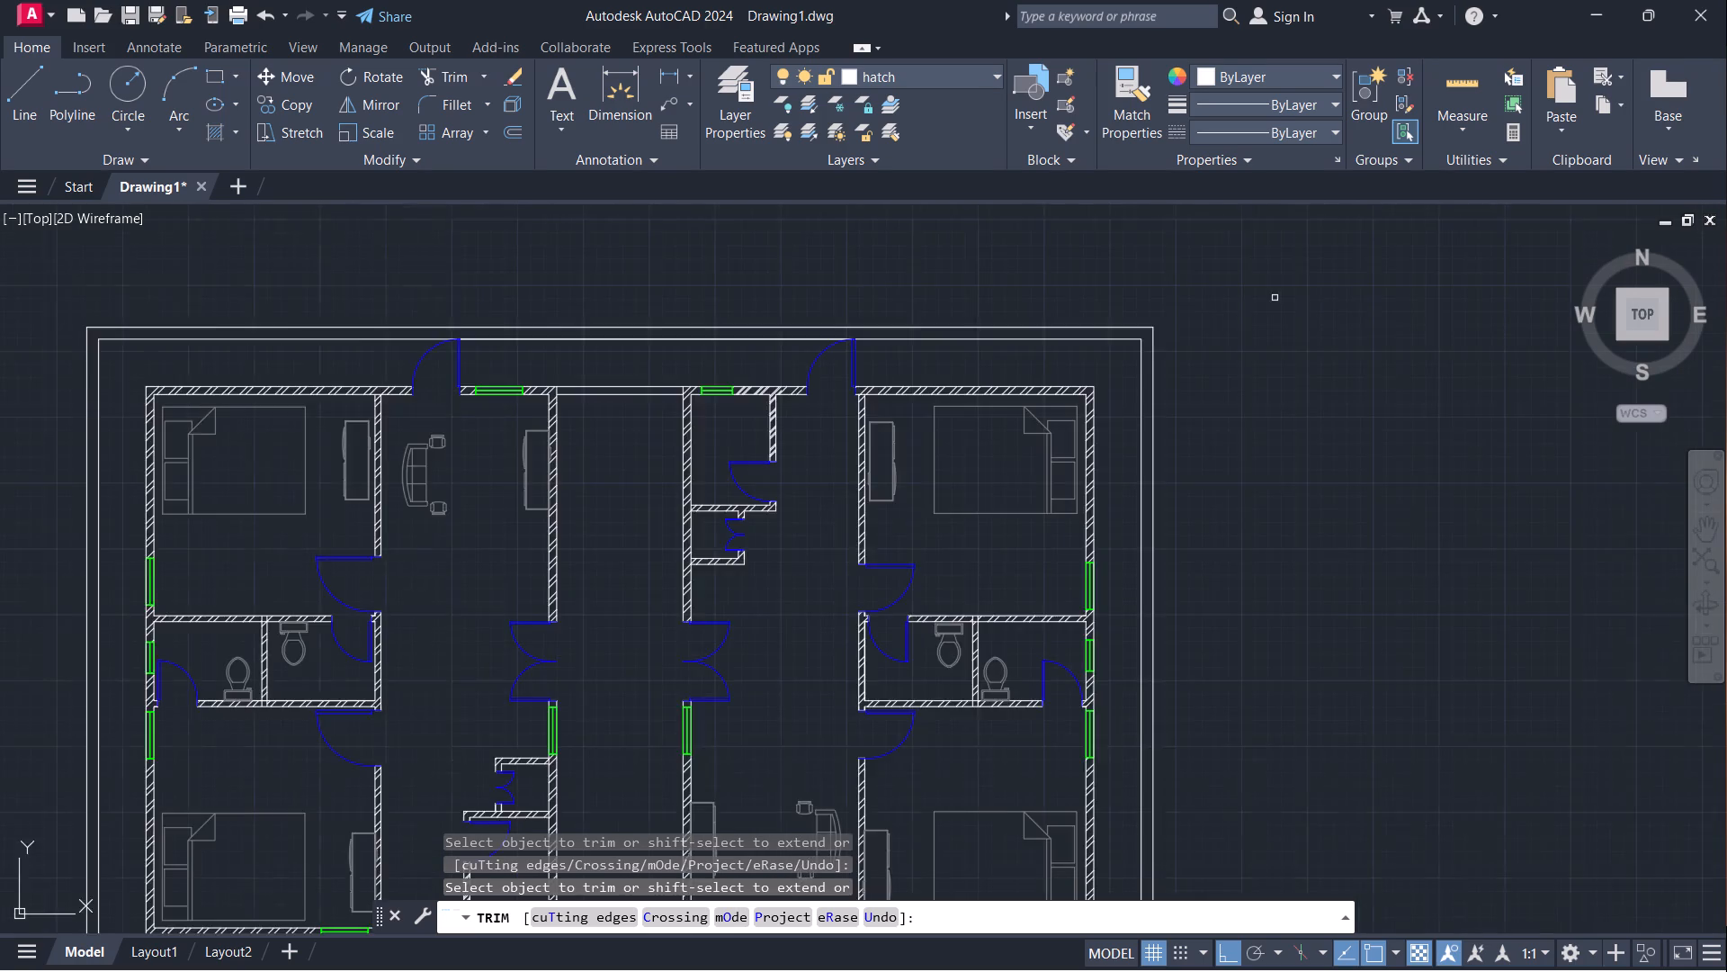
Trim the inner outline's line stubs that cross the 9" band at the south-east and south-west corners.
{"action": "scroll", "coordinate": [1275, 298], "scroll_direction": "down", "scroll_amount": 3}
{"action": "scroll", "coordinate": [1245, 612], "scroll_direction": "up", "scroll_amount": 2}
{"action": "scroll", "coordinate": [1216, 716], "scroll_direction": "up", "scroll_amount": 3}
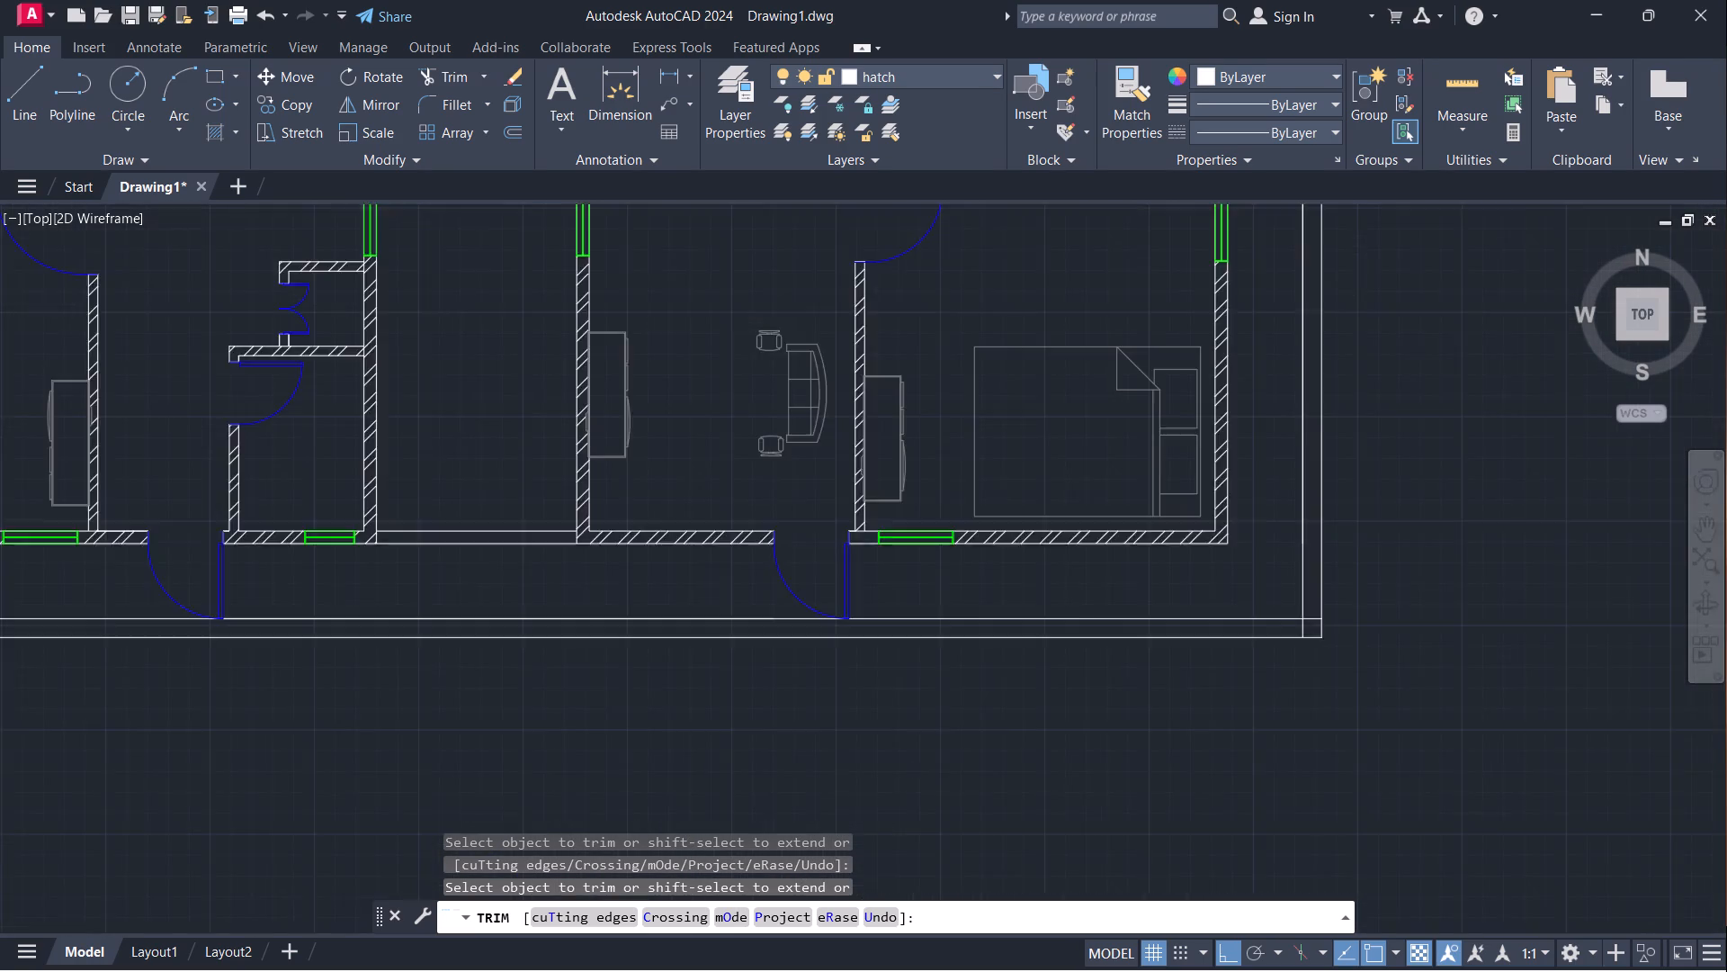
{"action": "left_click_drag", "start_coordinate": [1366, 556], "coordinate": [1345, 577]}
{"action": "scroll", "coordinate": [1021, 691], "scroll_direction": "down", "scroll_amount": 2}
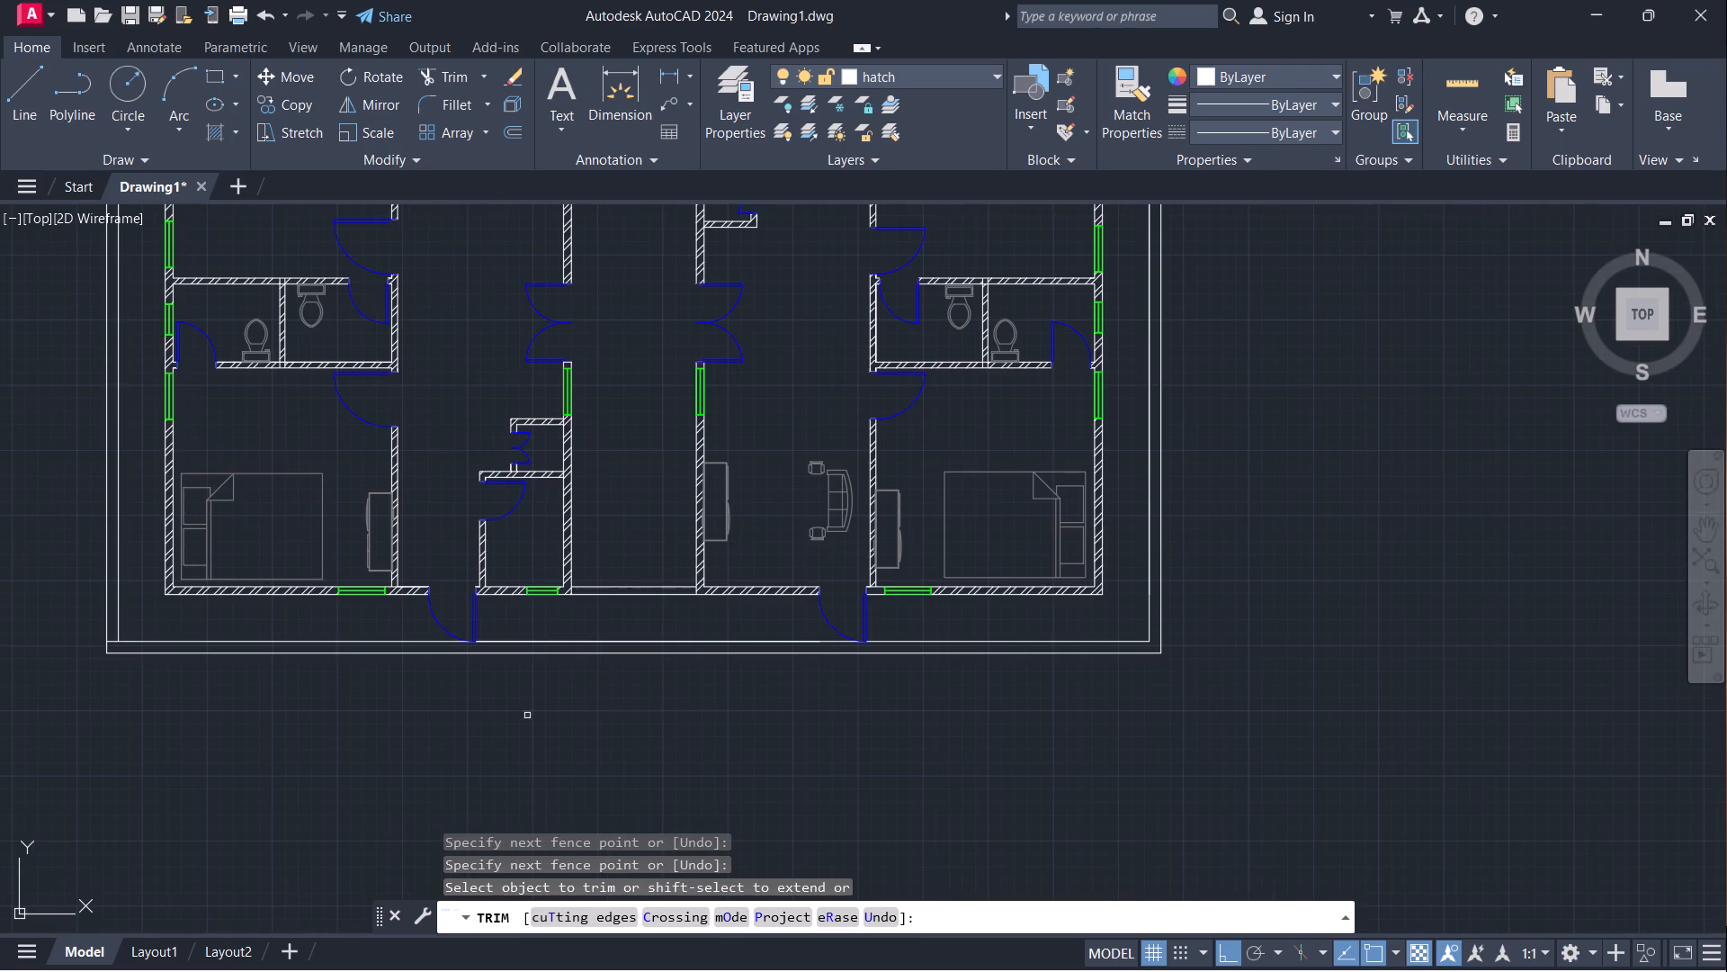
{"action": "scroll", "coordinate": [103, 679], "scroll_direction": "up", "scroll_amount": 2}
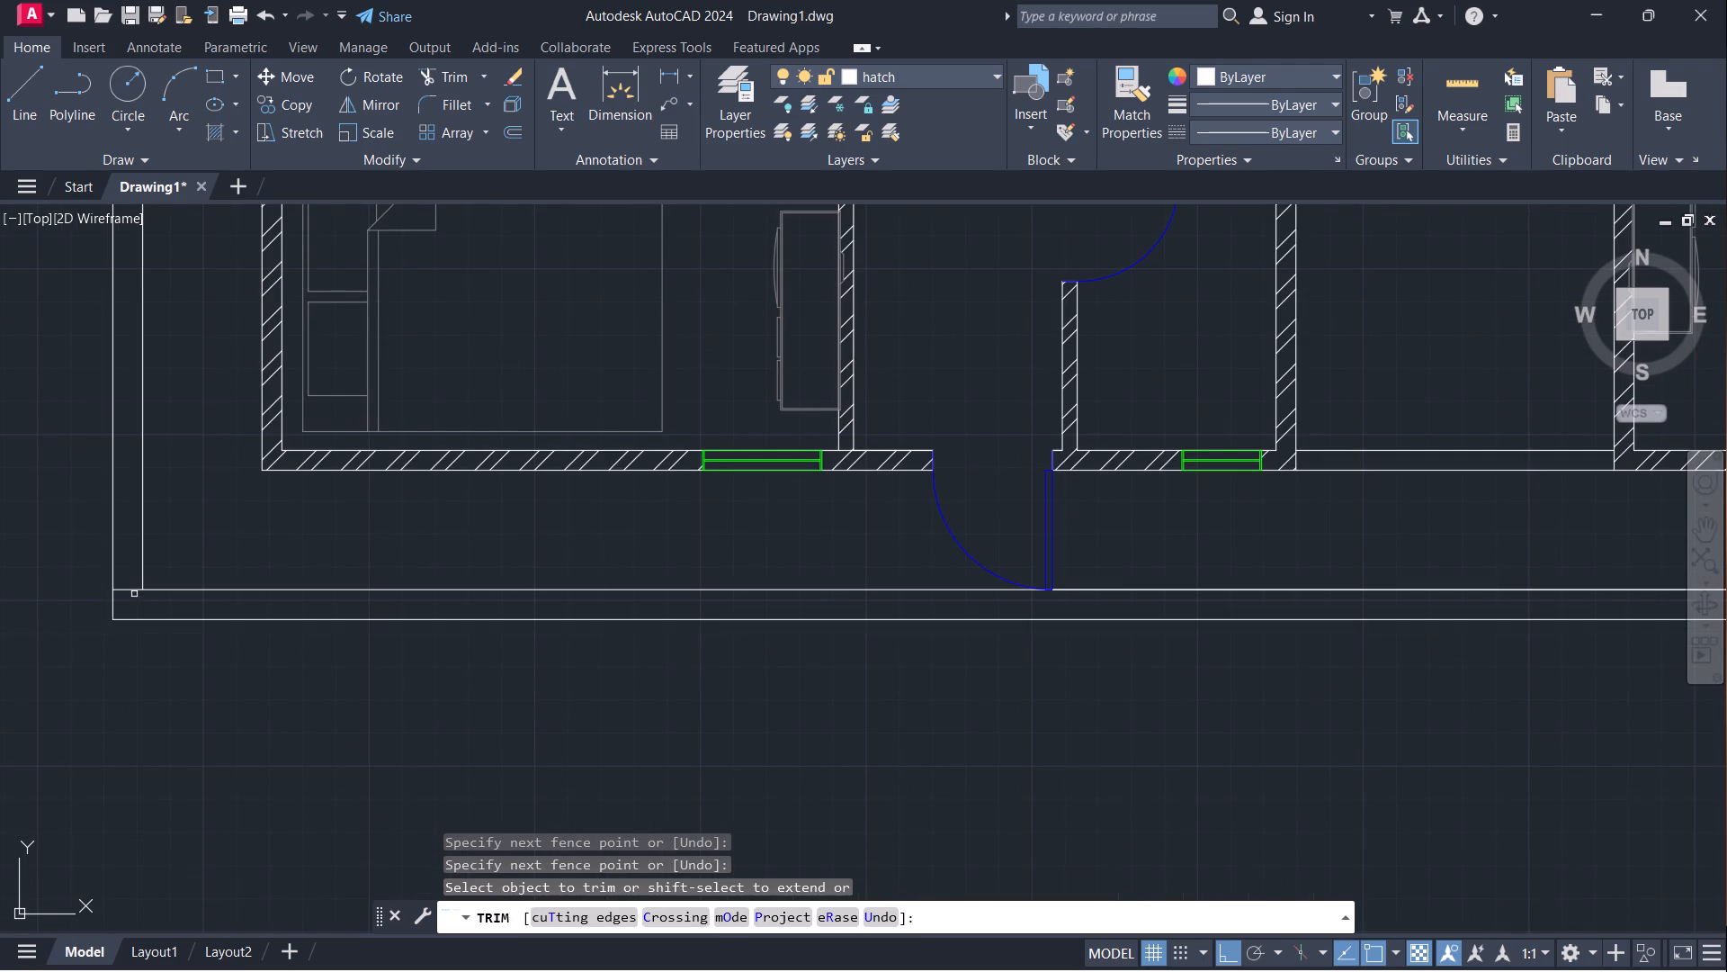
{"action": "left_click_drag", "start_coordinate": [131, 580], "coordinate": [131, 580]}
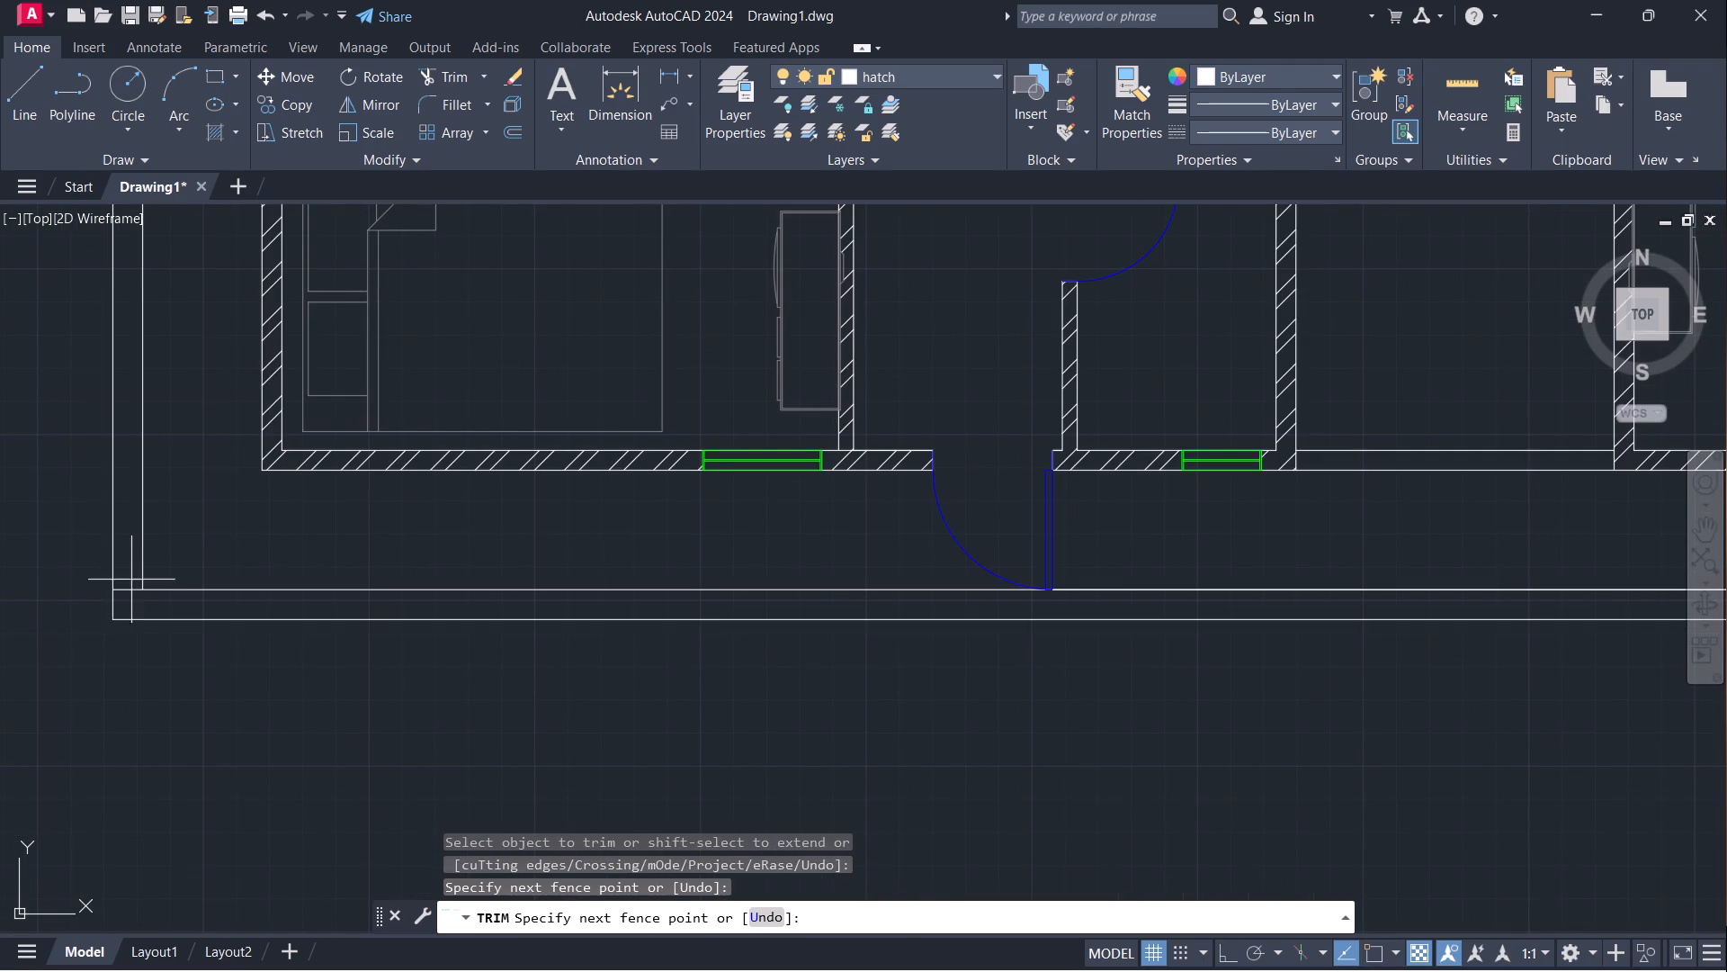
{"action": "left_click_drag", "start_coordinate": [131, 580], "coordinate": [134, 597]}
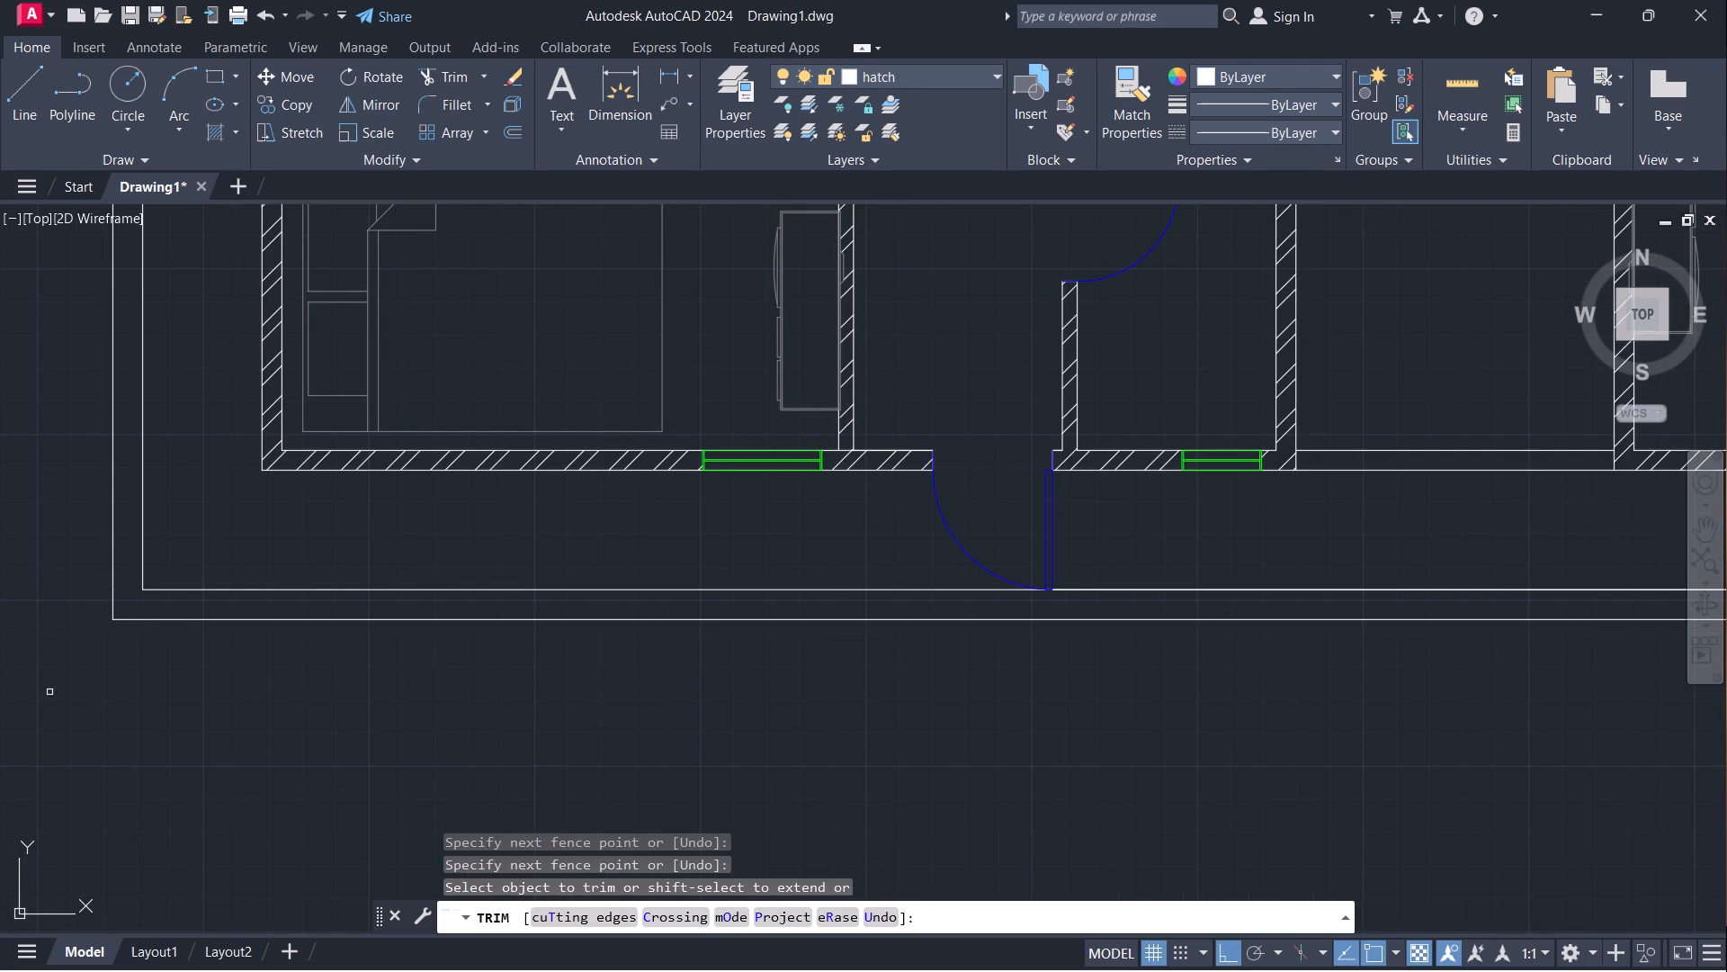
{"action": "key", "text": "Escape"}
Move all lines of the double outline around the two blocks to the walls layer.
{"action": "scroll", "coordinate": [50, 686], "scroll_direction": "down", "scroll_amount": 4}
{"action": "middle_click_drag", "start_coordinate": [545, 571], "coordinate": [982, 559]}
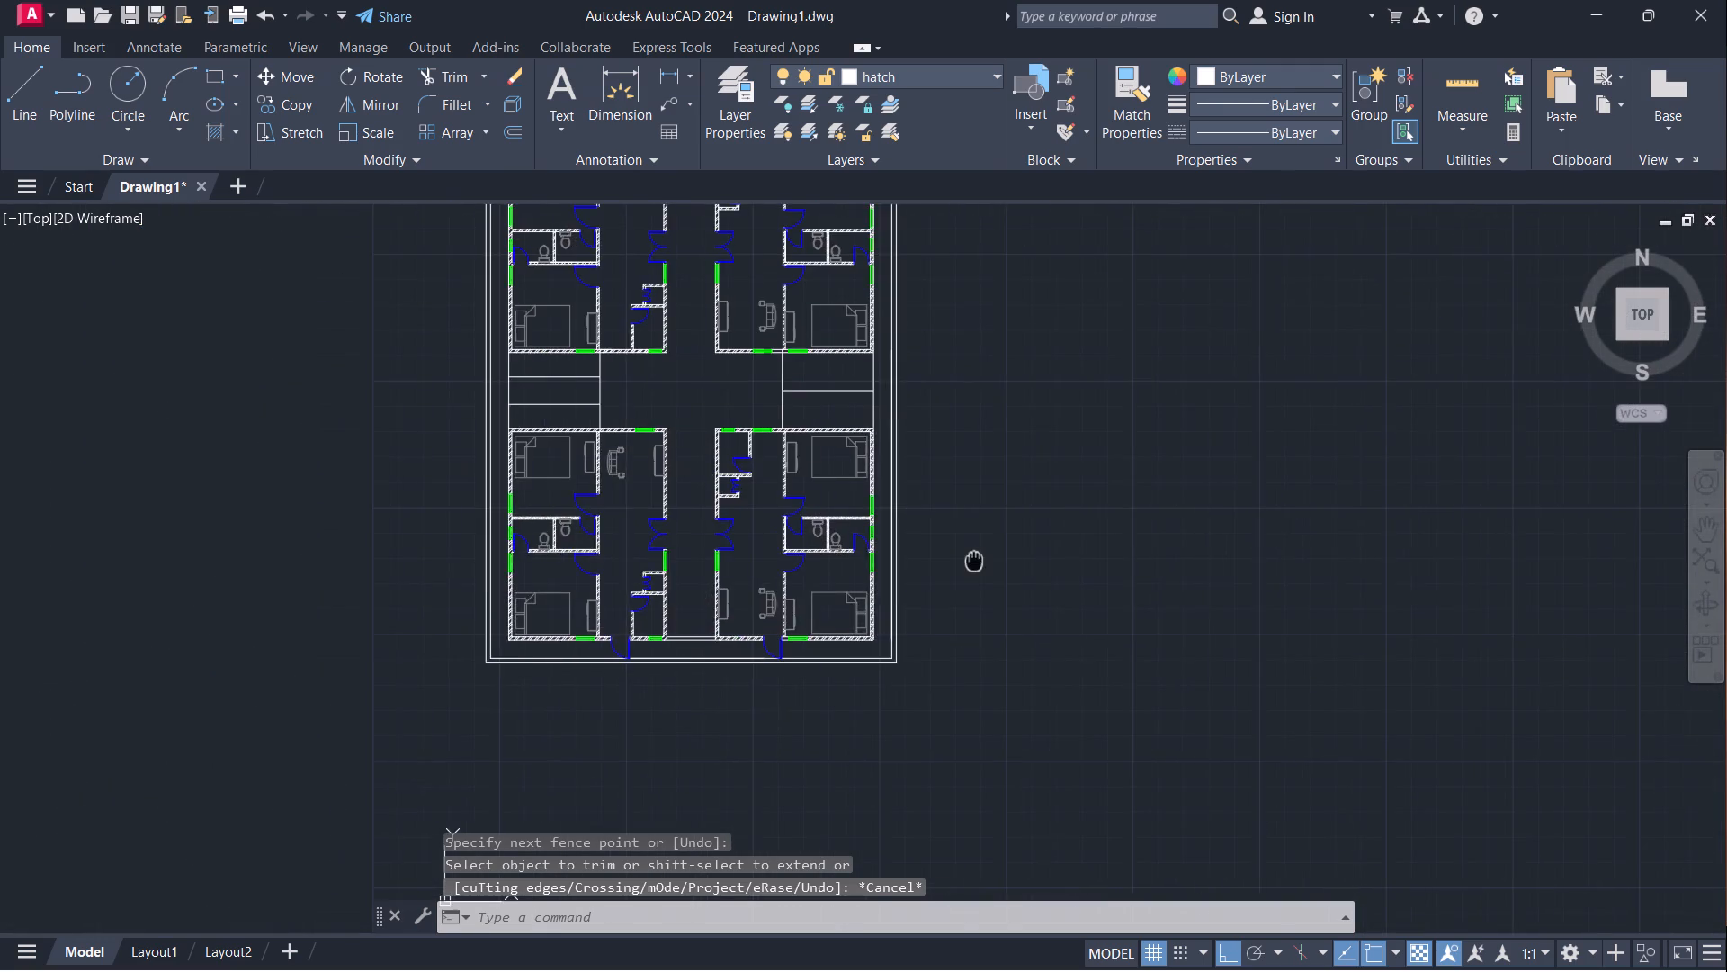
{"action": "middle_click_drag", "start_coordinate": [982, 559], "coordinate": [1121, 671]}
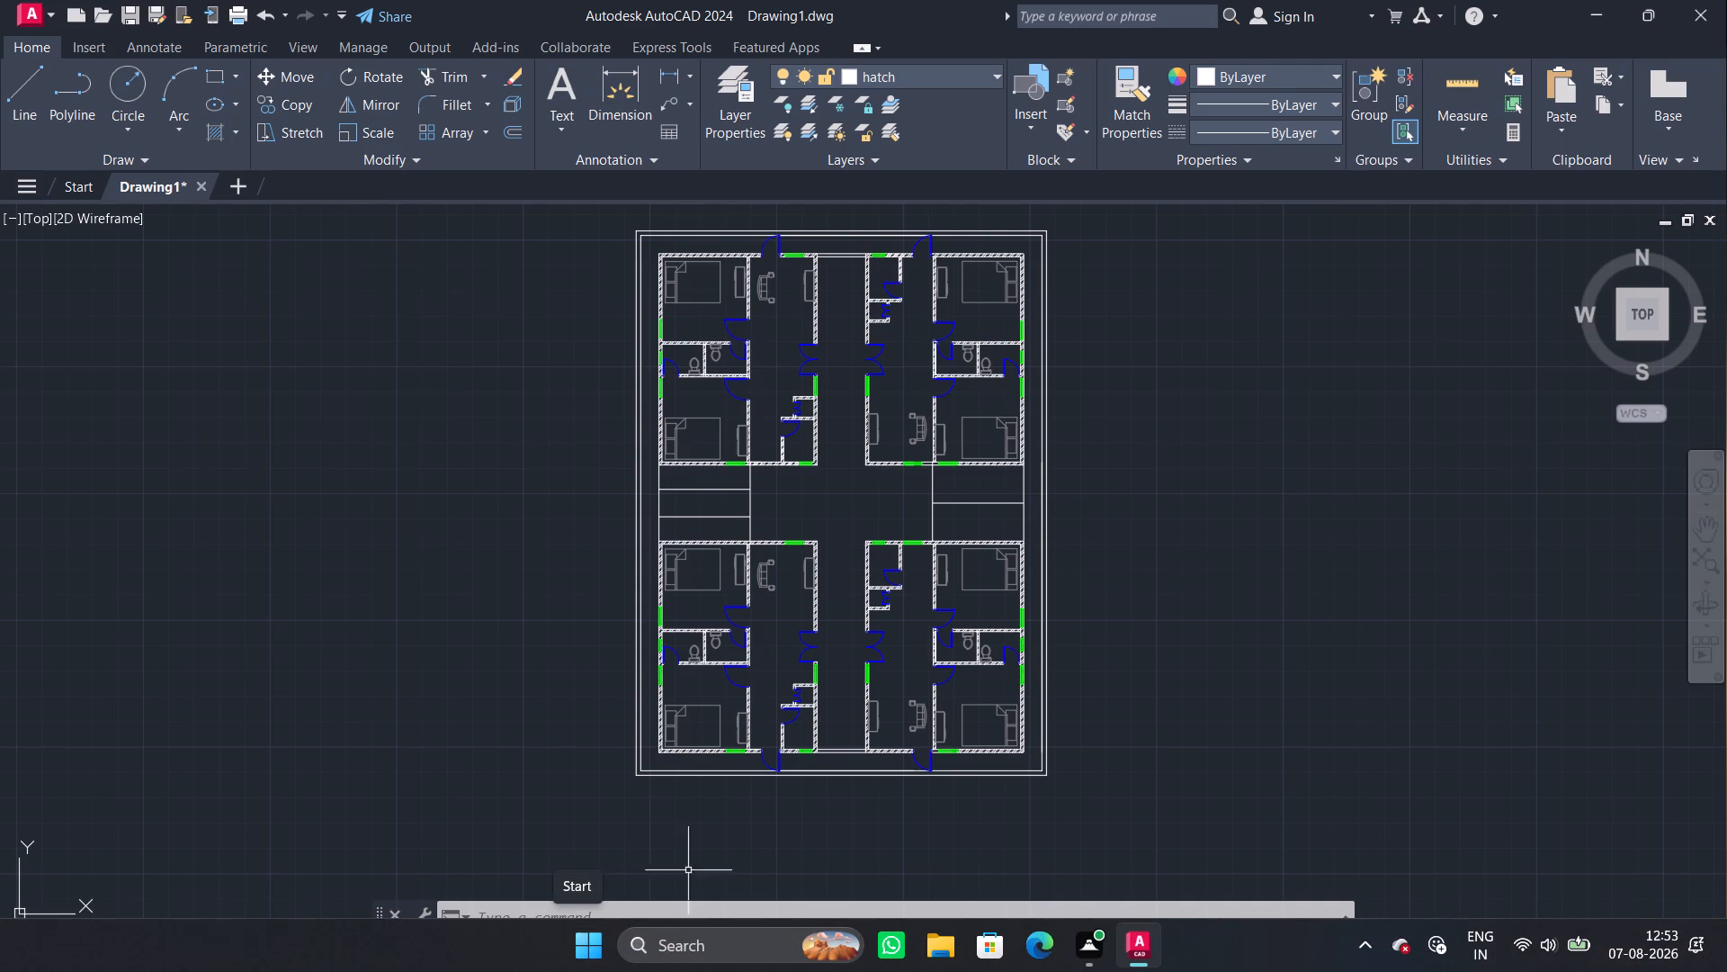
{"action": "key", "text": "Escape"}
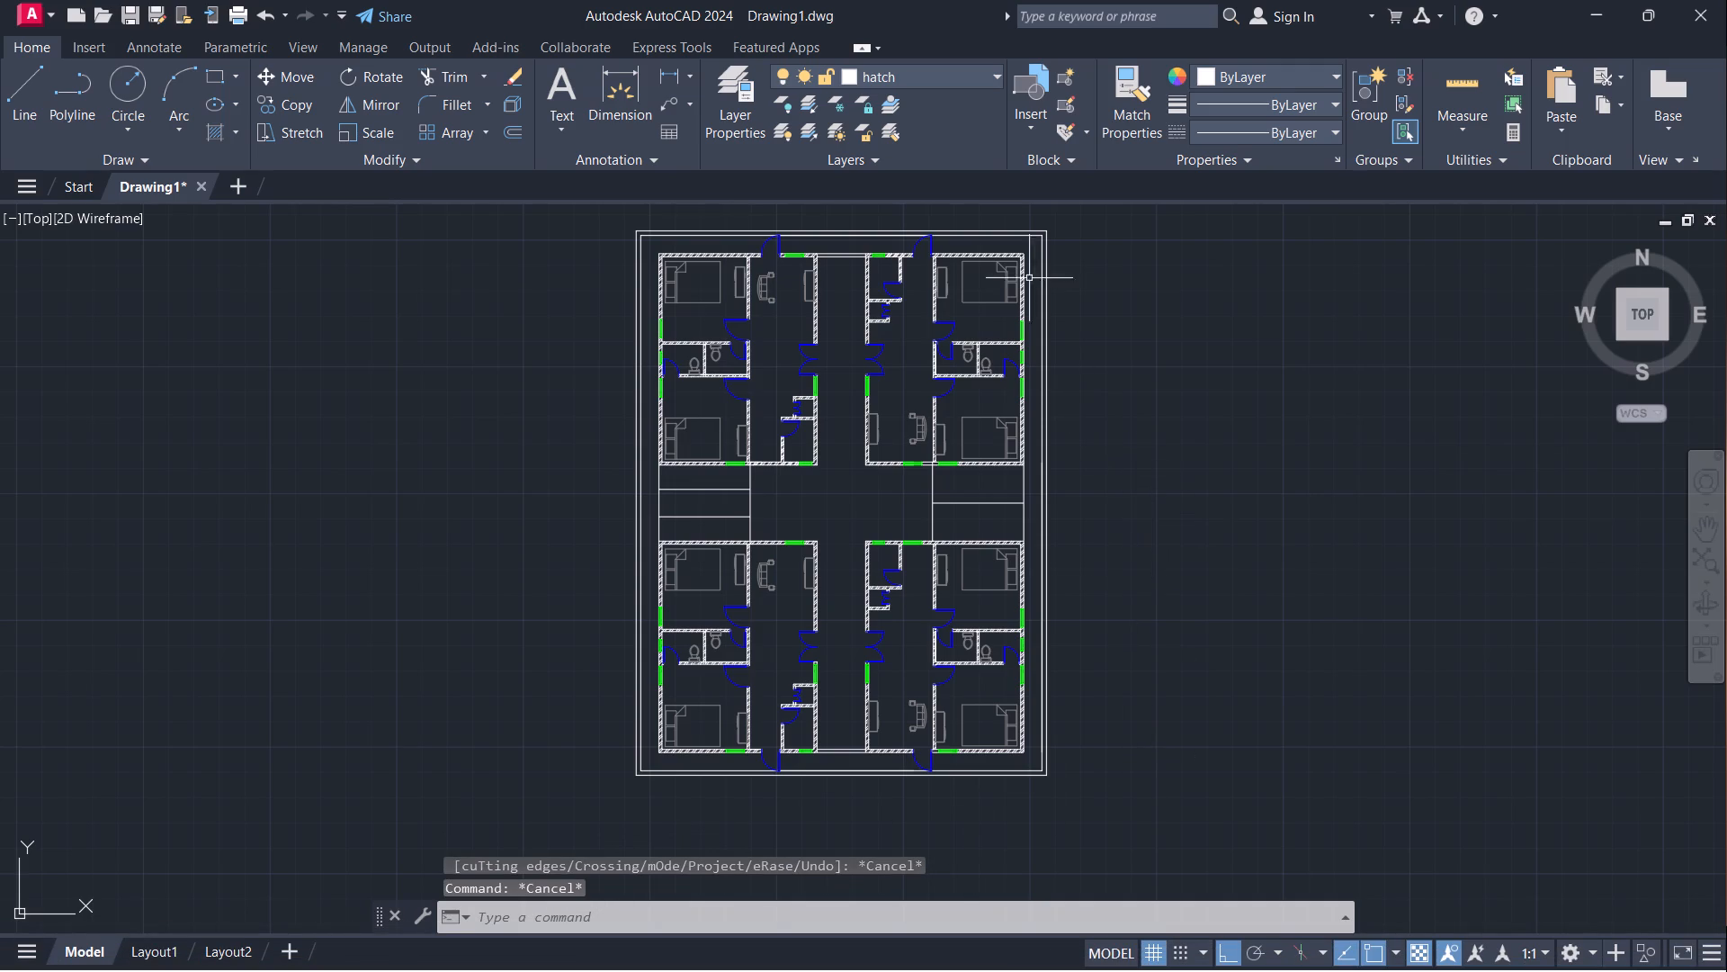
{"action": "left_click", "coordinate": [837, 232]}
{"action": "left_click", "coordinate": [834, 236]}
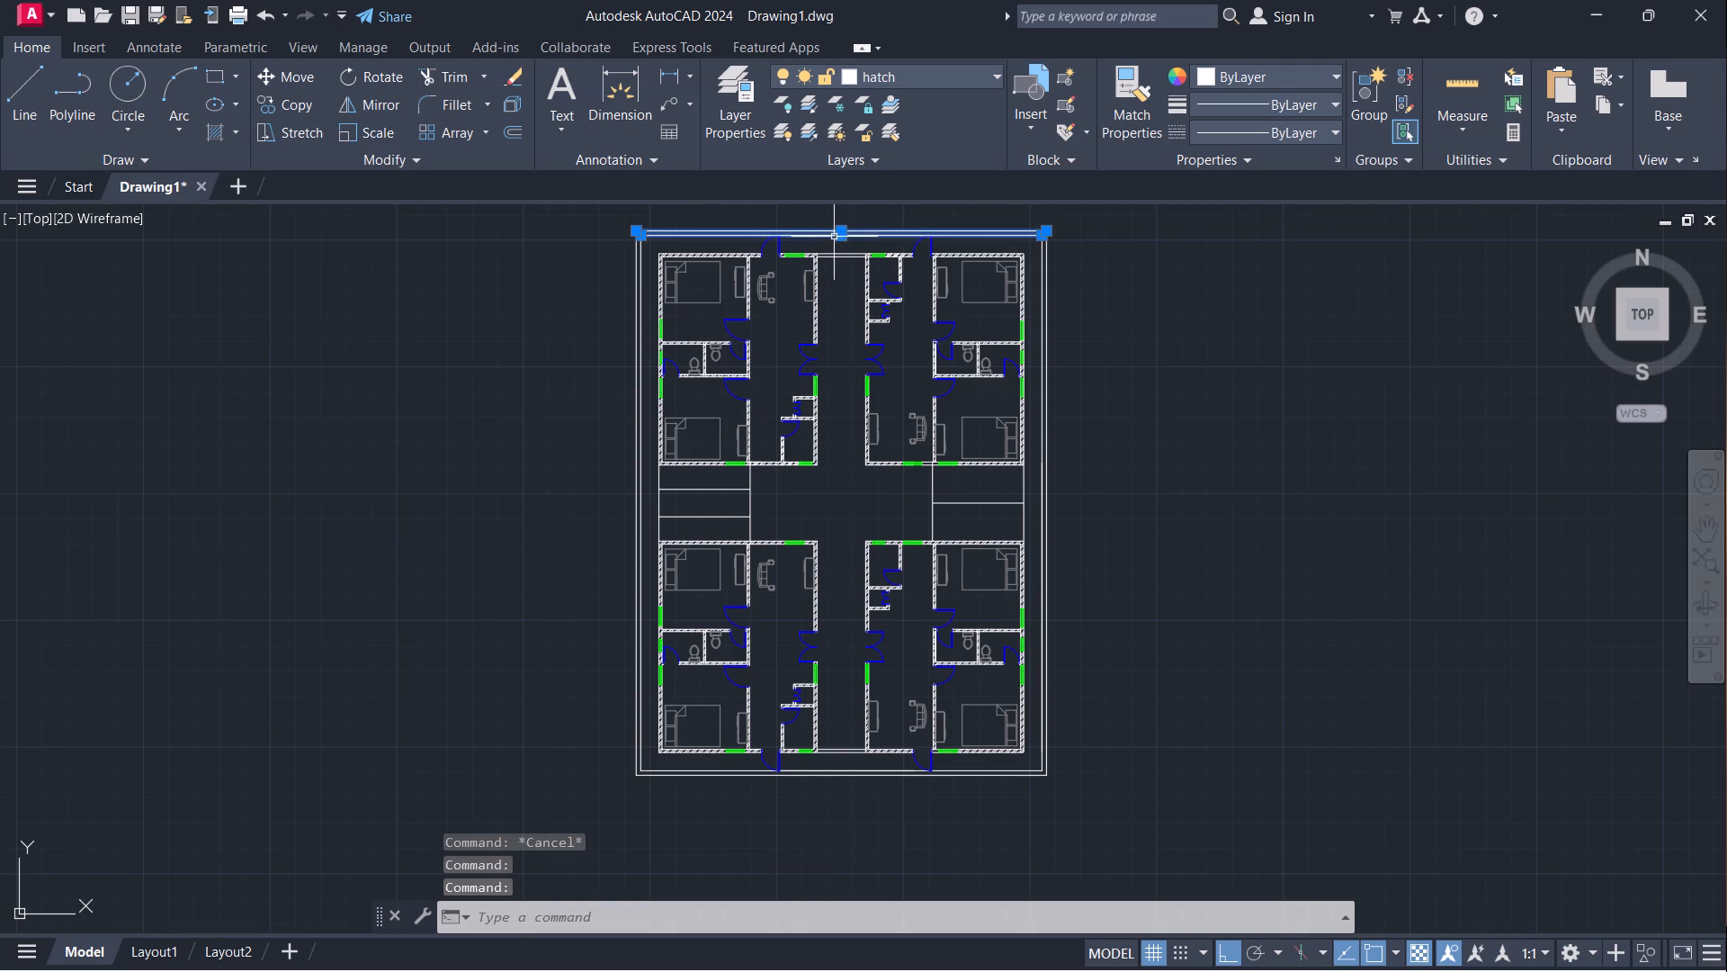
{"action": "left_click_drag", "start_coordinate": [1058, 257], "coordinate": [1035, 276]}
{"action": "left_click_drag", "start_coordinate": [604, 378], "coordinate": [623, 397]}
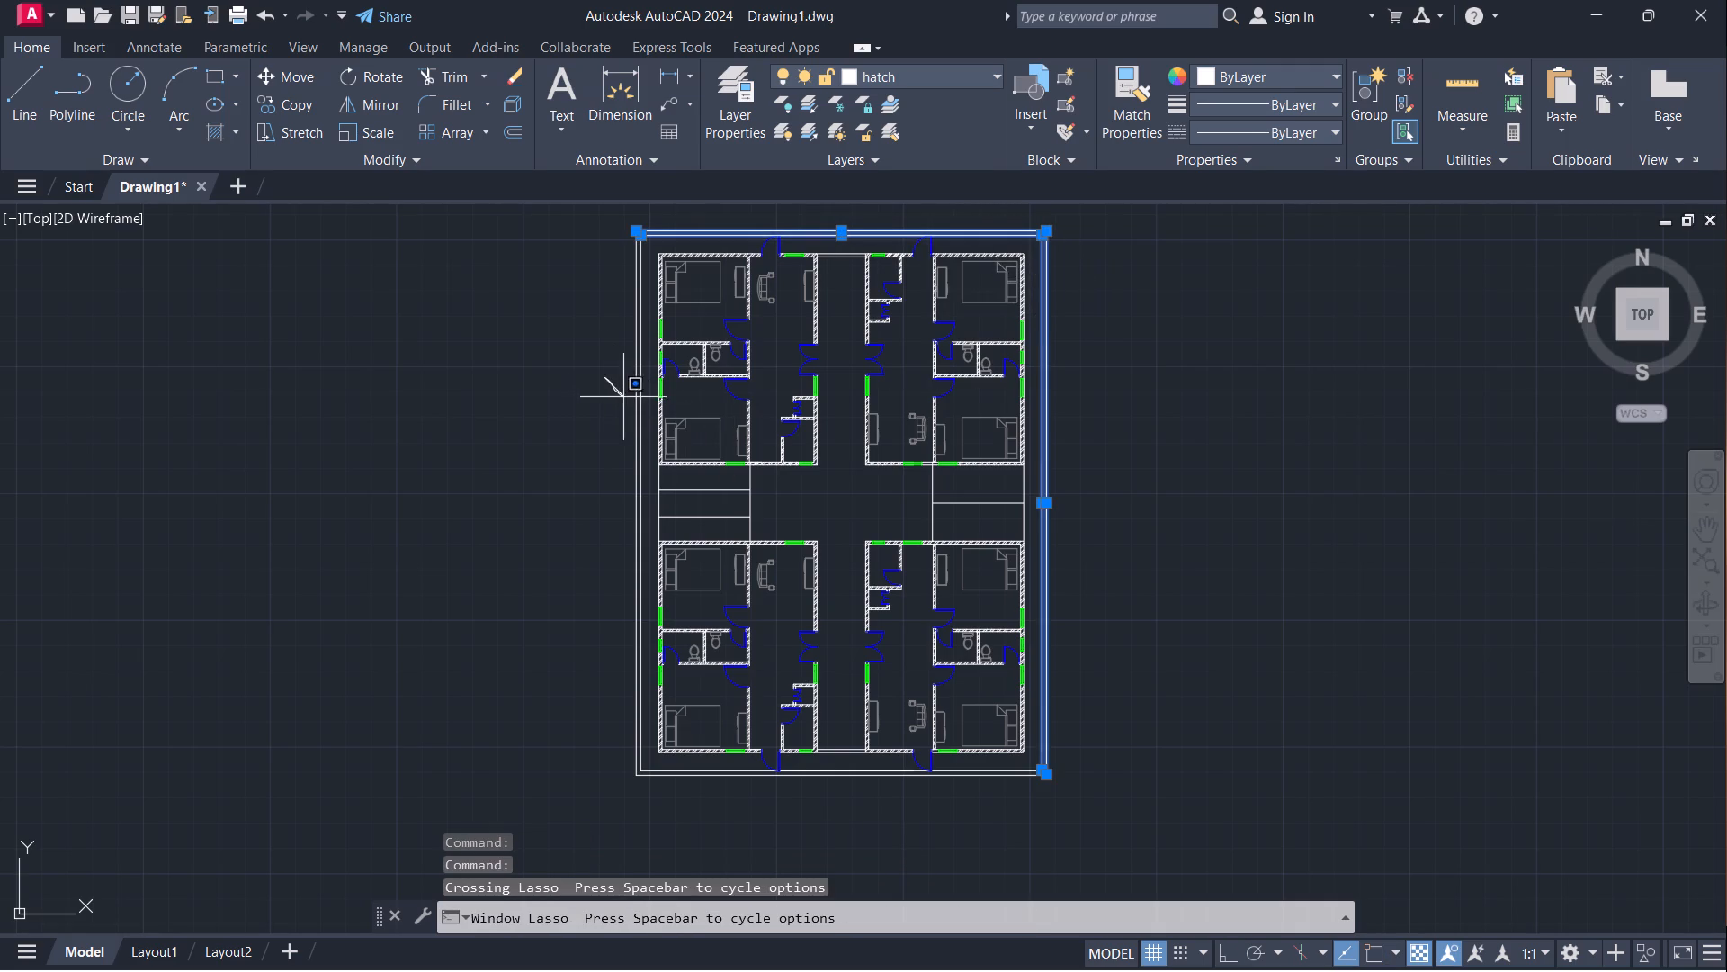
{"action": "left_click_drag", "start_coordinate": [623, 397], "coordinate": [658, 400]}
{"action": "left_click_drag", "start_coordinate": [648, 399], "coordinate": [632, 406]}
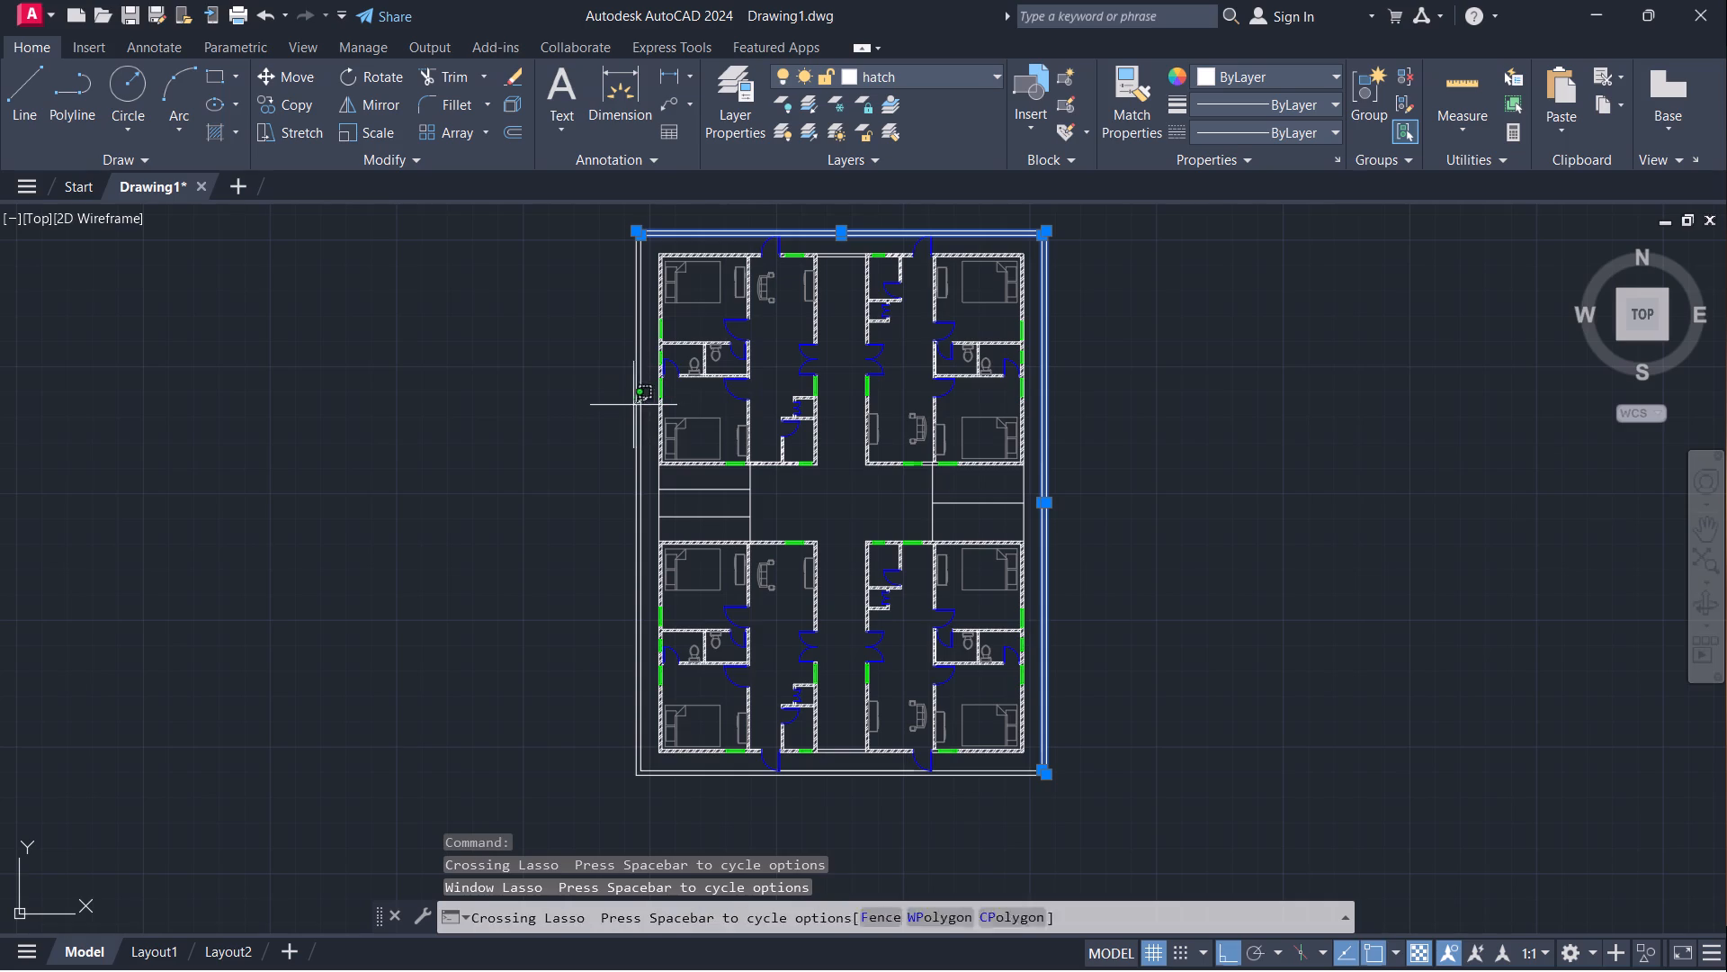
{"action": "left_click_drag", "start_coordinate": [632, 406], "coordinate": [625, 411]}
{"action": "left_click_drag", "start_coordinate": [819, 763], "coordinate": [810, 795]}
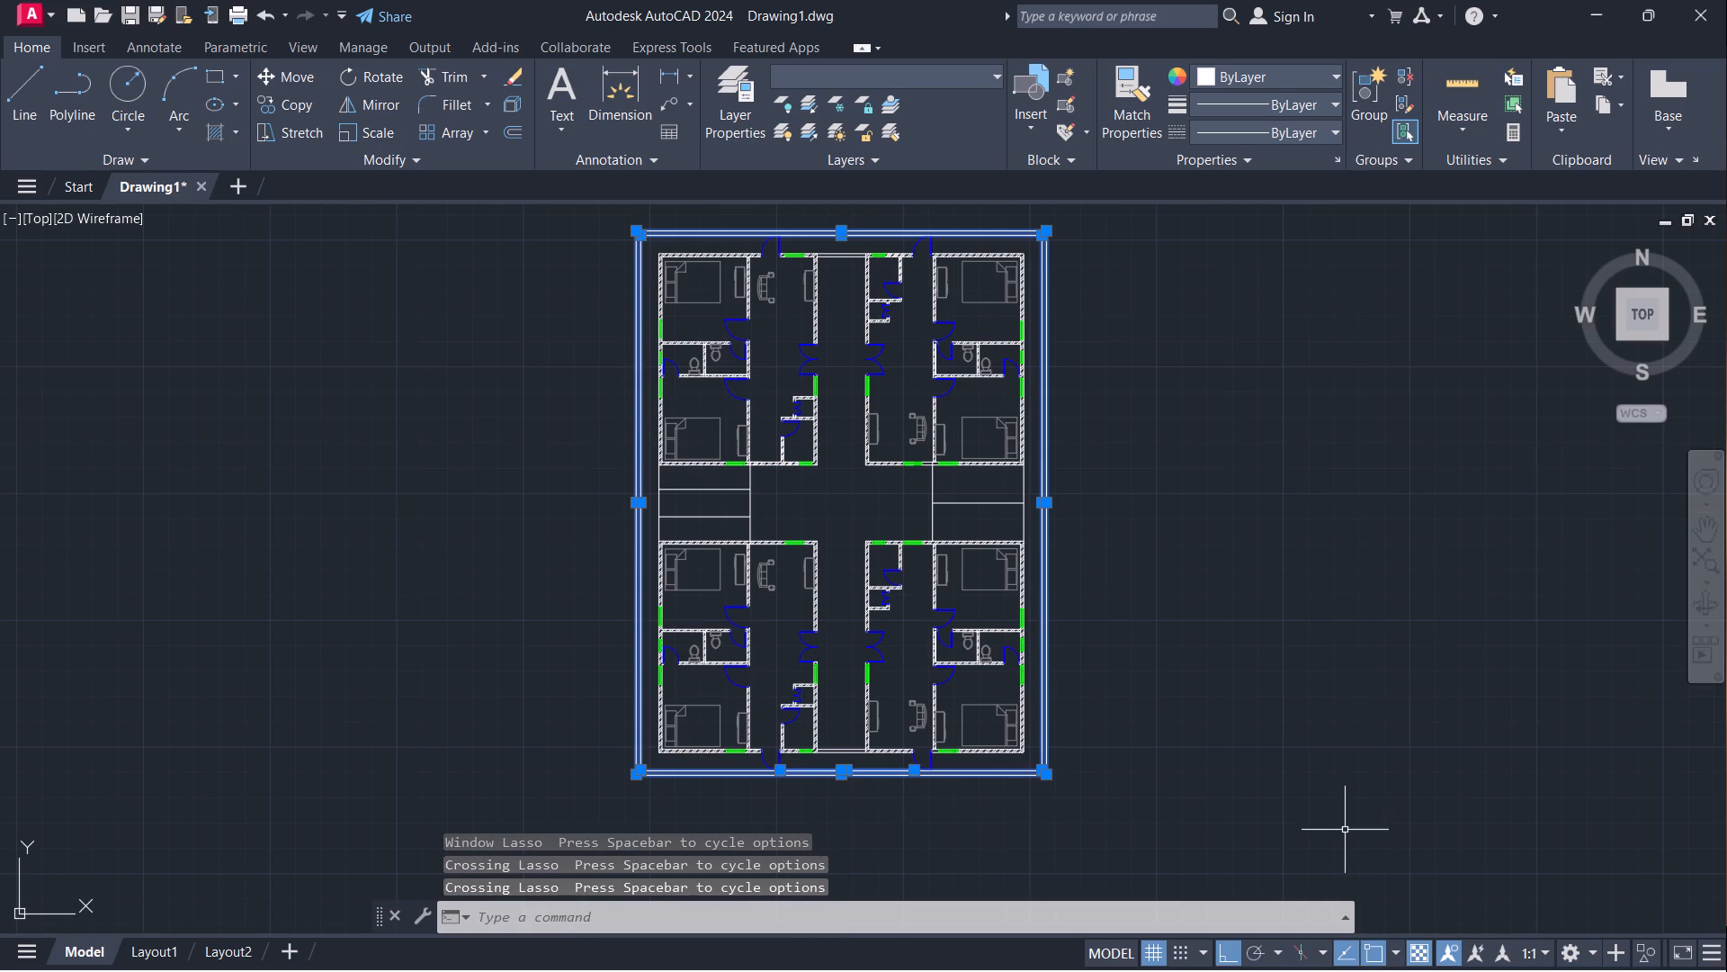
{"action": "key", "text": "ctrl+1"}
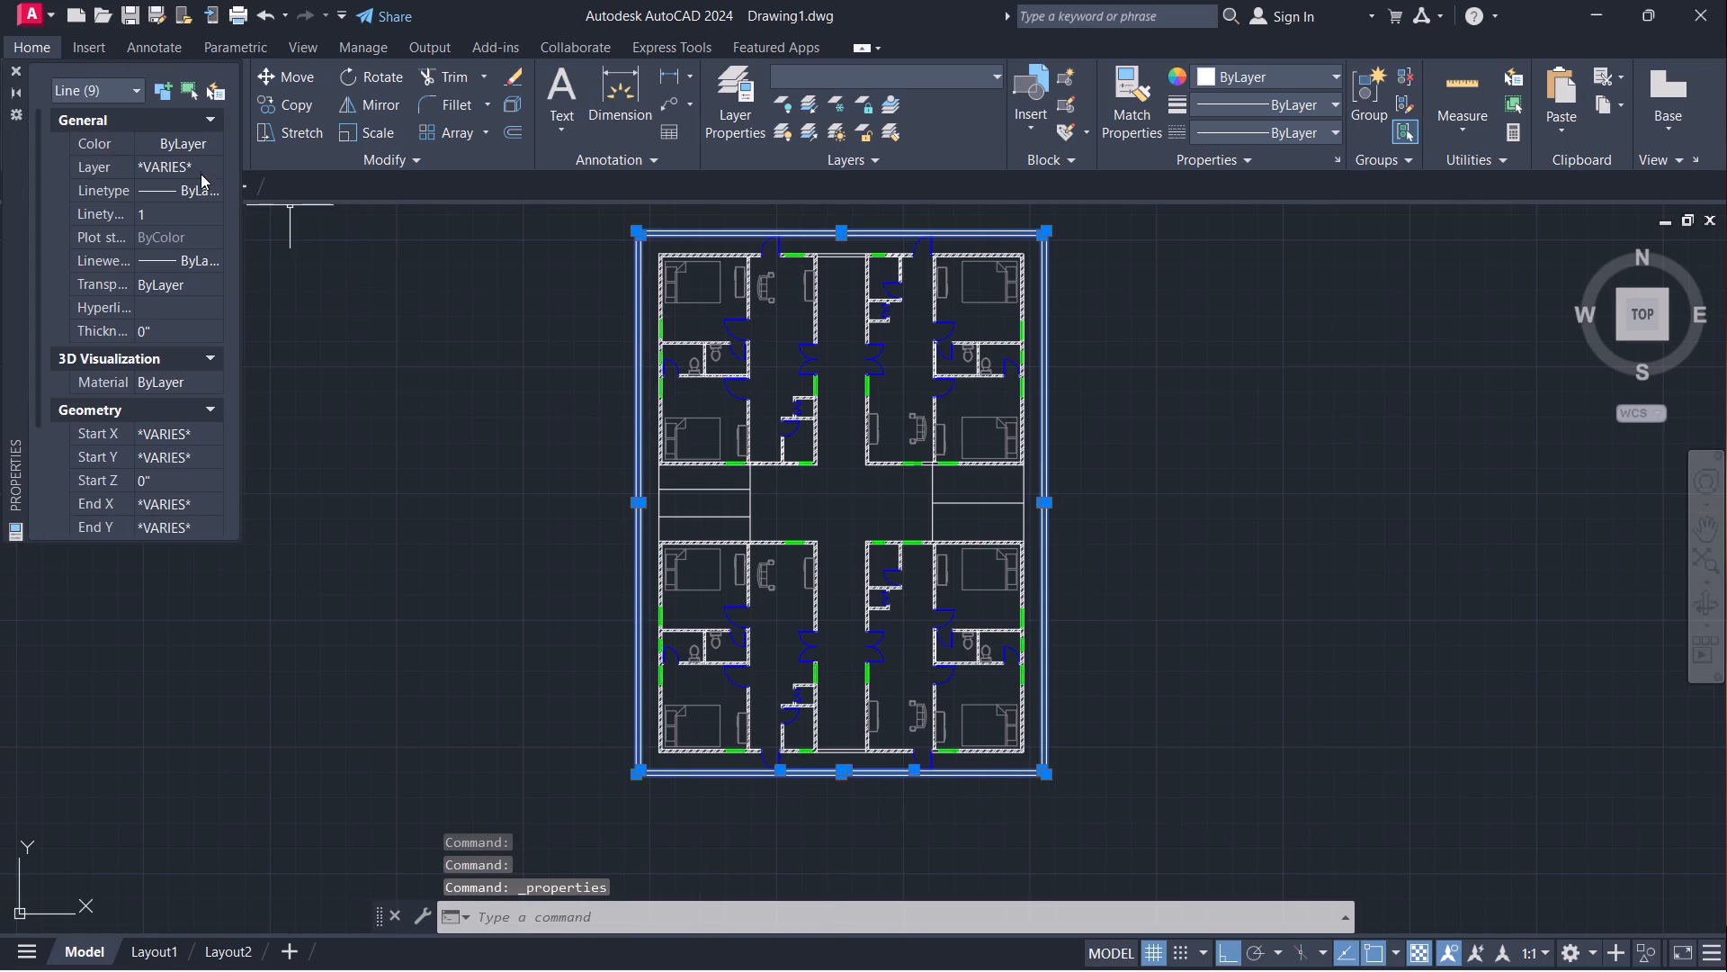
{"action": "left_click", "coordinate": [200, 166]}
{"action": "left_click", "coordinate": [200, 166]}
{"action": "left_click", "coordinate": [181, 295]}
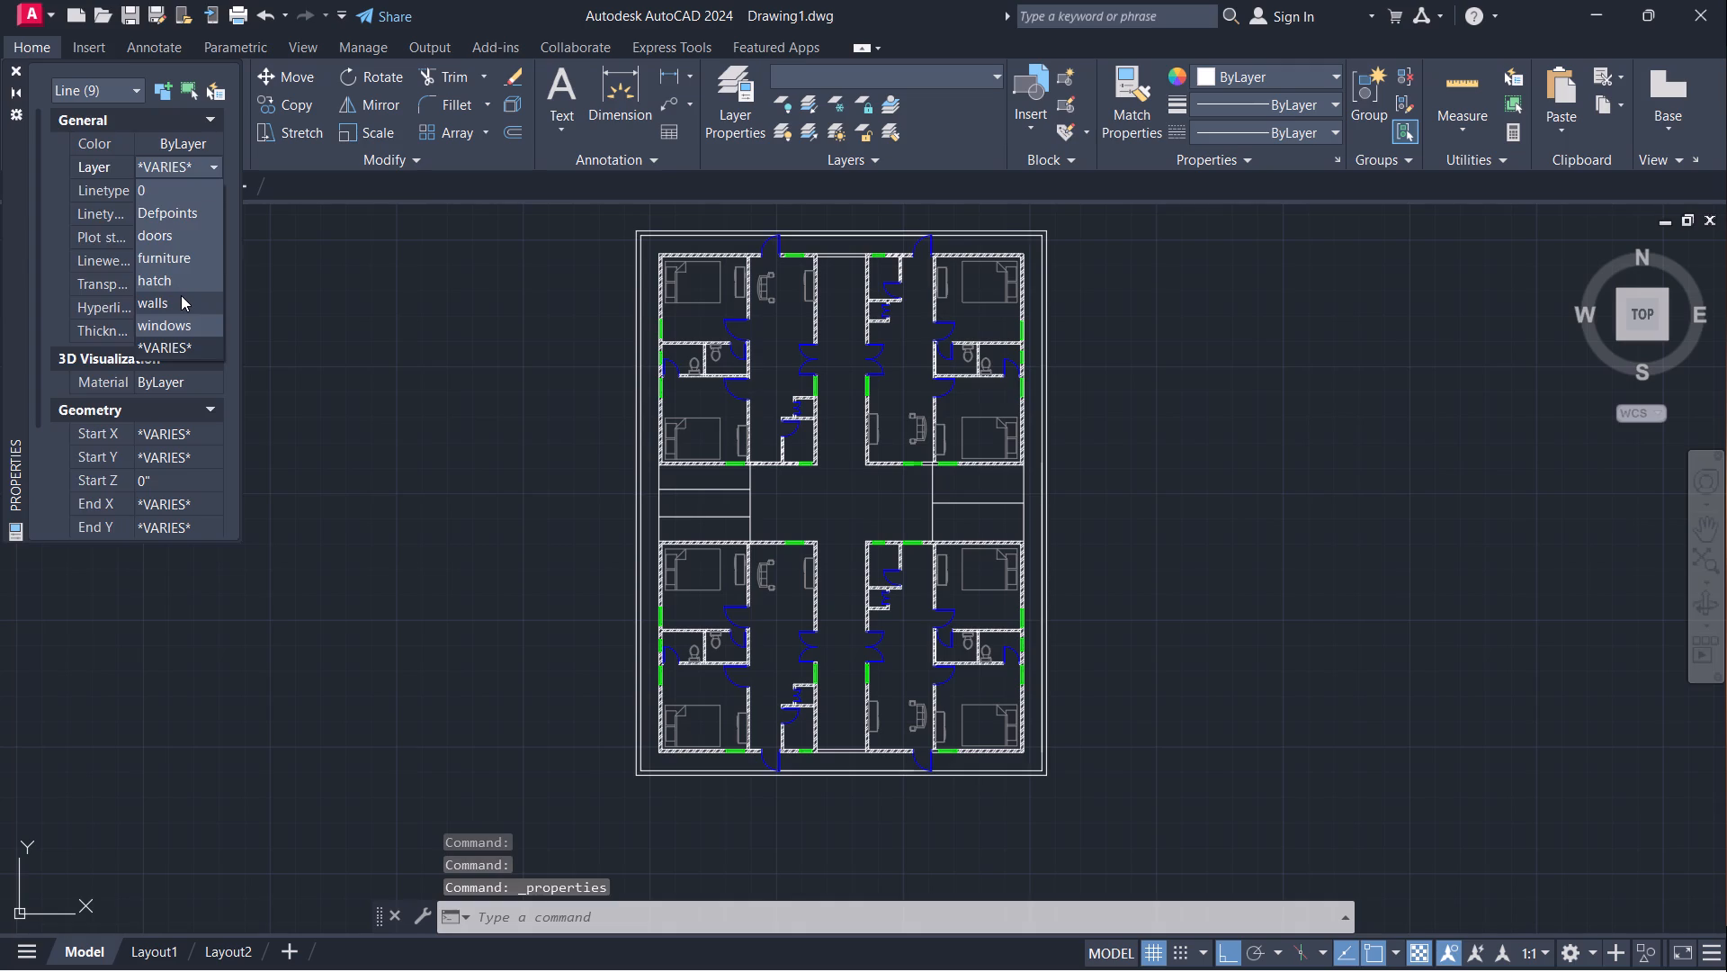
{"action": "key", "text": "Escape"}
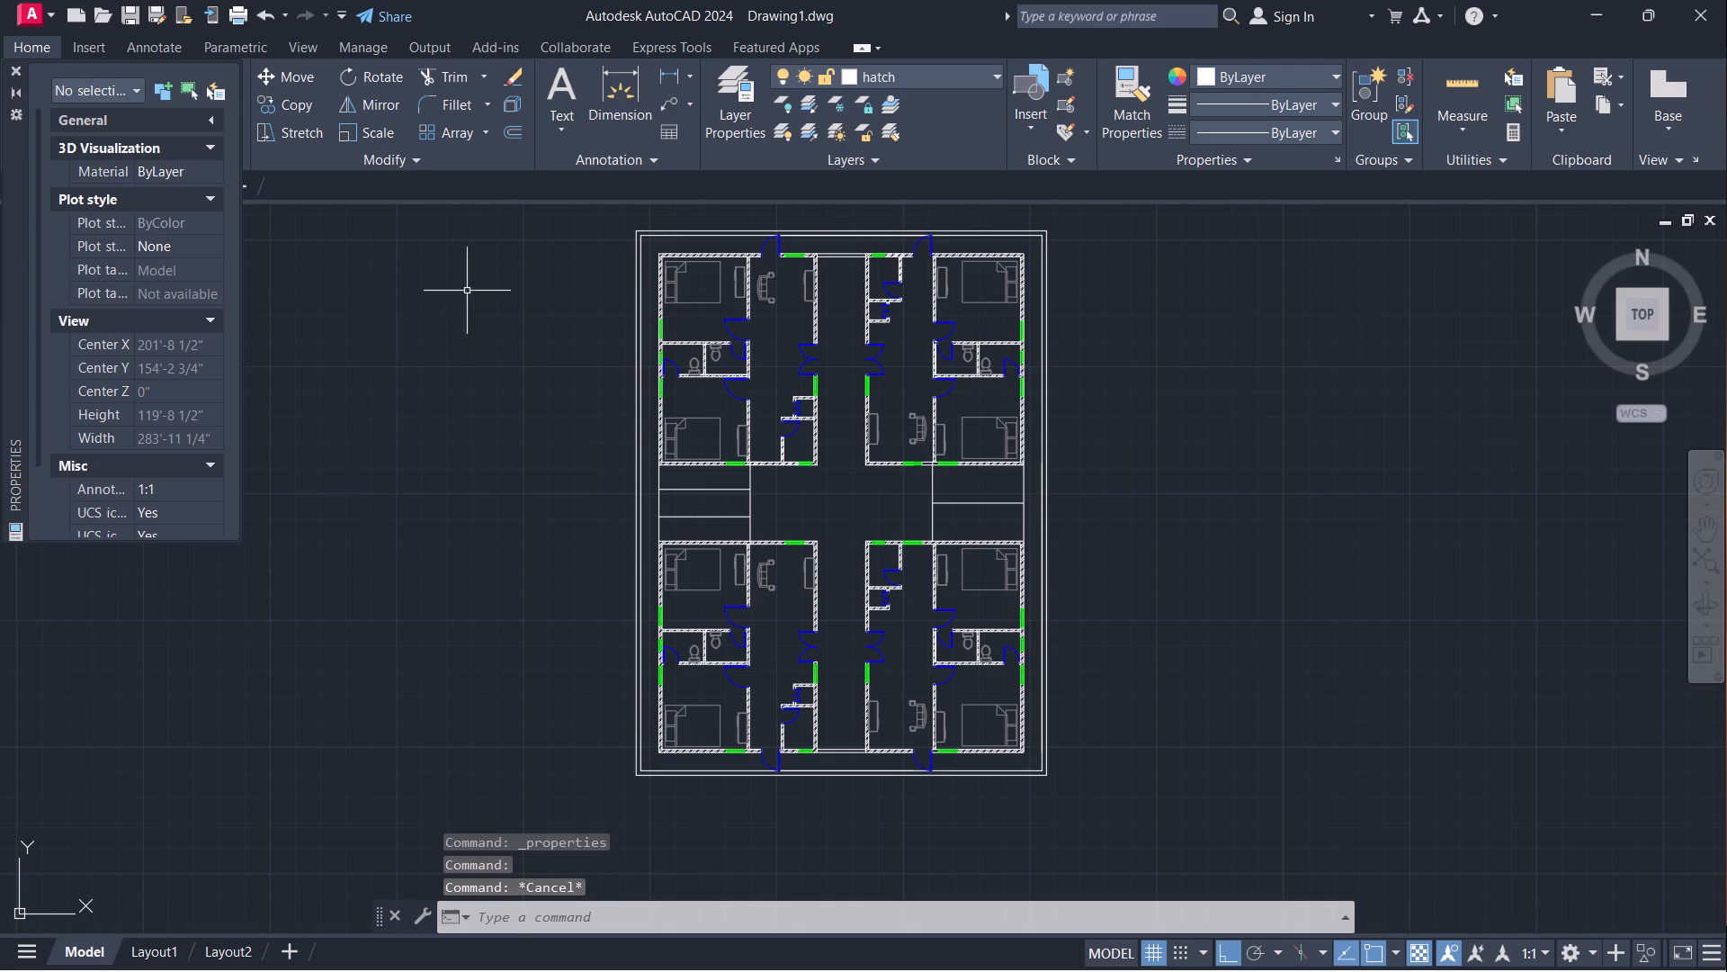
{"action": "middle_click_drag", "start_coordinate": [417, 321], "coordinate": [488, 341]}
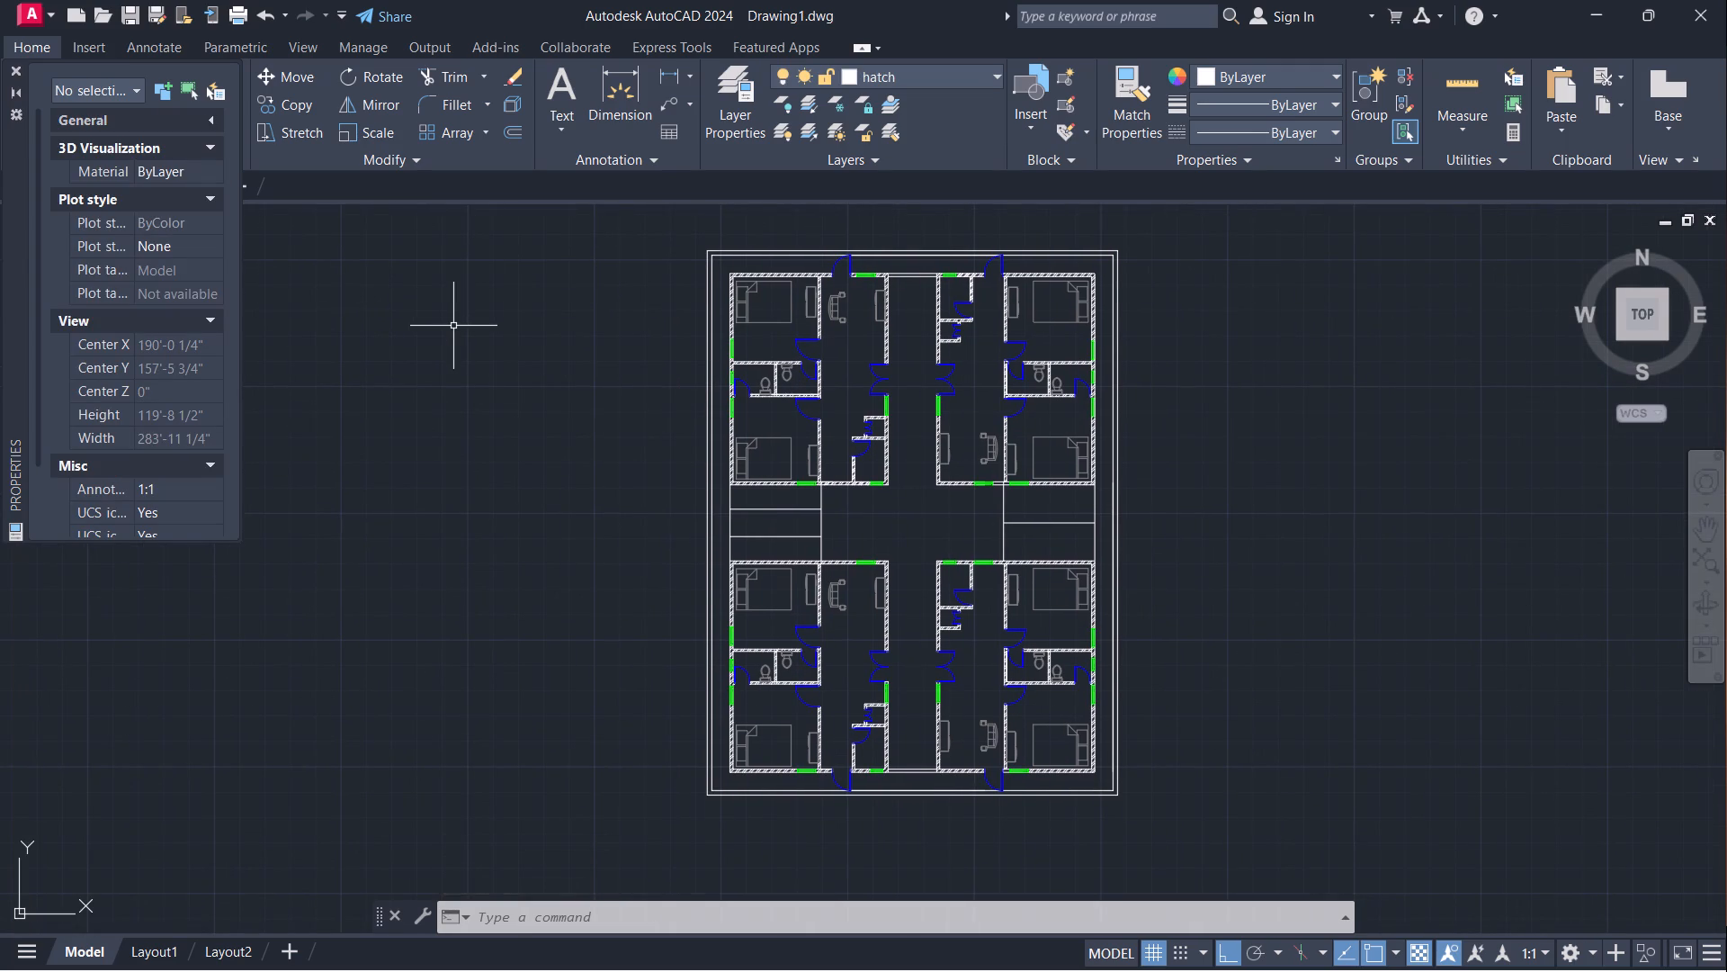
{"action": "left_click", "coordinate": [20, 67]}
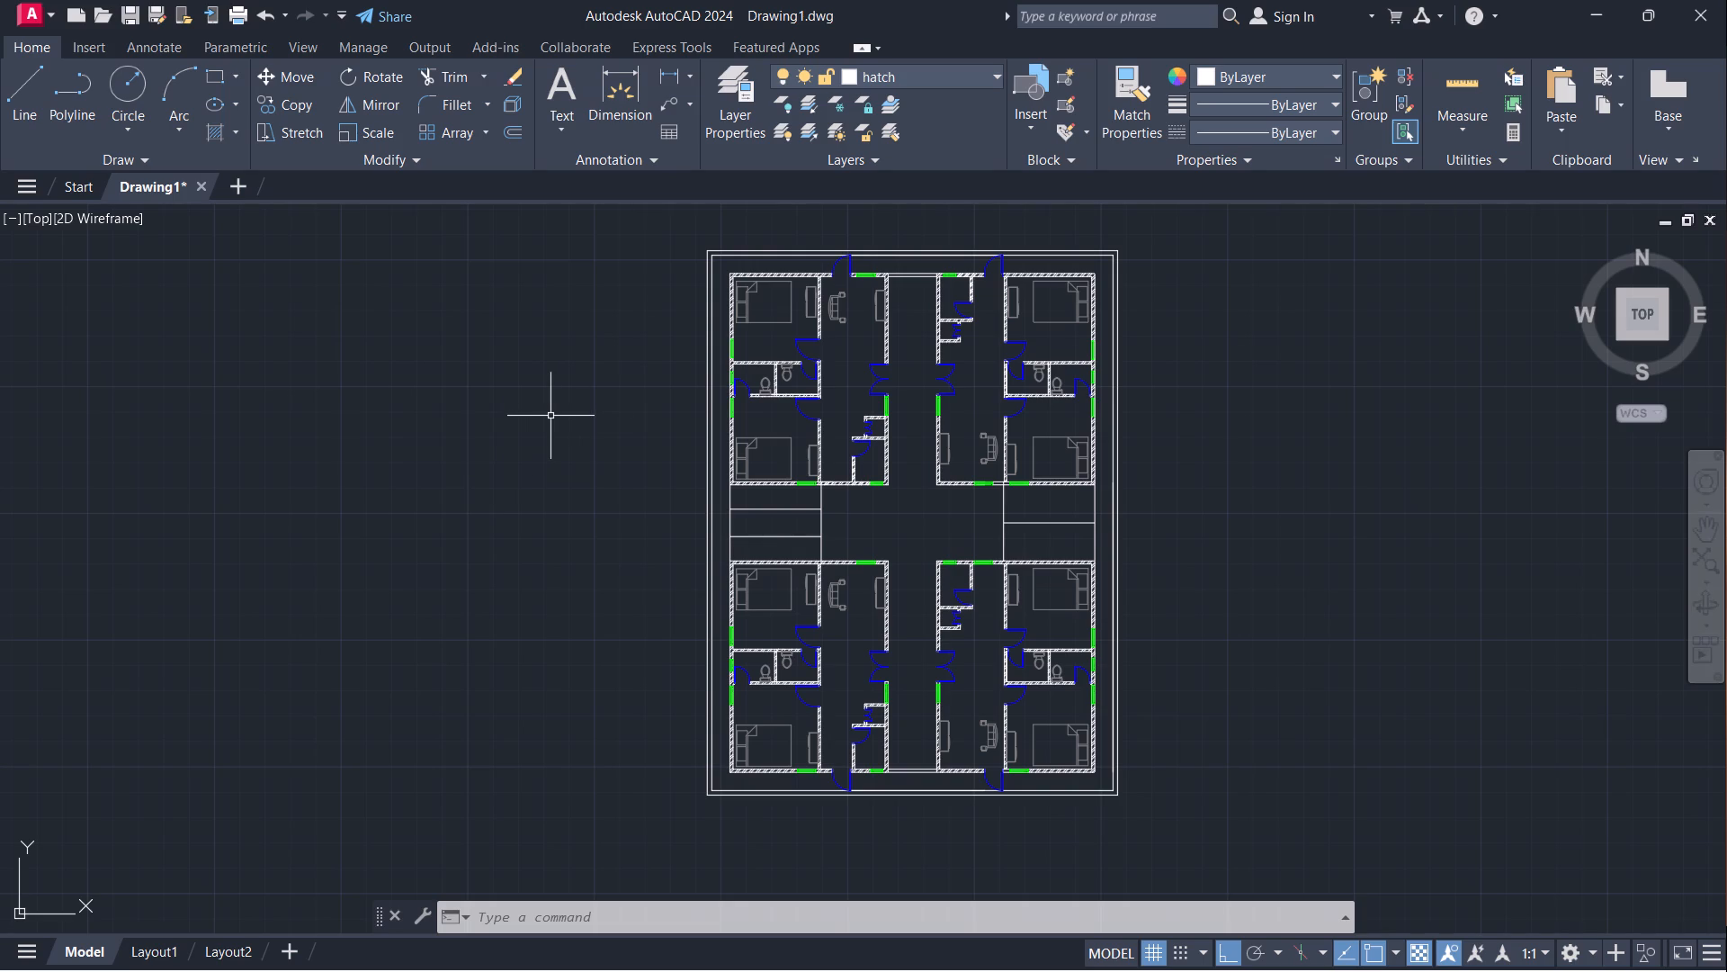
Create a layer named "stair case" with colour magenta (index 6) and make it the current layer.
{"action": "middle_click_drag", "start_coordinate": [560, 420], "coordinate": [471, 474]}
{"action": "scroll", "coordinate": [560, 420], "scroll_direction": "down", "scroll_amount": 1}
{"action": "scroll", "coordinate": [472, 470], "scroll_direction": "up", "scroll_amount": 1}
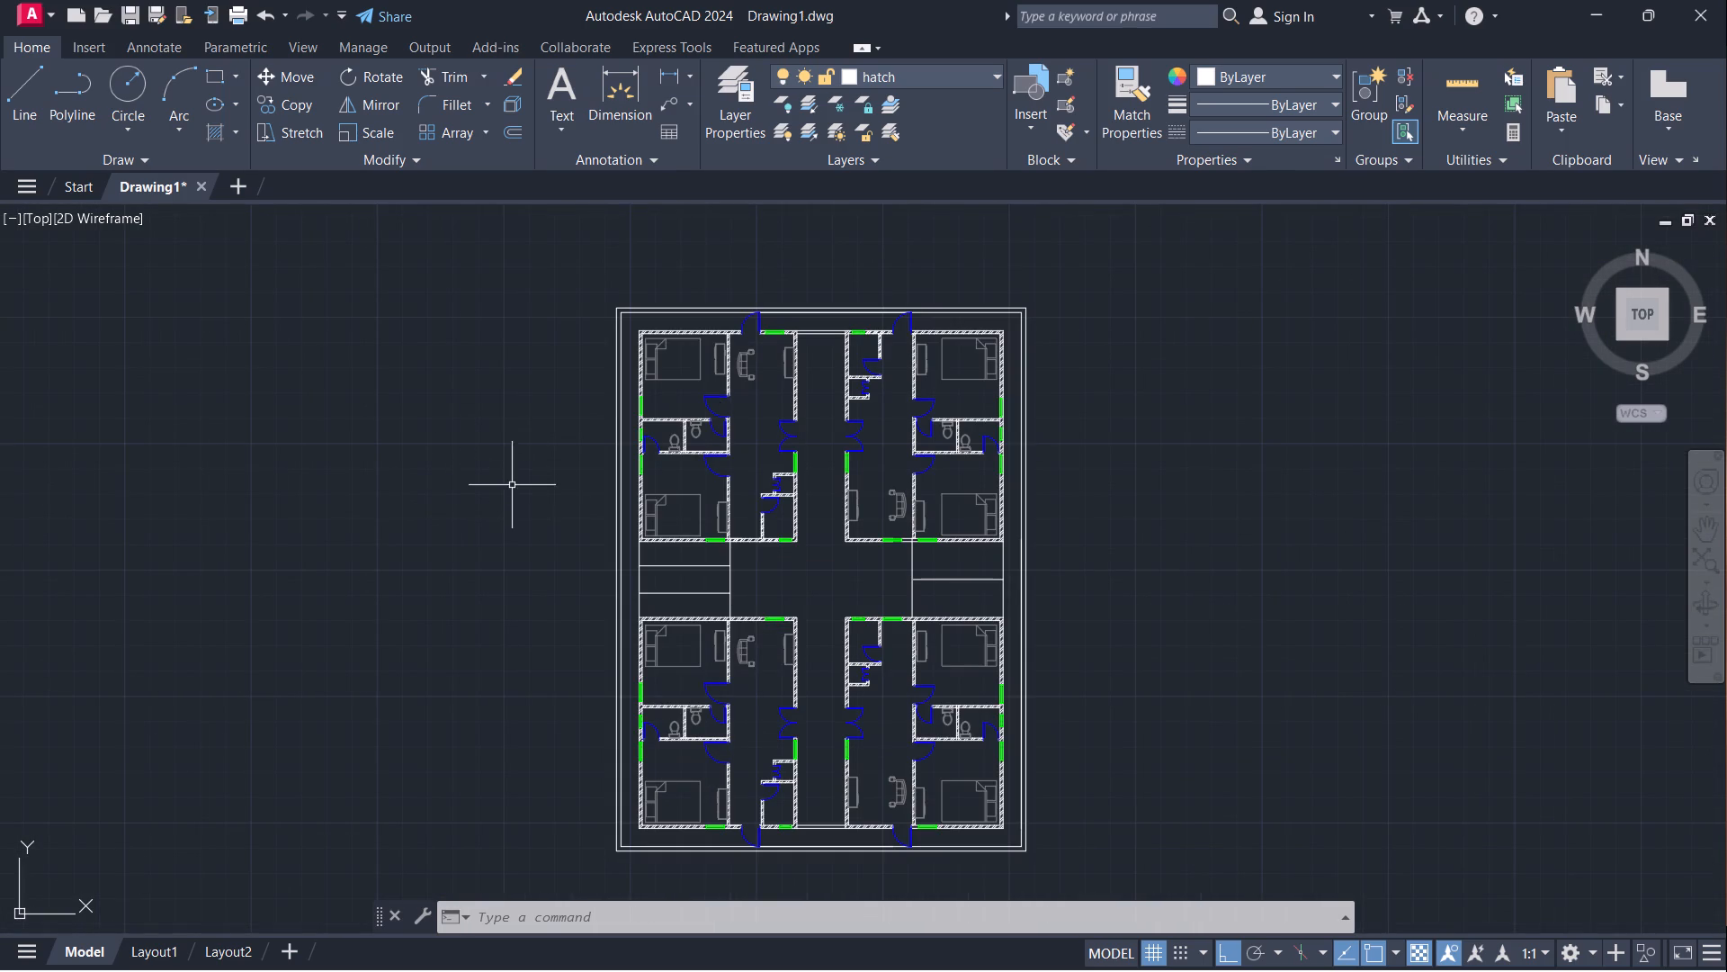
{"action": "middle_click_drag", "start_coordinate": [502, 512], "coordinate": [487, 462]}
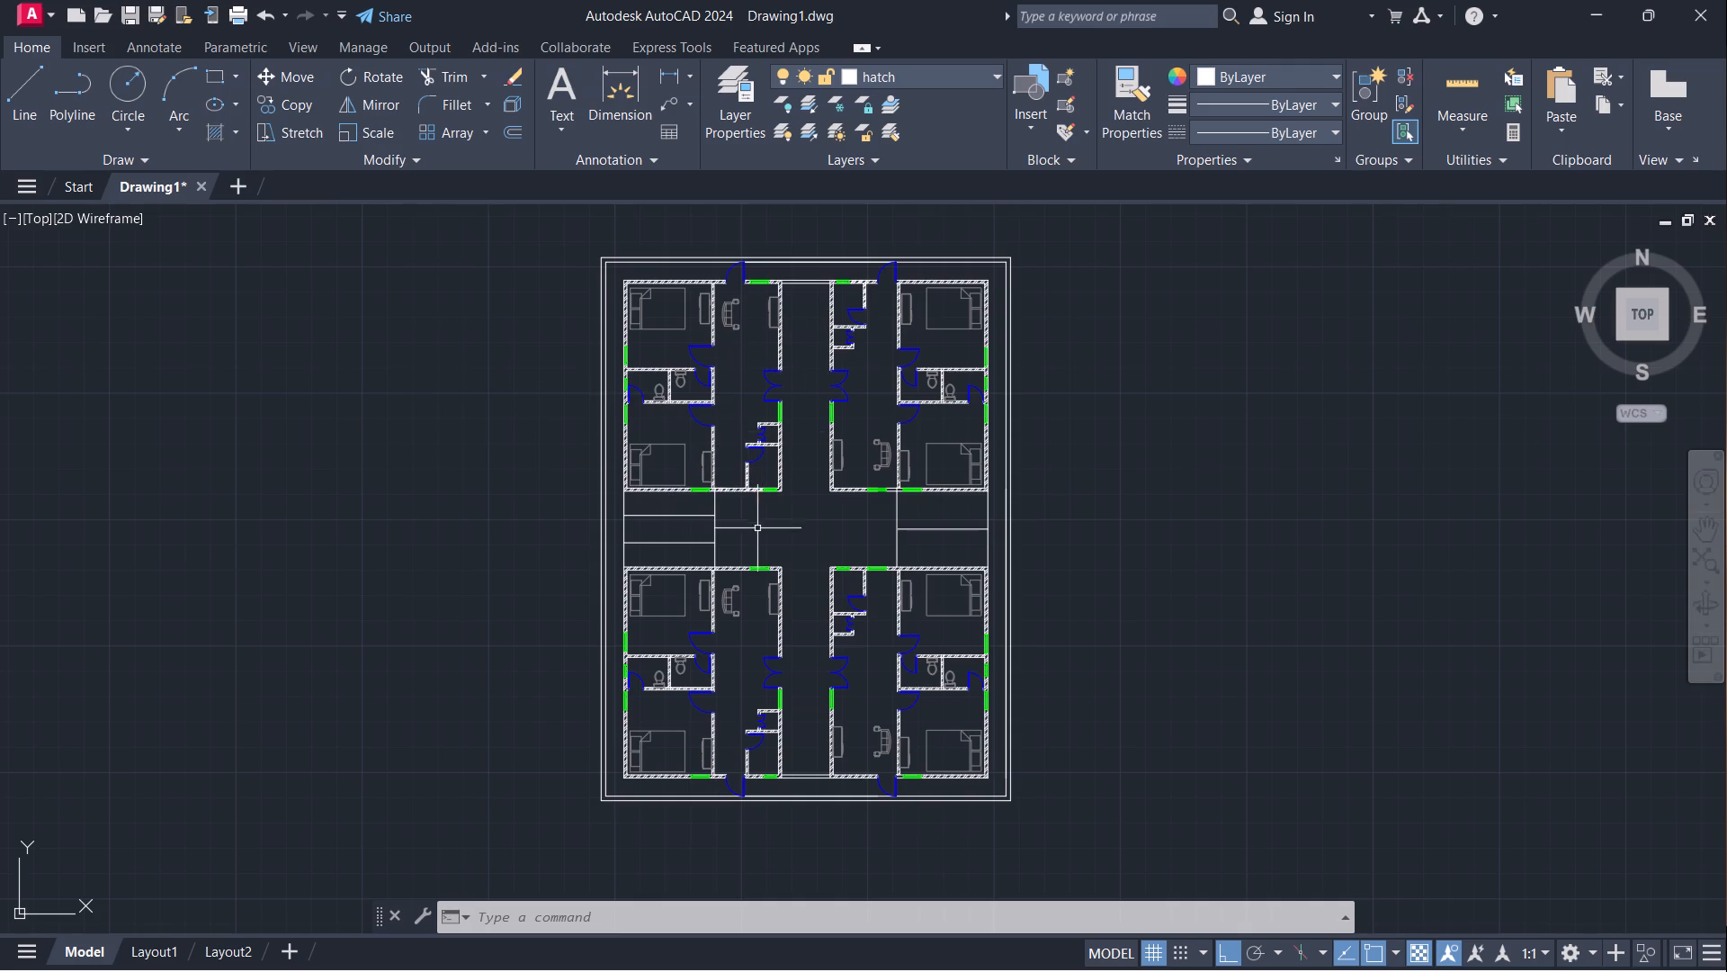
{"action": "left_click", "coordinate": [742, 80]}
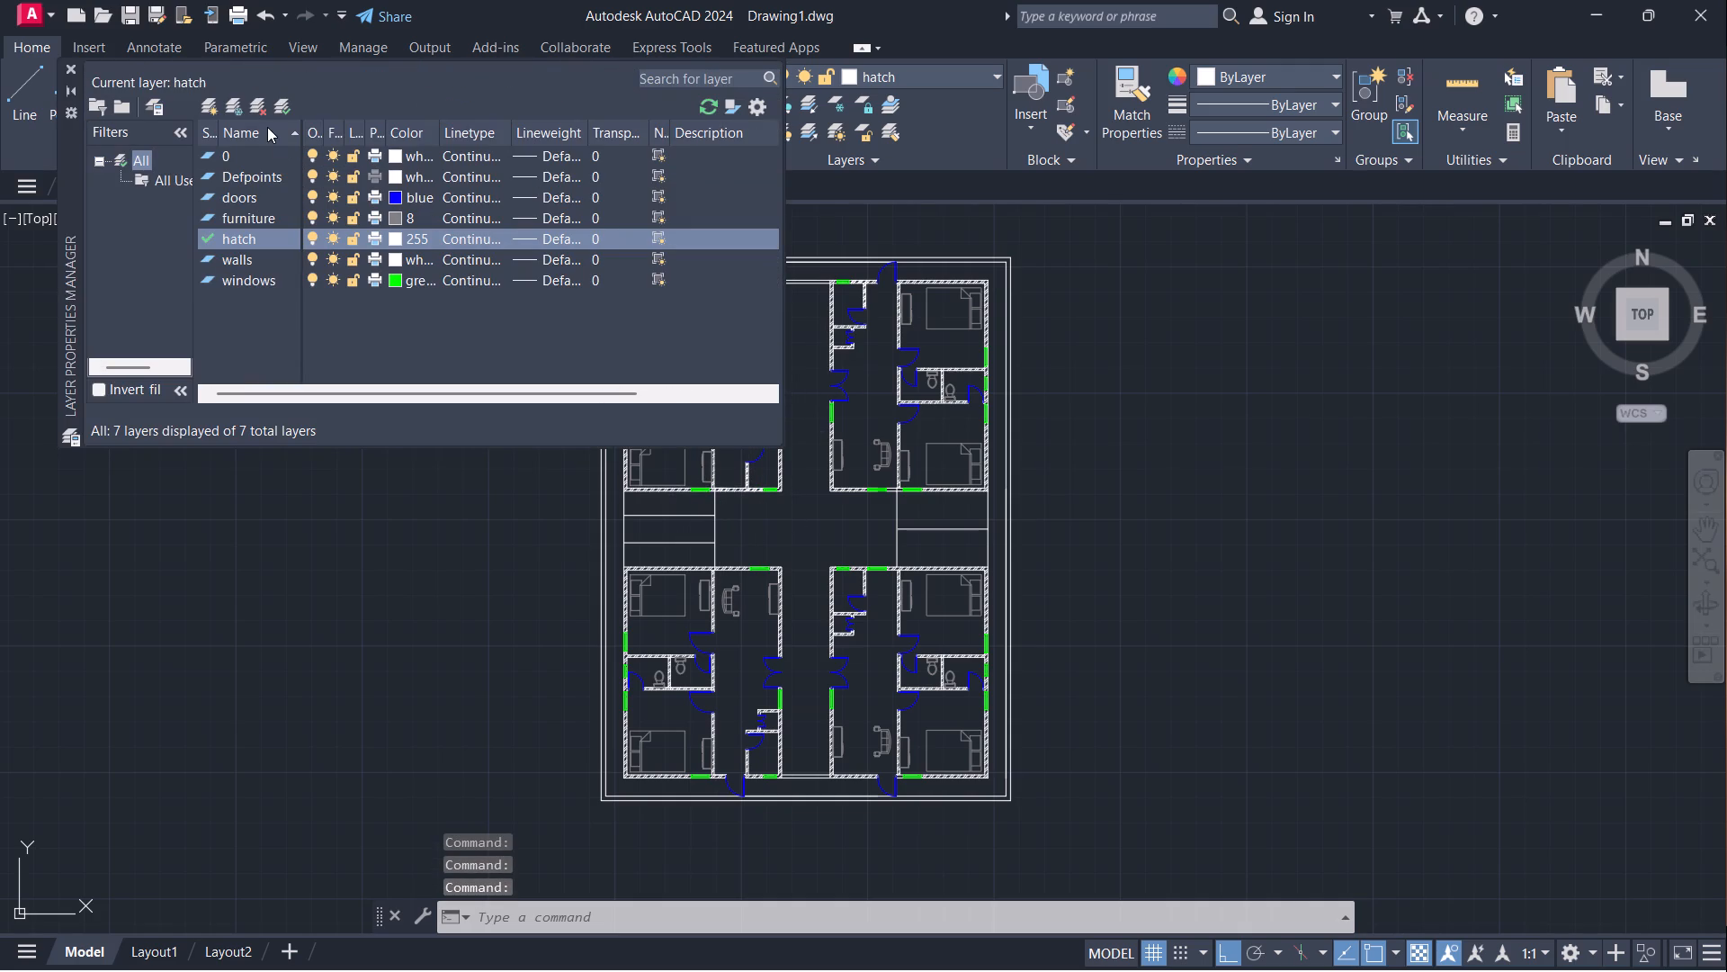
{"action": "left_click", "coordinate": [217, 106]}
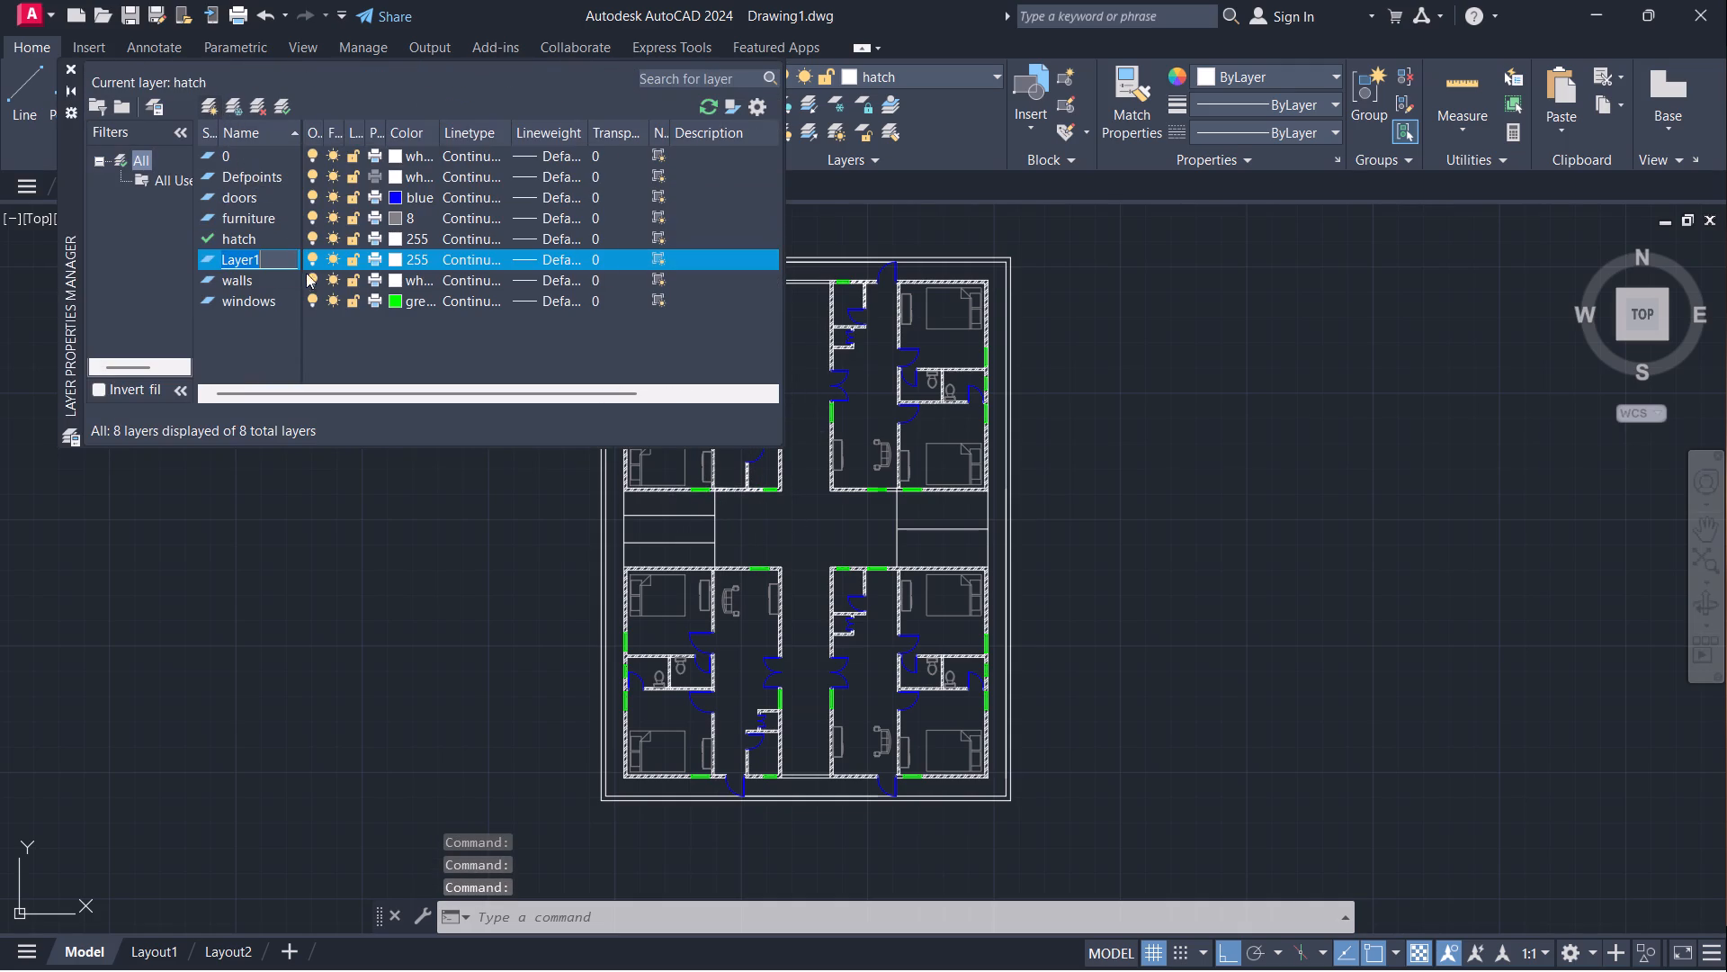
{"action": "key", "text": "BackSpace"}
{"action": "type", "text": "stair case"}
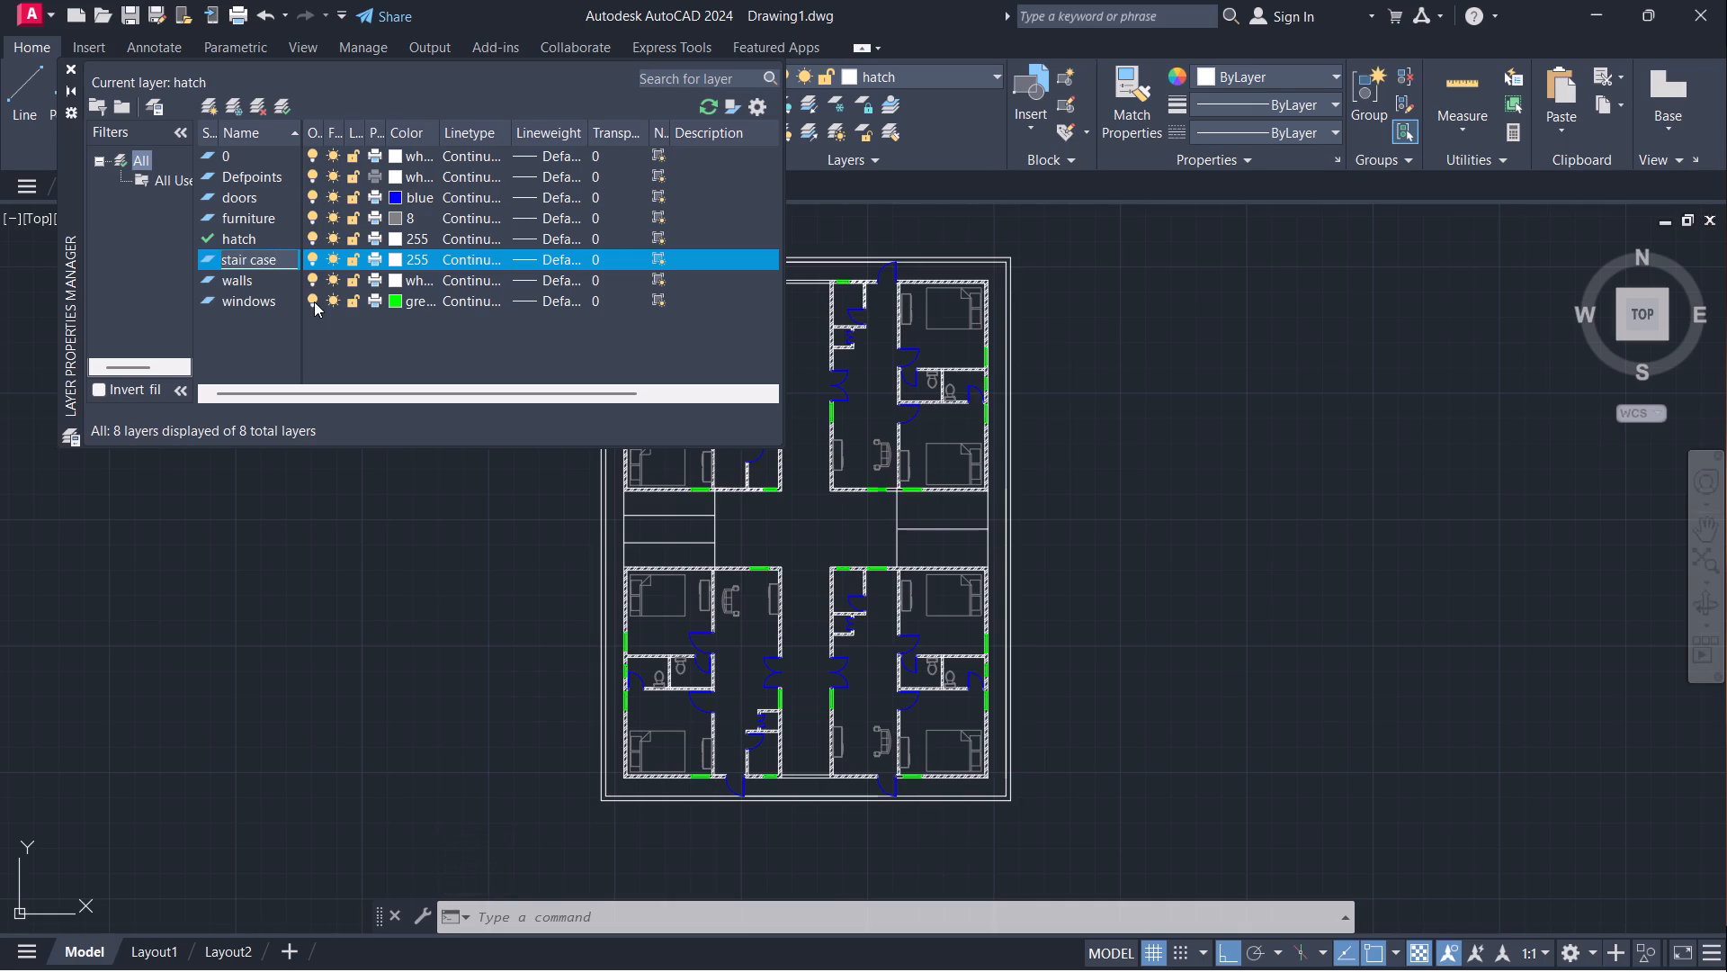
{"action": "left_click", "coordinate": [398, 264]}
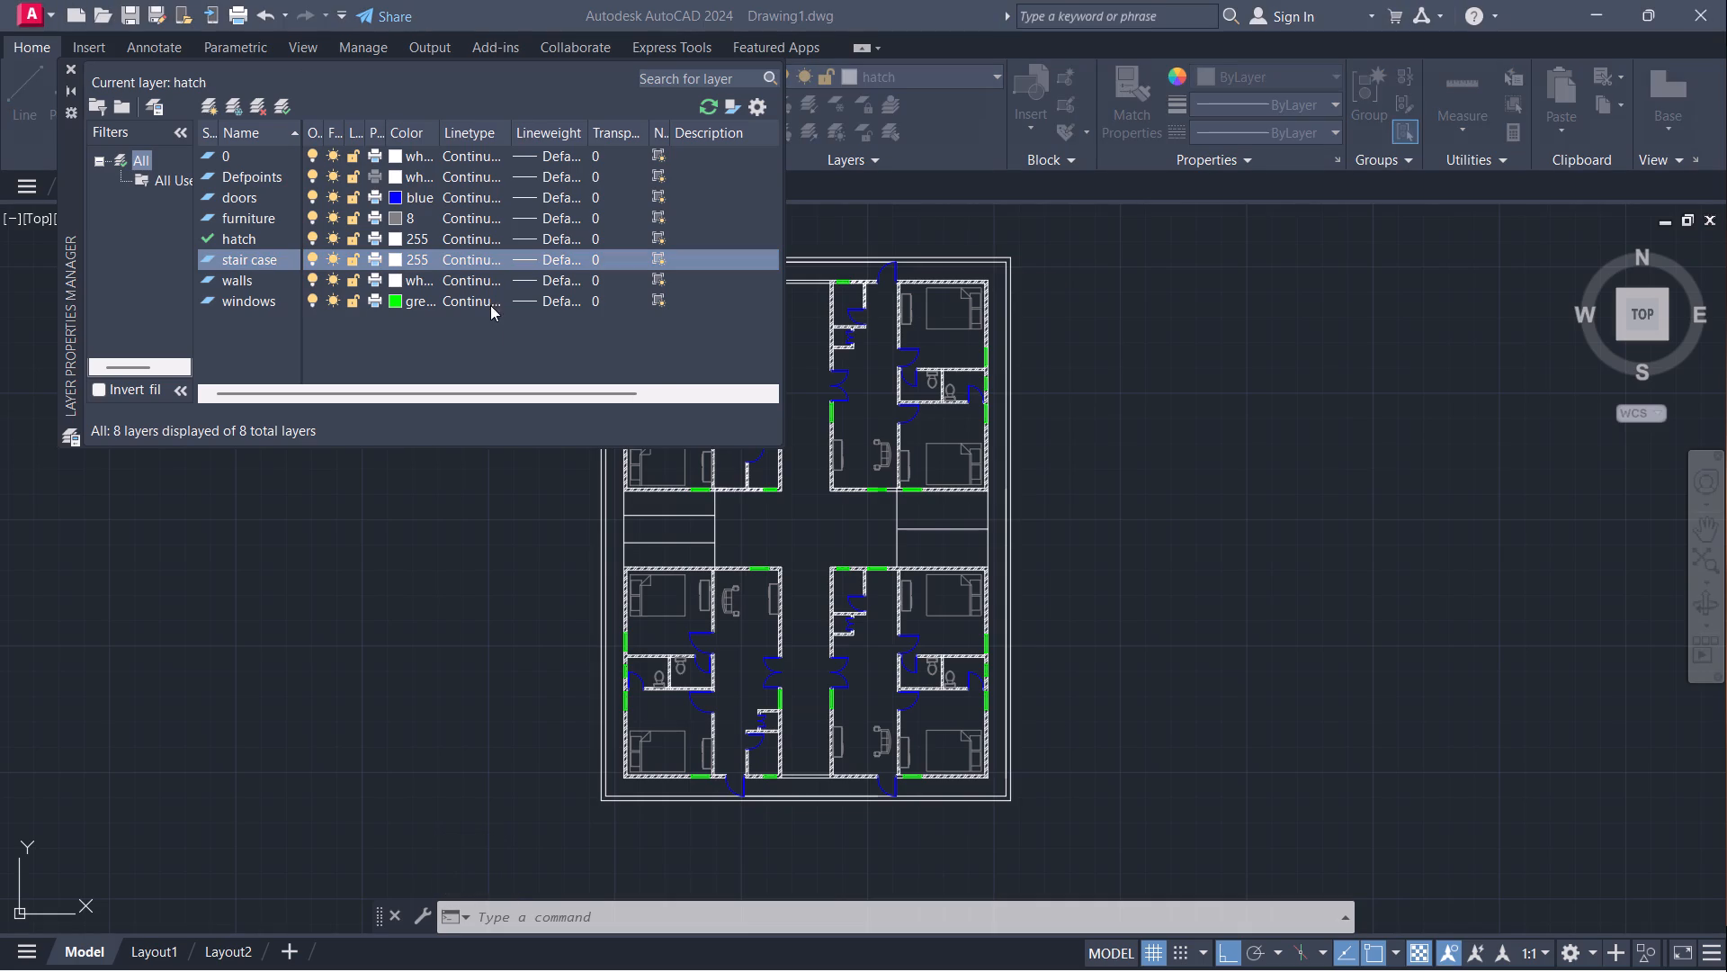
{"action": "left_click", "coordinate": [781, 545]}
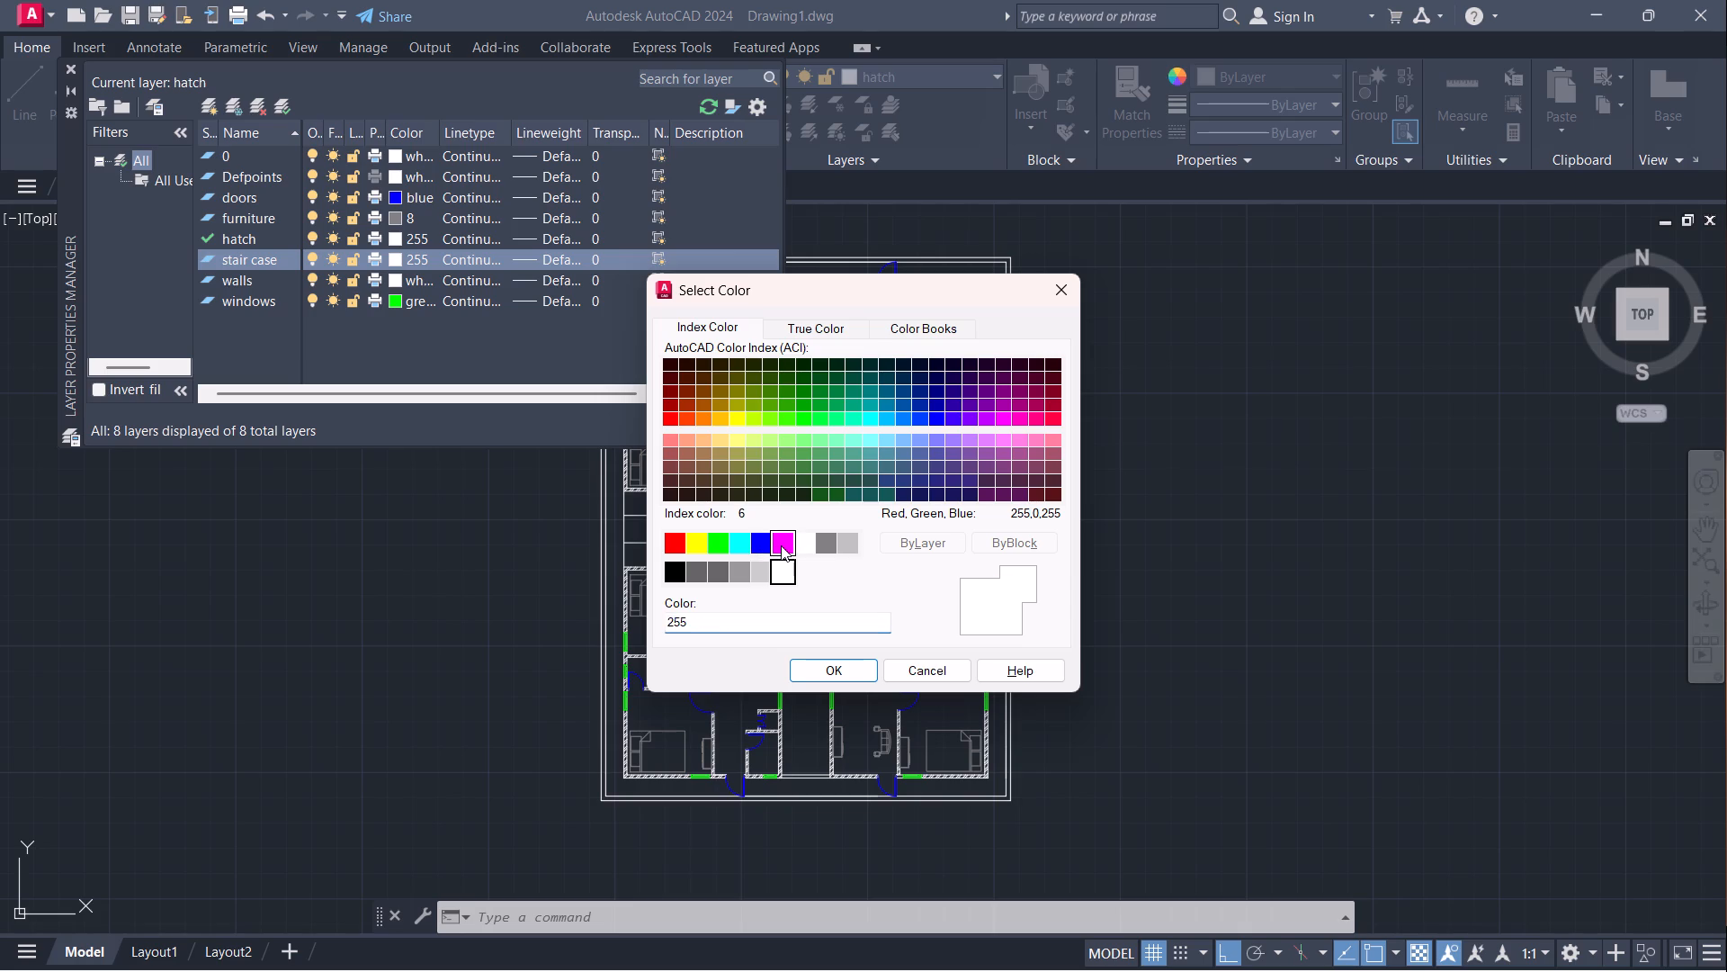
{"action": "left_click", "coordinate": [855, 668]}
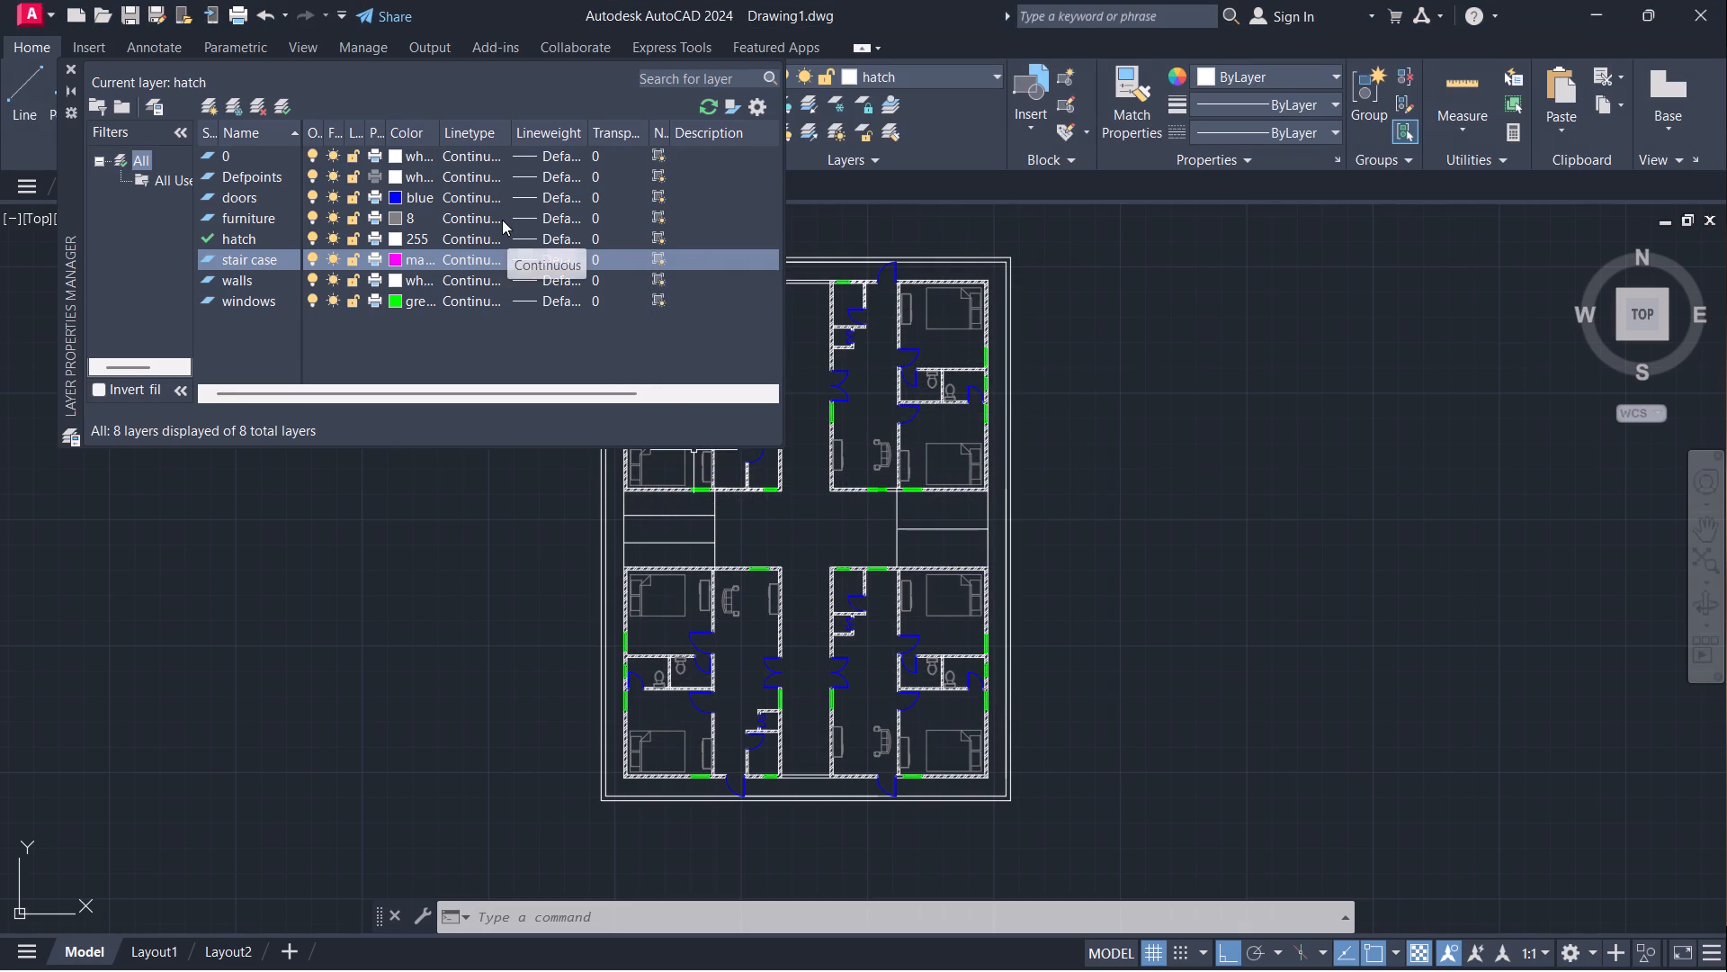
{"action": "left_click", "coordinate": [286, 101]}
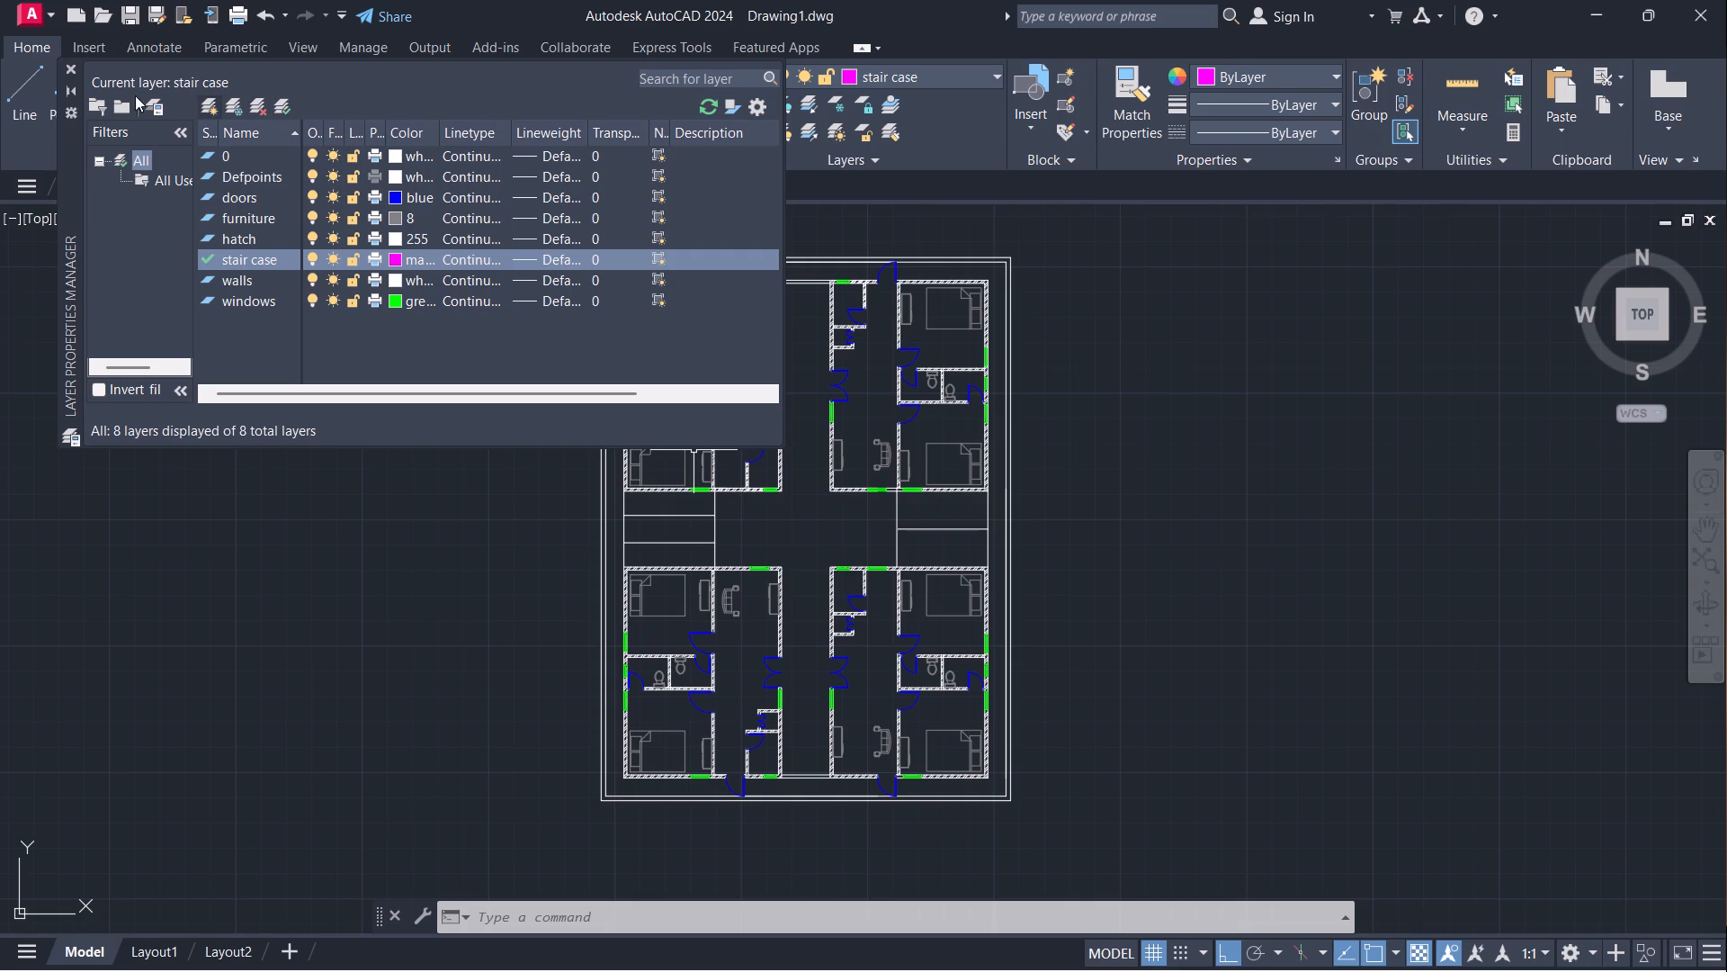
{"action": "left_click", "coordinate": [67, 67]}
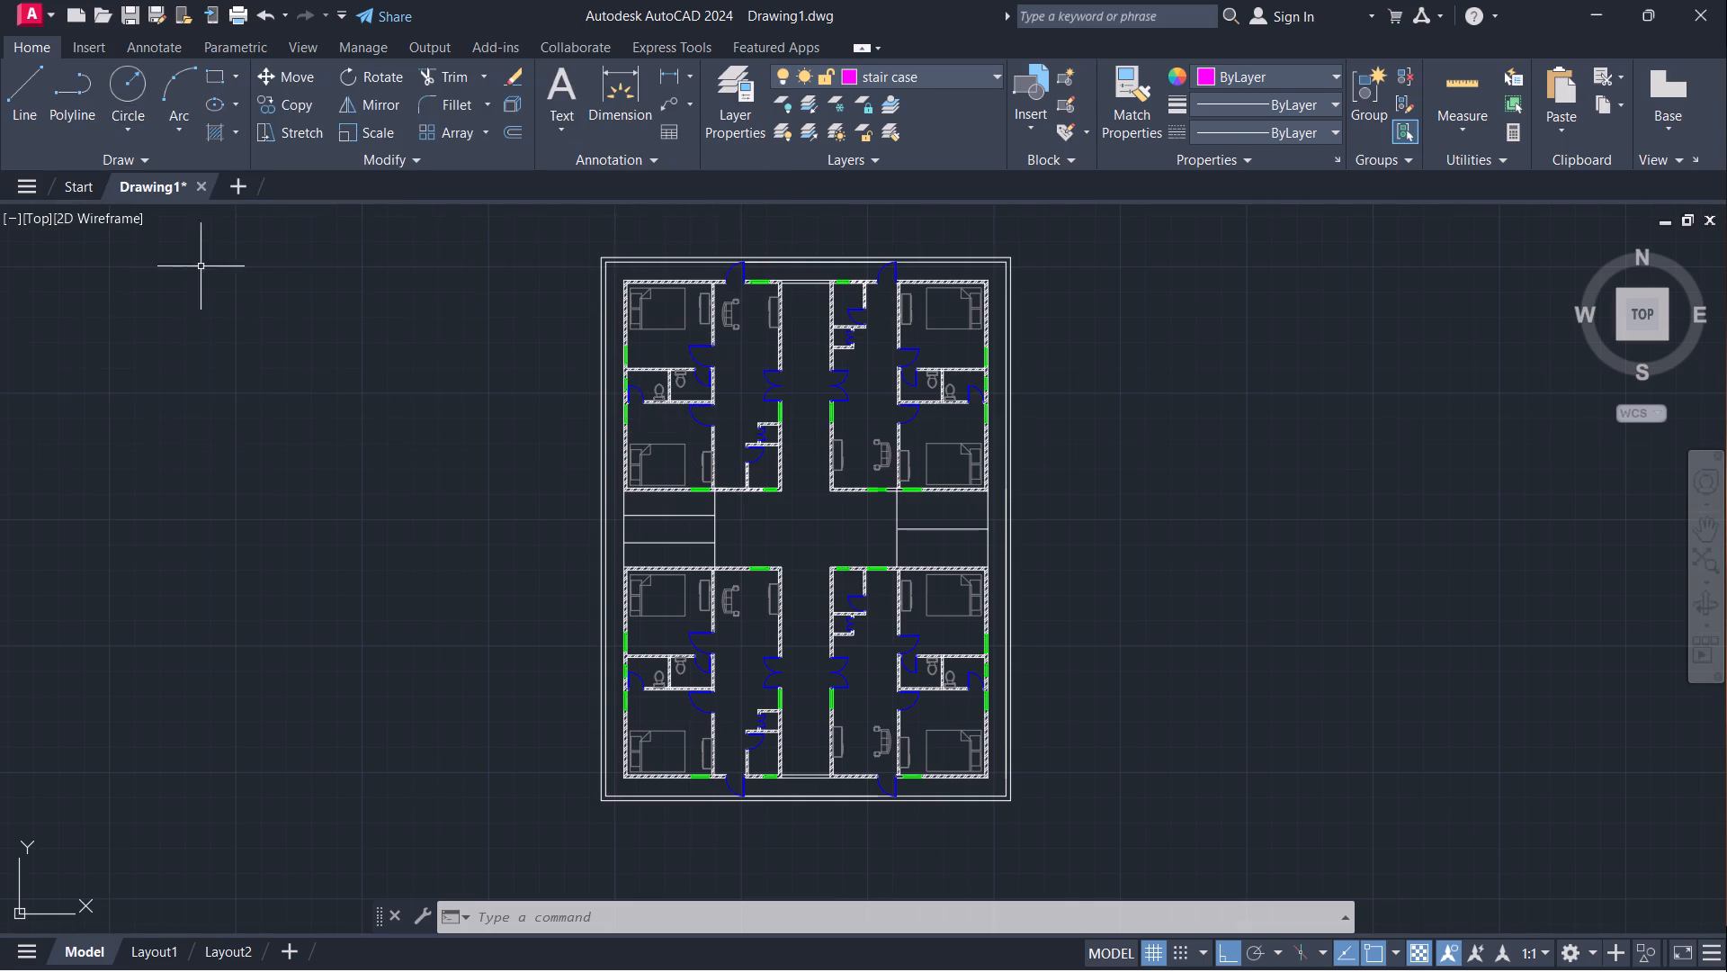
Draw a closed rectangle of lines on the stair case layer around the west bay between the north and south blocks.
{"action": "scroll", "coordinate": [443, 518], "scroll_direction": "up", "scroll_amount": 2}
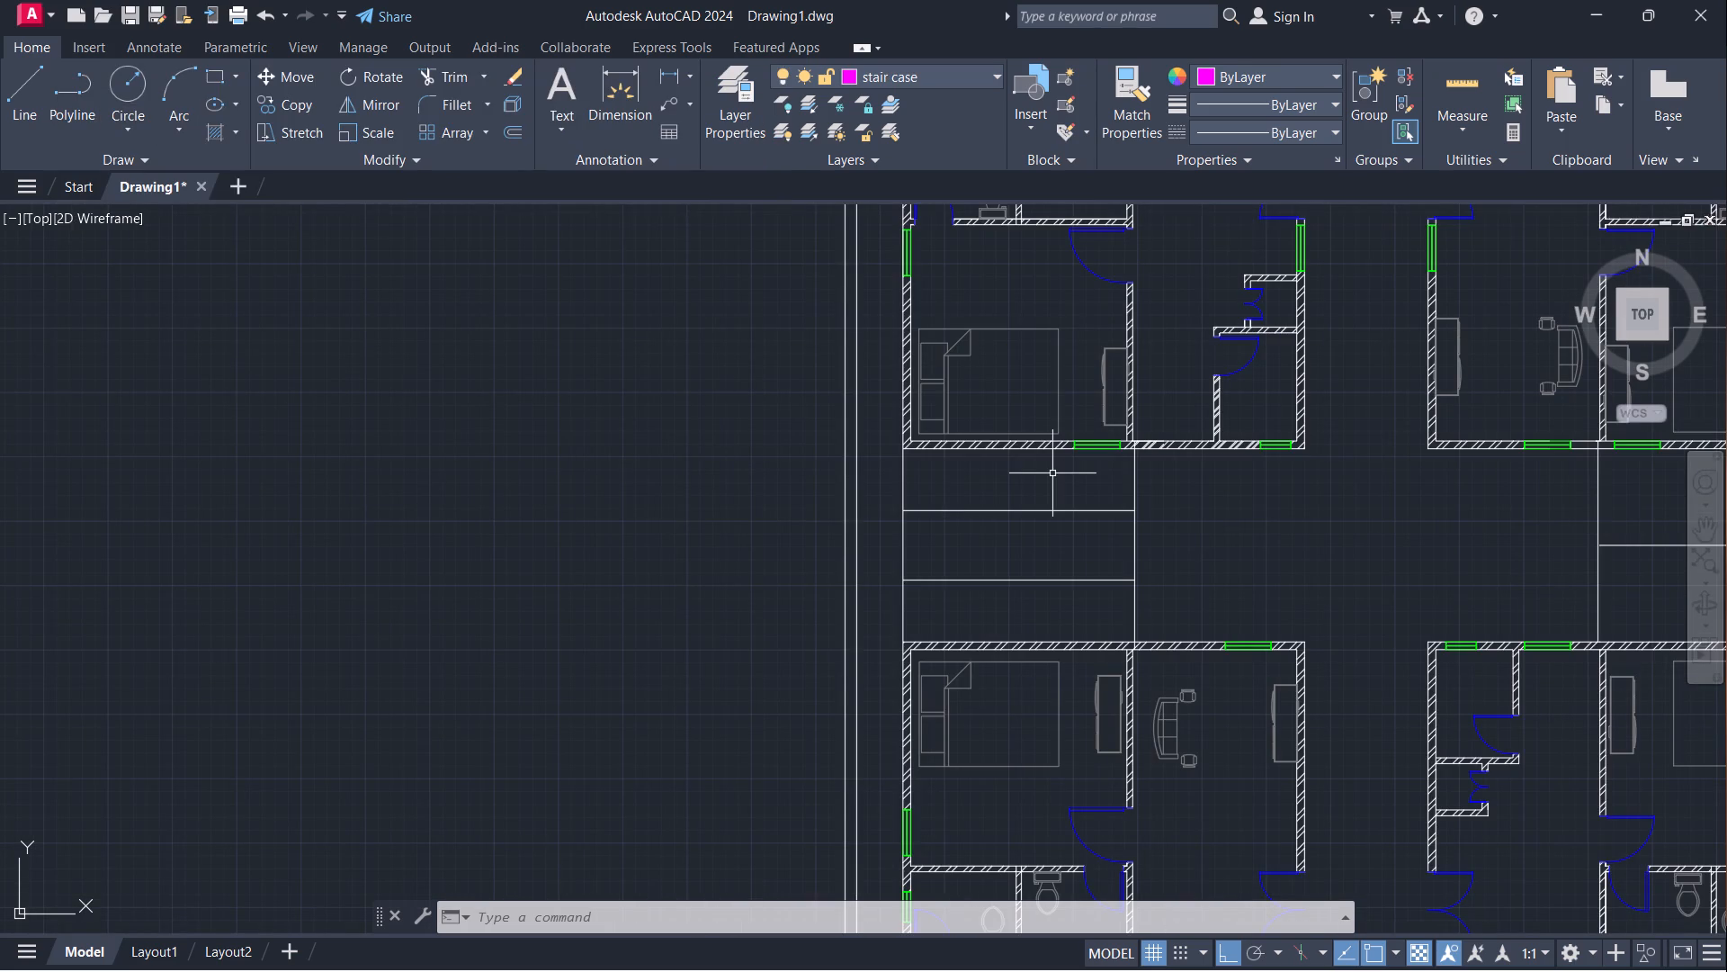
{"action": "middle_click_drag", "start_coordinate": [1071, 473], "coordinate": [787, 438]}
{"action": "scroll", "coordinate": [823, 431], "scroll_direction": "up", "scroll_amount": 1}
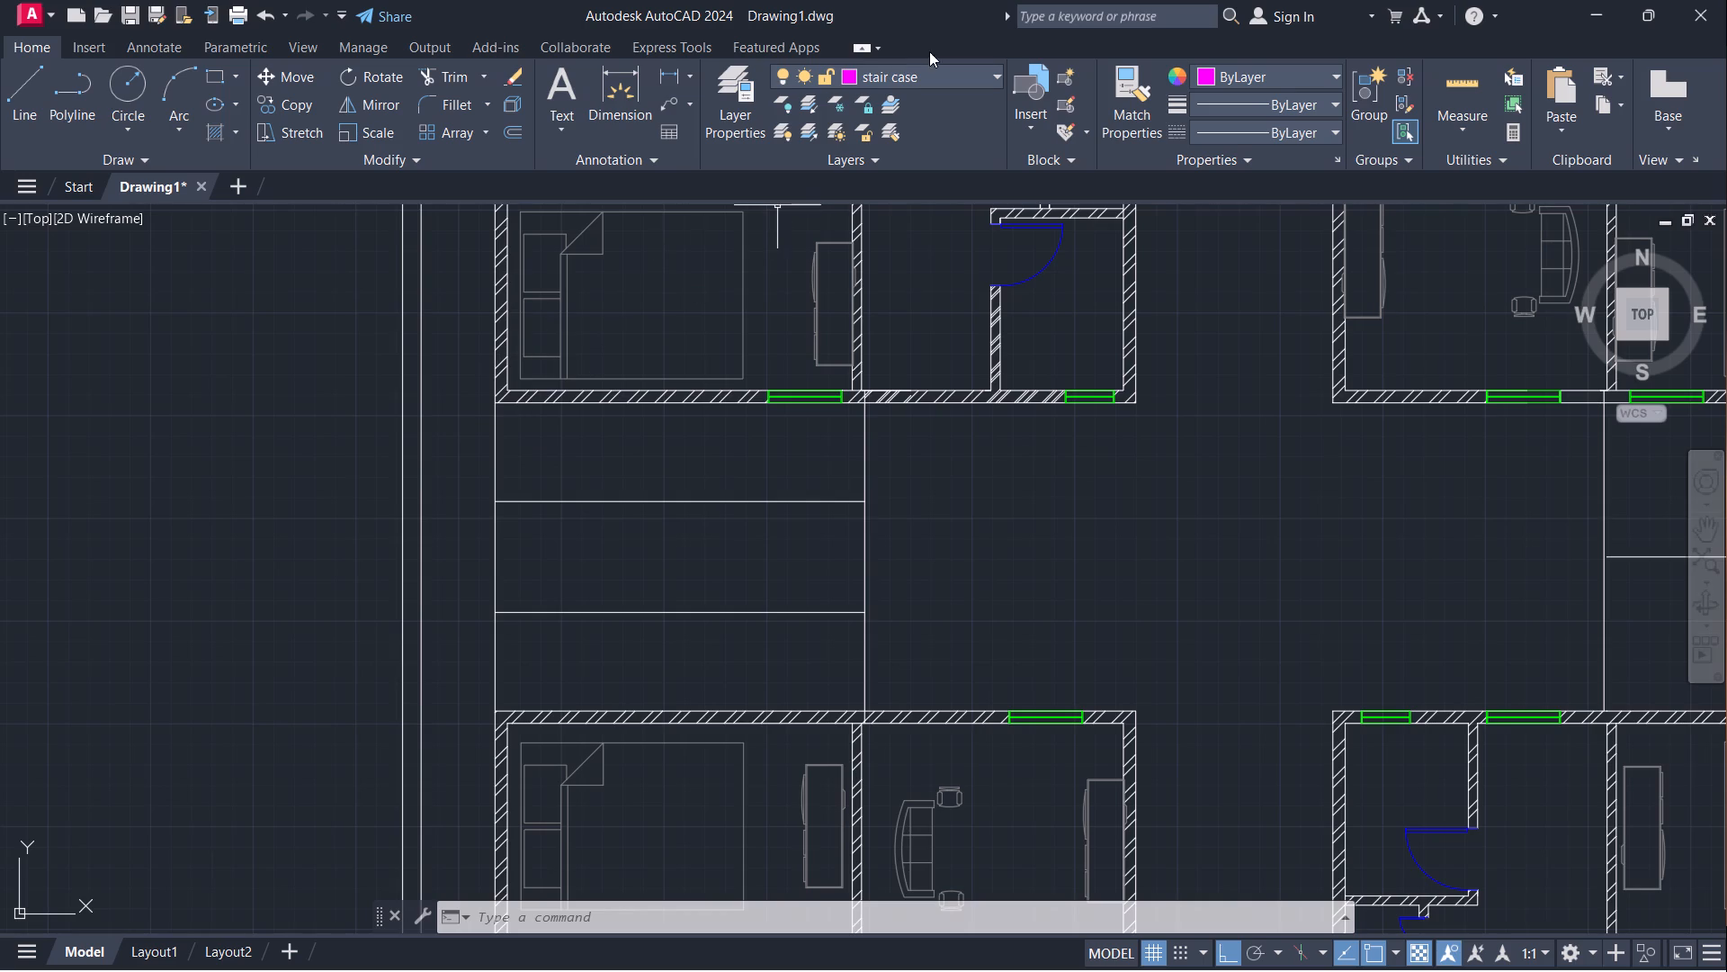
{"action": "key", "text": "l"}
{"action": "key", "text": "Return"}
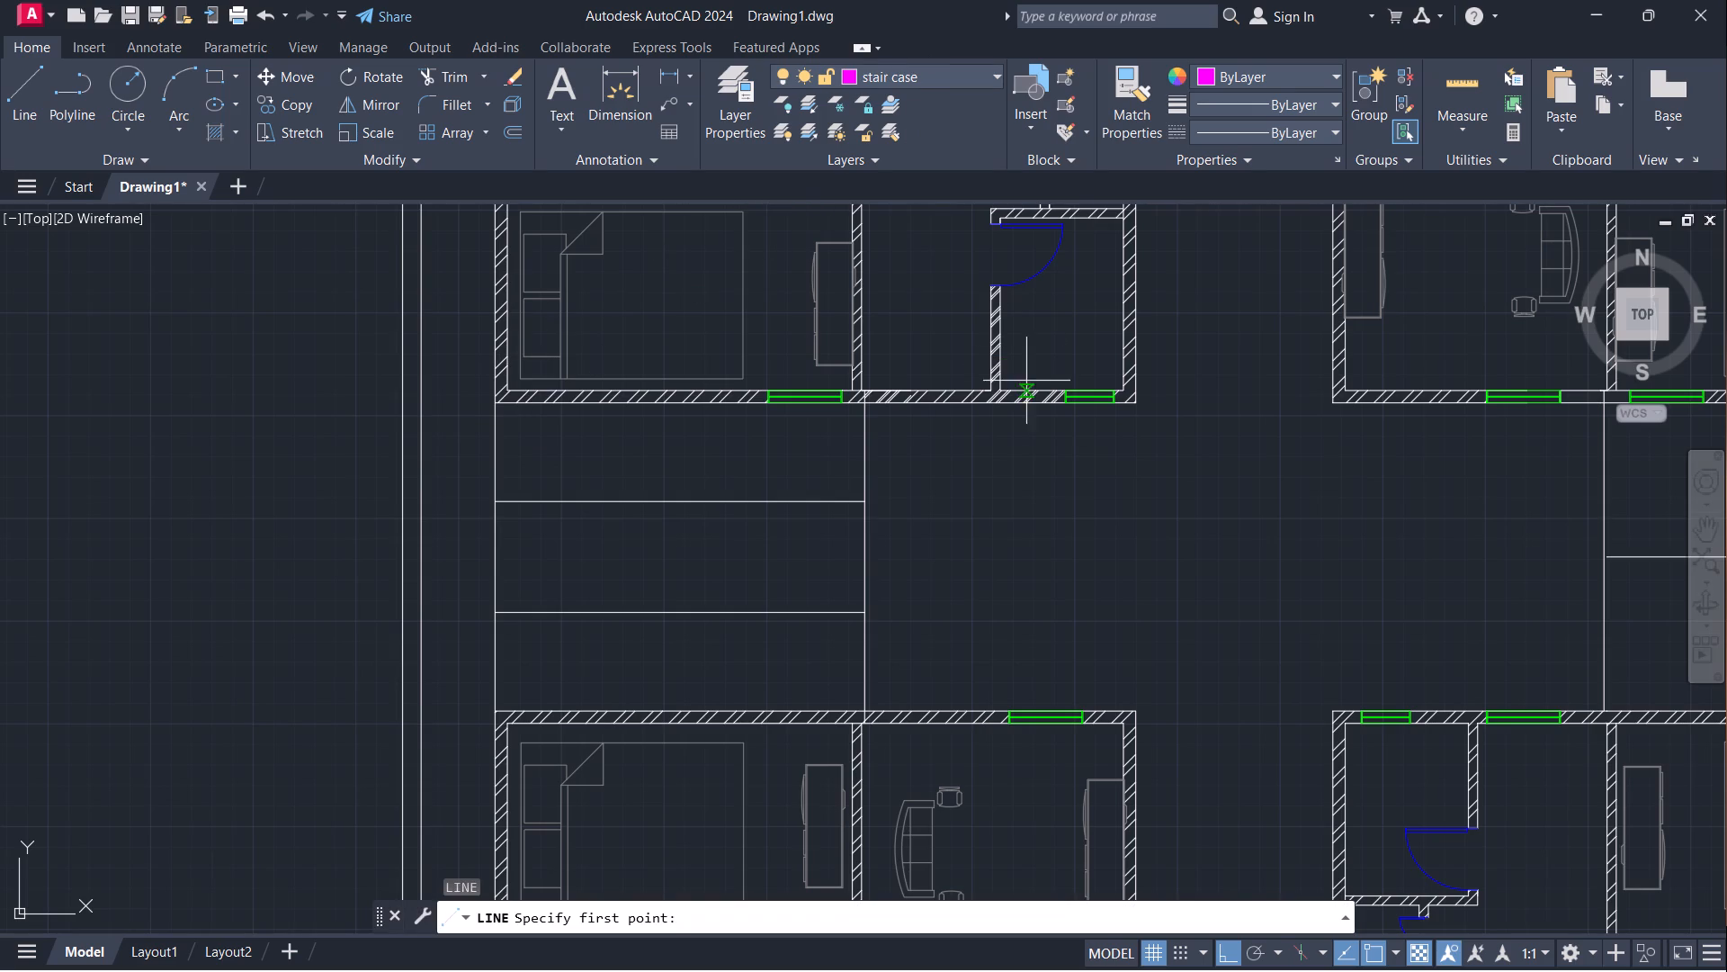
{"action": "left_click", "coordinate": [864, 413]}
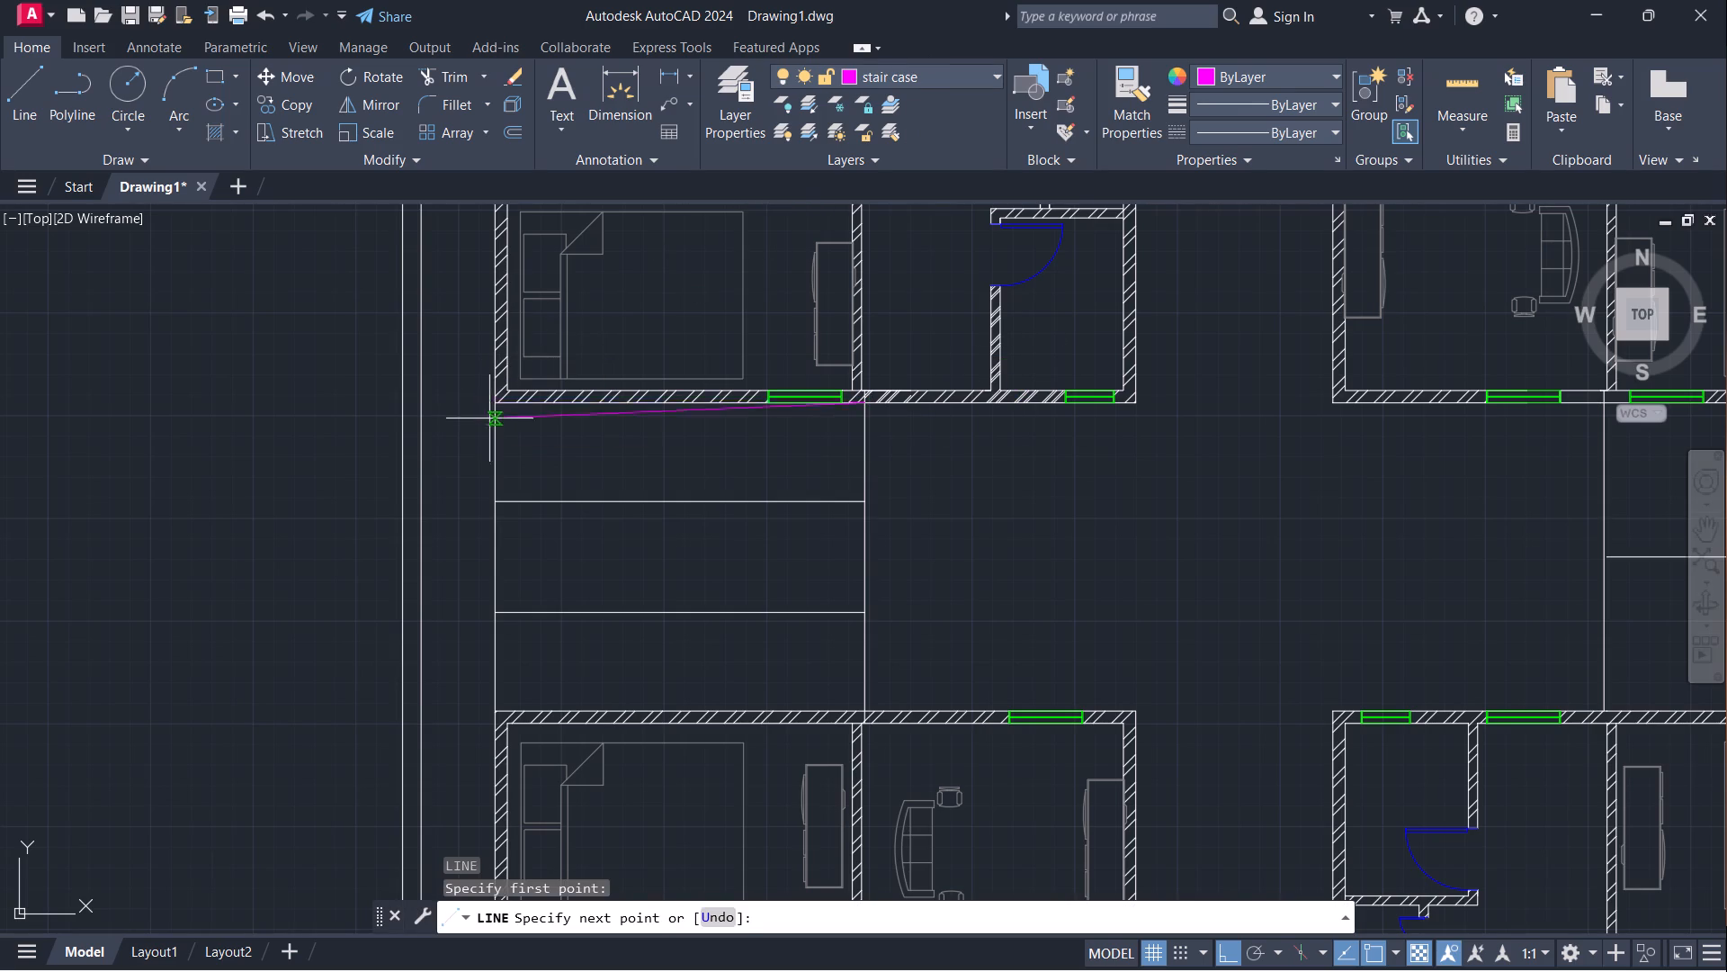
{"action": "left_click", "coordinate": [490, 406]}
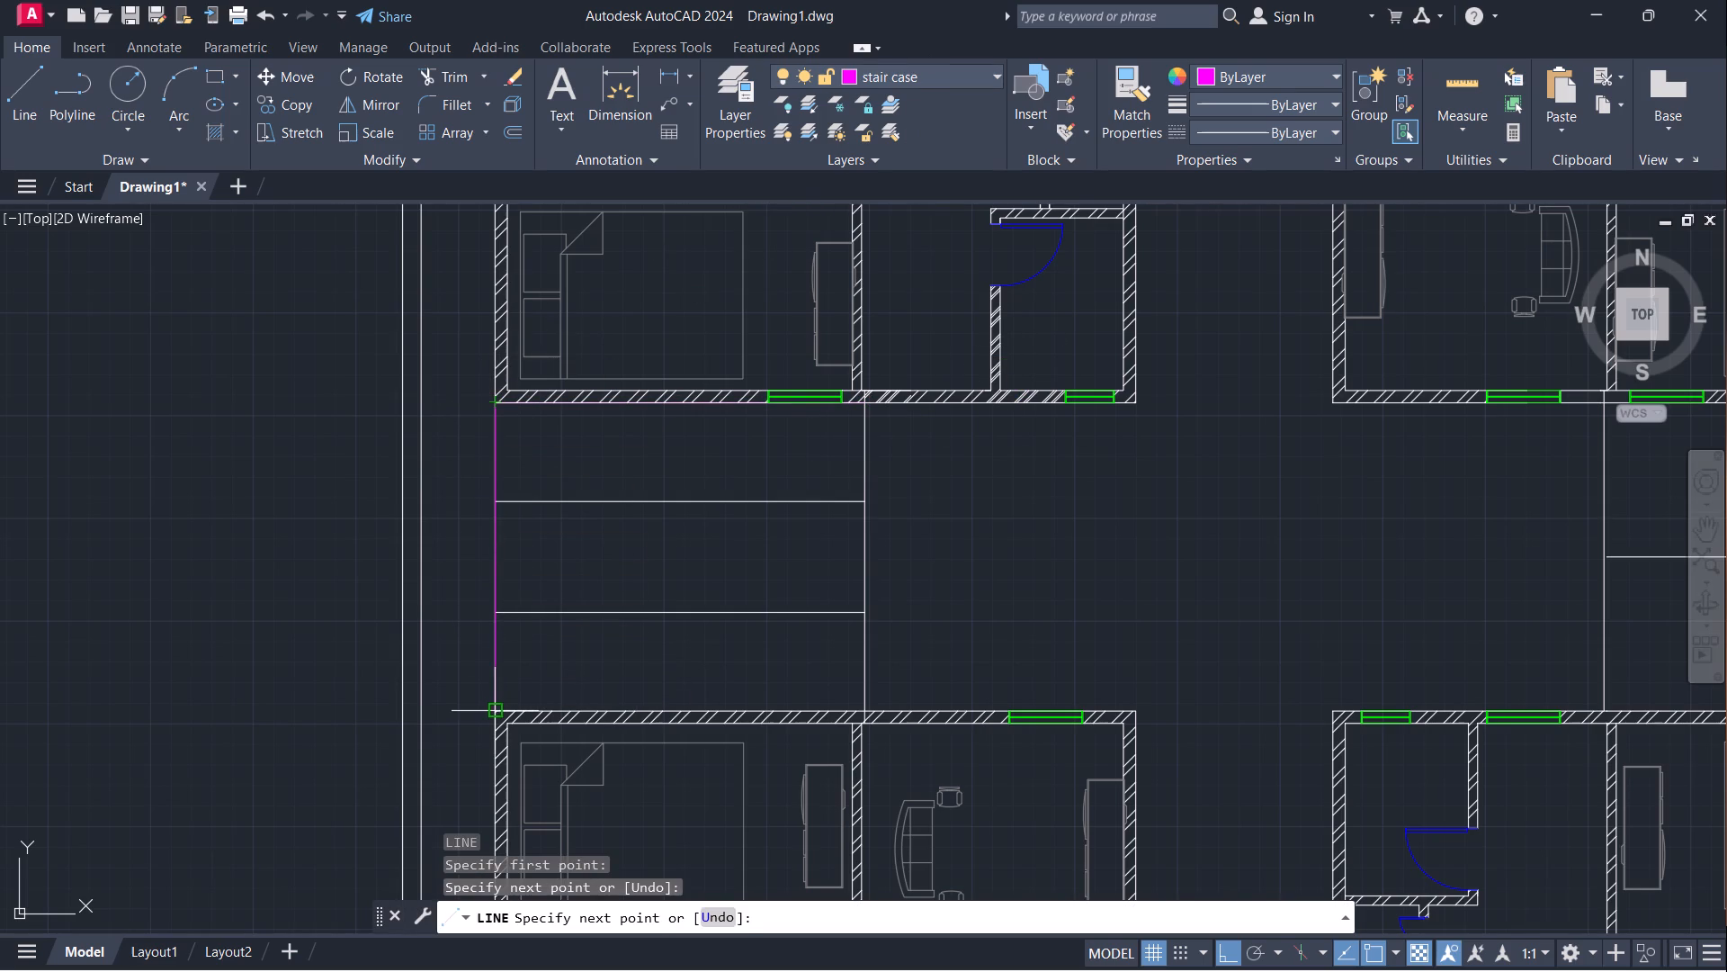
{"action": "left_click", "coordinate": [495, 706]}
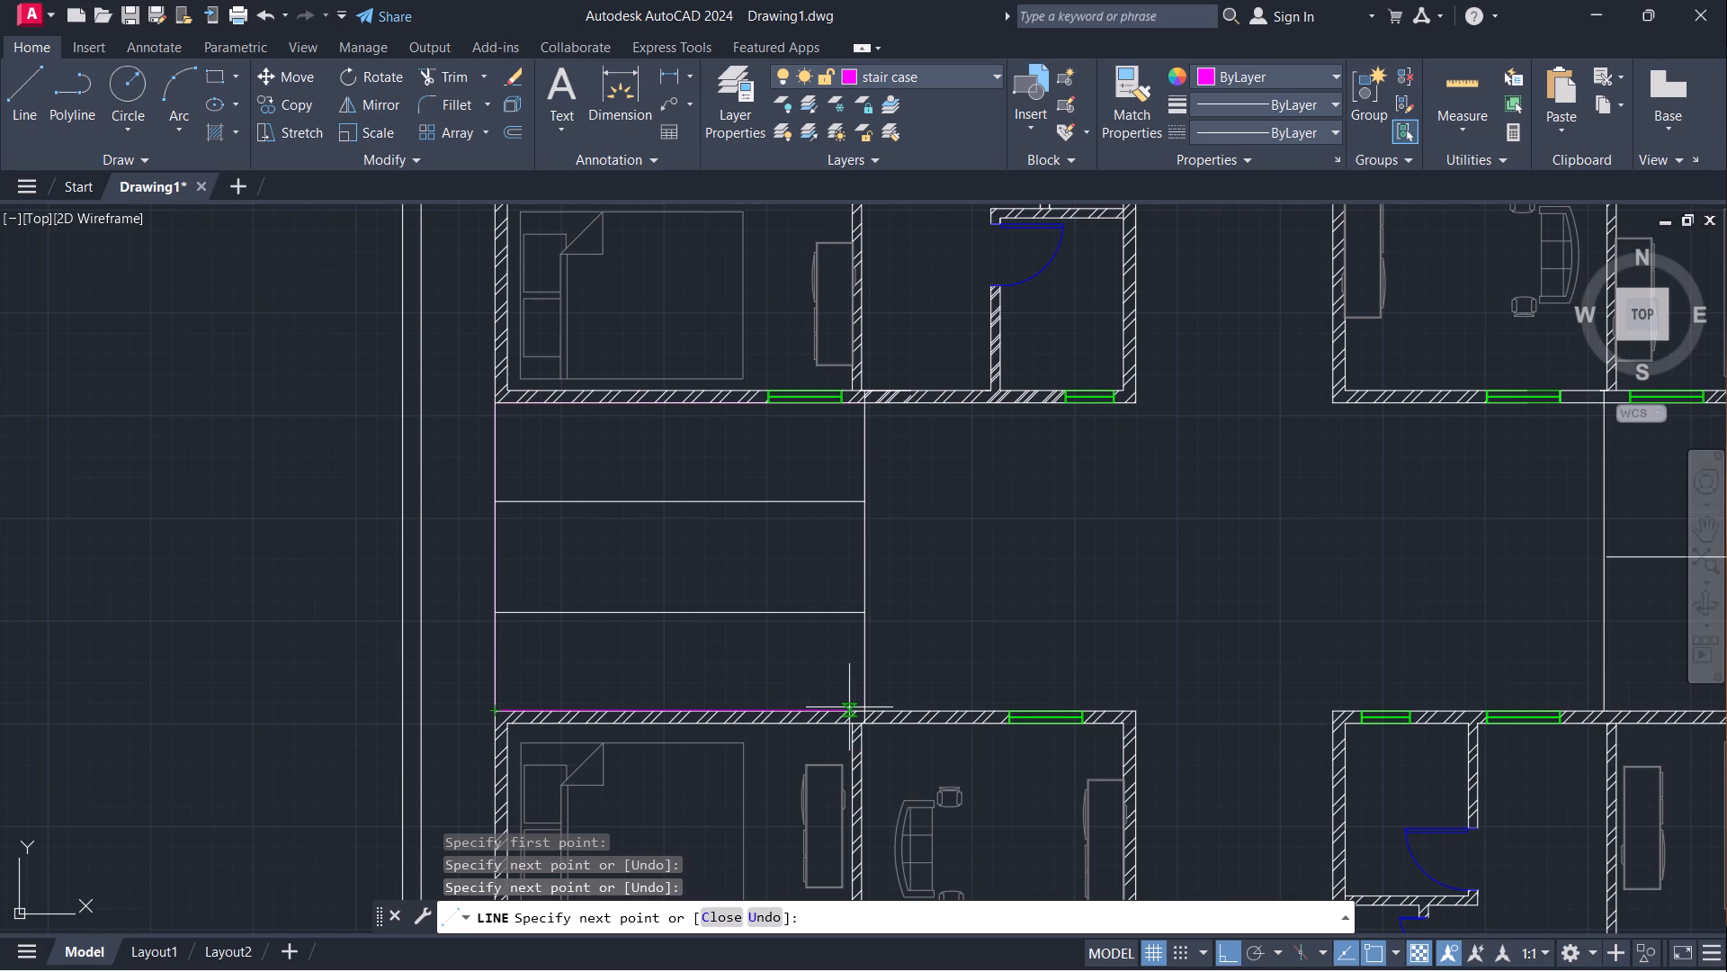
{"action": "left_click", "coordinate": [863, 706]}
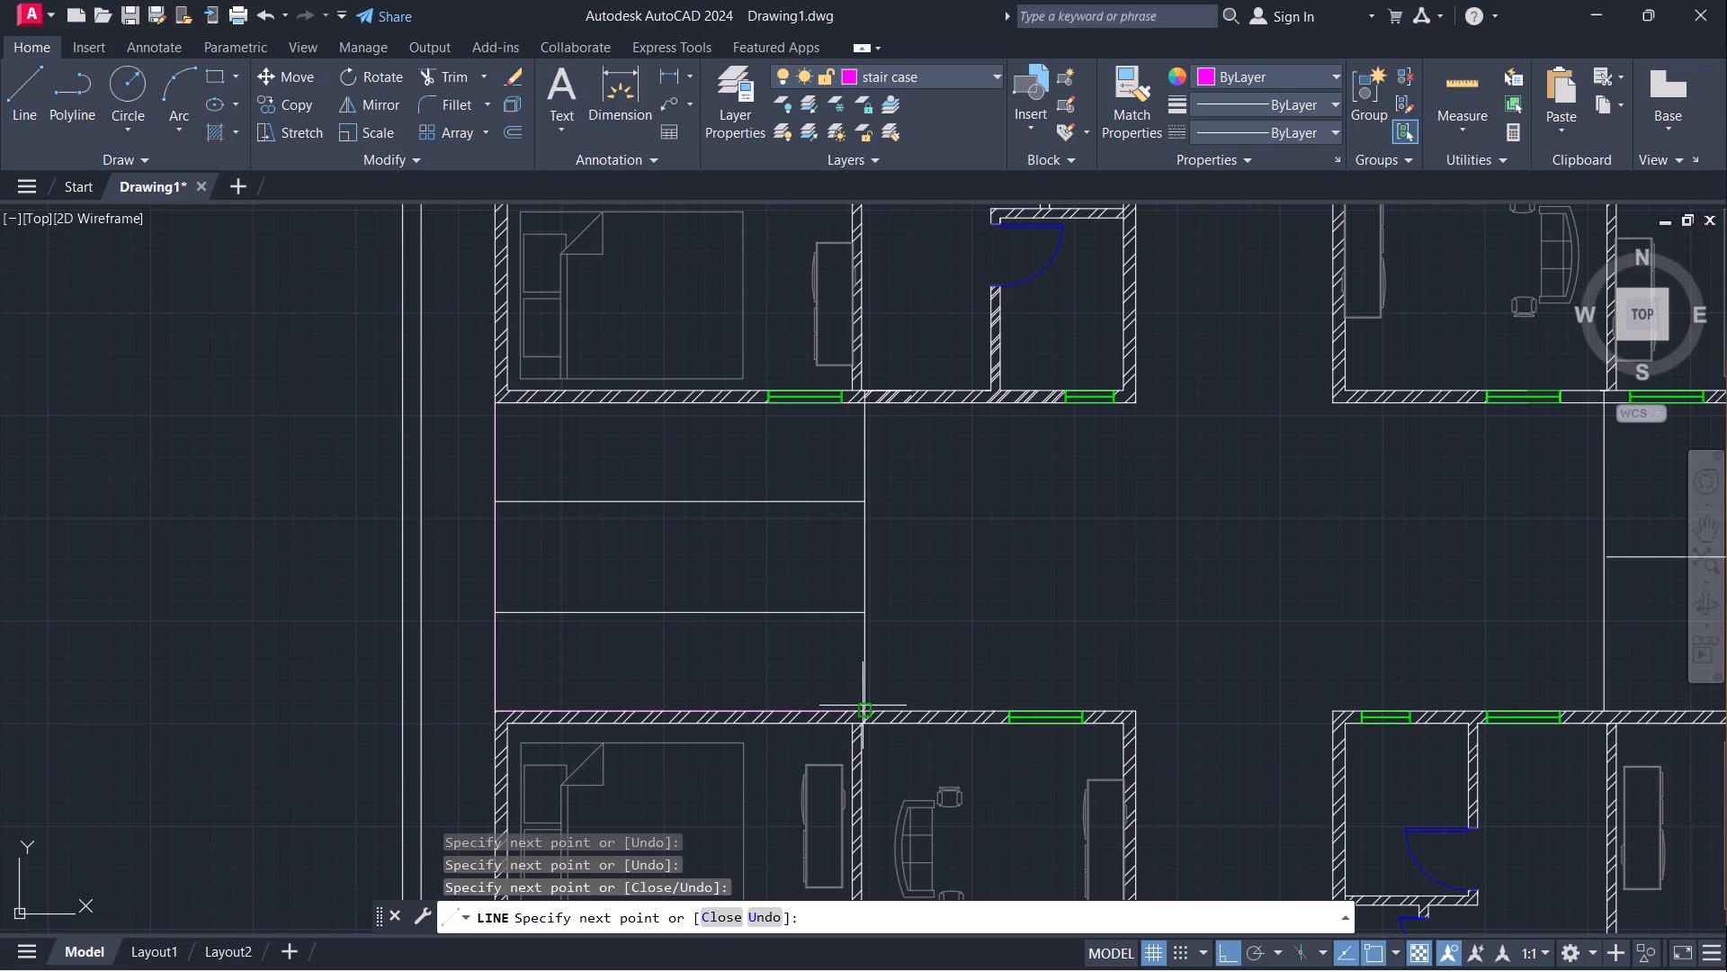
{"action": "left_click", "coordinate": [866, 410]}
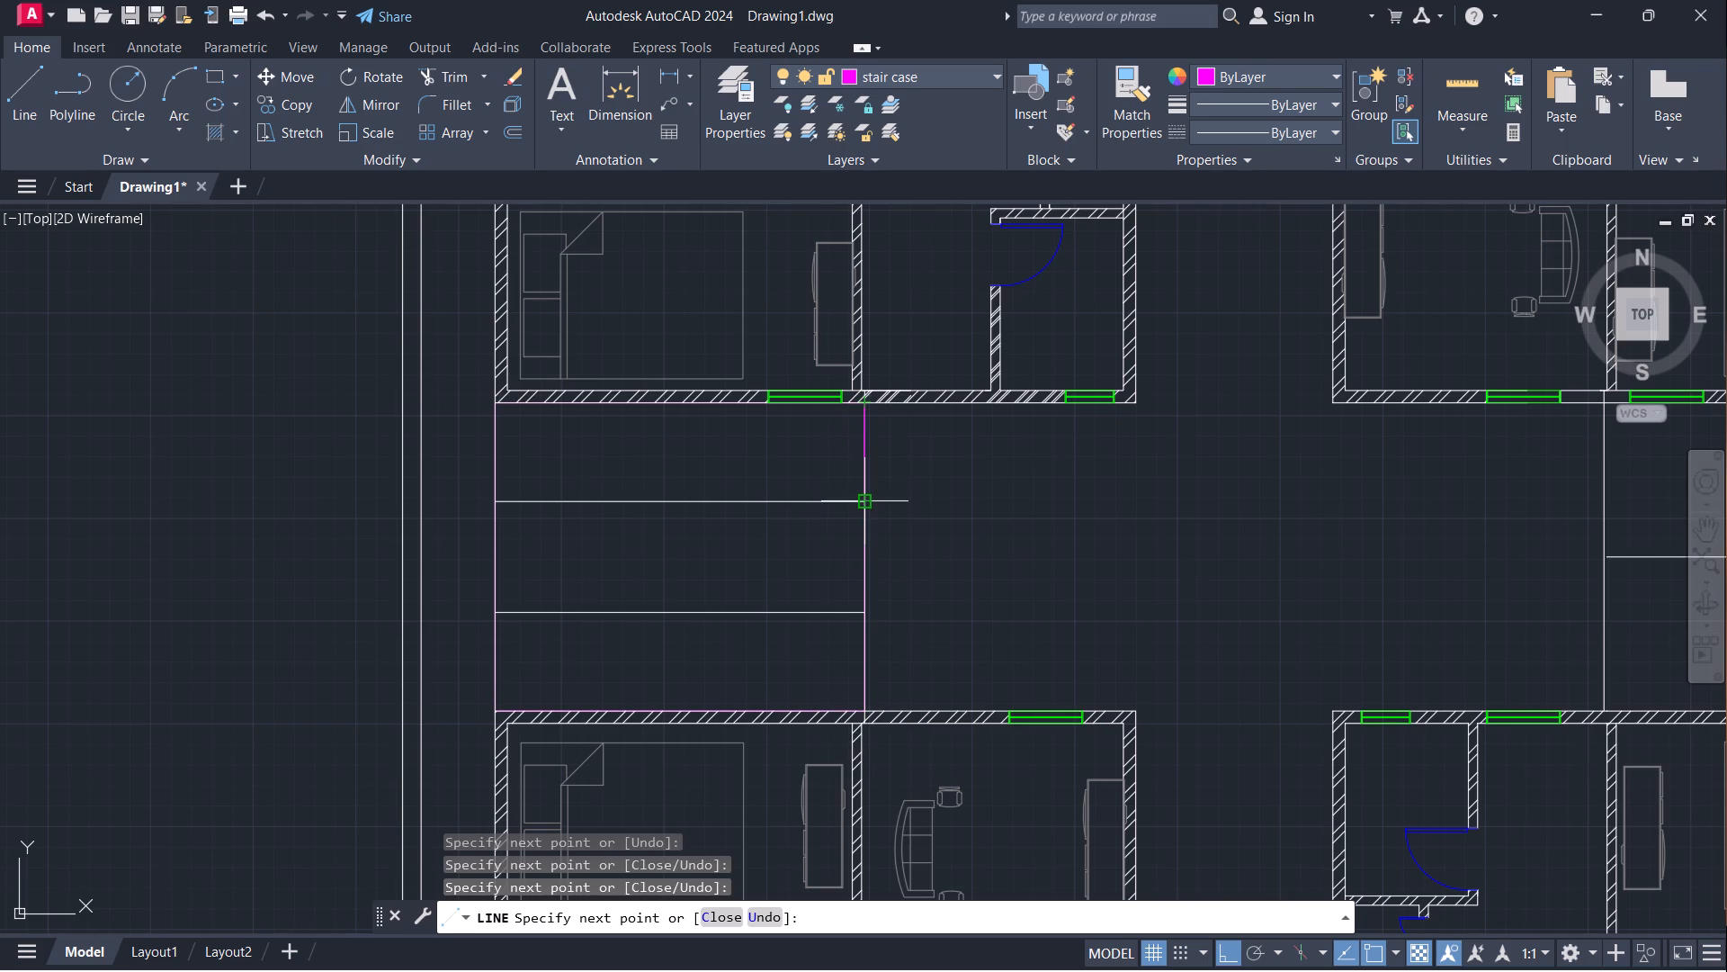
{"action": "key", "text": "Escape"}
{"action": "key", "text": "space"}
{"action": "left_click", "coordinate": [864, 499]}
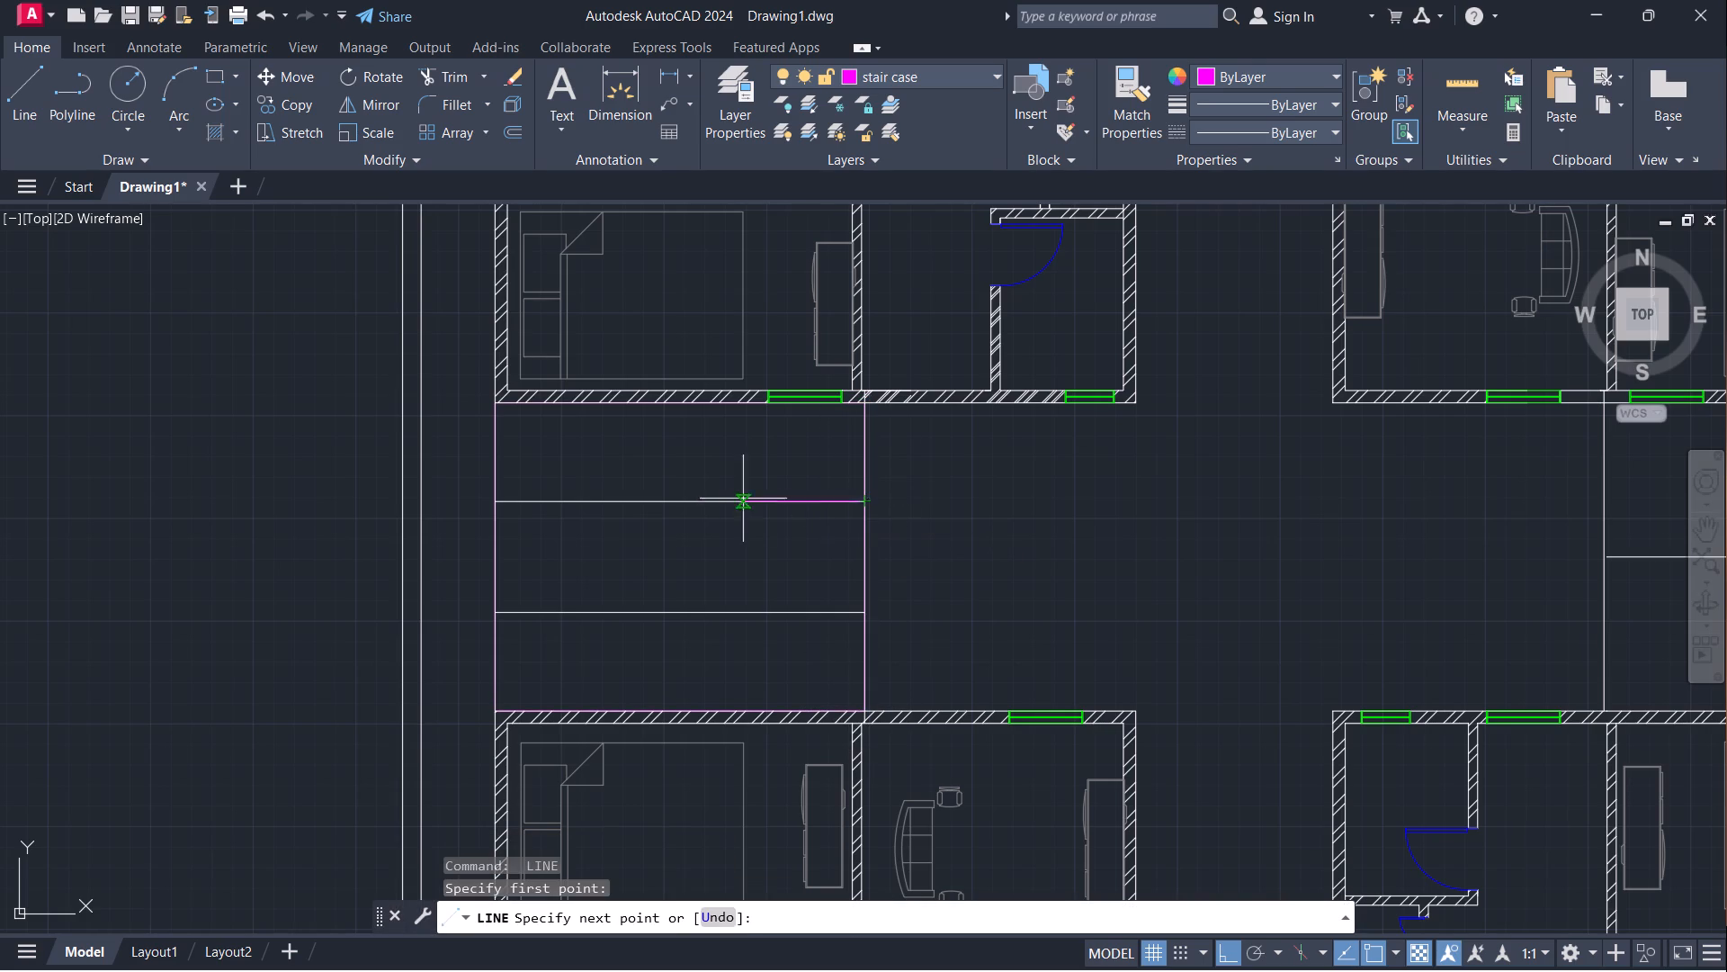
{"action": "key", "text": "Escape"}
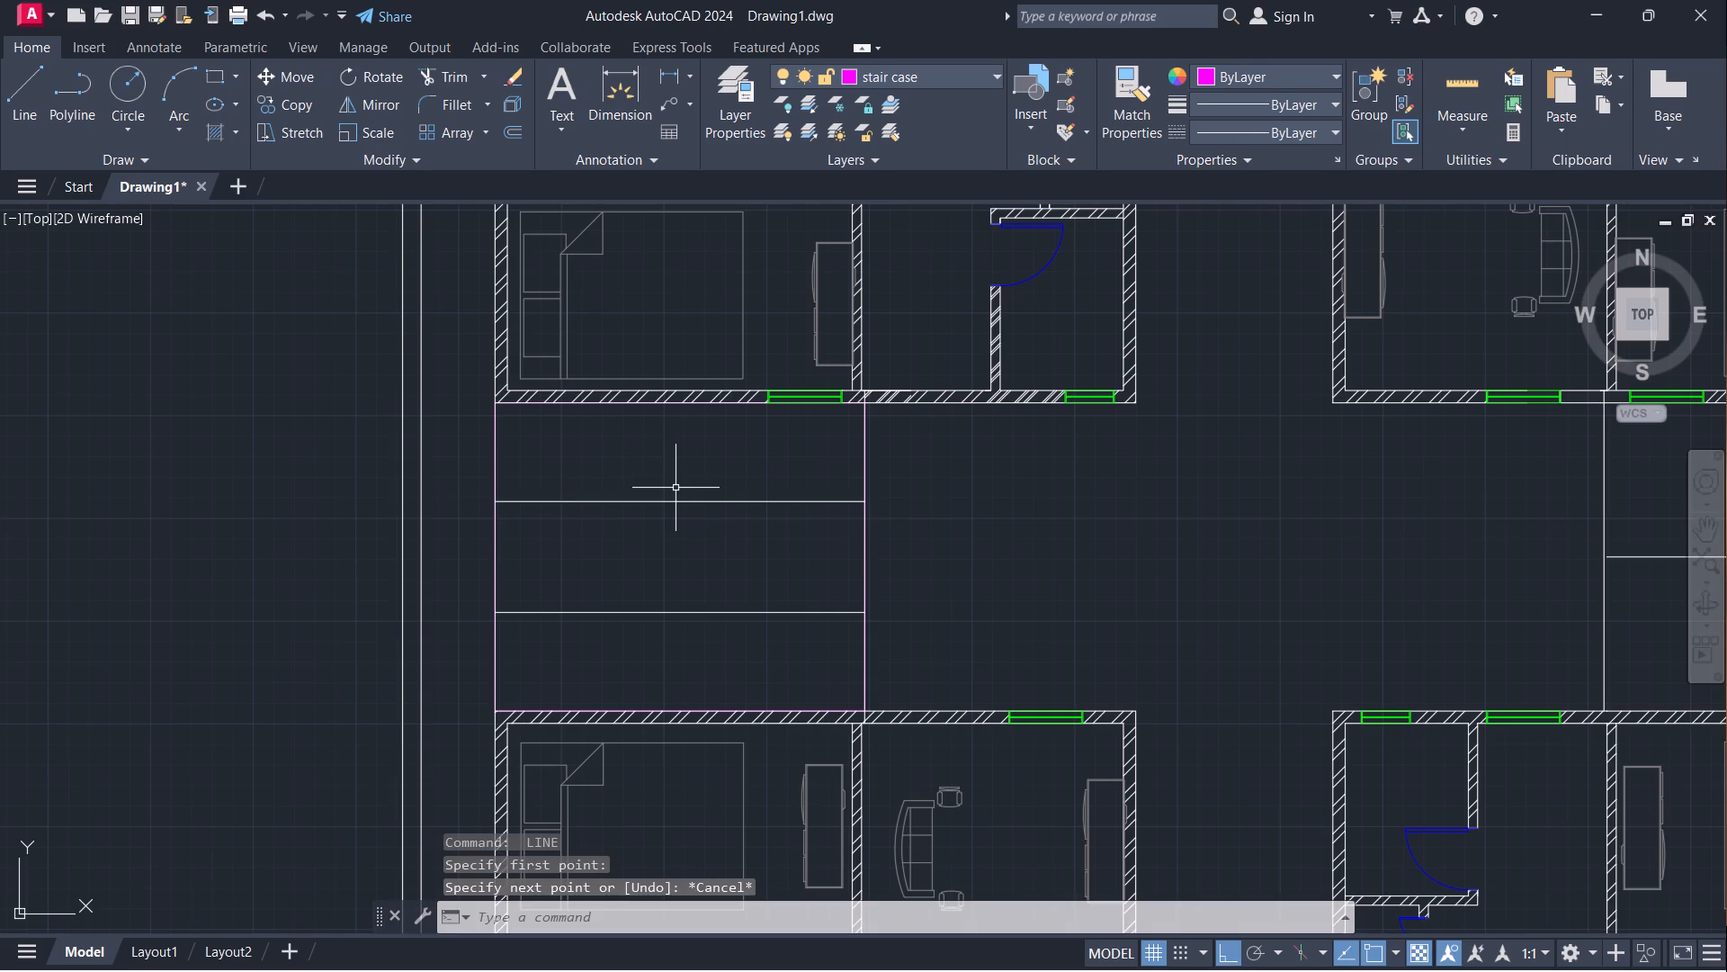
Erase the two white horizontal lines inside the west bay between the blocks.
{"action": "left_click", "coordinate": [676, 498]}
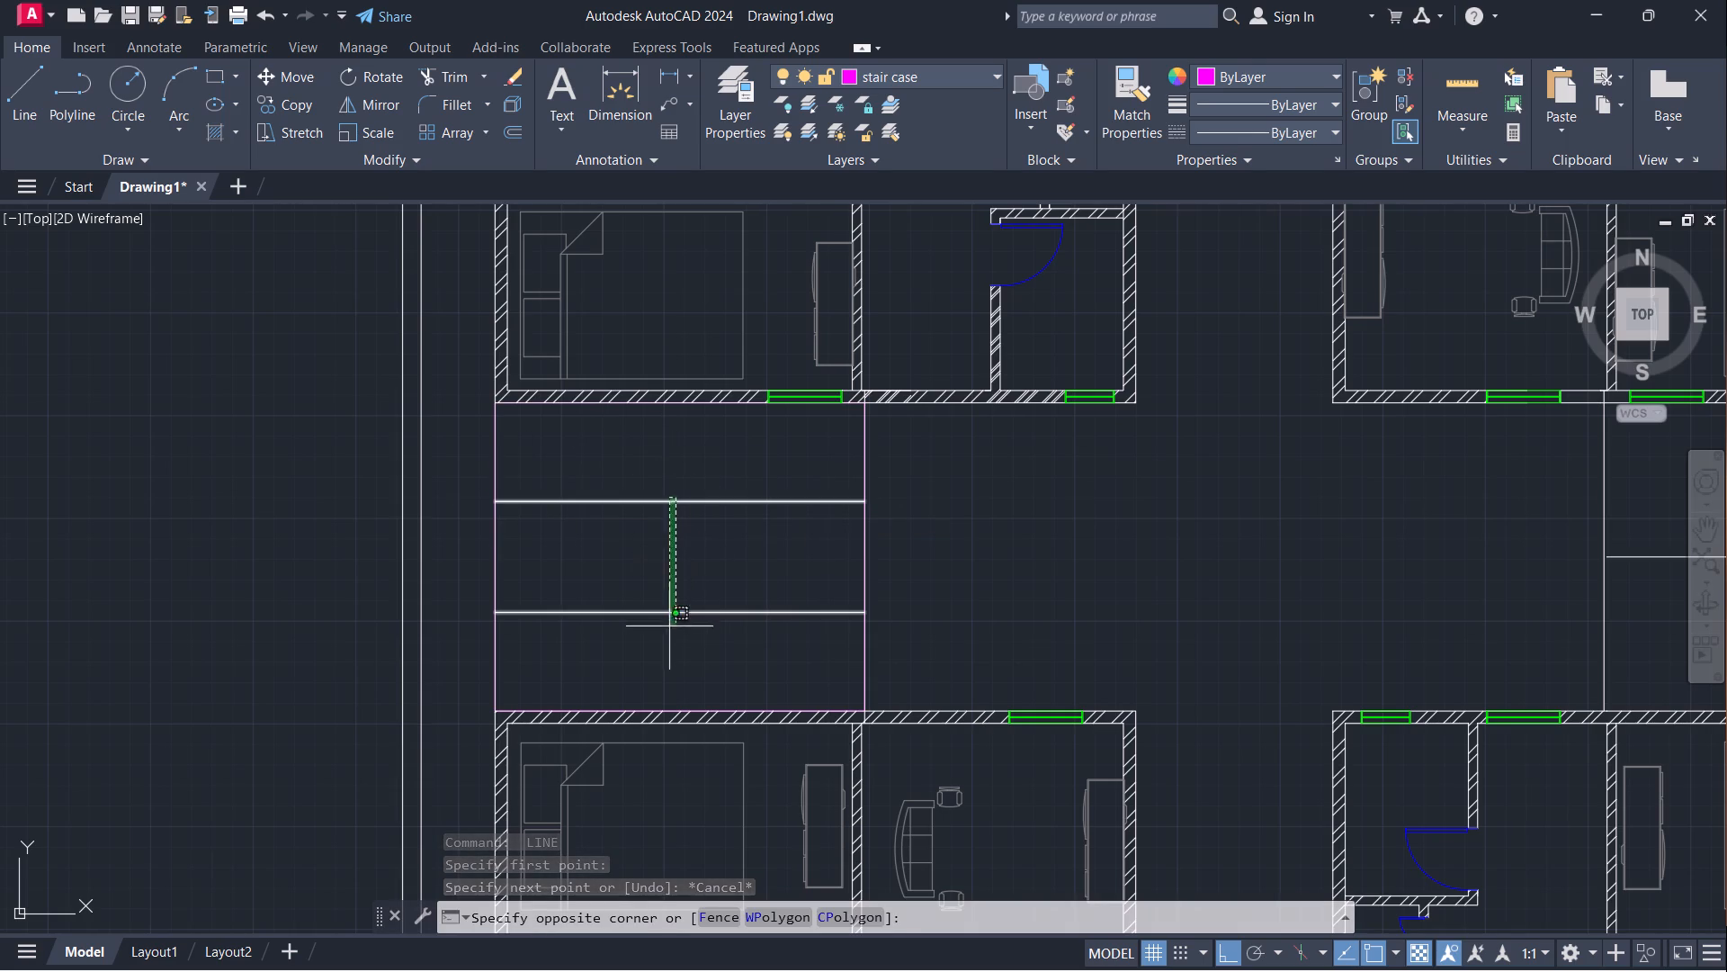
{"action": "left_click", "coordinate": [658, 636]}
{"action": "key", "text": "e"}
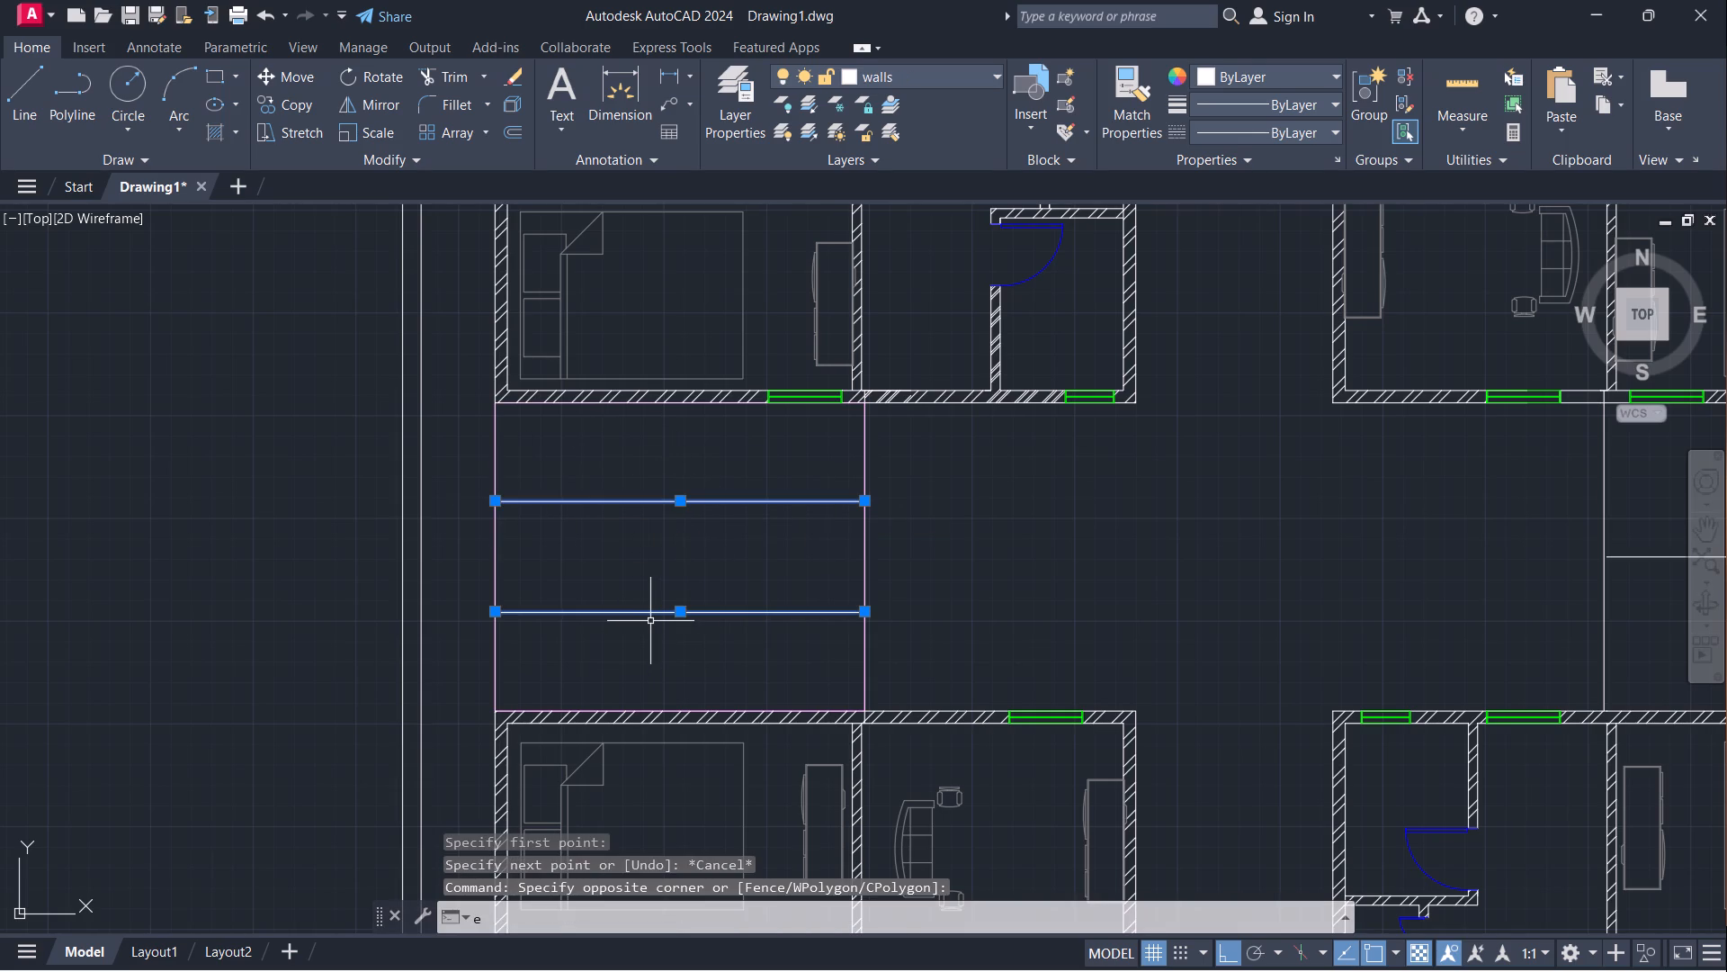
{"action": "key", "text": "Return"}
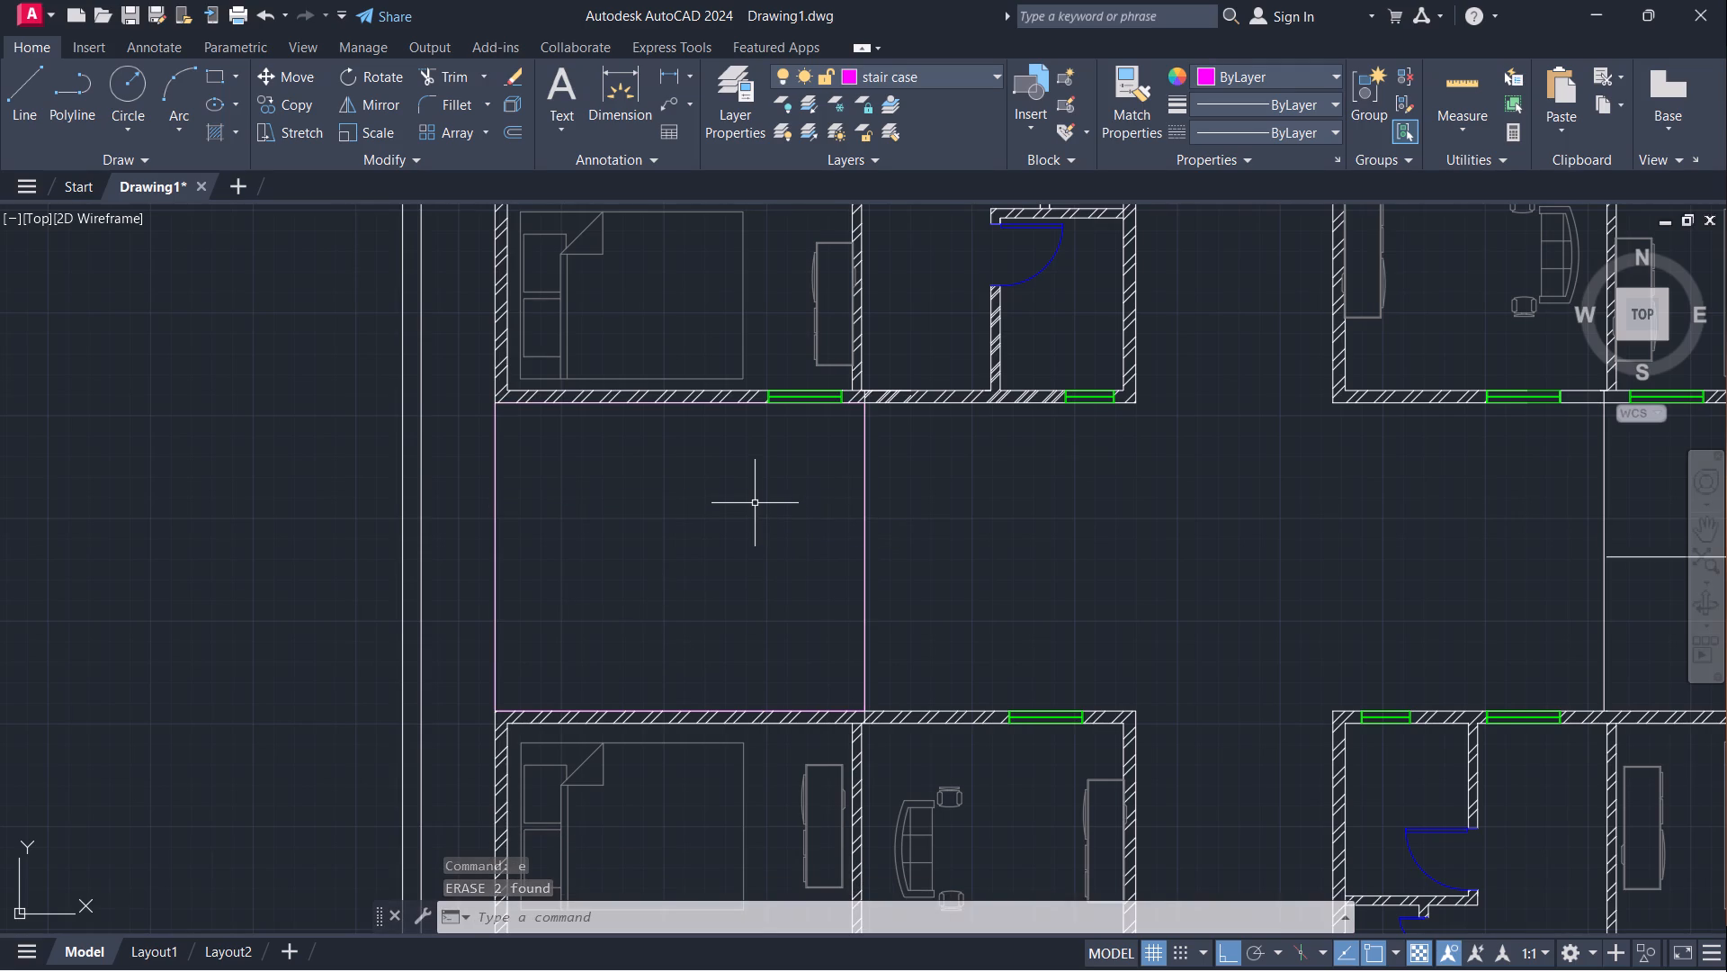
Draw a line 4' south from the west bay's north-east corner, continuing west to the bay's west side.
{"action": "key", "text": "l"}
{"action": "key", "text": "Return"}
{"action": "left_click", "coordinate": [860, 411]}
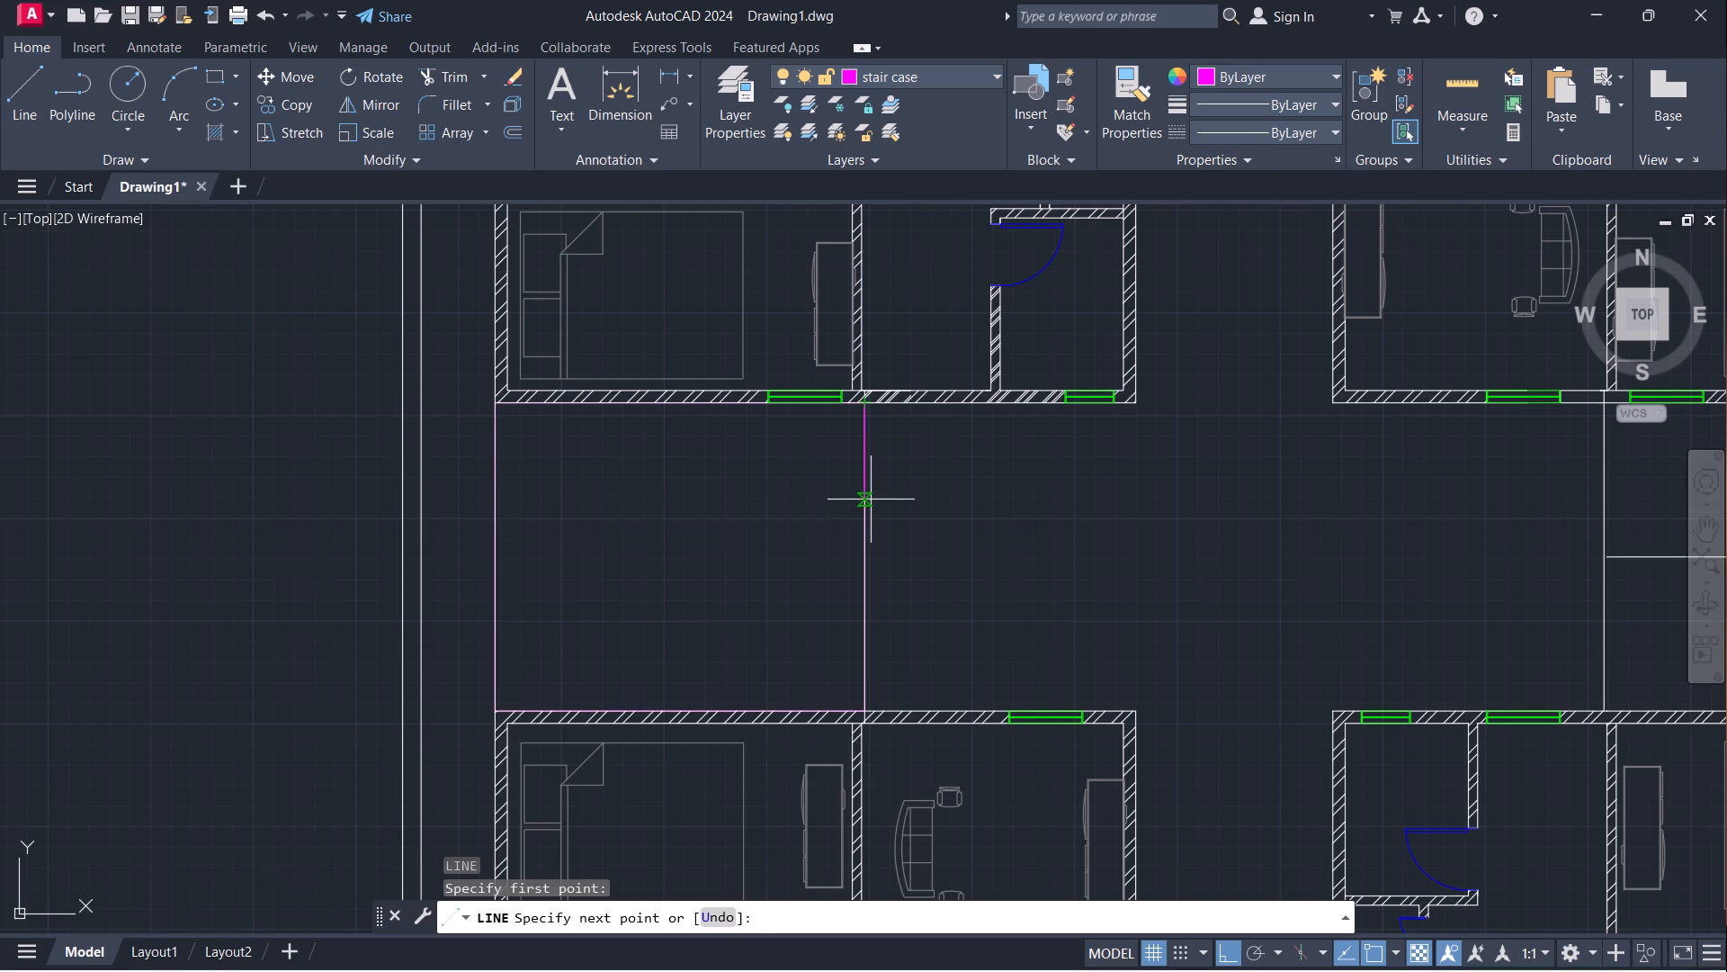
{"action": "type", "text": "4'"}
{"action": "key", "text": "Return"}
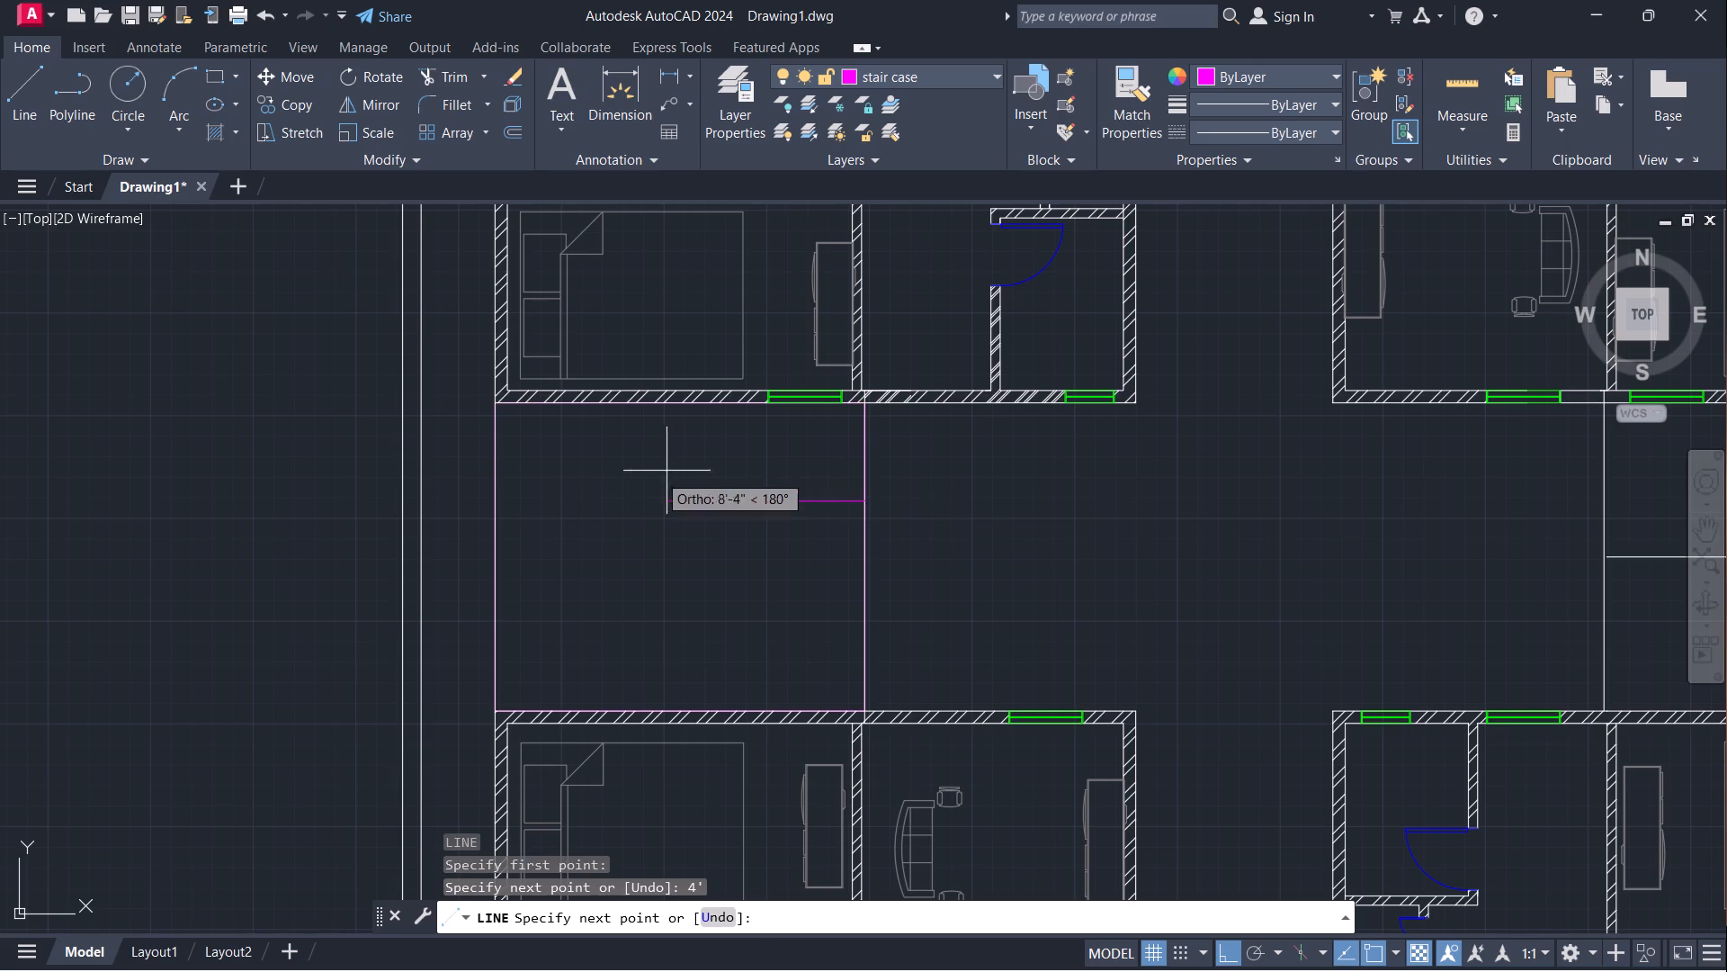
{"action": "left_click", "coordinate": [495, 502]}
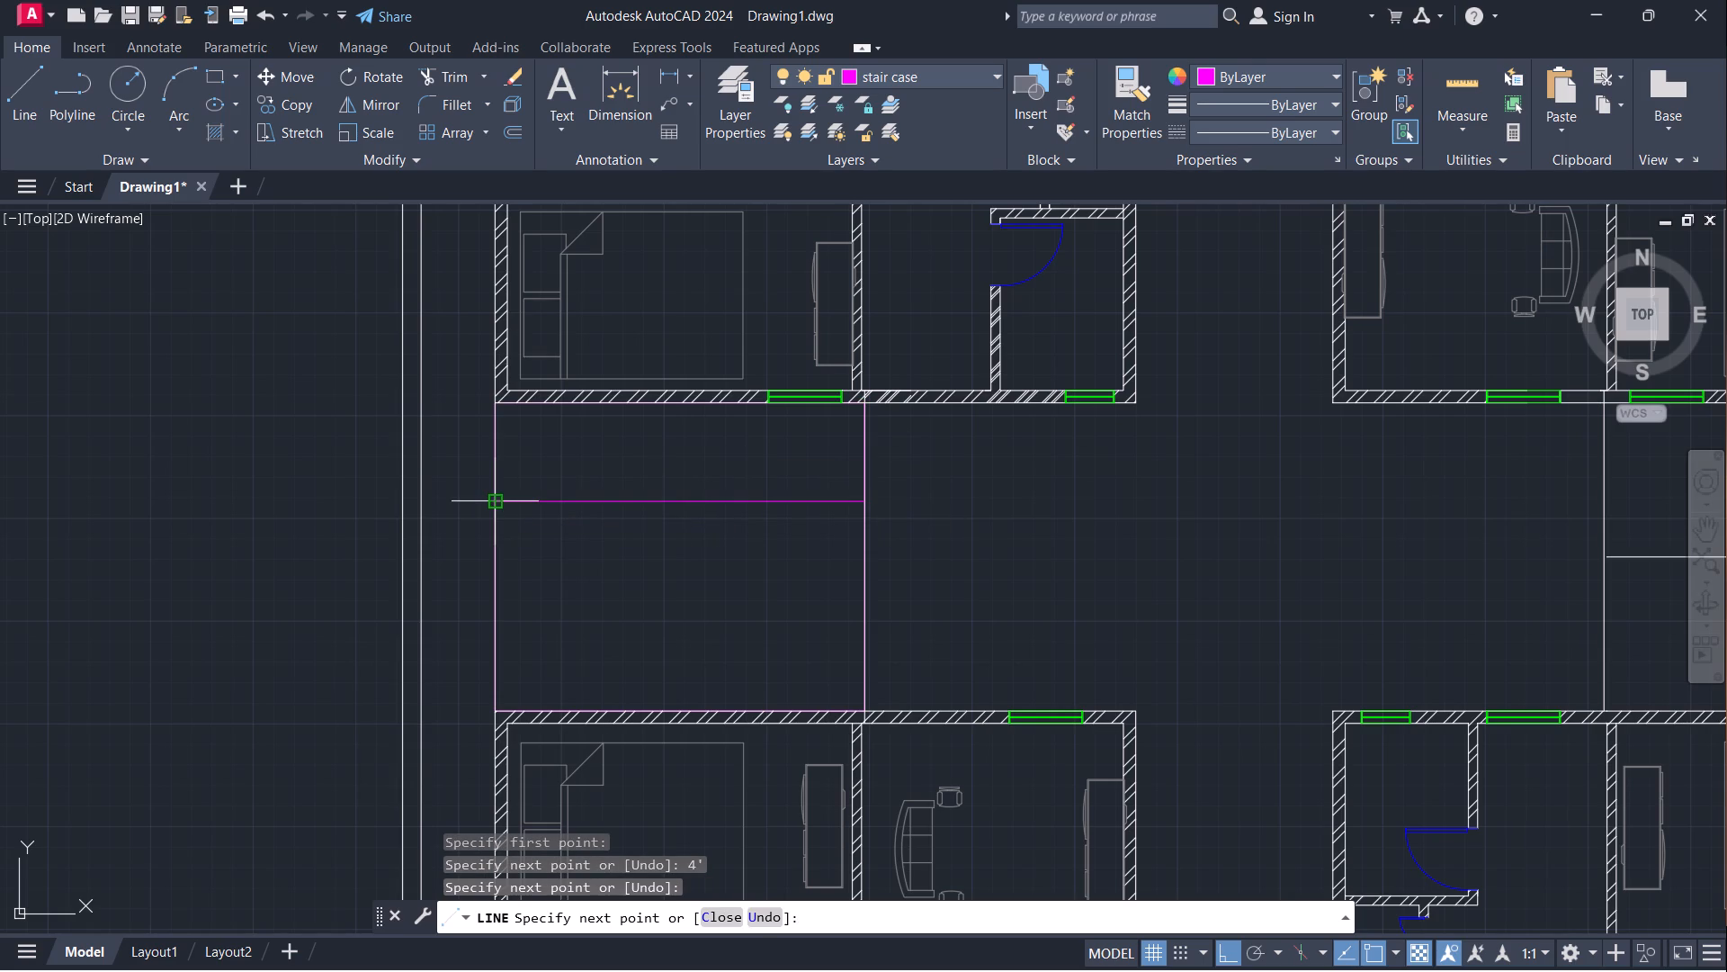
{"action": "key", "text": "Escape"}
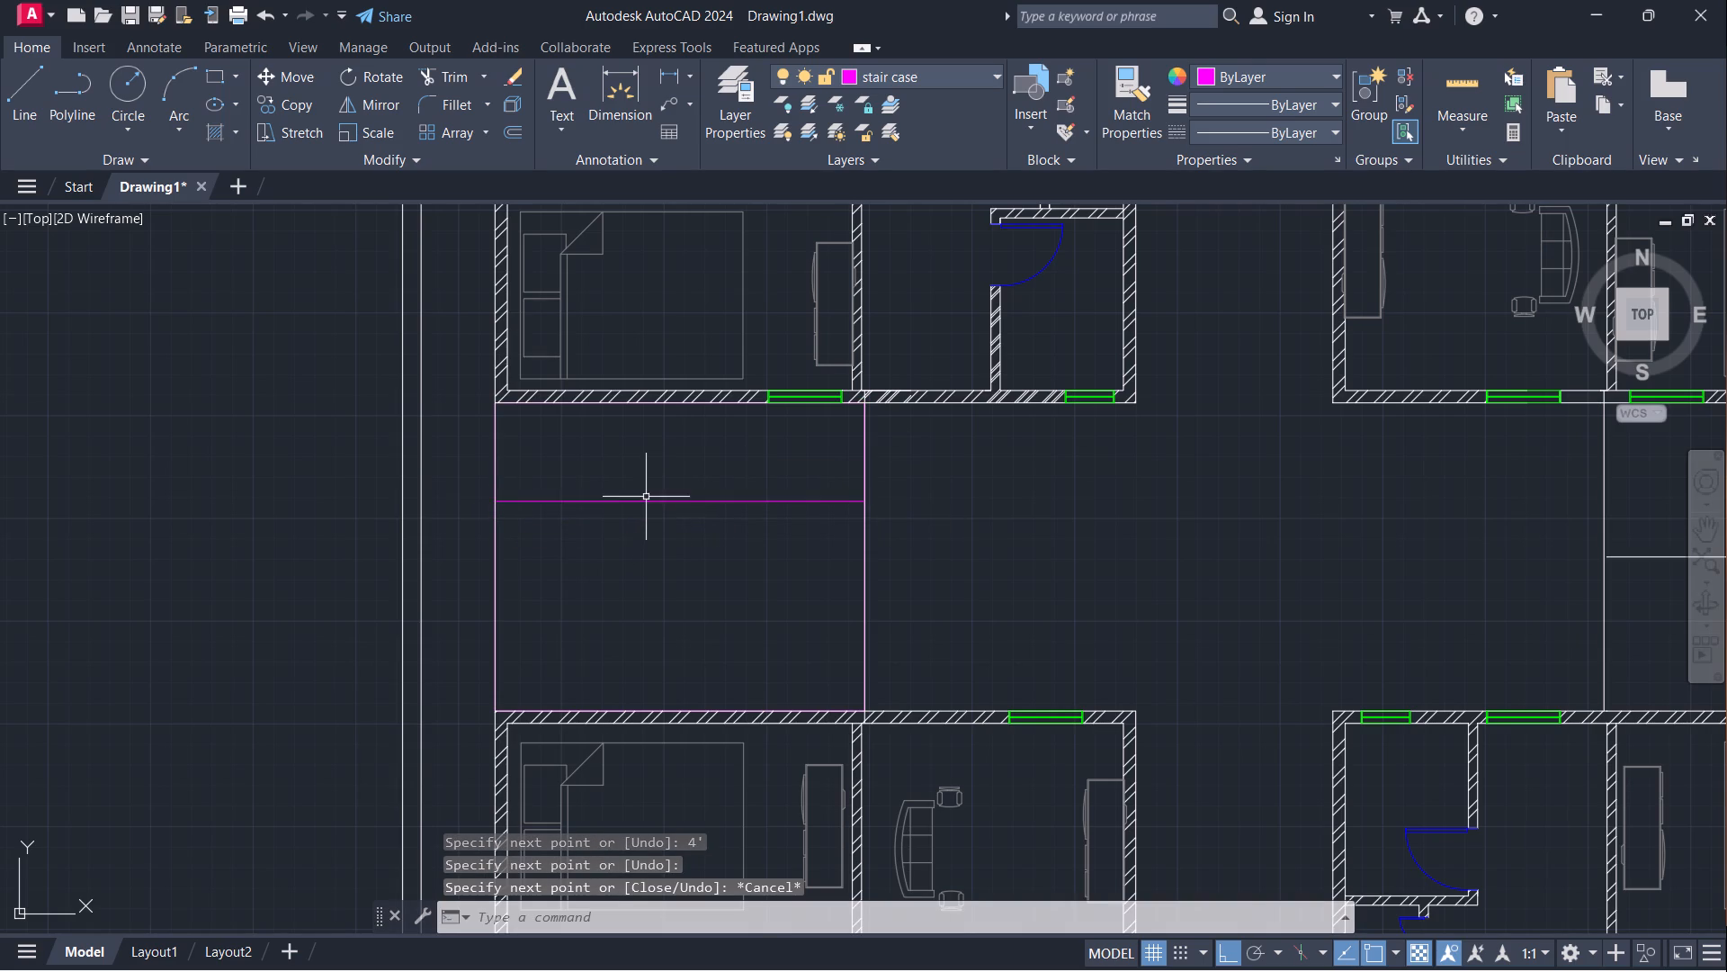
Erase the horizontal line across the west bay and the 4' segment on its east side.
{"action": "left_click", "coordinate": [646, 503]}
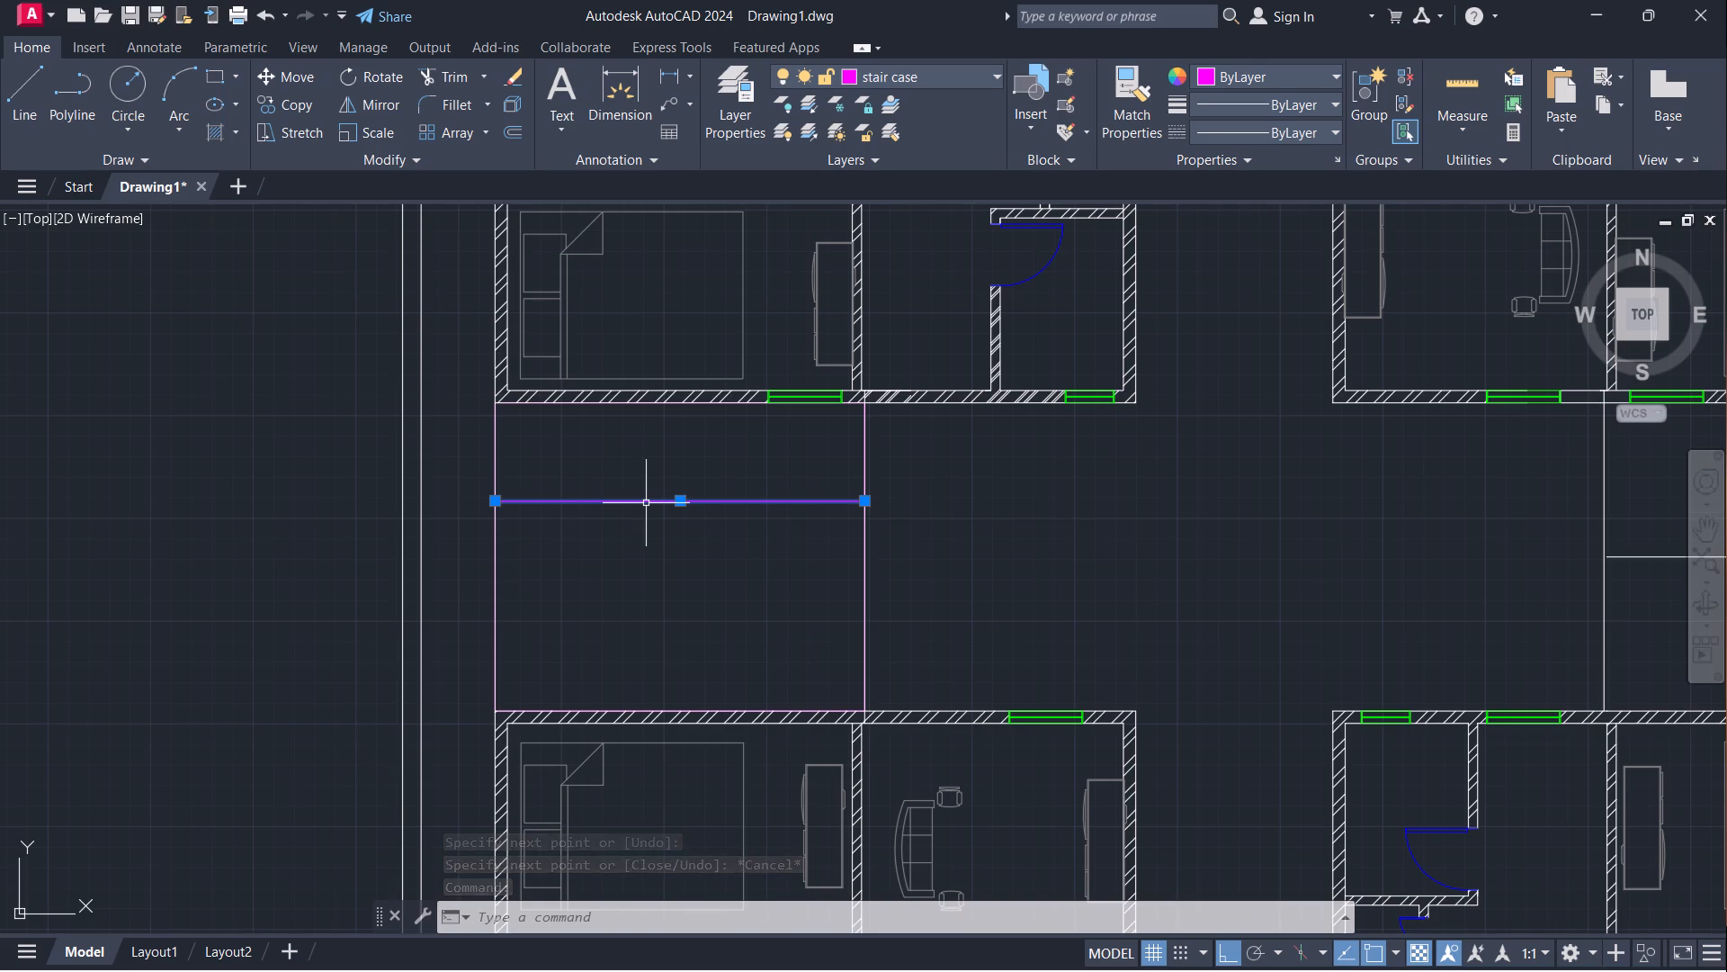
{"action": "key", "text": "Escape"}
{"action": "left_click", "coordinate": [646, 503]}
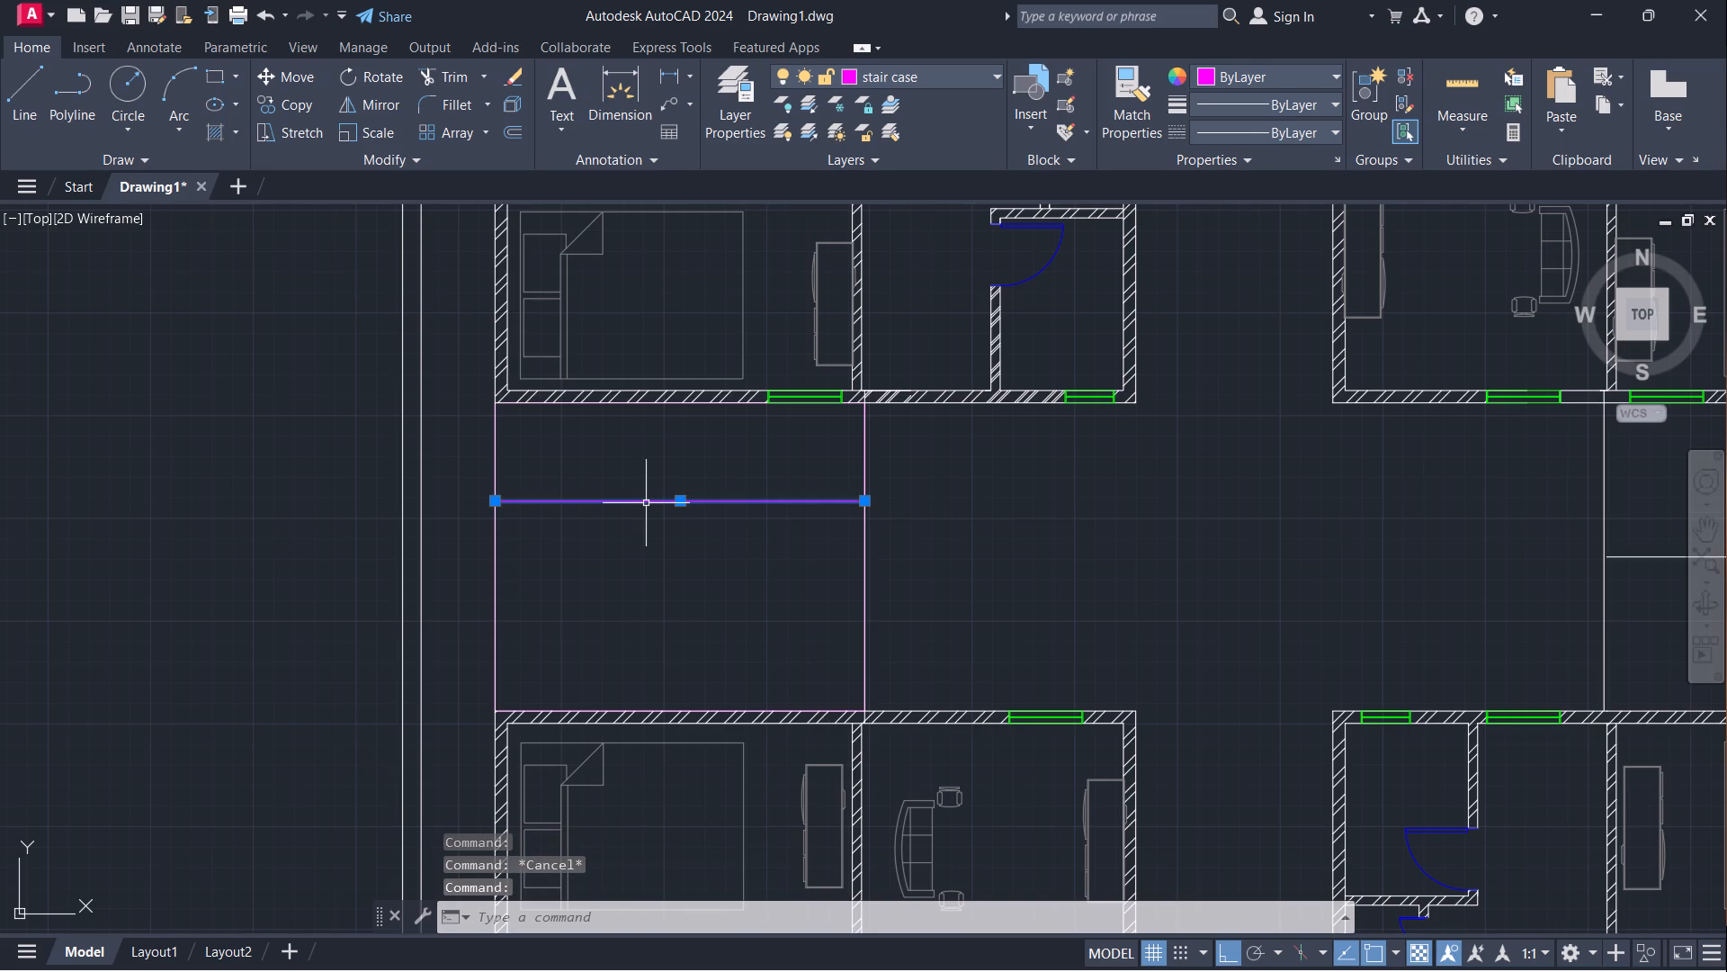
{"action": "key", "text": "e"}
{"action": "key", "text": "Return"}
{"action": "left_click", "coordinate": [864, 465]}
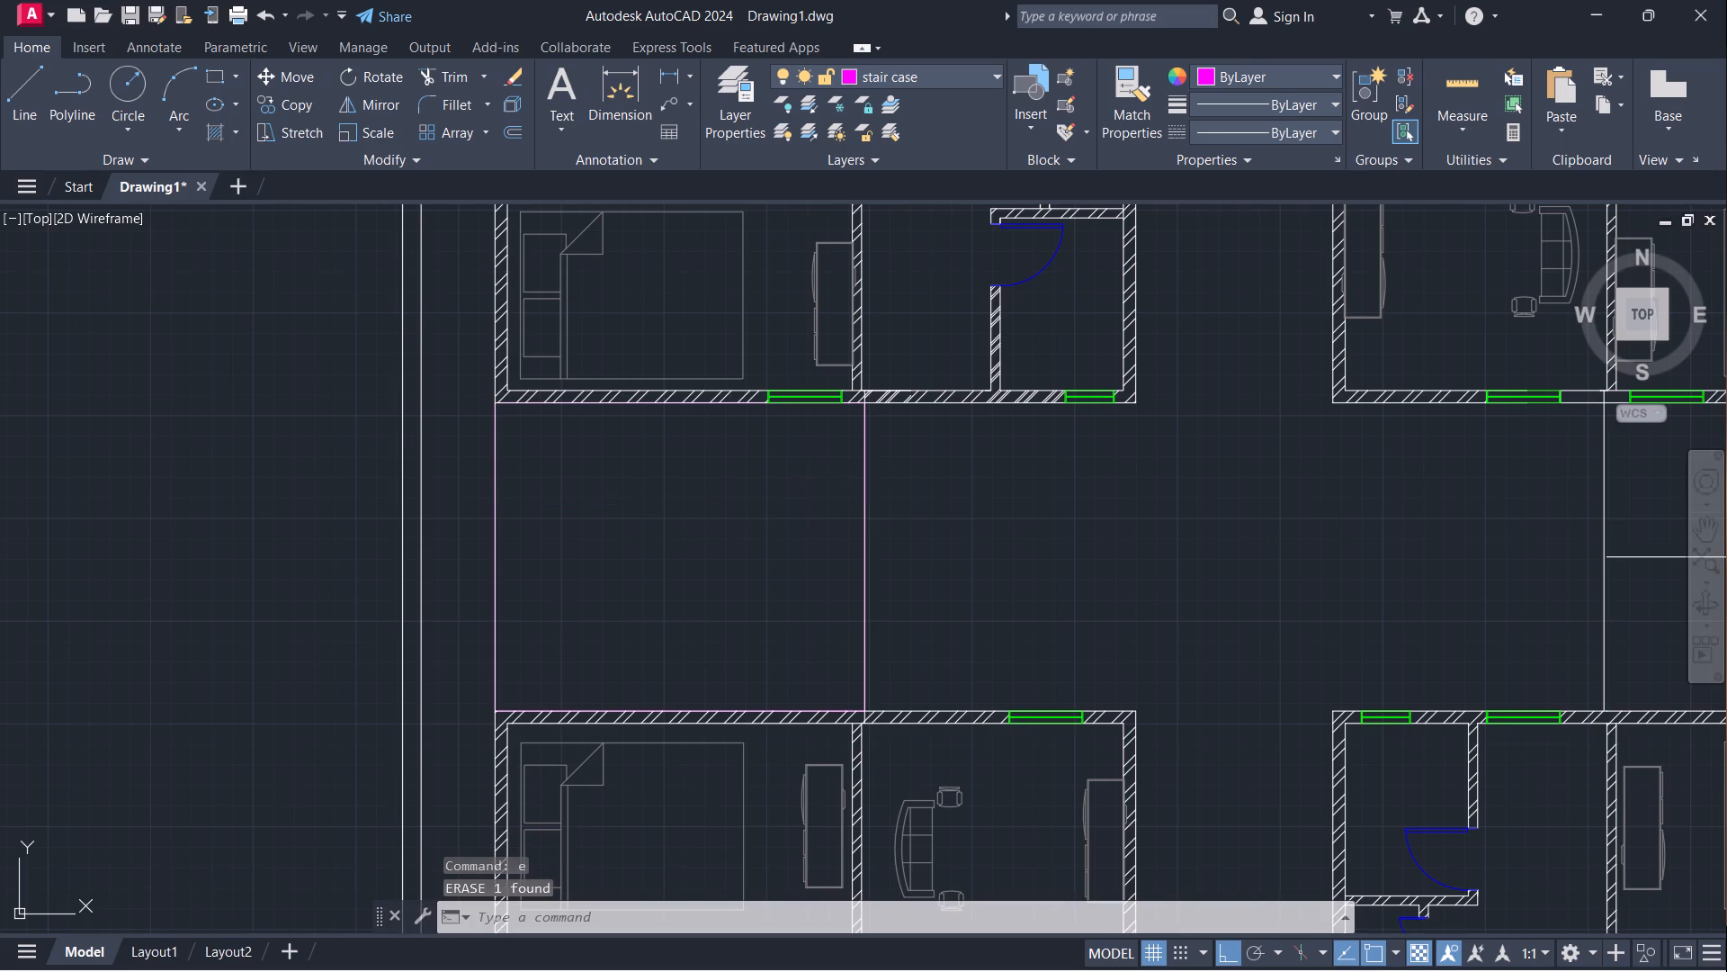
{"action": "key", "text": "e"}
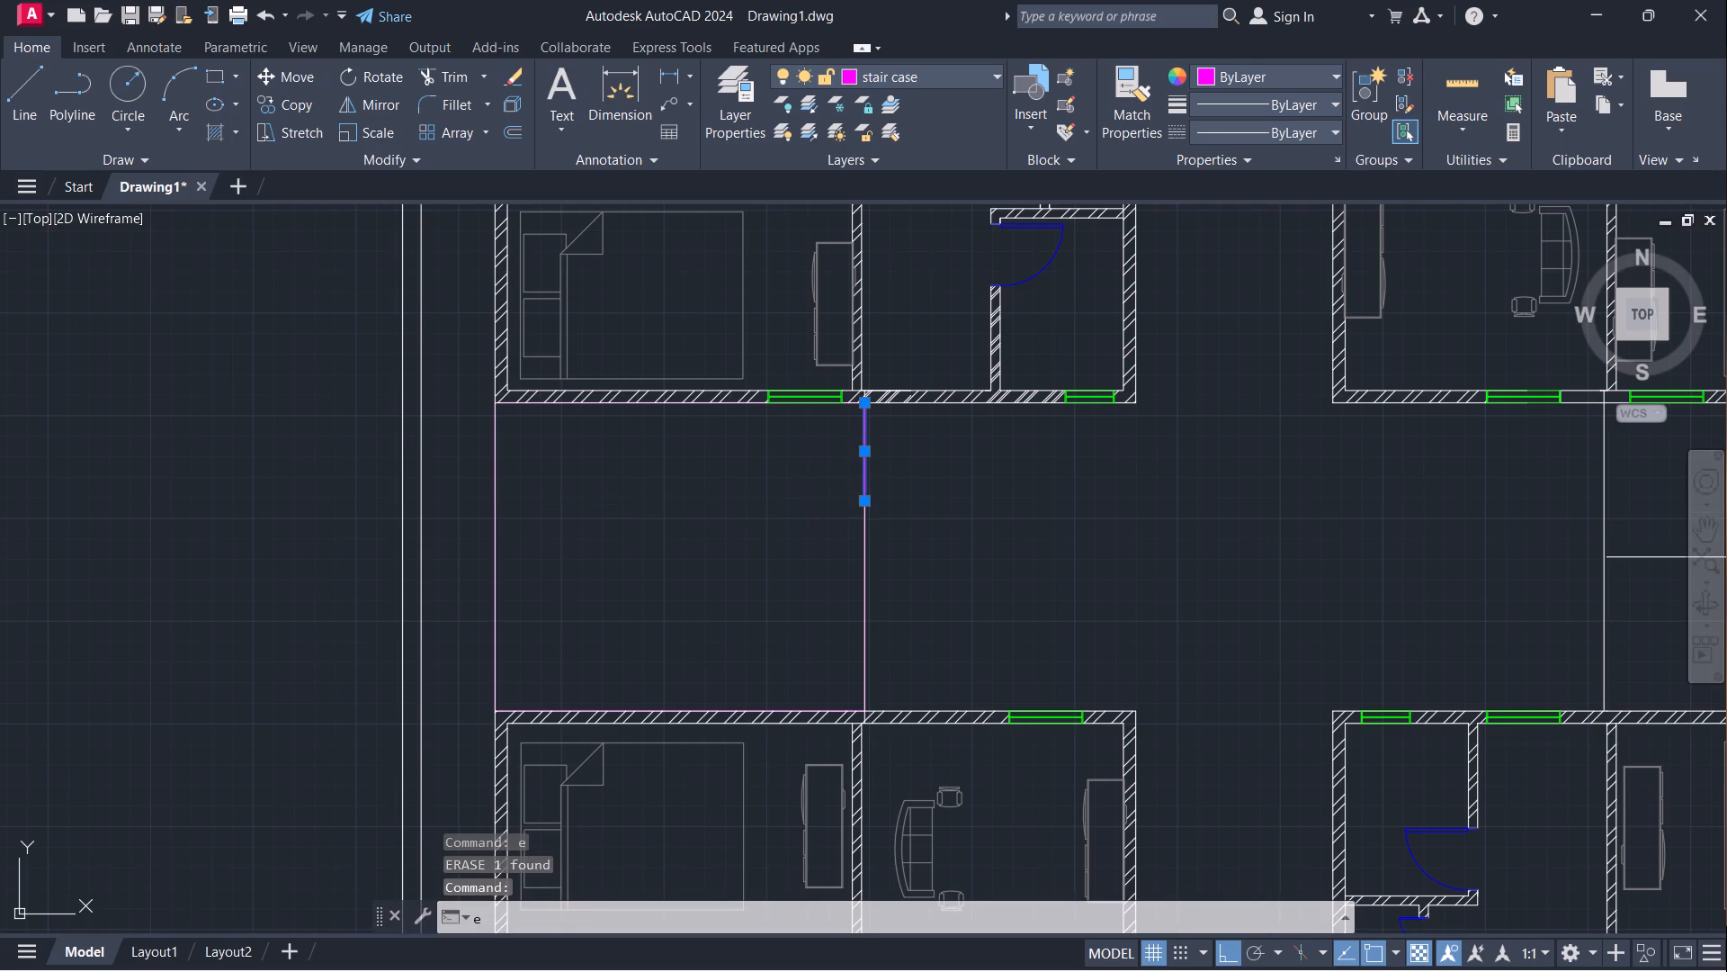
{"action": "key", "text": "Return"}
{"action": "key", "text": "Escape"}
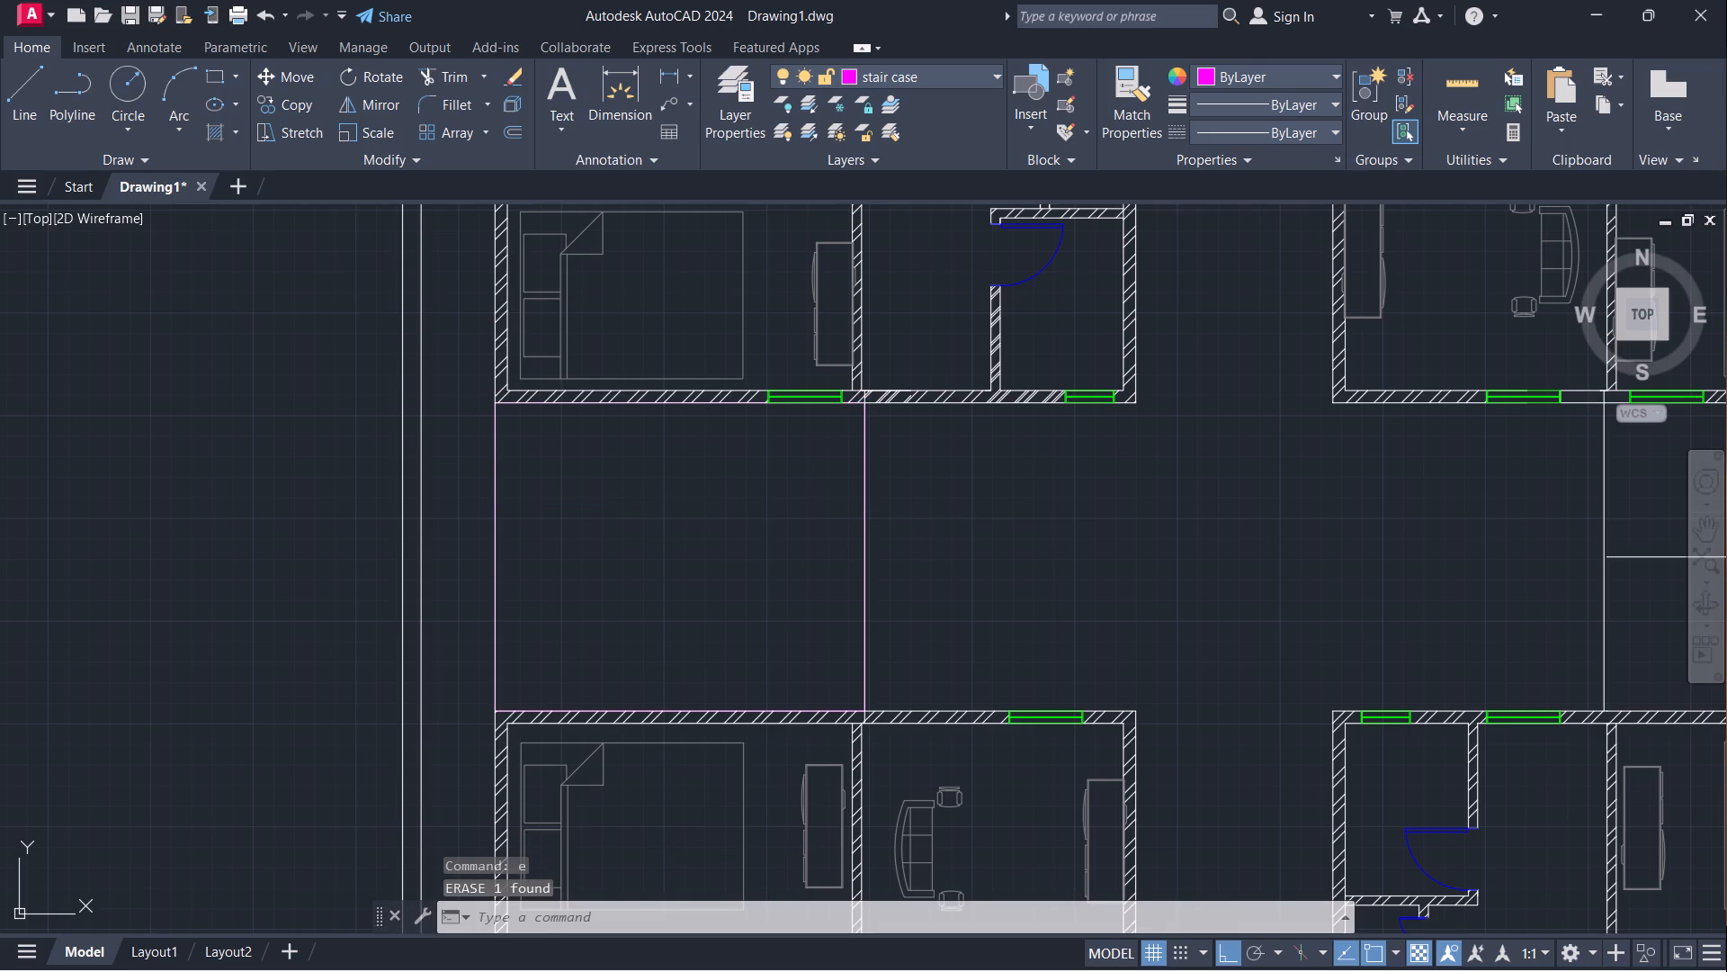
Trim away the vertical lines on the east and west sides of the west bay with a fence.
{"action": "type", "text": "tr"}
{"action": "key", "text": "Return"}
{"action": "left_click_drag", "start_coordinate": [927, 518], "coordinate": [666, 567]}
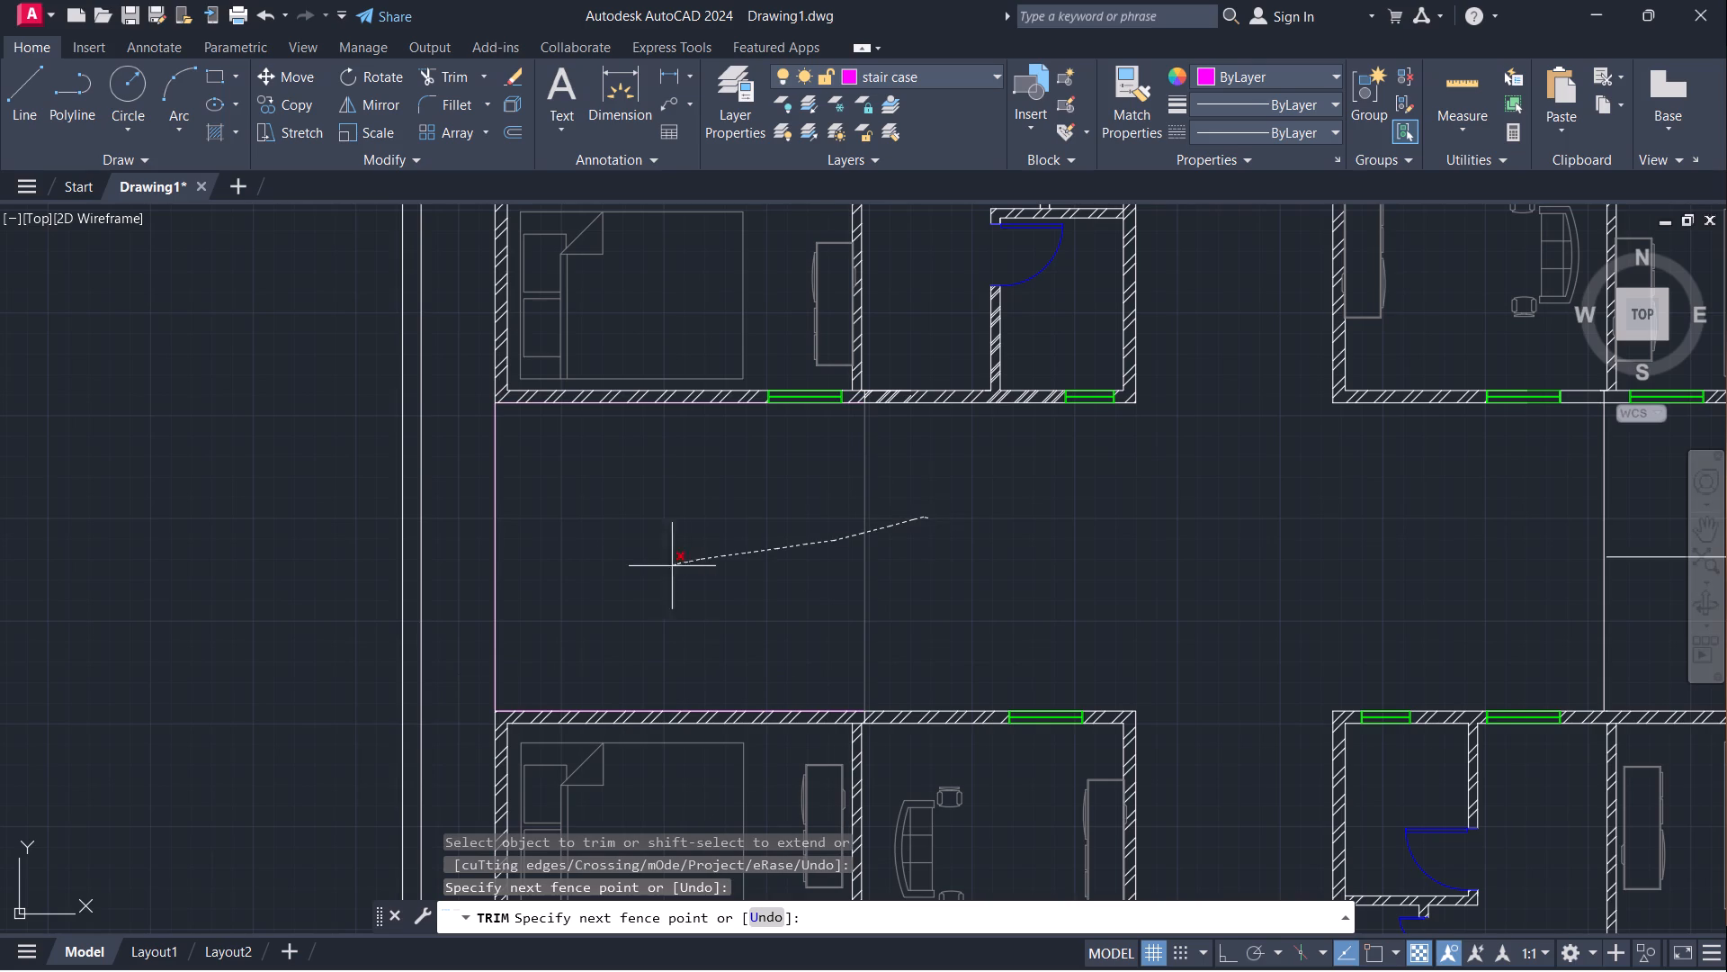
{"action": "left_click_drag", "start_coordinate": [666, 567], "coordinate": [470, 571]}
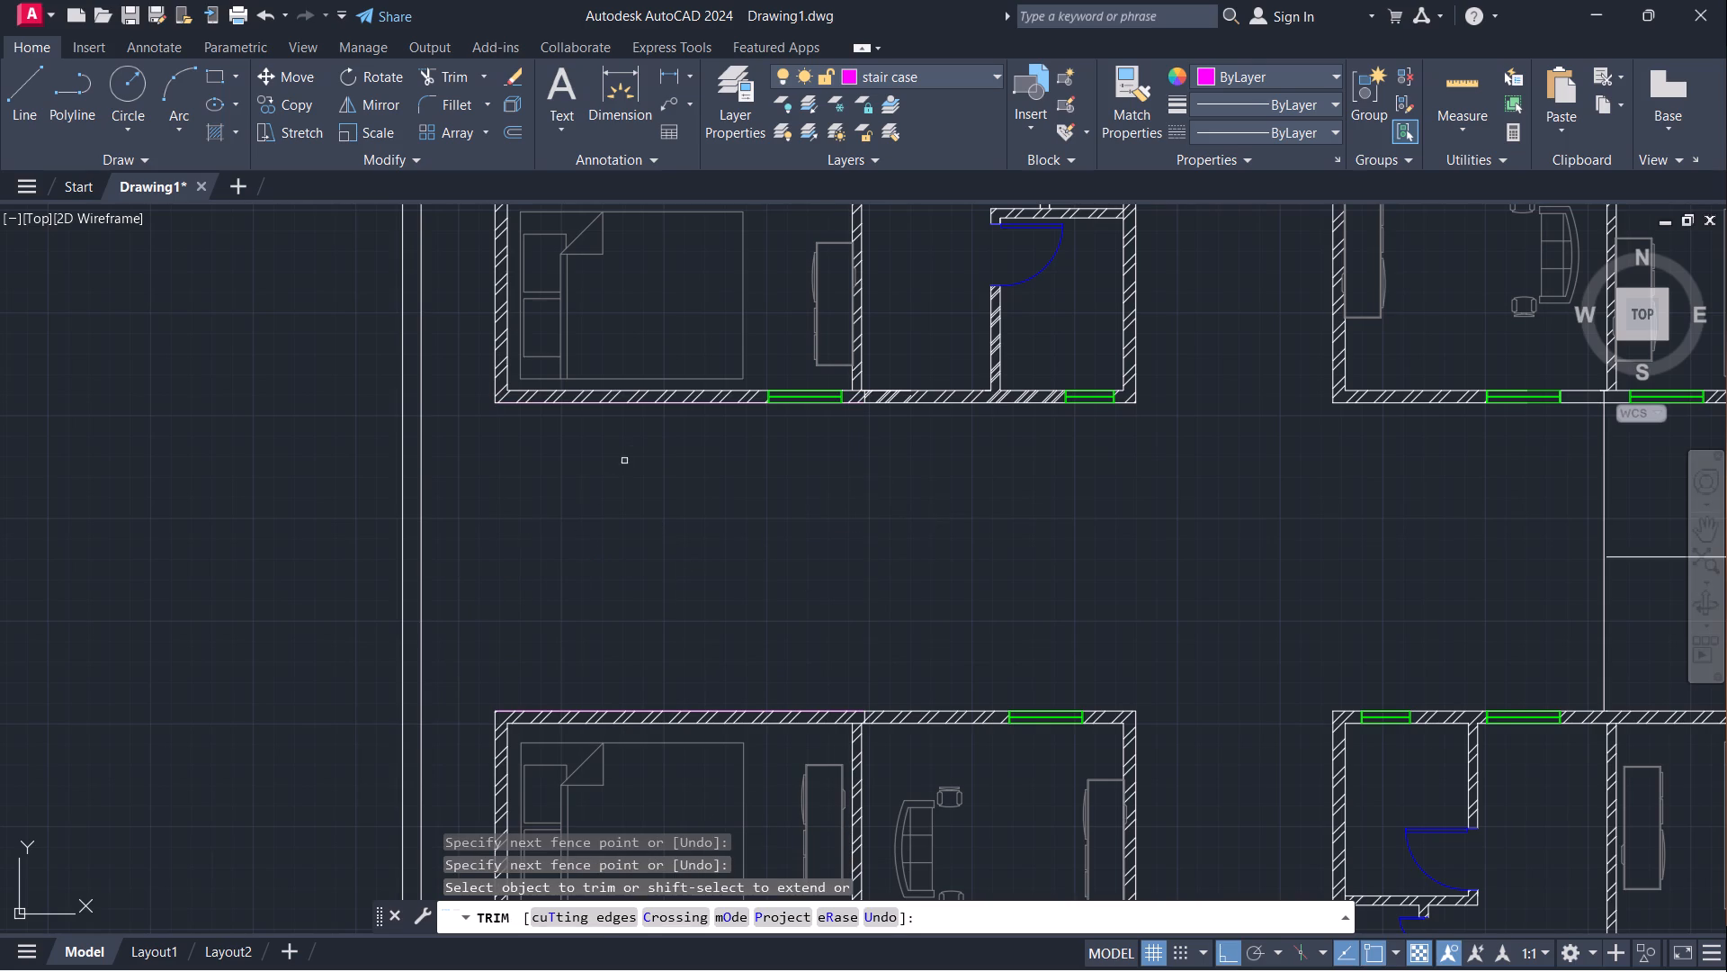
{"action": "key", "text": "Escape"}
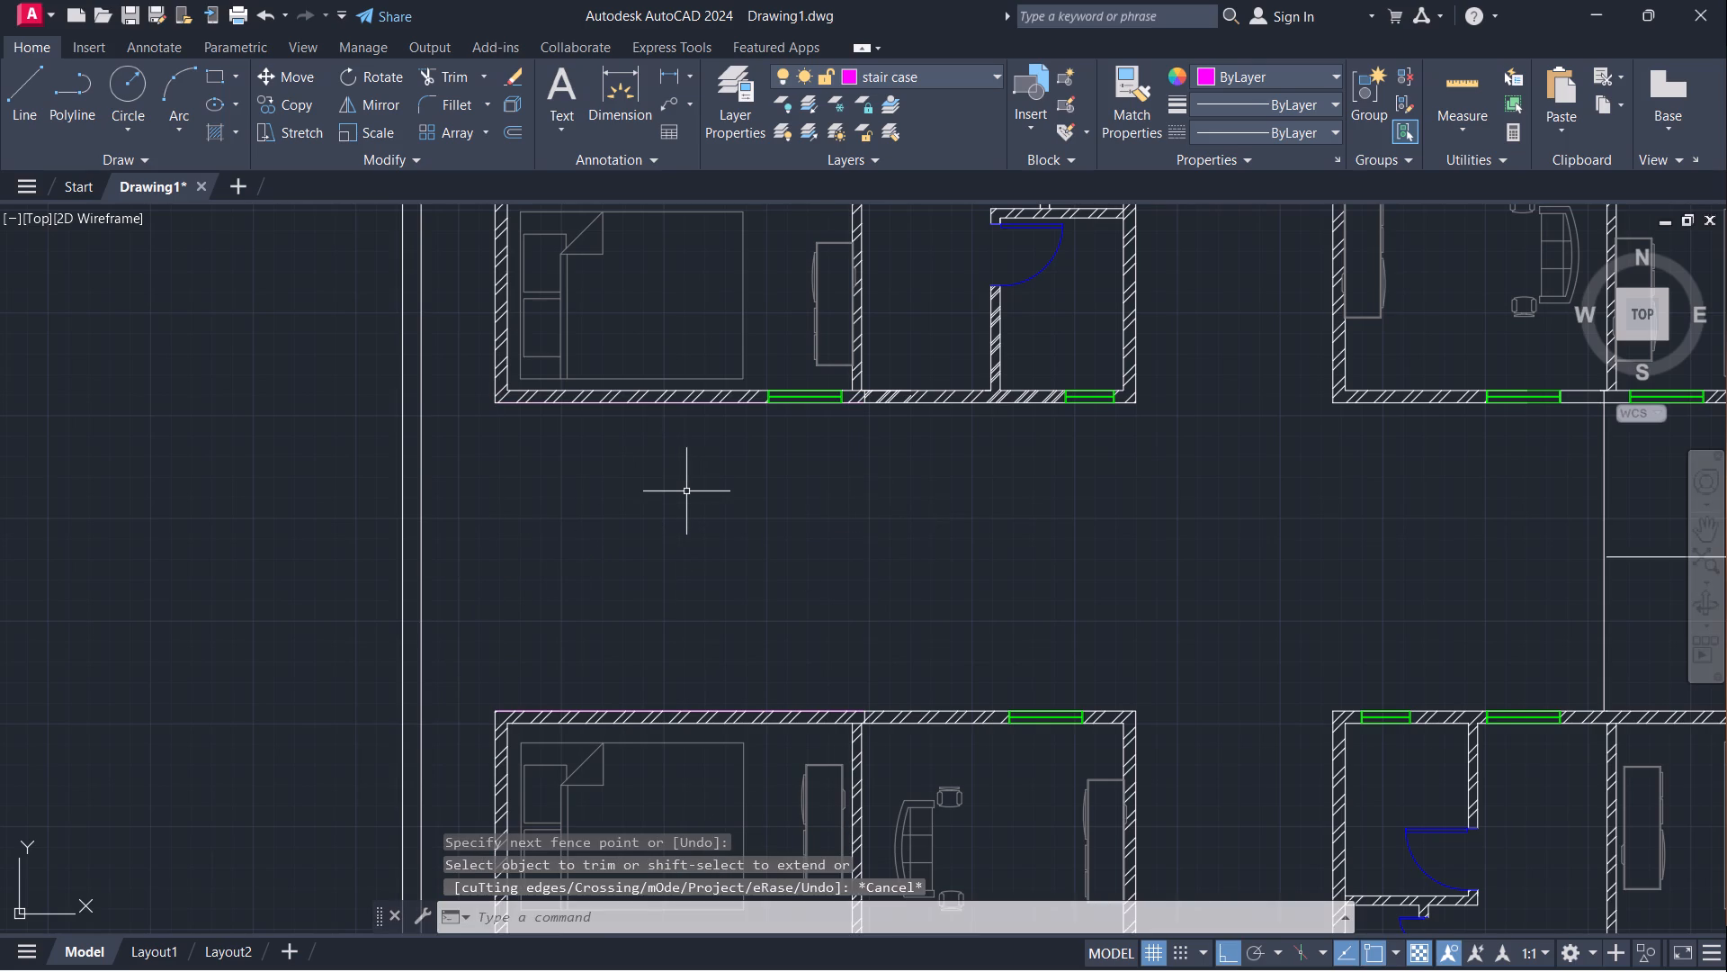
Draw a vertical line on the west side of the bay, joining the outer wall corners of the north and south blocks.
{"action": "key", "text": "l"}
{"action": "key", "text": "Return"}
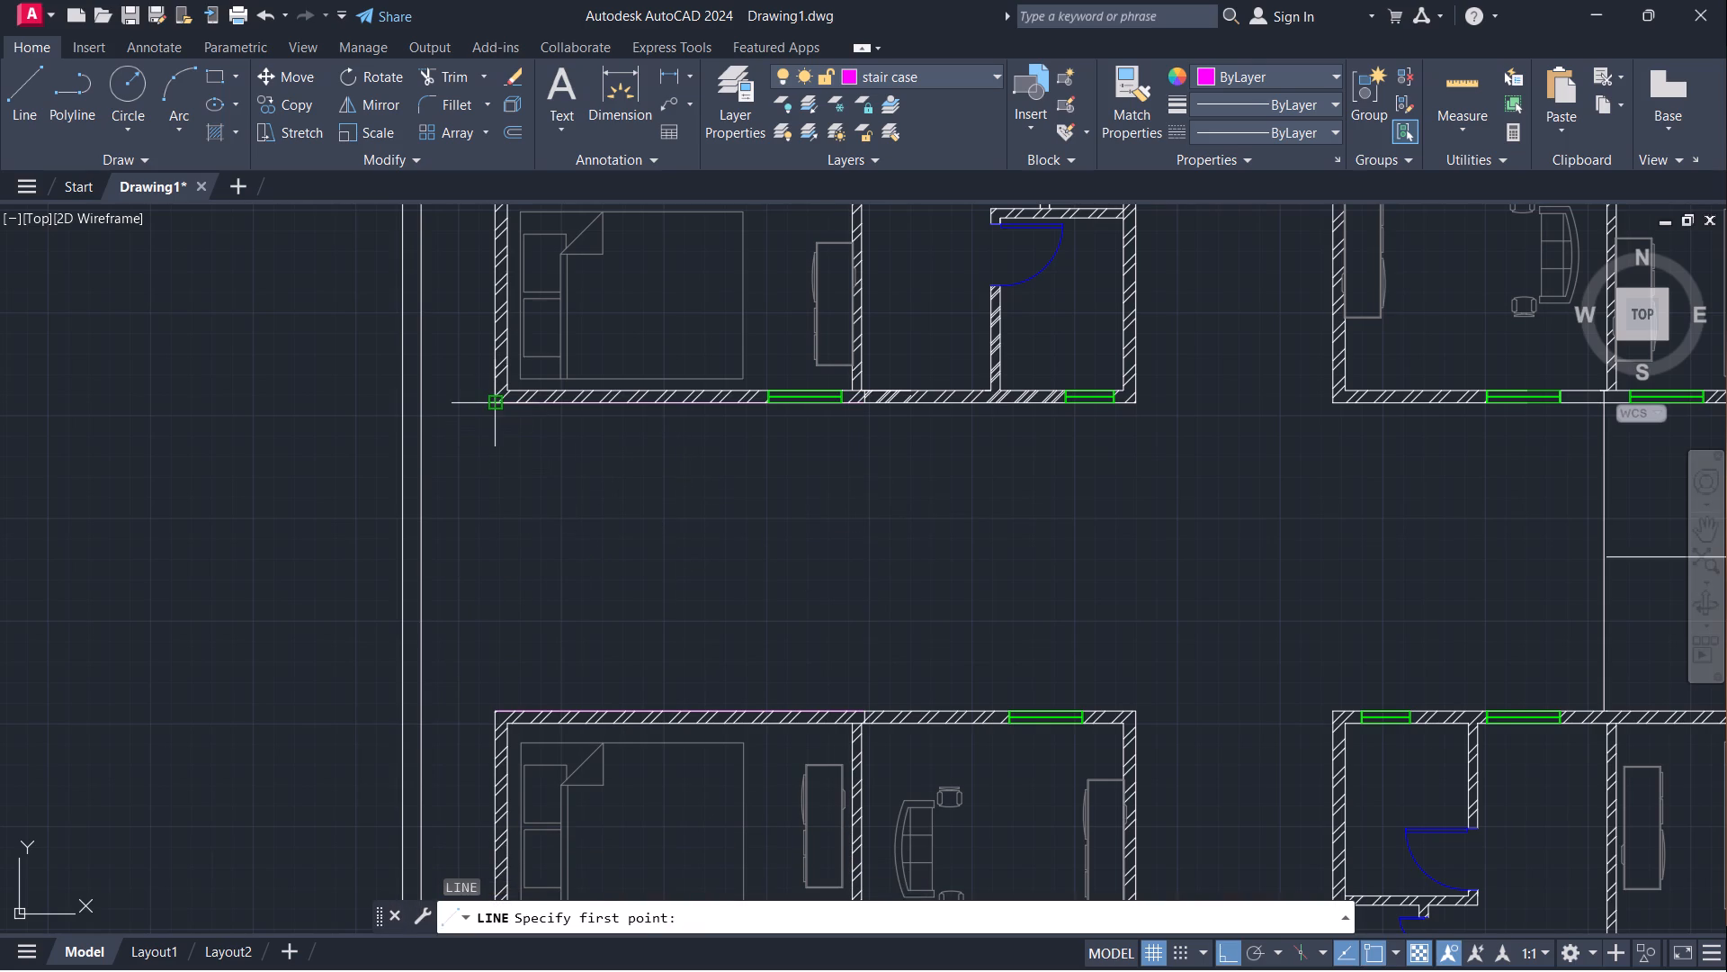
{"action": "left_click", "coordinate": [497, 408]}
{"action": "left_click", "coordinate": [488, 712]}
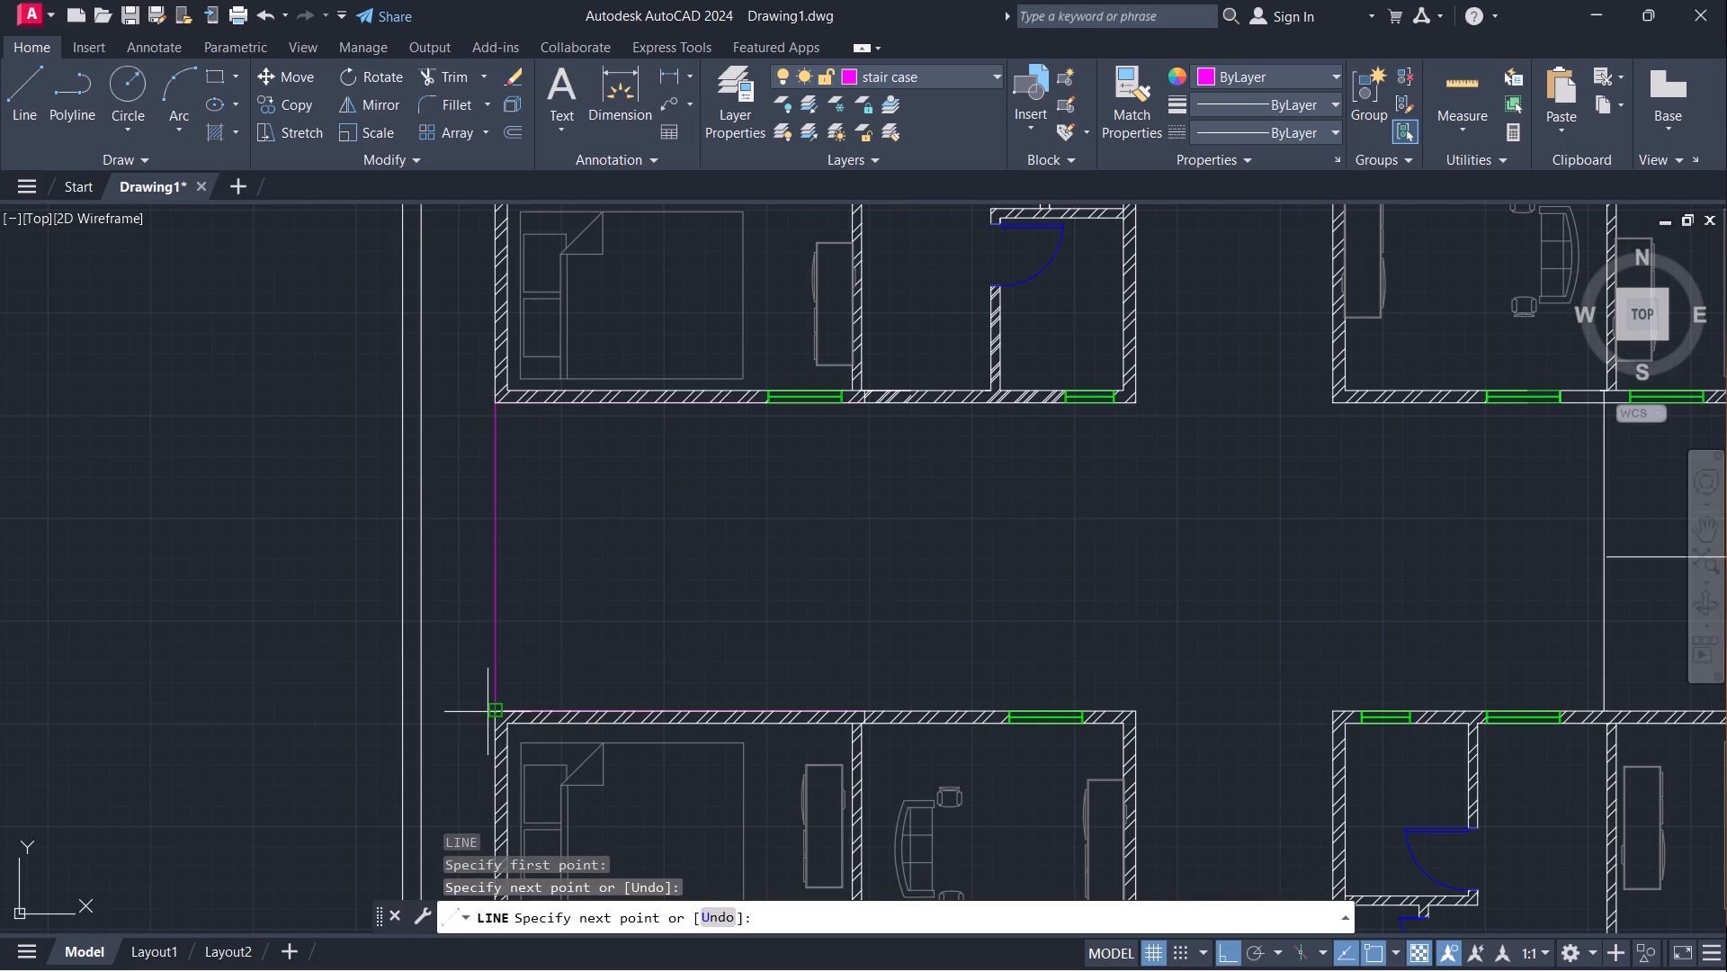
{"action": "key", "text": "Escape"}
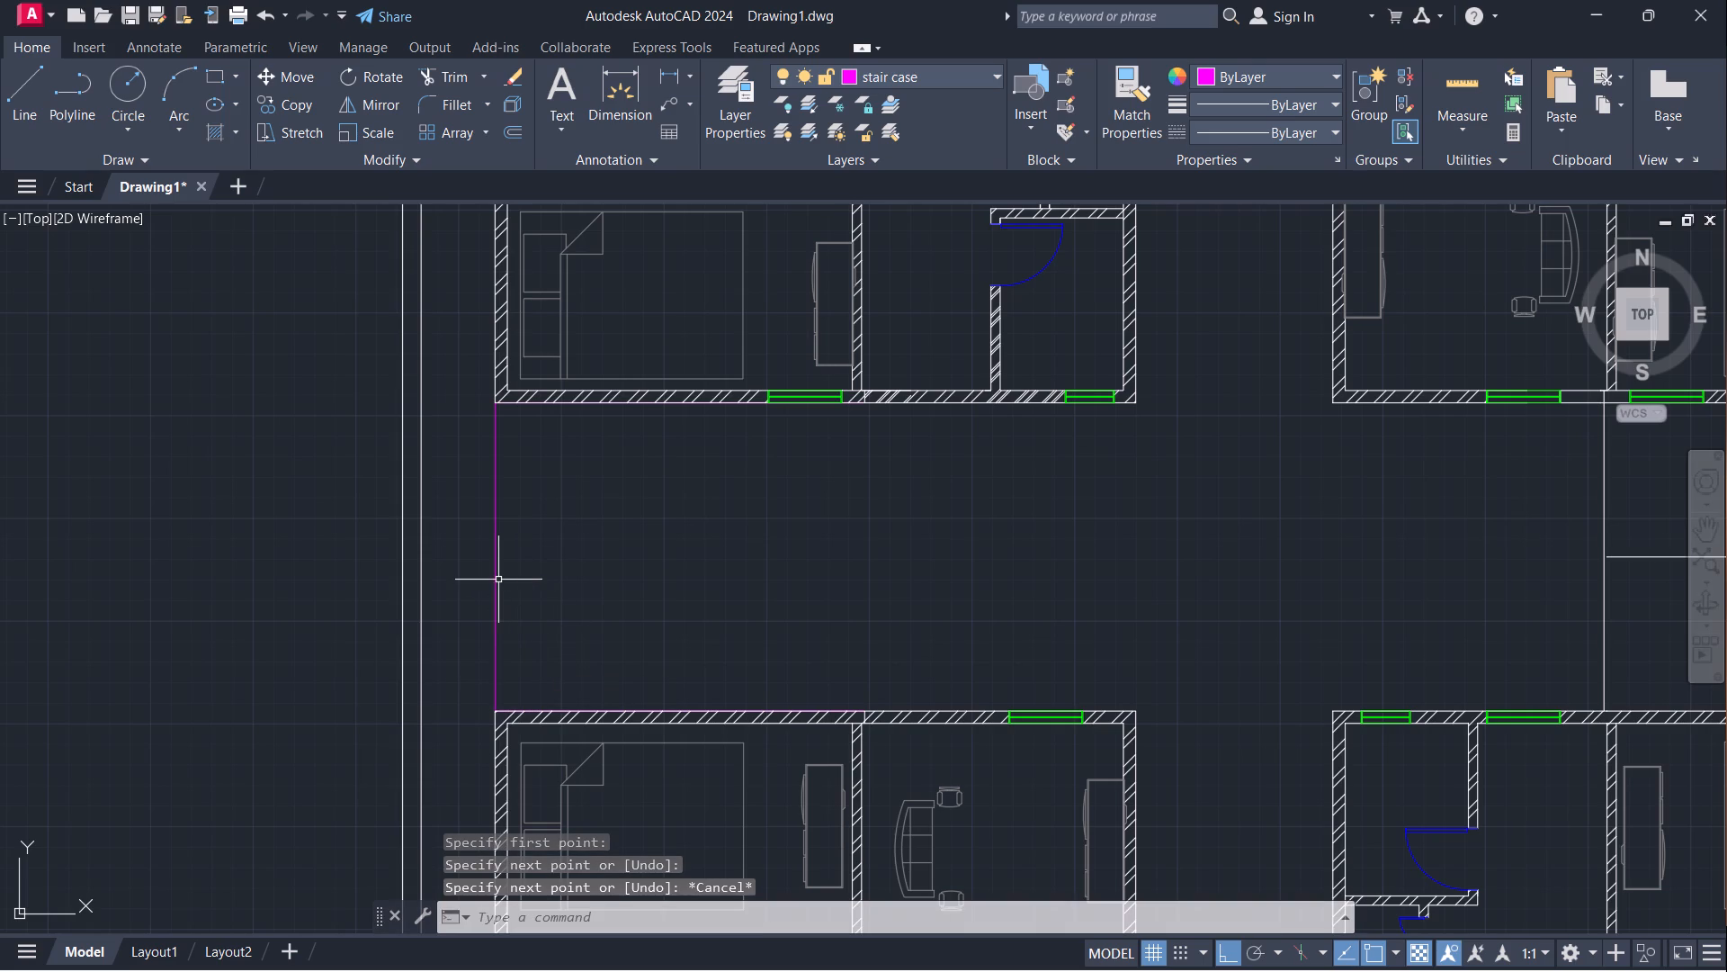
Offset the west bay's vertical line 3' to the east.
{"action": "left_click", "coordinate": [497, 577]}
{"action": "key", "text": "o"}
{"action": "key", "text": "Return"}
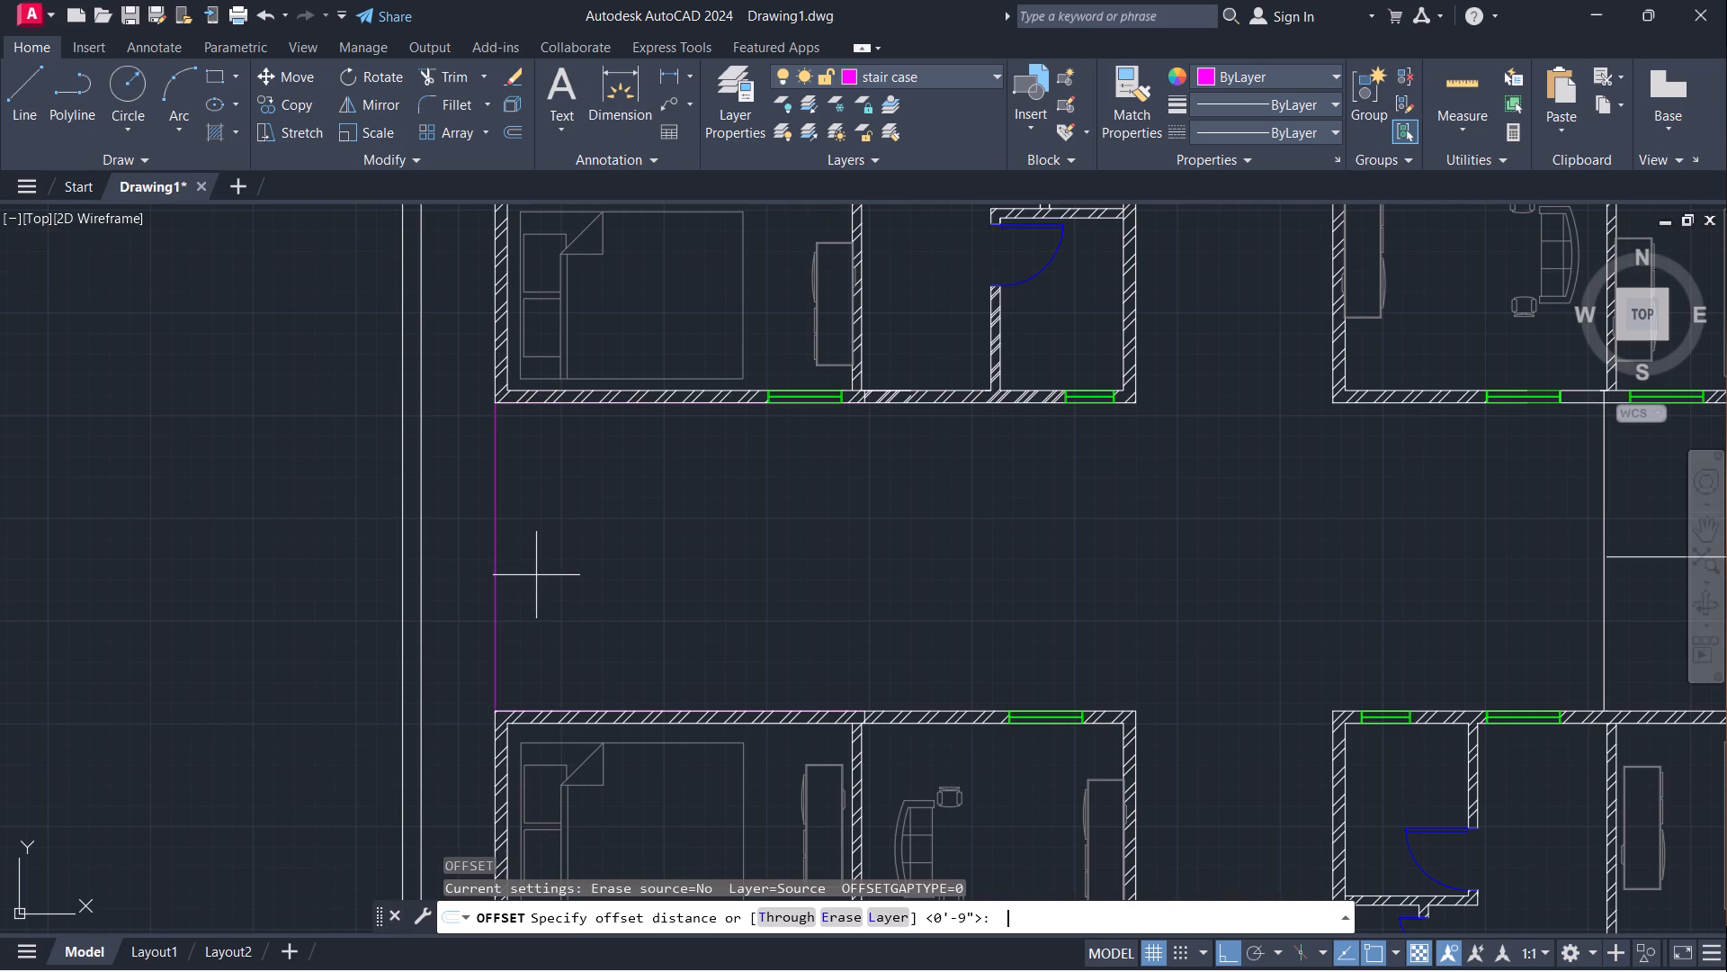
{"action": "left_click", "coordinate": [501, 557]}
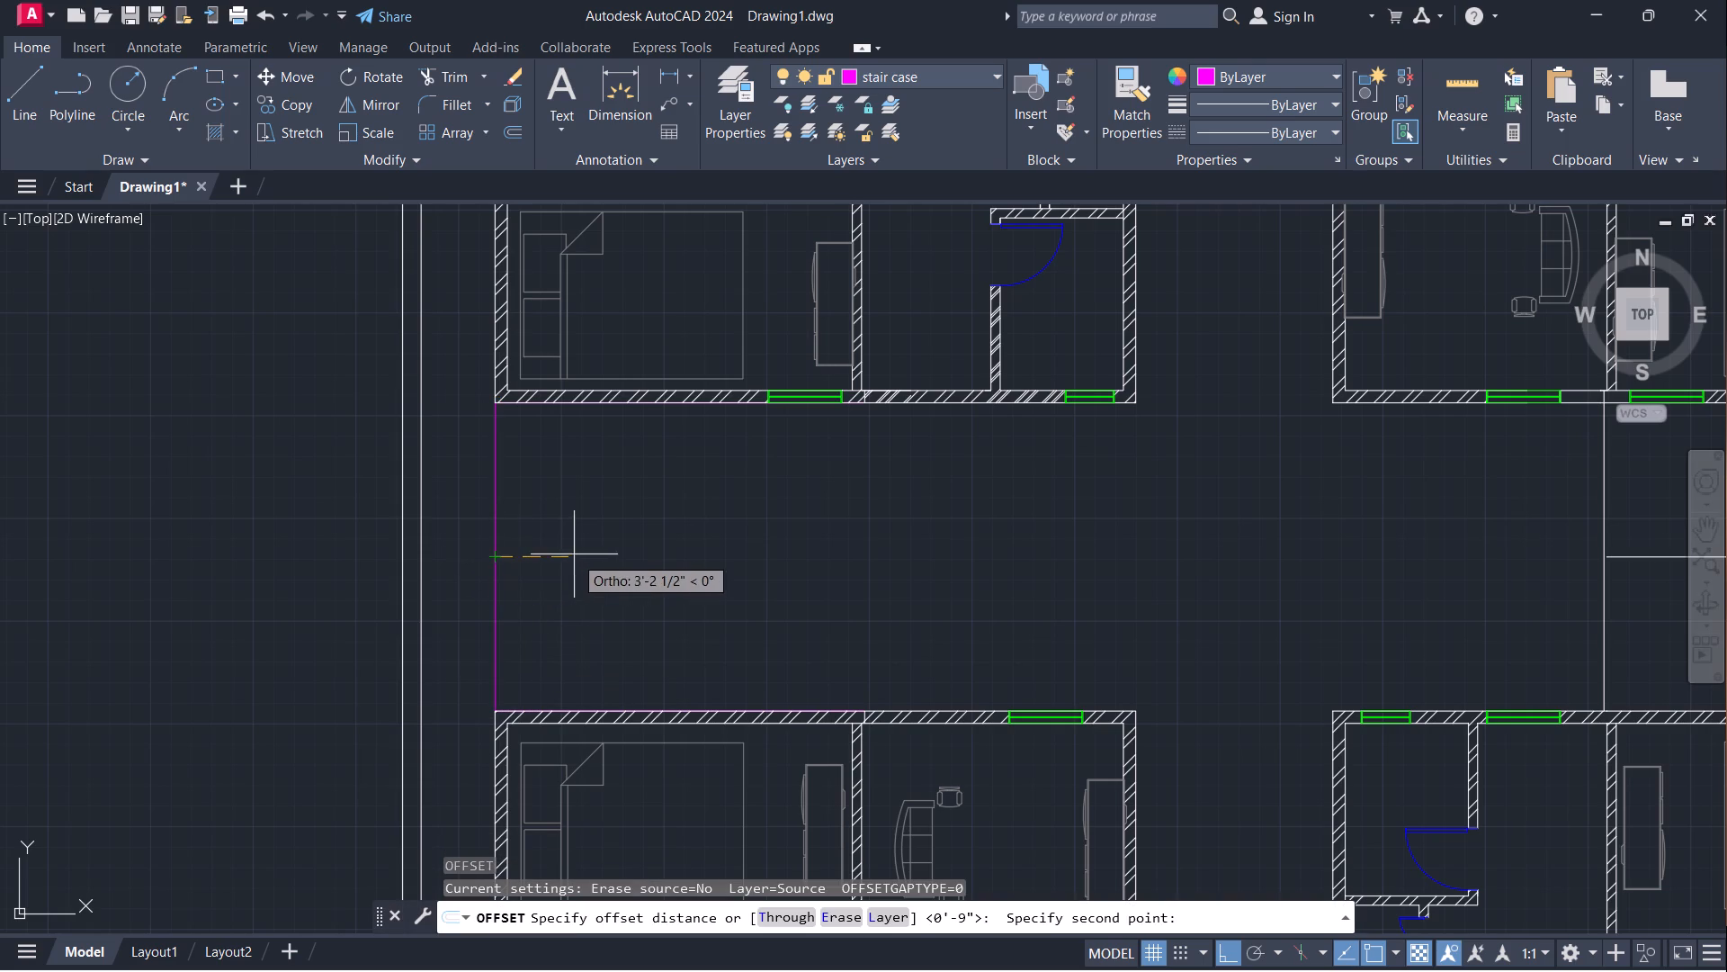
{"action": "key", "text": "3"}
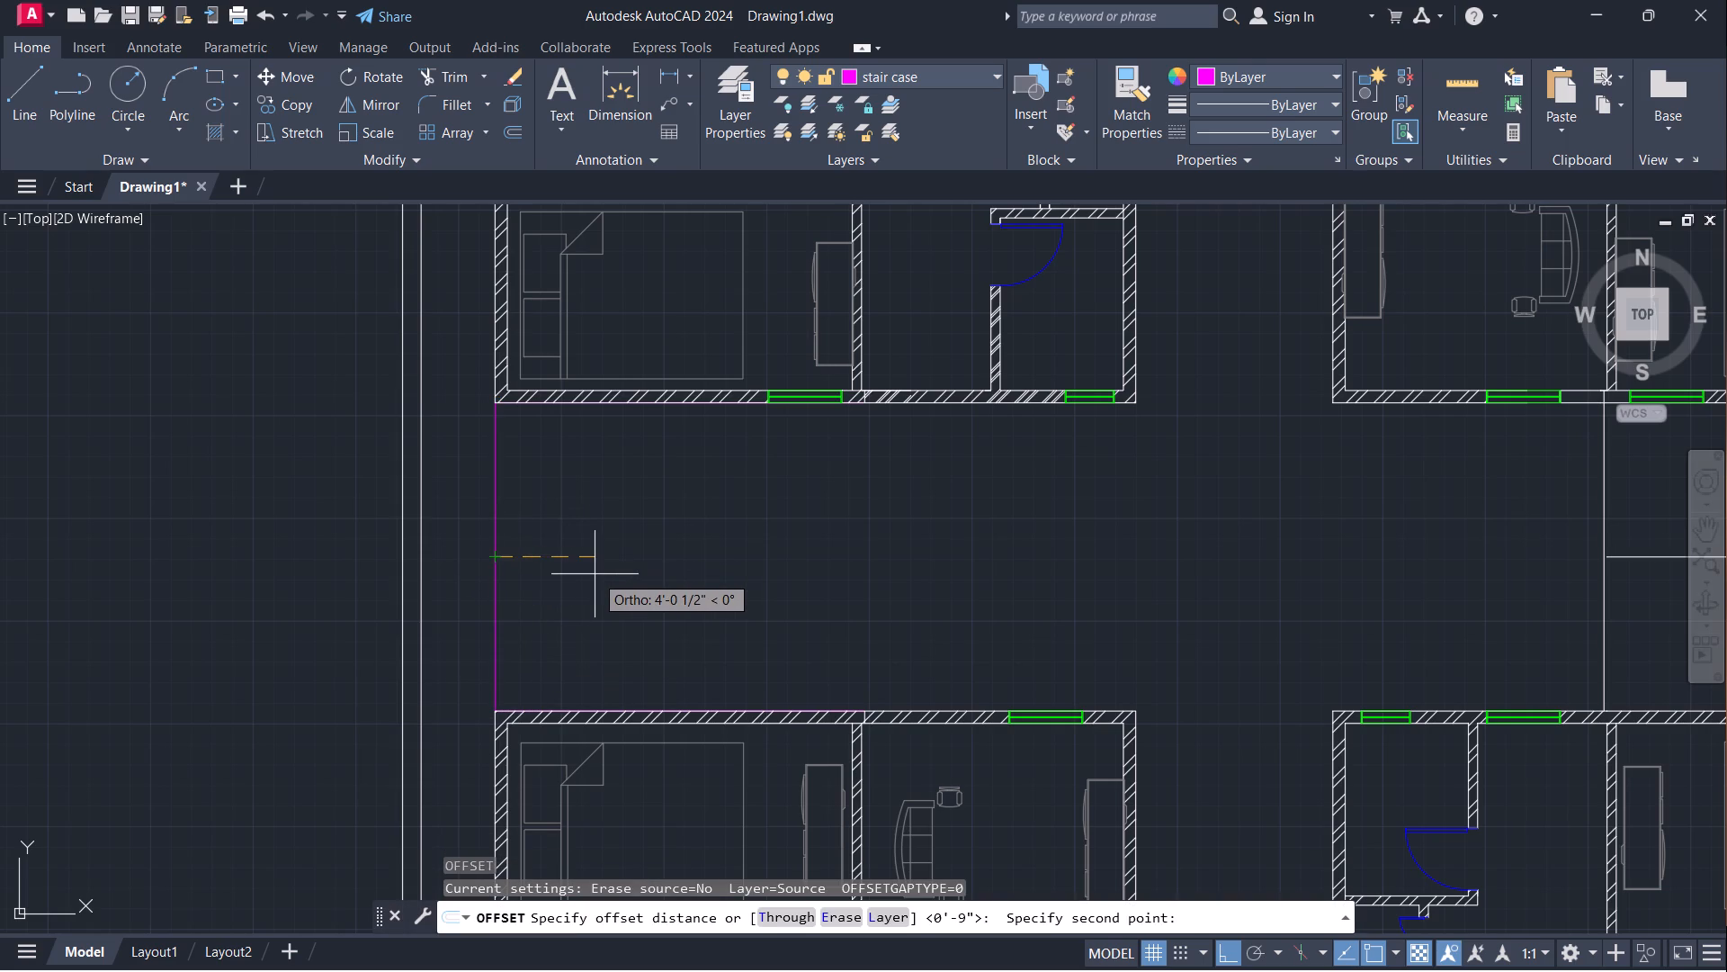
{"action": "key", "text": "apostrophe"}
{"action": "key", "text": "Return"}
{"action": "left_click", "coordinate": [604, 577]}
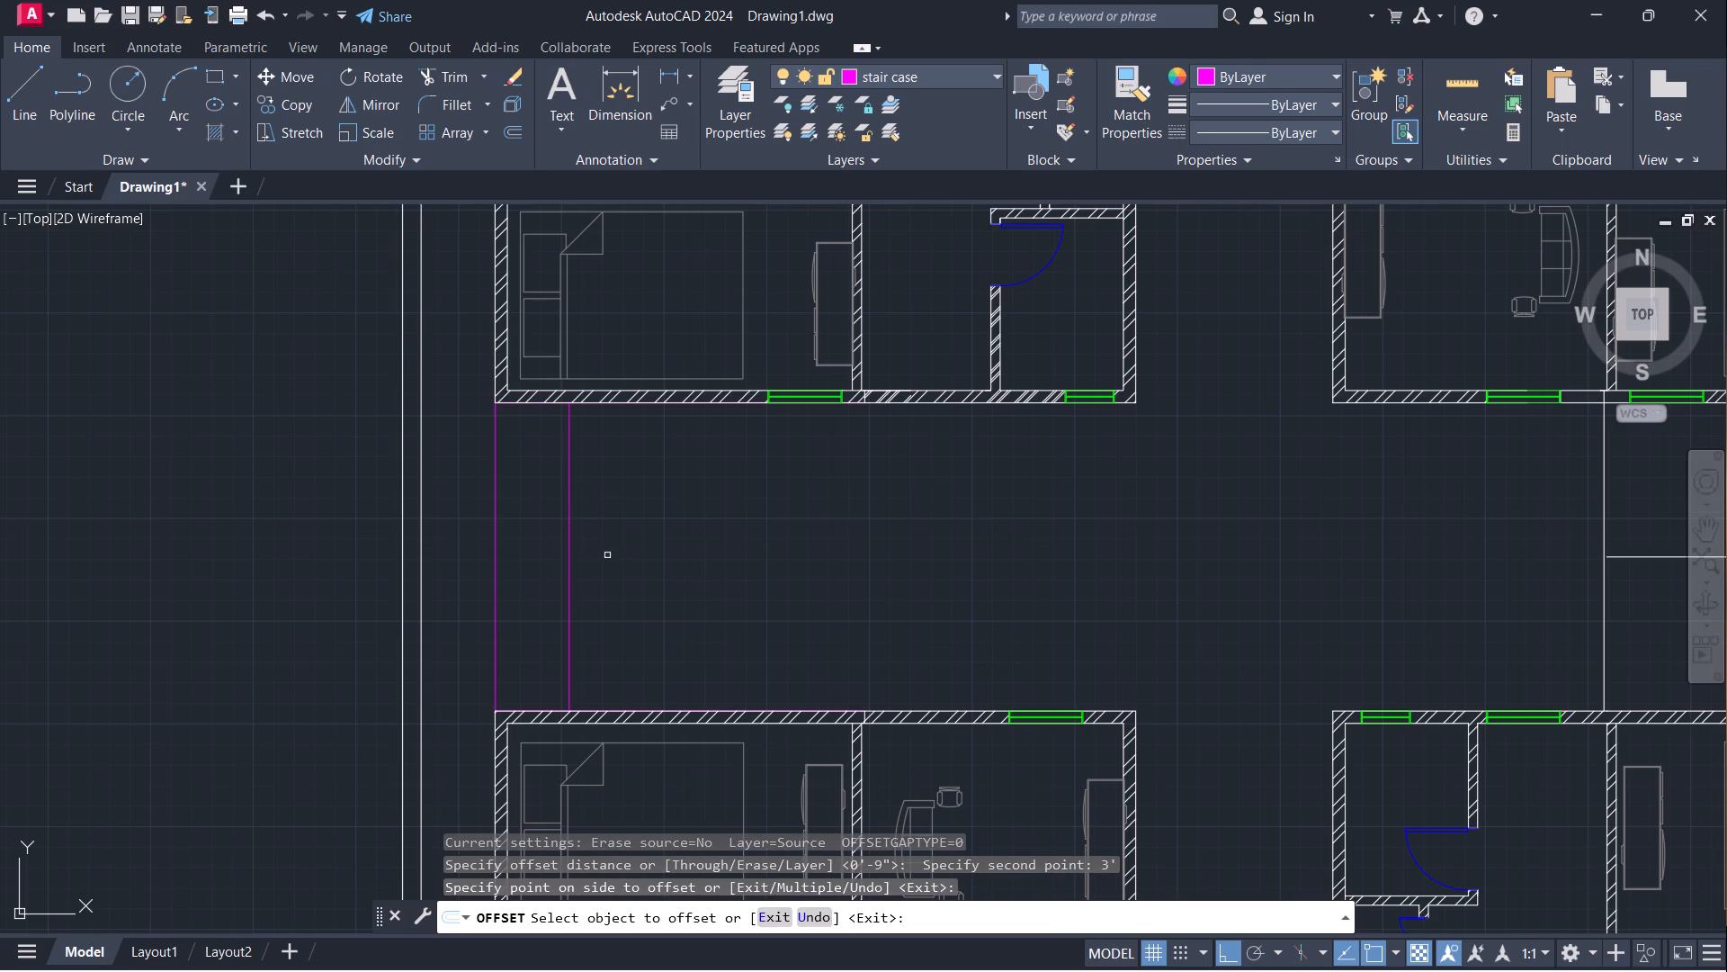
Copy the offset vertical line in the west bay as an eastward array of 10 items spaced 1' apart.
{"action": "left_click", "coordinate": [570, 550]}
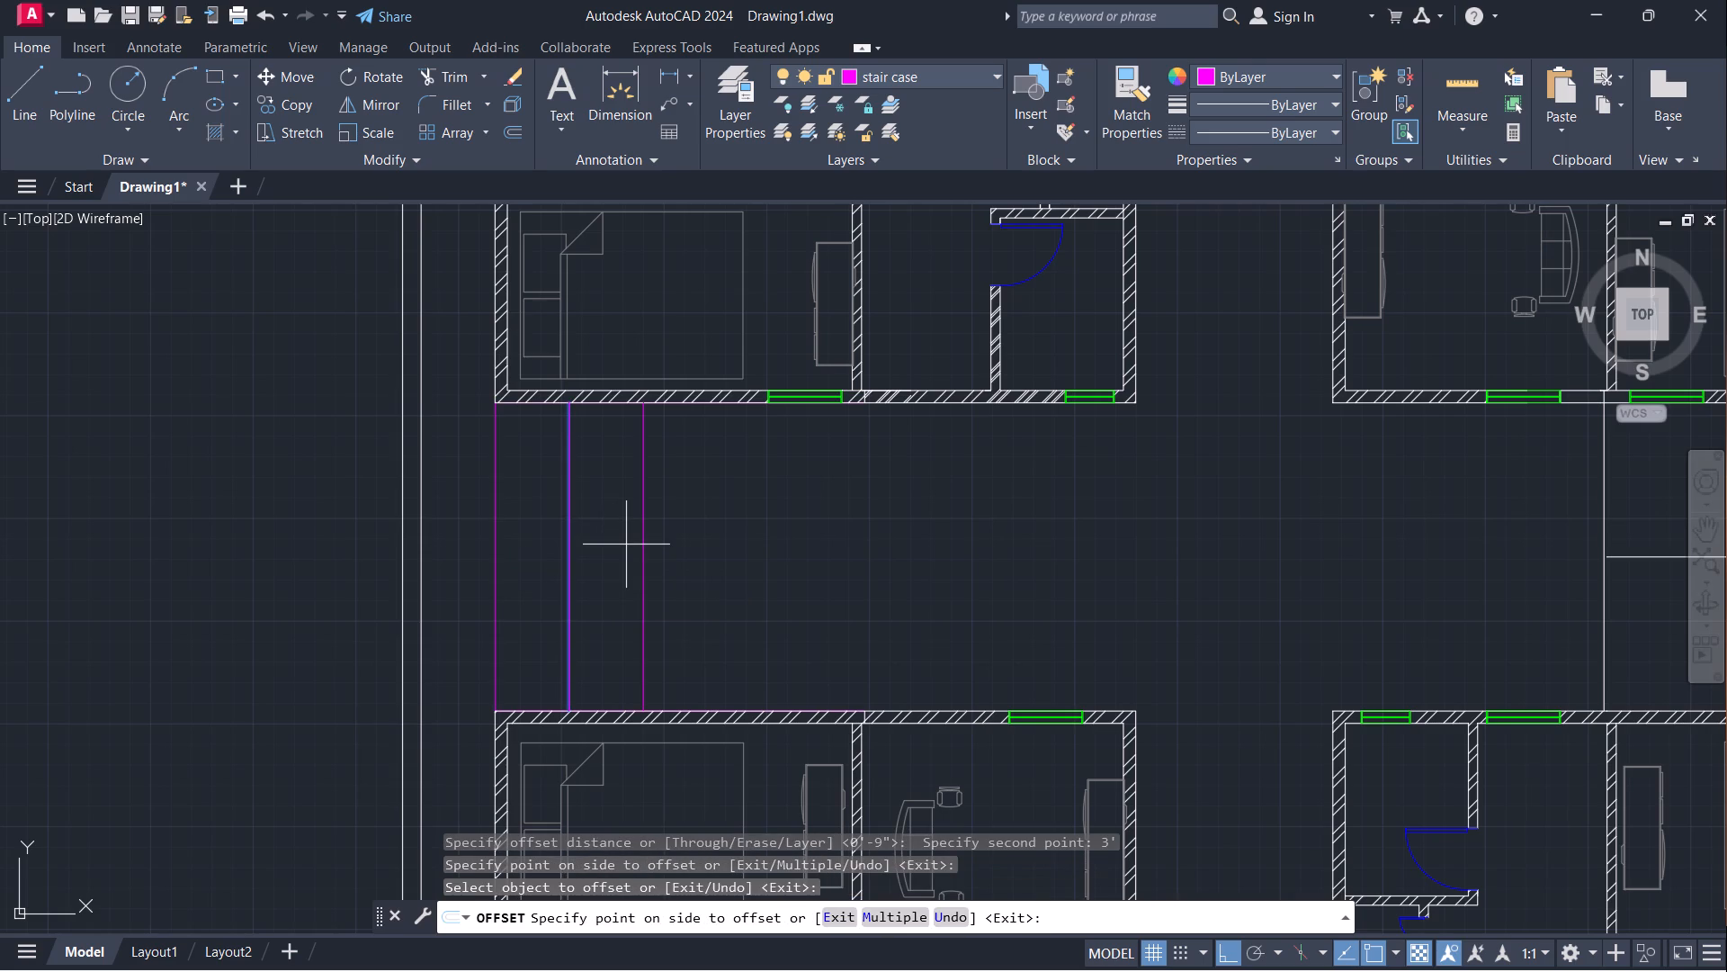
{"action": "key", "text": "Escape"}
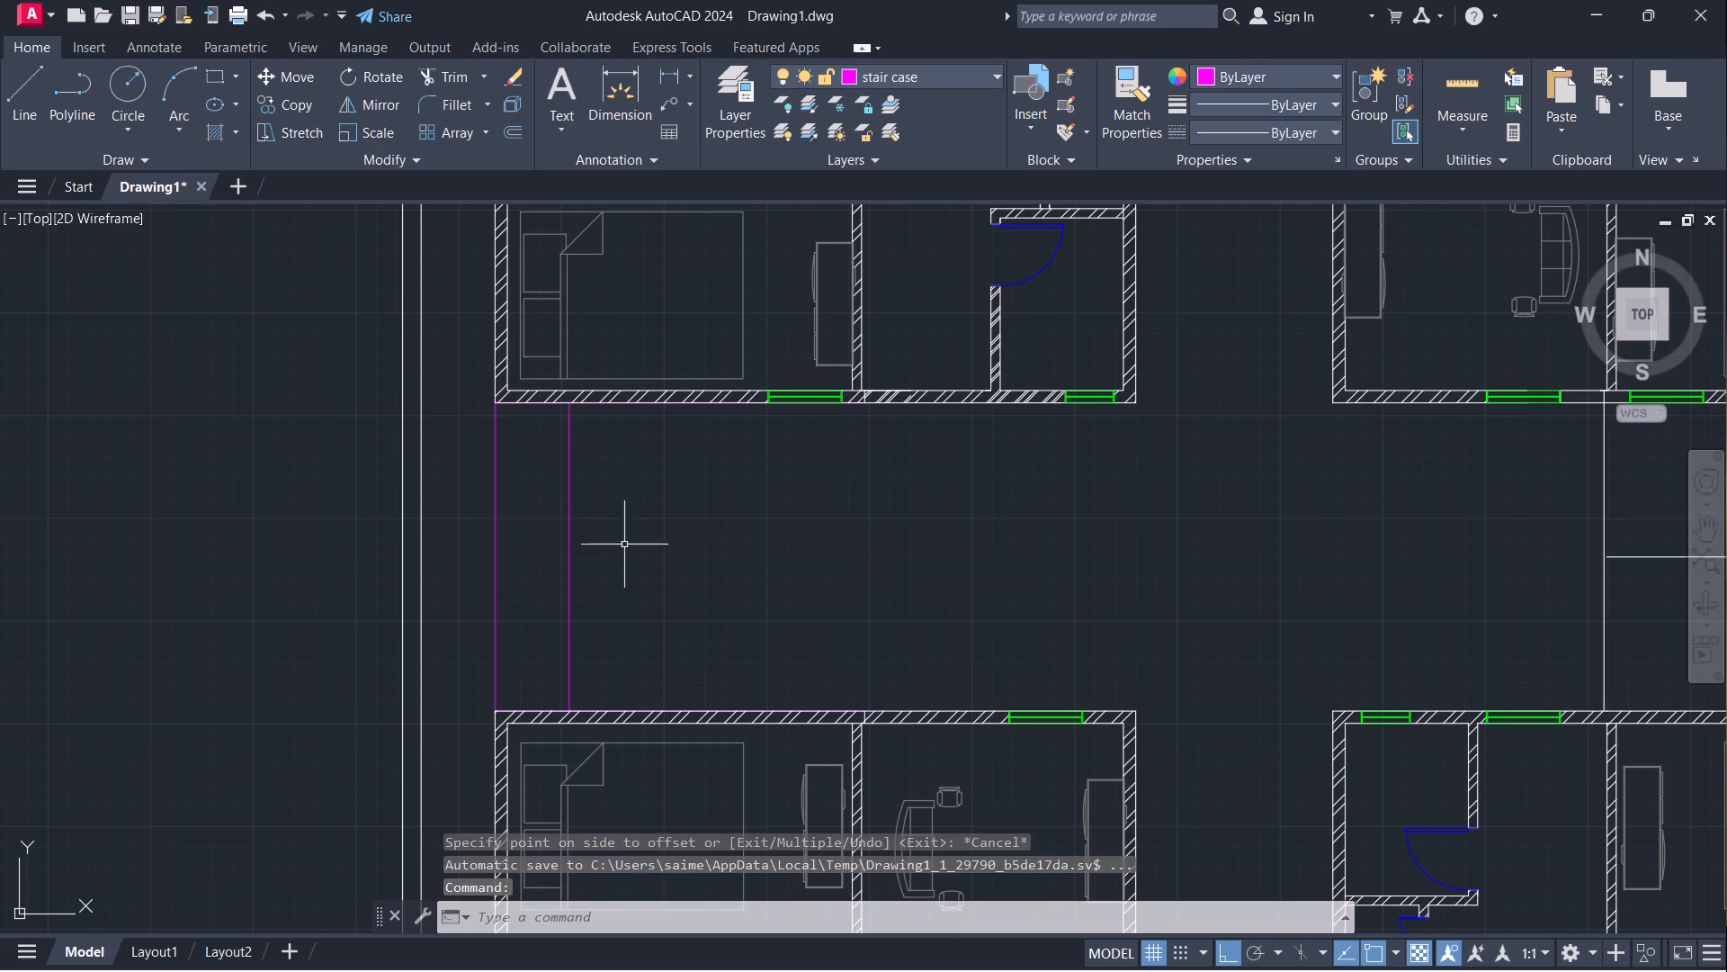
{"action": "left_click", "coordinate": [568, 554]}
{"action": "type", "text": "co"}
{"action": "key", "text": "Return"}
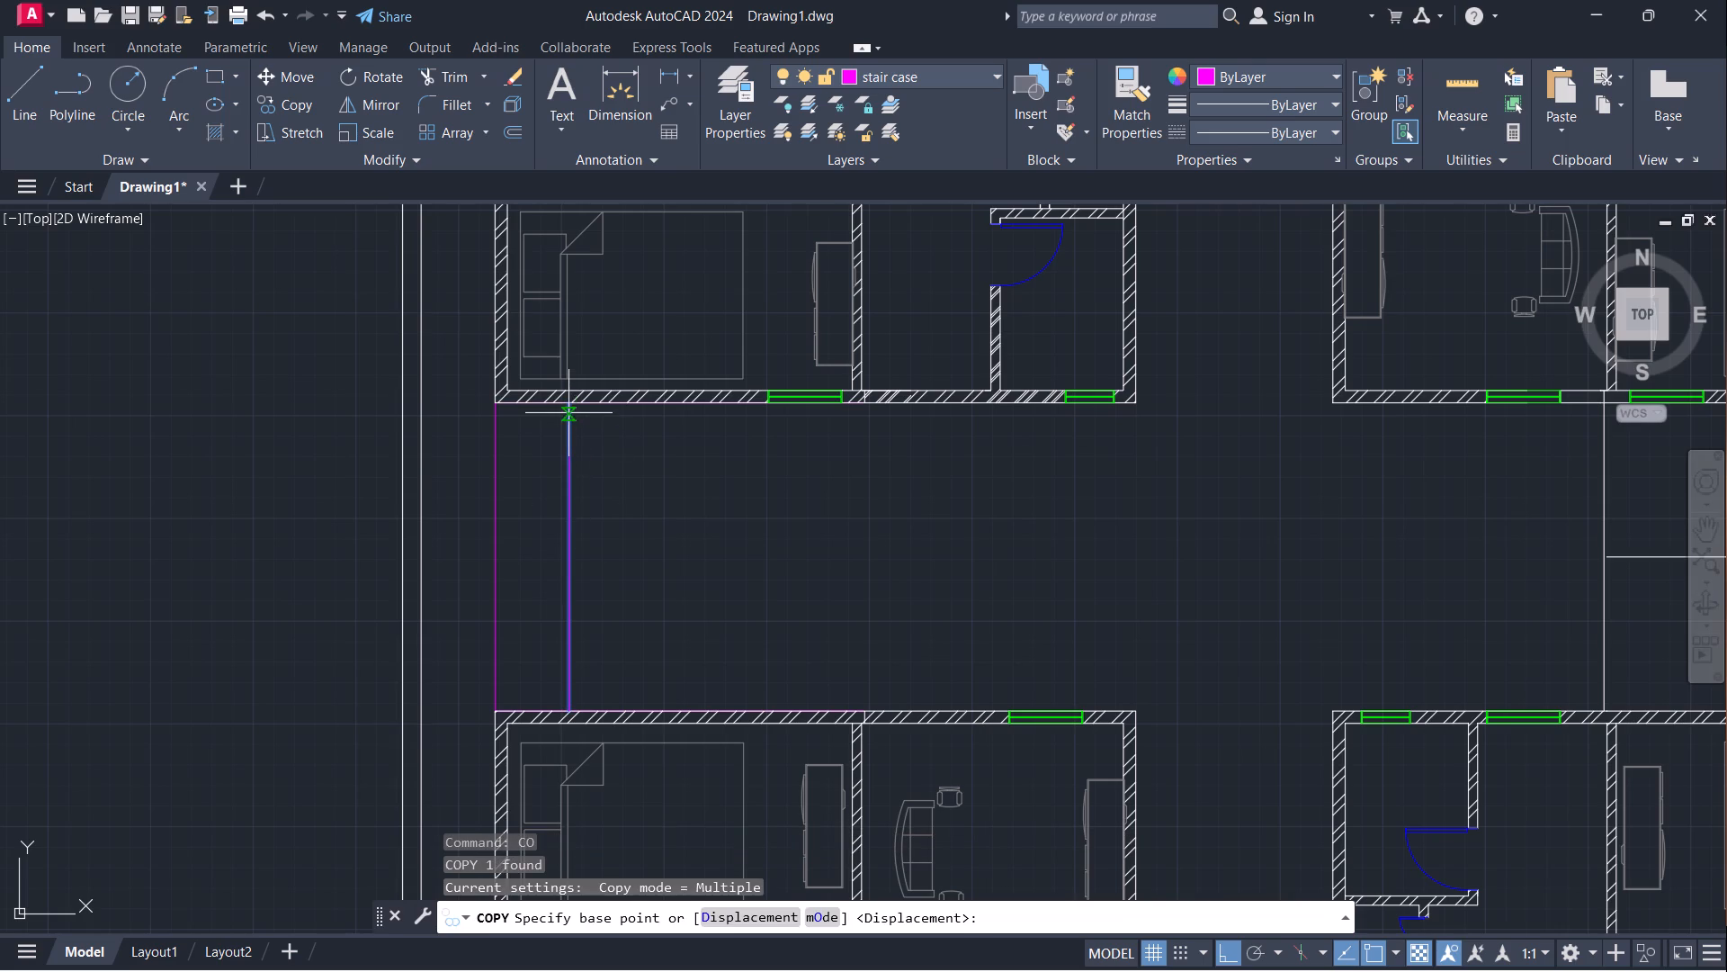
{"action": "left_click", "coordinate": [568, 411]}
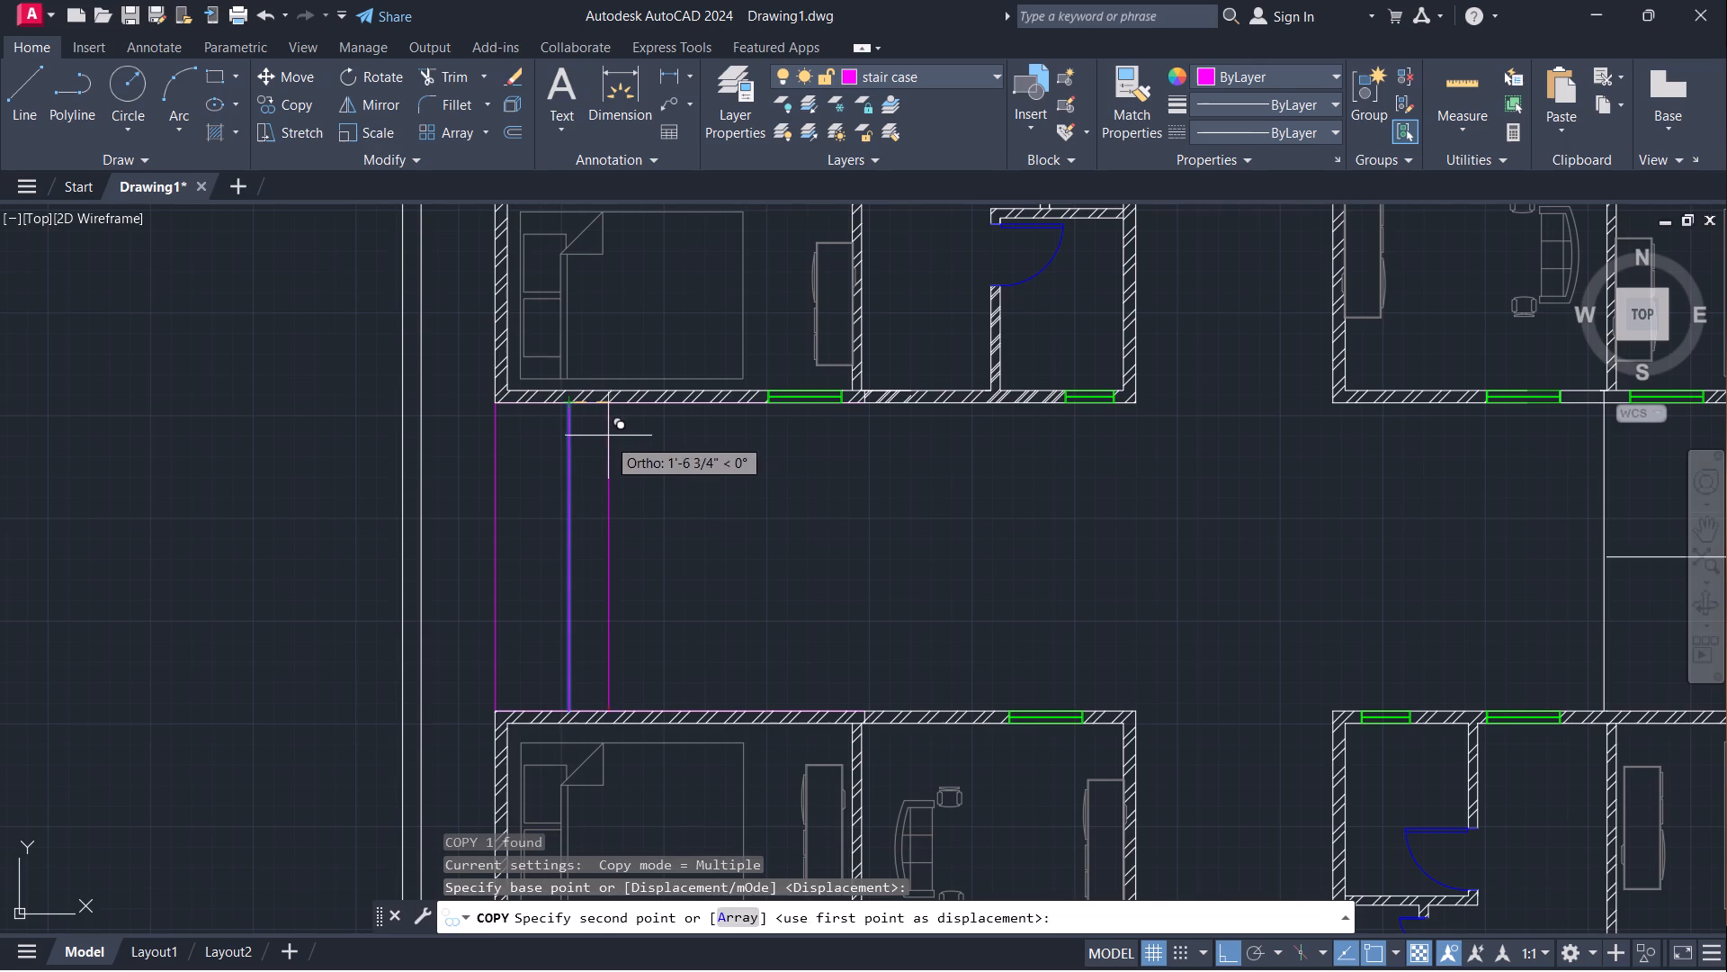
{"action": "key", "text": "a"}
{"action": "key", "text": "Return"}
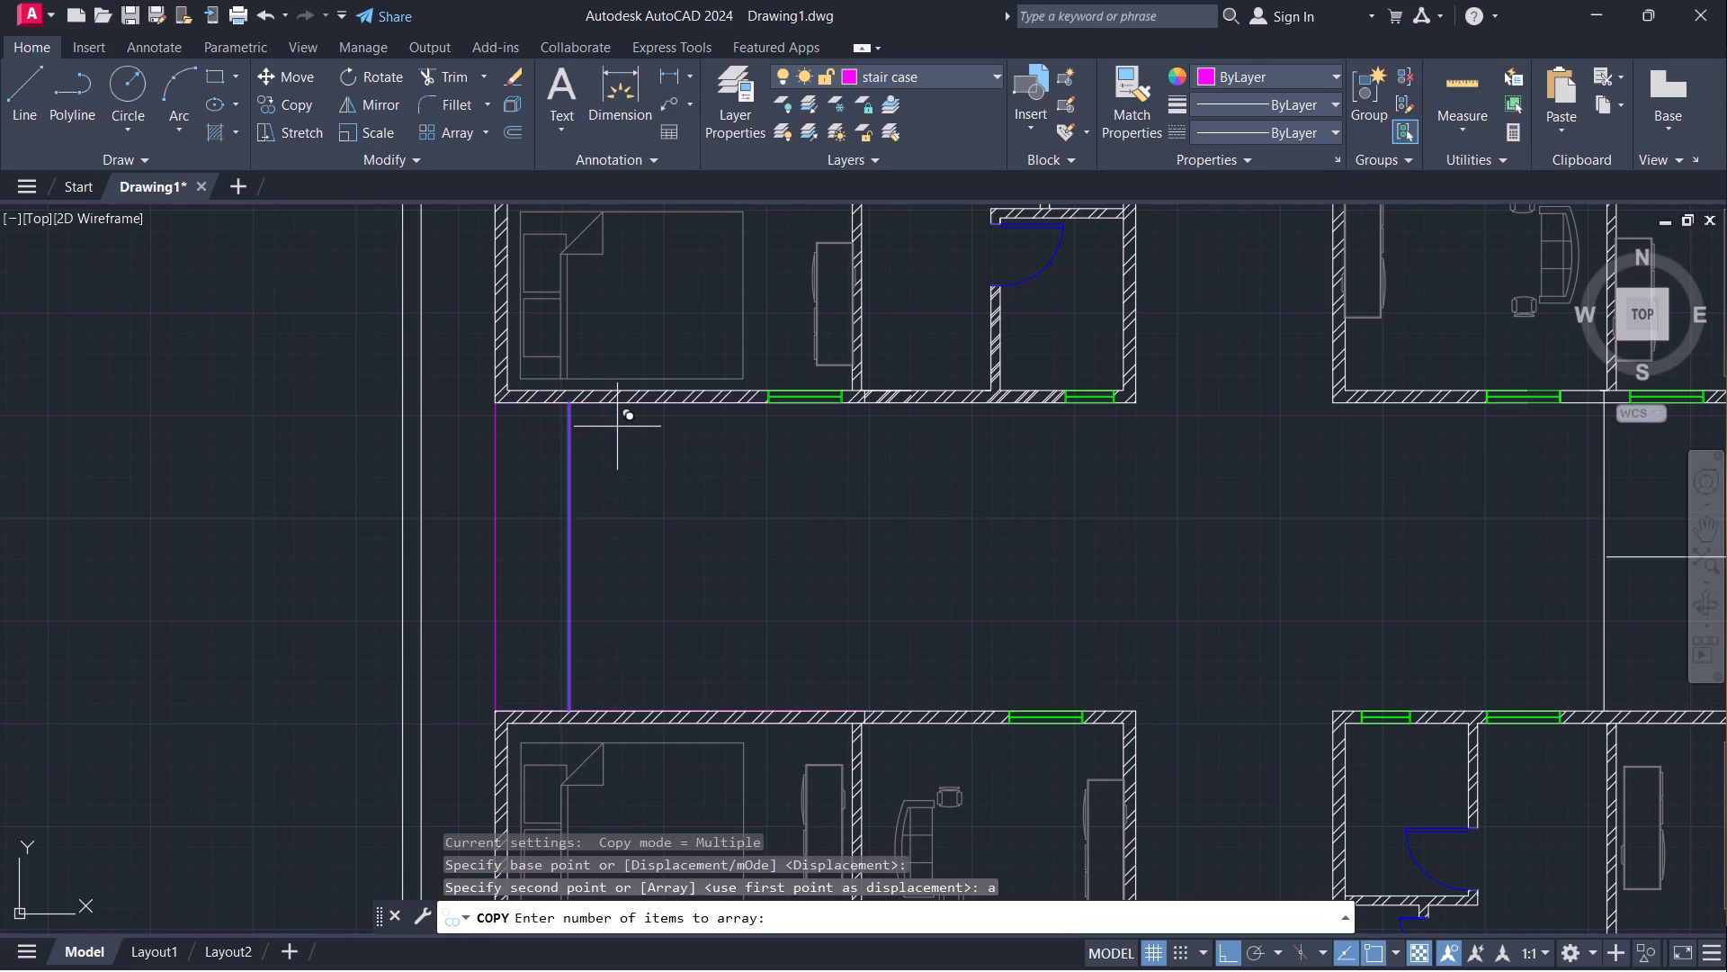
{"action": "type", "text": "10"}
{"action": "key", "text": "Return"}
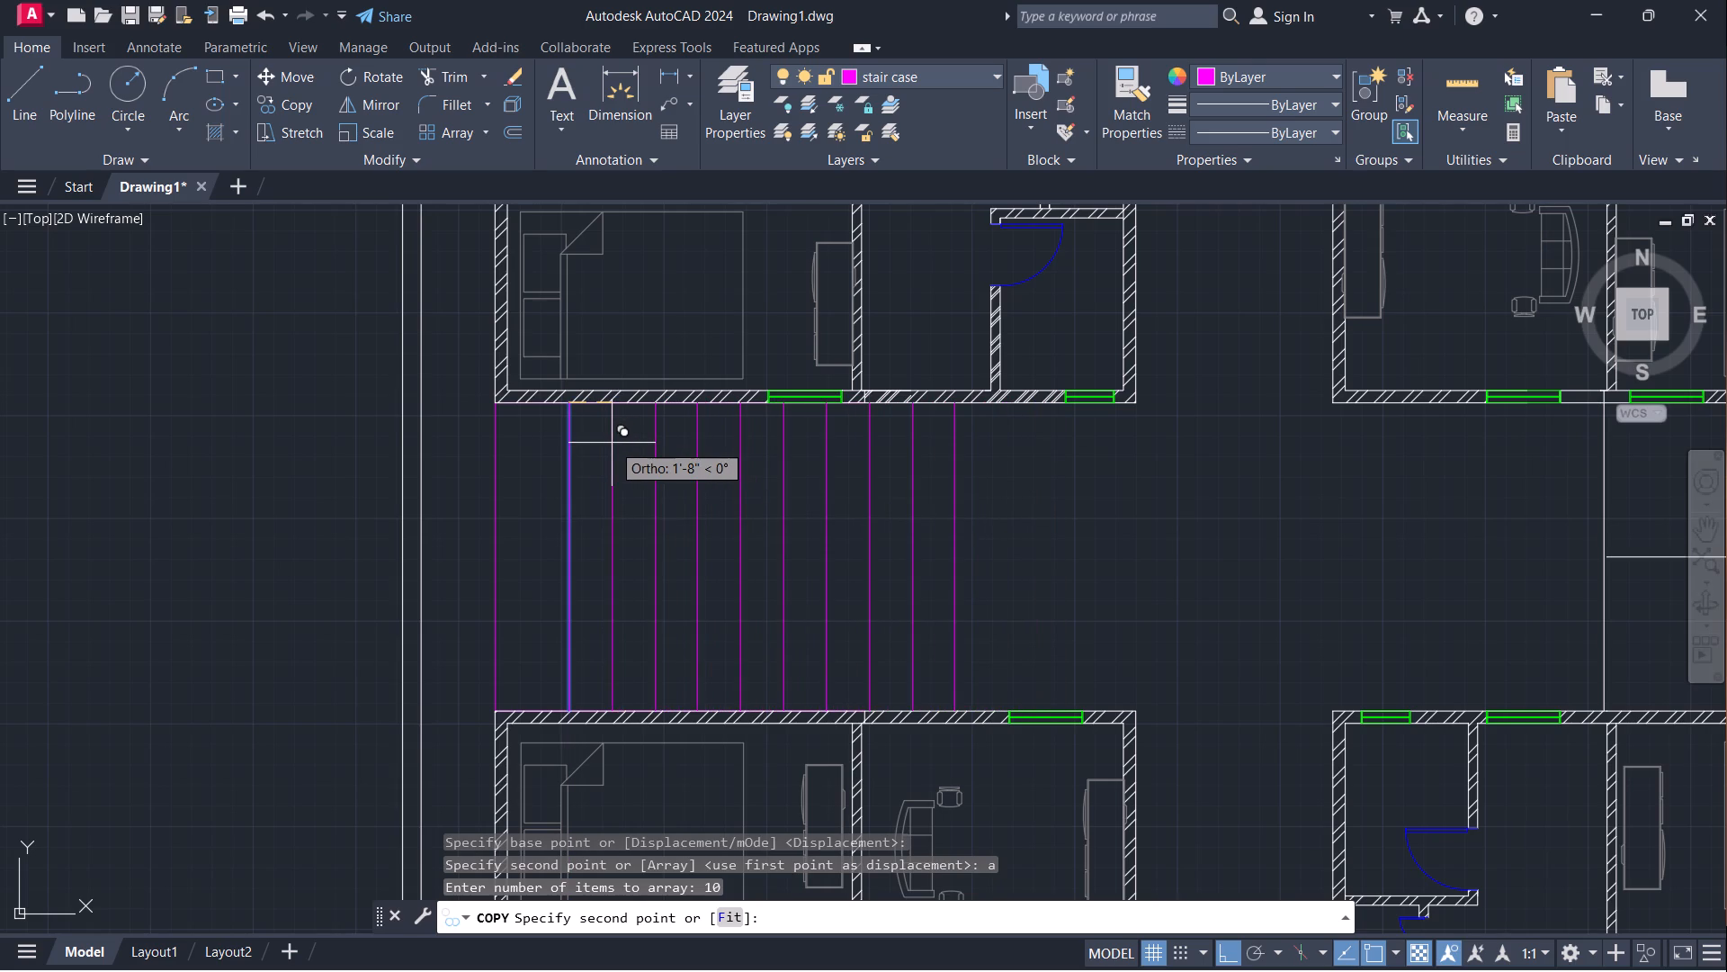
{"action": "type", "text": "1'"}
{"action": "key", "text": "Return"}
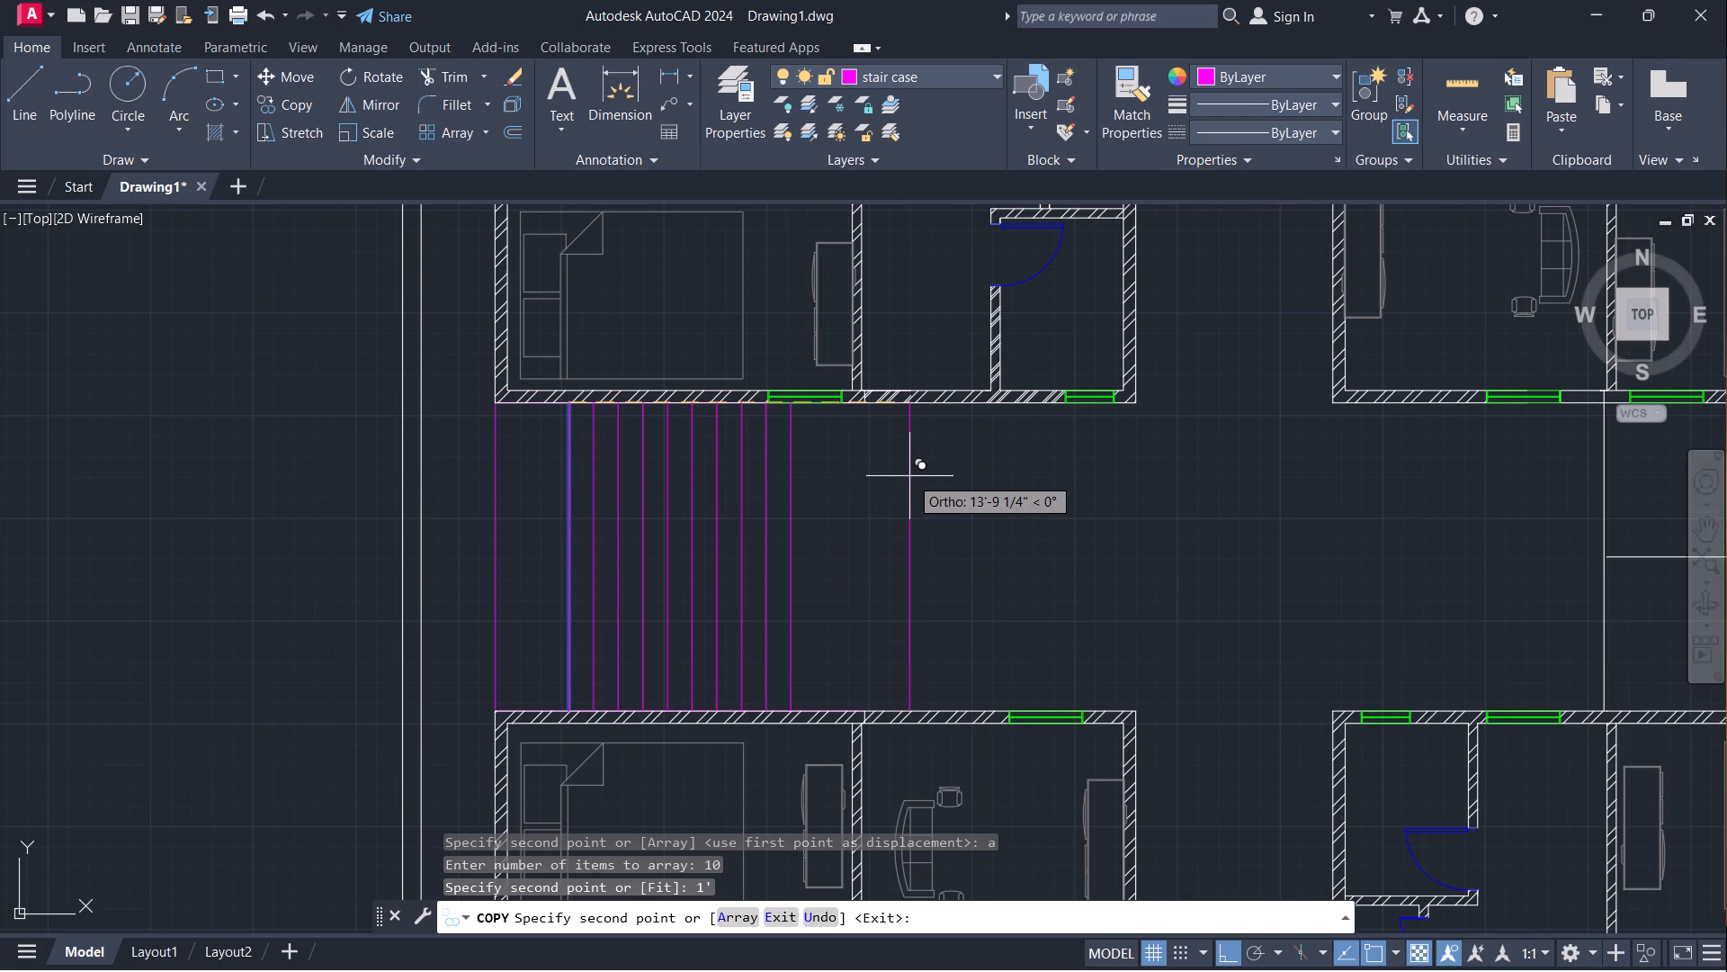
{"action": "key", "text": "Escape"}
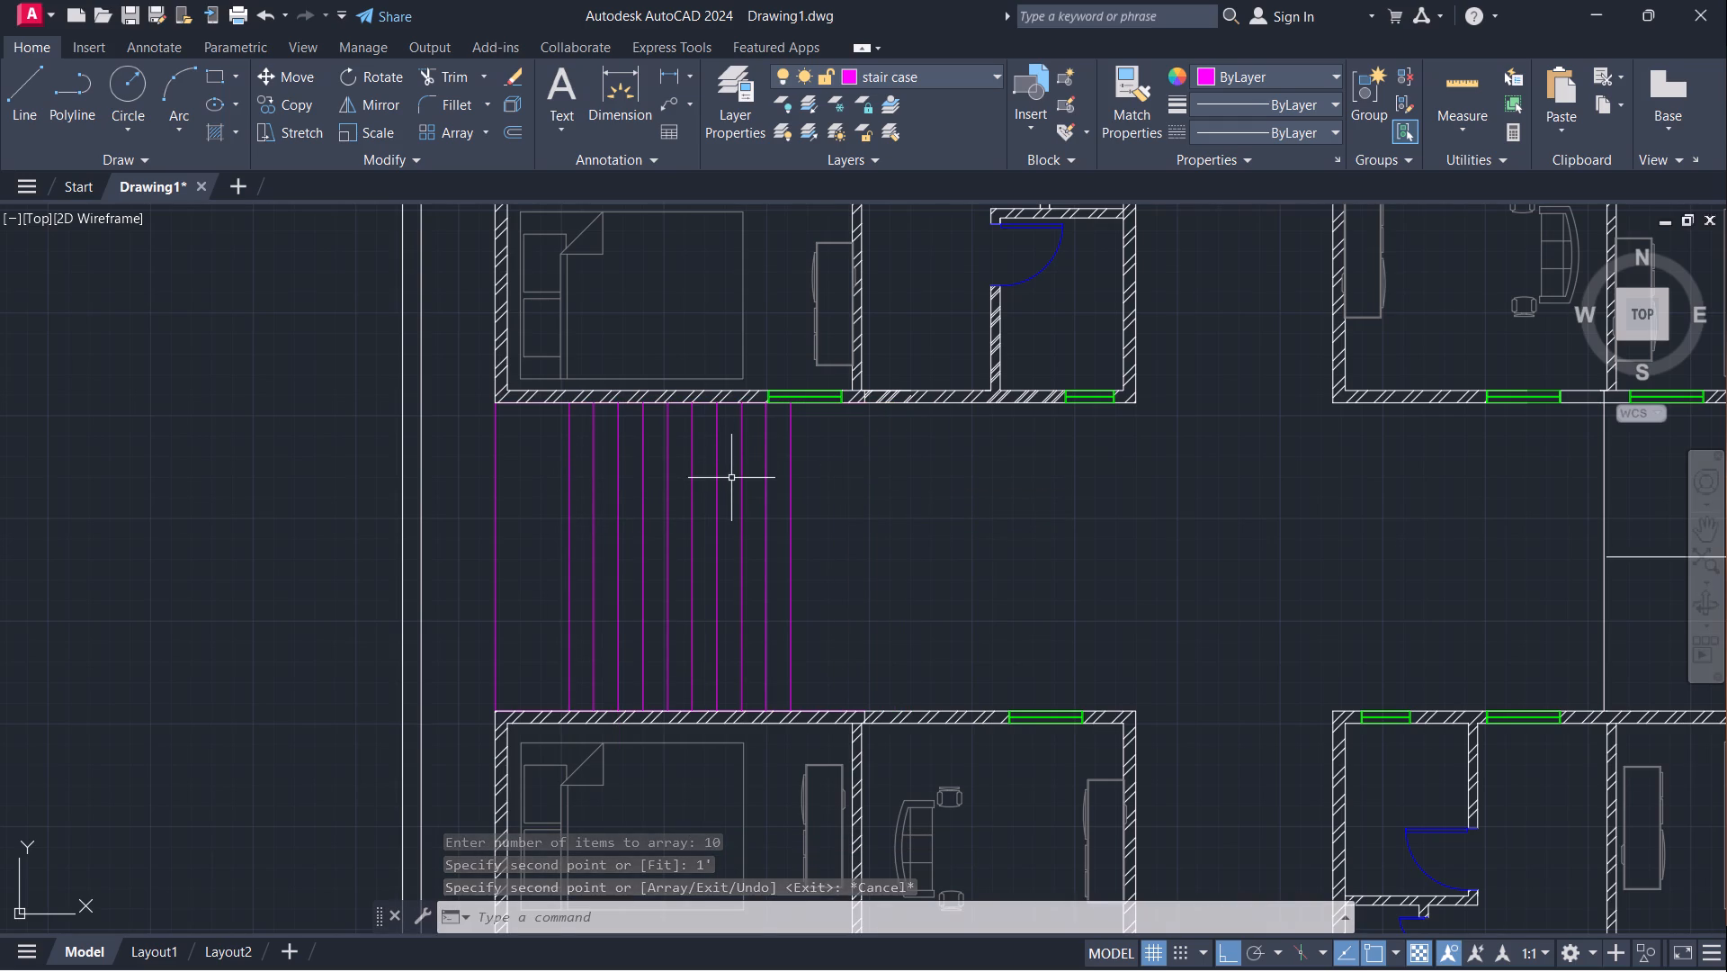
Offset the magenta line along the south block's wall northward by 4'3", and offset the result northward again by 4'3".
{"action": "left_click", "coordinate": [820, 709]}
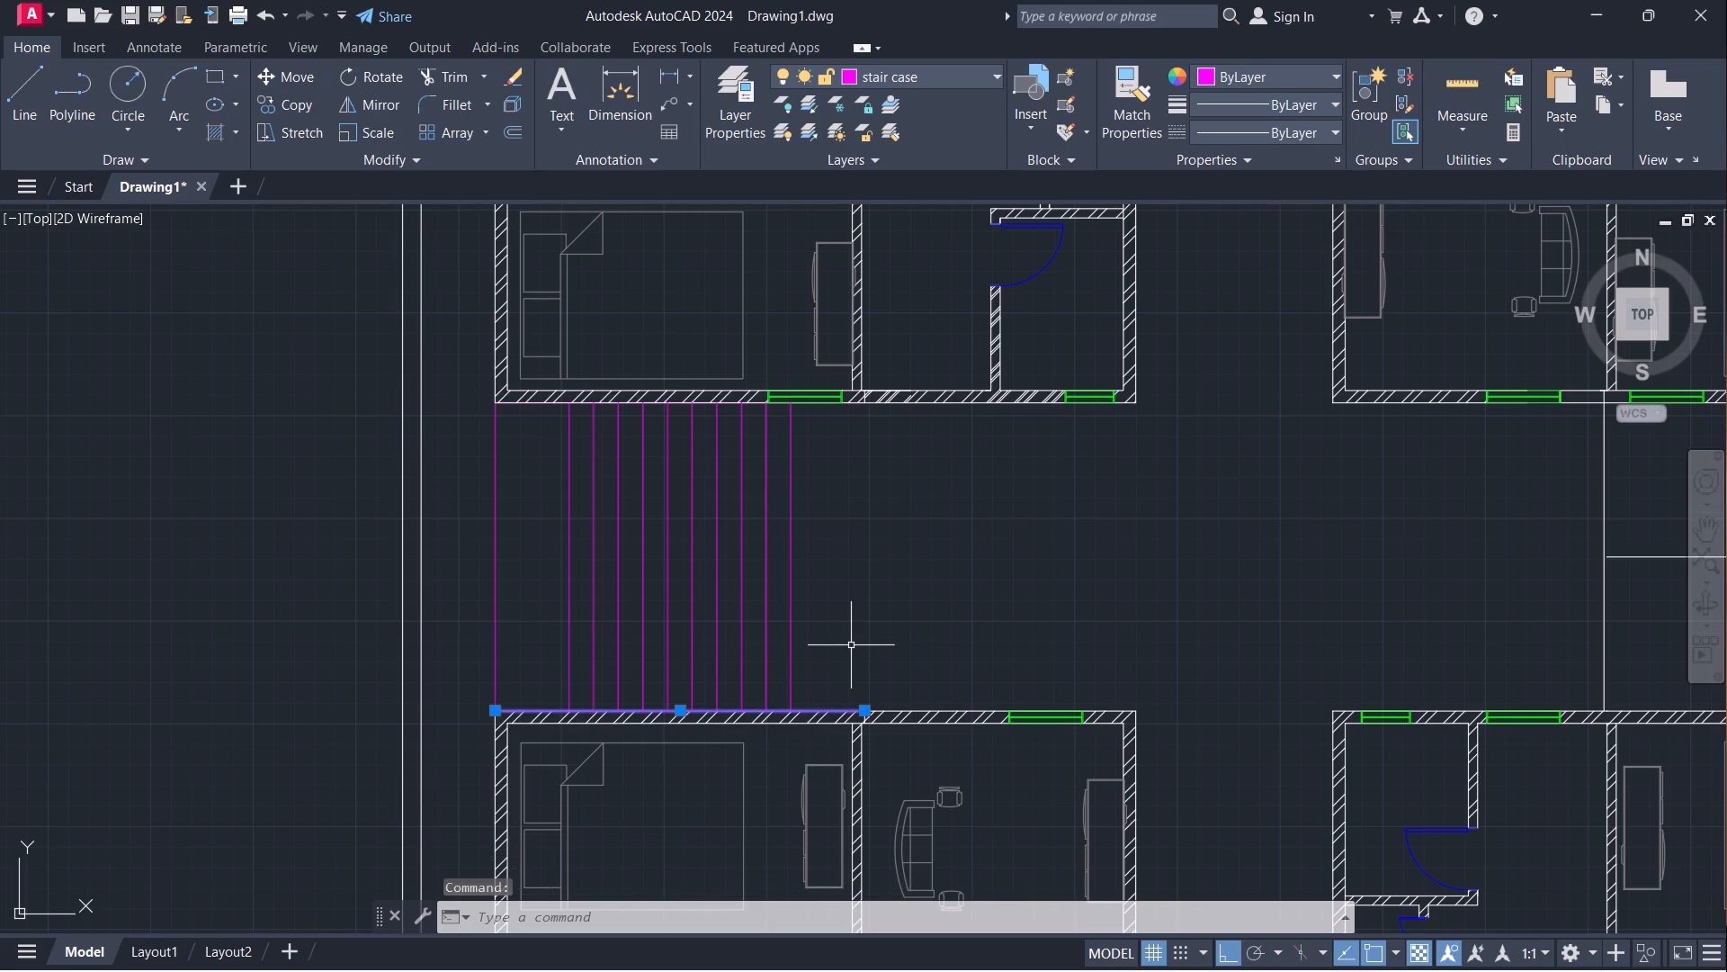
{"action": "key", "text": "o"}
{"action": "key", "text": "Return"}
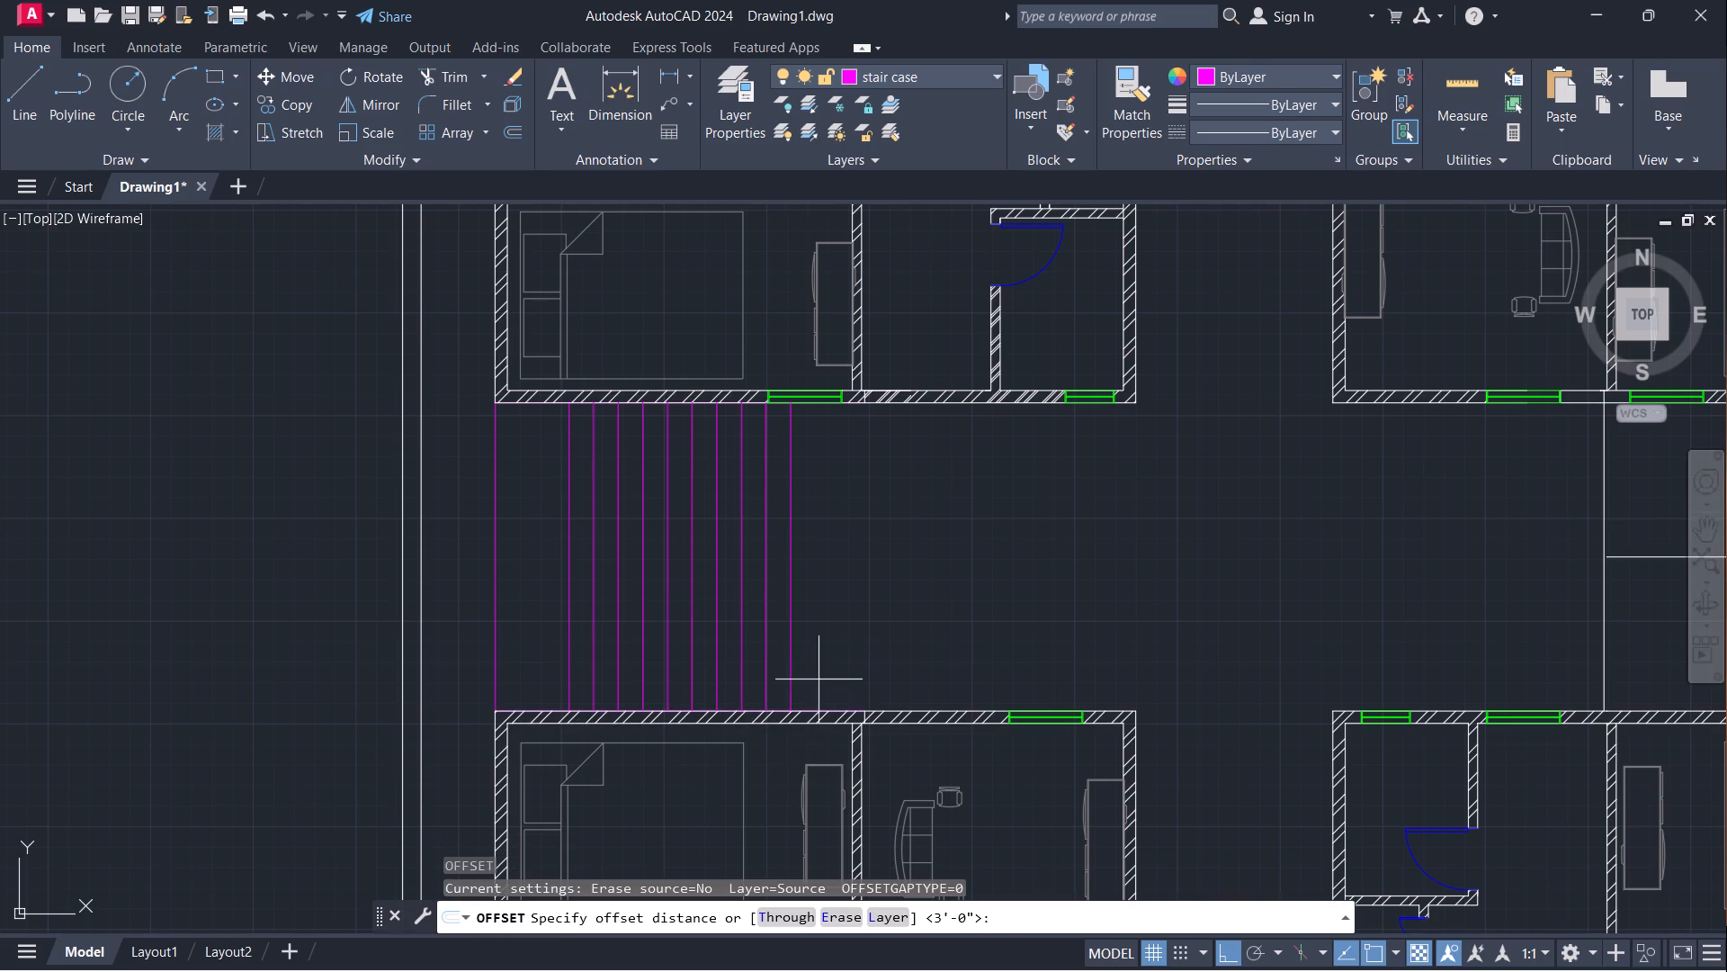
{"action": "left_click", "coordinate": [809, 706]}
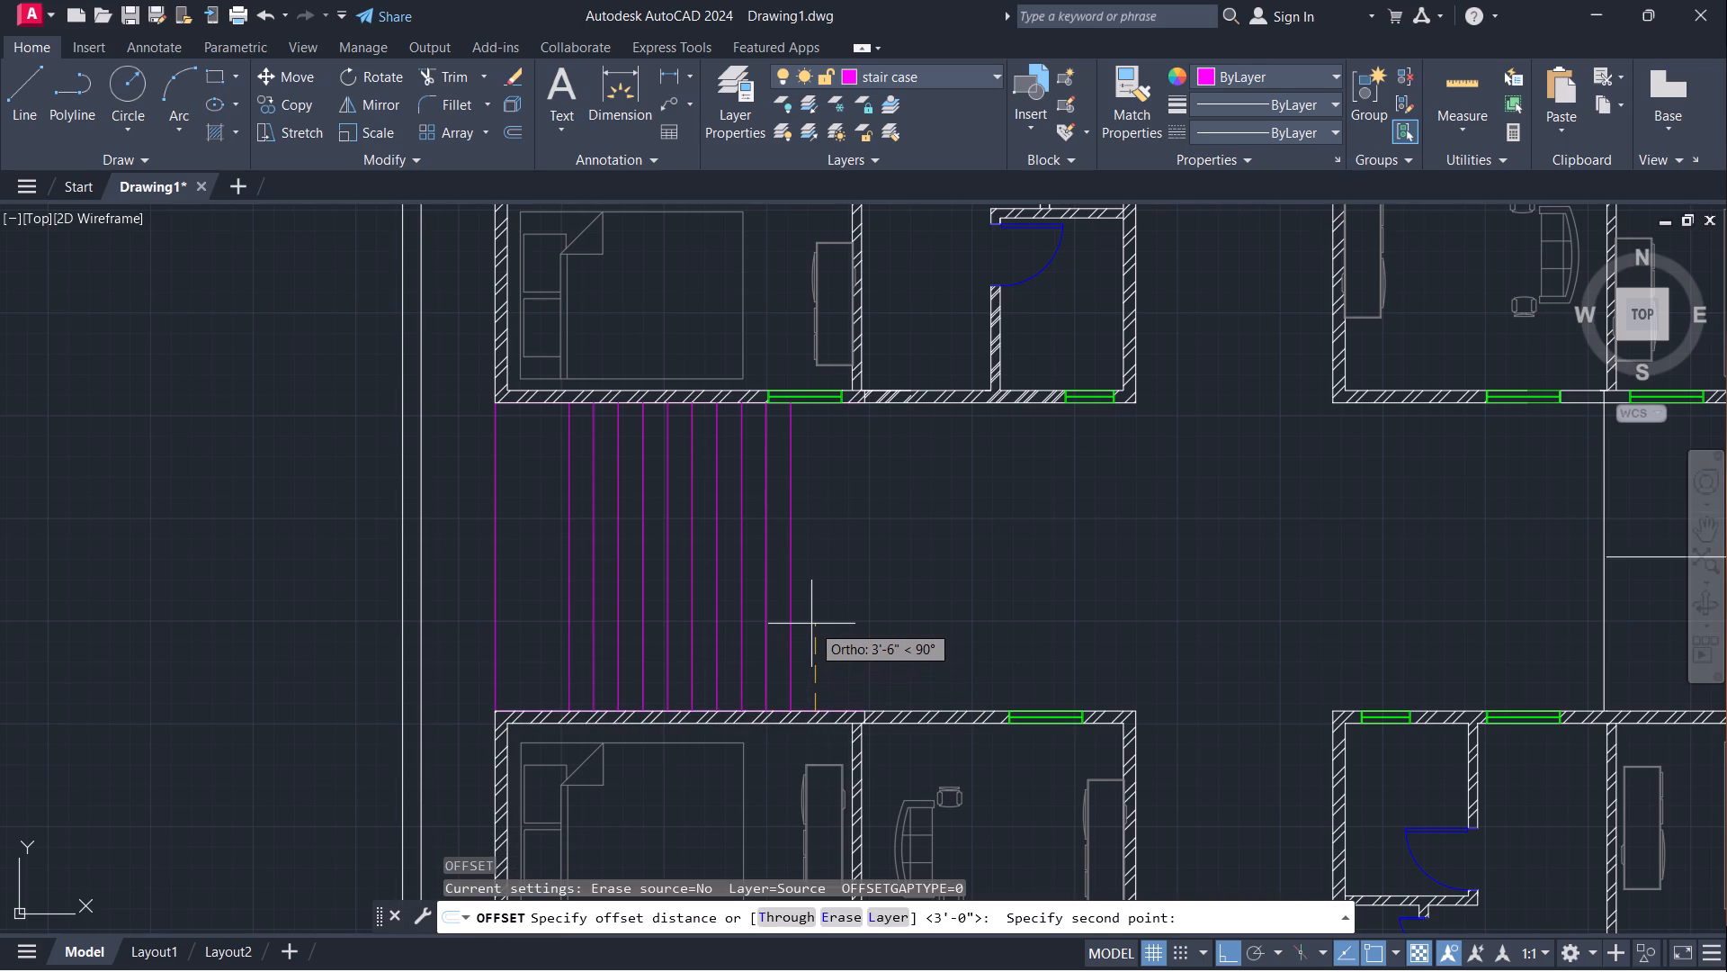
{"action": "type", "text": "4'3"}
{"action": "key", "text": "shift+quotedbl"}
{"action": "key", "text": "Return"}
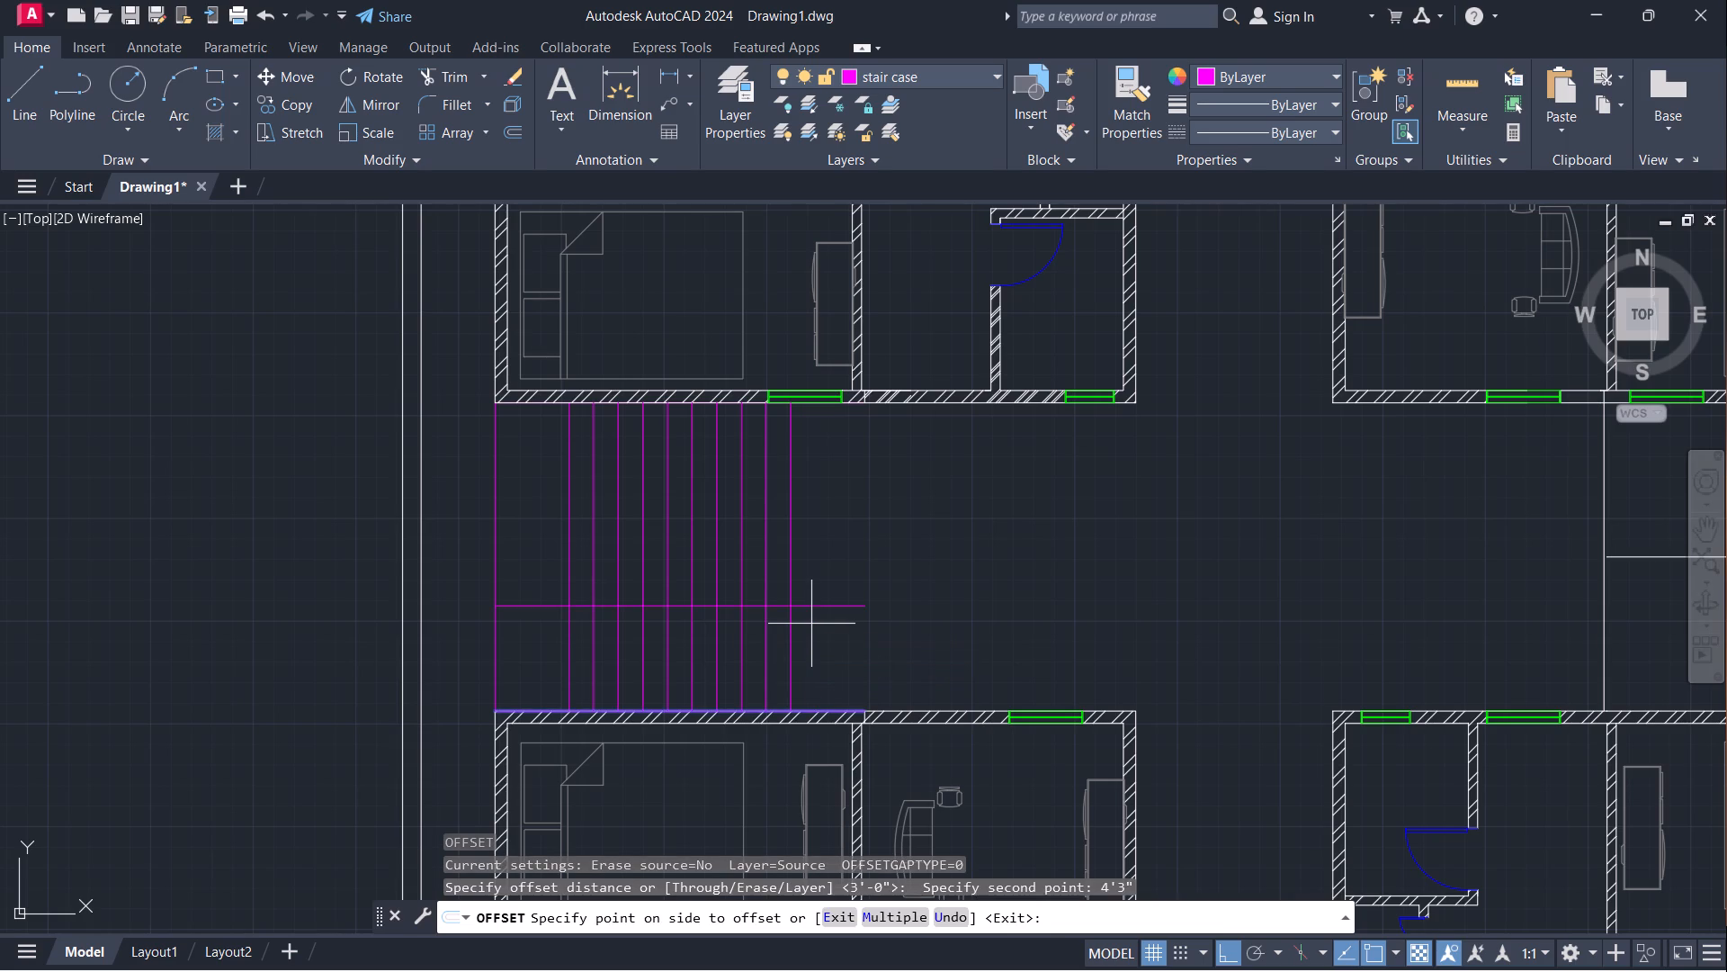
{"action": "left_click", "coordinate": [811, 624]}
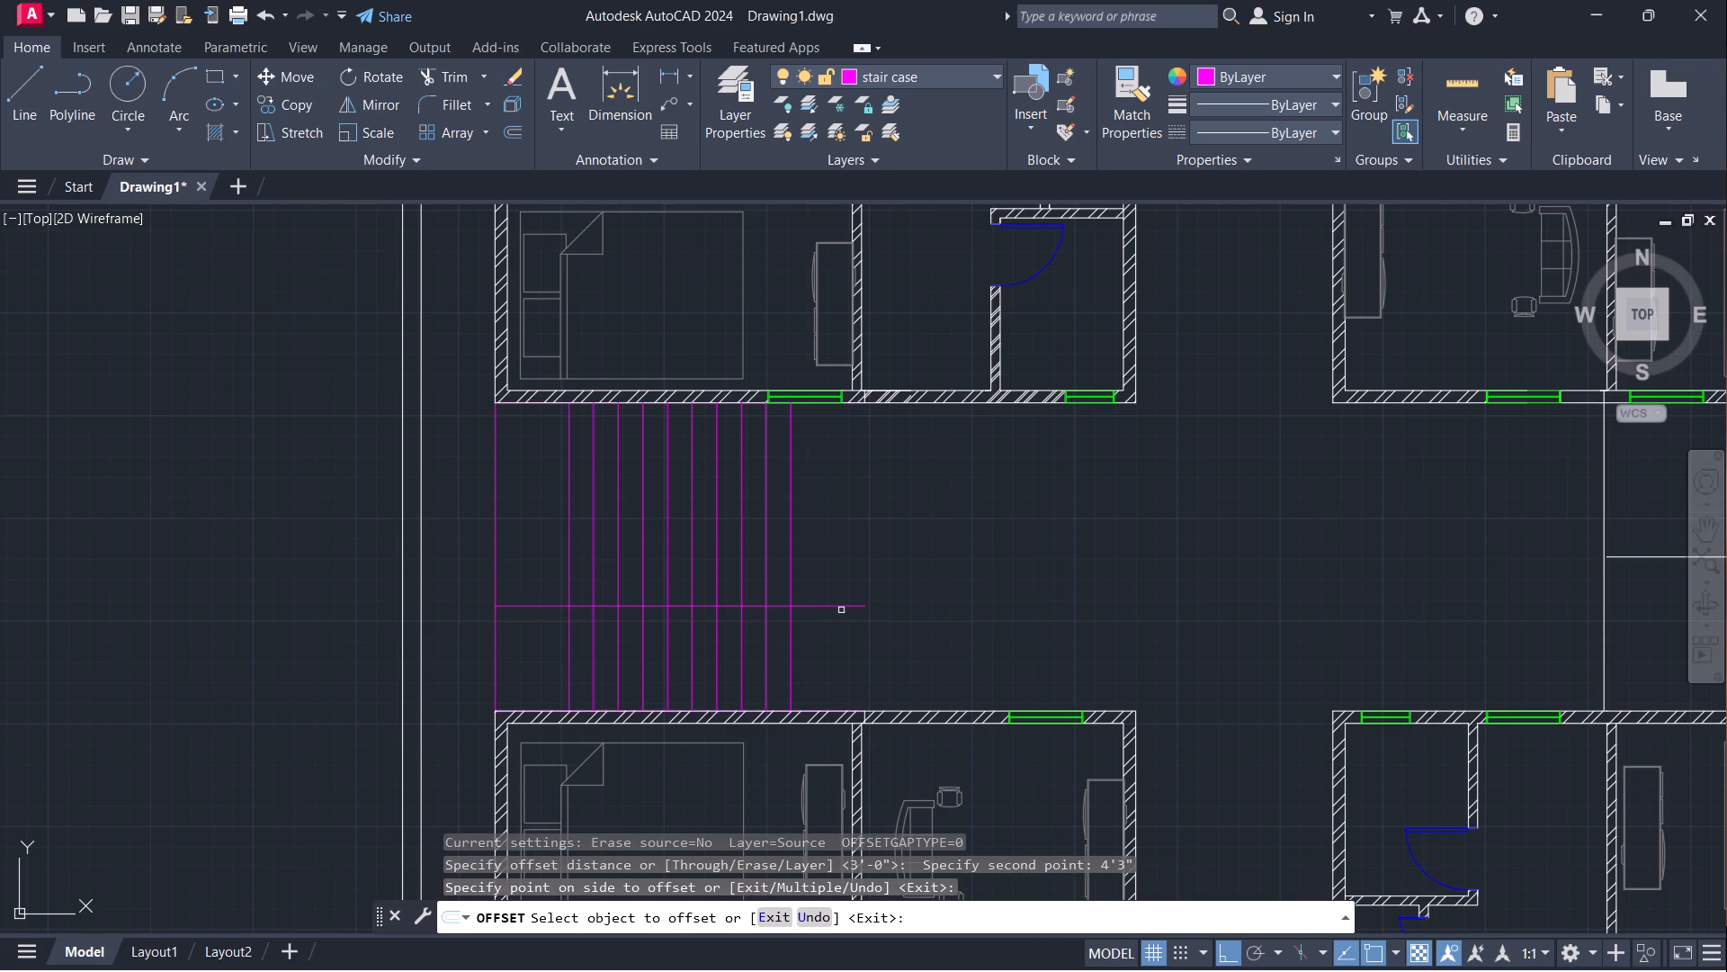
{"action": "left_click", "coordinate": [846, 604]}
{"action": "left_click", "coordinate": [849, 499]}
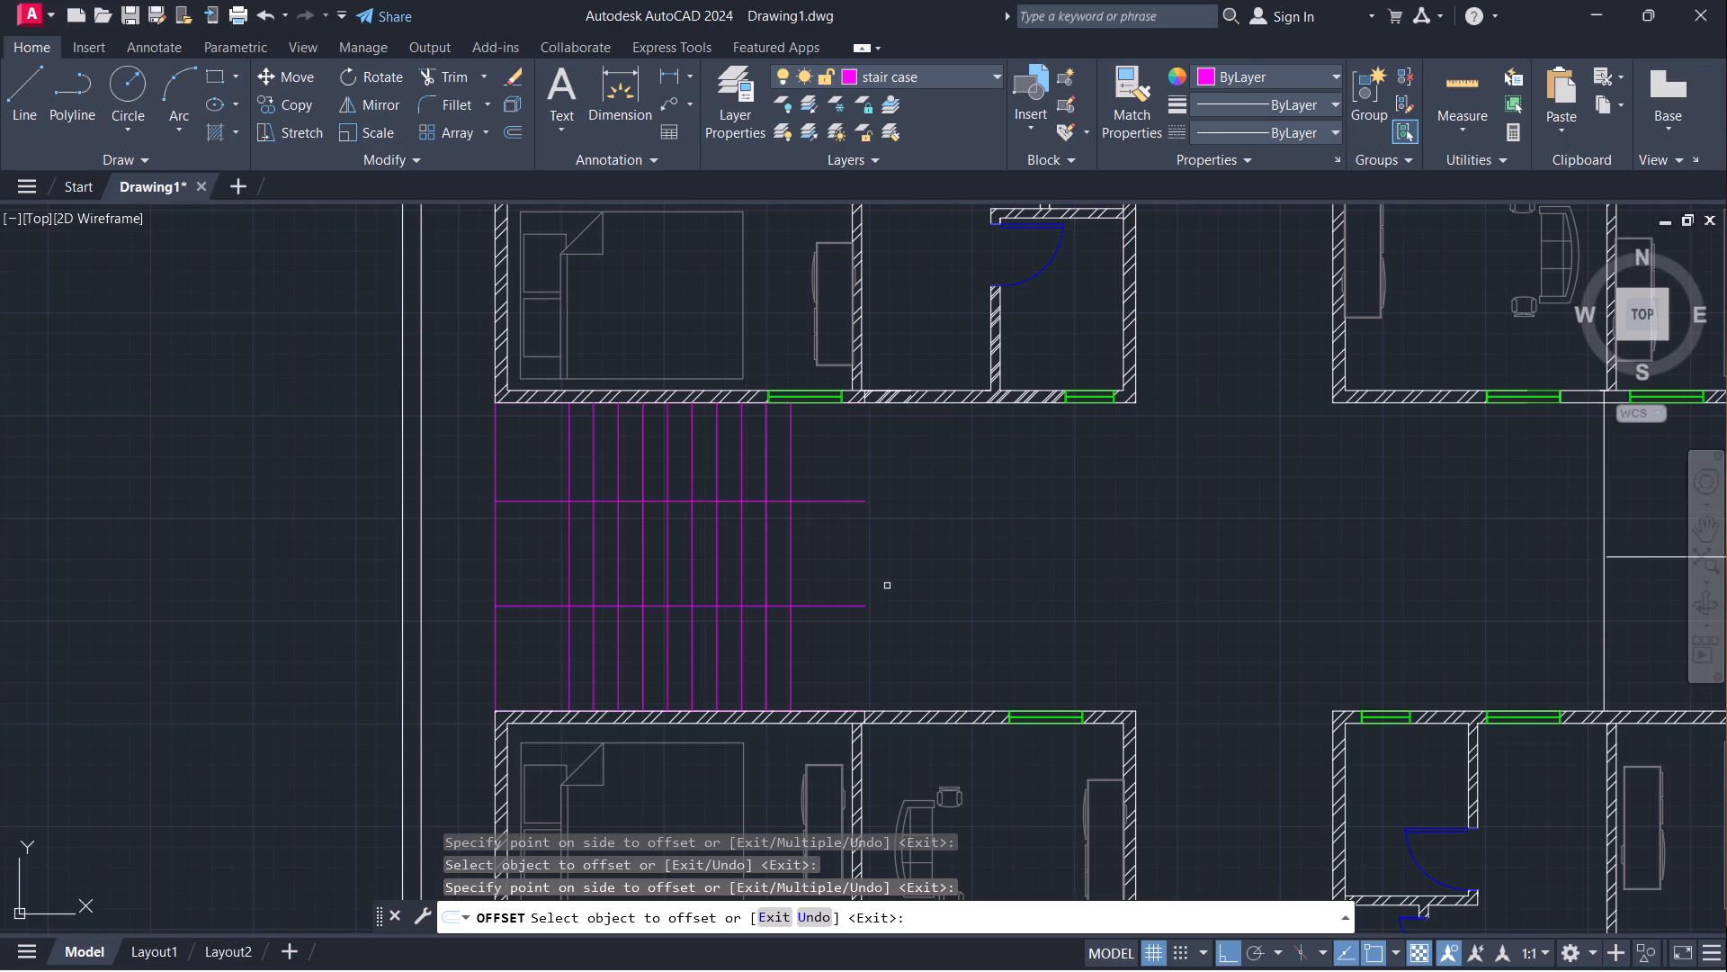
{"action": "key", "text": "space"}
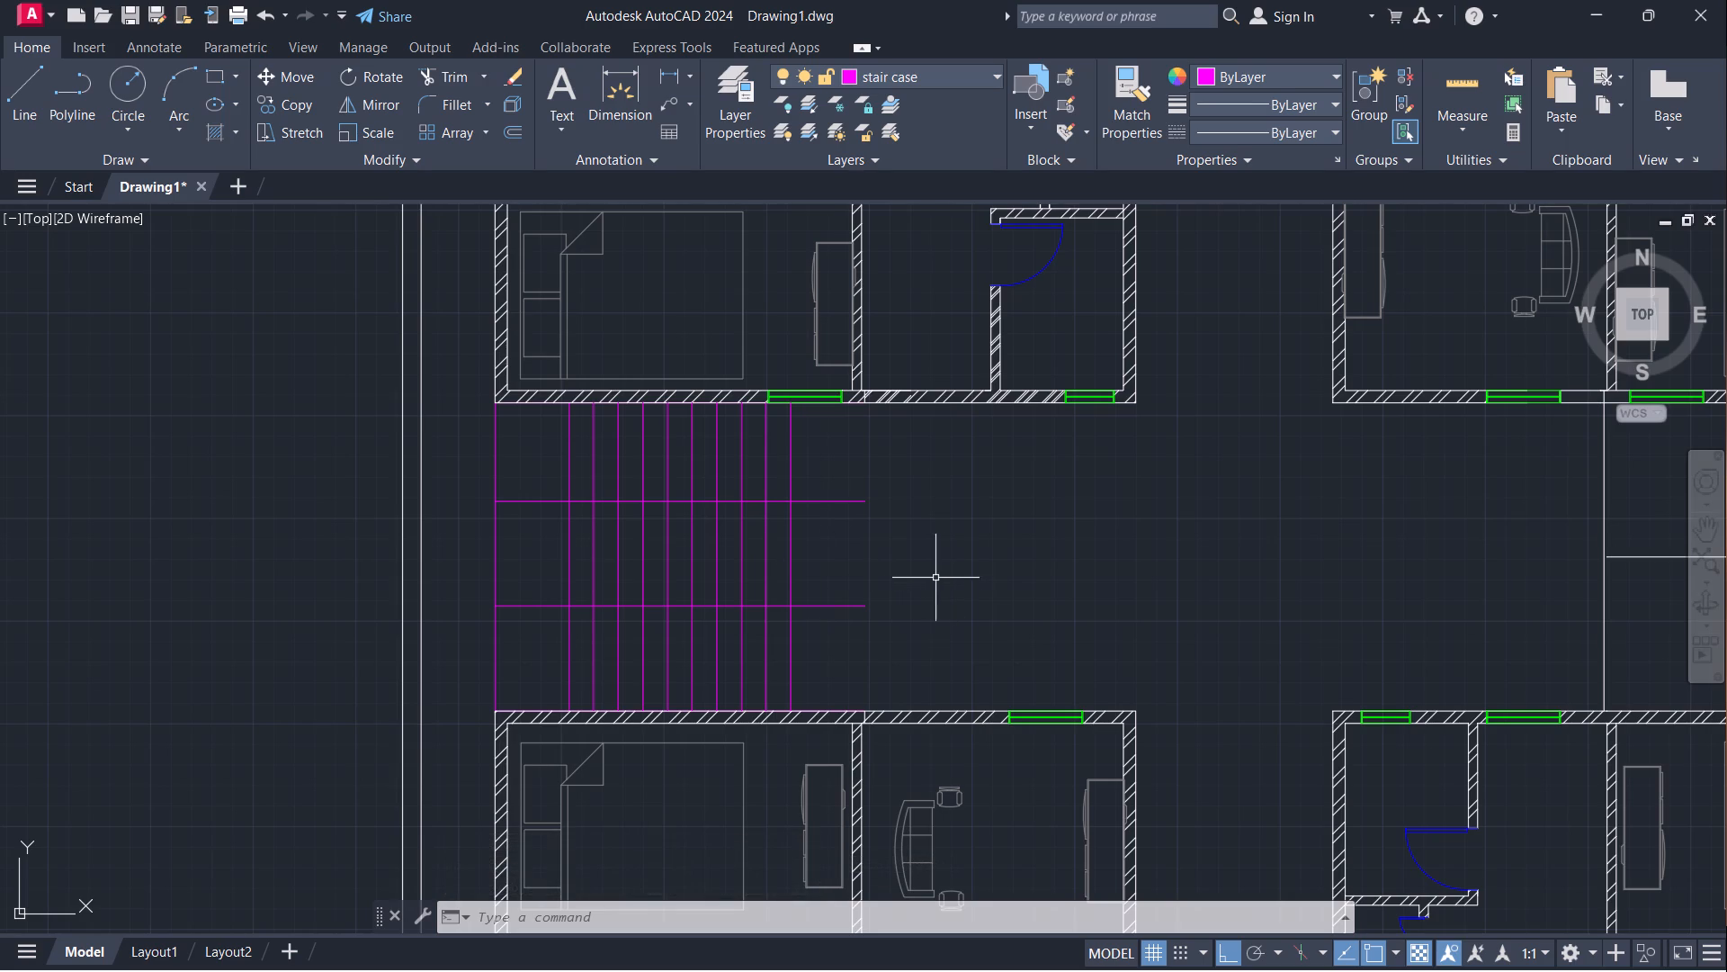
{"action": "key", "text": "Escape"}
Trim the two horizontal stair lines where they extend east past the last tread line.
{"action": "key", "text": "t"}
{"action": "key", "text": "r"}
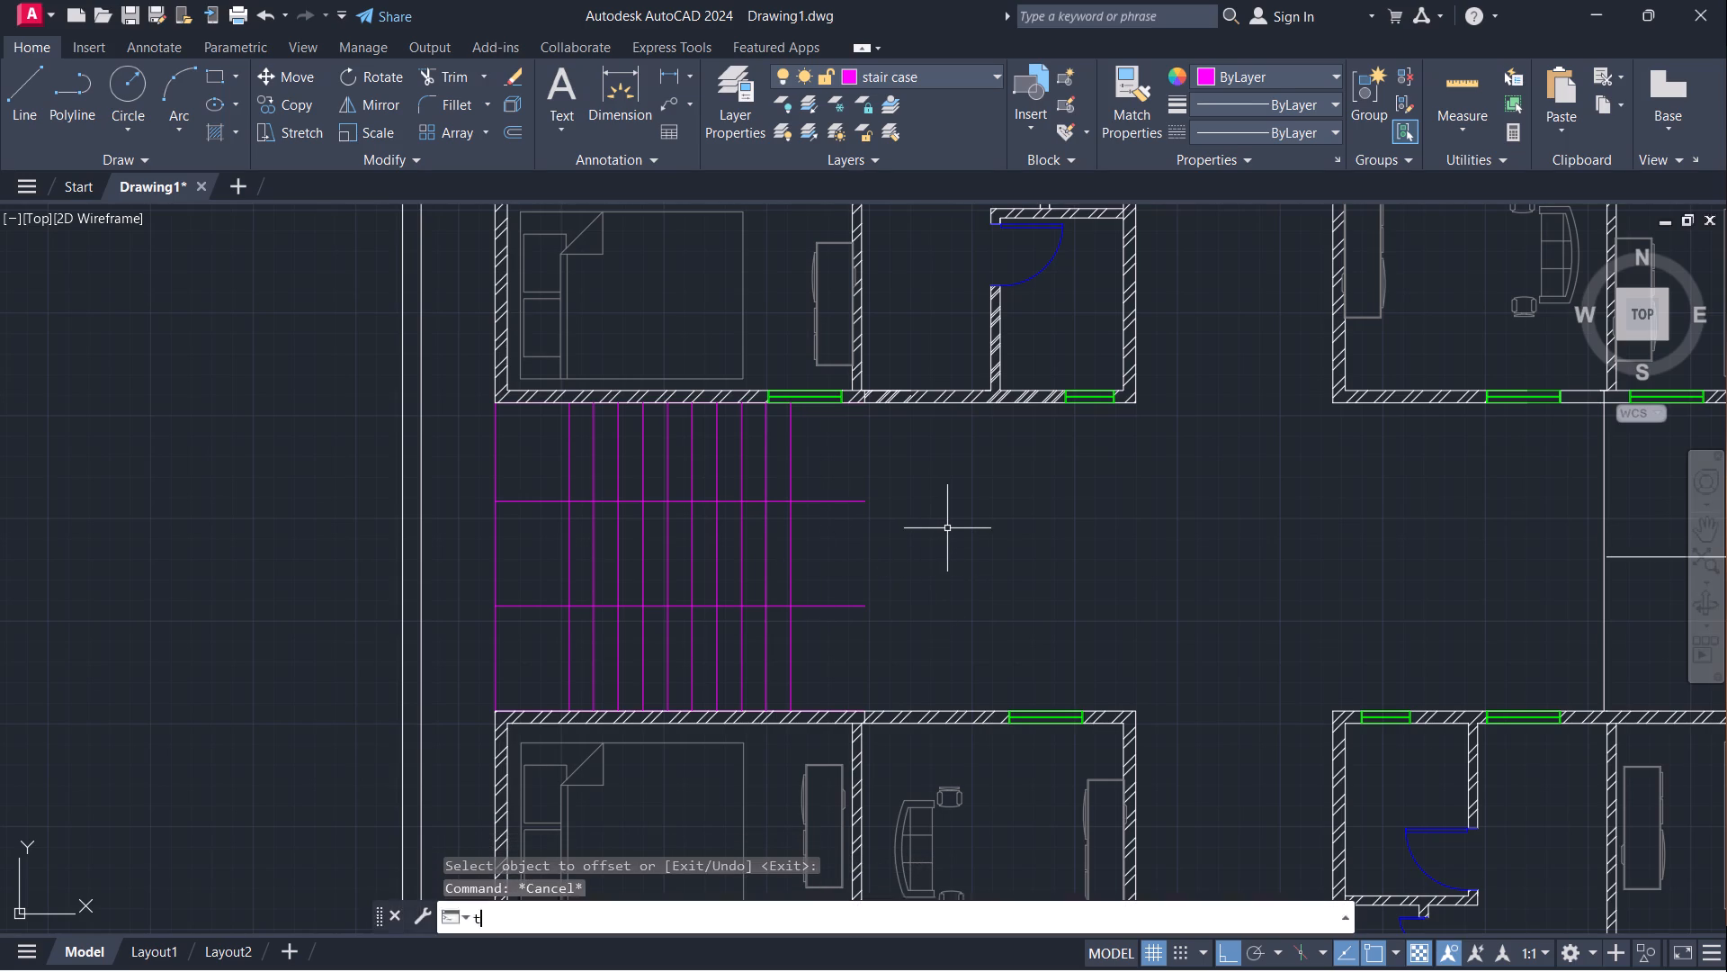
{"action": "key", "text": "Return"}
{"action": "left_click", "coordinate": [868, 501]}
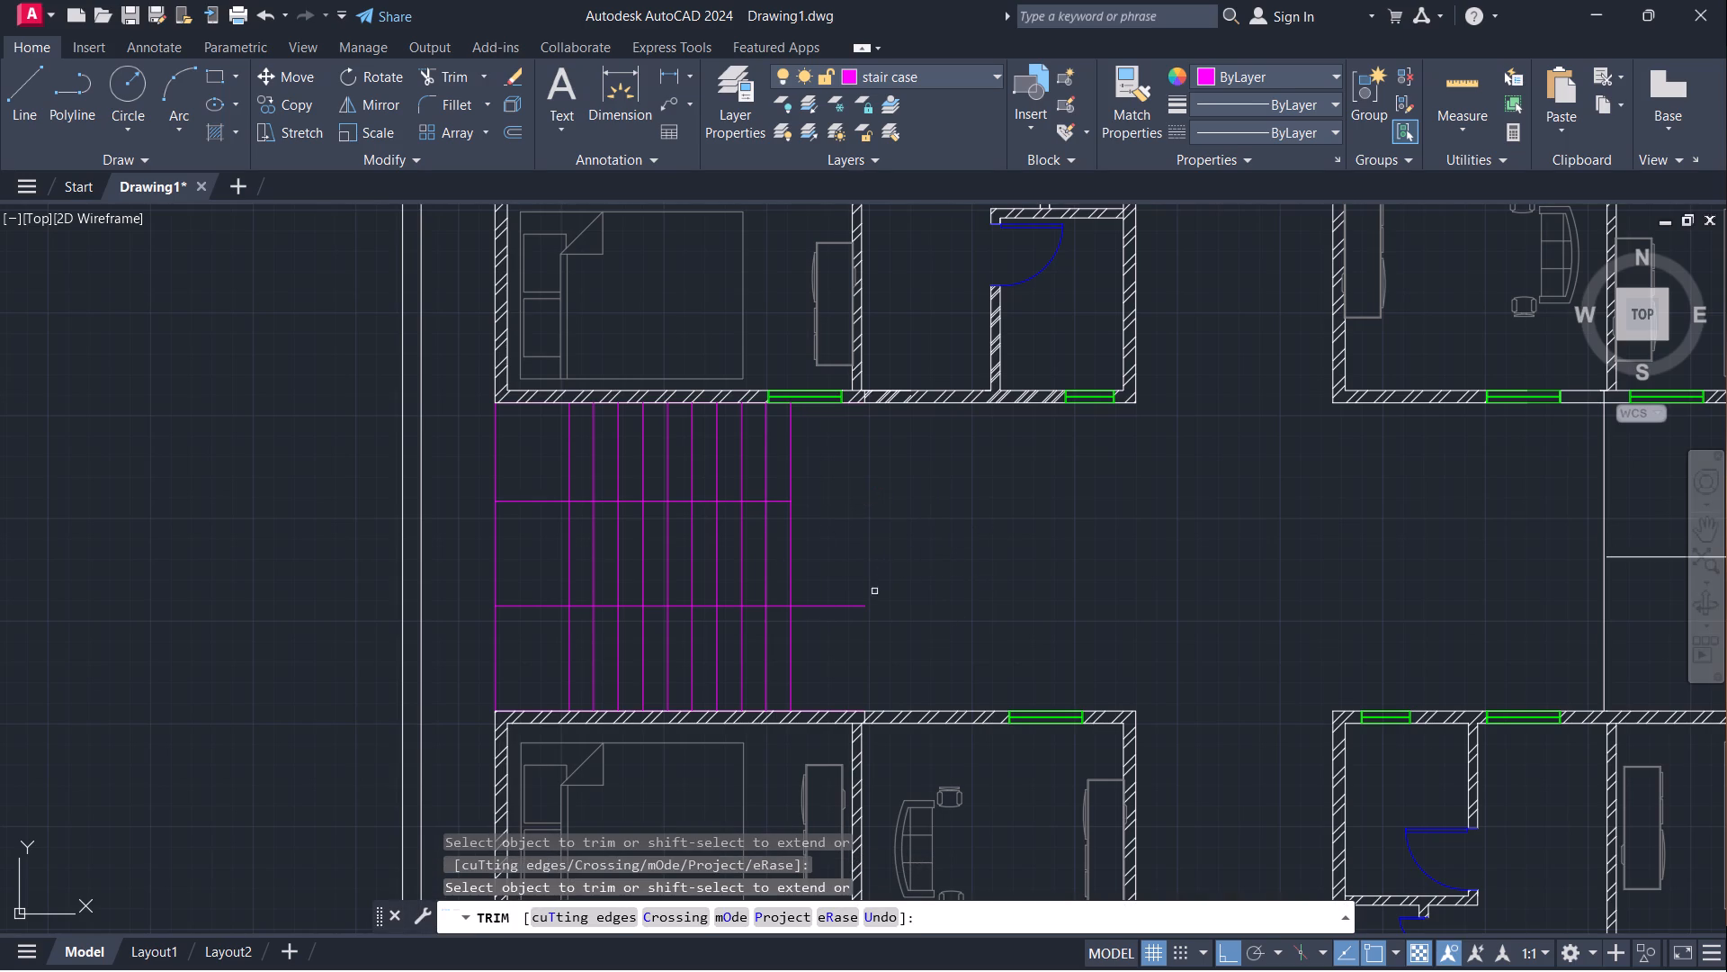
{"action": "left_click", "coordinate": [855, 604]}
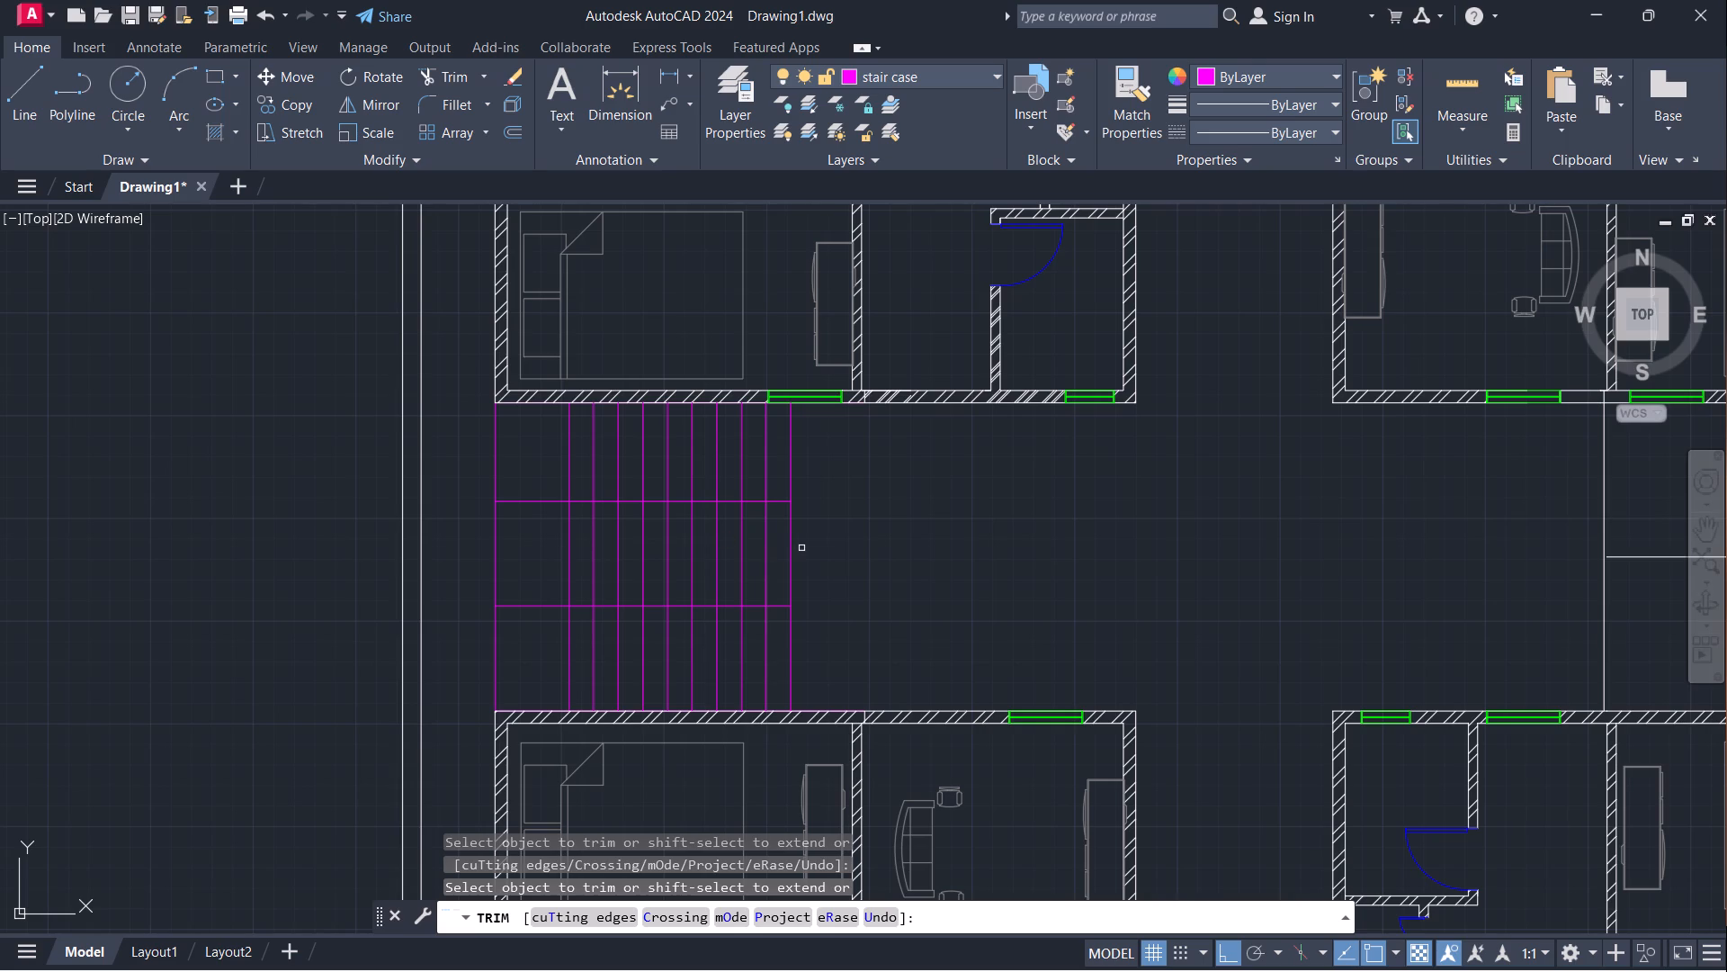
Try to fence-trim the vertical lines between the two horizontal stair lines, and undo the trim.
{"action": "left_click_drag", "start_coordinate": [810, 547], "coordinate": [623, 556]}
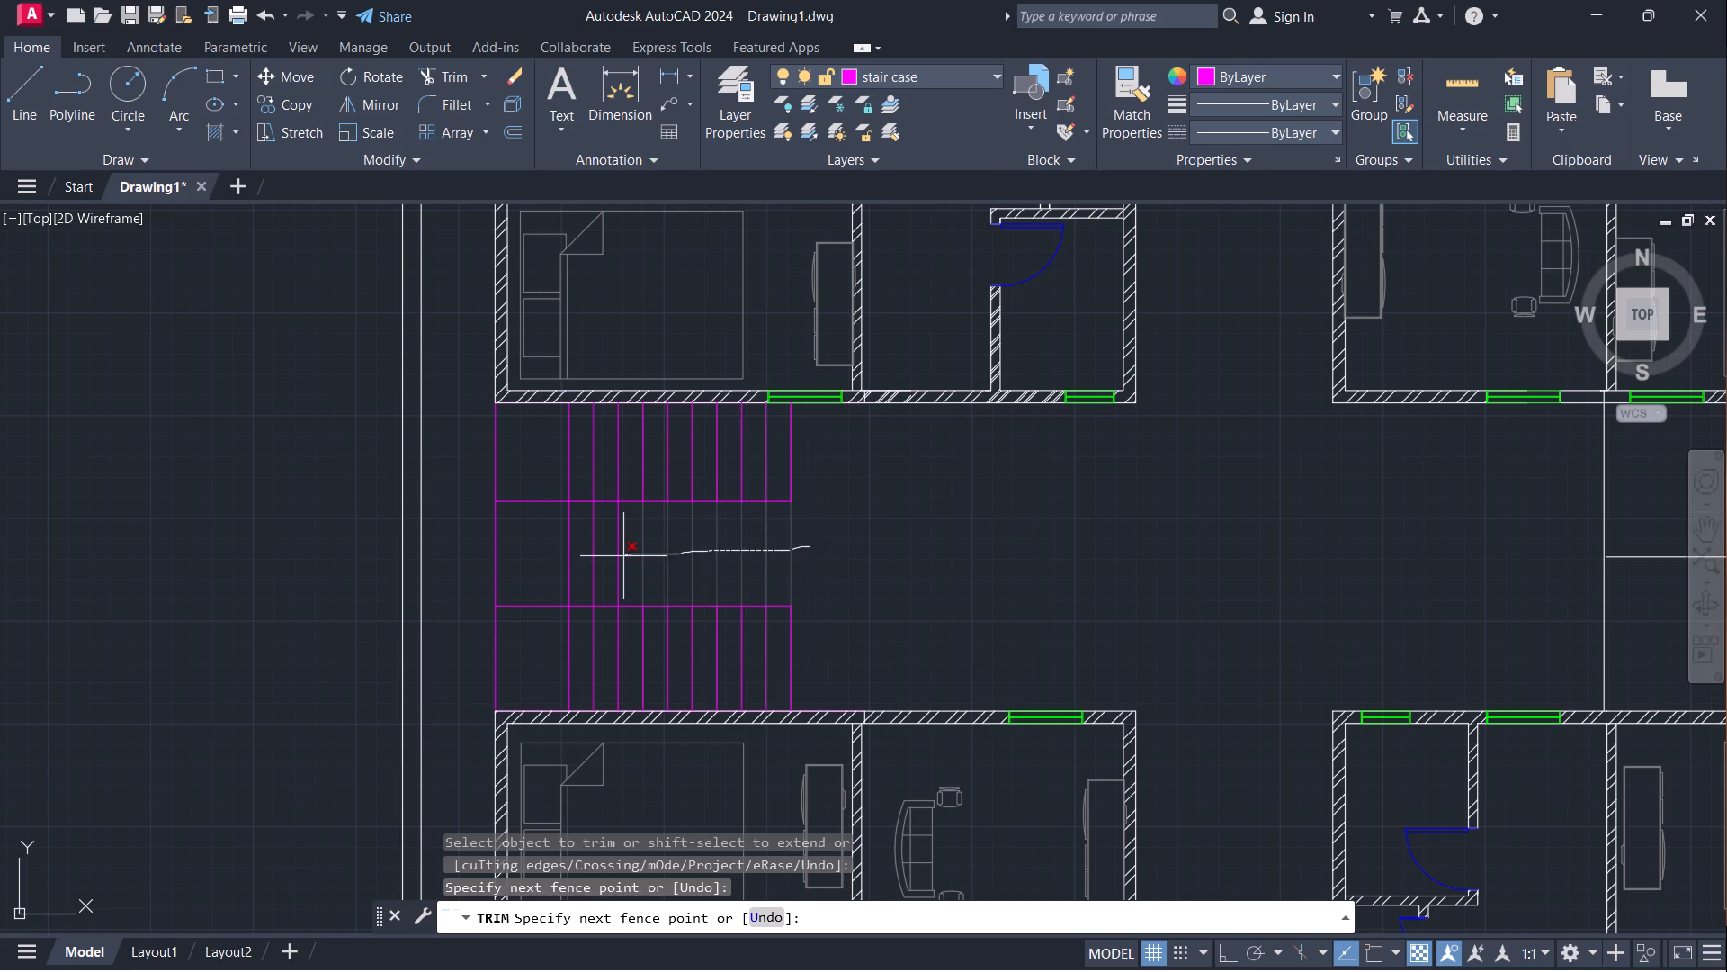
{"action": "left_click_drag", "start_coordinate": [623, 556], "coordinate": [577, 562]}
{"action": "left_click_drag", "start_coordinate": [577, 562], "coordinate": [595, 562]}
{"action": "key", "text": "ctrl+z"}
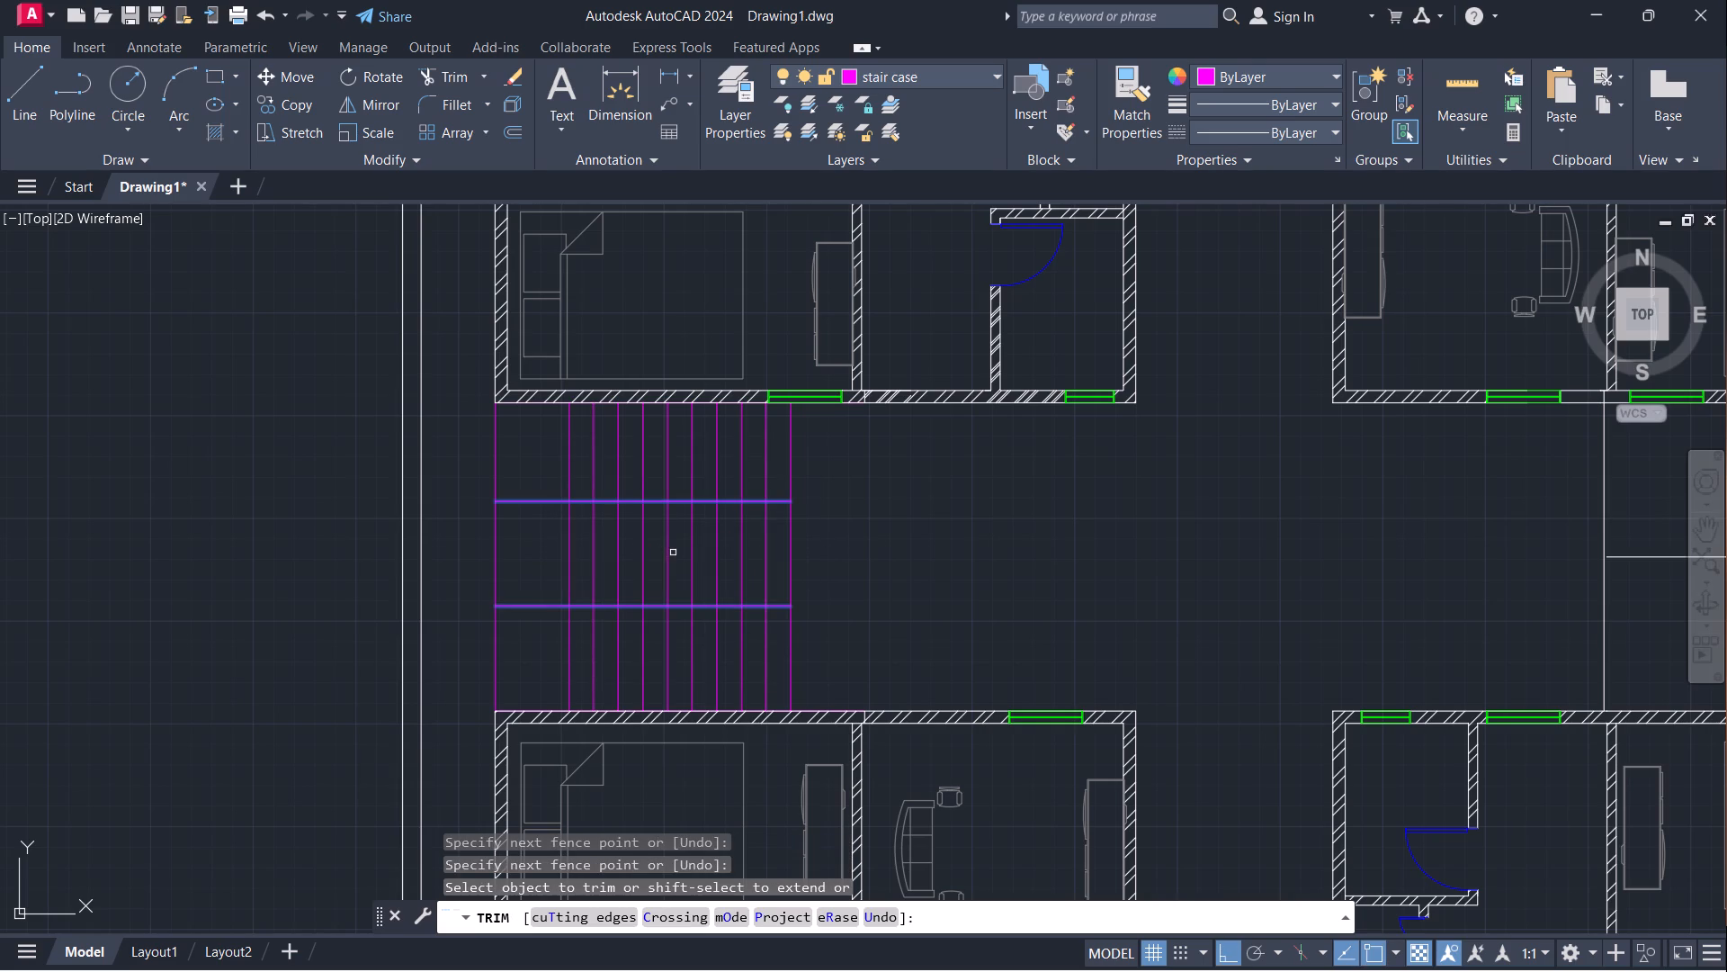
Fence-trim the nine tread lines between the two horizontal stair lines, leaving the landing's edge line intact.
{"action": "left_click_drag", "start_coordinate": [827, 538], "coordinate": [639, 555]}
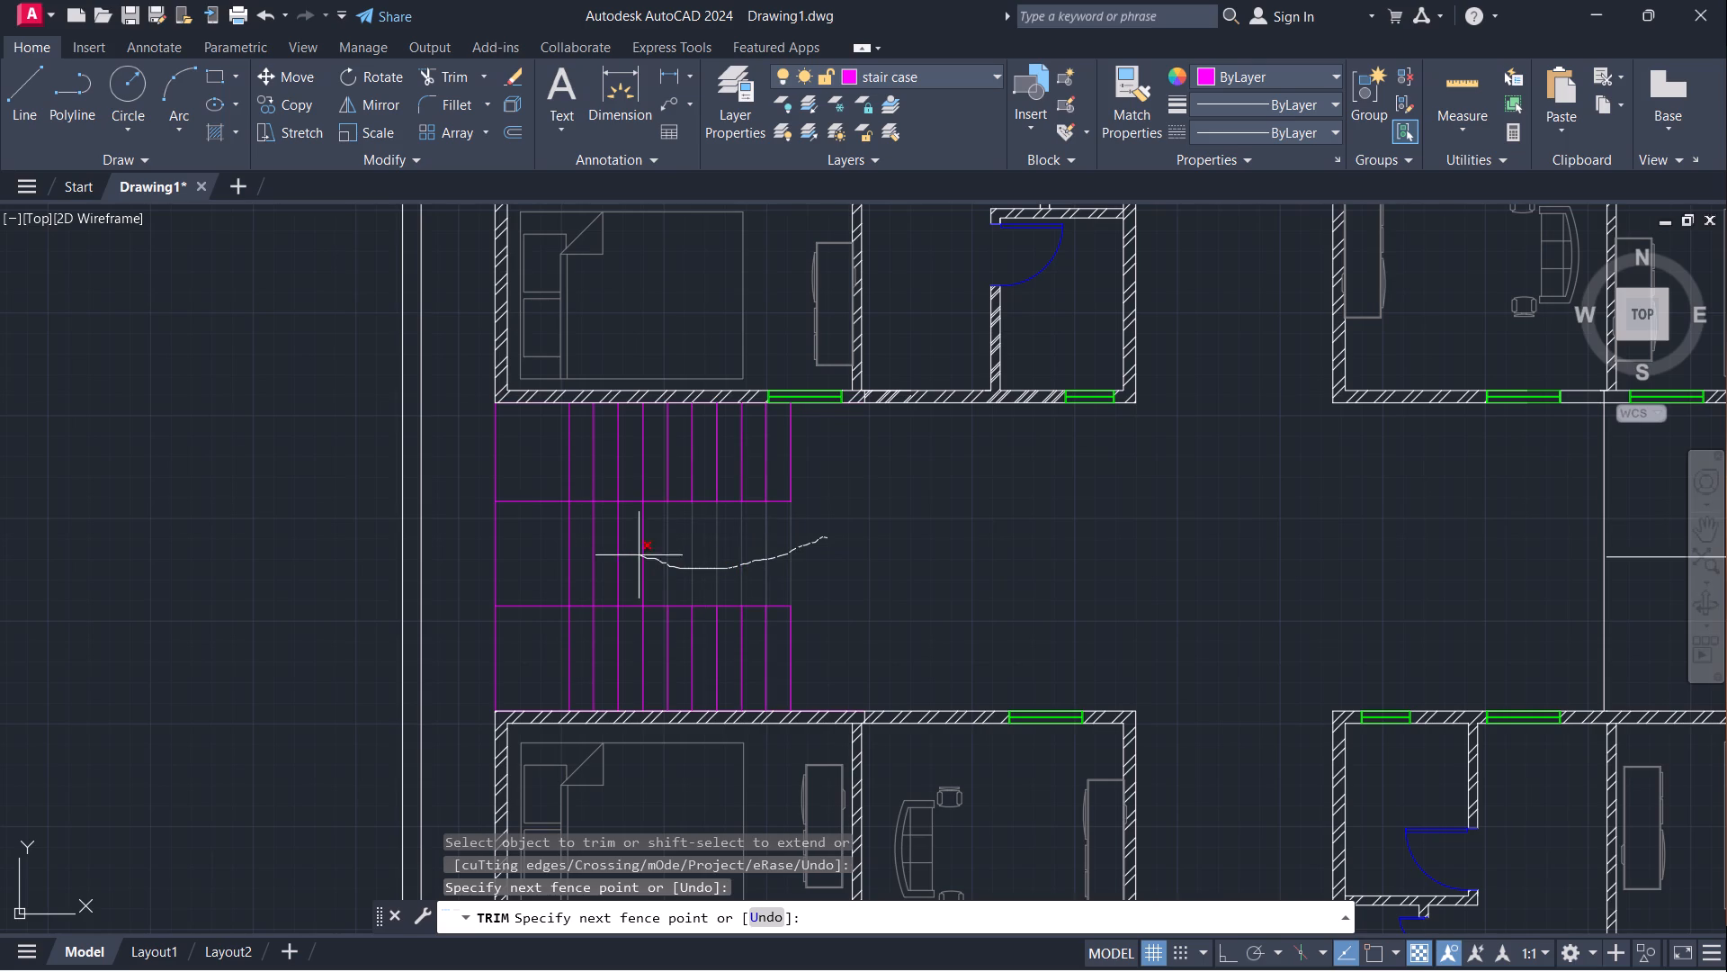
{"action": "left_click_drag", "start_coordinate": [639, 555], "coordinate": [586, 549]}
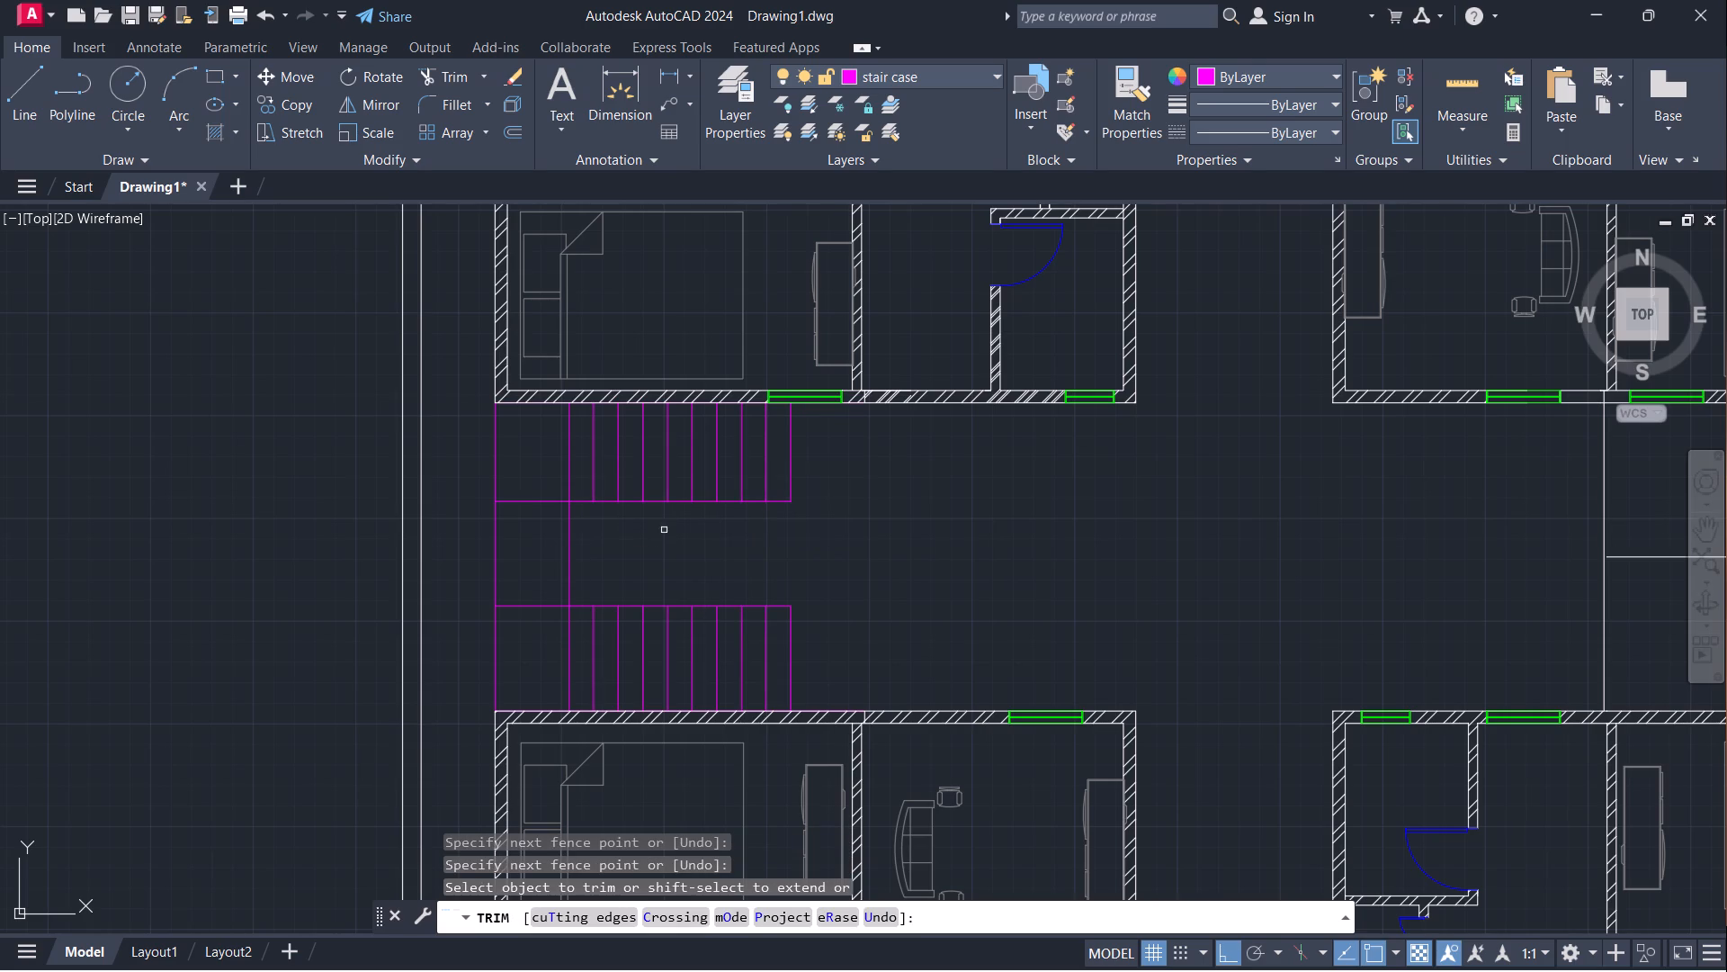
{"action": "middle_click_drag", "start_coordinate": [906, 539], "coordinate": [1001, 514]}
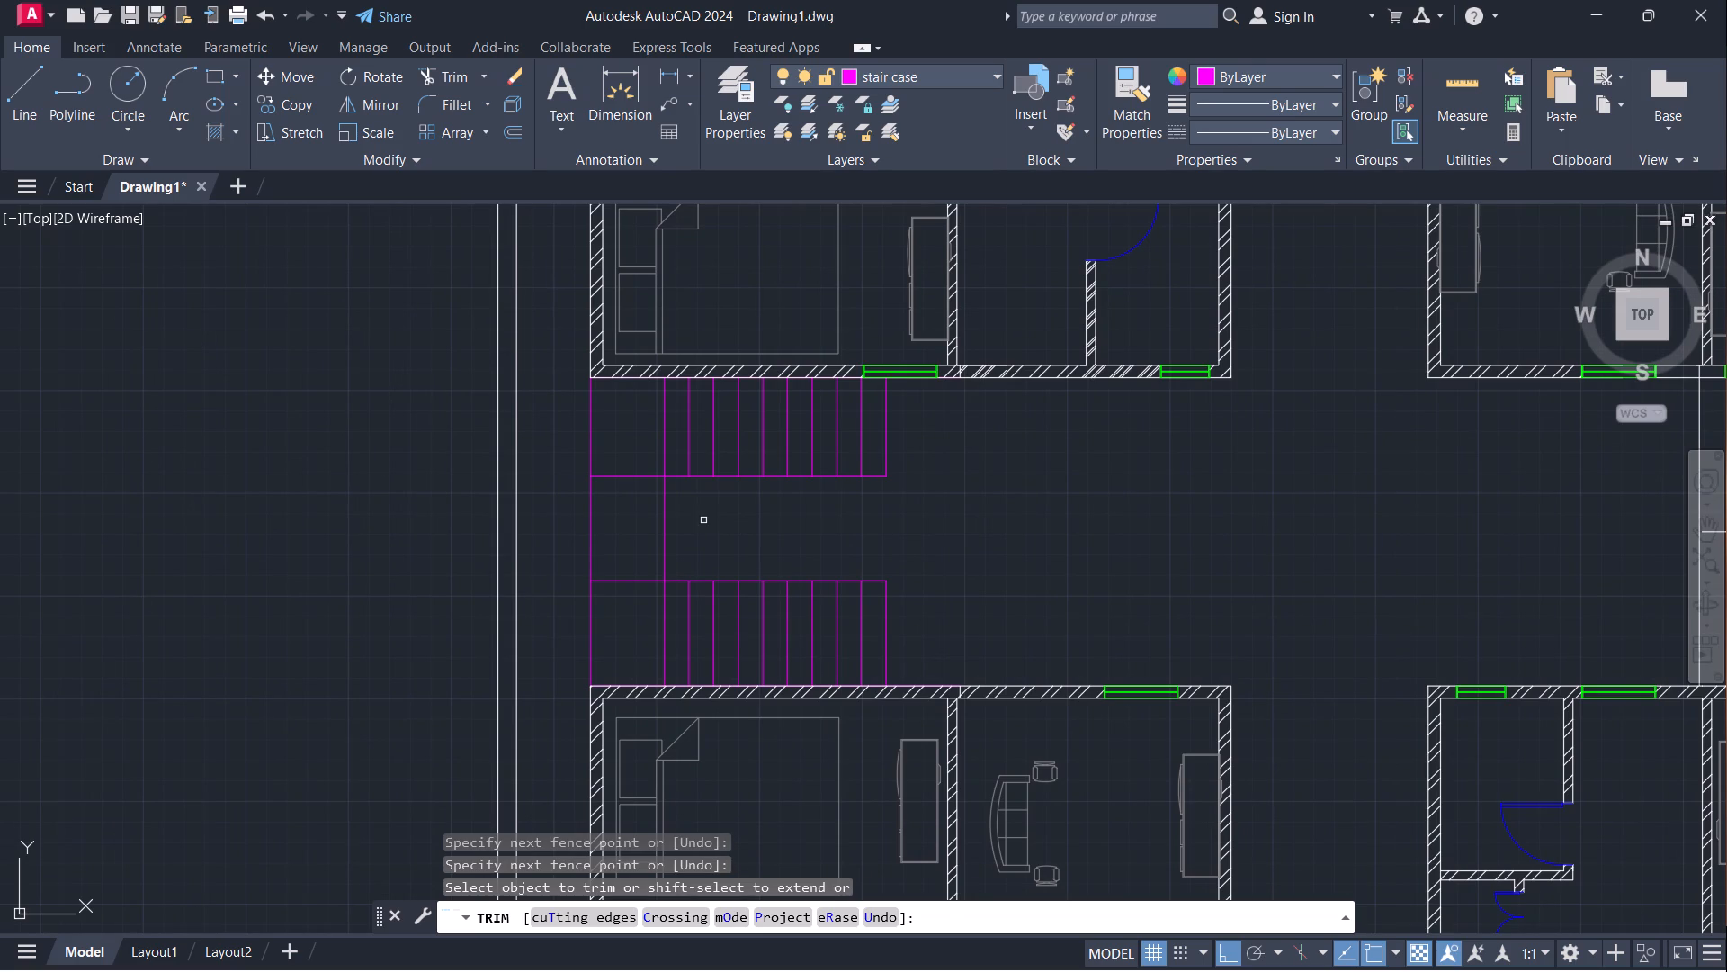
{"action": "scroll", "coordinate": [711, 522], "scroll_direction": "up", "scroll_amount": 2}
{"action": "key", "text": "Escape"}
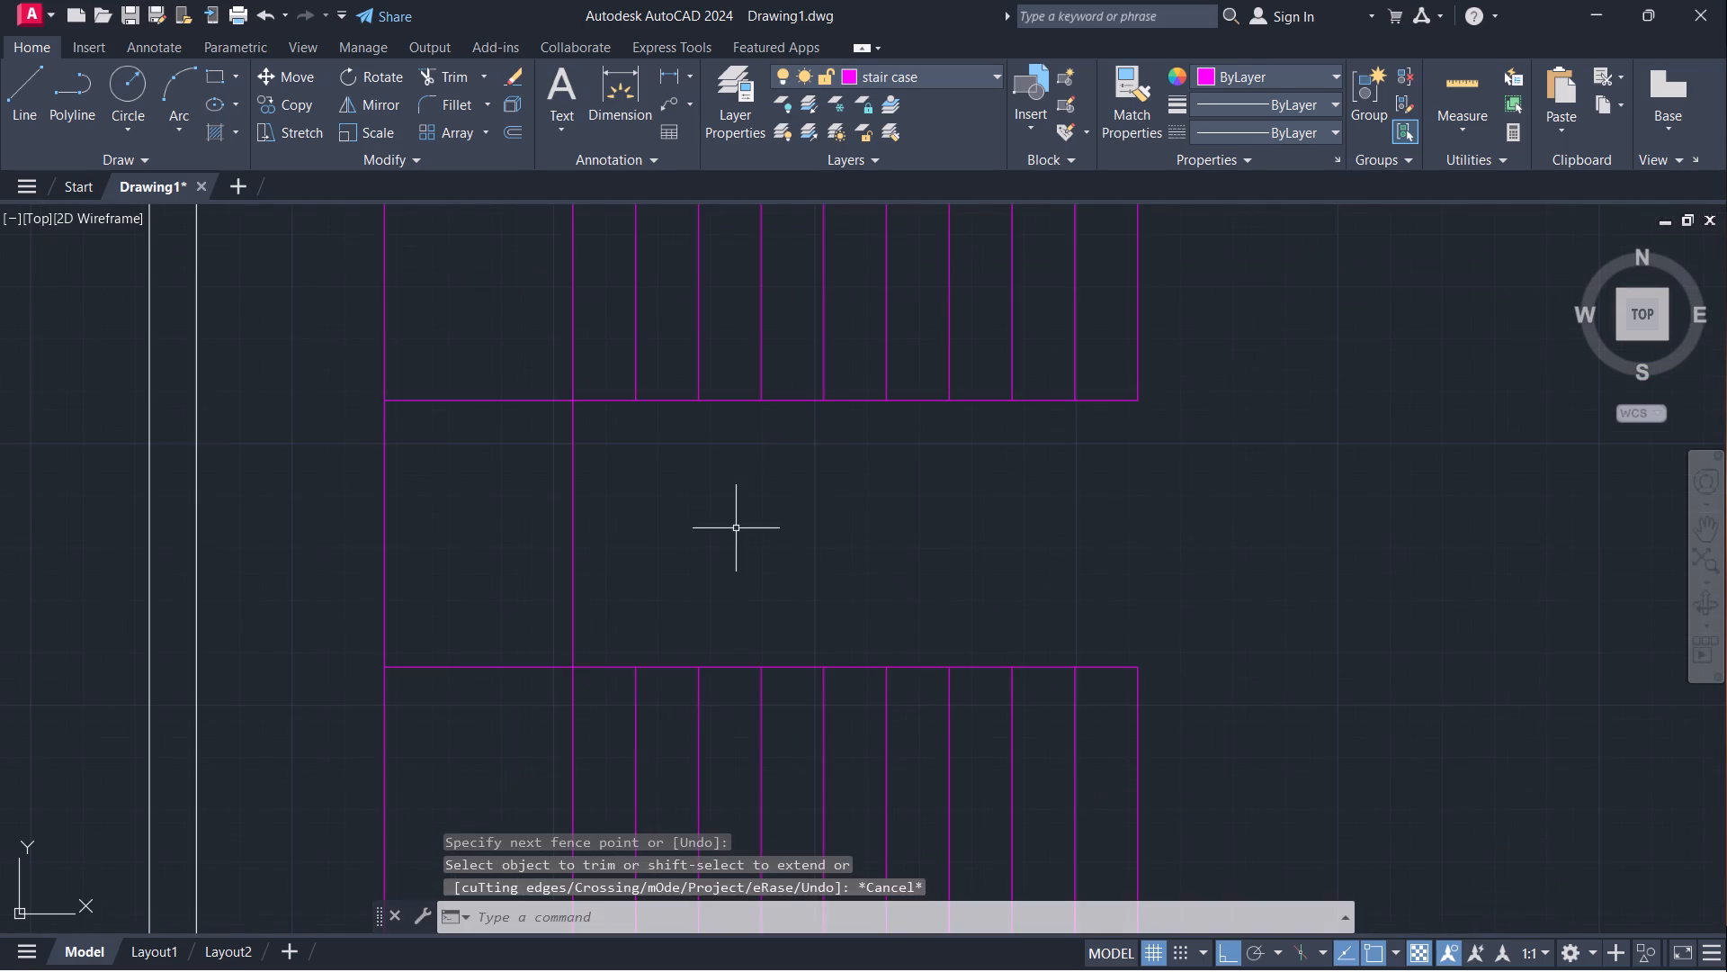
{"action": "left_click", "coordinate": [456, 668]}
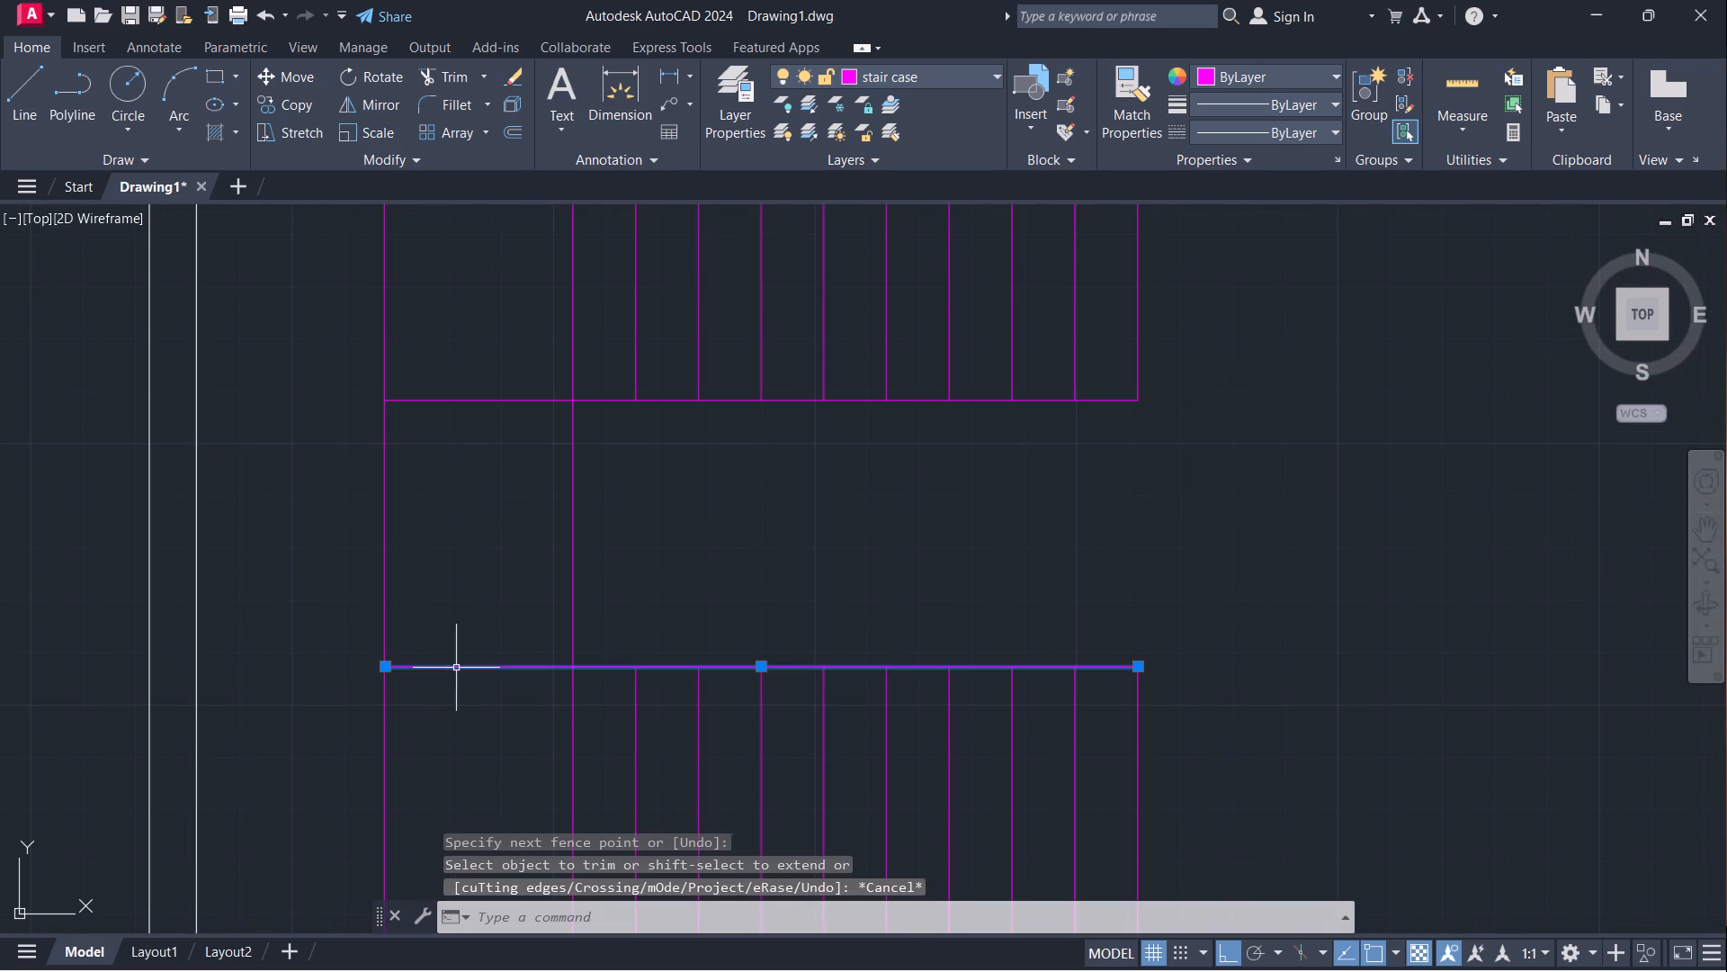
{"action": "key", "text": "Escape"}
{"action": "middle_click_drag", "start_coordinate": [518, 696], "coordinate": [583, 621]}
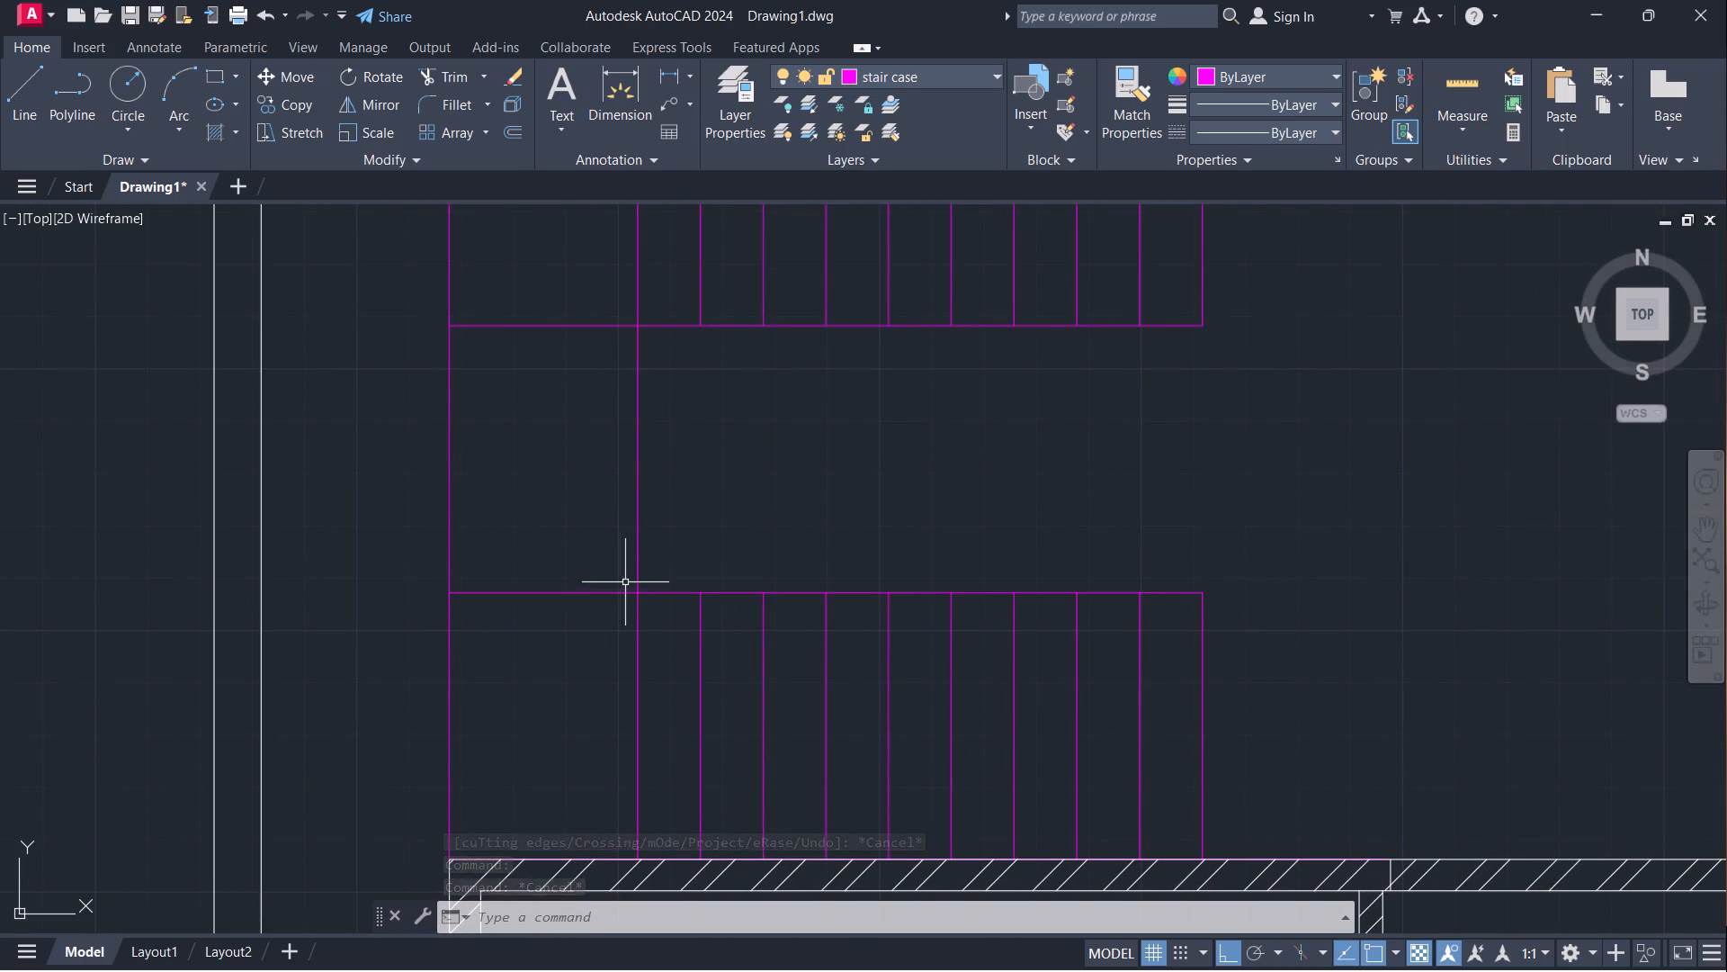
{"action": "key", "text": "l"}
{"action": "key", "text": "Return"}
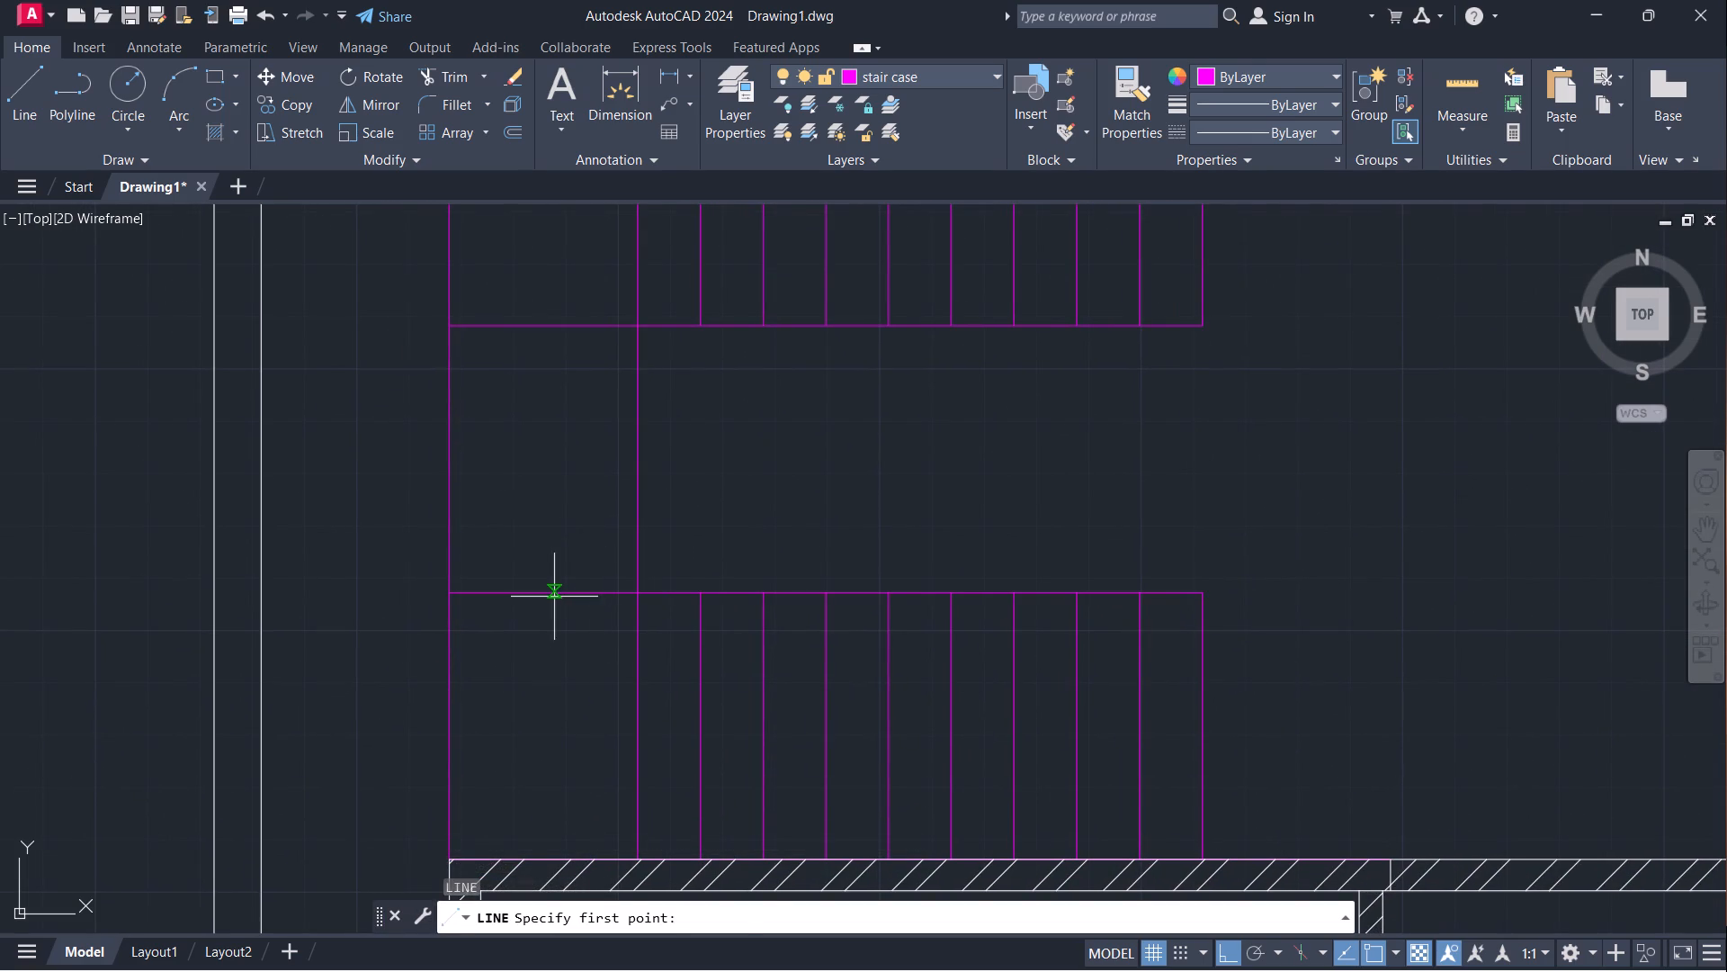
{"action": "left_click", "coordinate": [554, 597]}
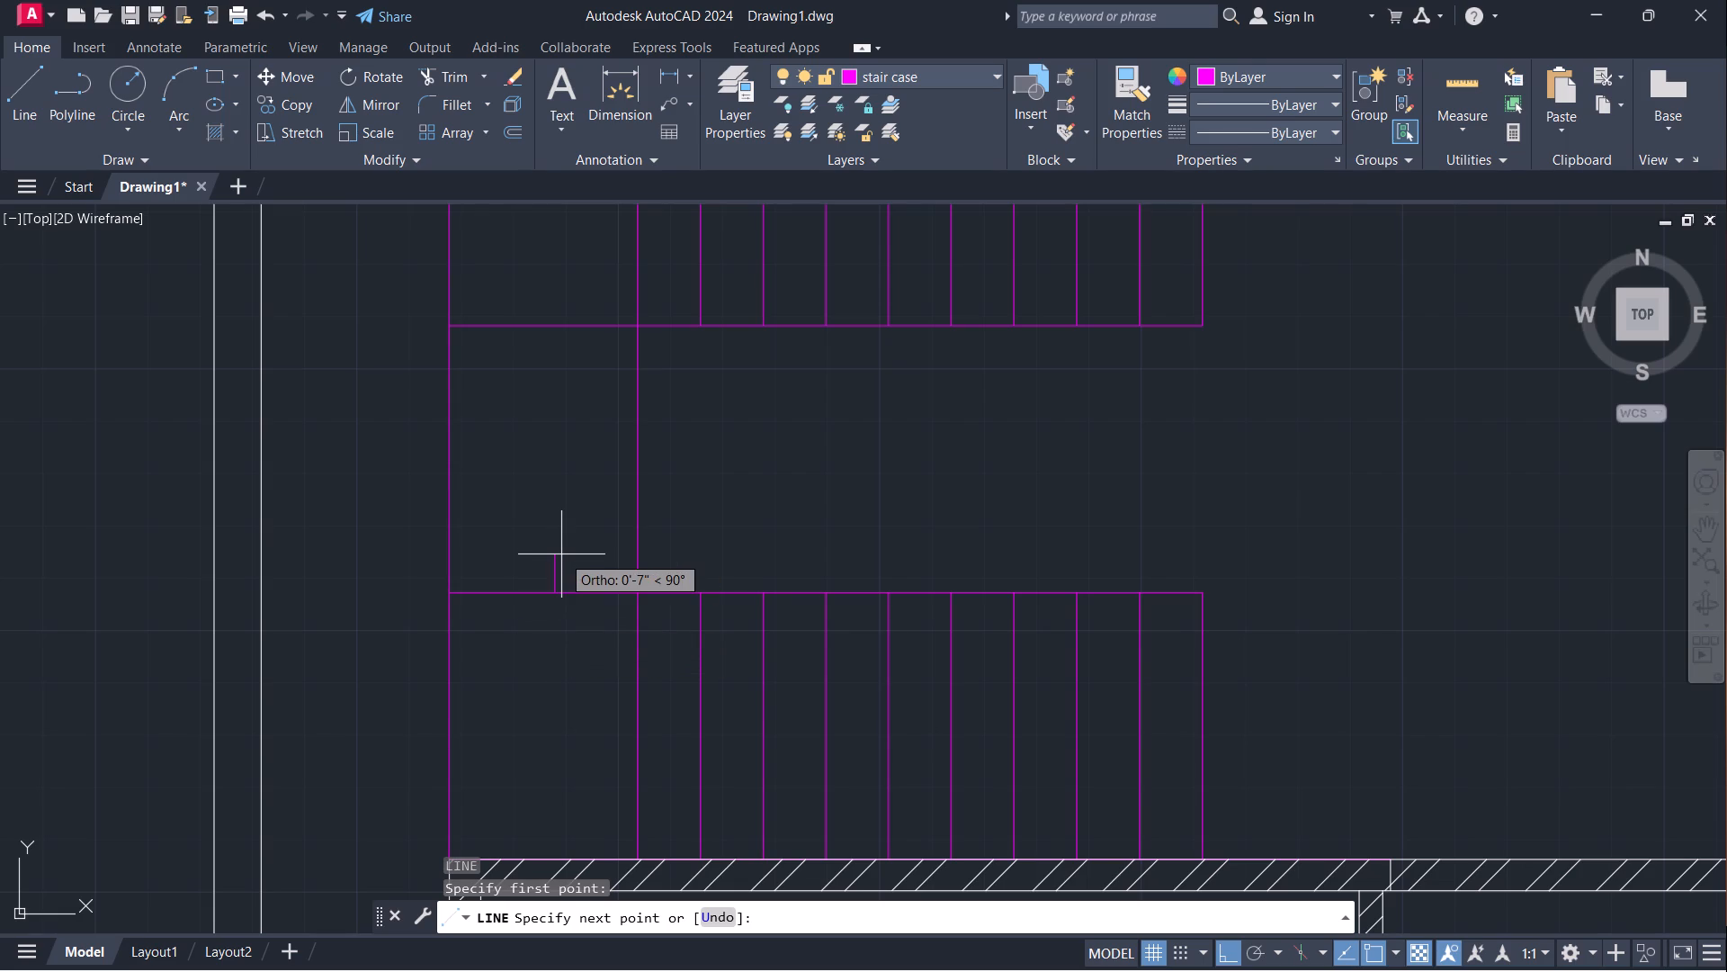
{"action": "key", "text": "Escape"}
Copy the southern horizontal stair line as a 5-item array fitted up to the west end of the northern horizontal line.
{"action": "left_click", "coordinate": [571, 590]}
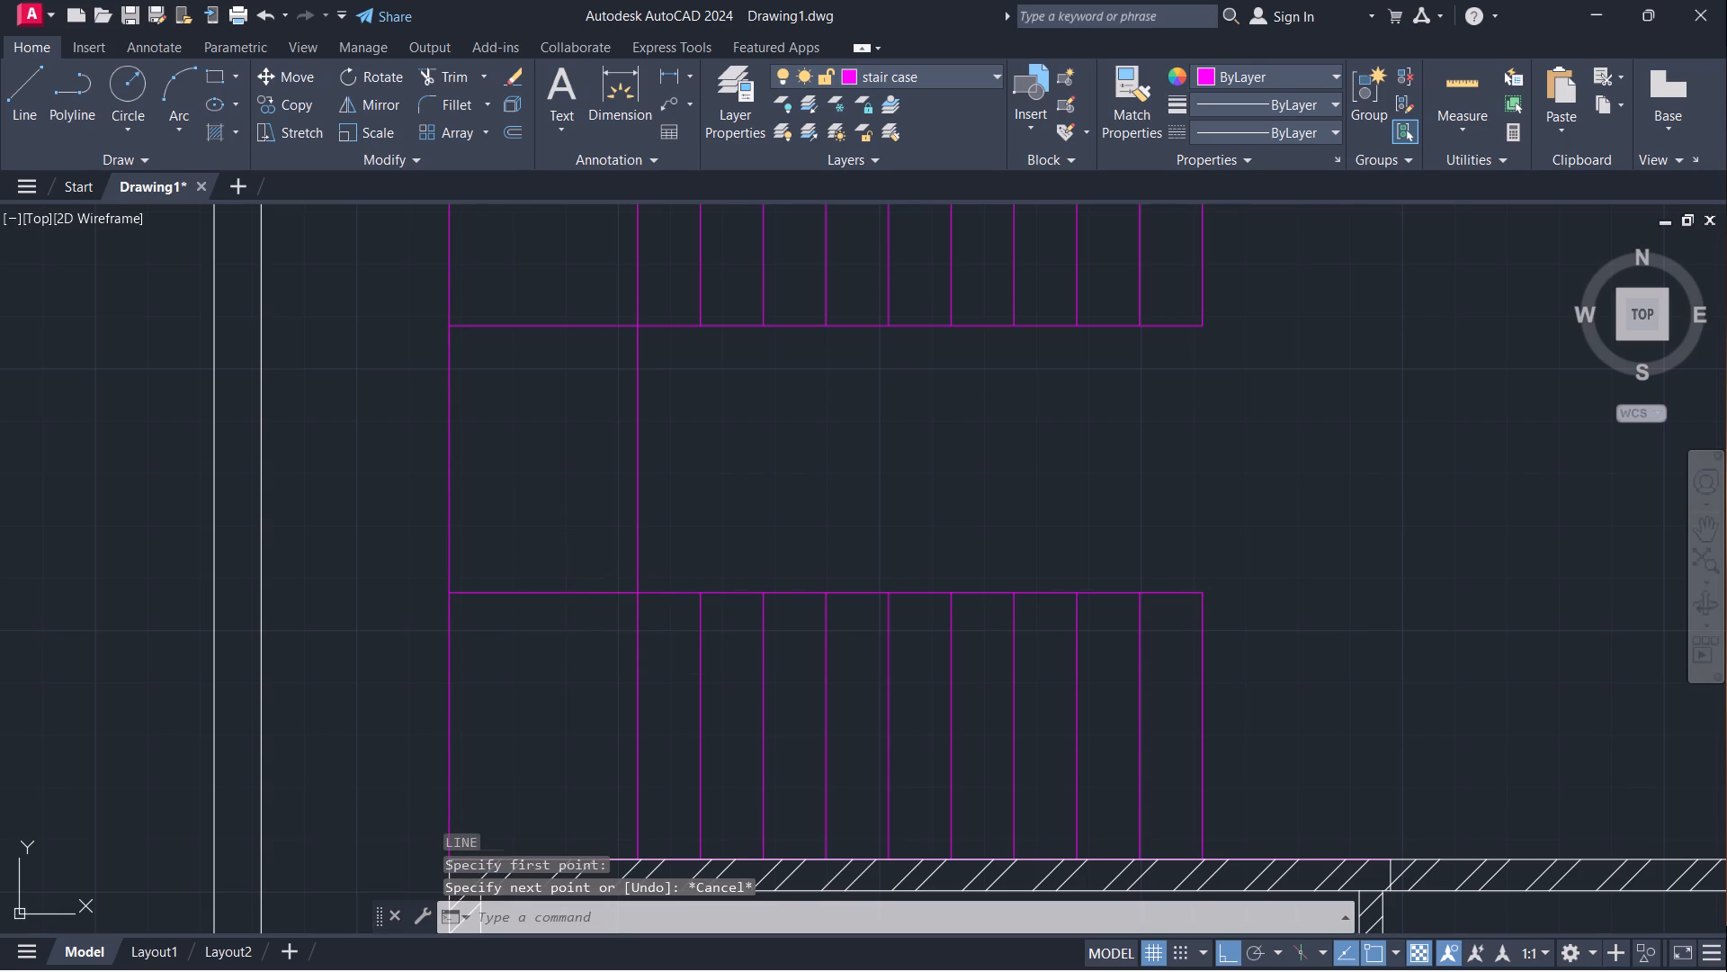
{"action": "type", "text": "co"}
{"action": "key", "text": "Return"}
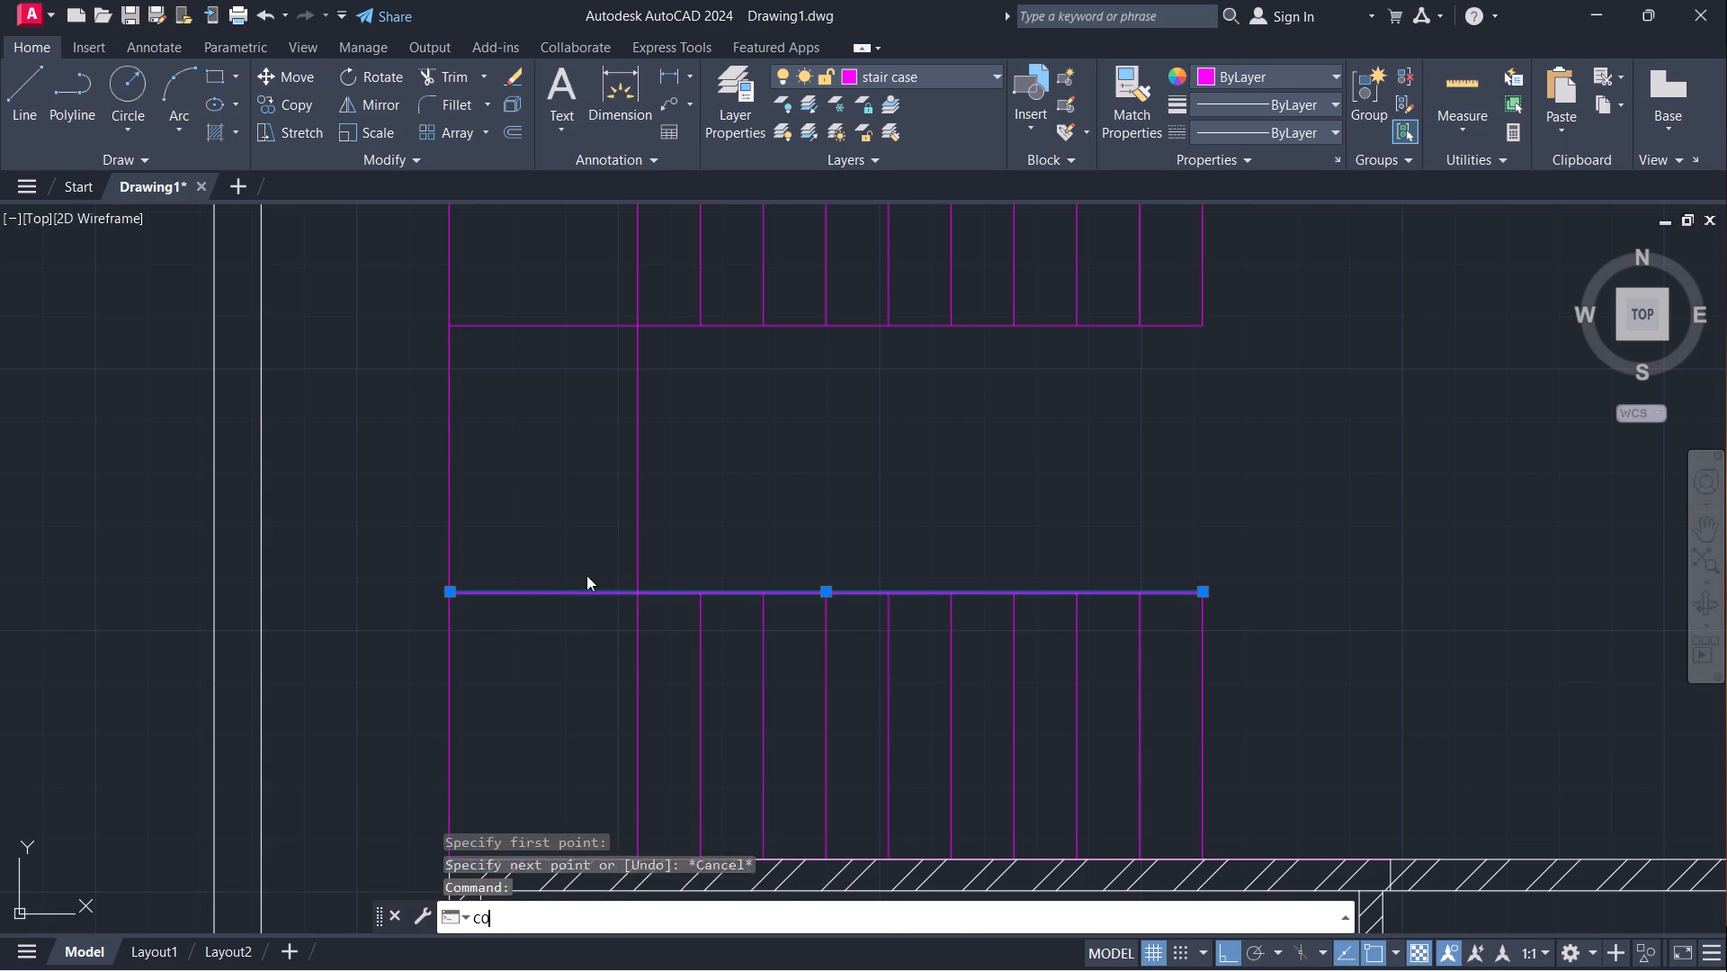
{"action": "left_click", "coordinate": [452, 589]}
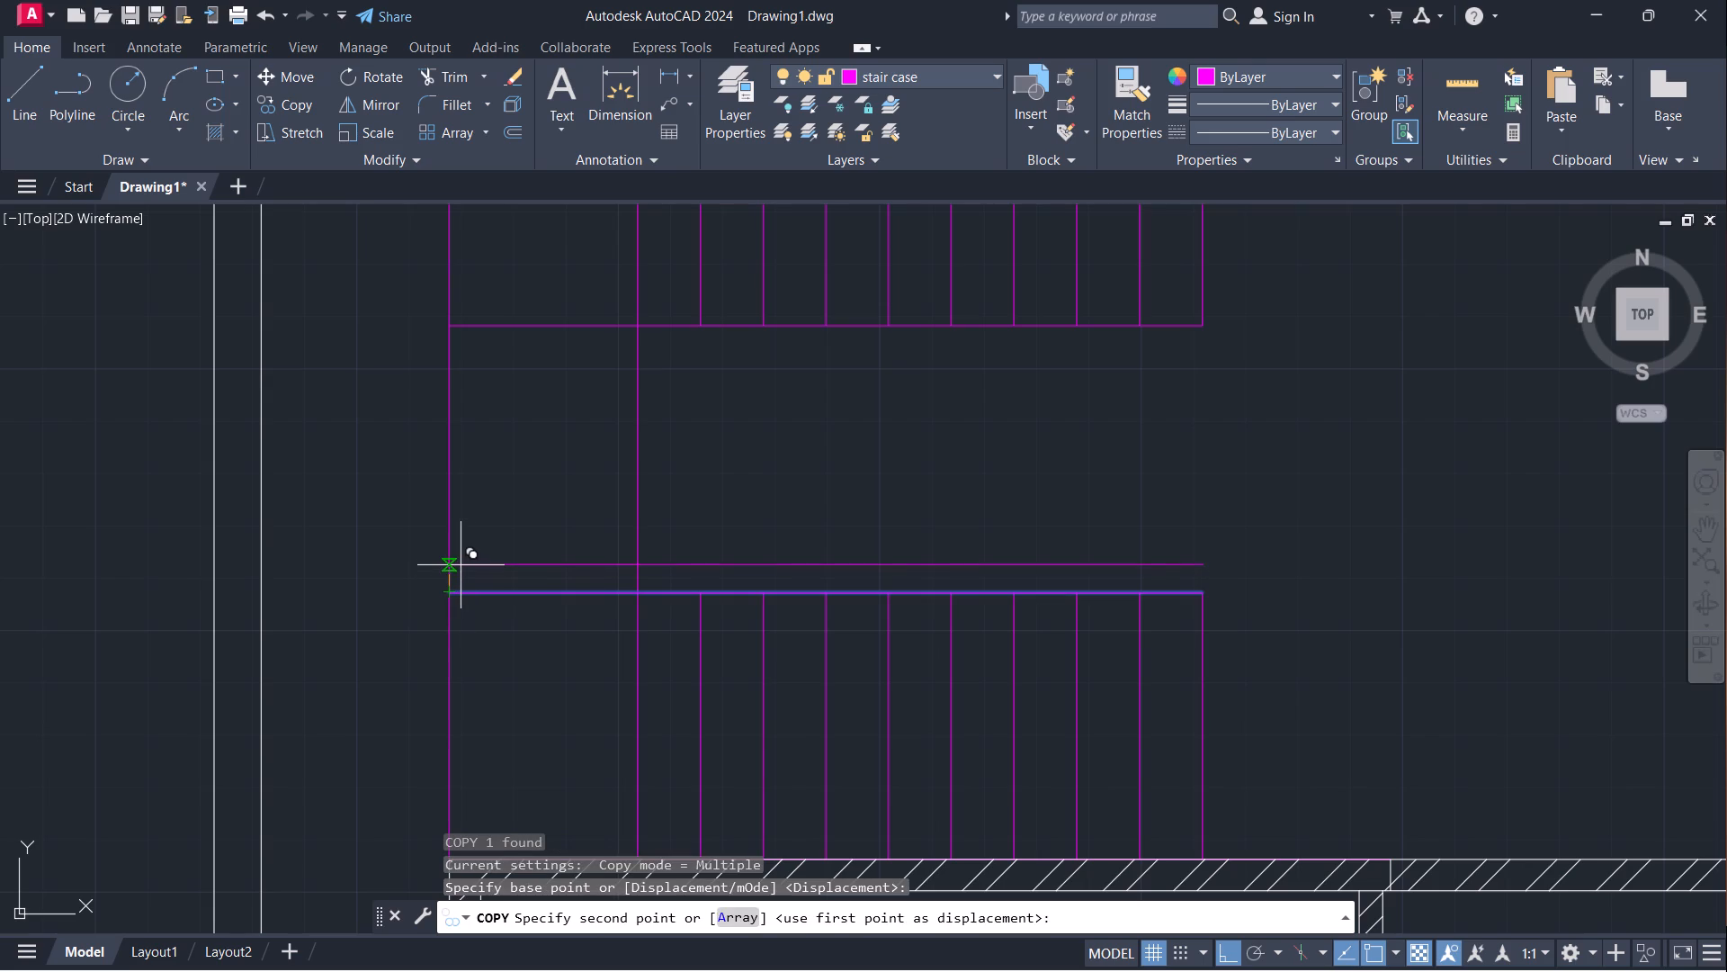
{"action": "key", "text": "a"}
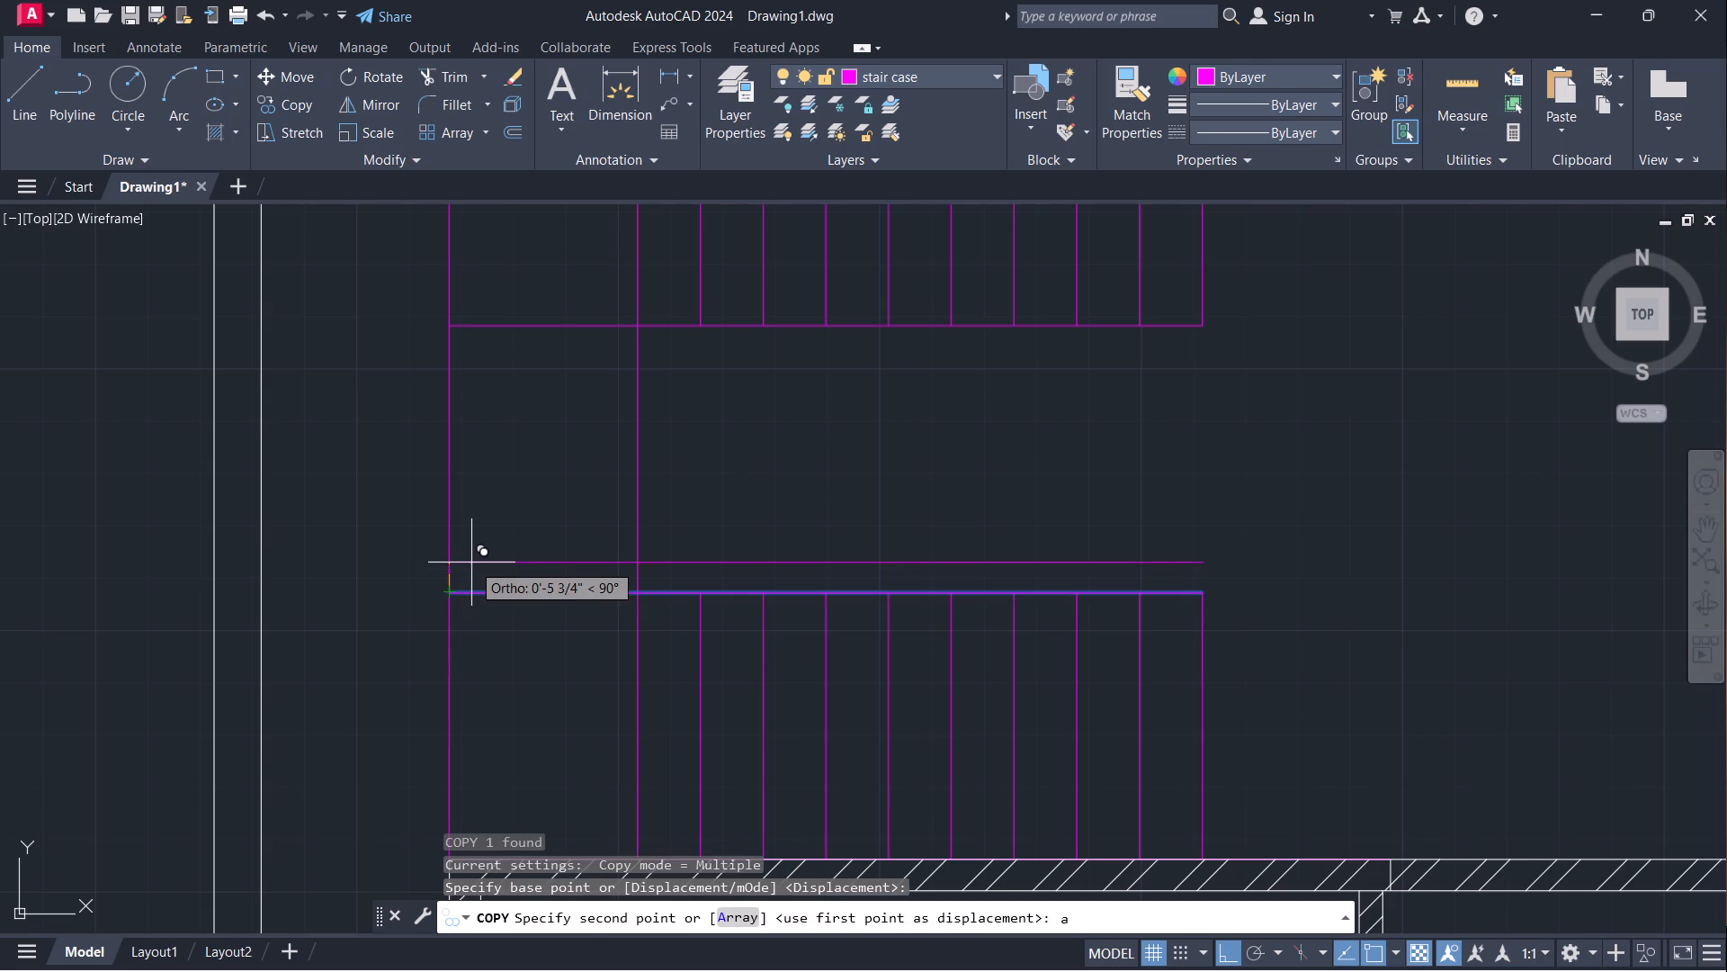
{"action": "key", "text": "Return"}
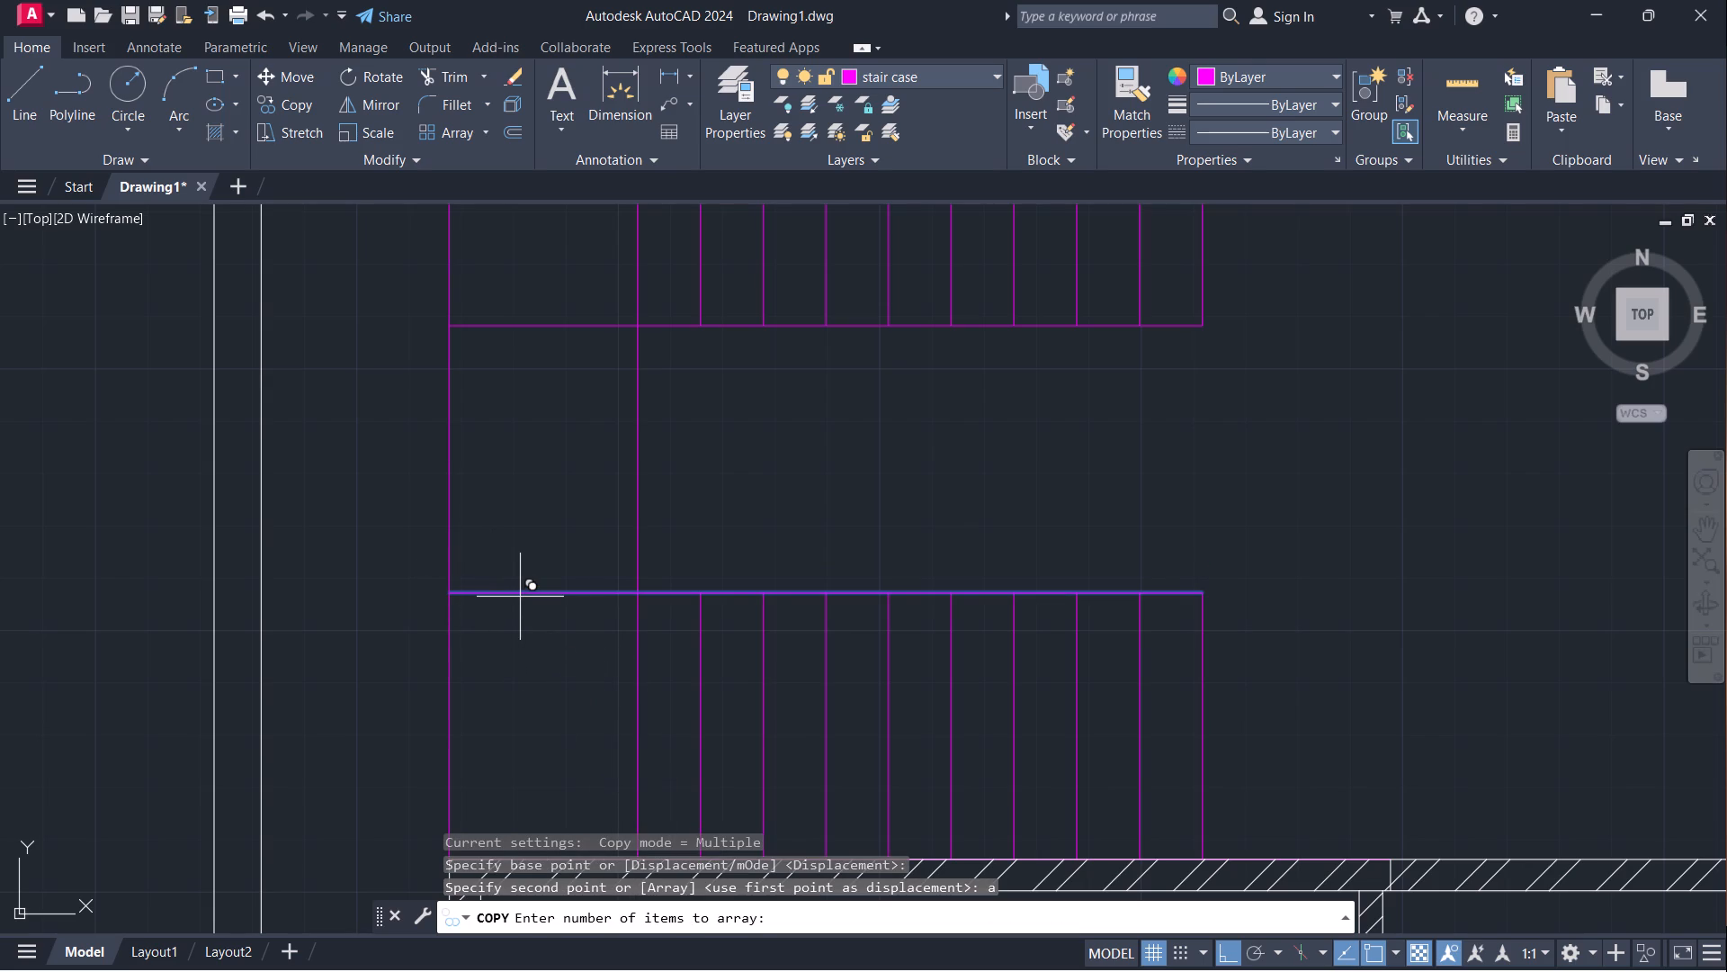
{"action": "key", "text": "5"}
{"action": "key", "text": "Return"}
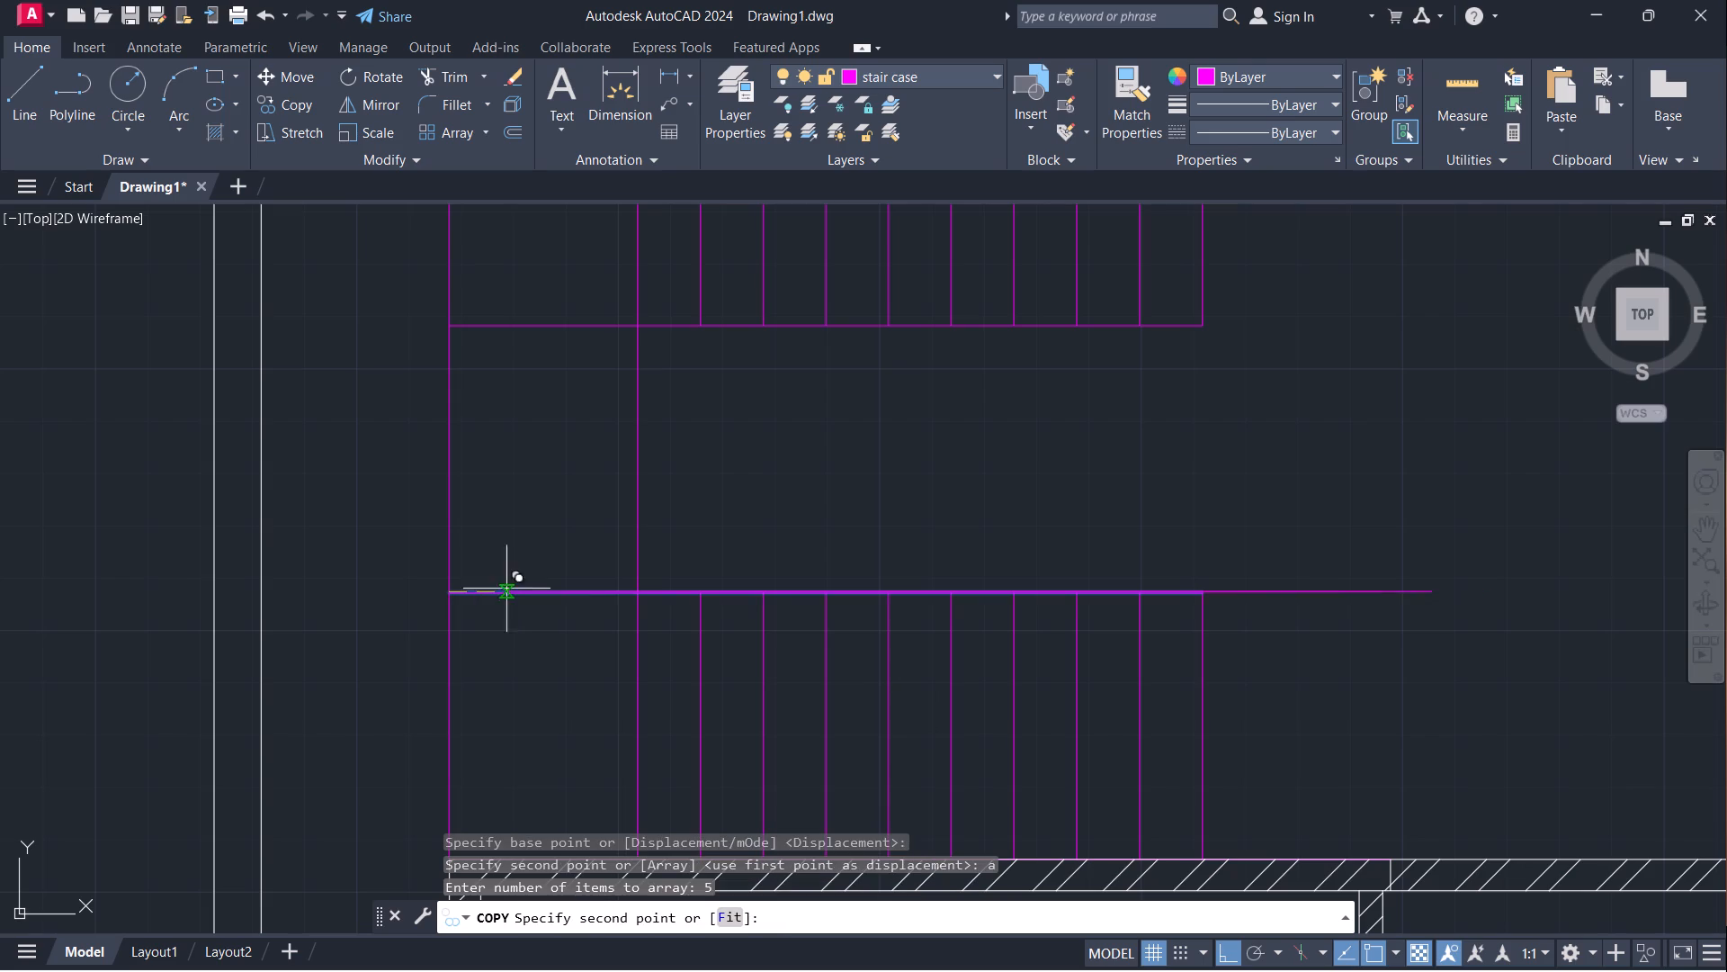
{"action": "key", "text": "f"}
{"action": "key", "text": "Return"}
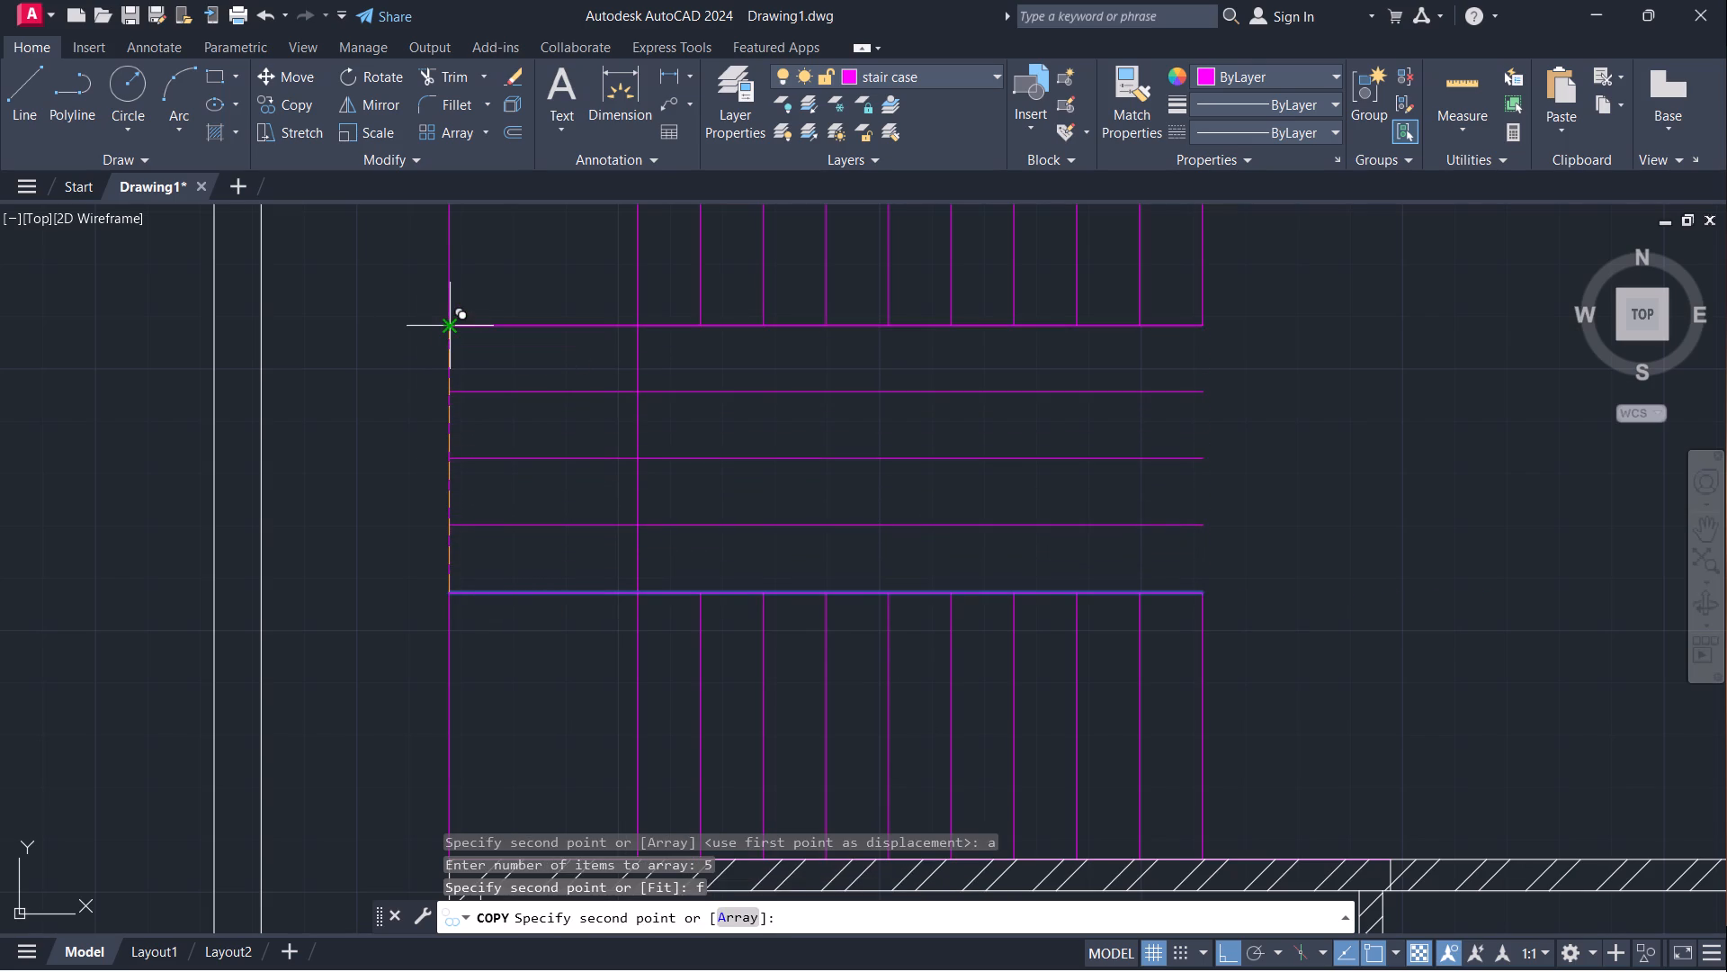
{"action": "left_click", "coordinate": [445, 327]}
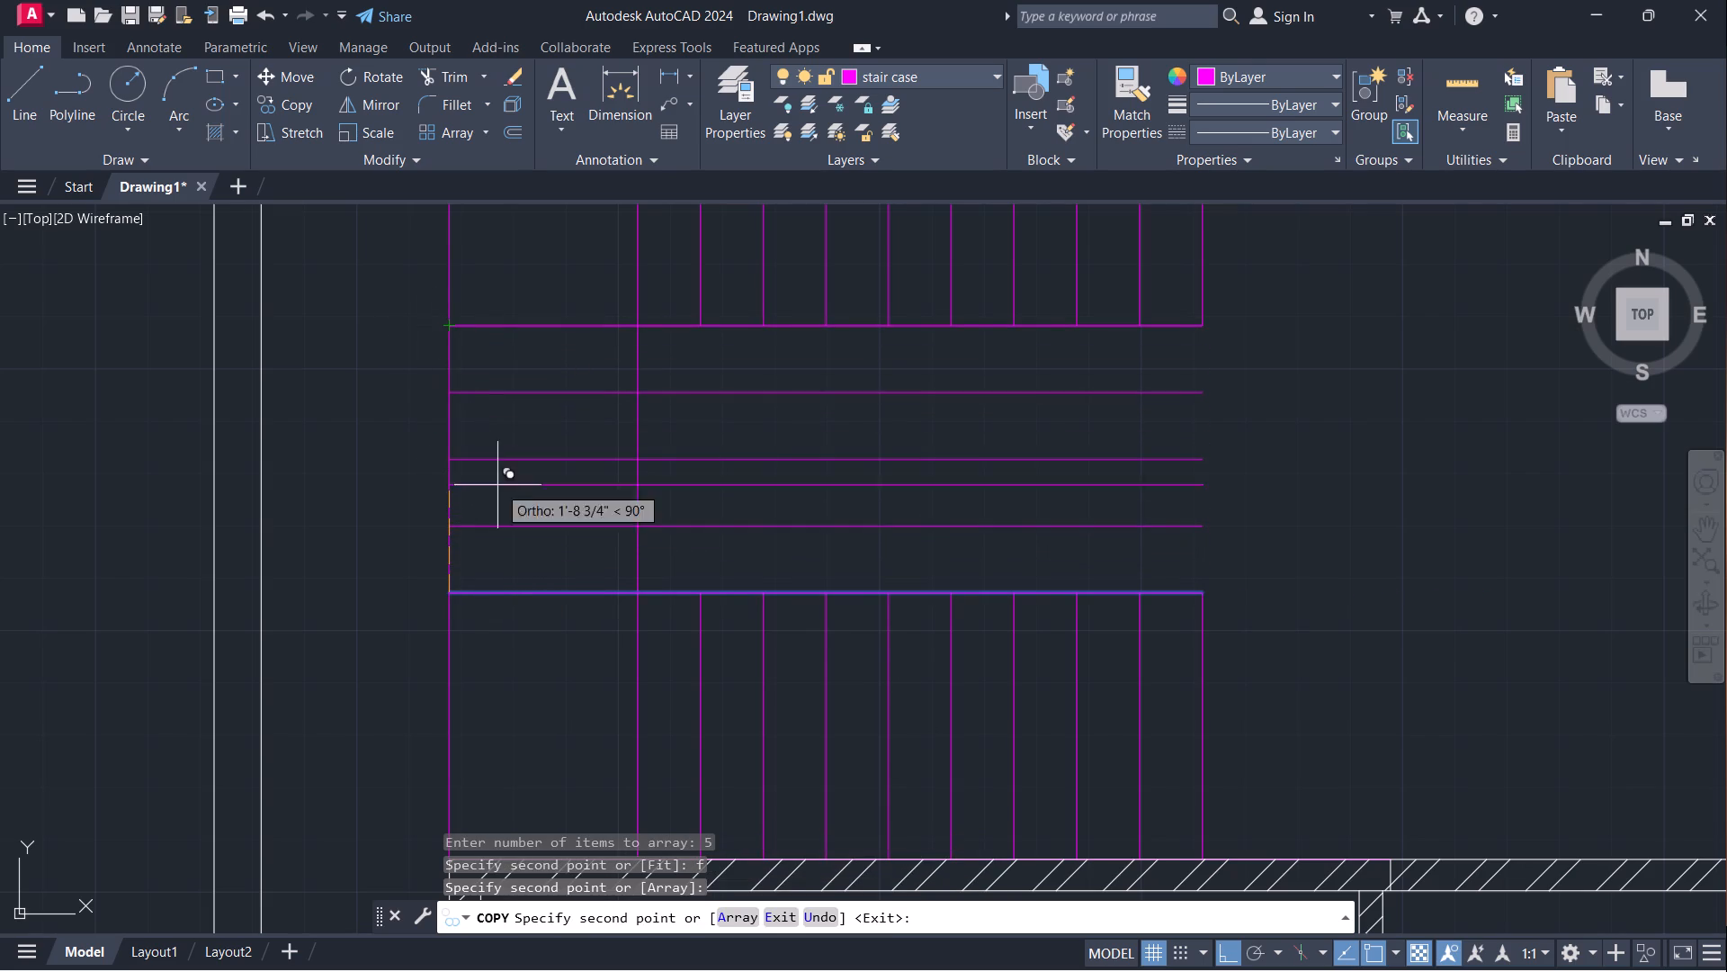
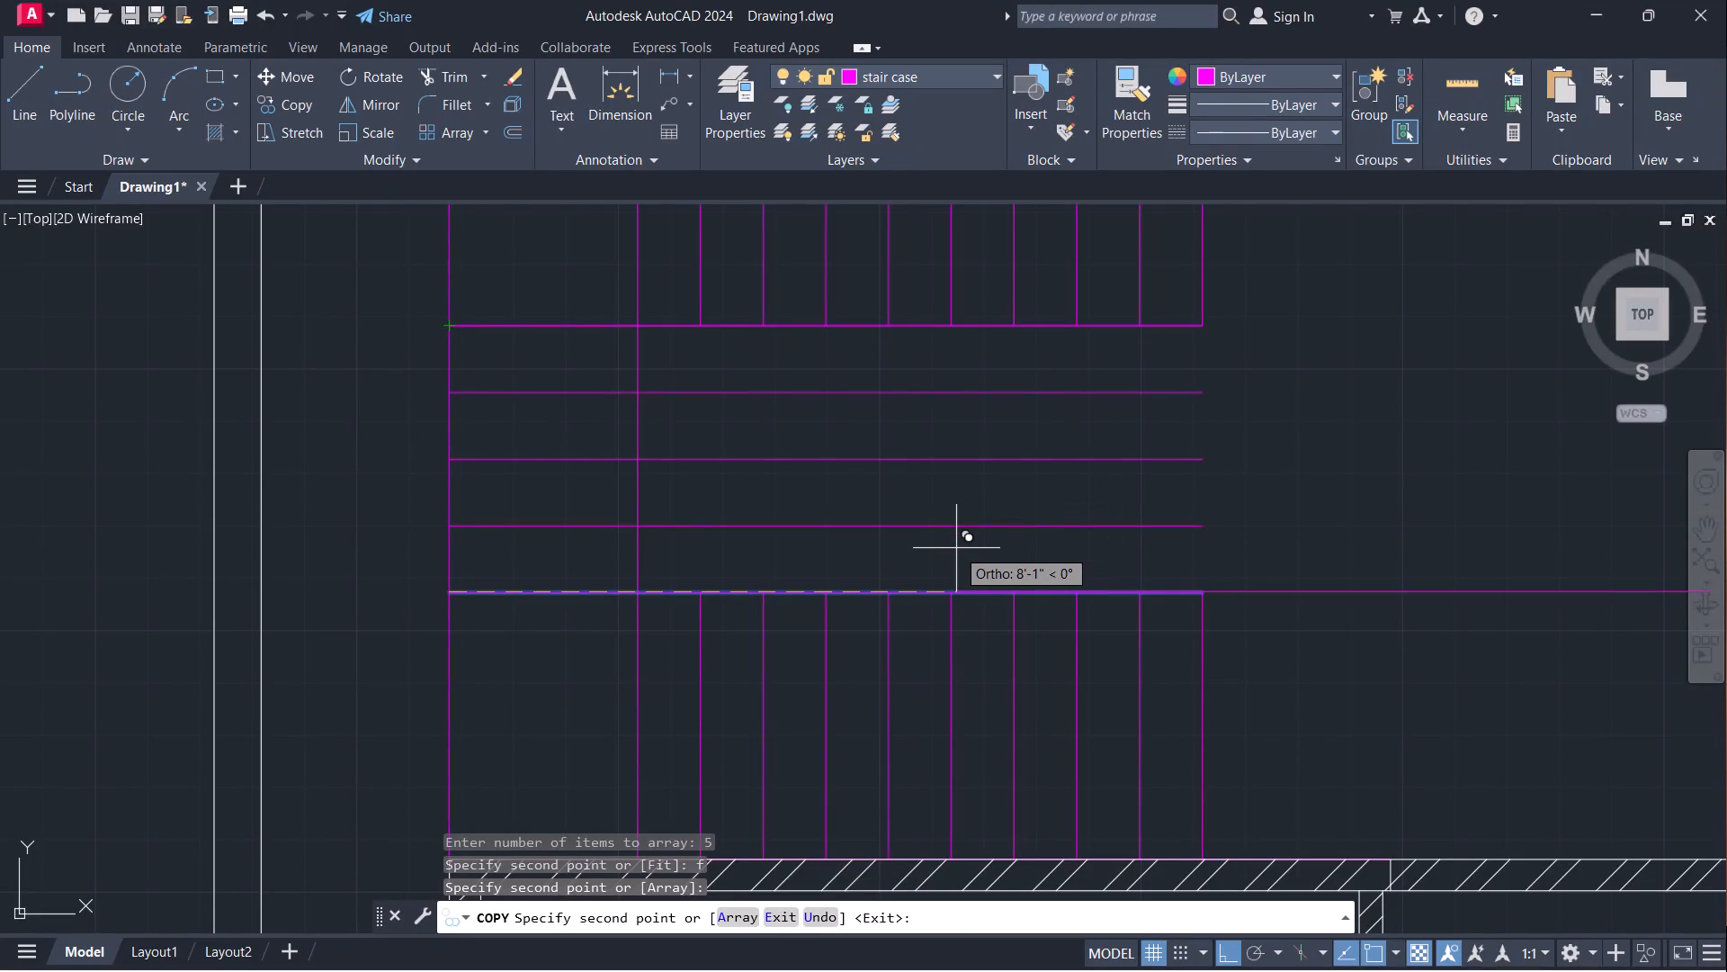
Undo the five-item array copy and array the landing line as 7 items fitted between the lower and upper stair flights.
{"action": "key", "text": "ctrl+z"}
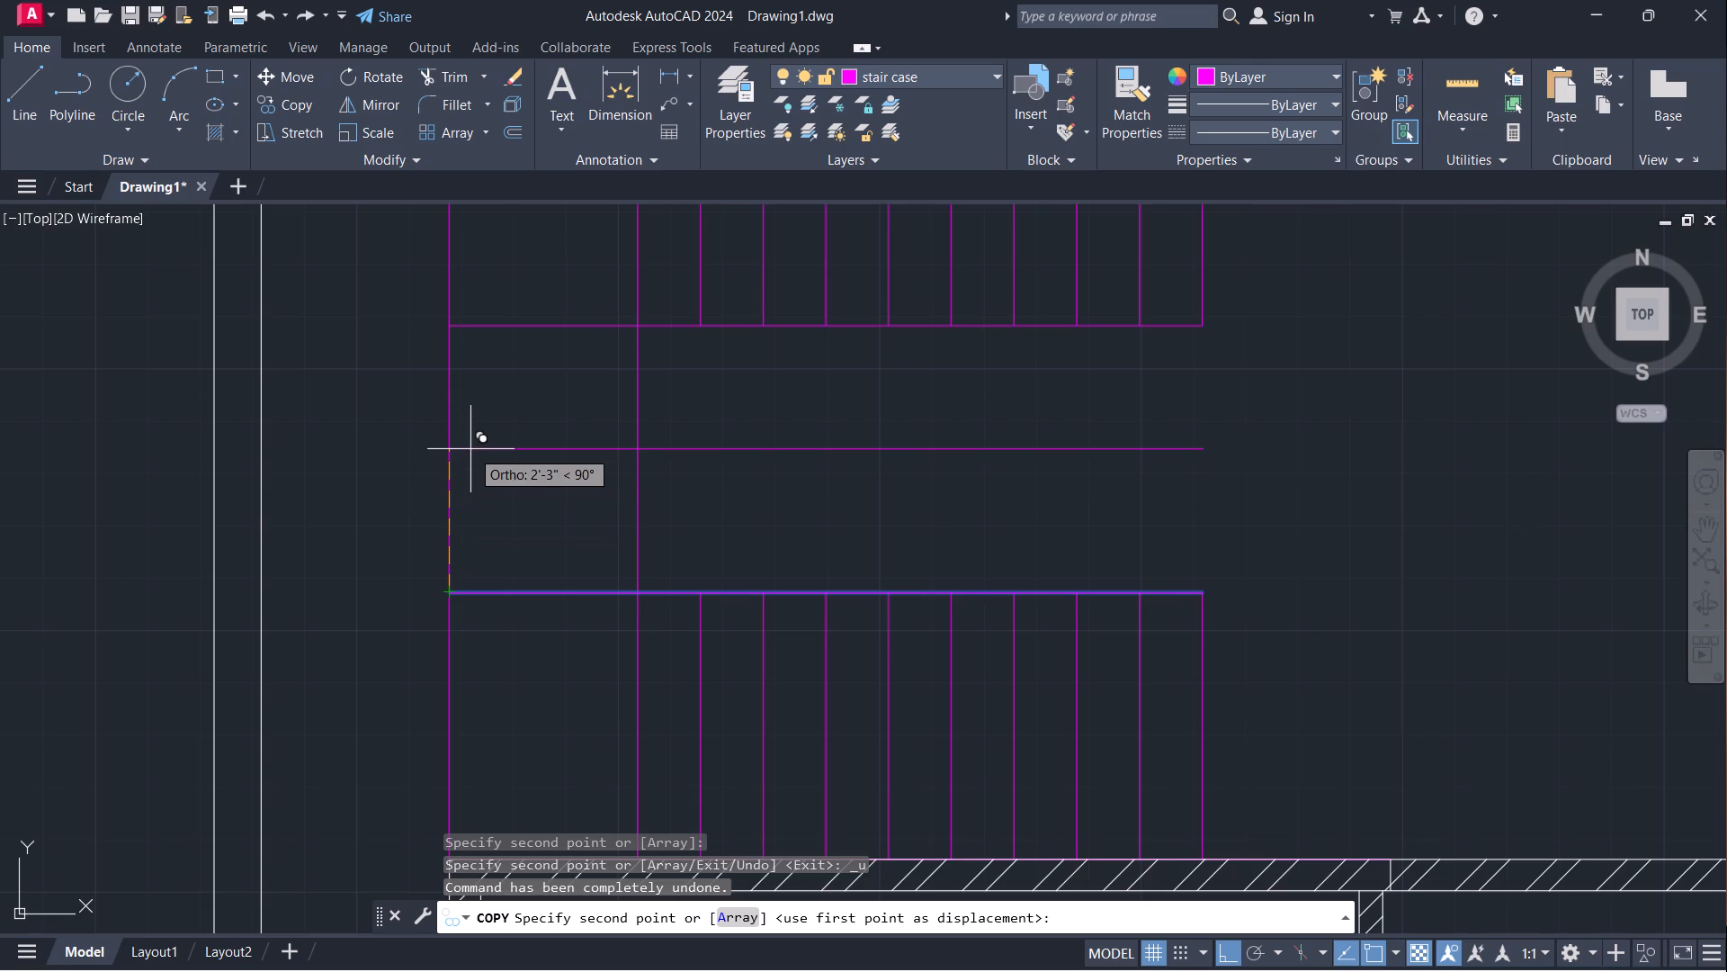
{"action": "key", "text": "a"}
{"action": "key", "text": "Return"}
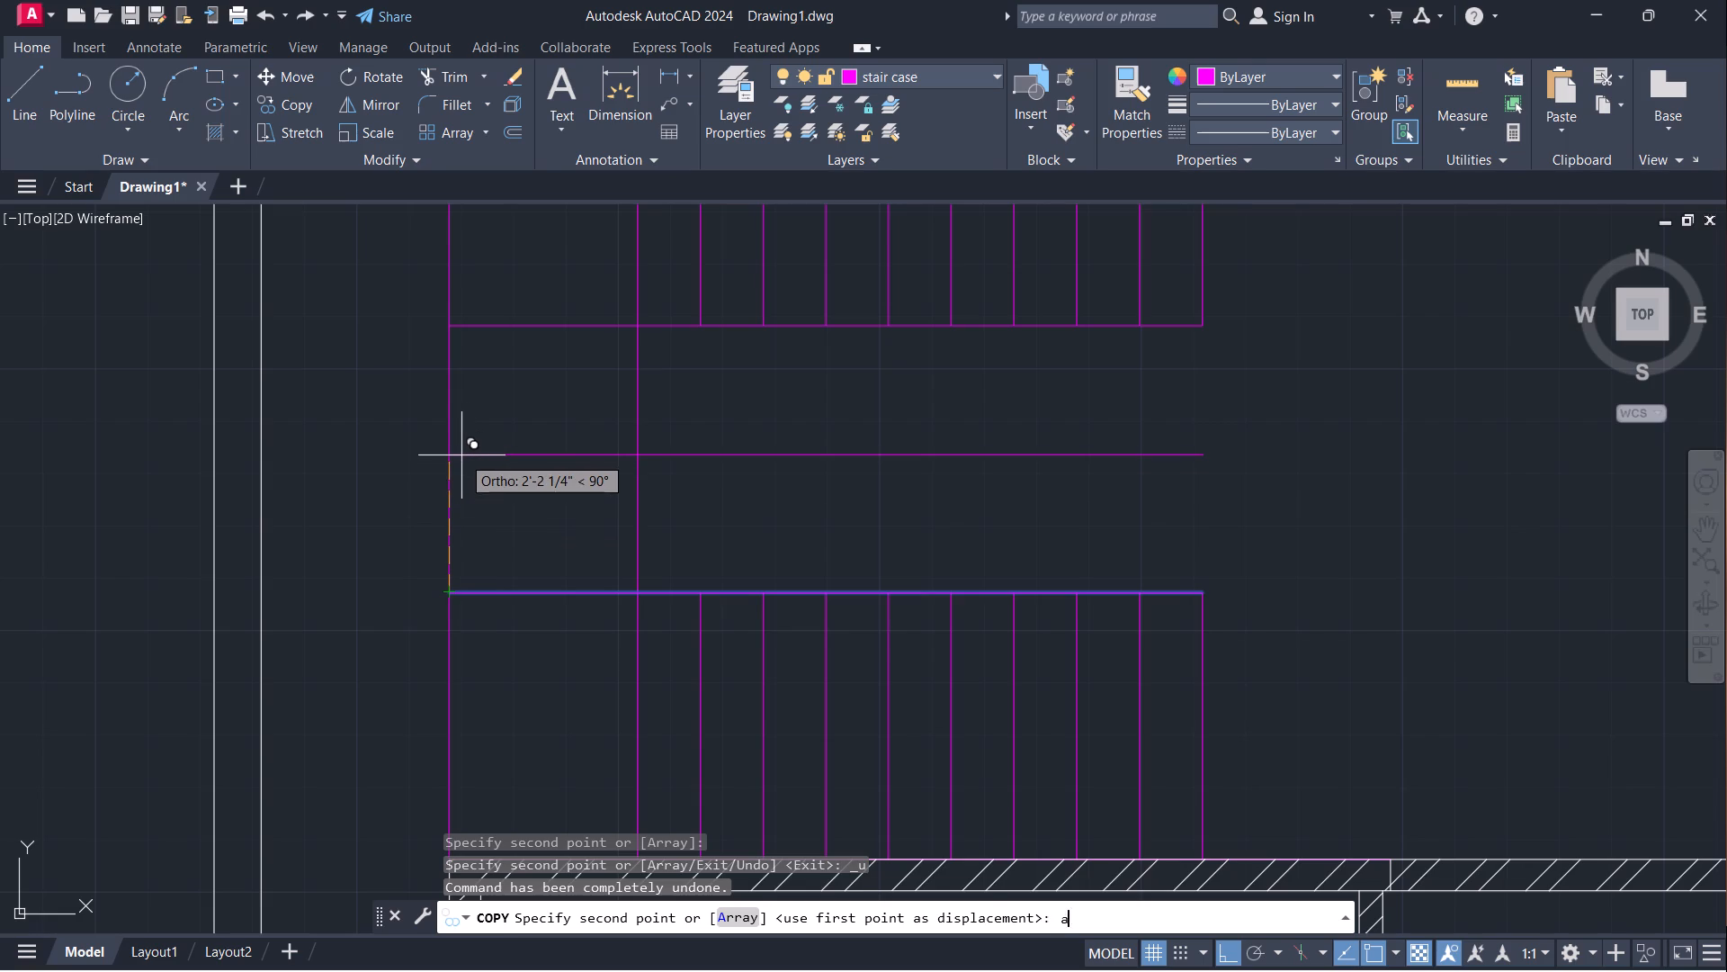
{"action": "key", "text": "7"}
{"action": "key", "text": "Return"}
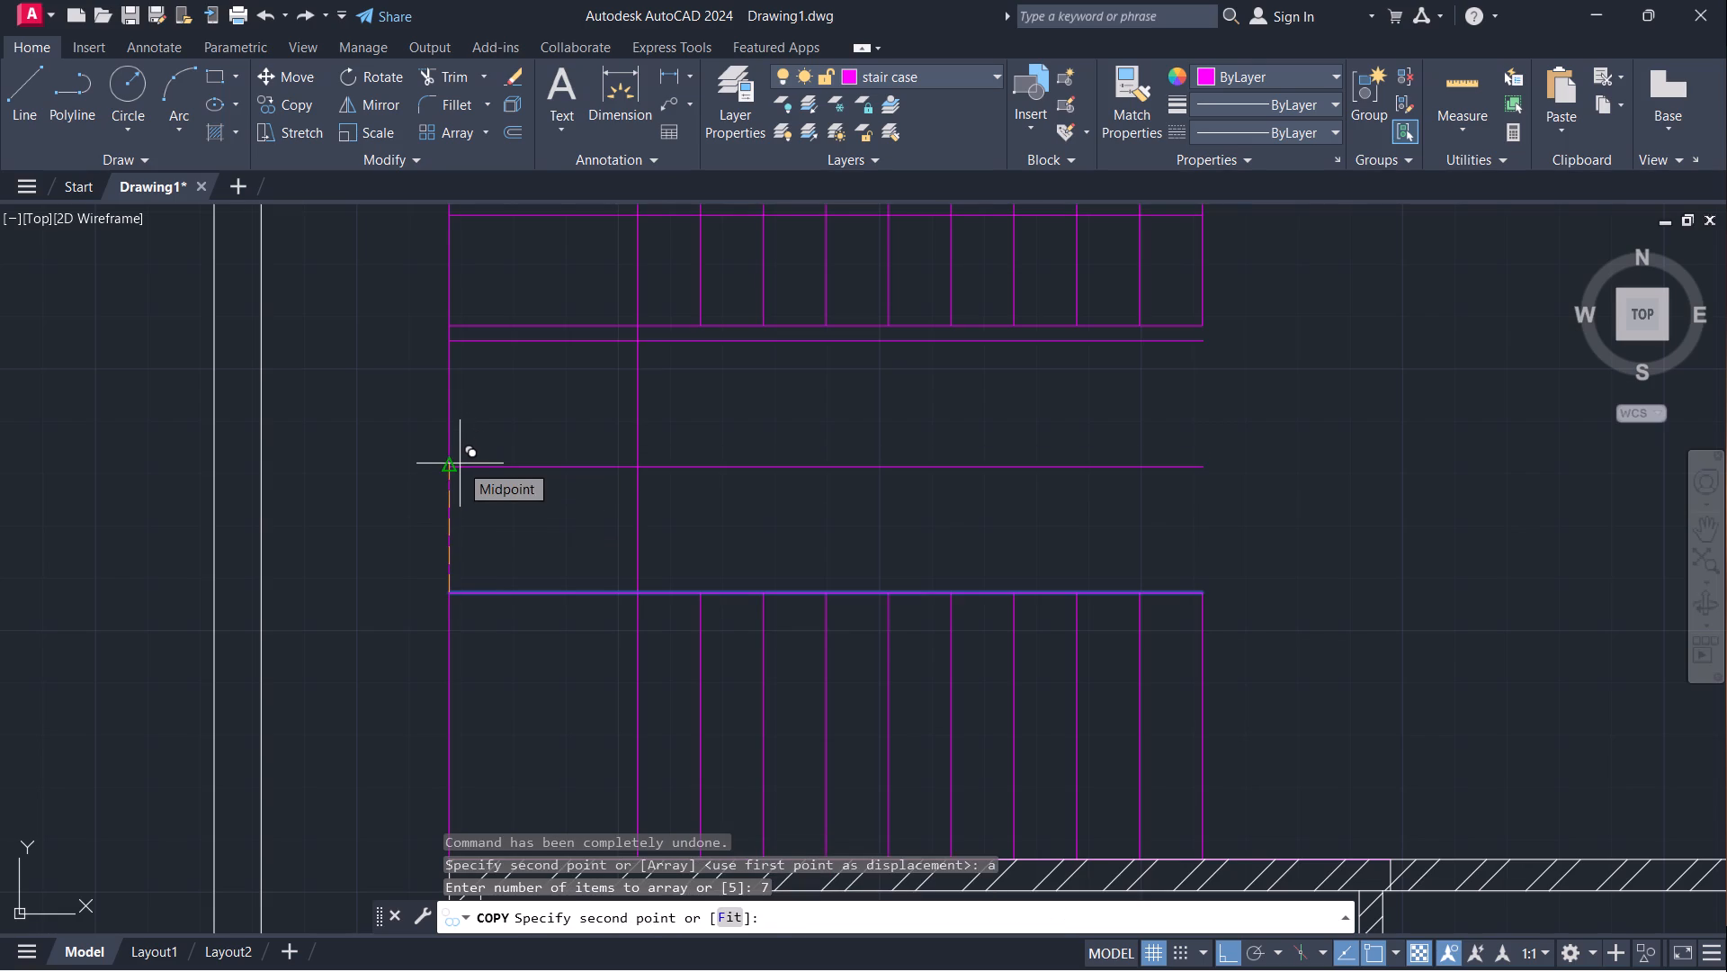
{"action": "key", "text": "f"}
{"action": "key", "text": "Return"}
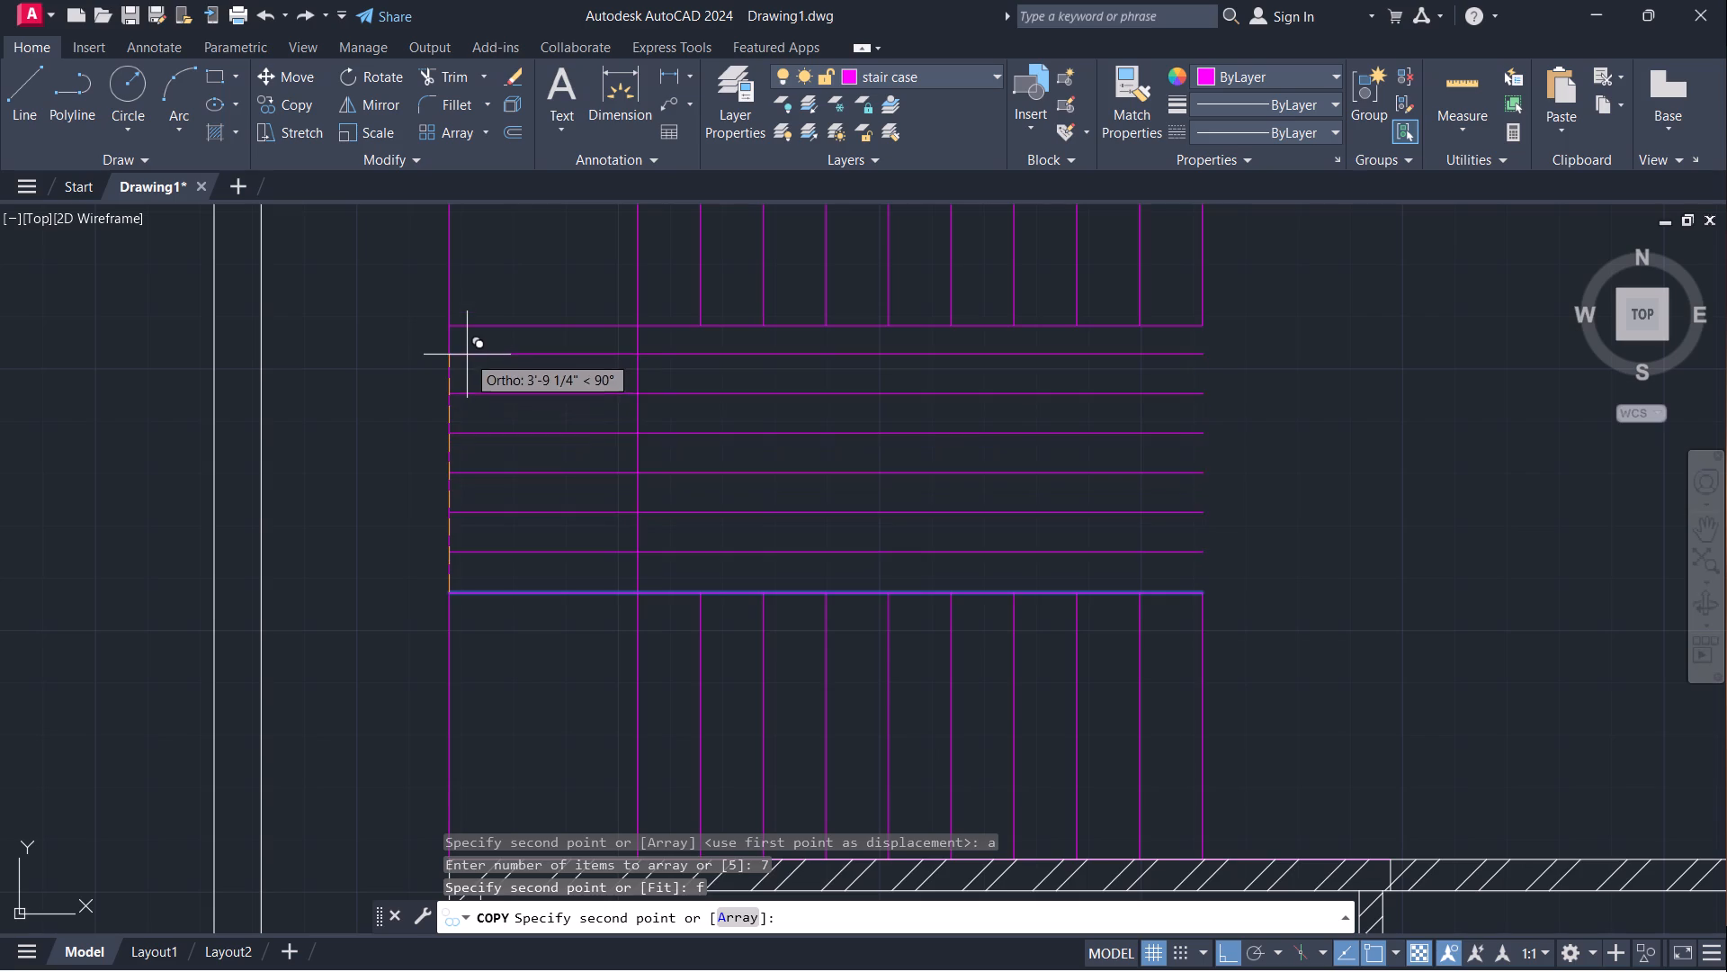
{"action": "left_click", "coordinate": [452, 324]}
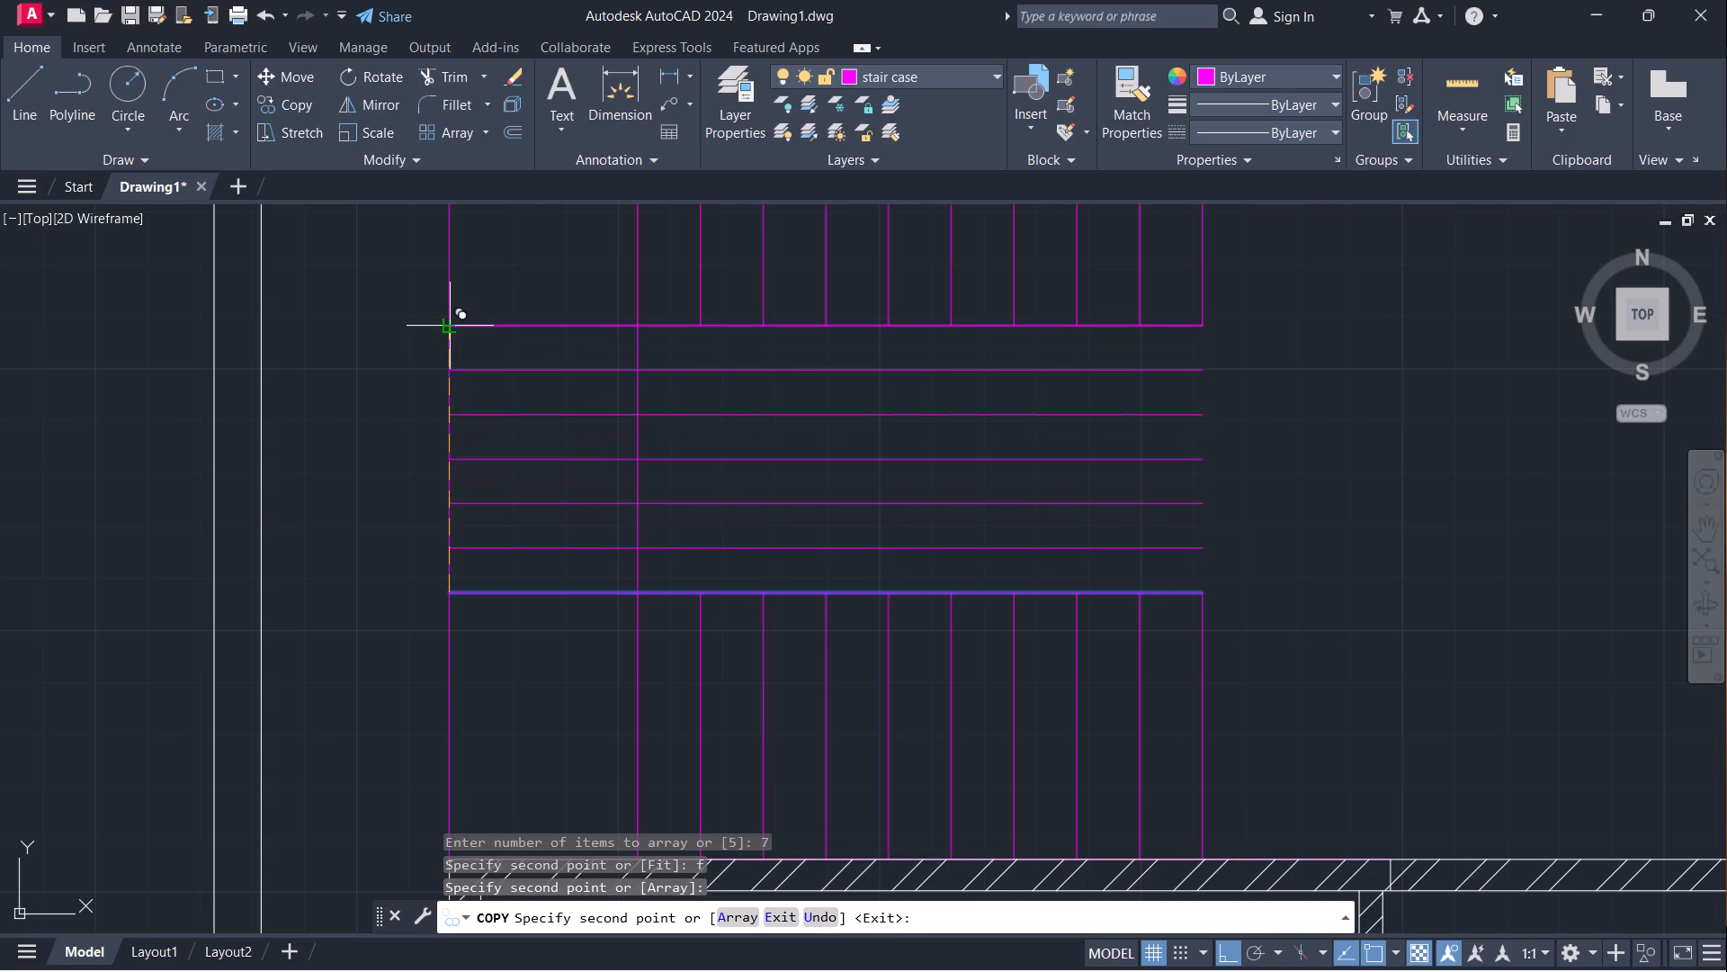
{"action": "key", "text": "Escape"}
Trim the five new tread lines back to the vertical line where the stair flights begin, leaving them only on the landing side.
{"action": "type", "text": "tr"}
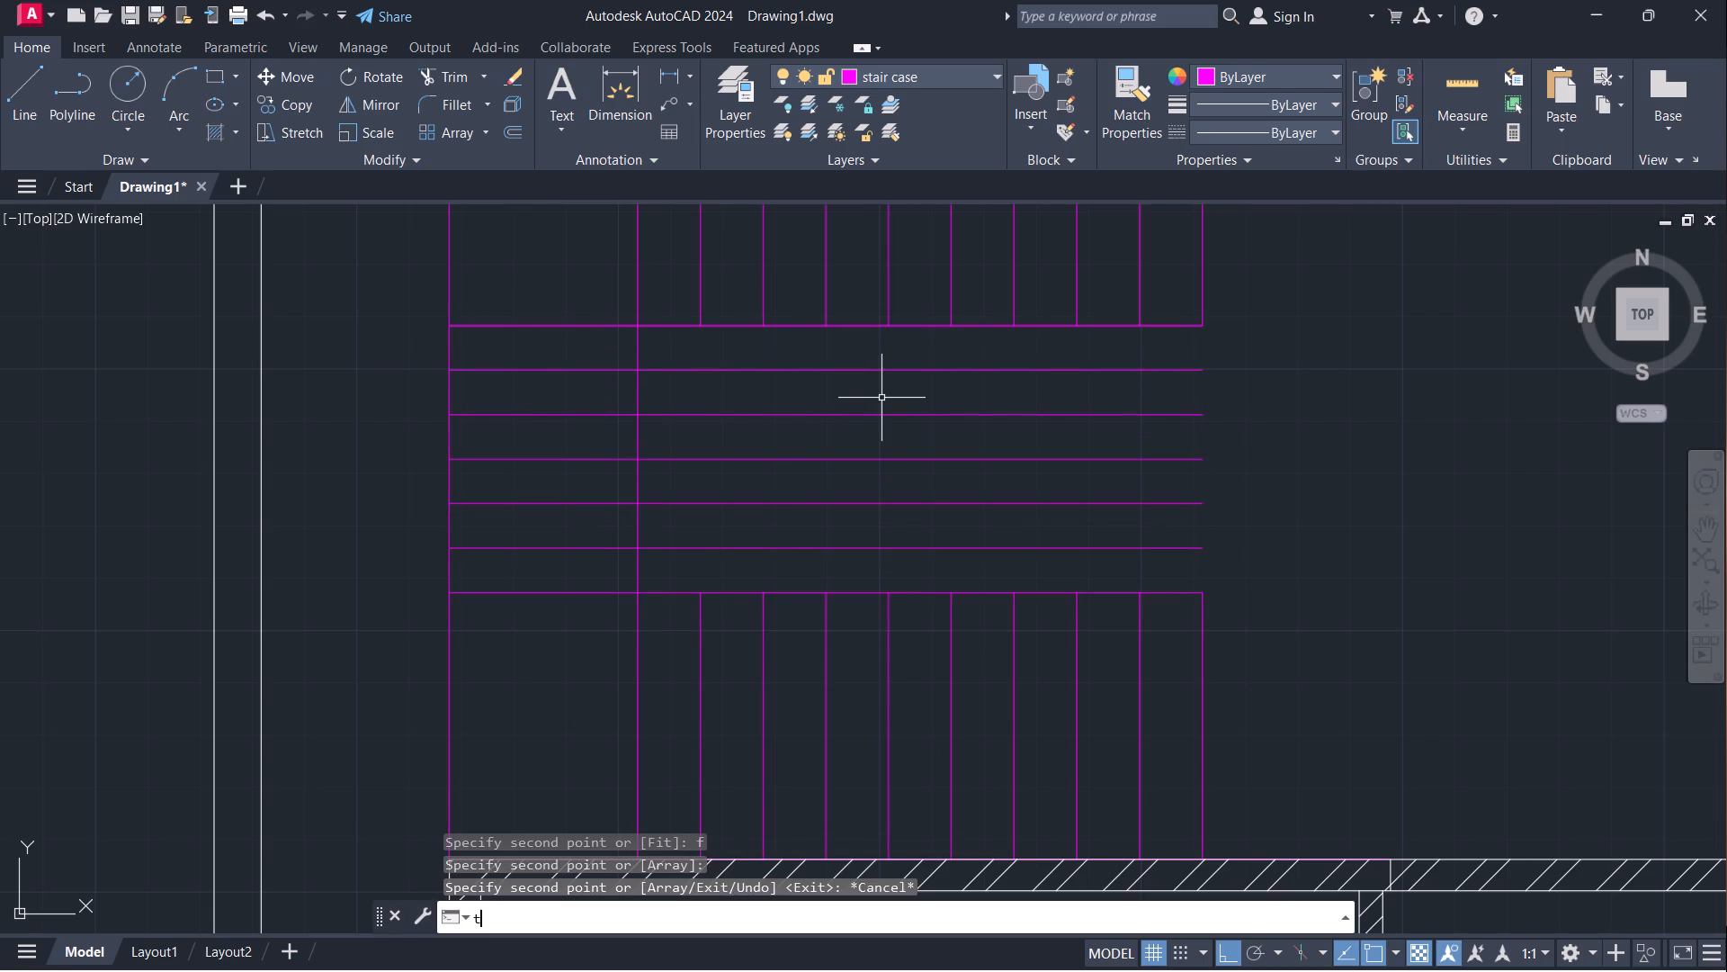
{"action": "key", "text": "Return"}
{"action": "left_click_drag", "start_coordinate": [857, 355], "coordinate": [856, 534]}
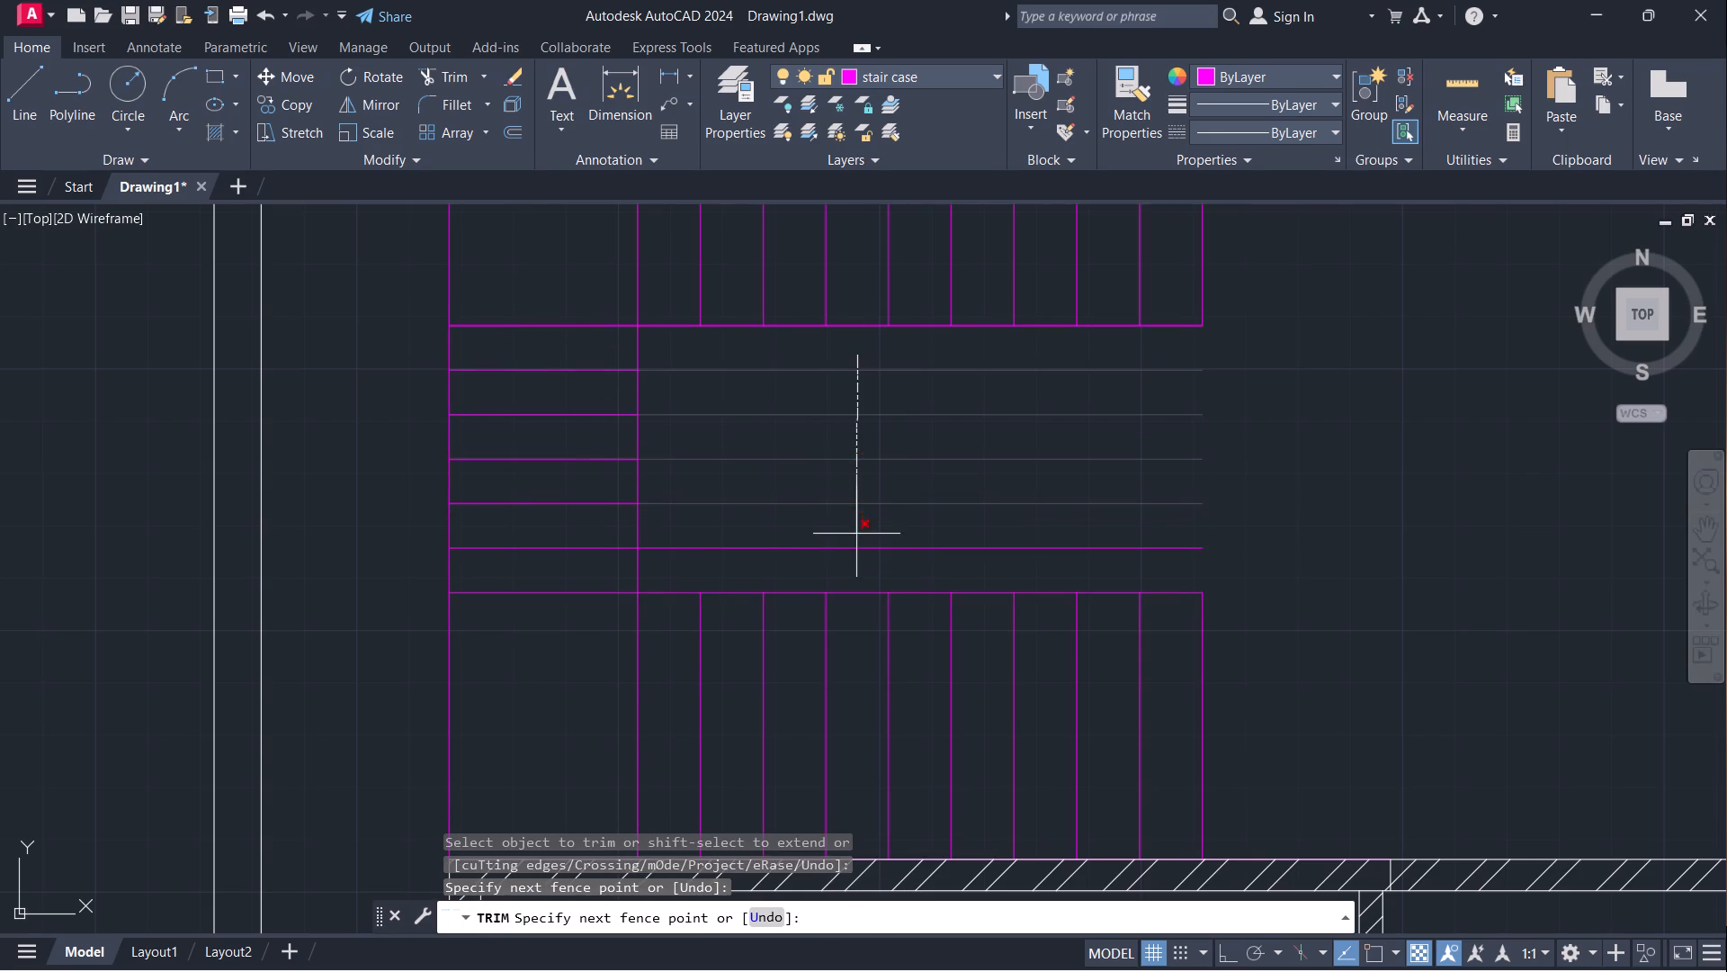
{"action": "left_click_drag", "start_coordinate": [856, 534], "coordinate": [856, 555]}
{"action": "scroll", "coordinate": [931, 472], "scroll_direction": "down", "scroll_amount": 1}
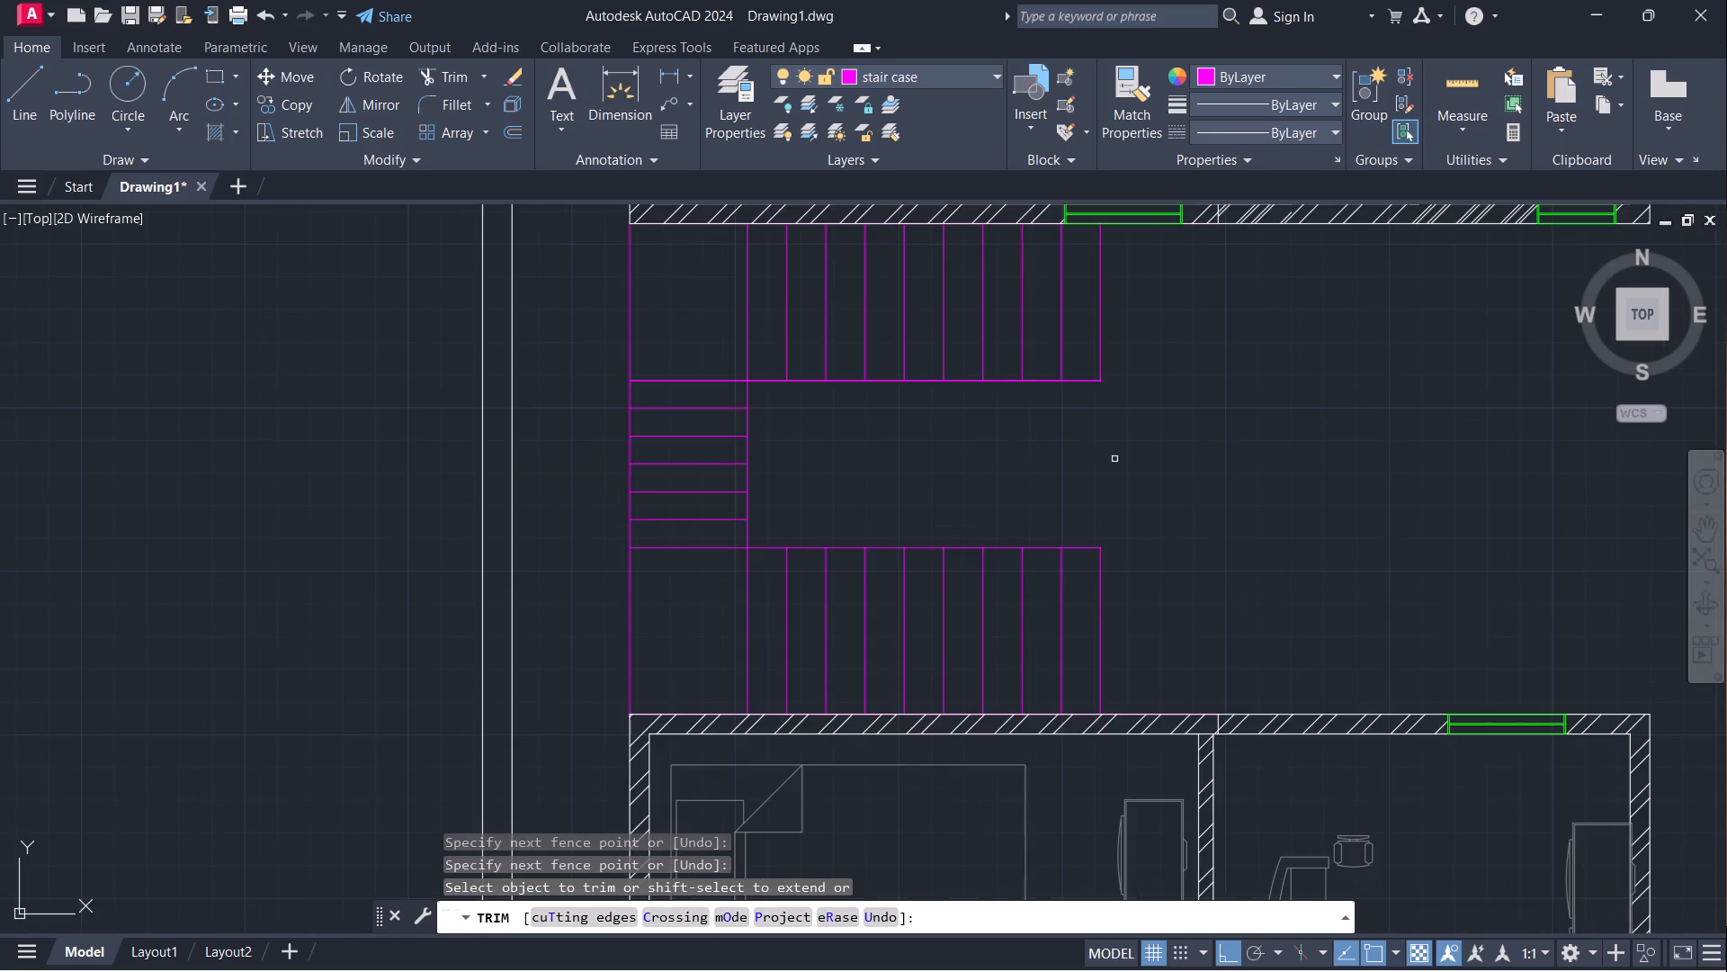
{"action": "scroll", "coordinate": [1114, 459], "scroll_direction": "down", "scroll_amount": 1}
{"action": "middle_click_drag", "start_coordinate": [1198, 472], "coordinate": [812, 521]}
{"action": "scroll", "coordinate": [873, 524], "scroll_direction": "down", "scroll_amount": 1}
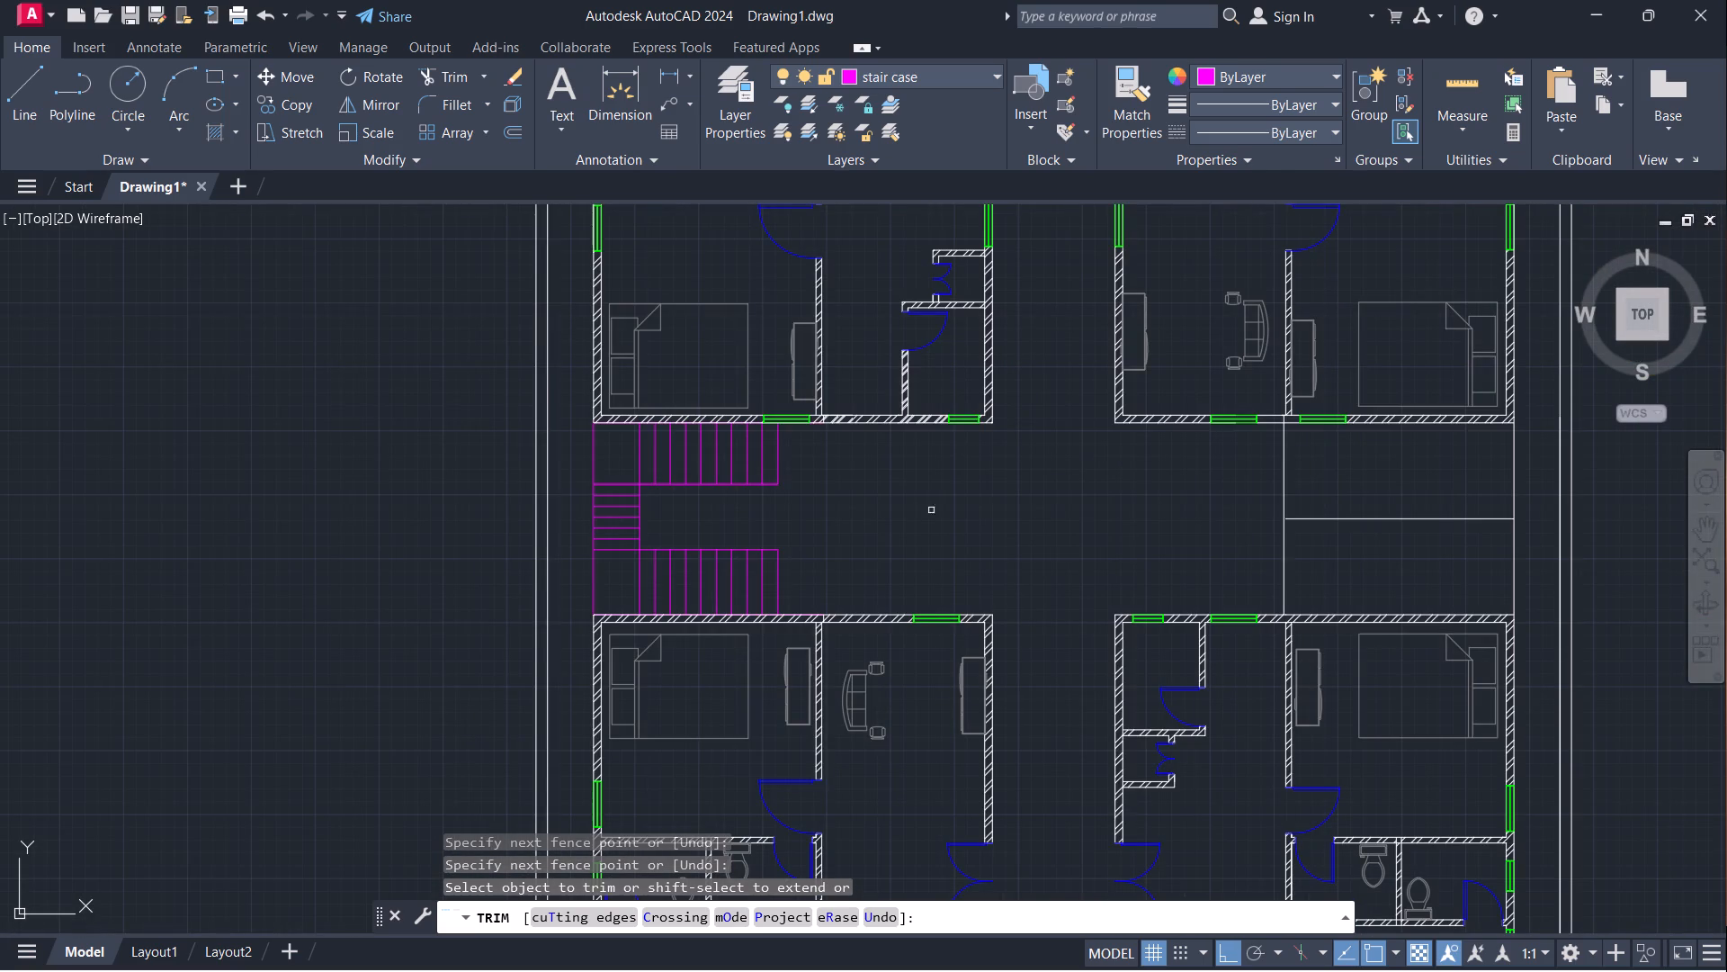
{"action": "scroll", "coordinate": [1007, 502], "scroll_direction": "down", "scroll_amount": 1}
{"action": "middle_click_drag", "start_coordinate": [1039, 537], "coordinate": [980, 520]}
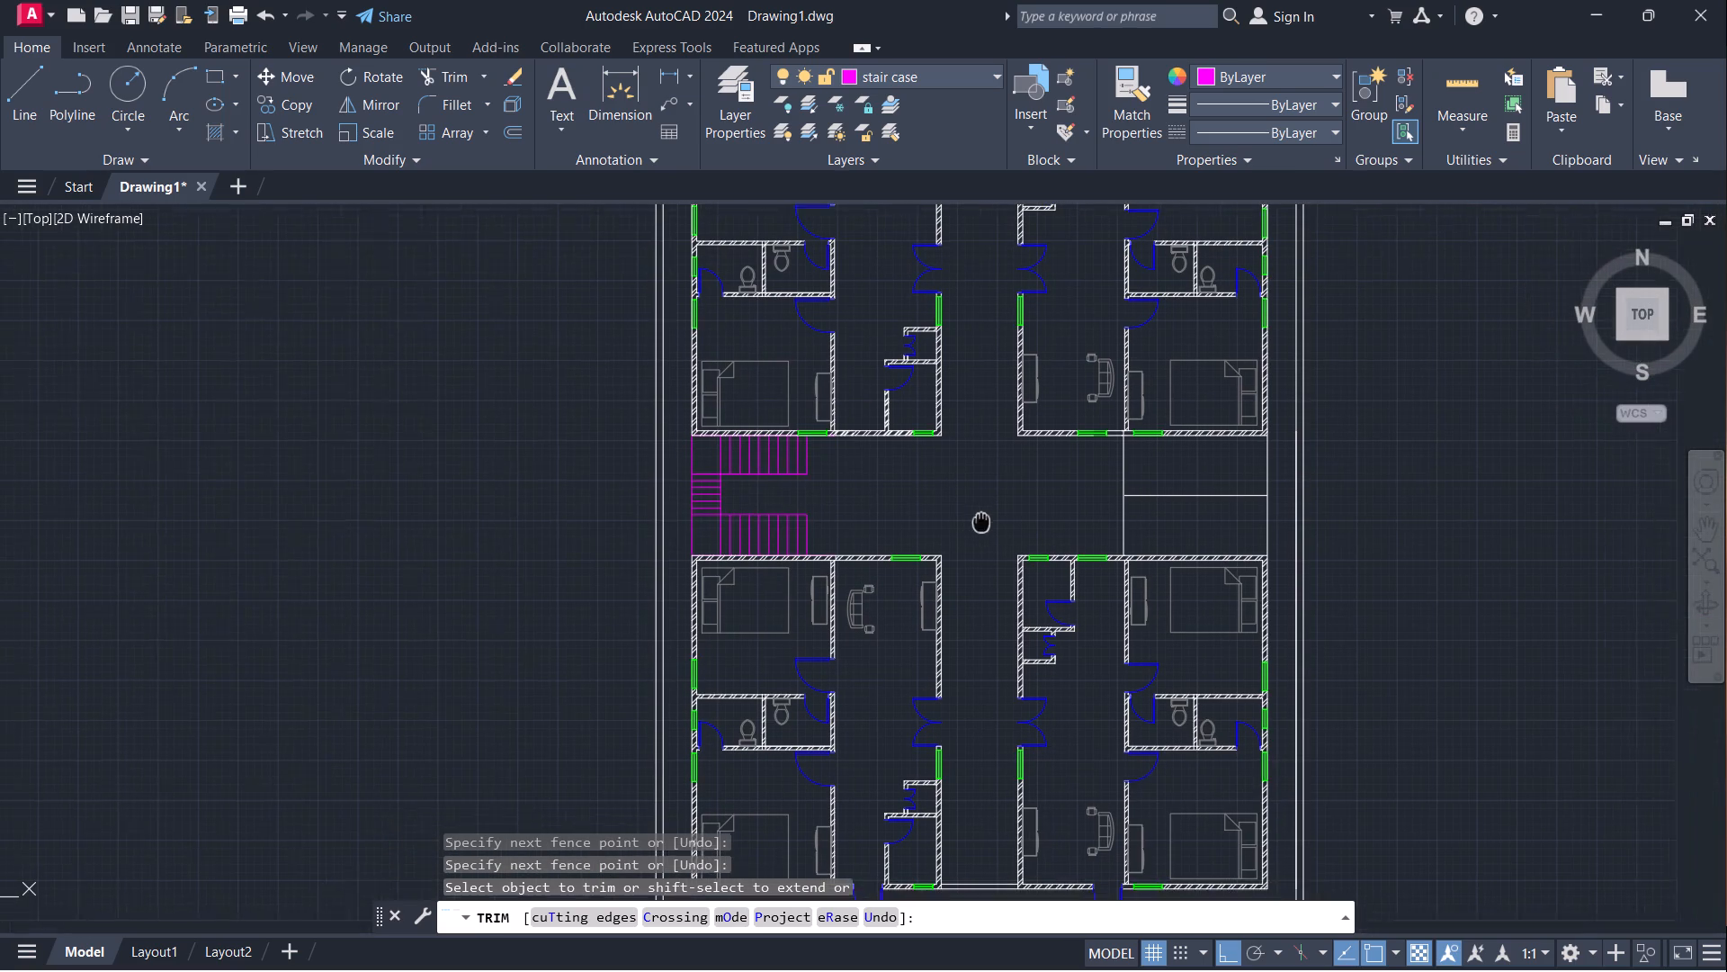
{"action": "middle_click_drag", "start_coordinate": [980, 520], "coordinate": [947, 525]}
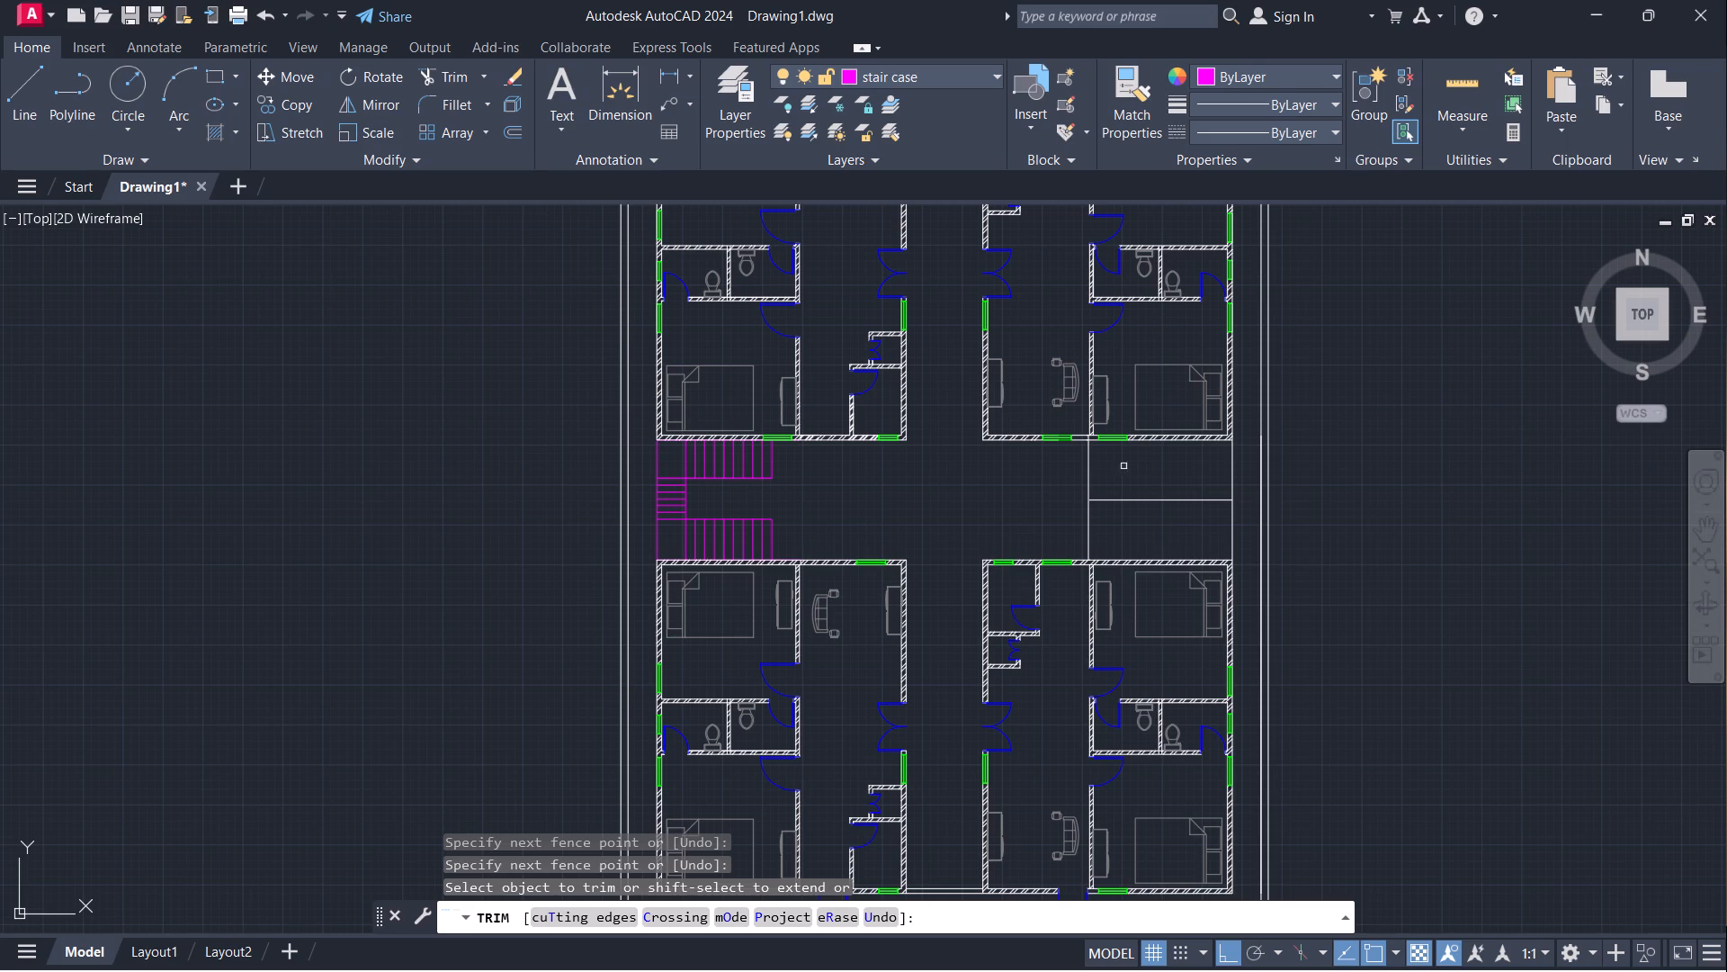
{"action": "scroll", "coordinate": [1169, 496], "scroll_direction": "up", "scroll_amount": 1}
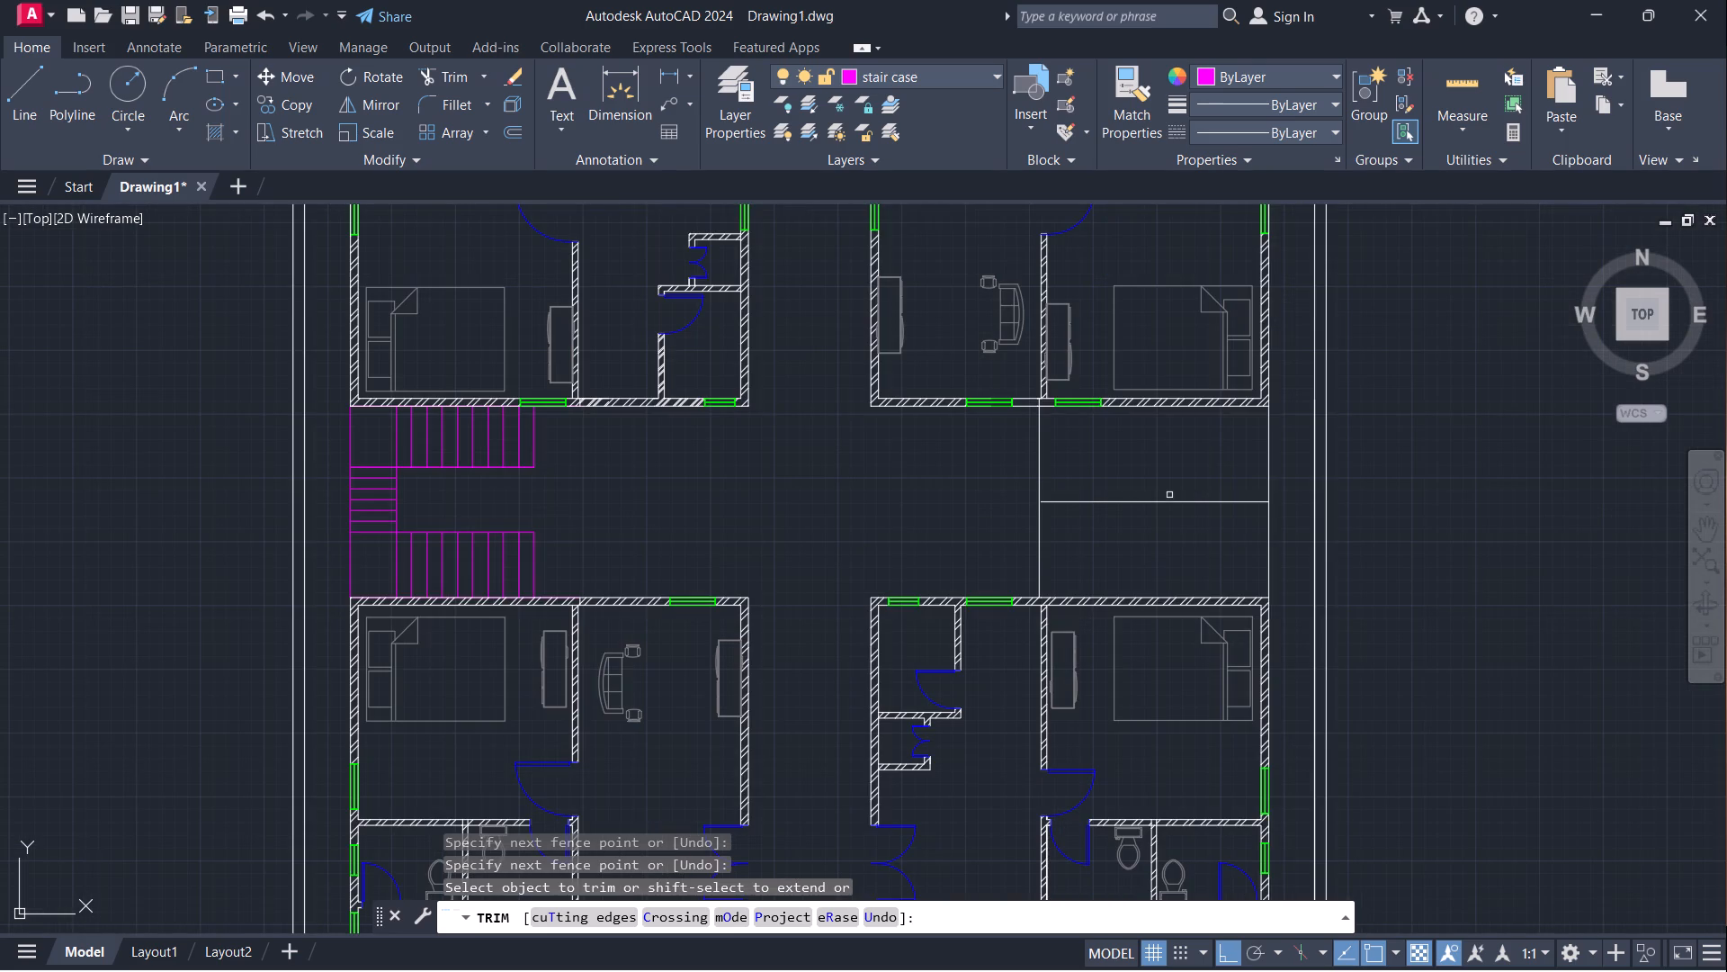
{"action": "middle_click_drag", "start_coordinate": [1135, 512], "coordinate": [740, 528]}
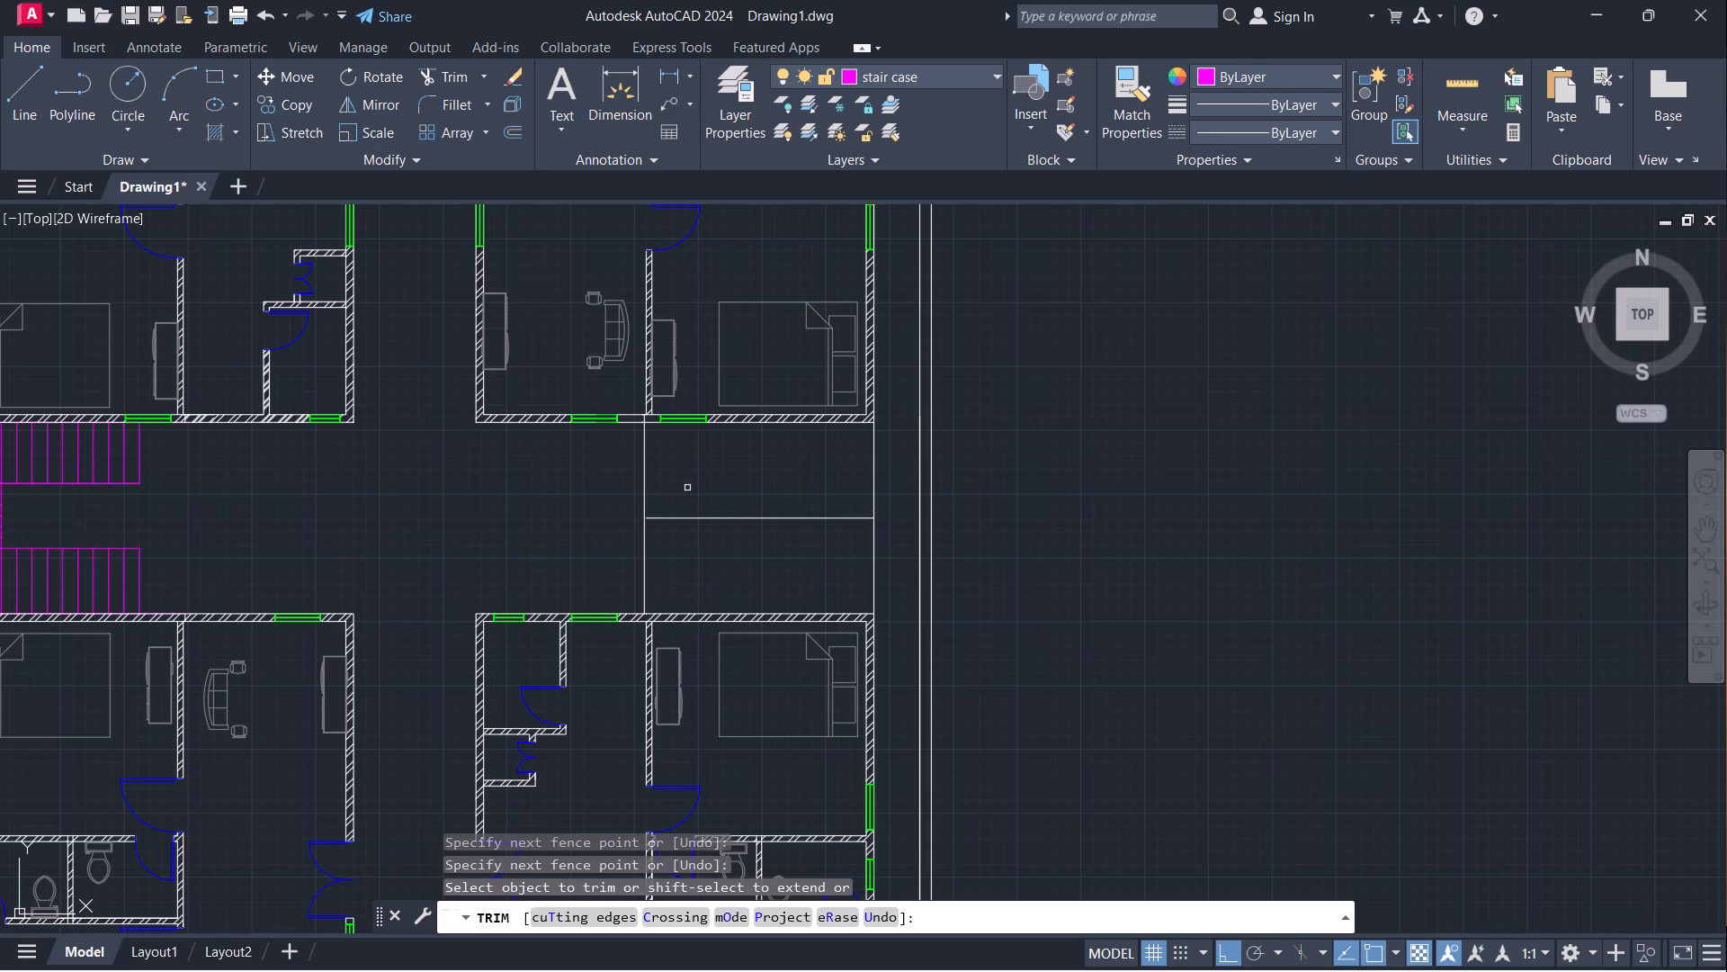
{"action": "key", "text": "Escape"}
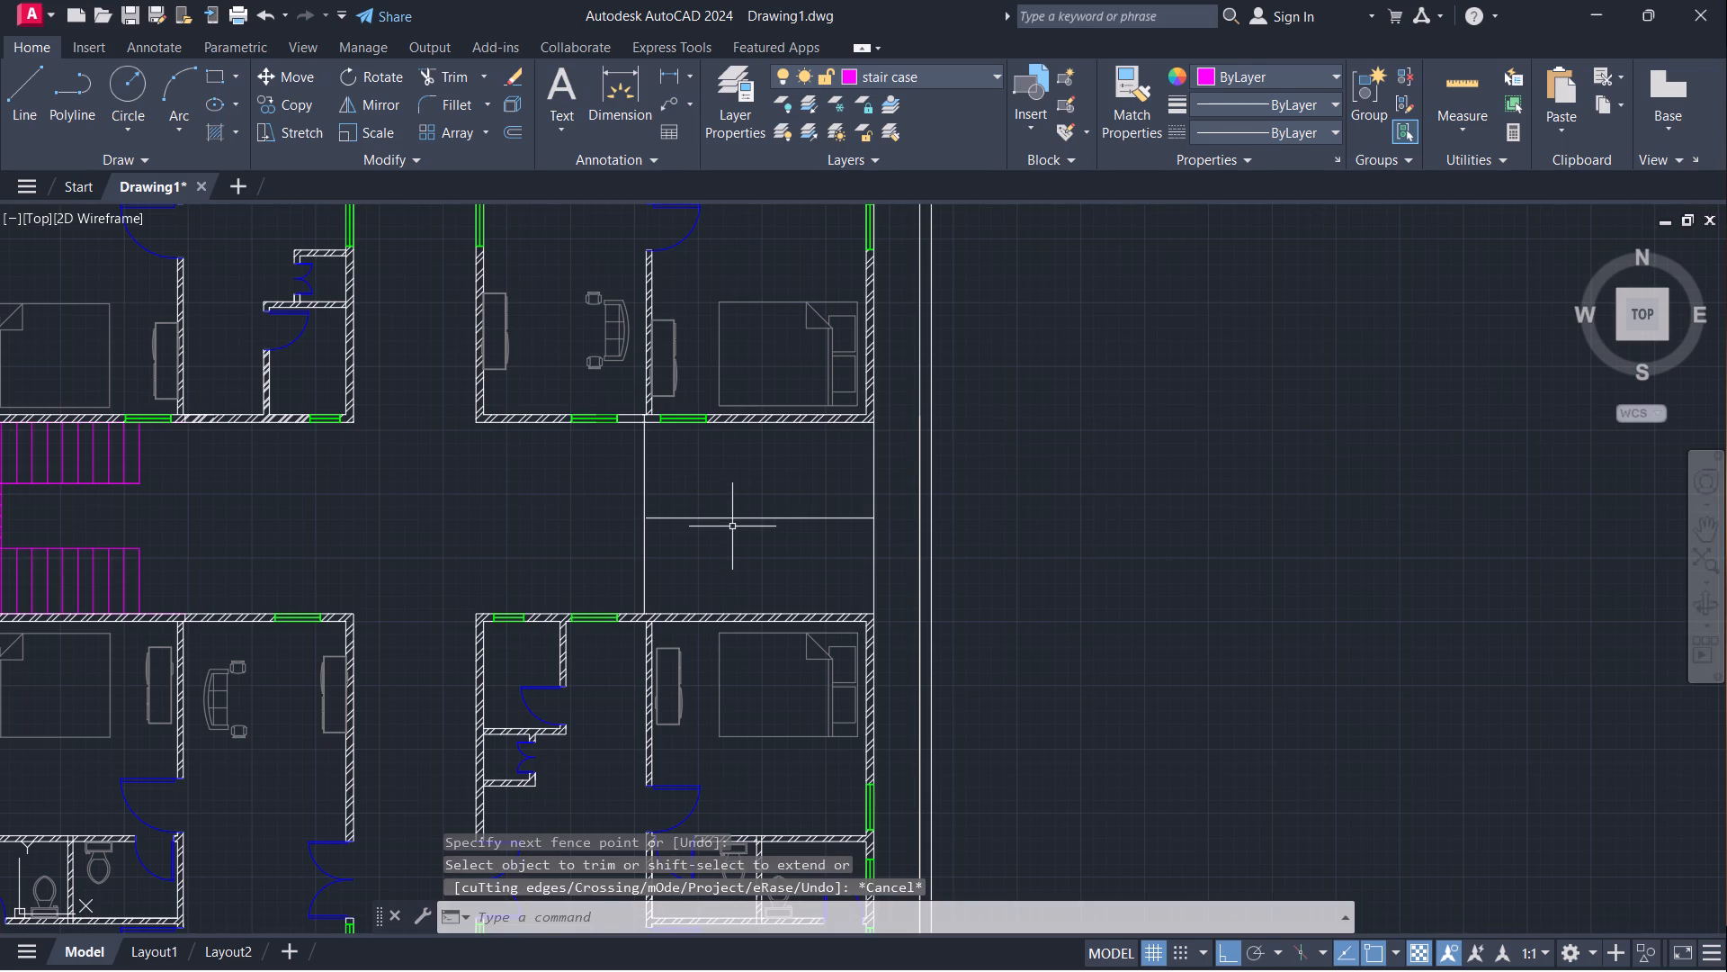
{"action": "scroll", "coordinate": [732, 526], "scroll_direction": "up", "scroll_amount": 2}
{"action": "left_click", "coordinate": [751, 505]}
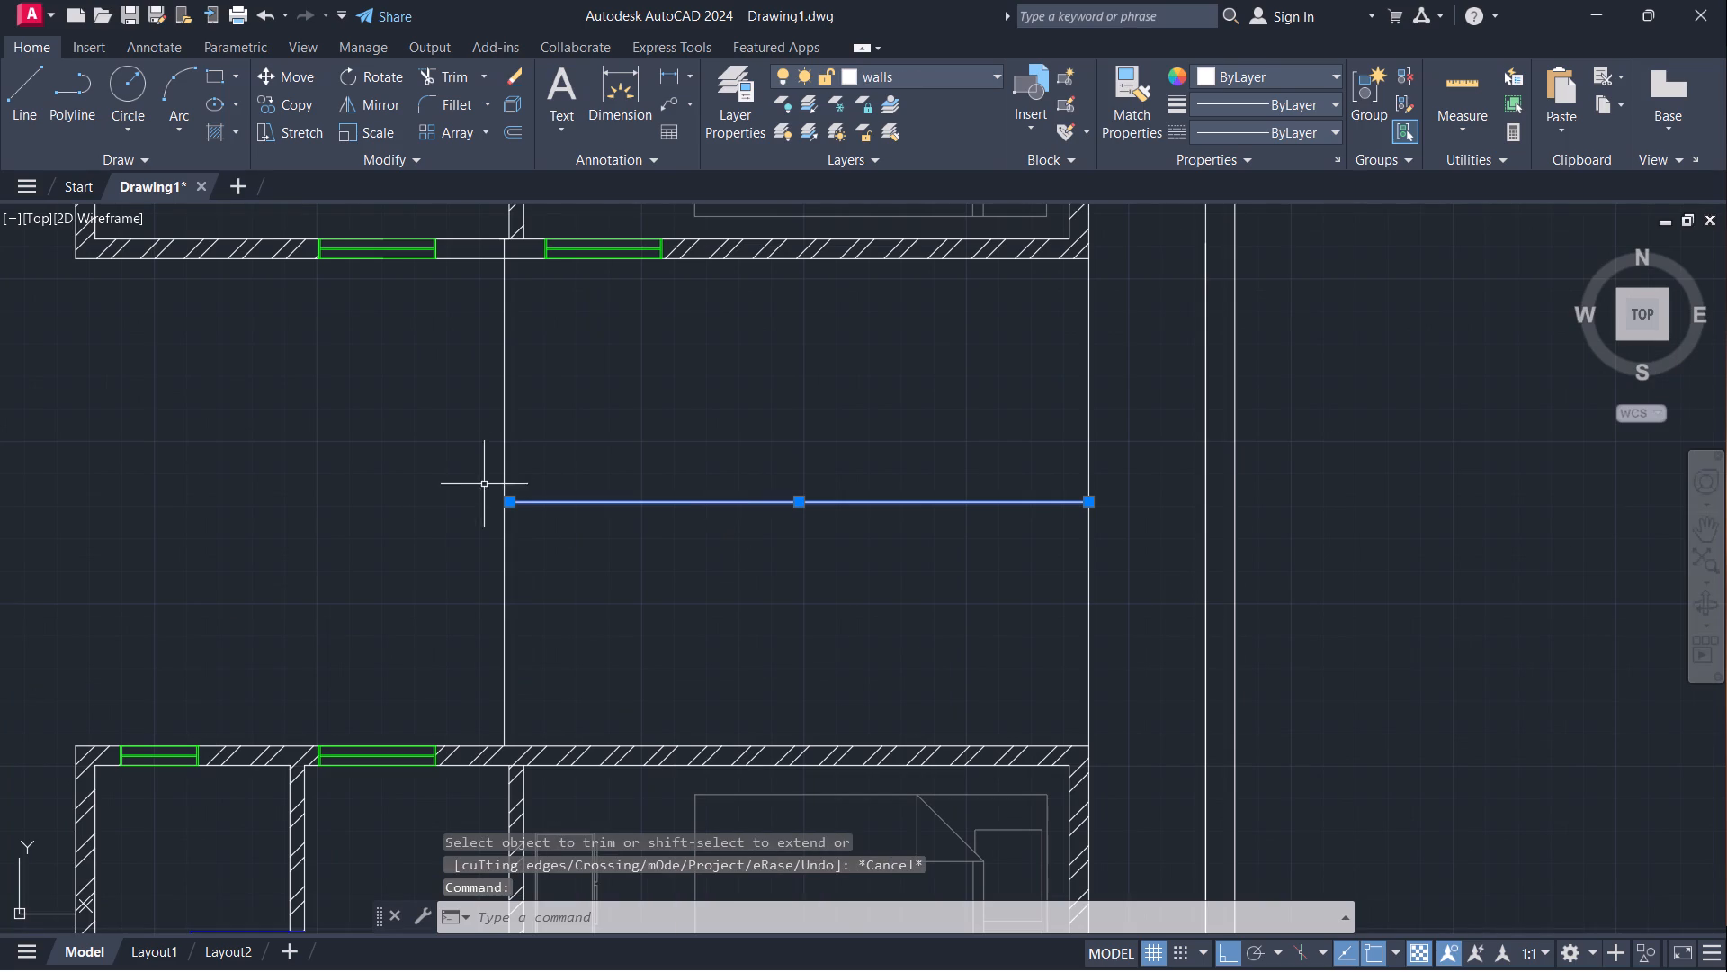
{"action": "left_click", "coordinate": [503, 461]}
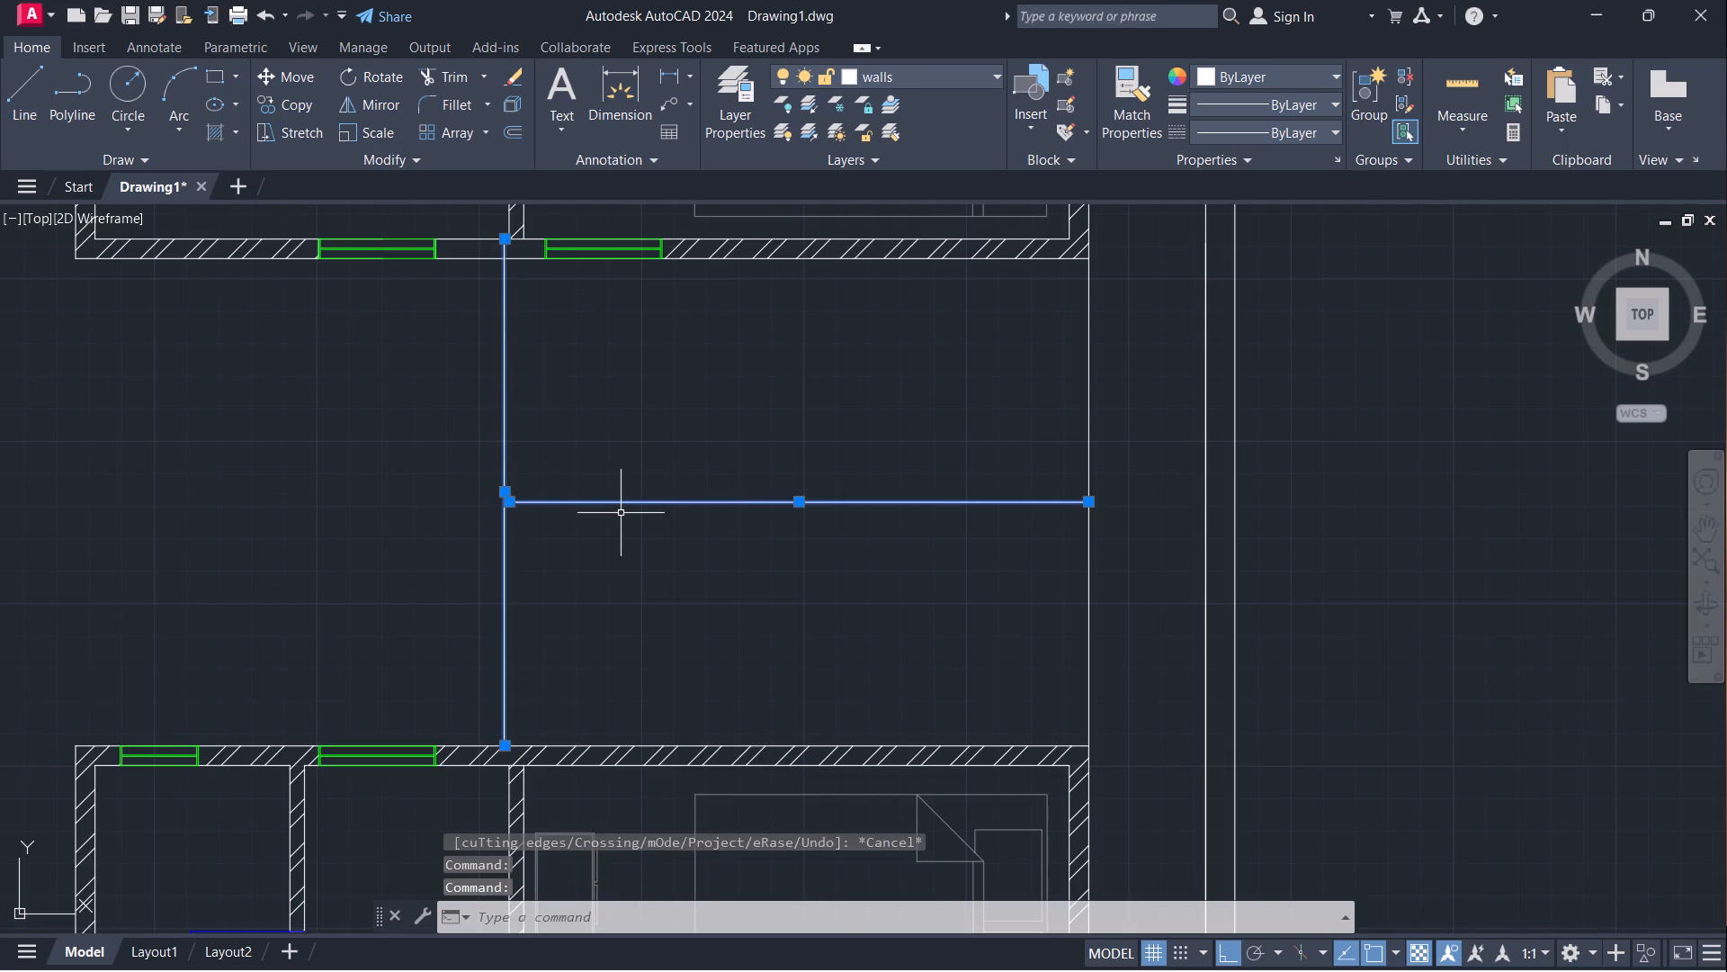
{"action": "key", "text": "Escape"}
Offset the horizontal centre line of the room opposite the staircase by 3 inches to both sides.
{"action": "left_click", "coordinate": [732, 501]}
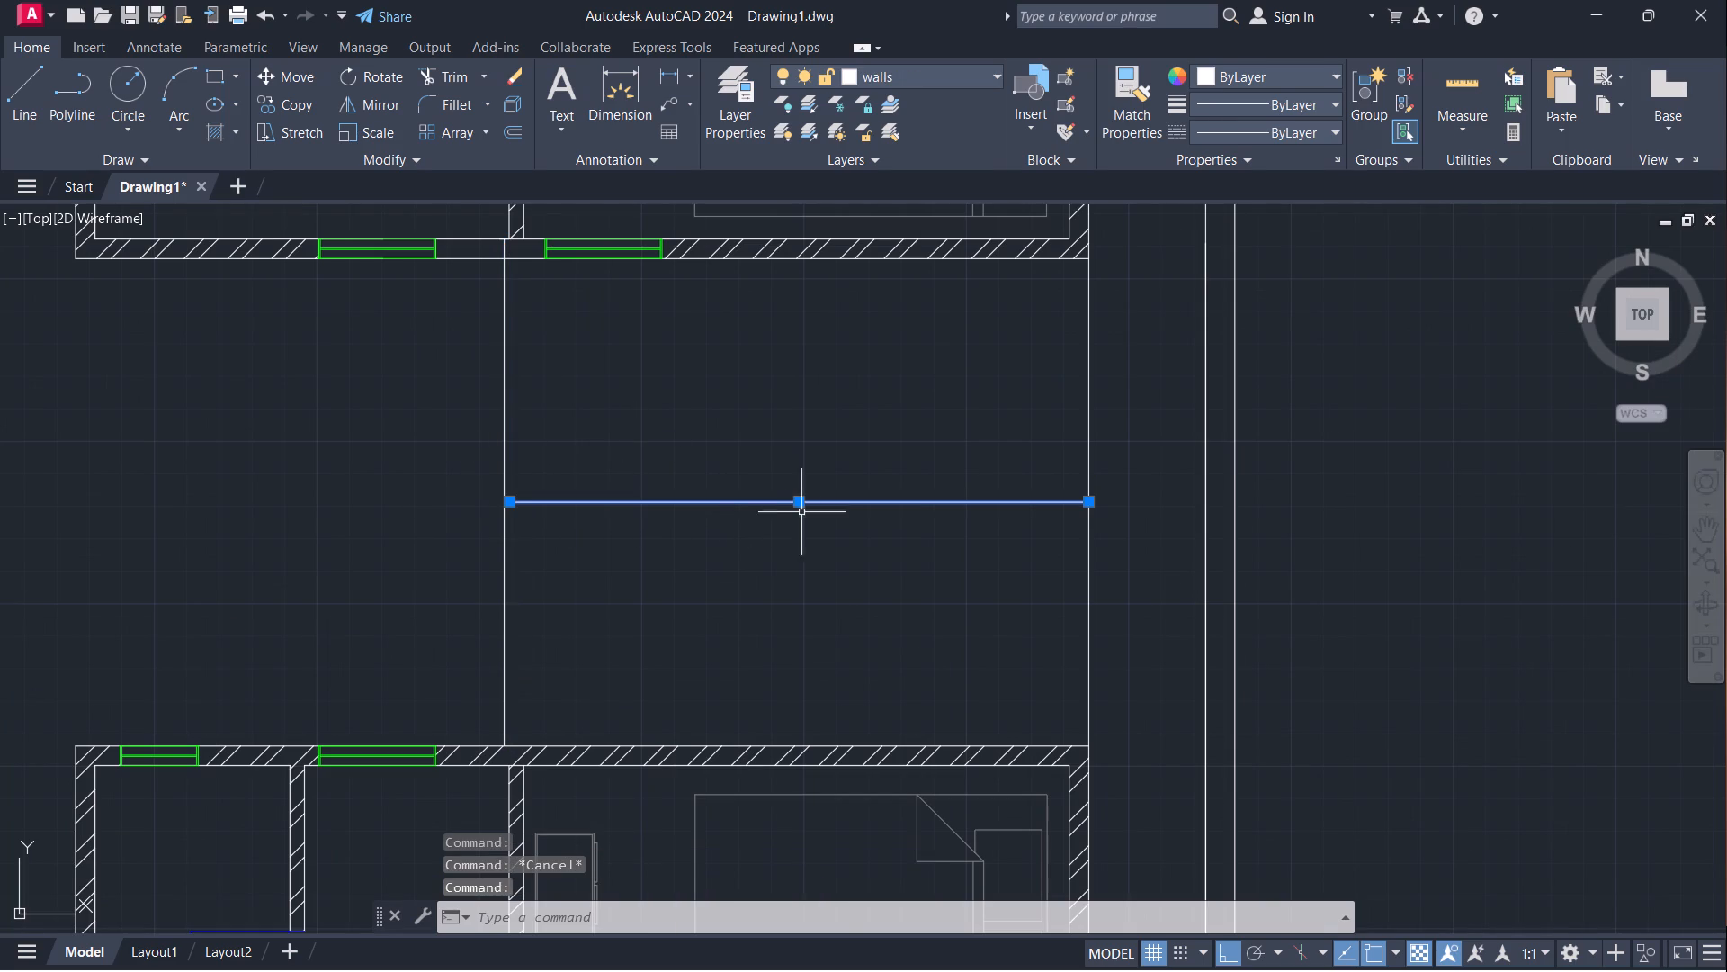
{"action": "key", "text": "o"}
{"action": "key", "text": "Return"}
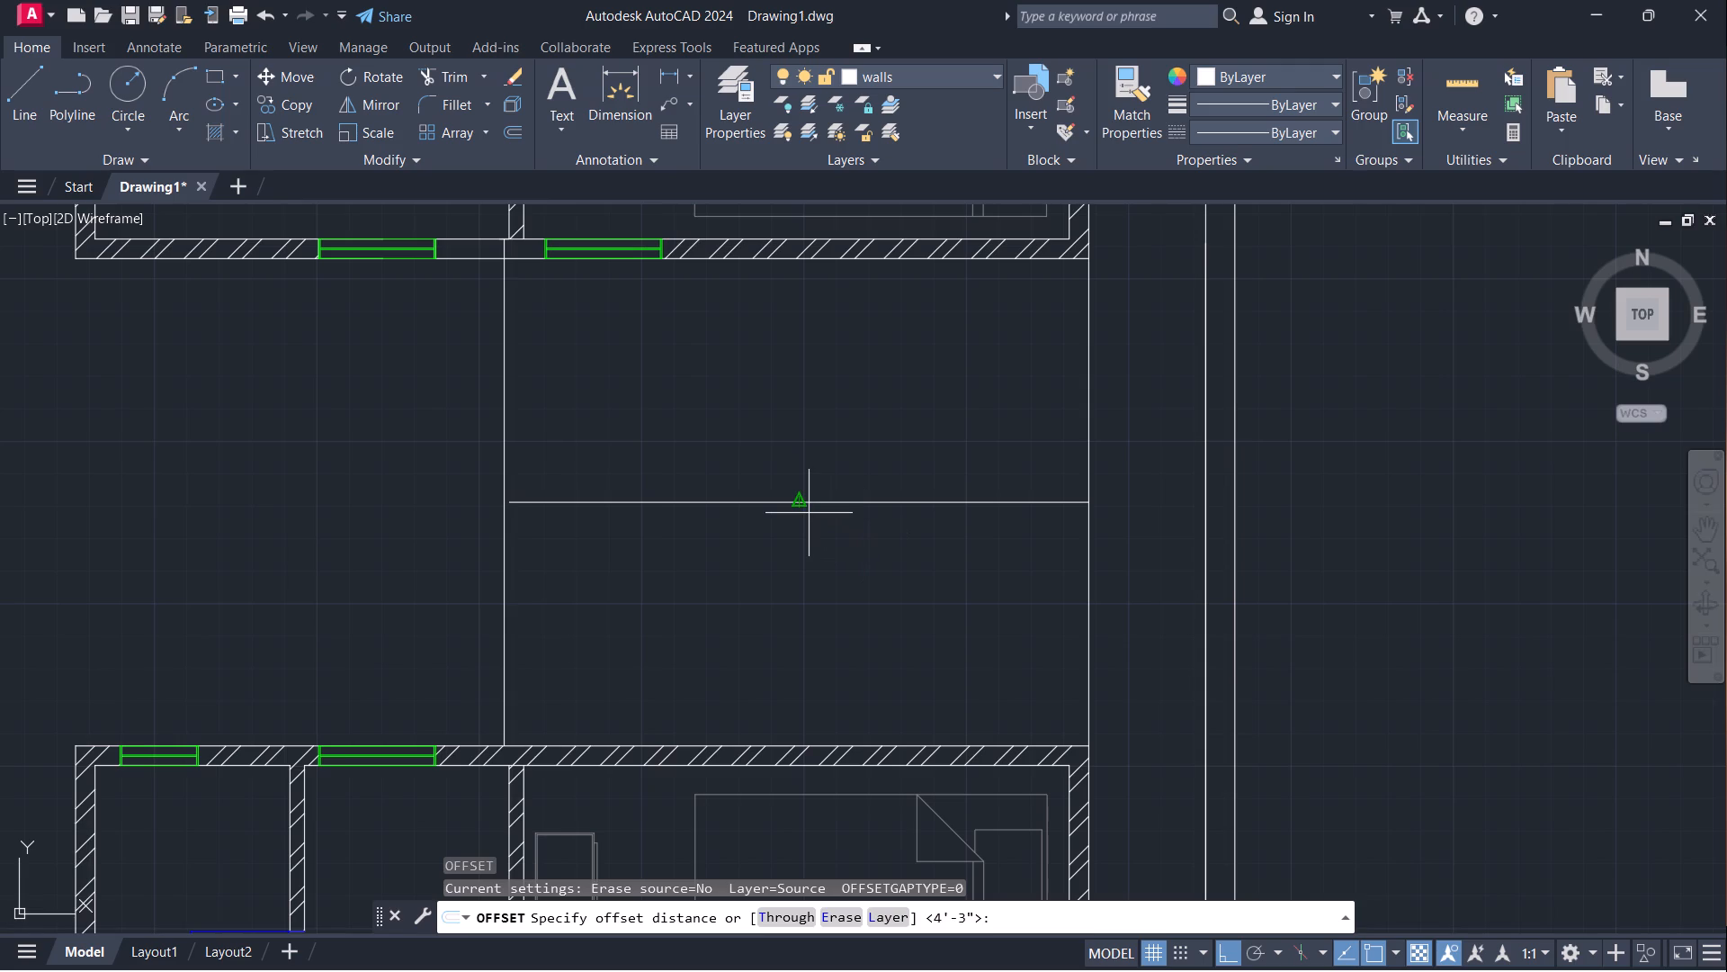
{"action": "left_click", "coordinate": [809, 512]}
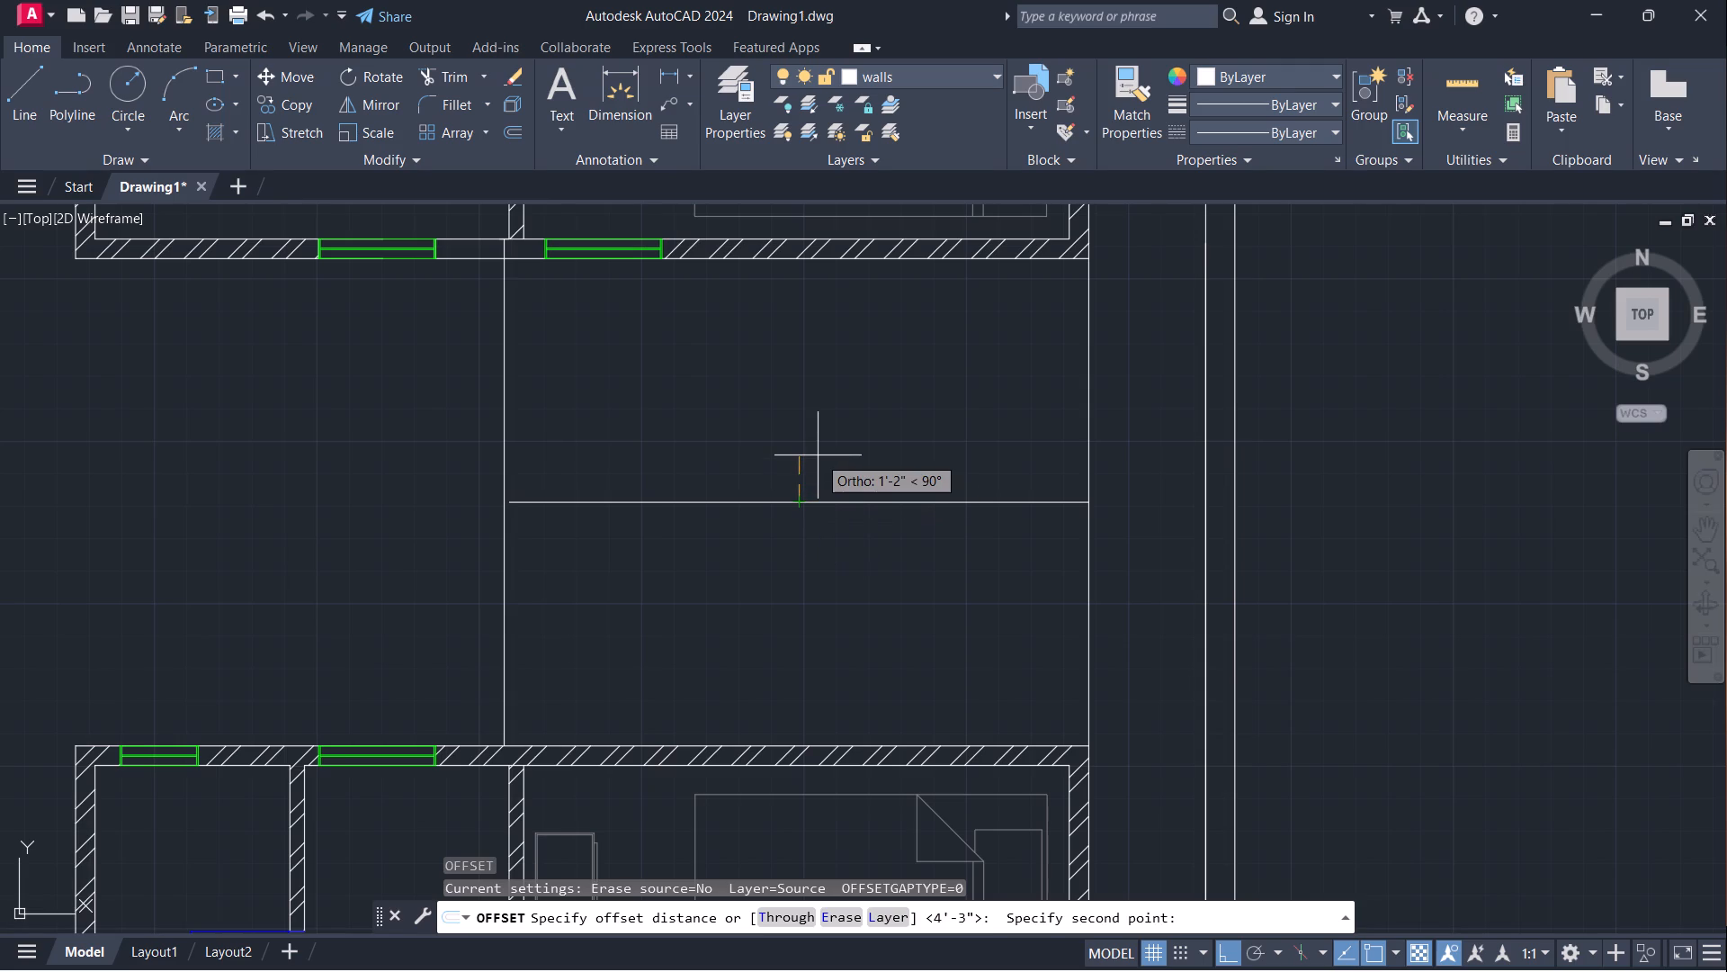
{"action": "key", "text": "3"}
{"action": "key", "text": "Return"}
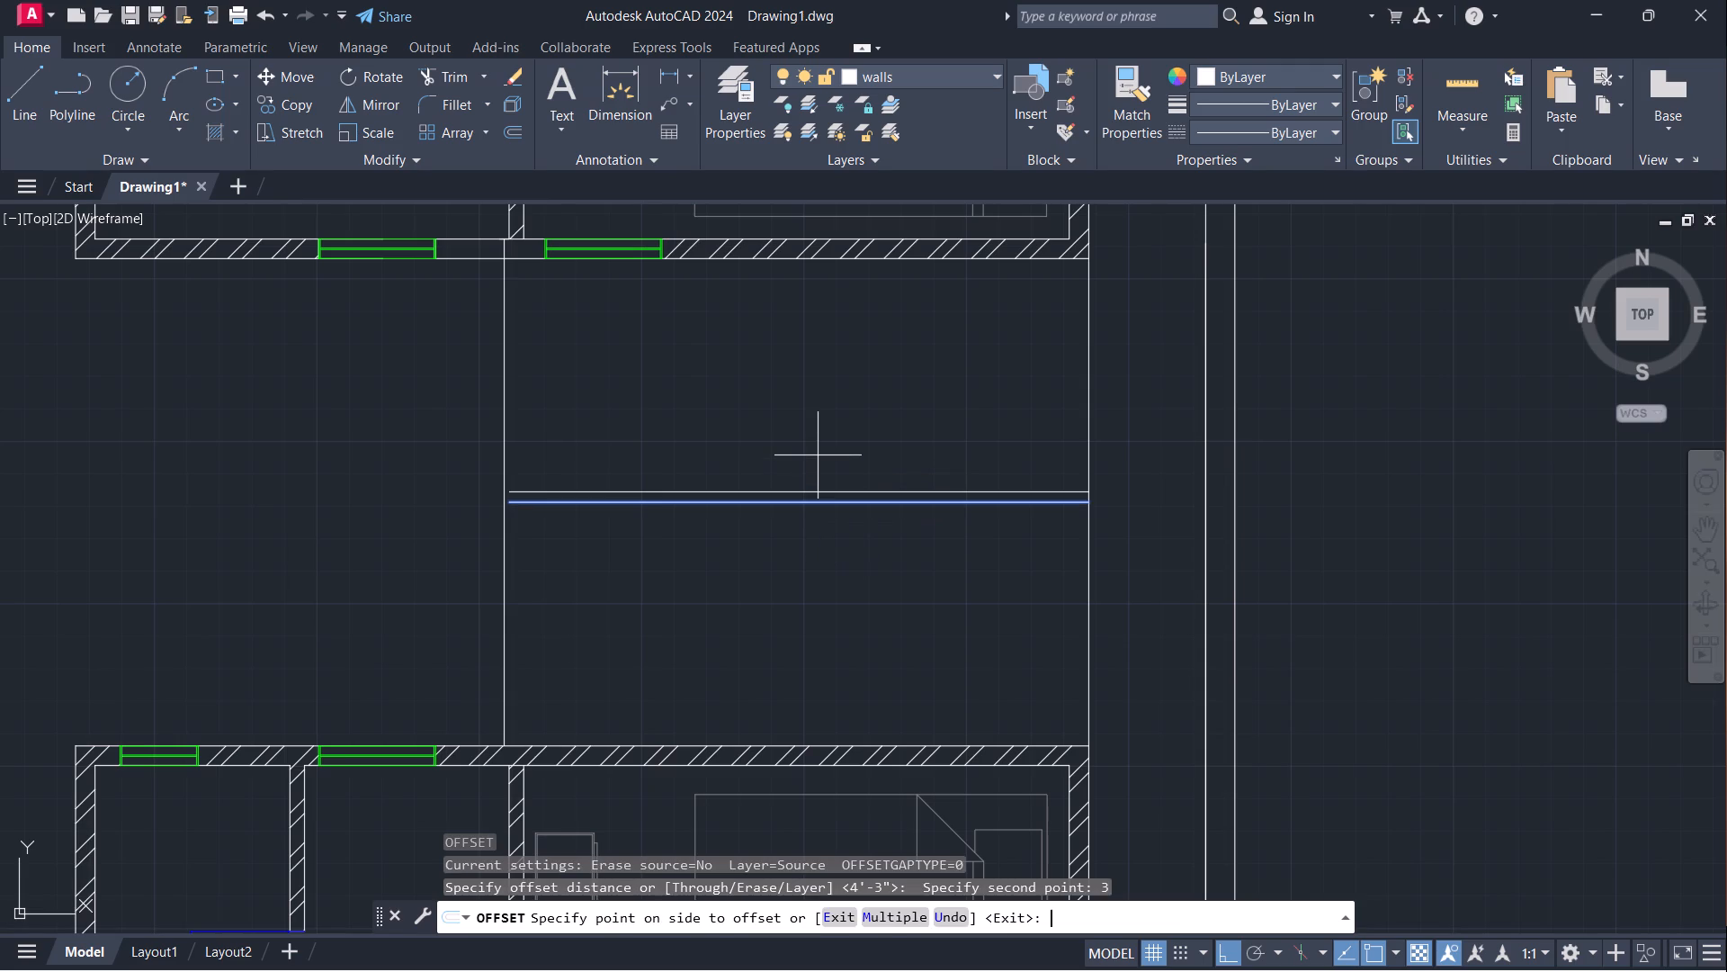
{"action": "left_click_drag", "start_coordinate": [818, 455], "coordinate": [828, 446]}
{"action": "left_click", "coordinate": [821, 457]}
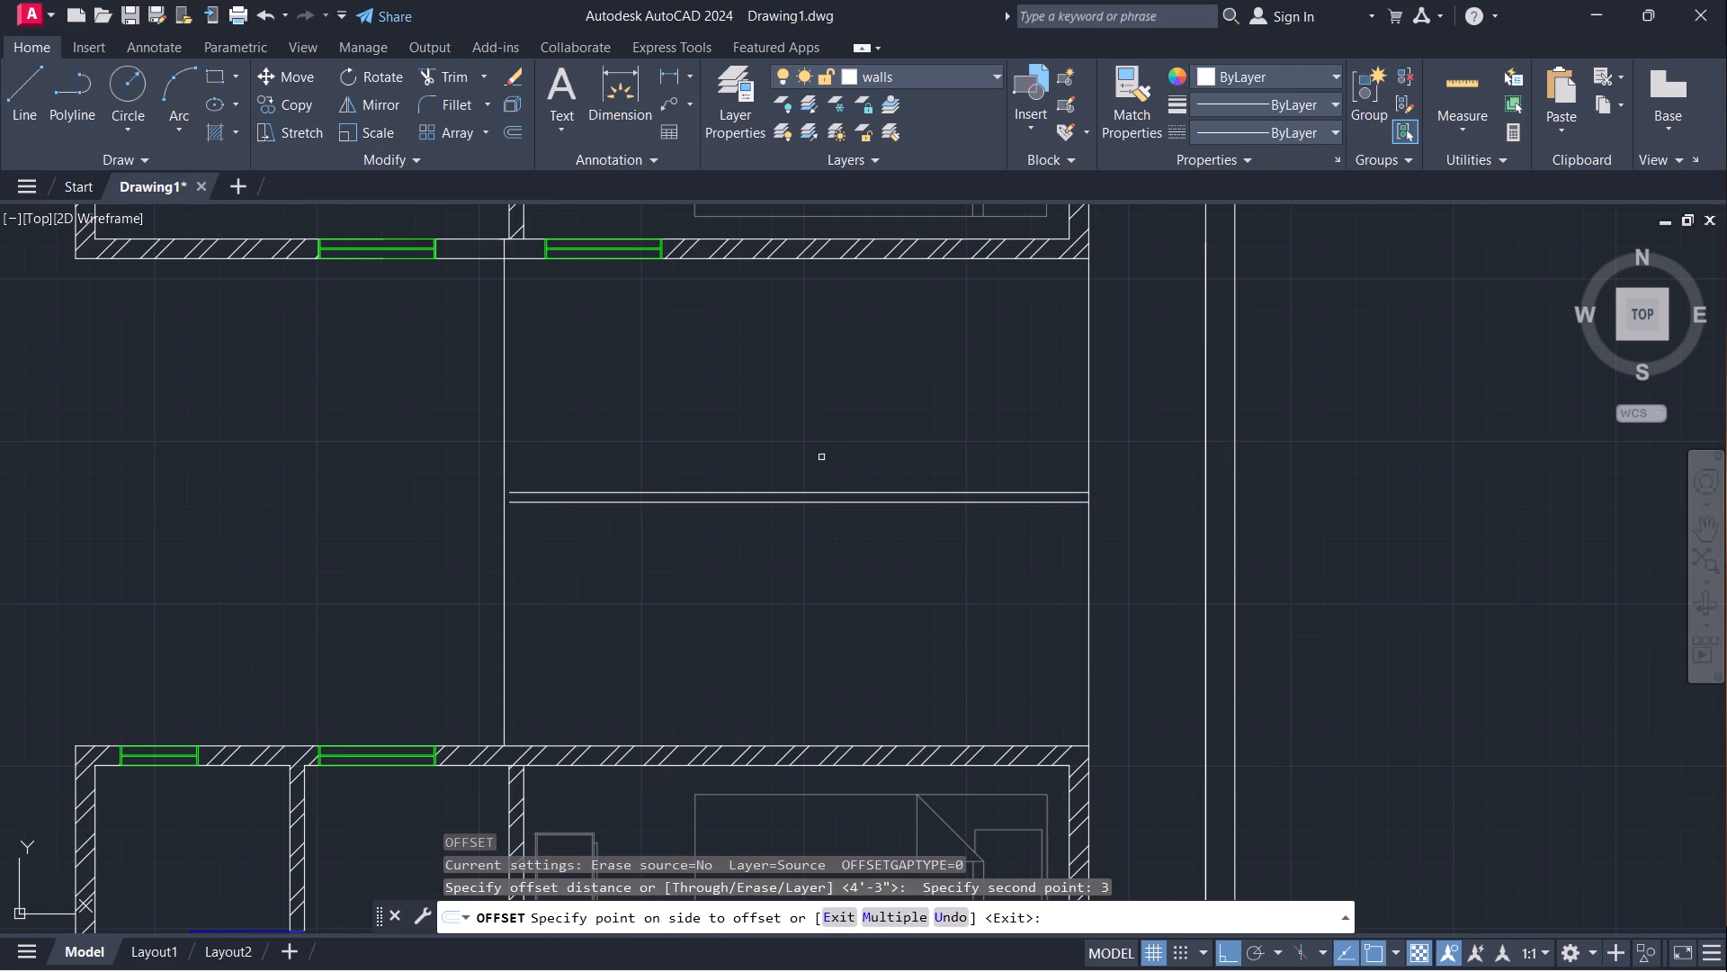
{"action": "left_click", "coordinate": [795, 504]}
{"action": "left_click", "coordinate": [797, 534]}
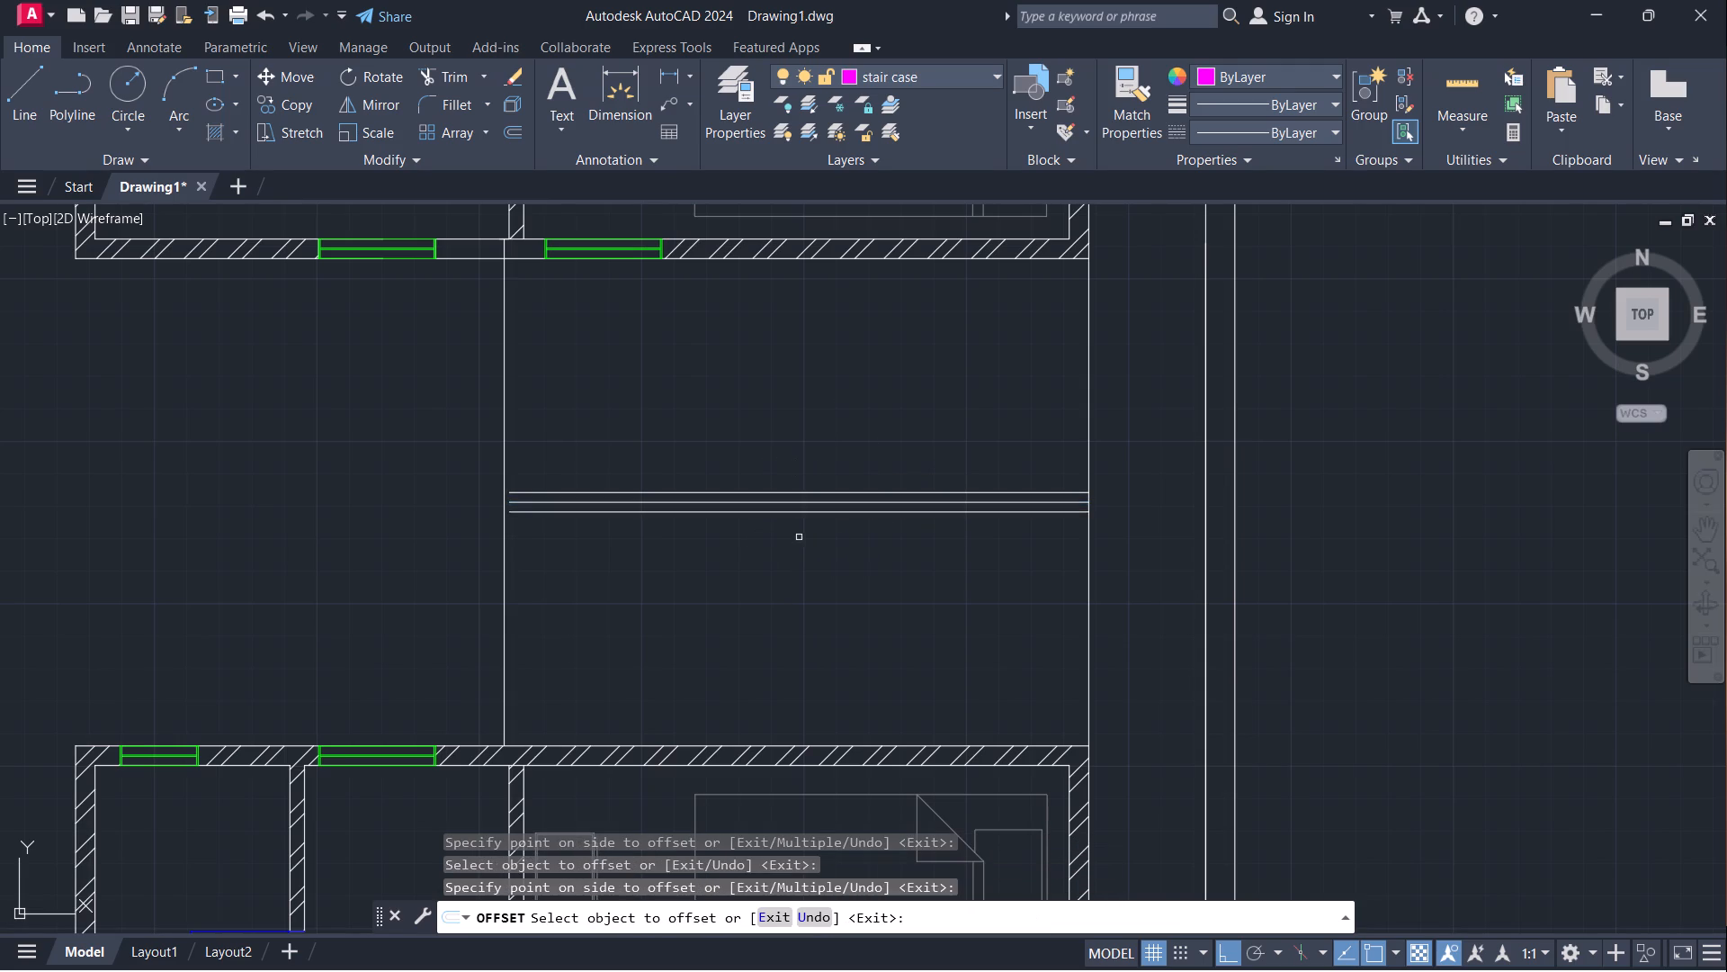
{"action": "left_click", "coordinate": [817, 501]}
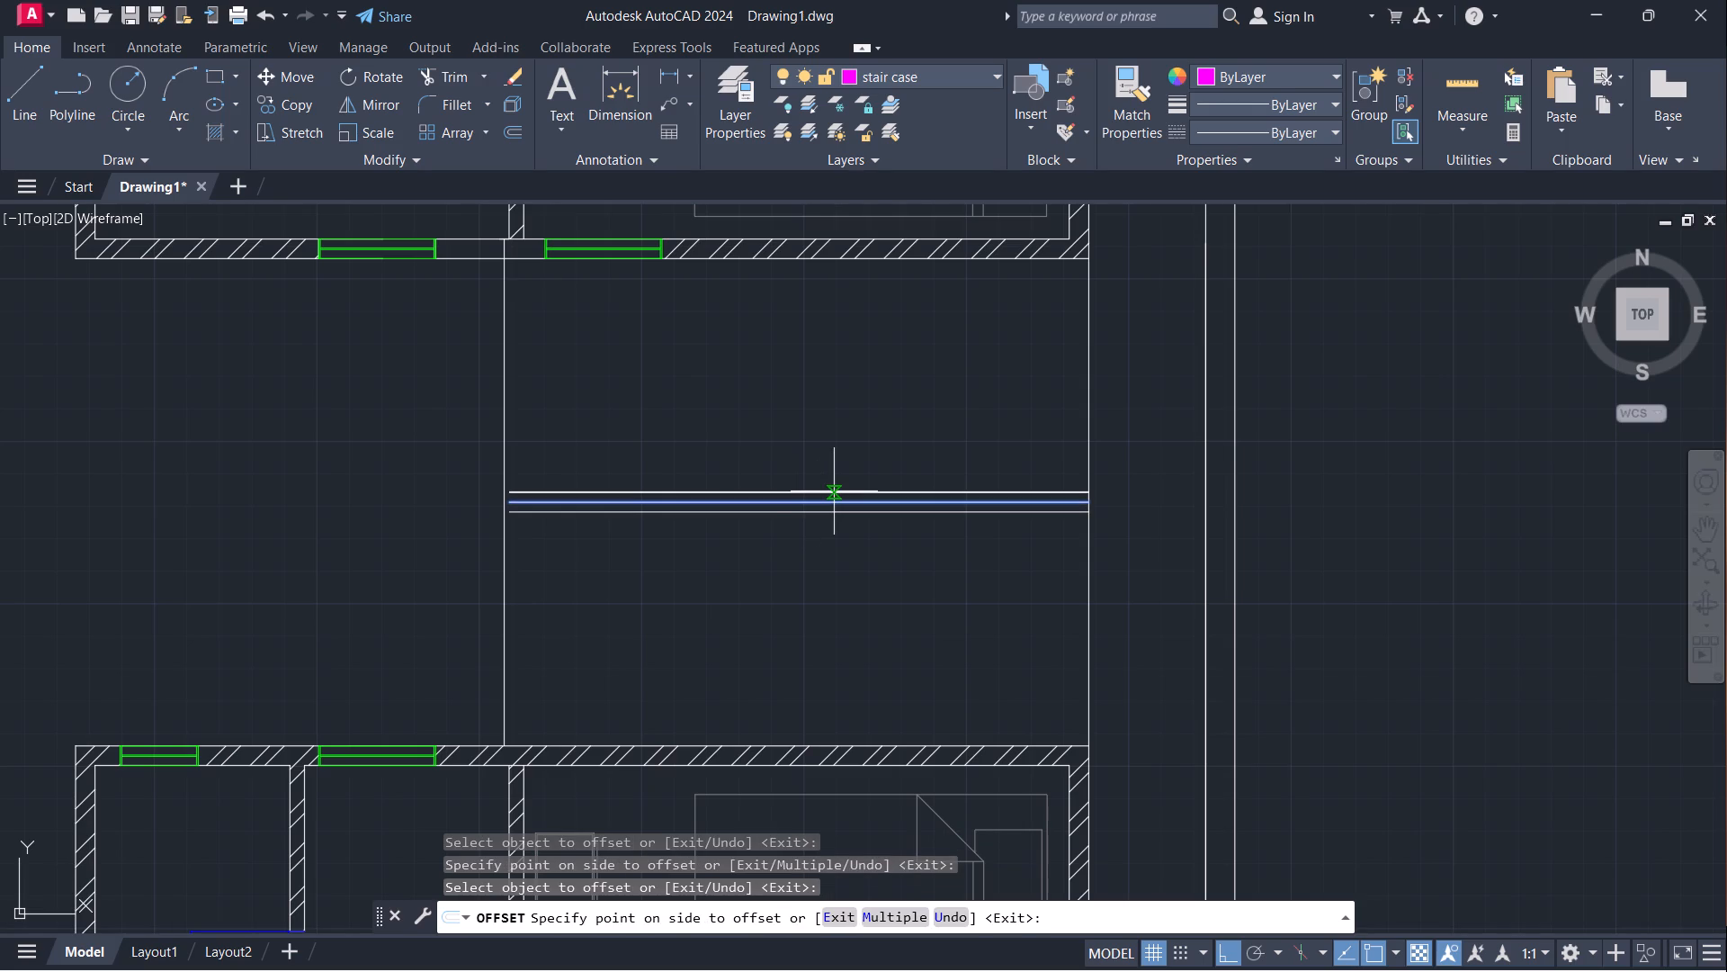
{"action": "key", "text": "e"}
{"action": "key", "text": "Return"}
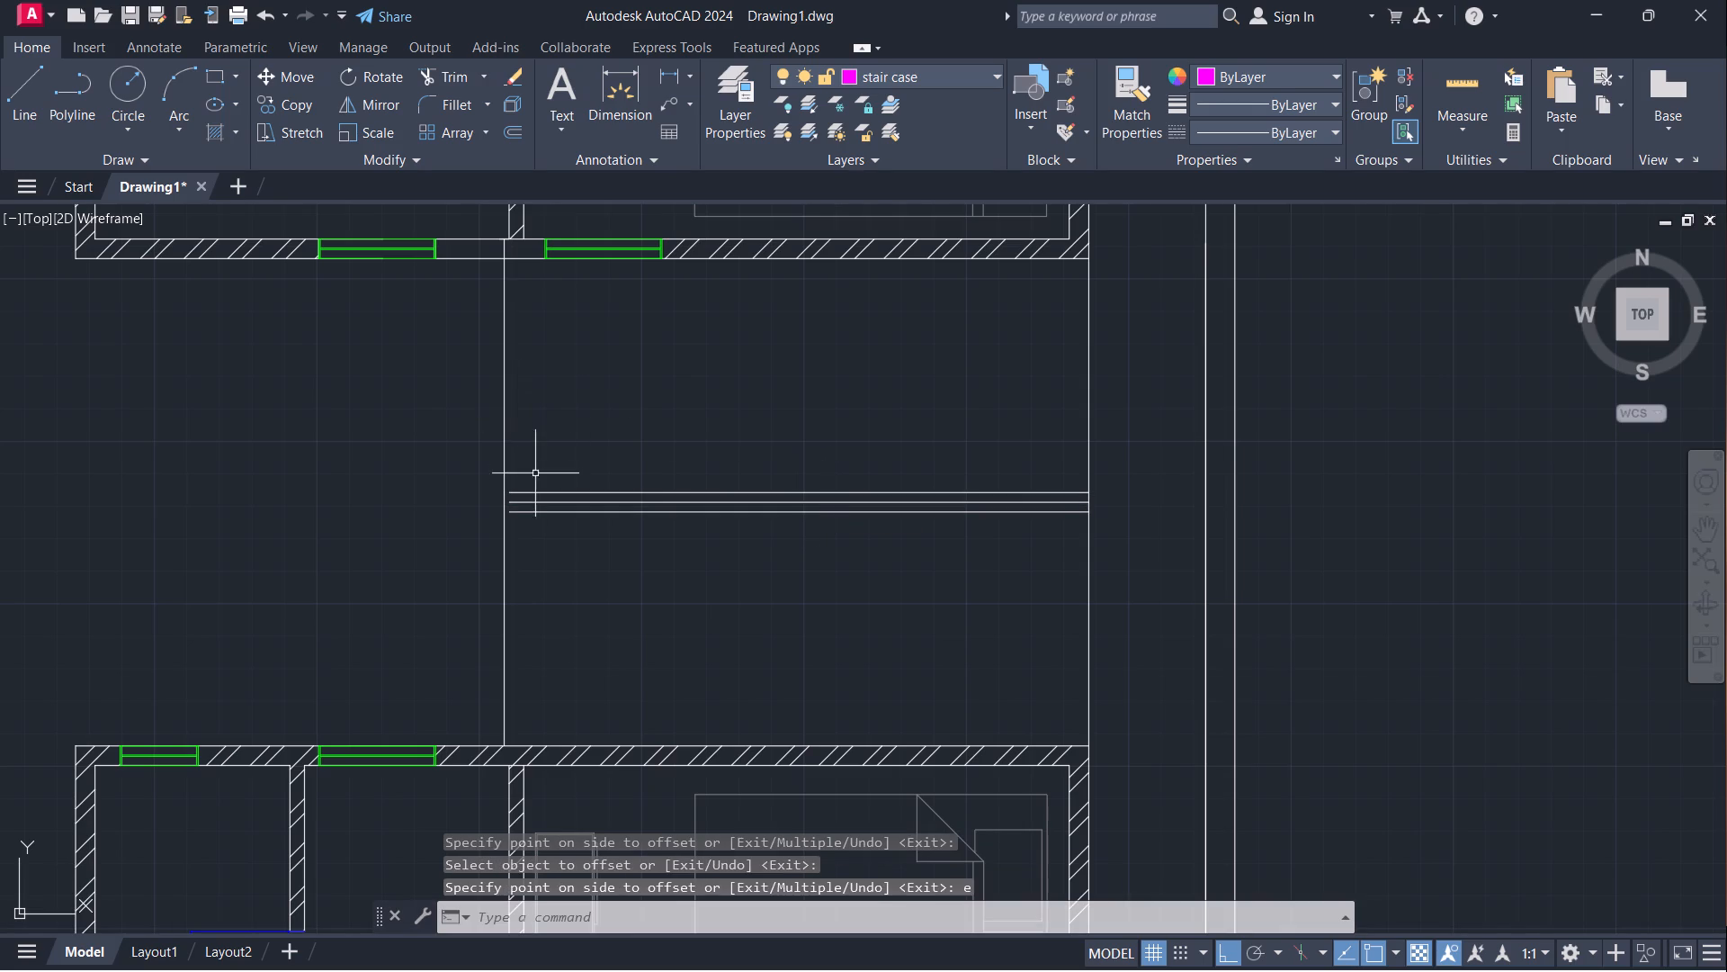
Erase the original centre line between the two offset wall lines.
{"action": "left_click", "coordinate": [538, 503]}
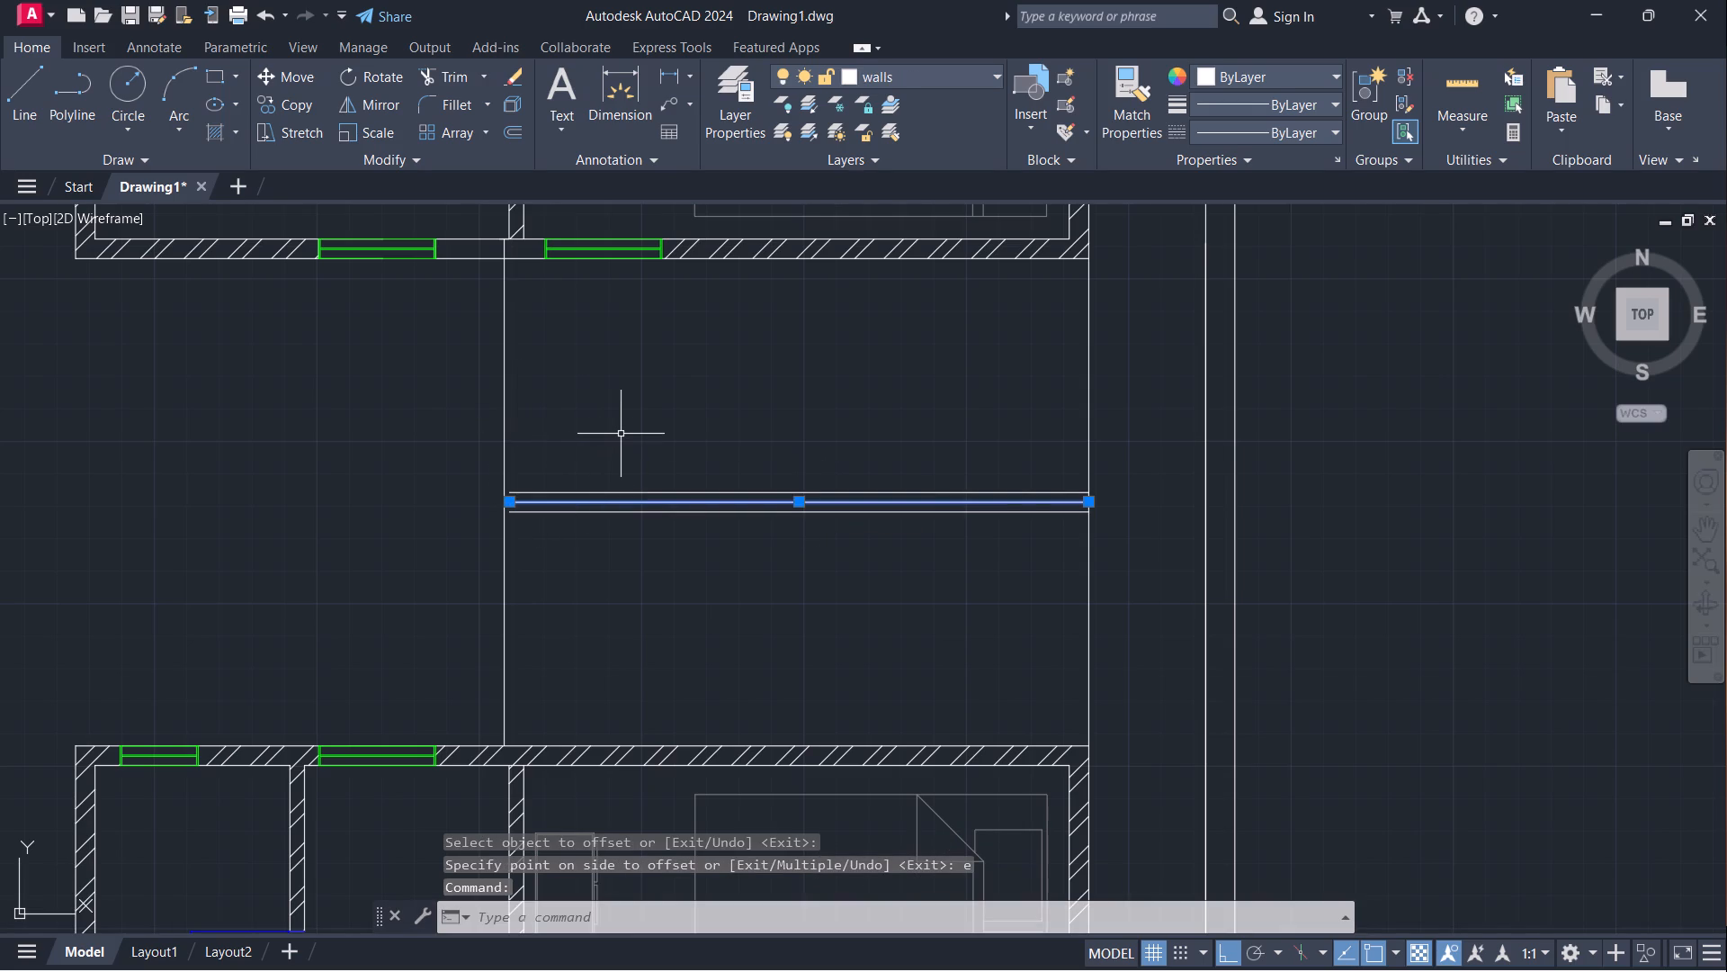
{"action": "key", "text": "e"}
{"action": "key", "text": "Return"}
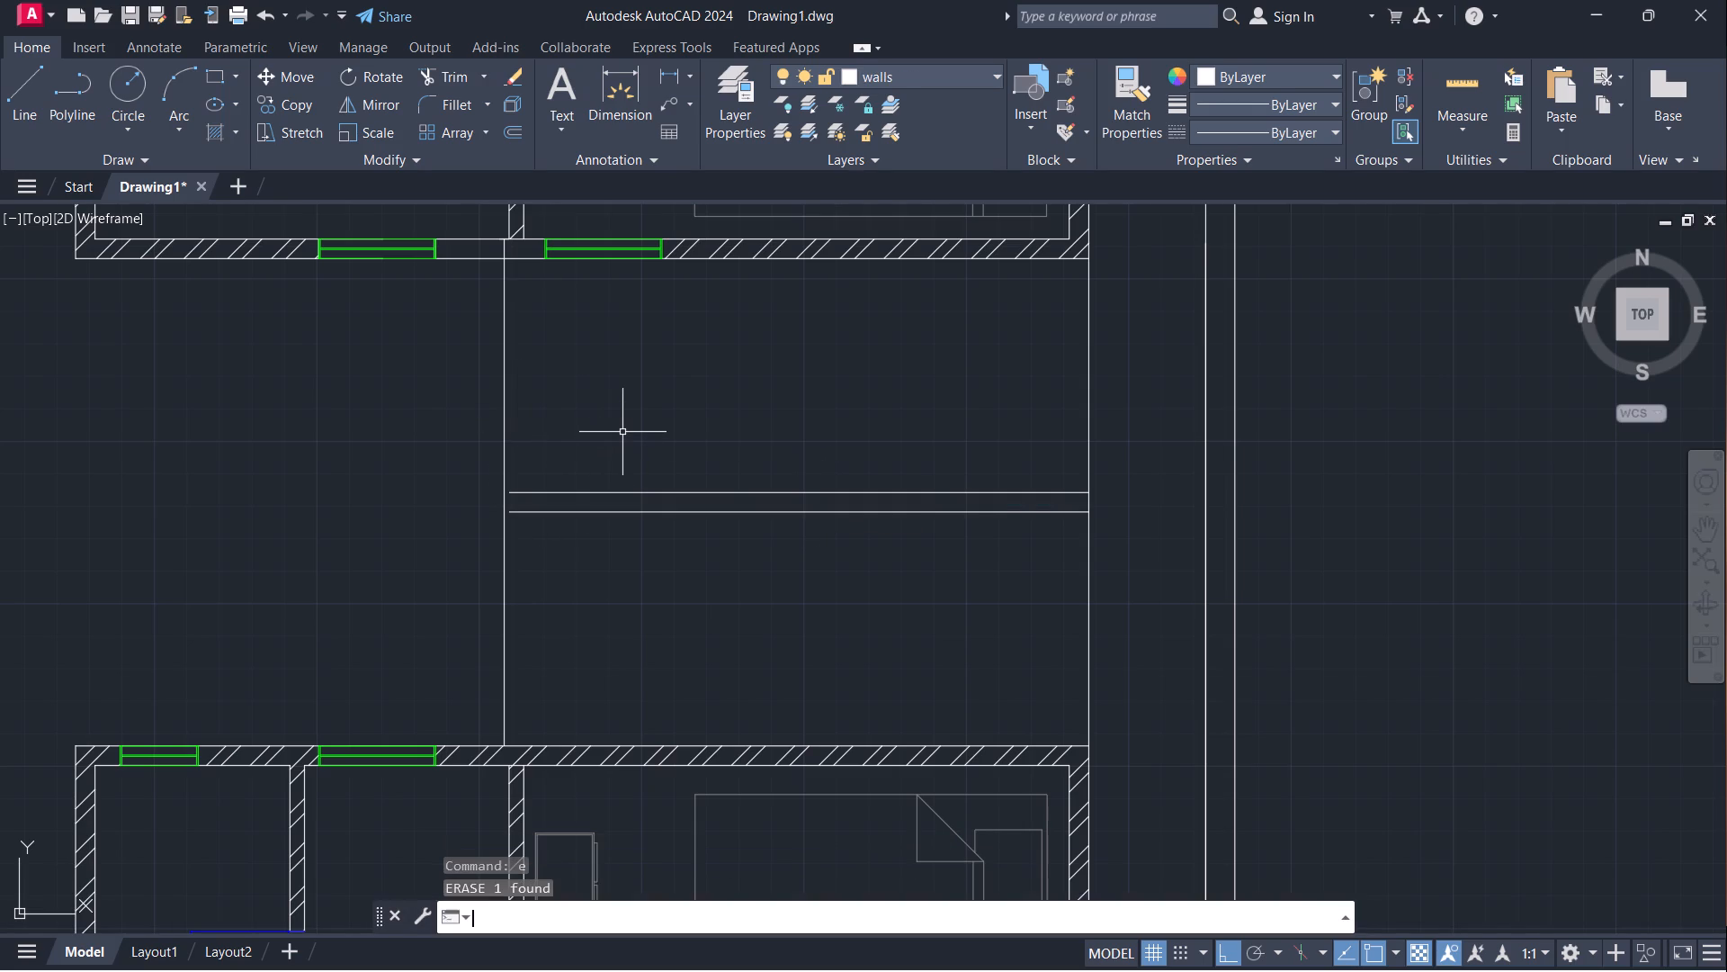
Extend both horizontal partition lines to the room's vertical boundary line on the corridor side.
{"action": "type", "text": "ex"}
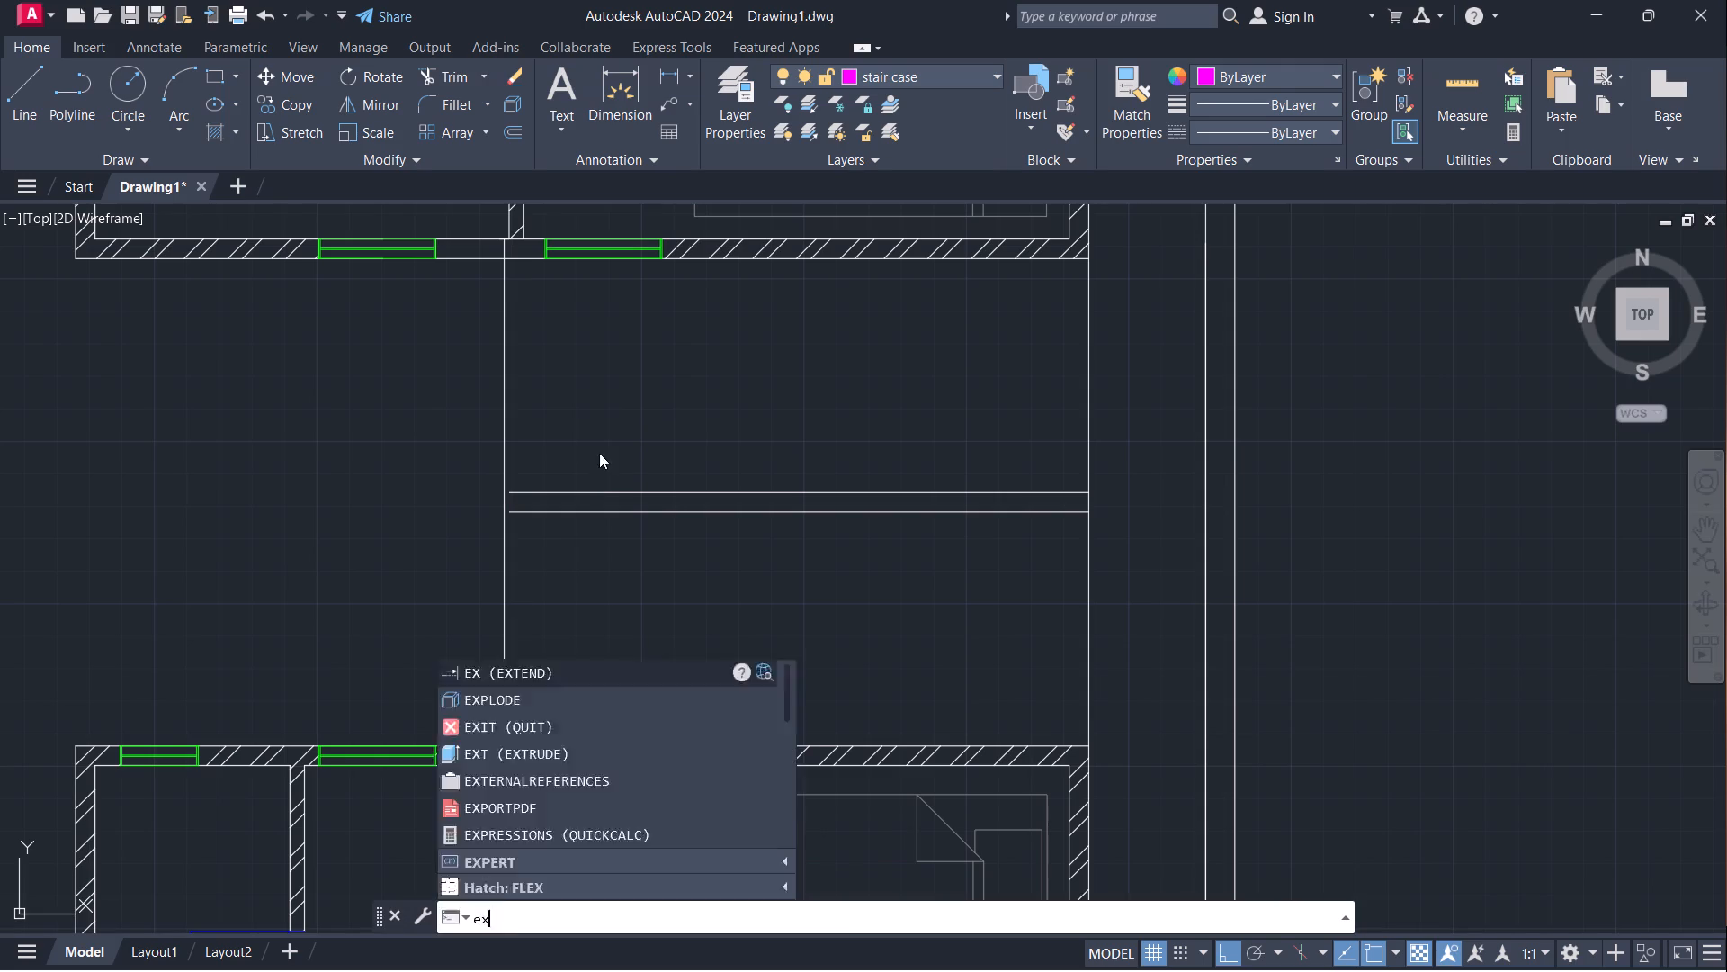
{"action": "key", "text": "Return"}
{"action": "left_click", "coordinate": [547, 493]}
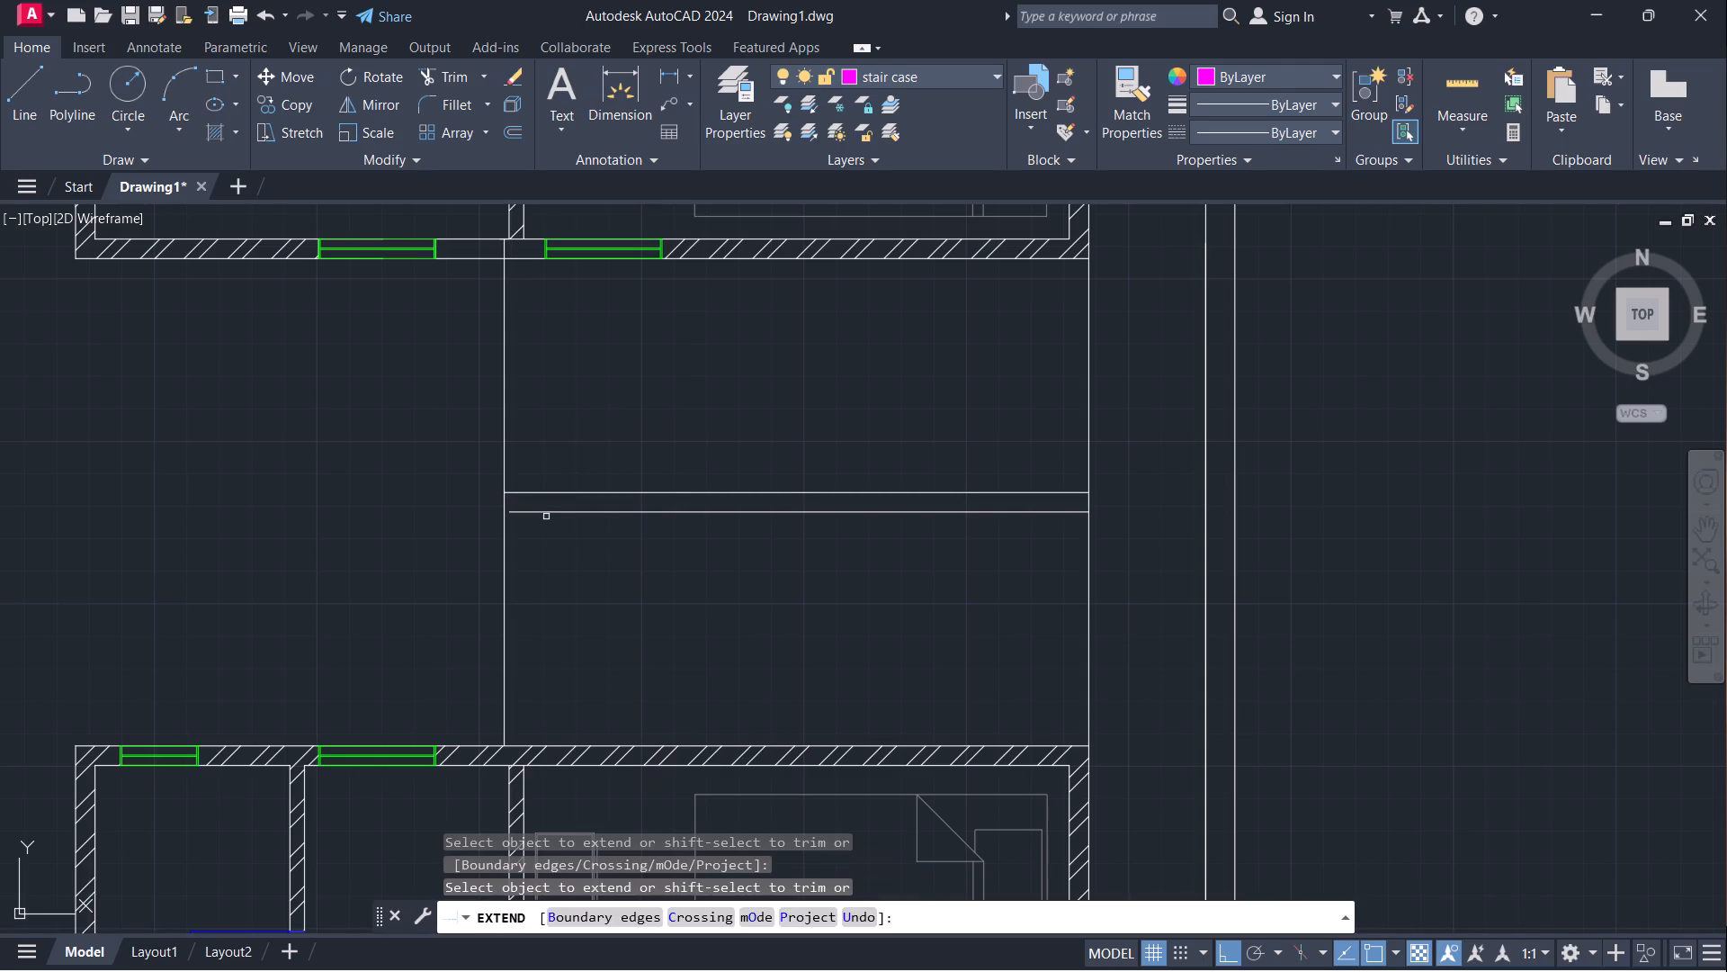
{"action": "left_click", "coordinate": [546, 512]}
{"action": "key", "text": "Escape"}
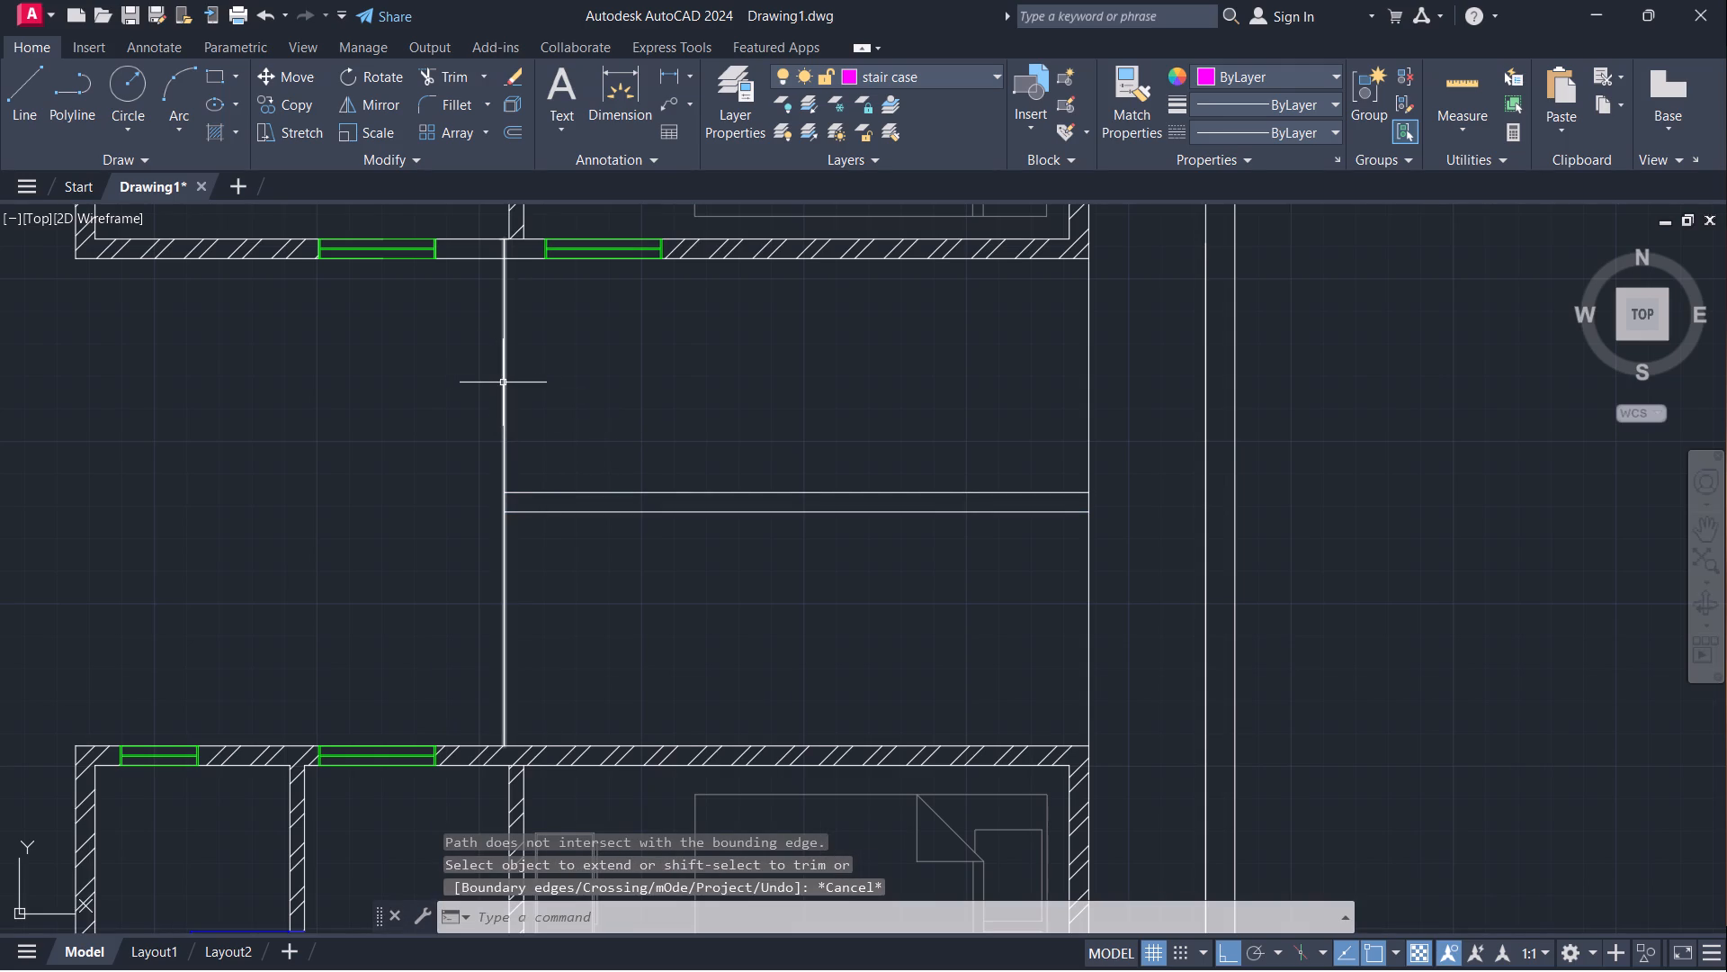
Offset the room's vertical boundary line 4 inches outward, toward the corridor and staircase.
{"action": "left_click", "coordinate": [503, 382]}
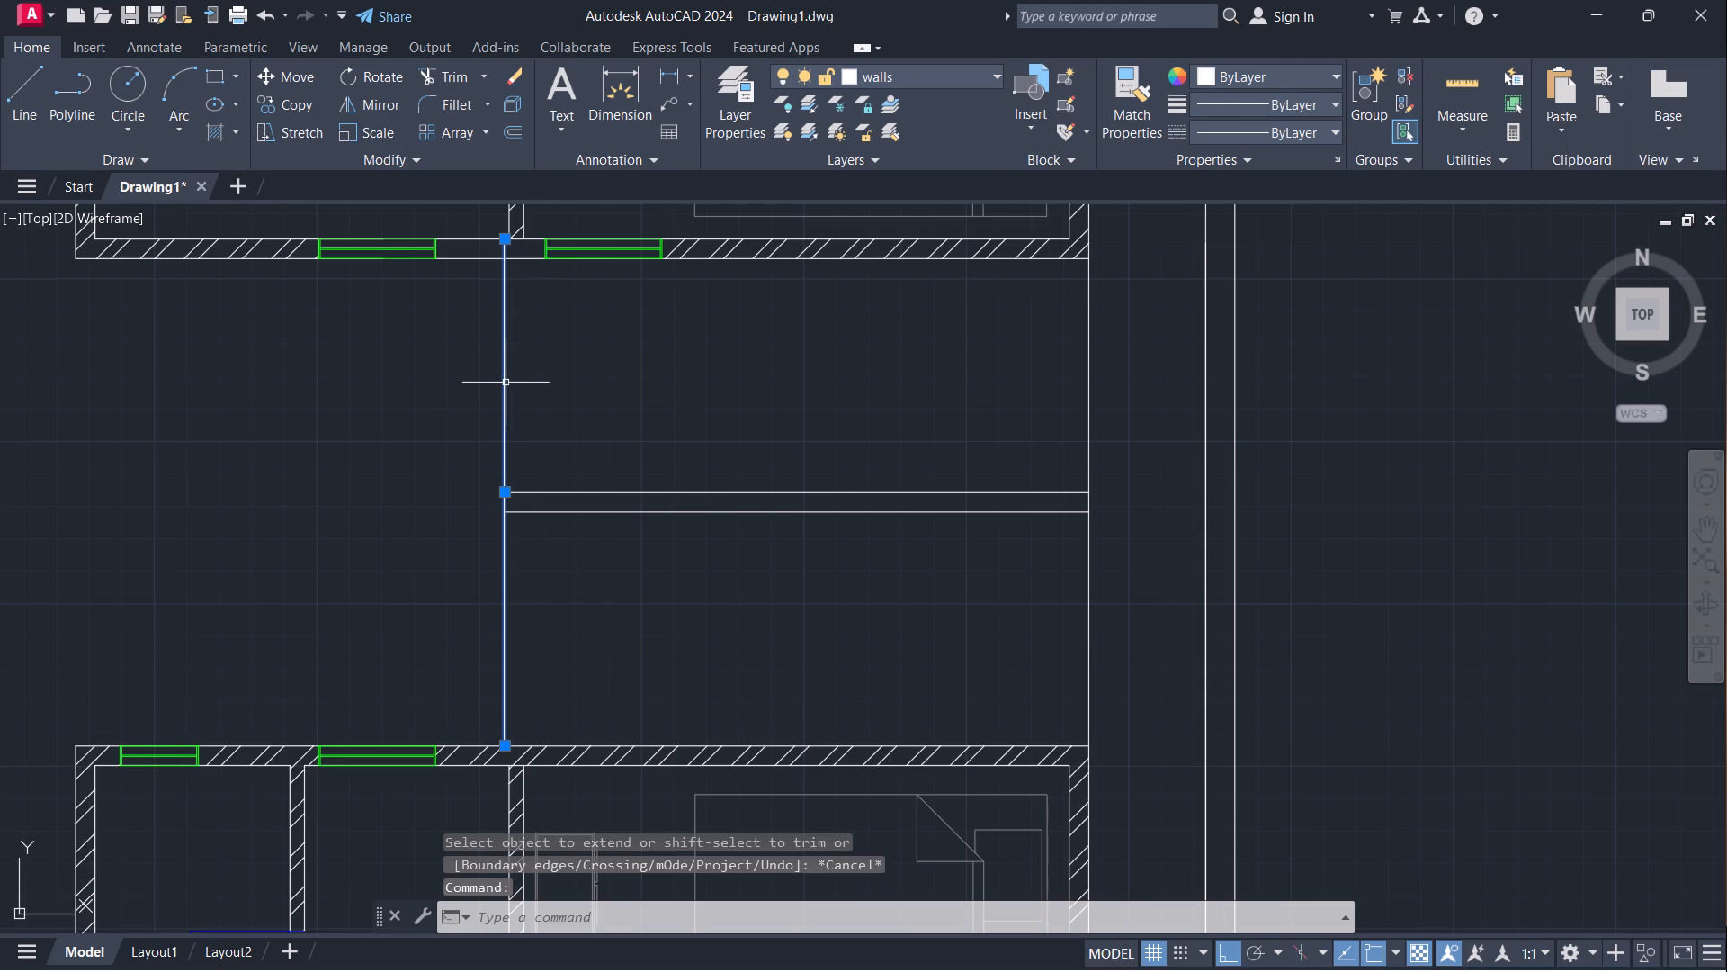
{"action": "key", "text": "o"}
{"action": "key", "text": "Return"}
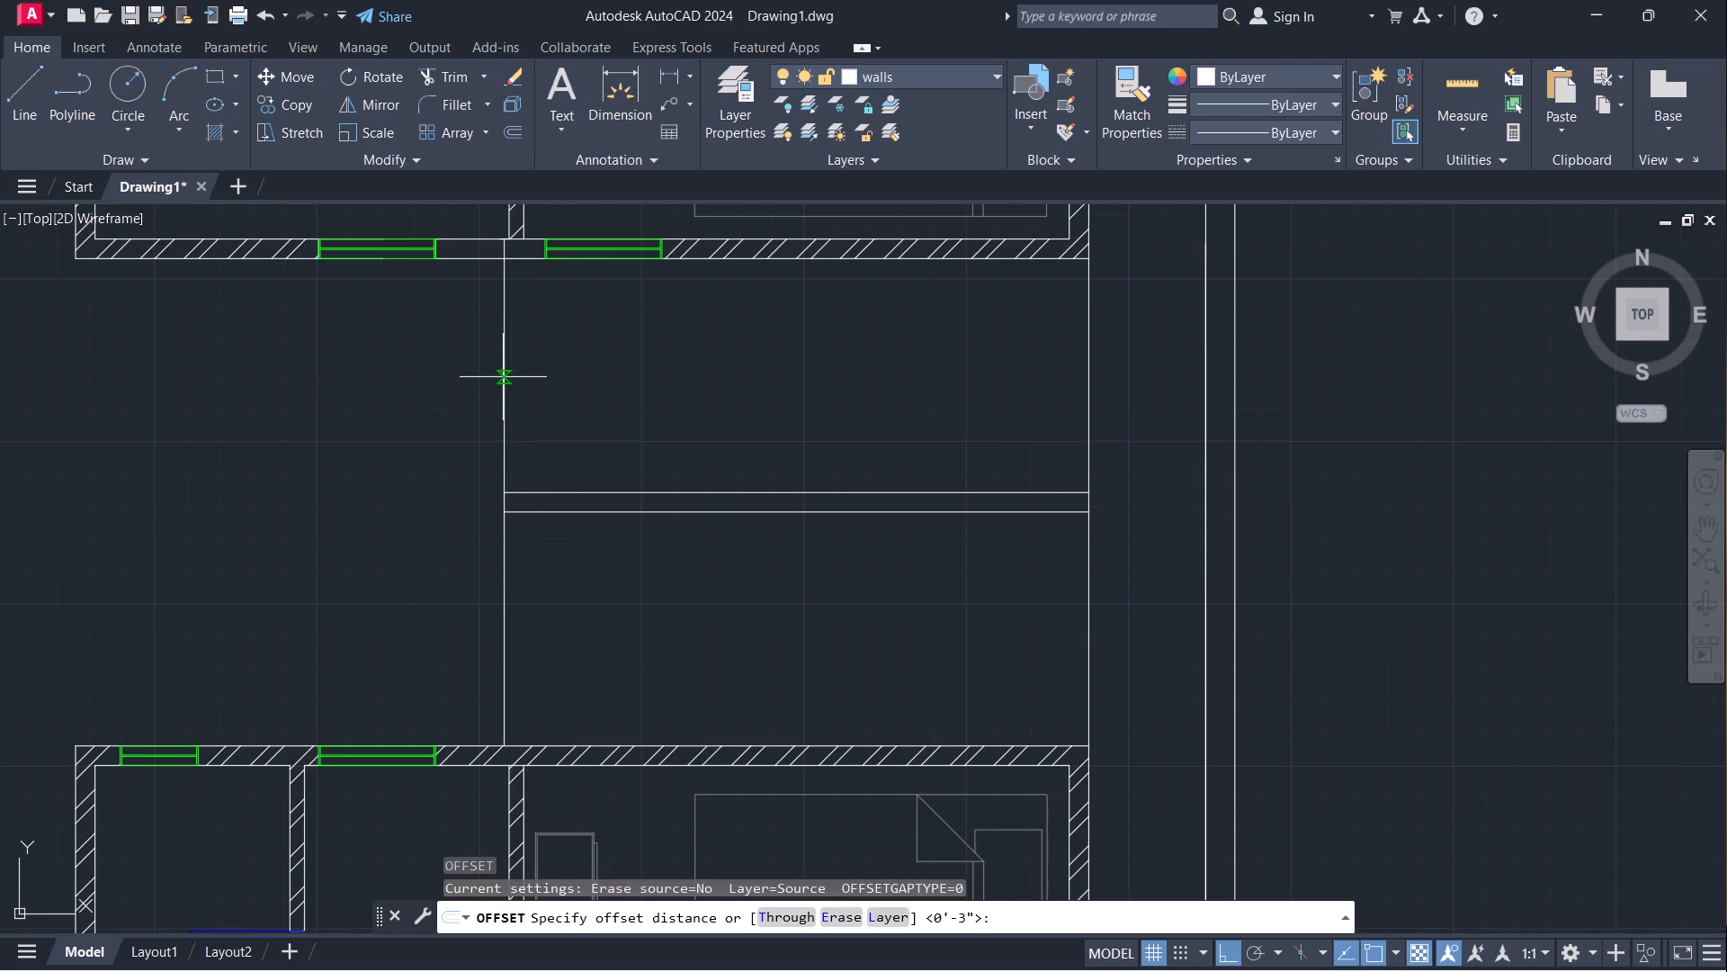
{"action": "left_click", "coordinate": [503, 377]}
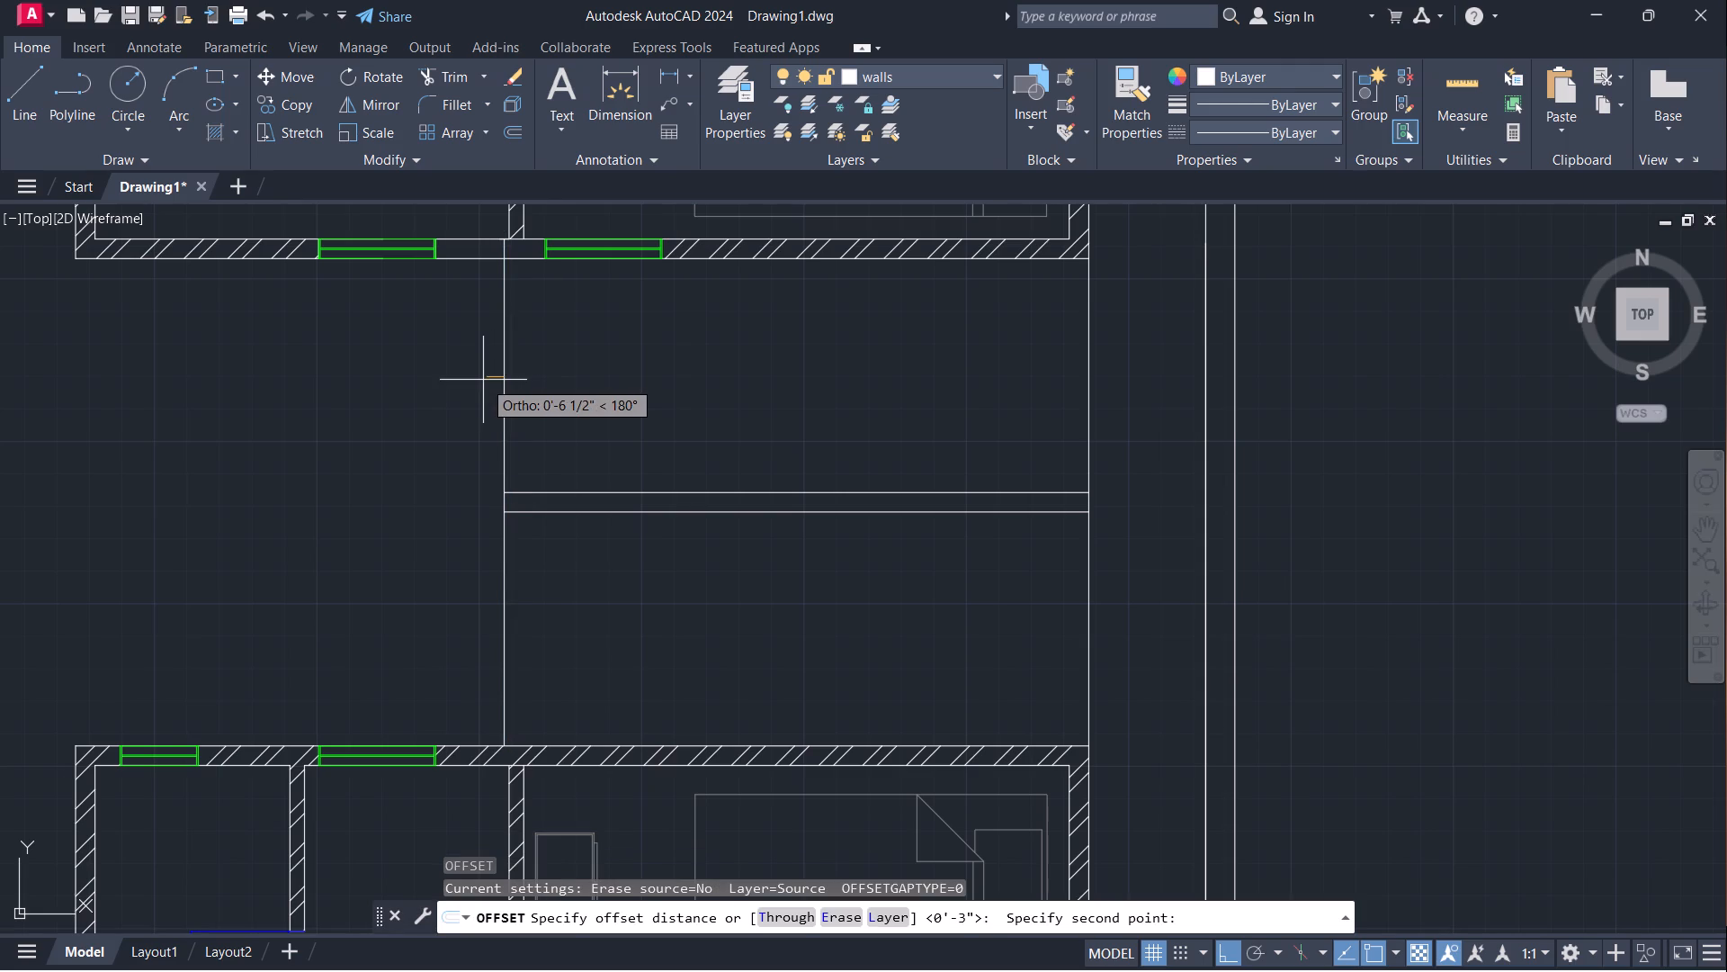
{"action": "key", "text": "4"}
{"action": "key", "text": "Return"}
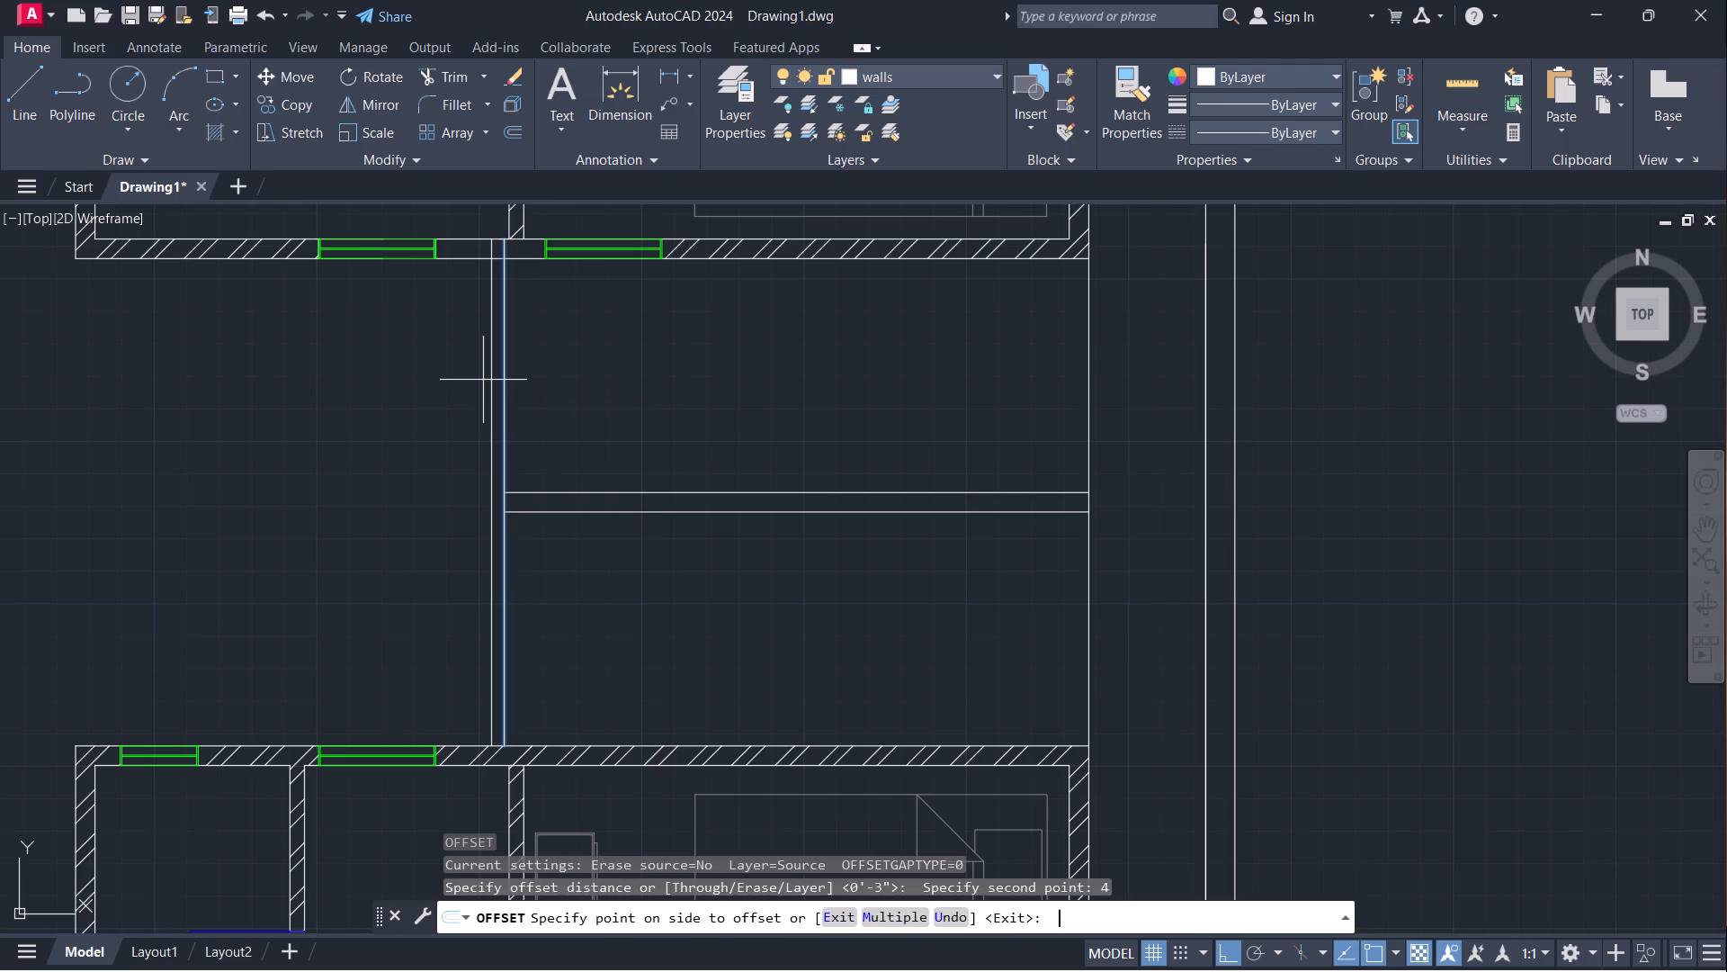
{"action": "left_click", "coordinate": [483, 380]}
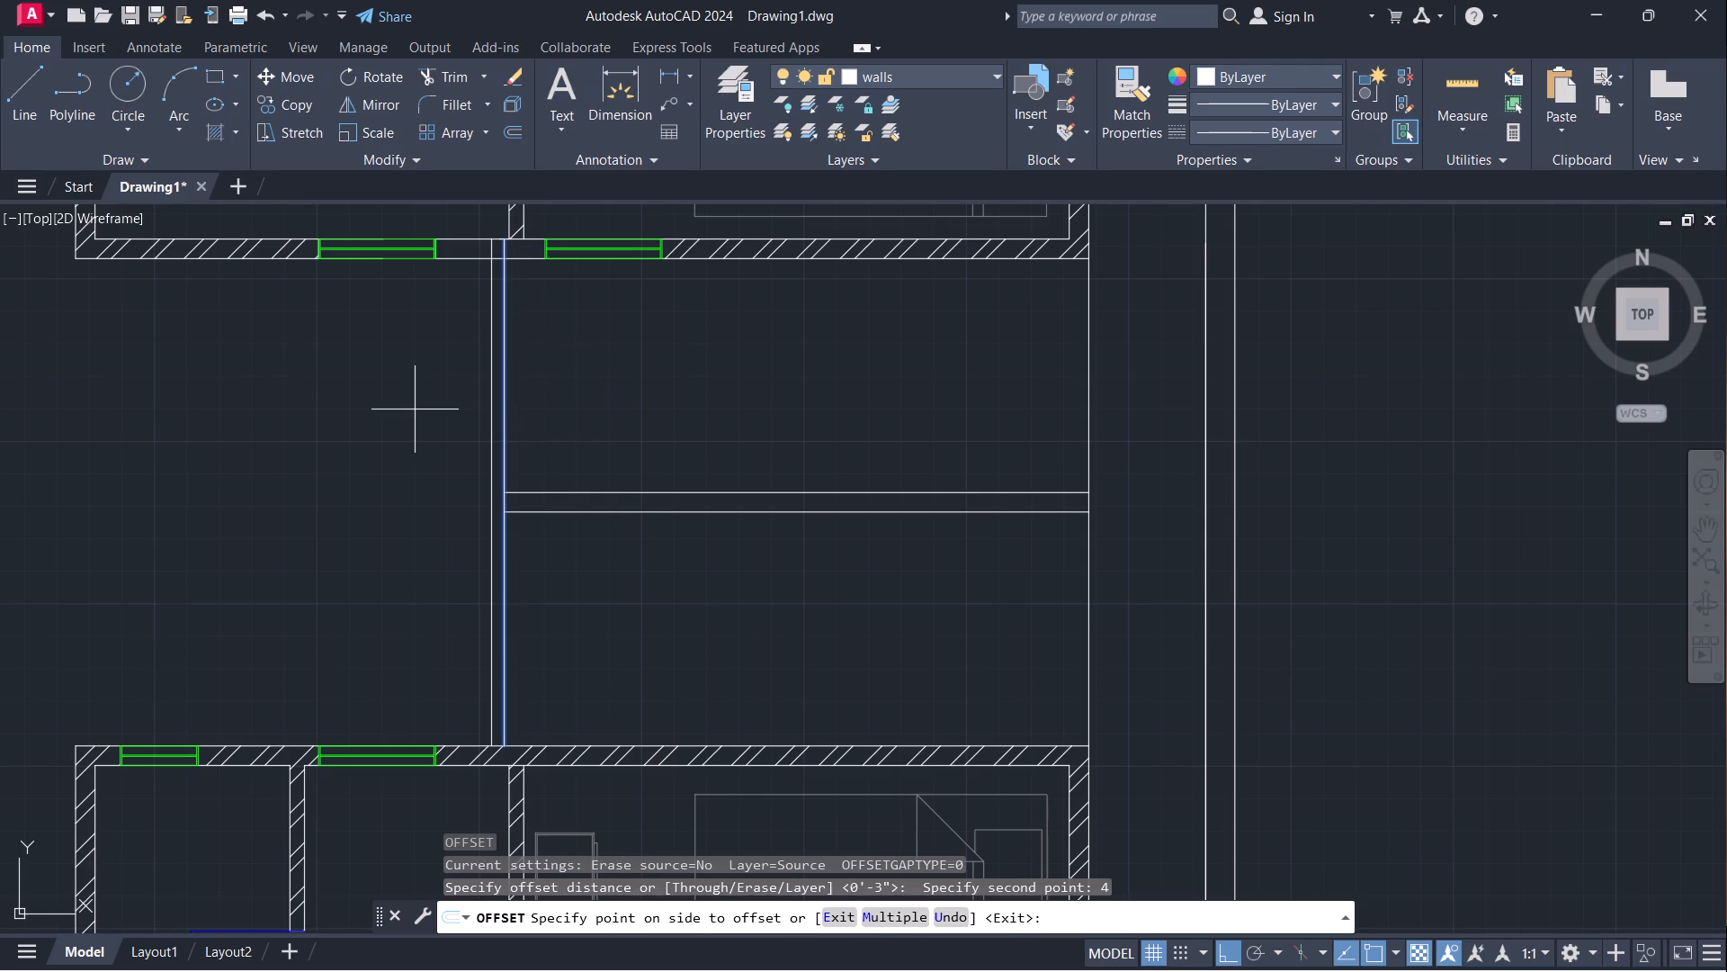
{"action": "left_click", "coordinate": [415, 409]}
{"action": "scroll", "coordinate": [579, 374], "scroll_direction": "down", "scroll_amount": 1}
{"action": "middle_click_drag", "start_coordinate": [604, 517], "coordinate": [577, 483]}
{"action": "key", "text": "Escape"}
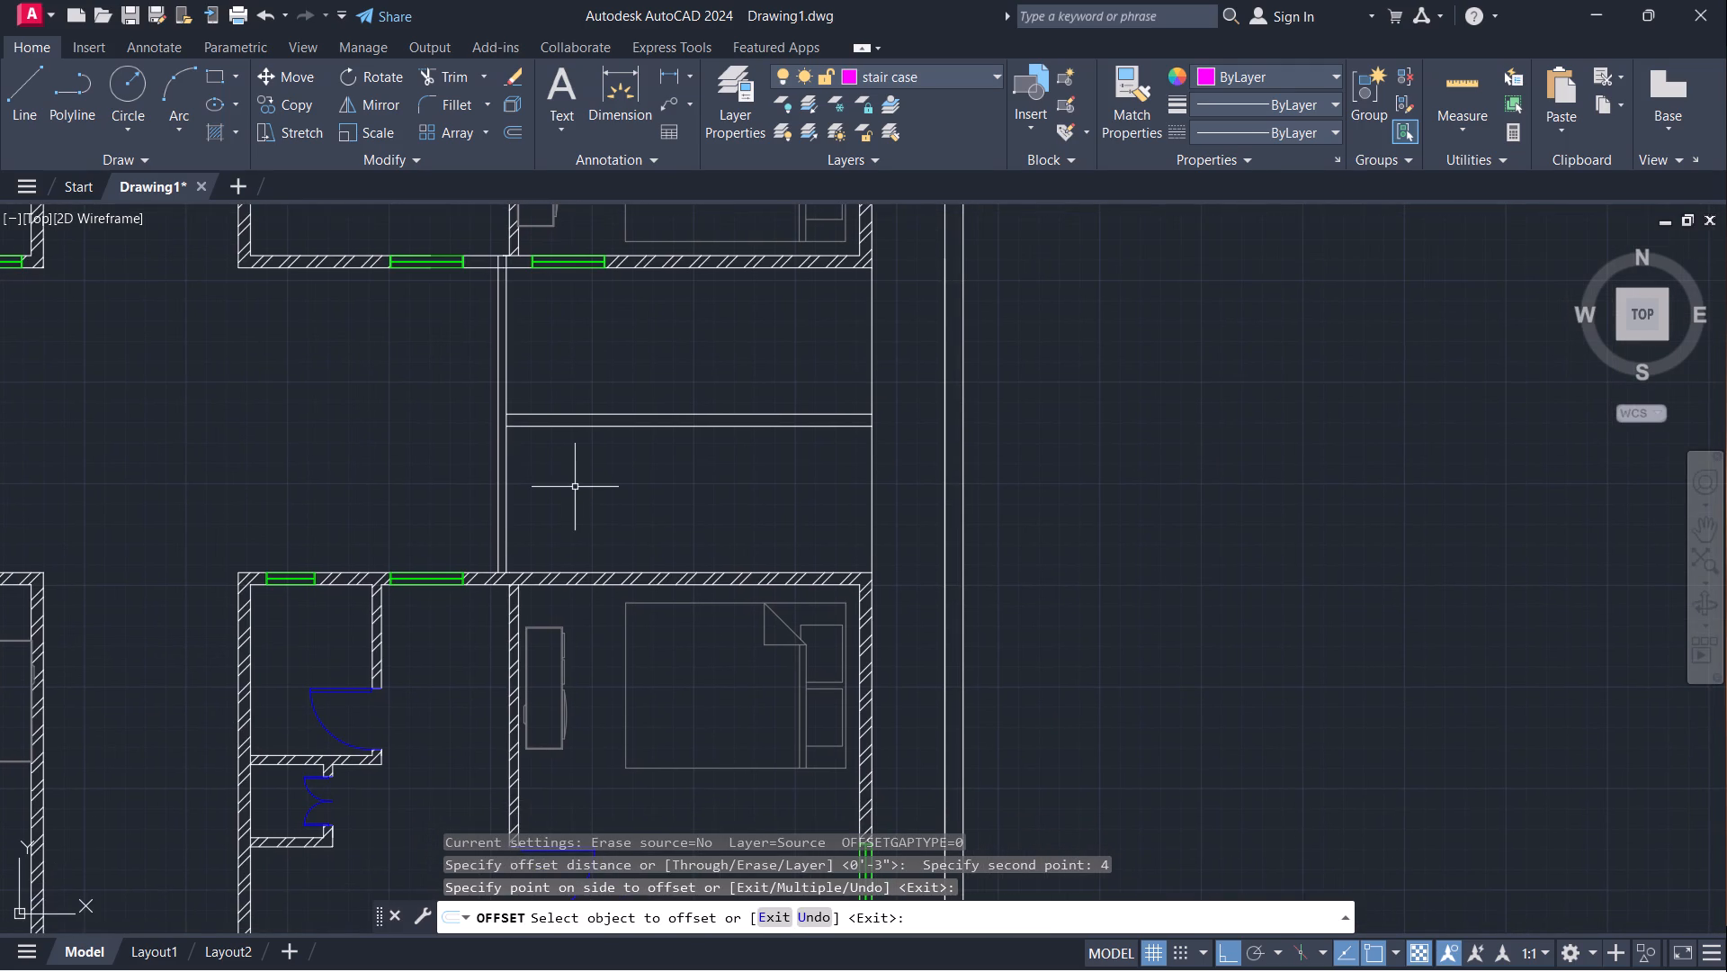
Create a new layer named lift with the colour cyan and make it the current layer.
{"action": "key", "text": "Escape"}
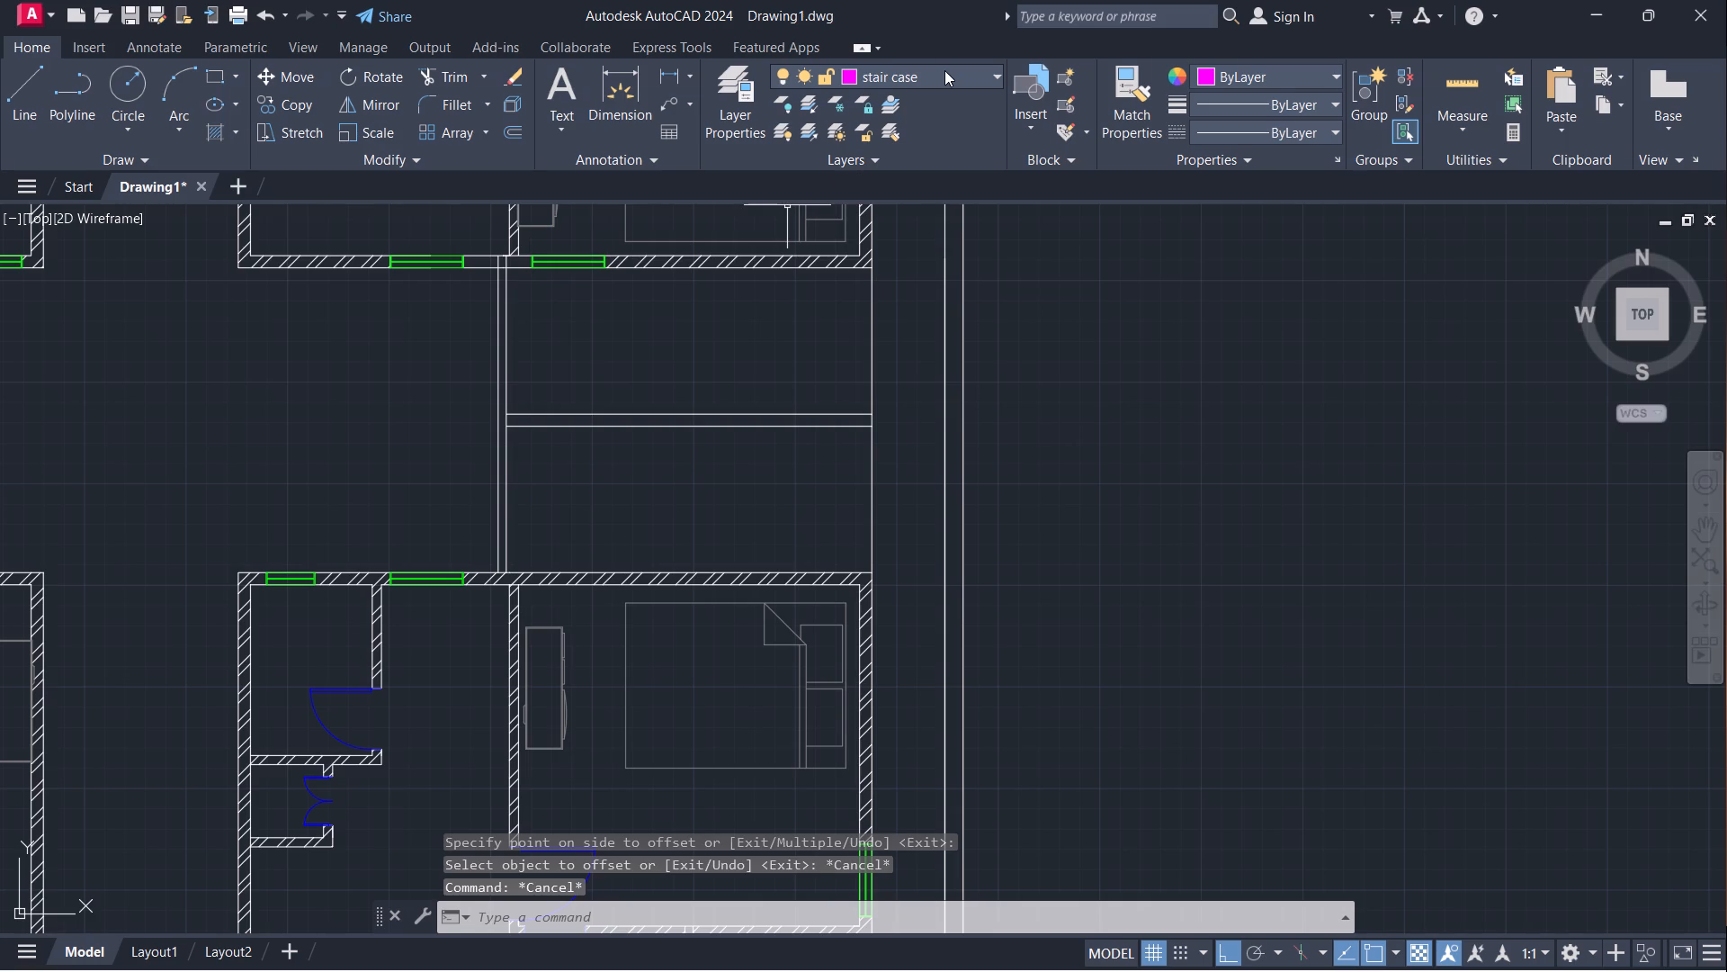
{"action": "left_click", "coordinate": [944, 70]}
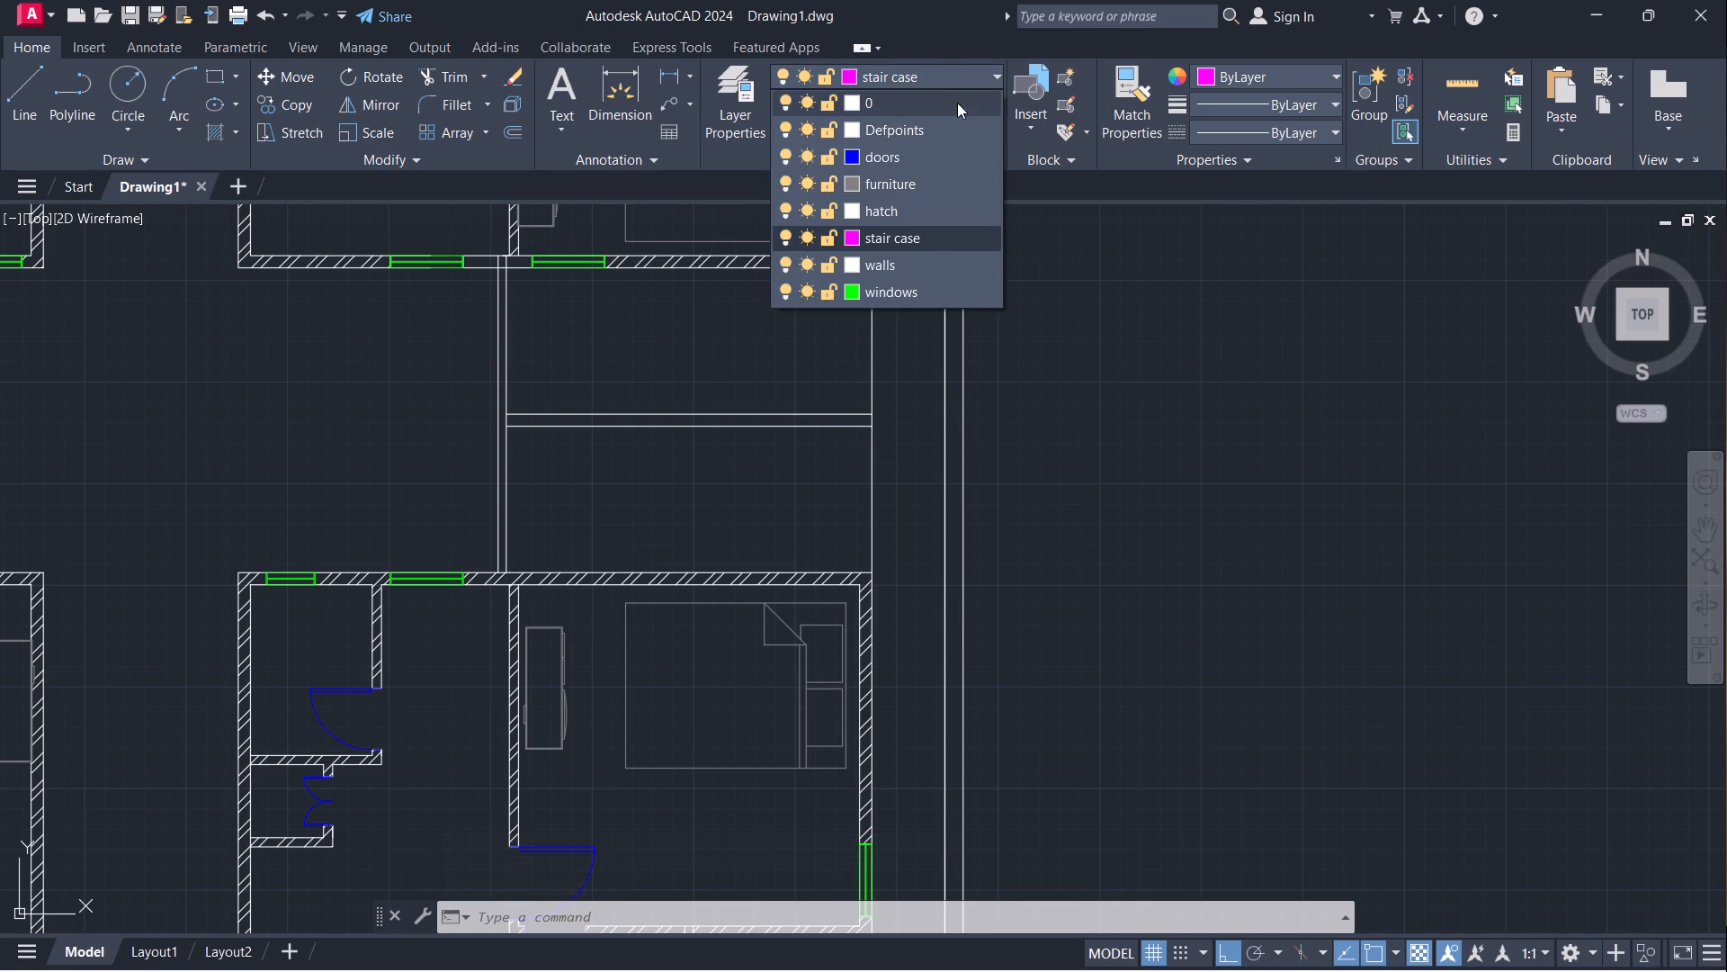
{"action": "left_click", "coordinate": [412, 330]}
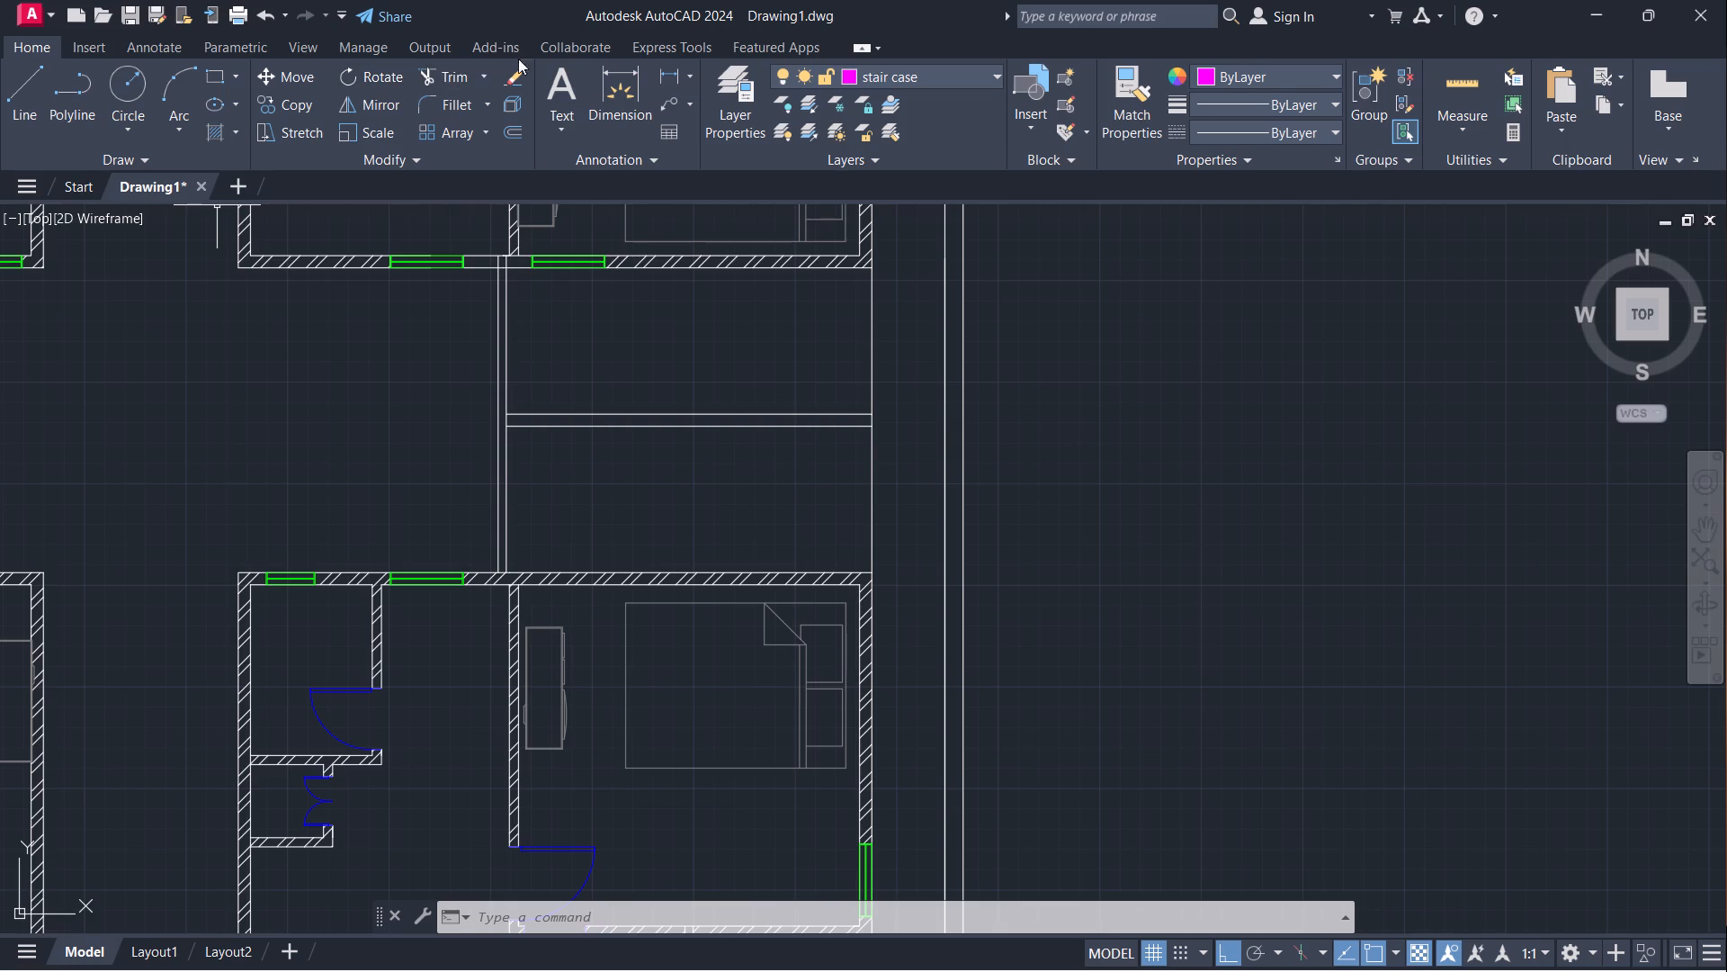
{"action": "left_click", "coordinate": [732, 104]}
{"action": "left_click", "coordinate": [734, 102]}
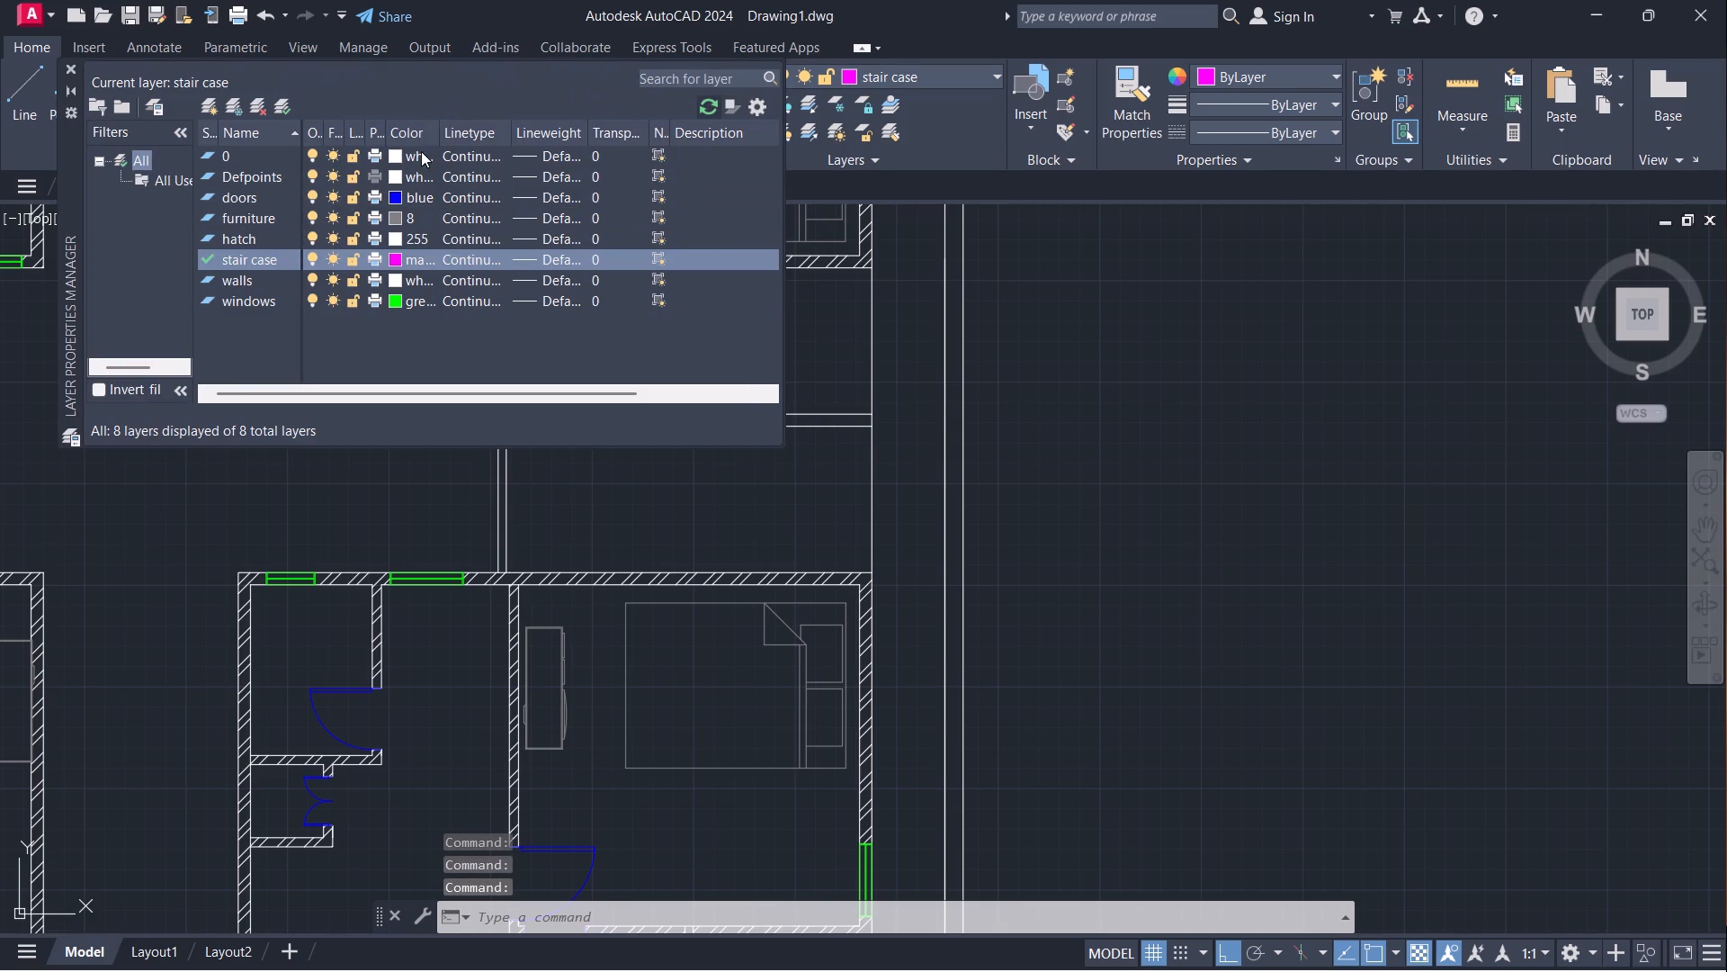
{"action": "left_click", "coordinate": [206, 107]}
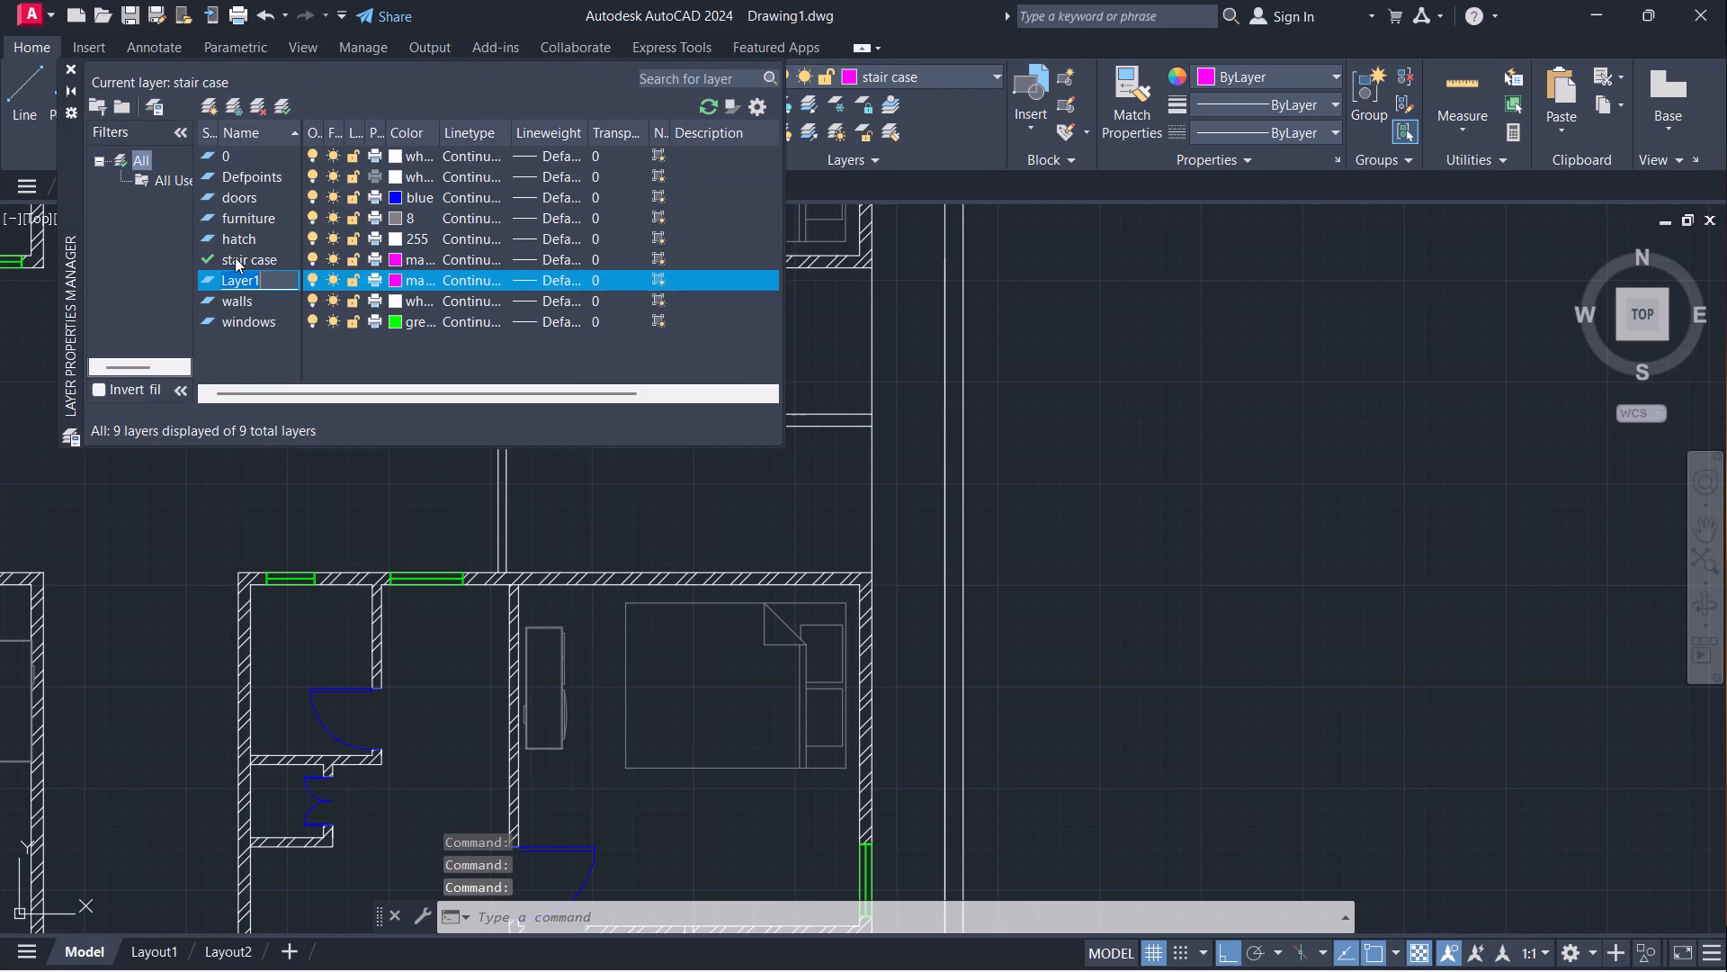
{"action": "key", "text": "BackSpace"}
{"action": "type", "text": "lift"}
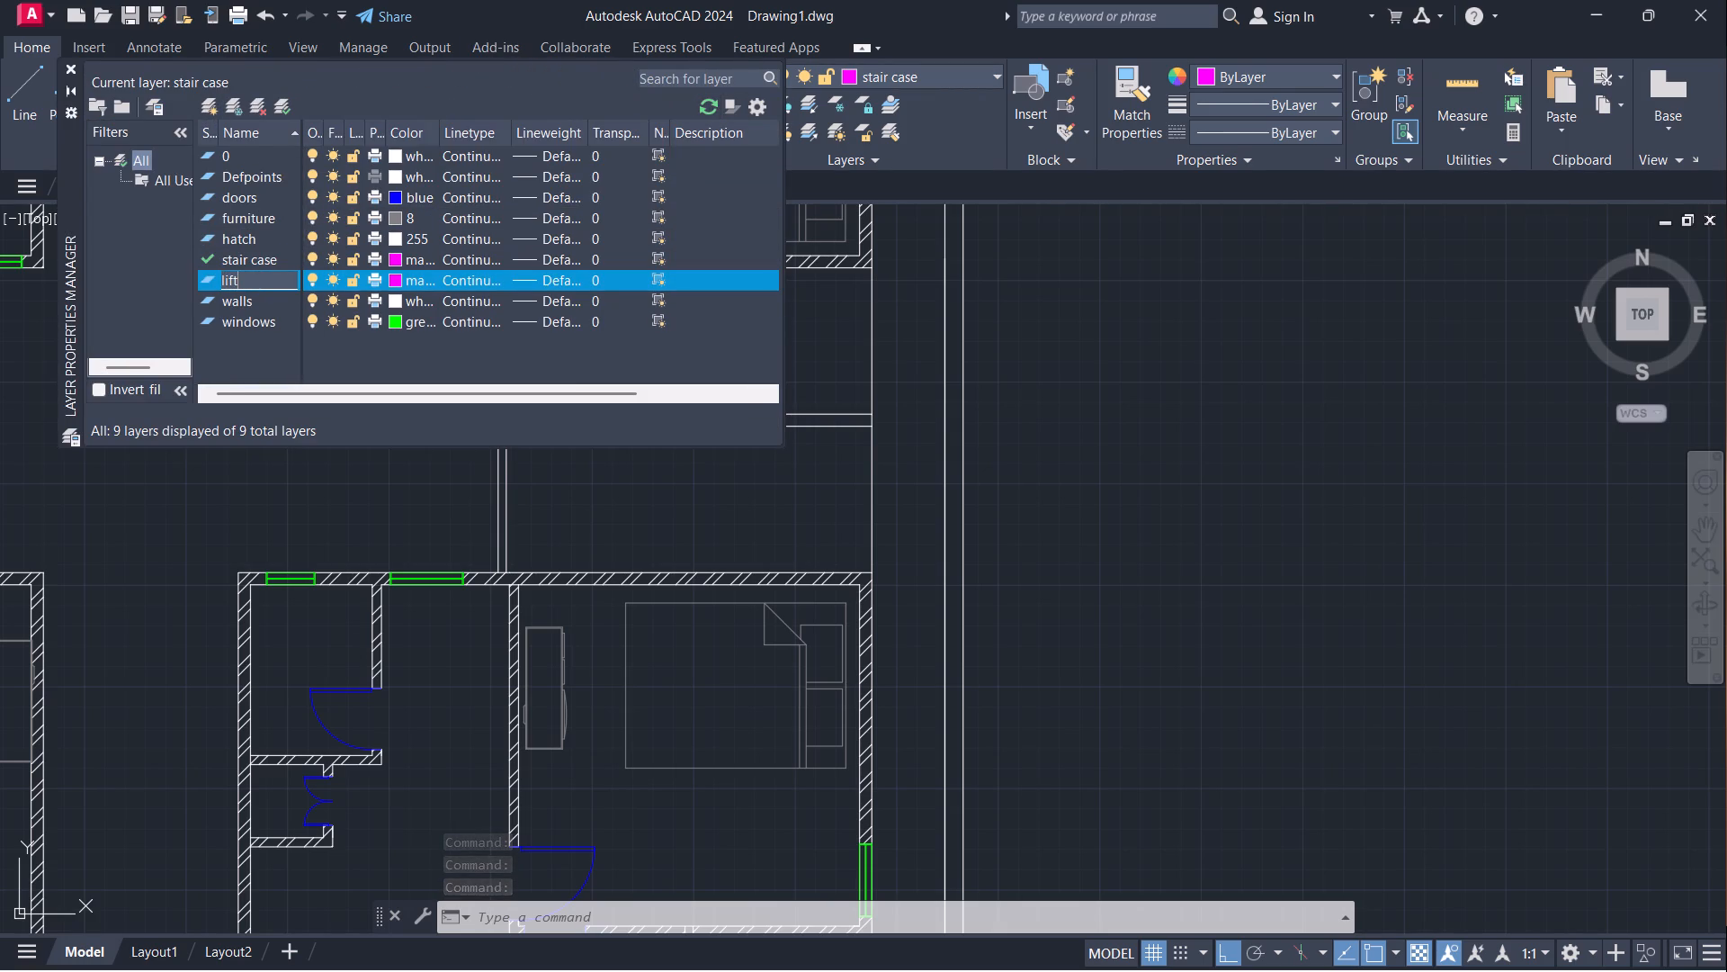
{"action": "left_click", "coordinate": [397, 283]}
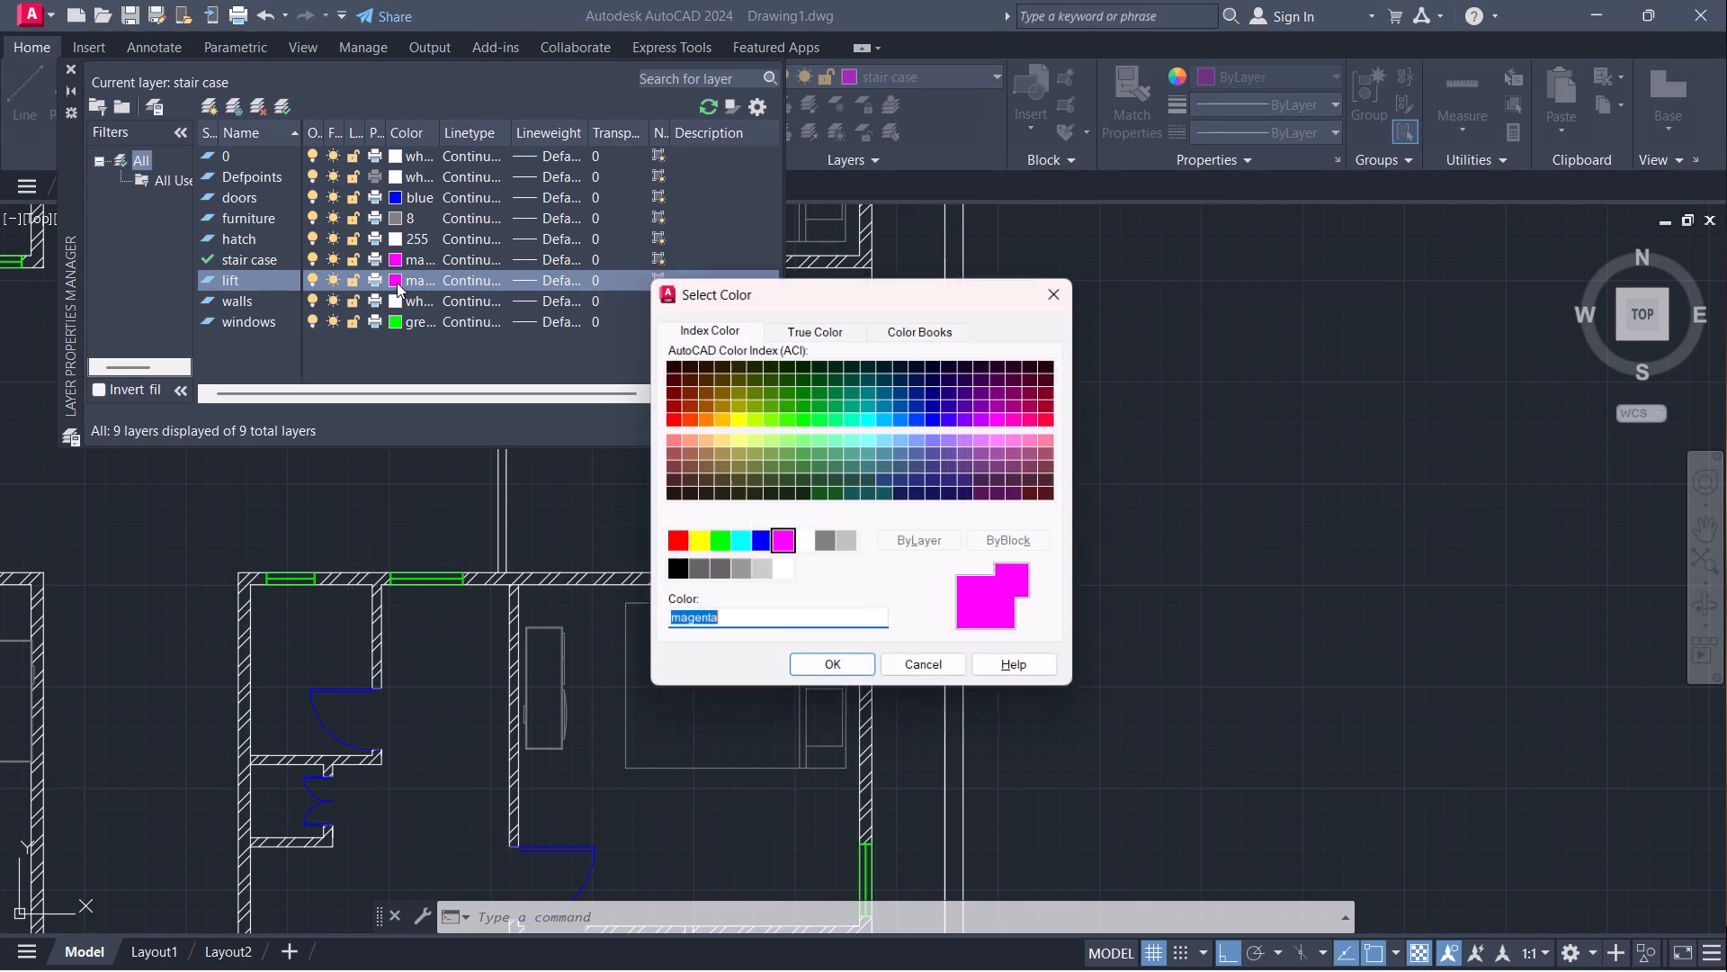
{"action": "left_click", "coordinate": [738, 549]}
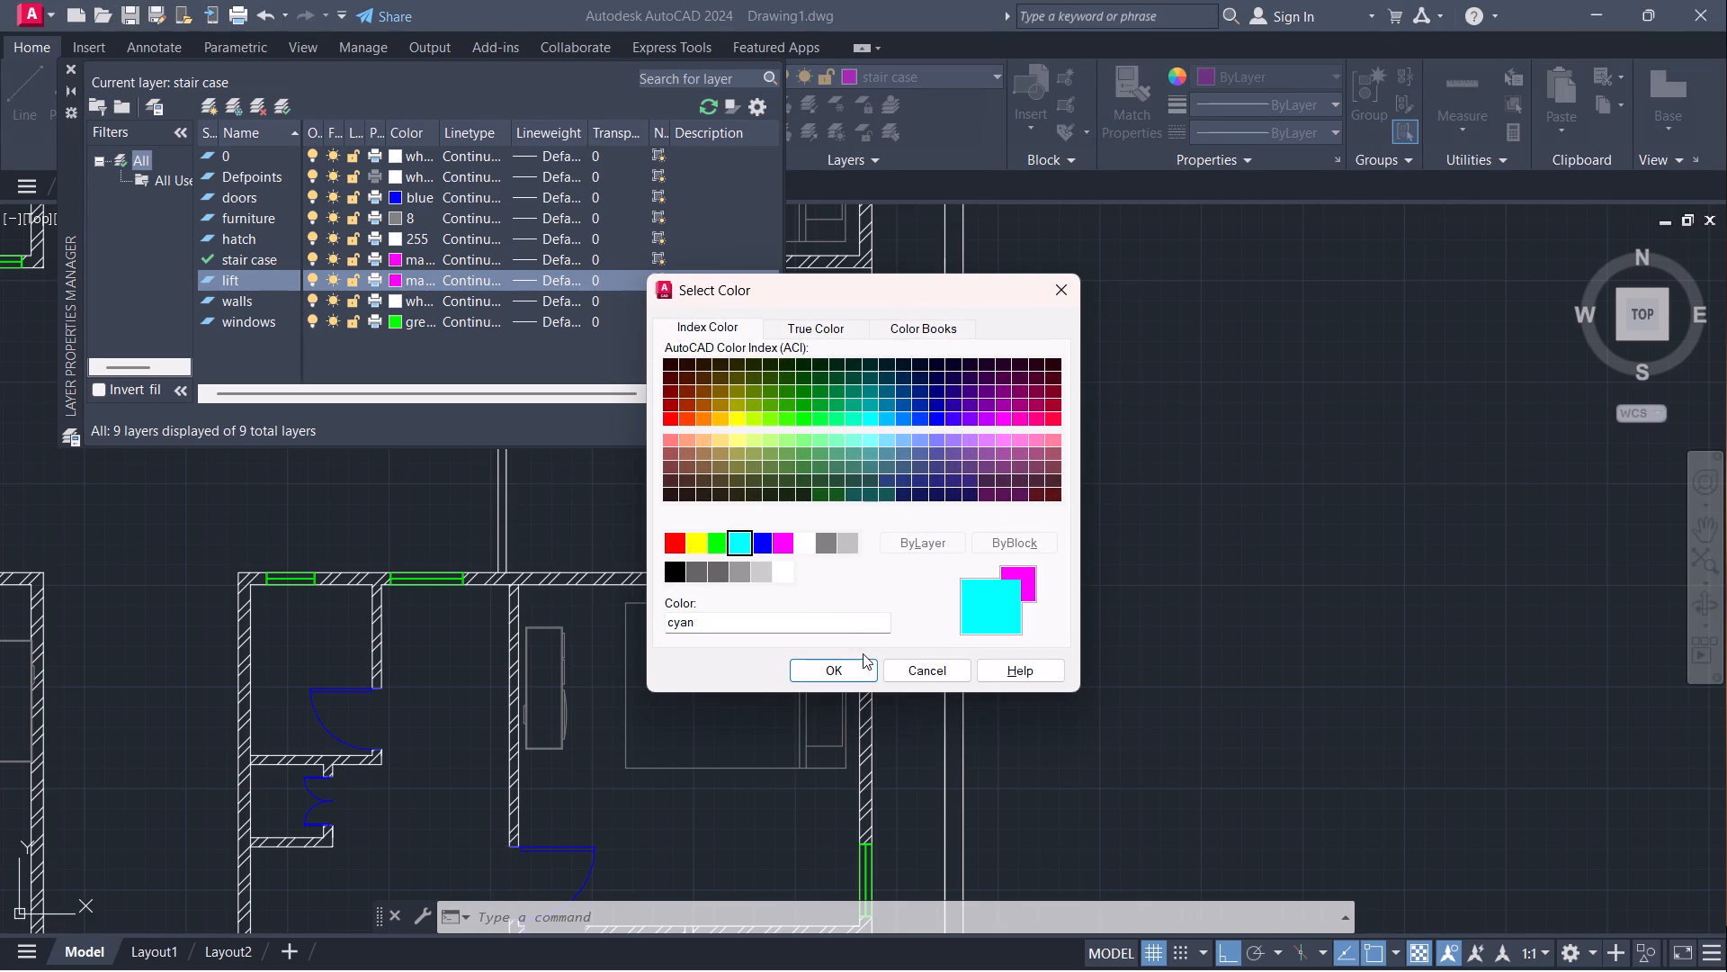
{"action": "left_click", "coordinate": [855, 668]}
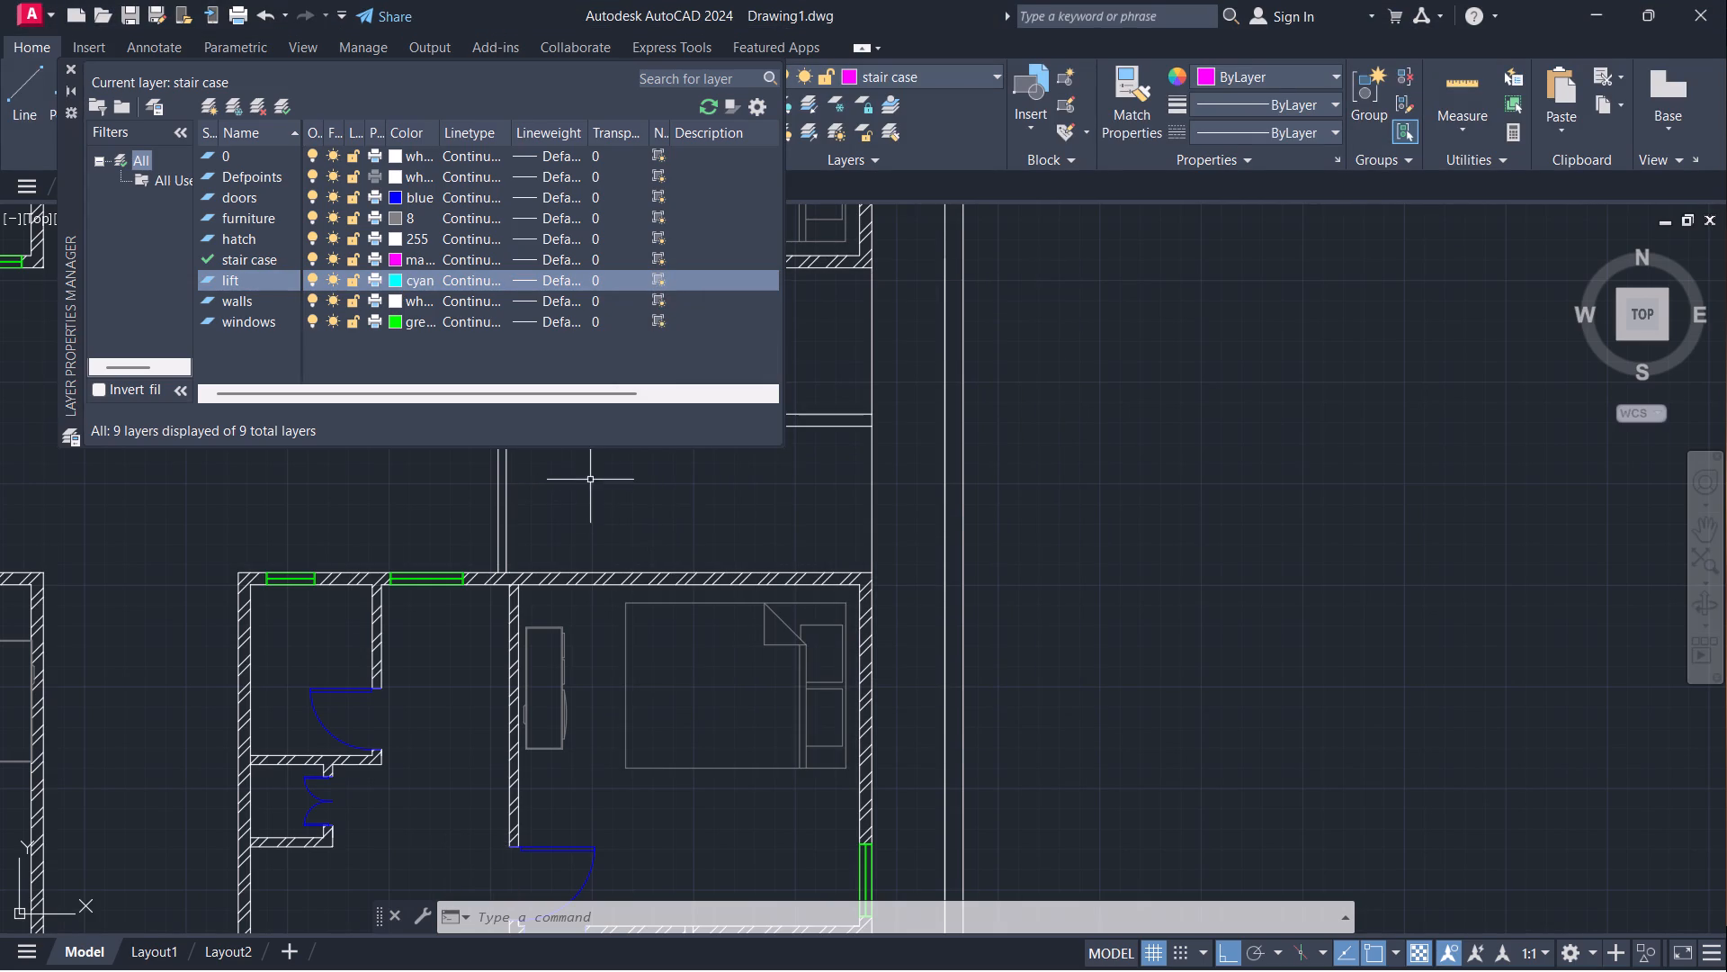
{"action": "left_click", "coordinate": [282, 106]}
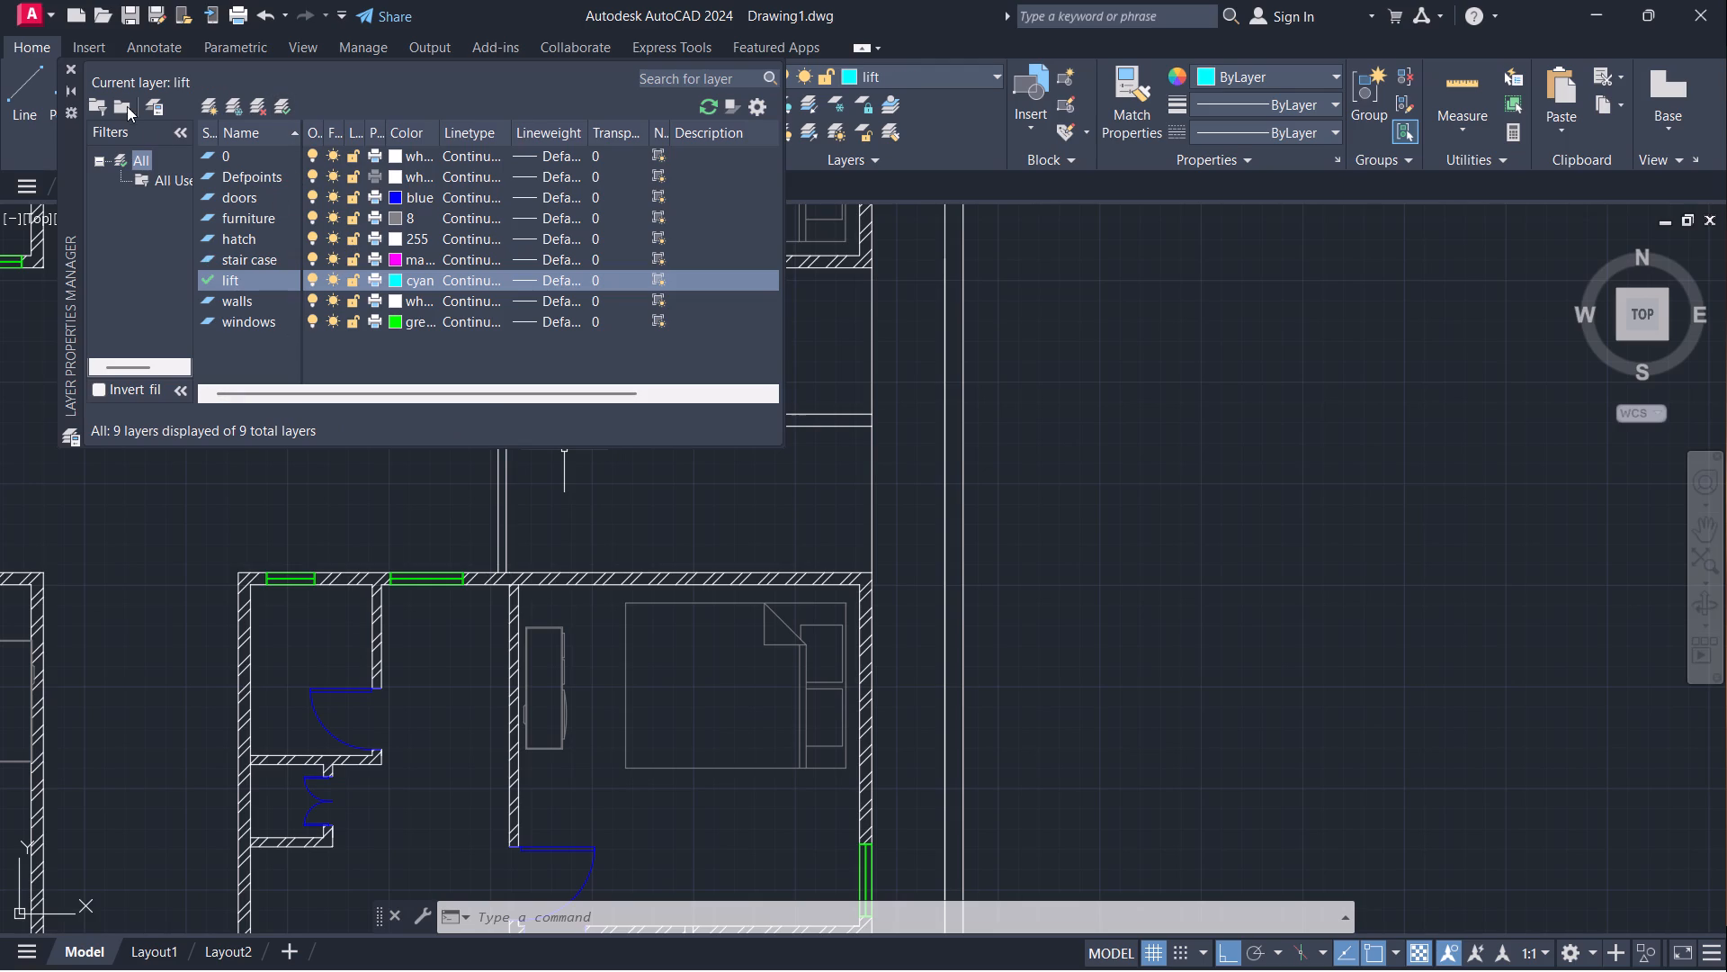
{"action": "left_click", "coordinate": [74, 68]}
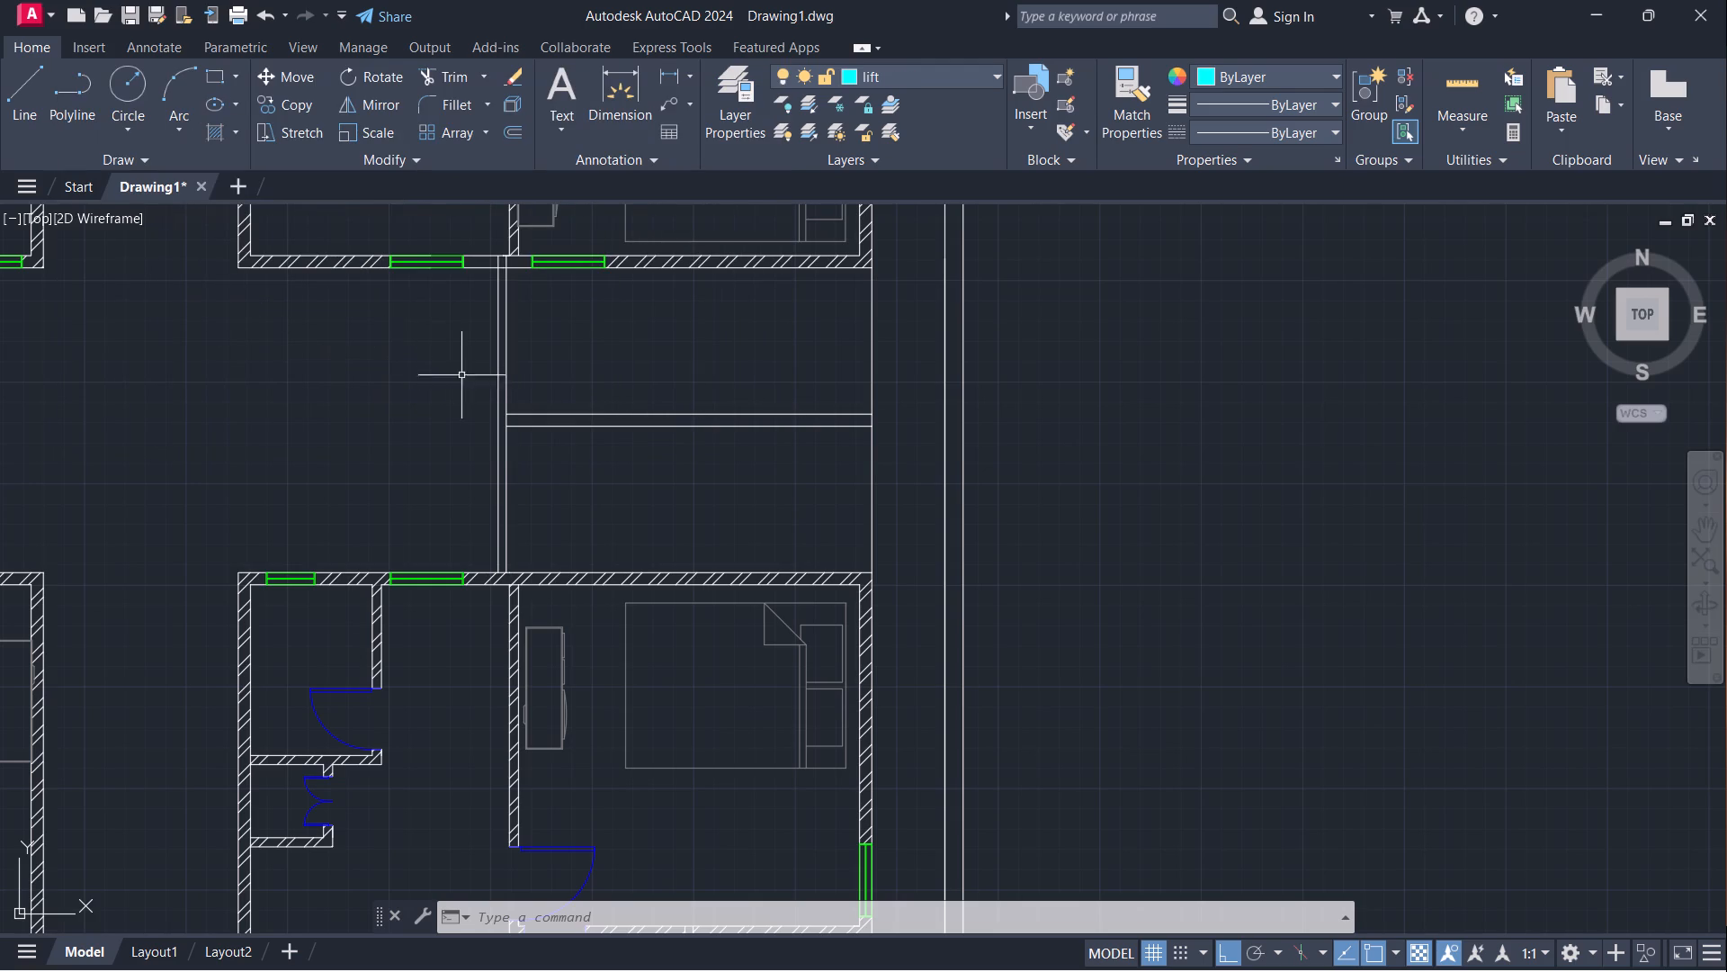
Move the two vertical and two horizontal partition lines of the rooms opposite the staircase to the lift layer.
{"action": "left_click_drag", "start_coordinate": [531, 364], "coordinate": [451, 366]}
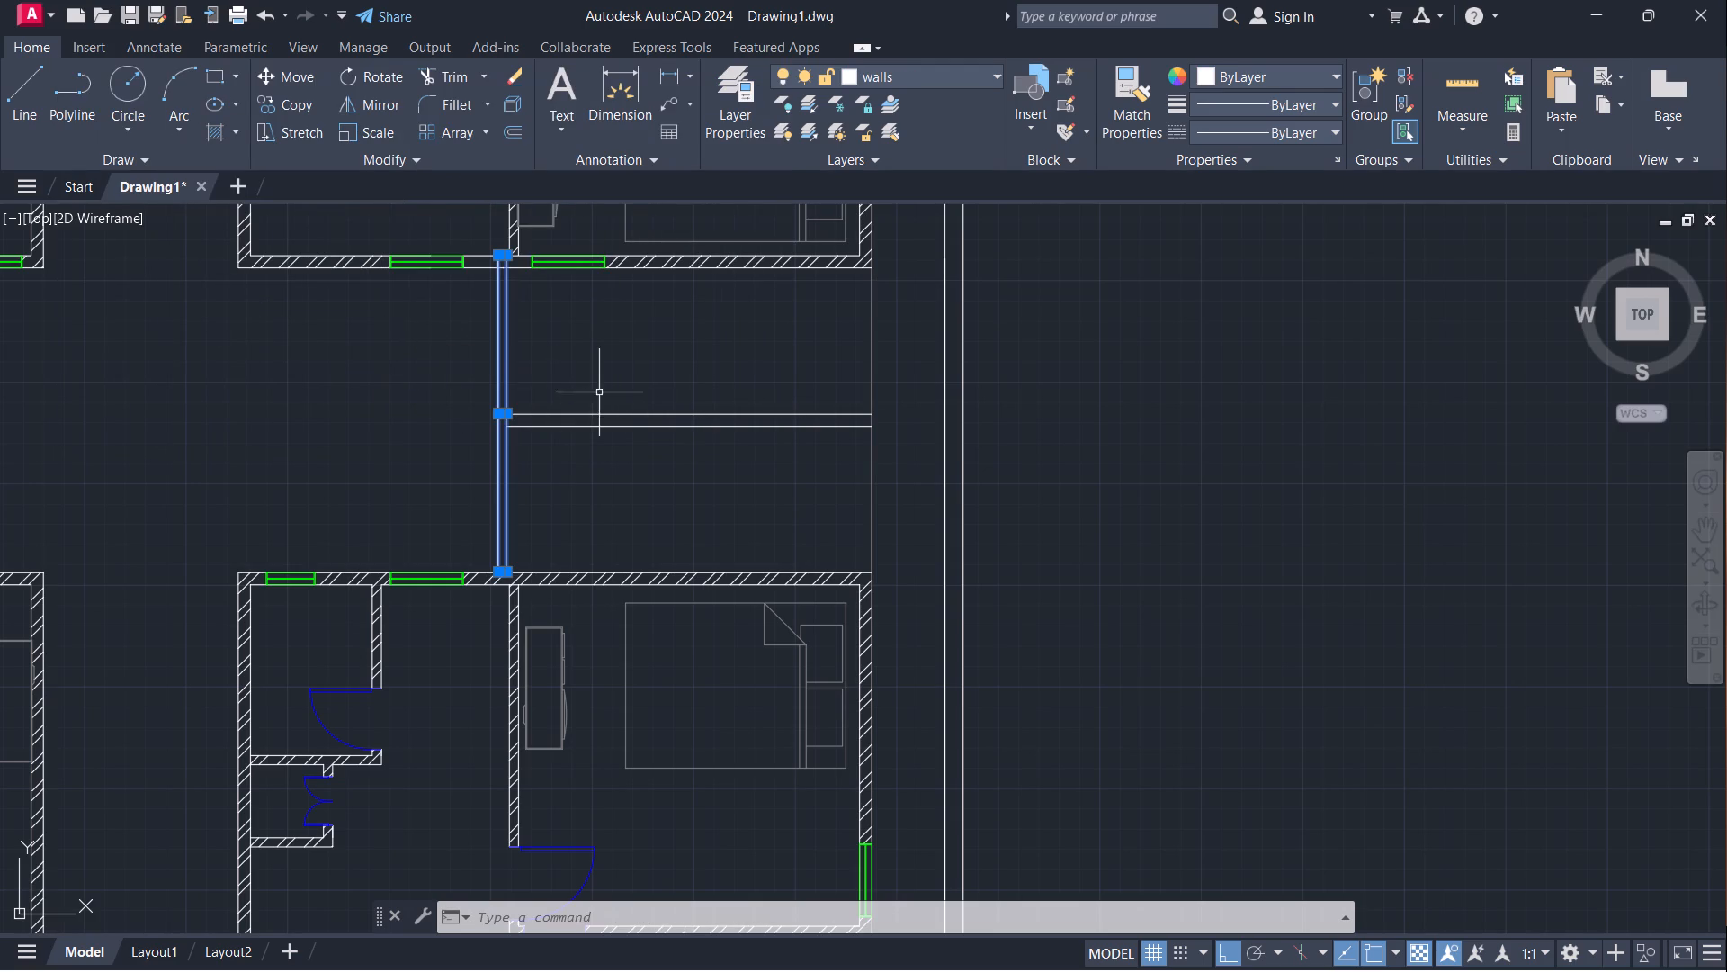
{"action": "left_click_drag", "start_coordinate": [635, 391], "coordinate": [603, 445]}
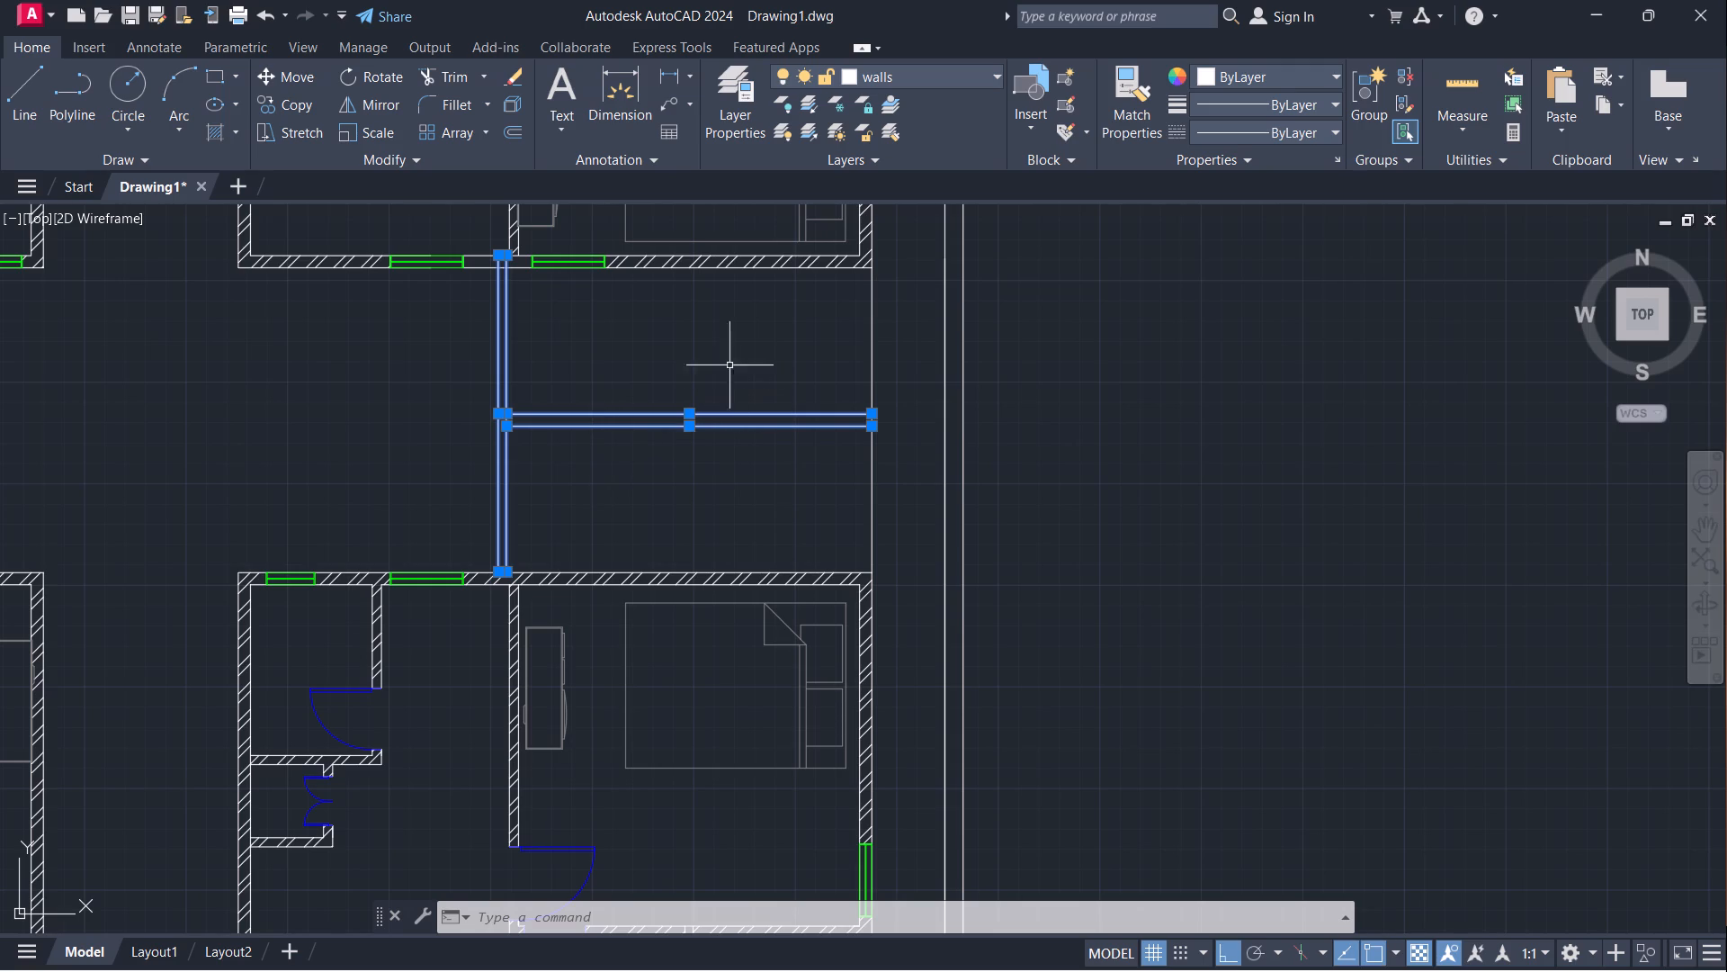
{"action": "left_click", "coordinate": [926, 67]}
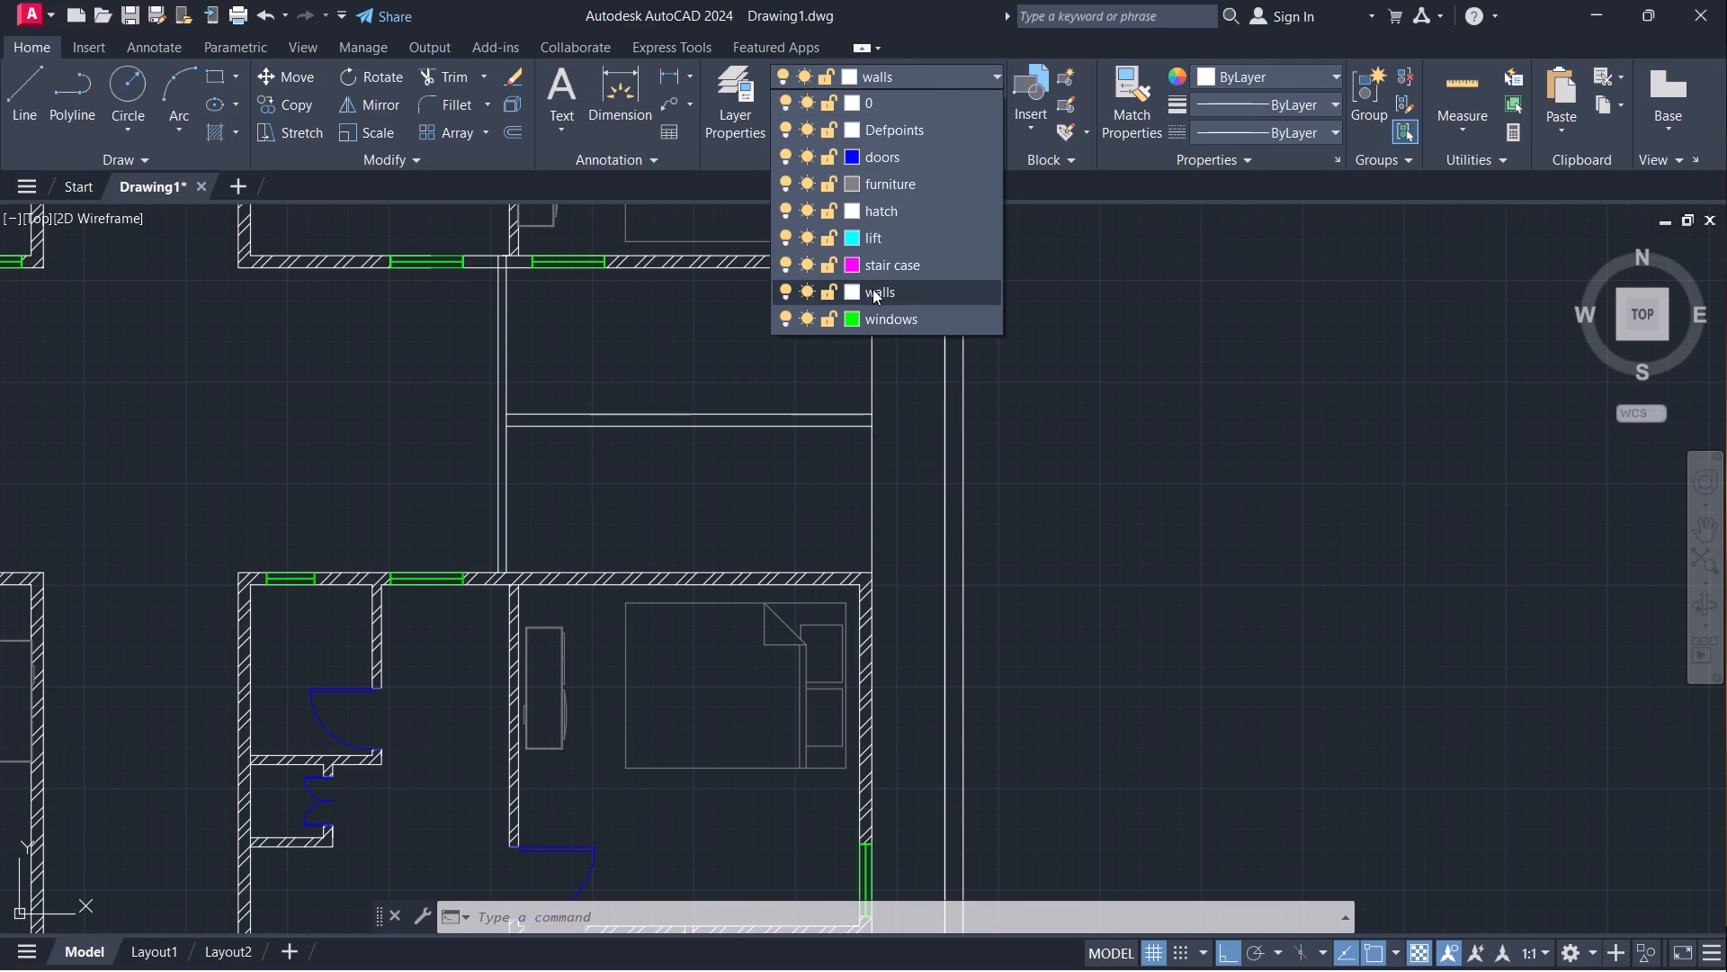
{"action": "left_click", "coordinate": [851, 235]}
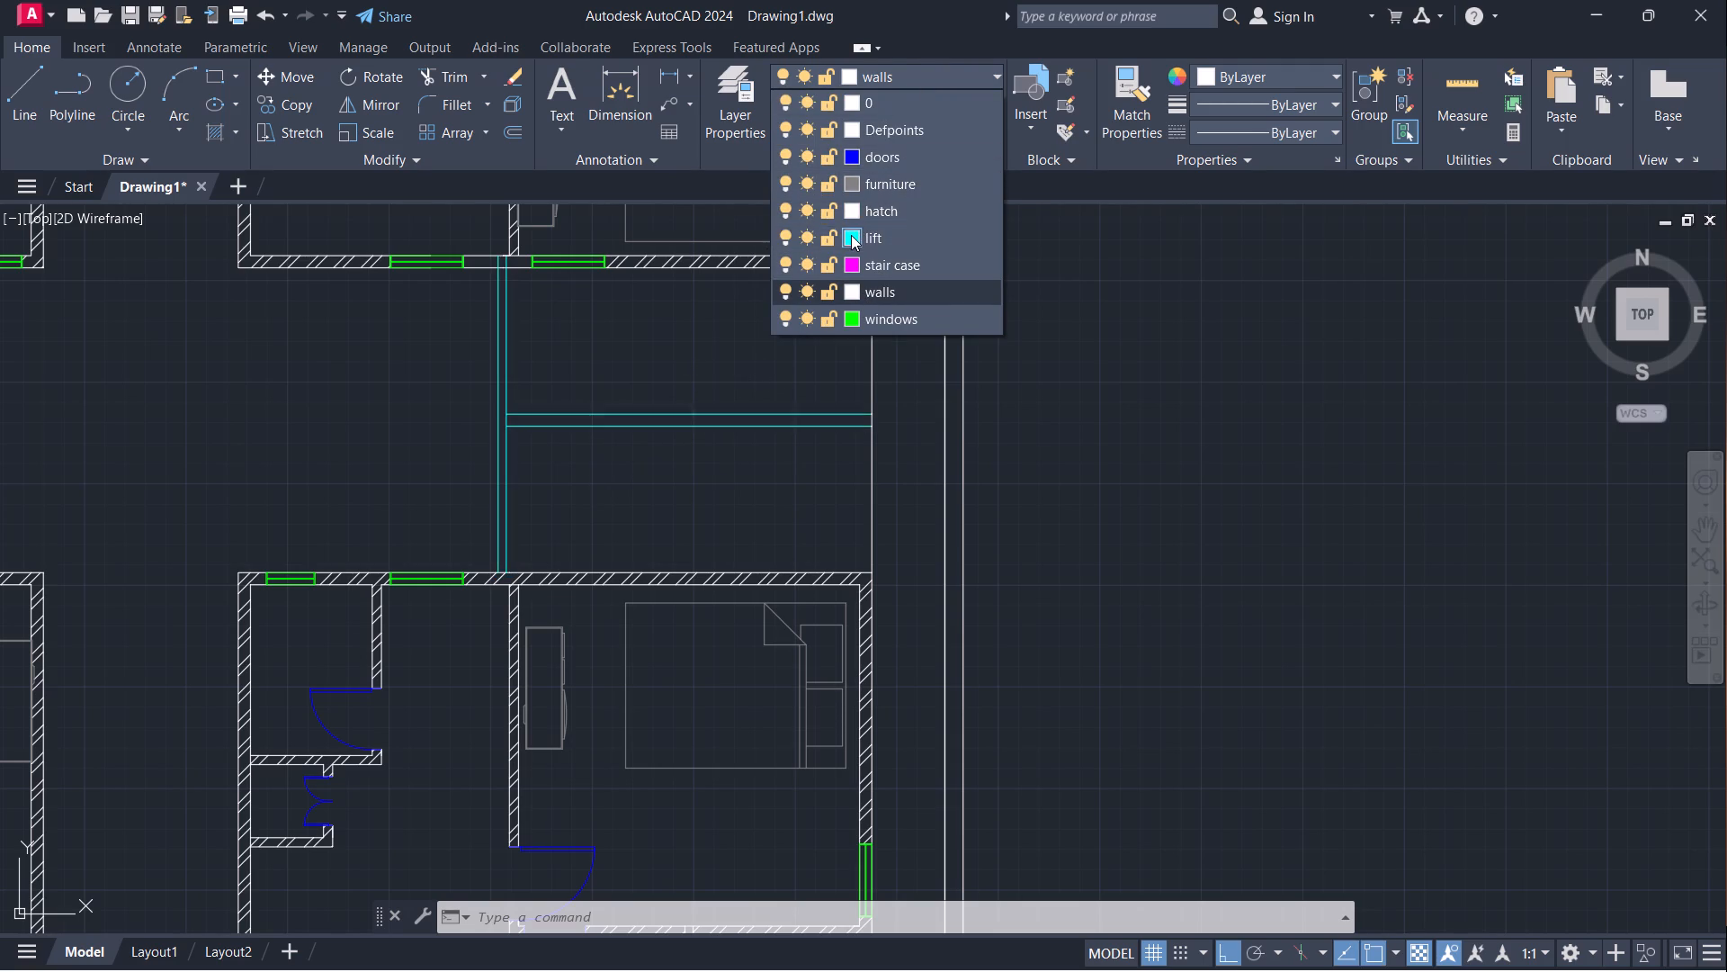
{"action": "left_click", "coordinate": [855, 665]}
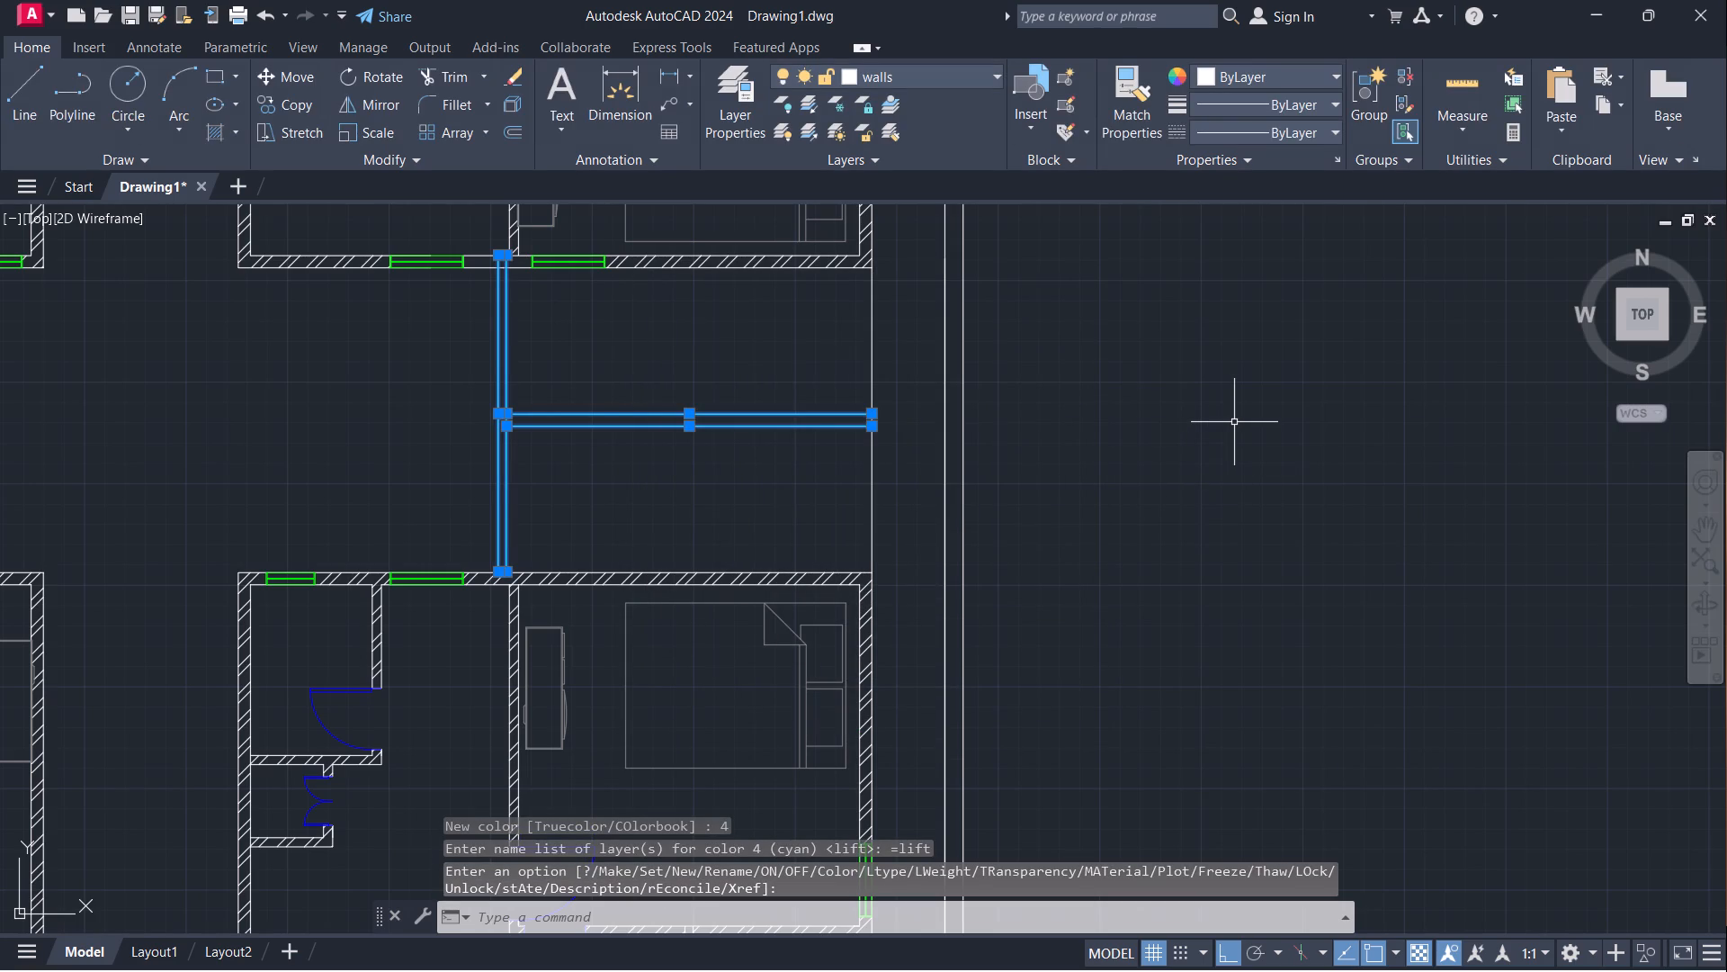
{"action": "left_click", "coordinate": [975, 67]}
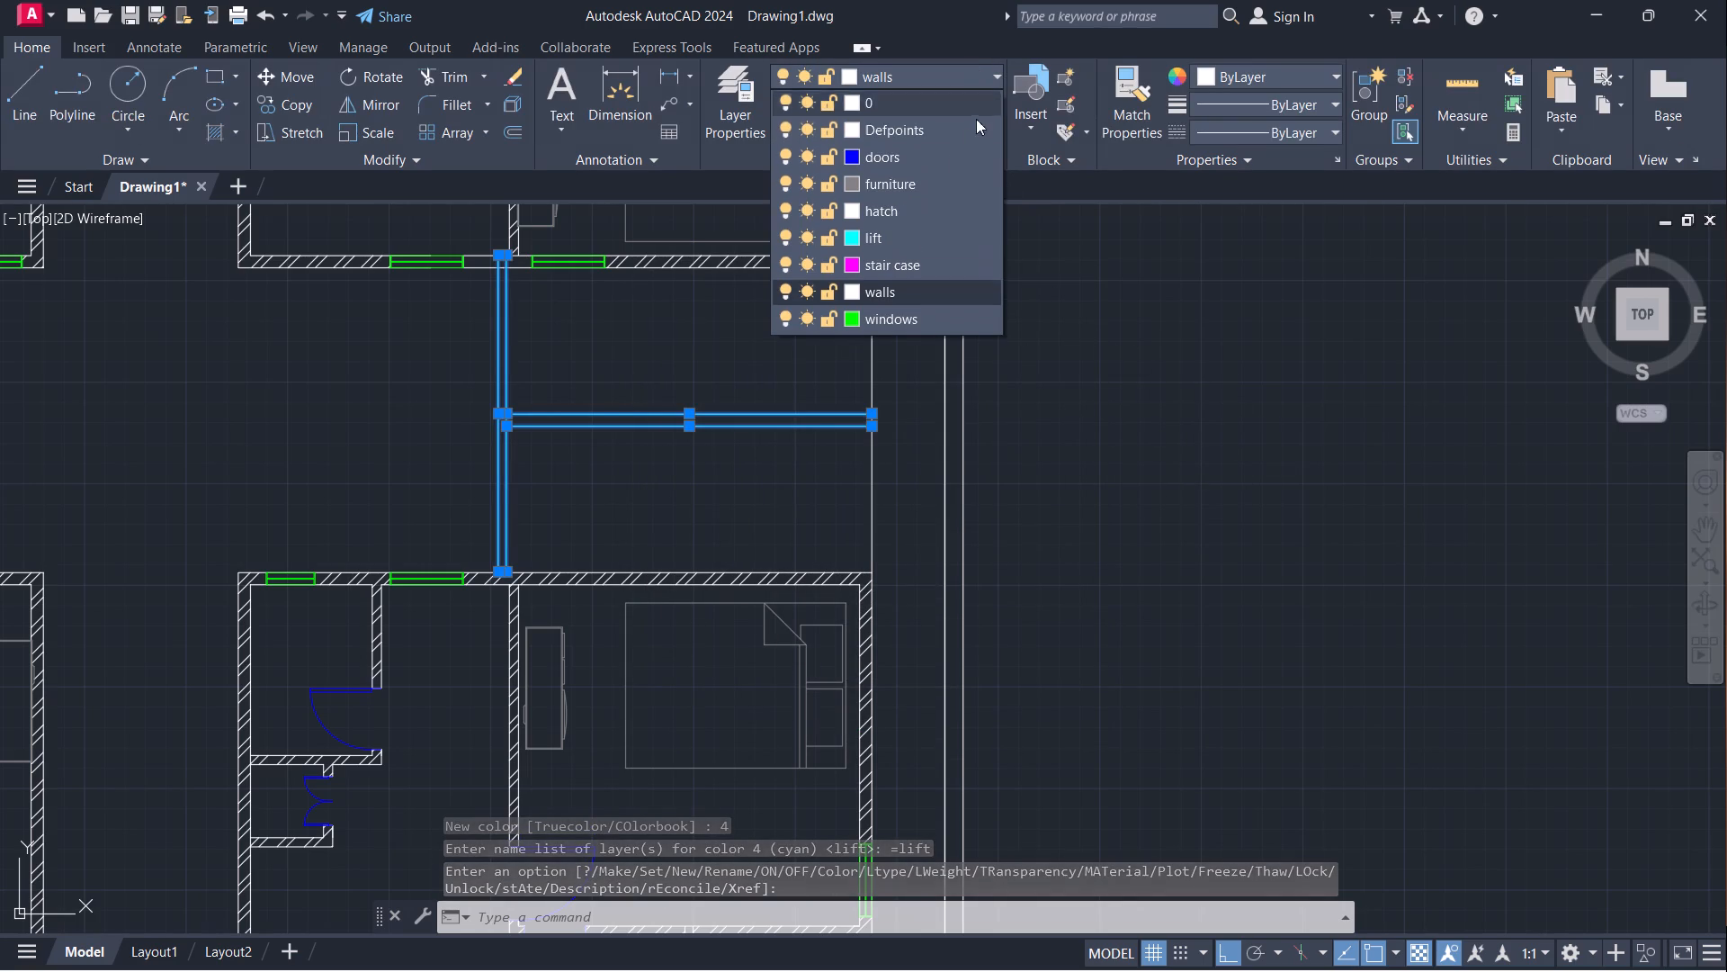
{"action": "left_click", "coordinate": [910, 237]}
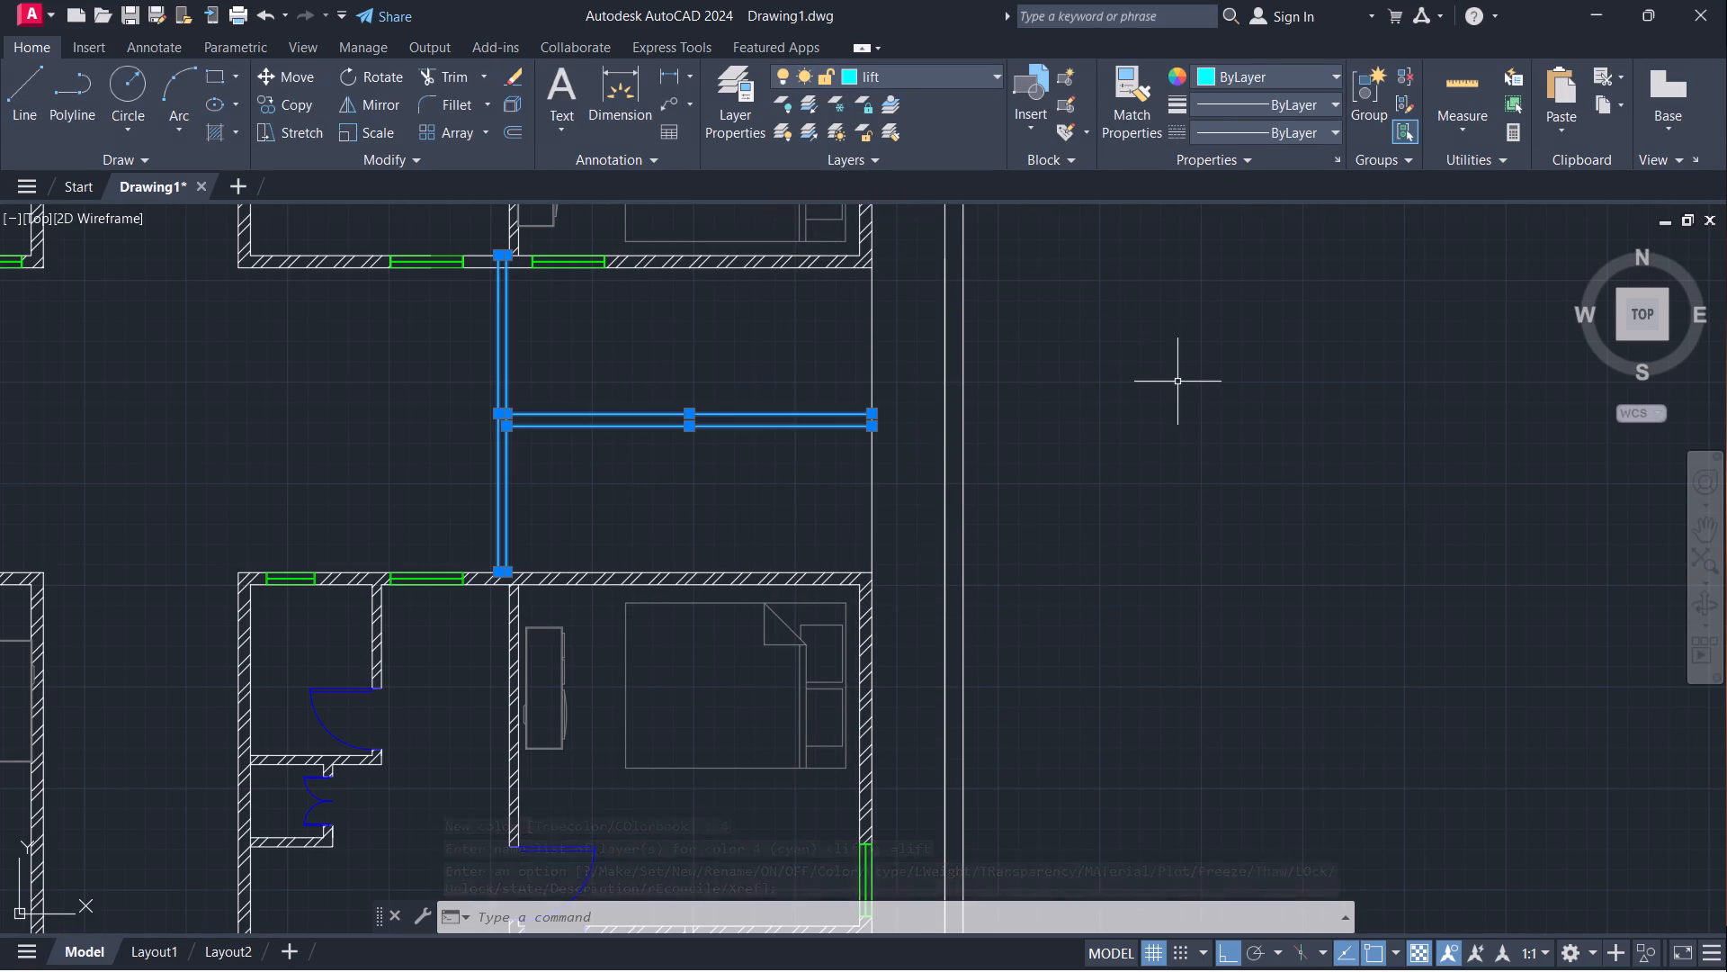
{"action": "key", "text": "Escape"}
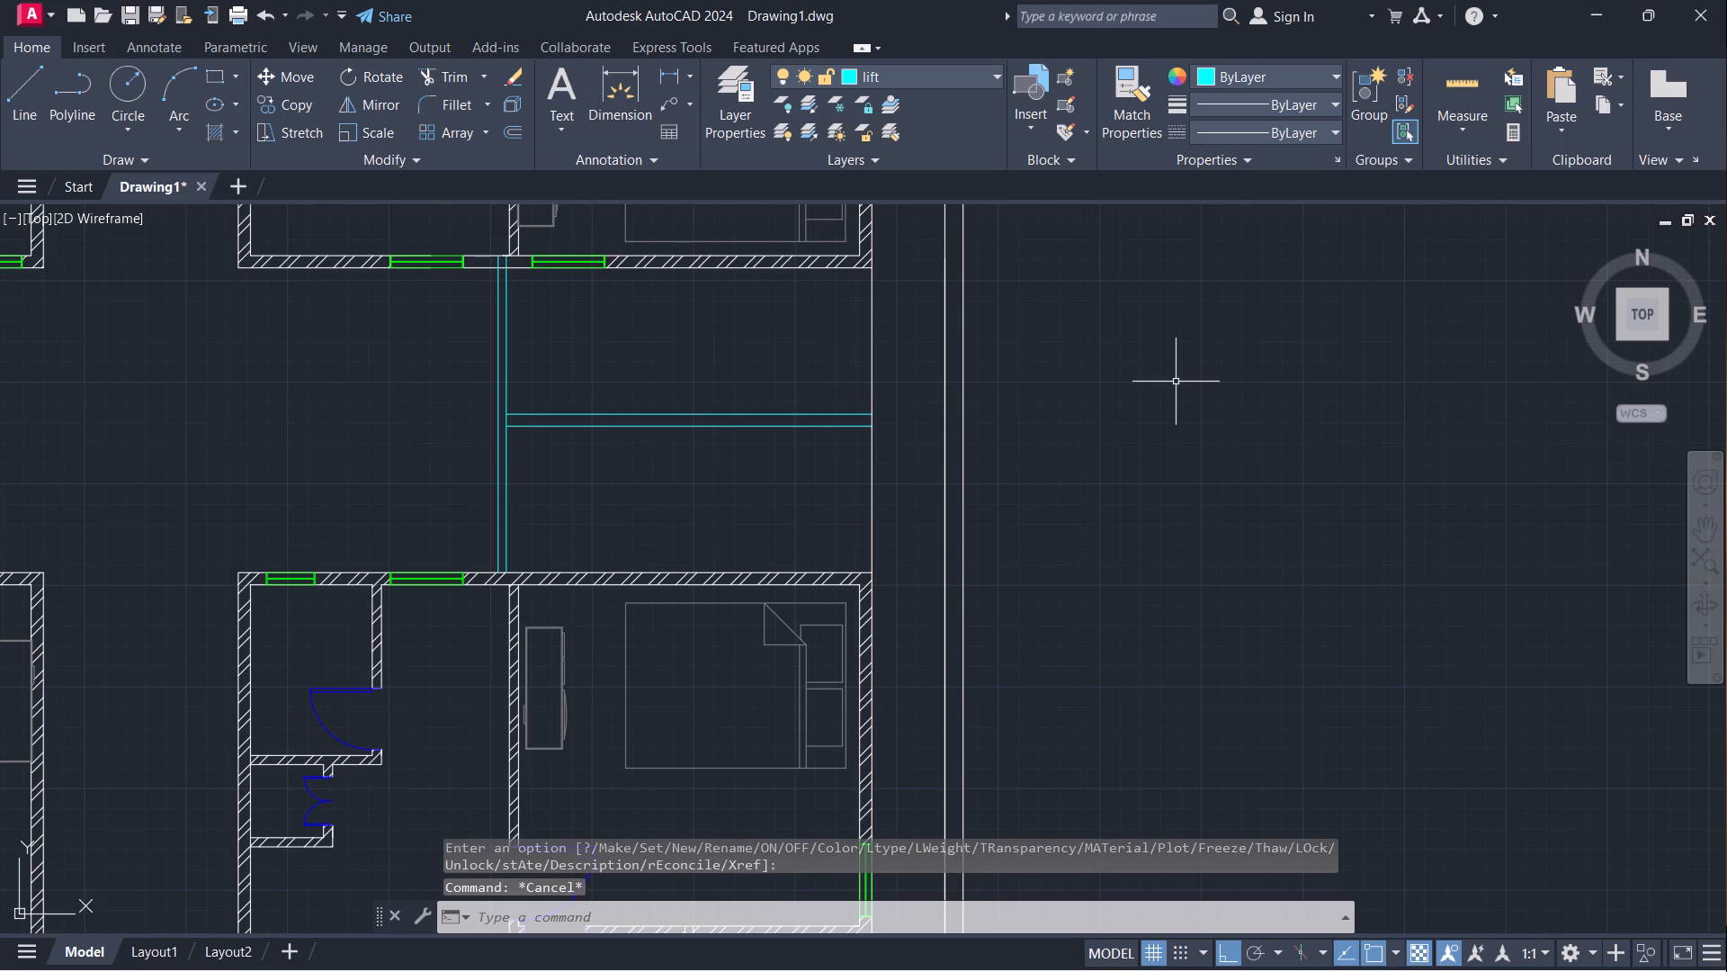
Insert the recently used dynamic door block in the empty space just outside the floor plan's outer vertical lines.
{"action": "key", "text": "i"}
{"action": "key", "text": "Return"}
{"action": "left_click", "coordinate": [1430, 521]}
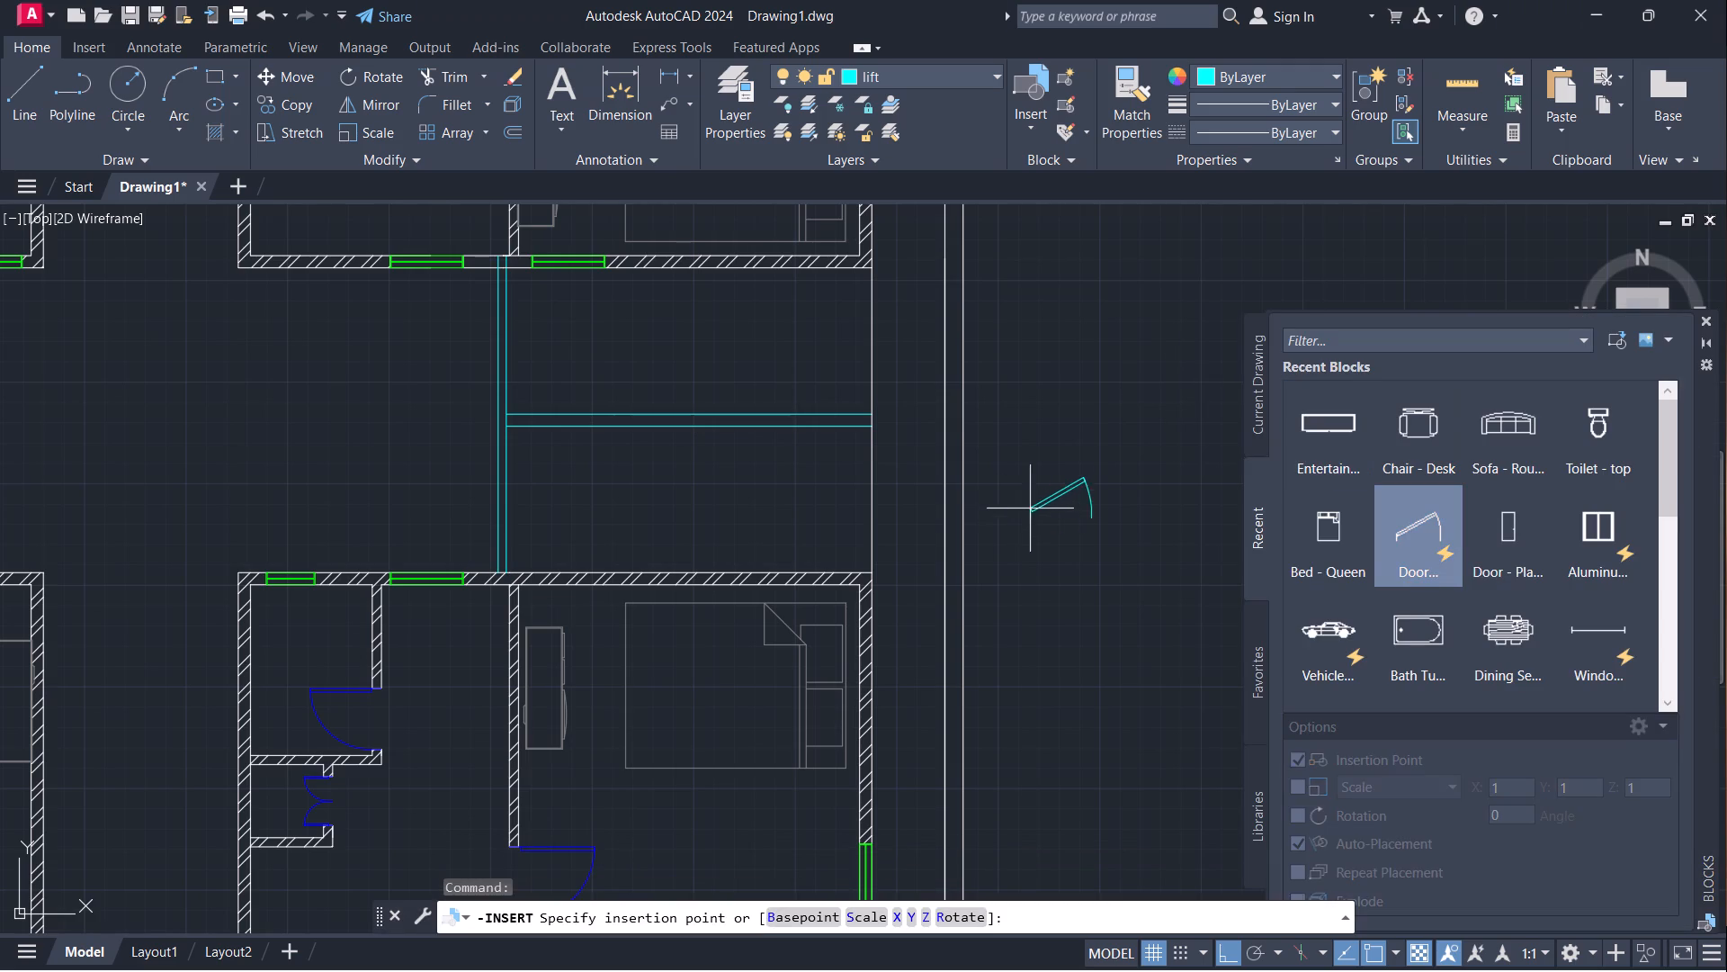
{"action": "left_click", "coordinate": [1032, 464]}
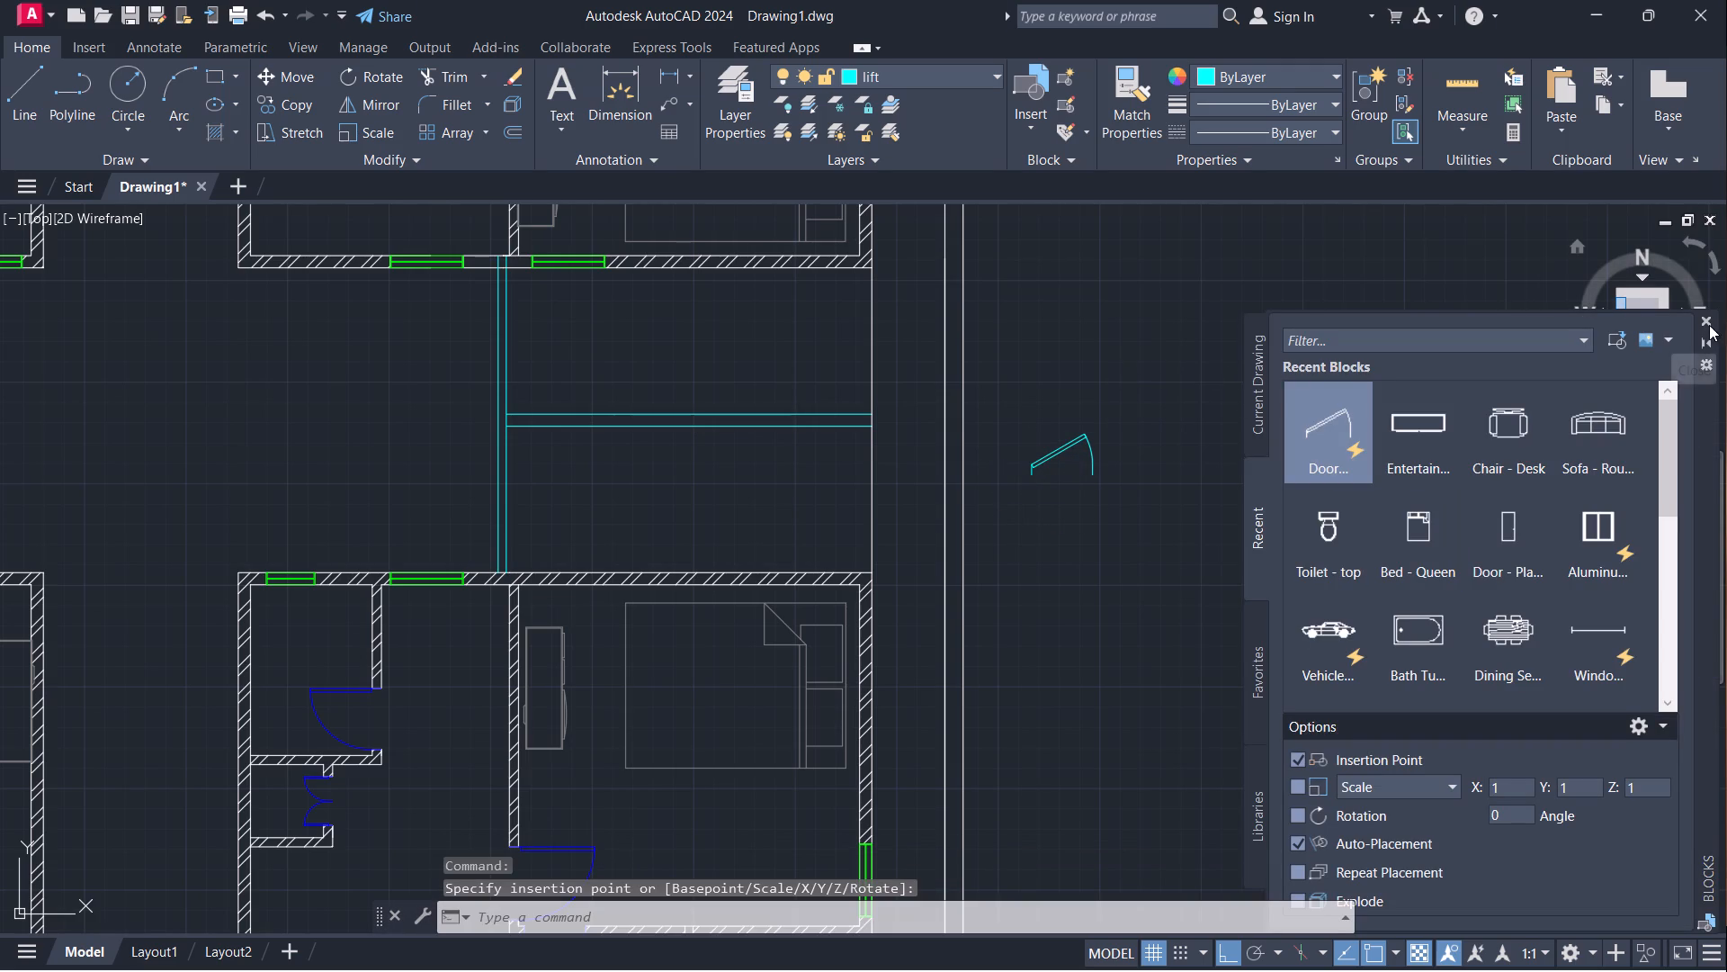
{"action": "left_click", "coordinate": [1708, 324]}
Set the inserted door block's opening angle to Open 90º.
{"action": "left_click", "coordinate": [1064, 447]}
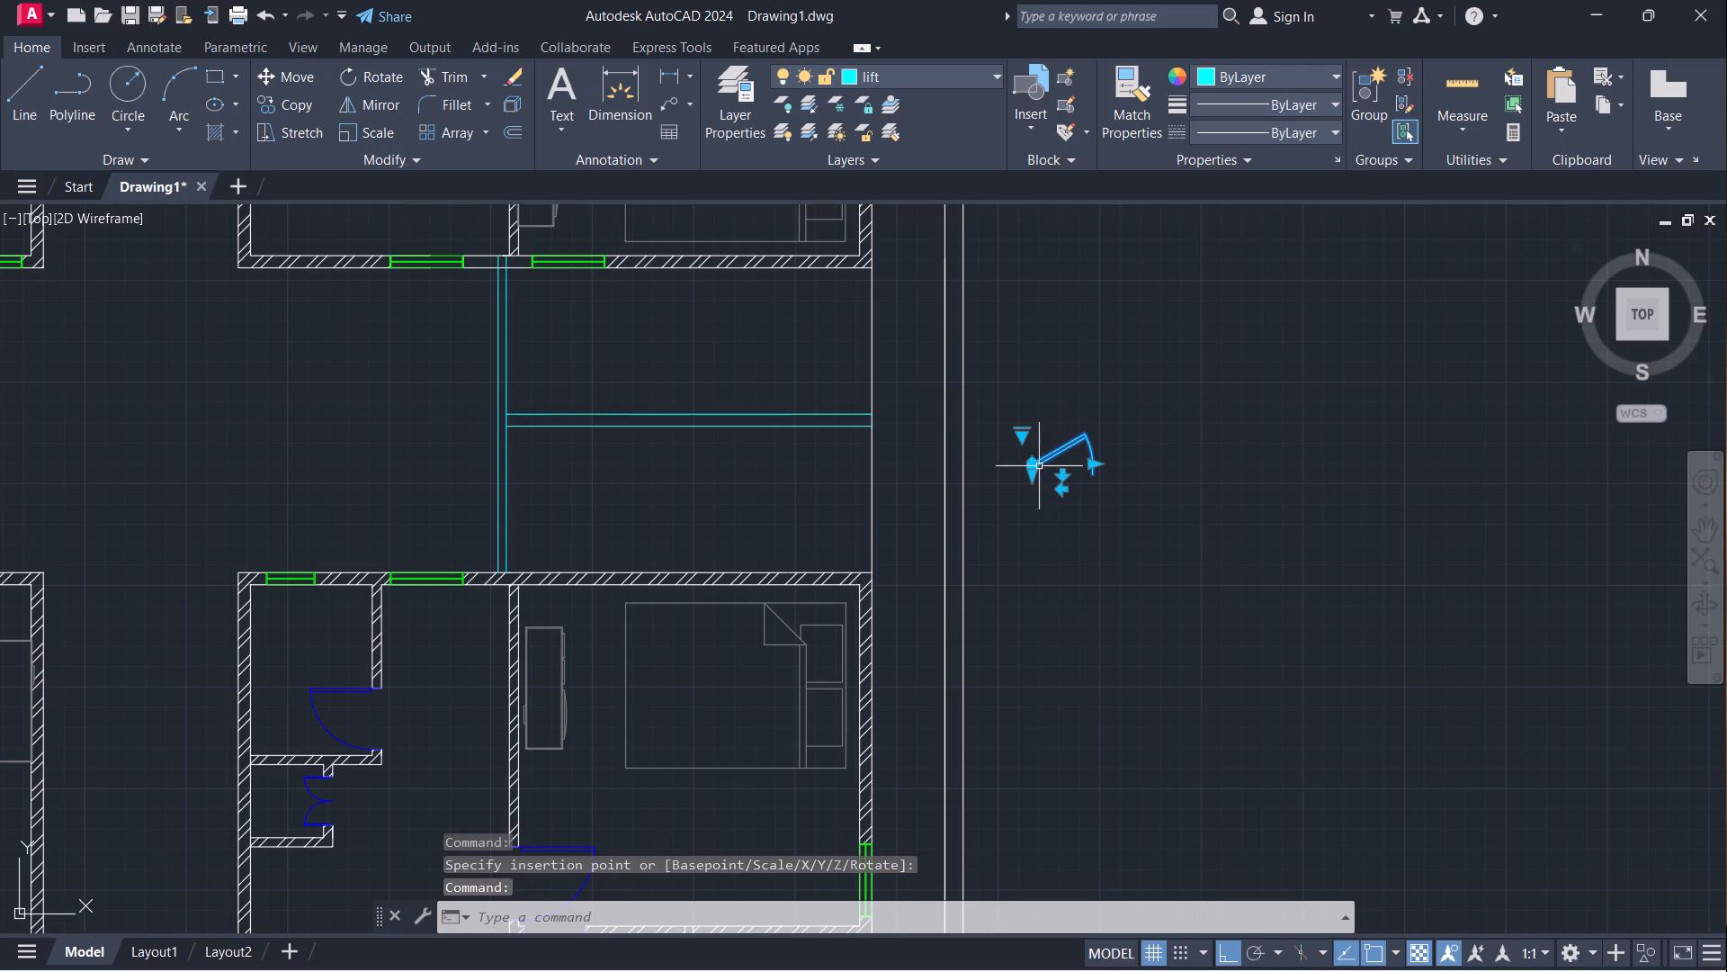
{"action": "left_click", "coordinate": [1025, 441]}
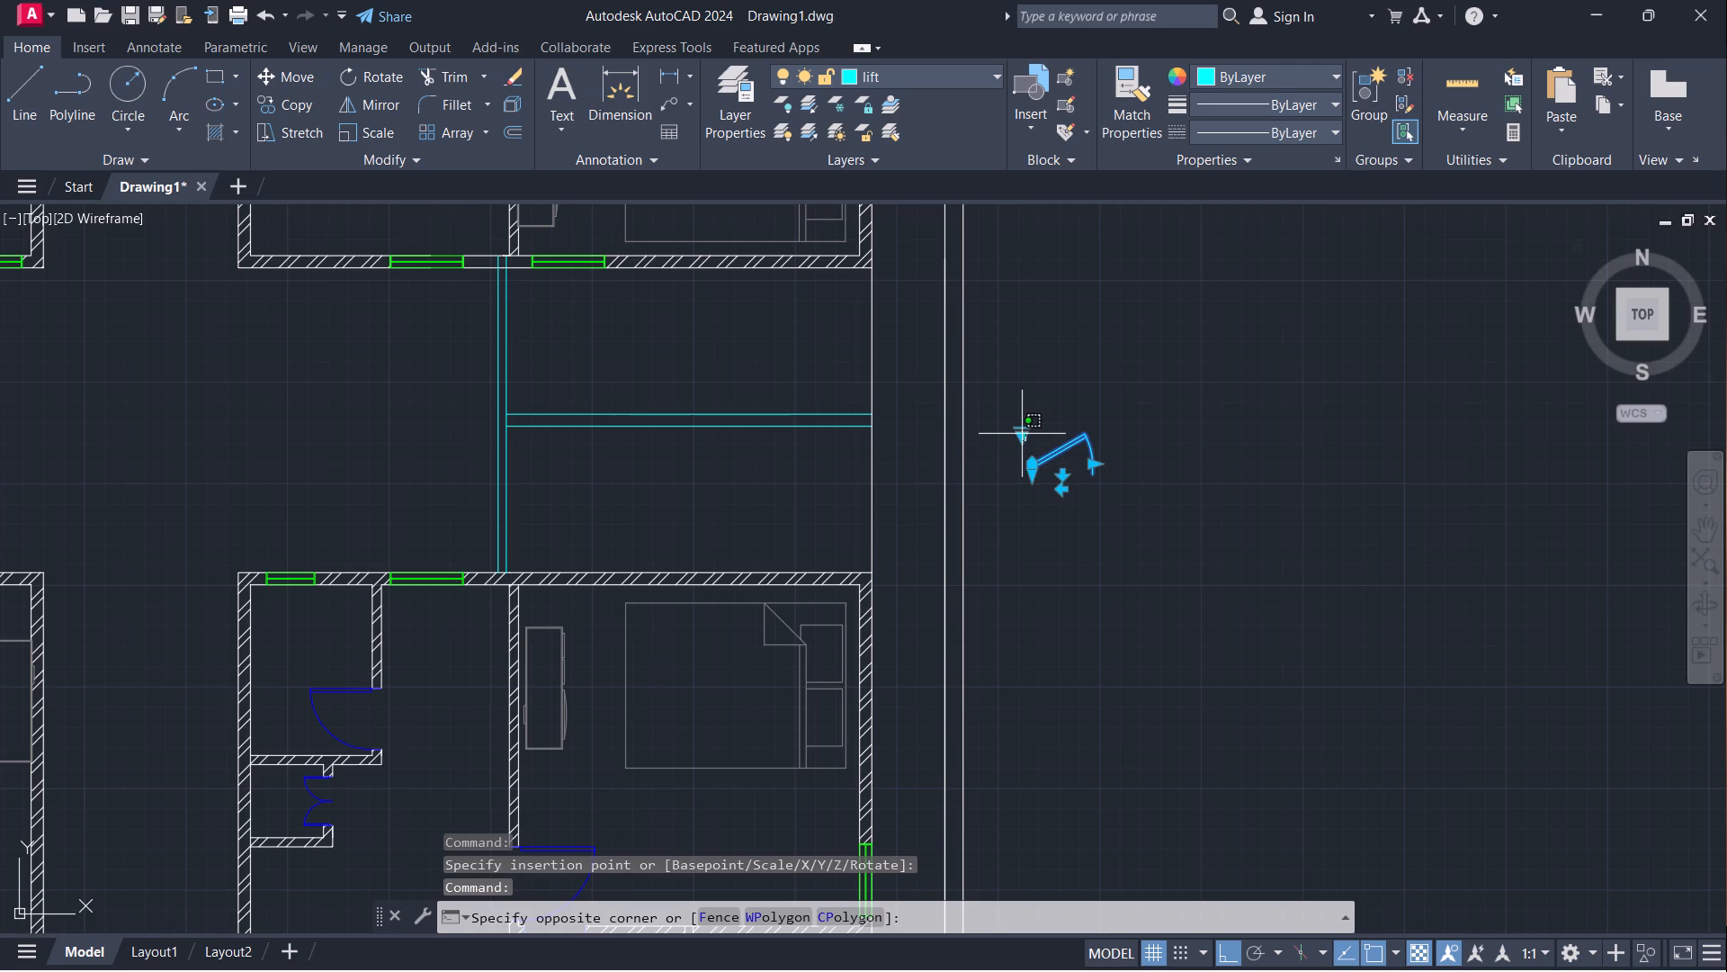
{"action": "left_click", "coordinate": [1019, 434]}
{"action": "left_click", "coordinate": [1017, 435]}
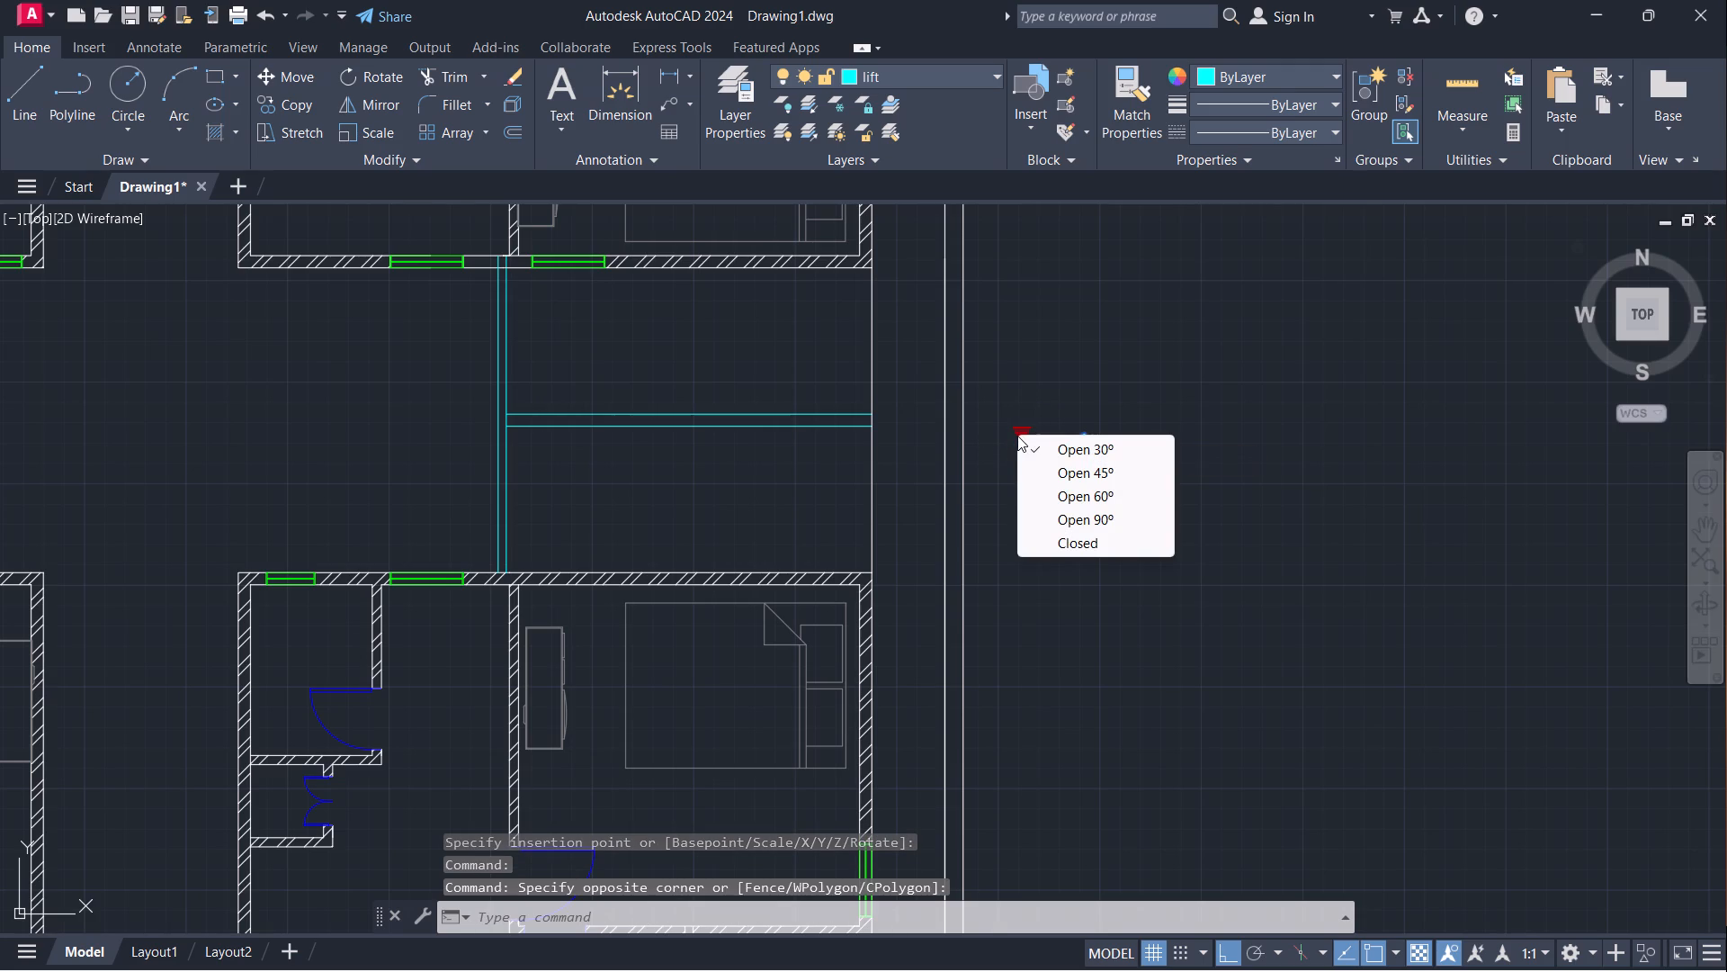
{"action": "left_click", "coordinate": [1043, 526]}
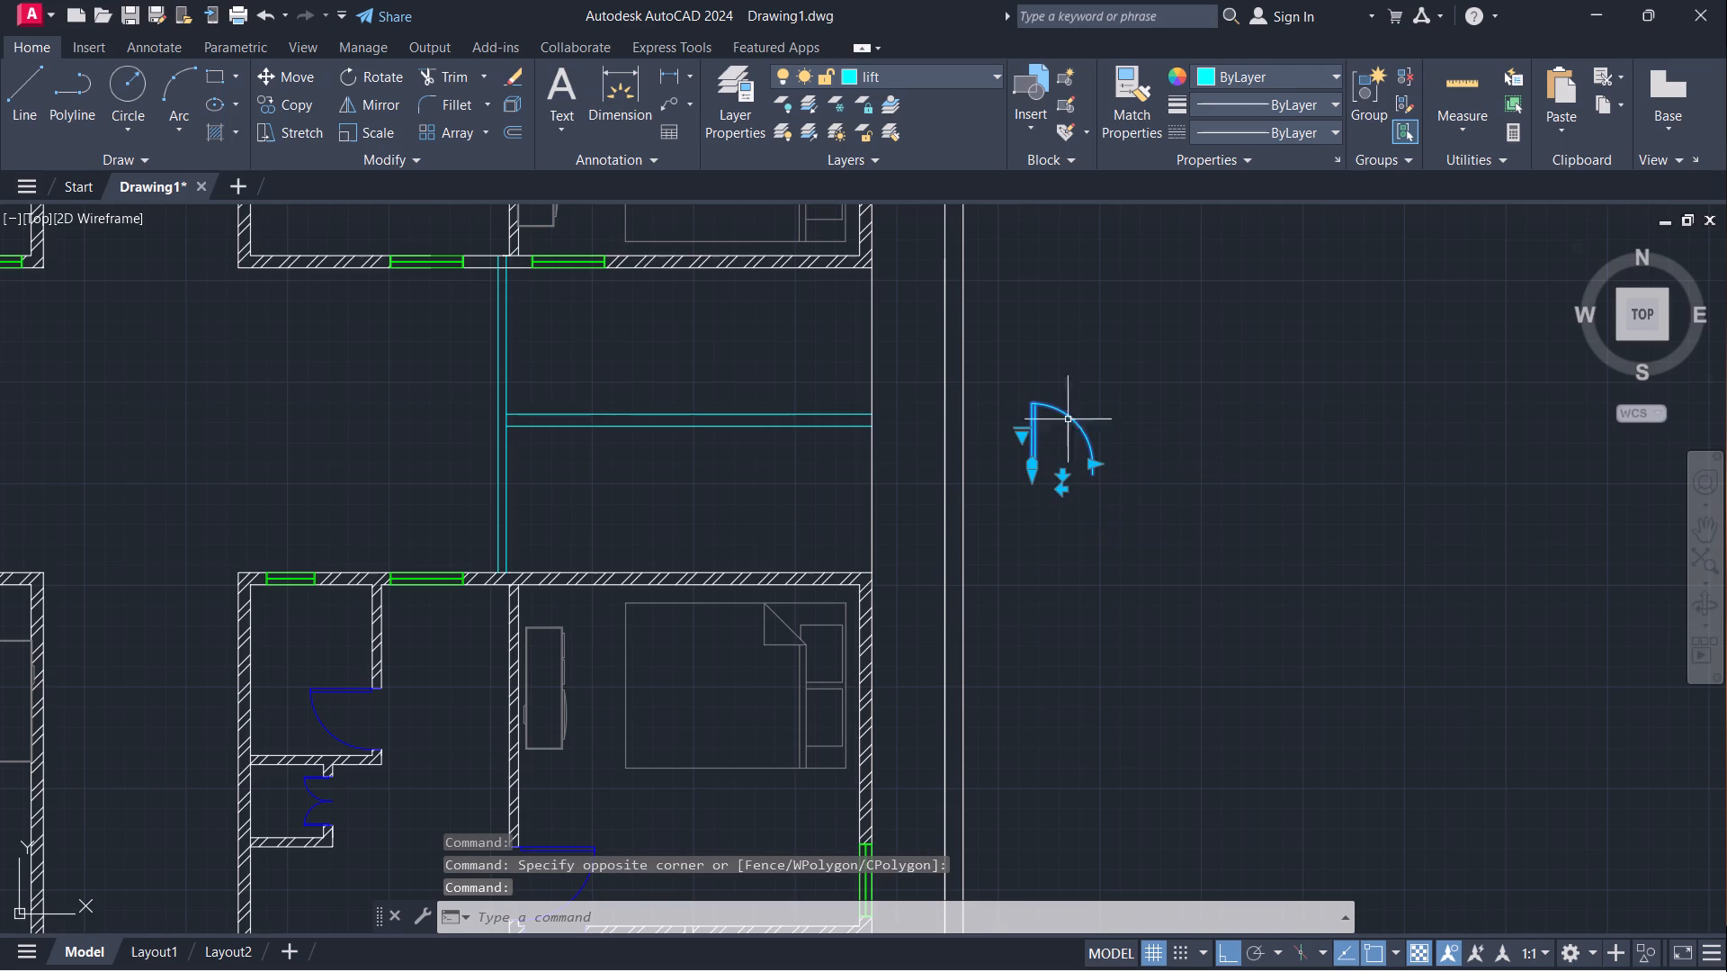
{"action": "key", "text": "Escape"}
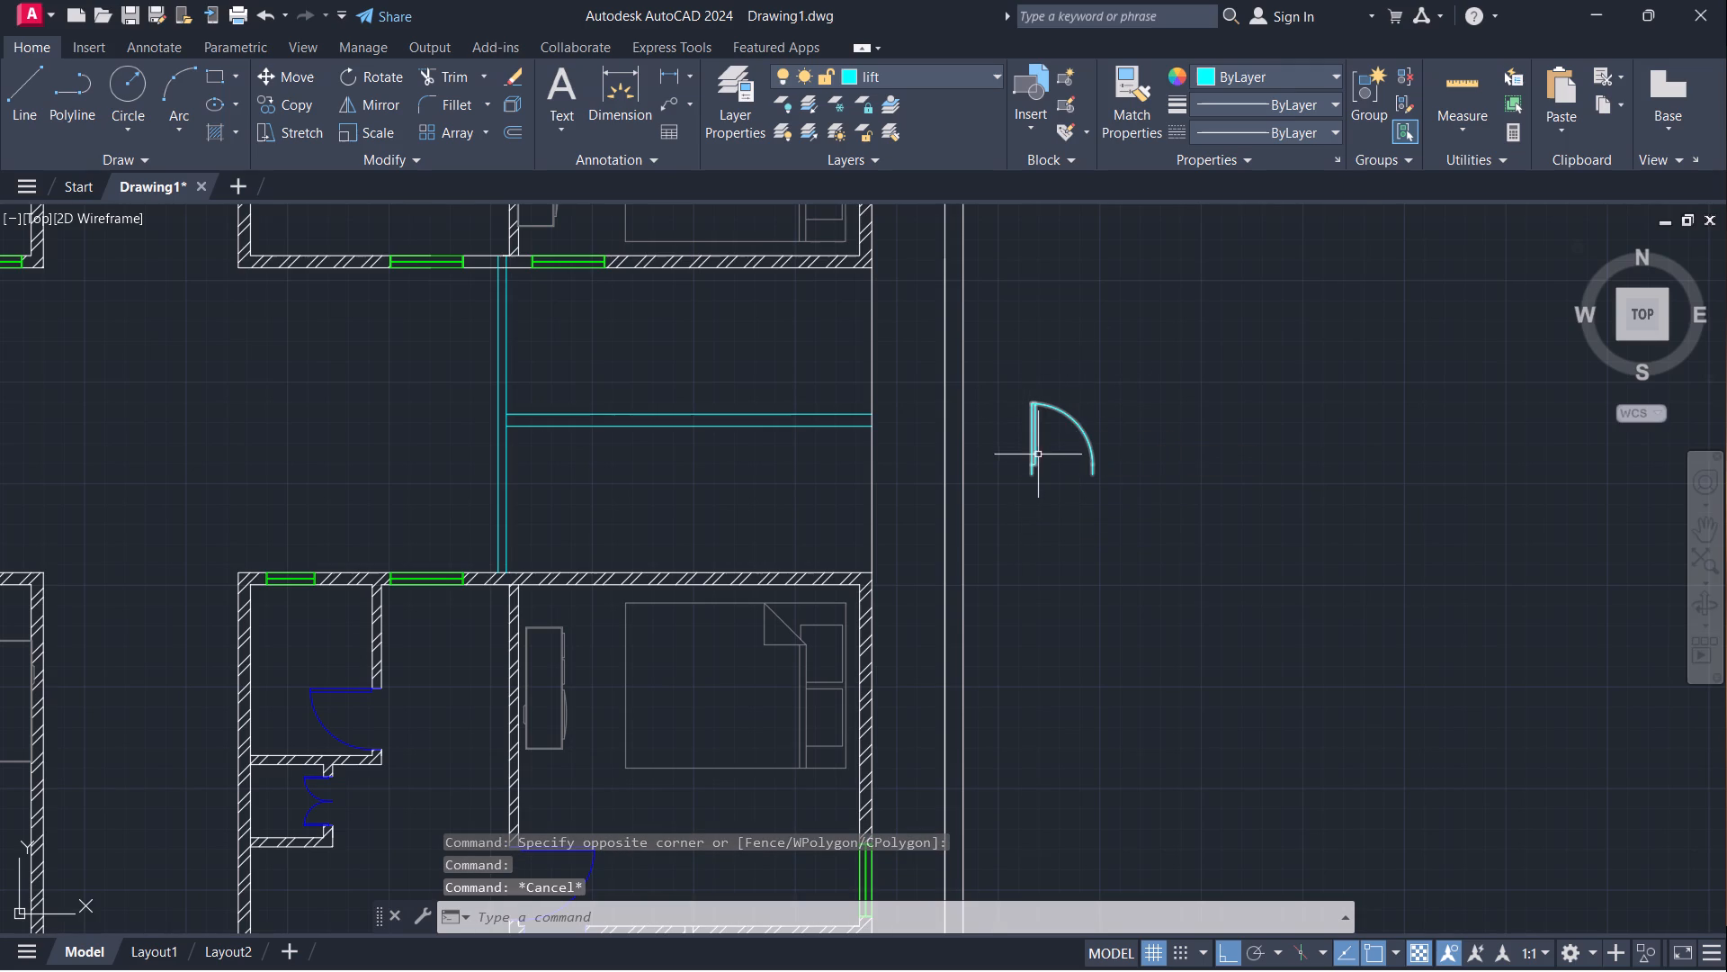
Mirror the door about a vertical line through its swing arc's free end, keeping the original, to form a double door.
{"action": "left_click", "coordinate": [1032, 472]}
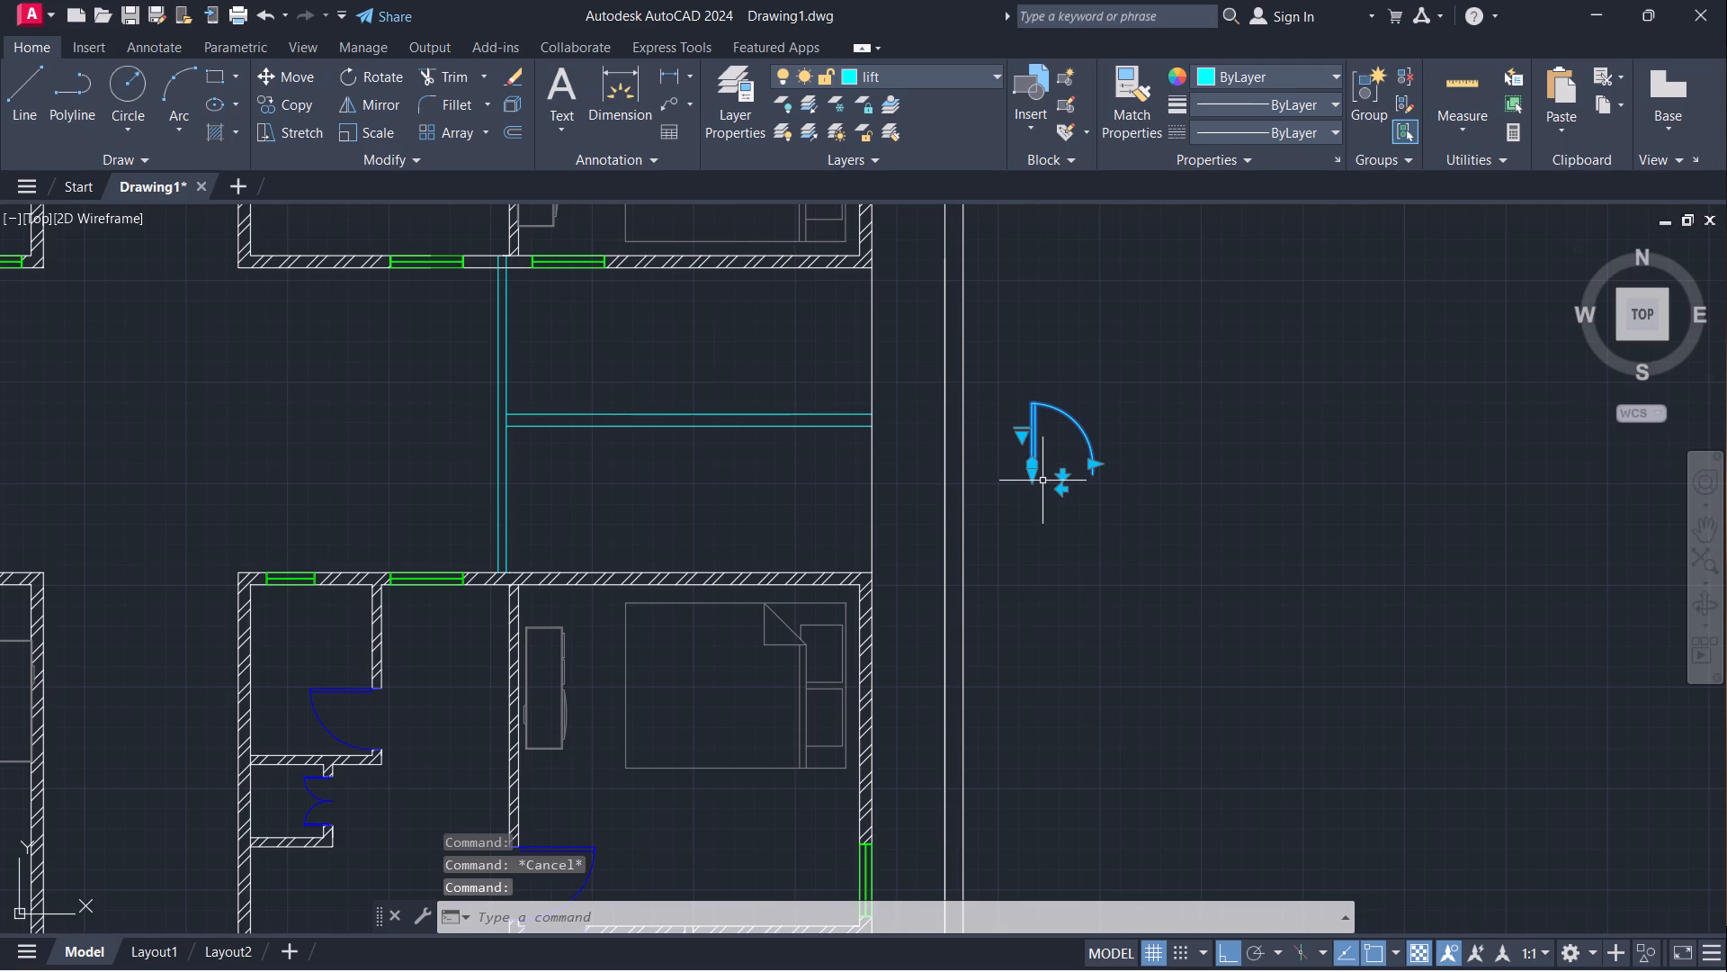
{"action": "type", "text": "mi"}
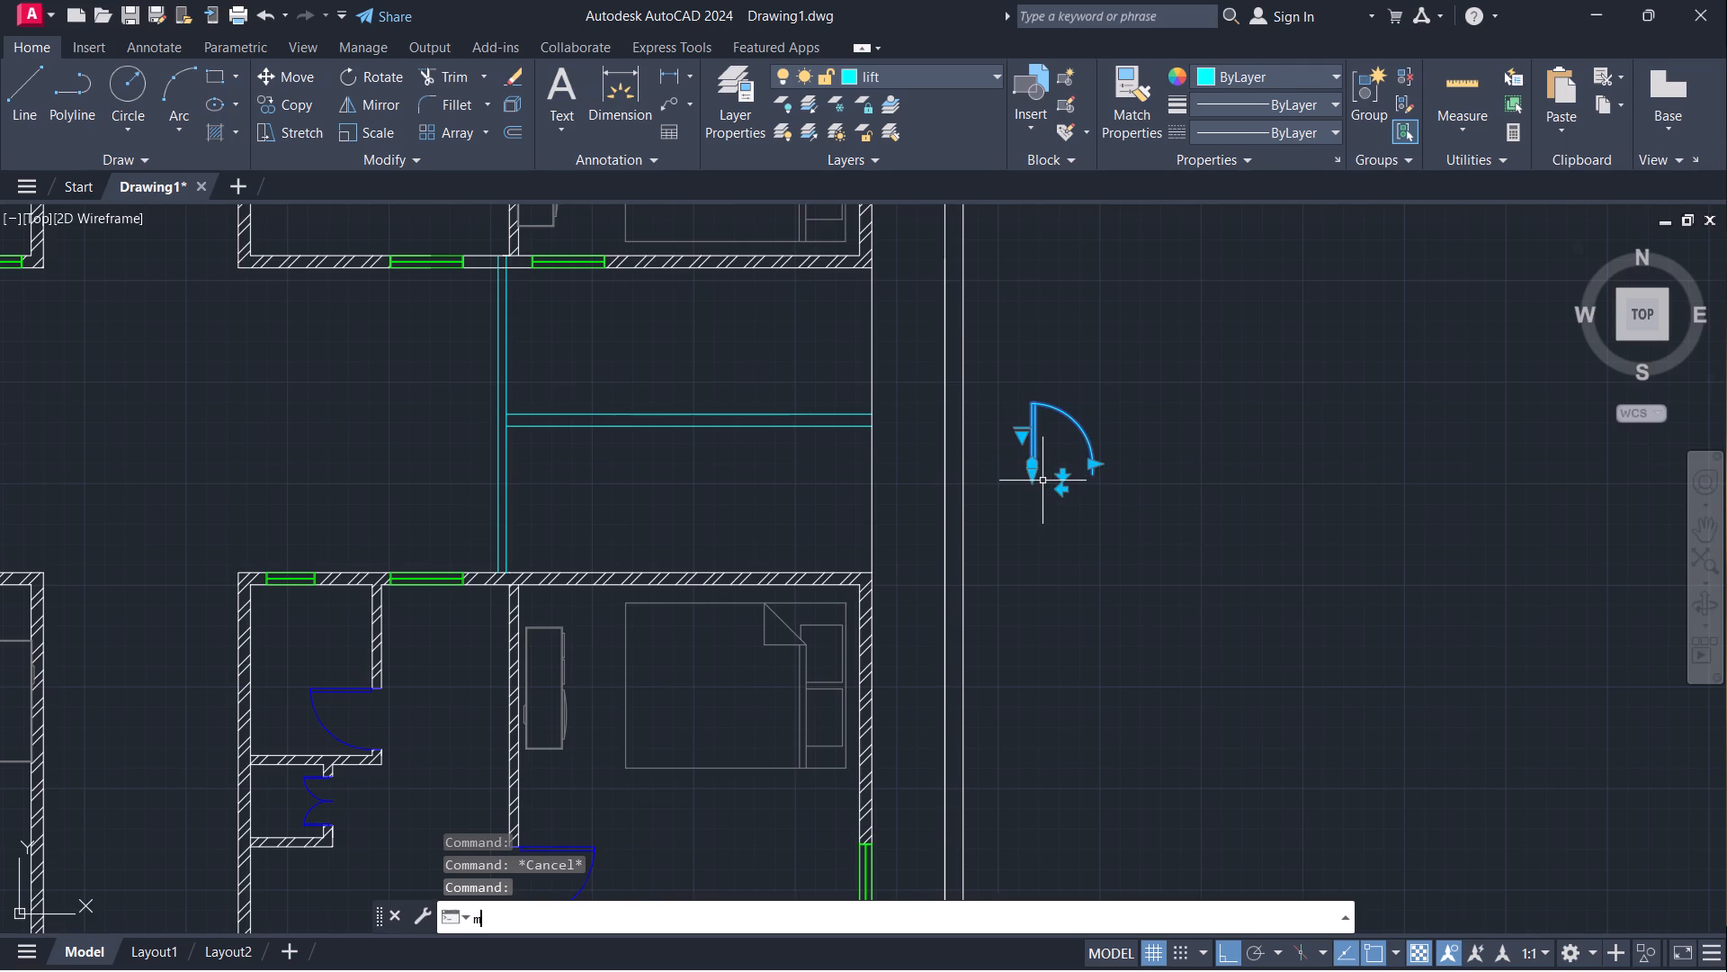
{"action": "key", "text": "Return"}
{"action": "left_click", "coordinate": [1091, 482]}
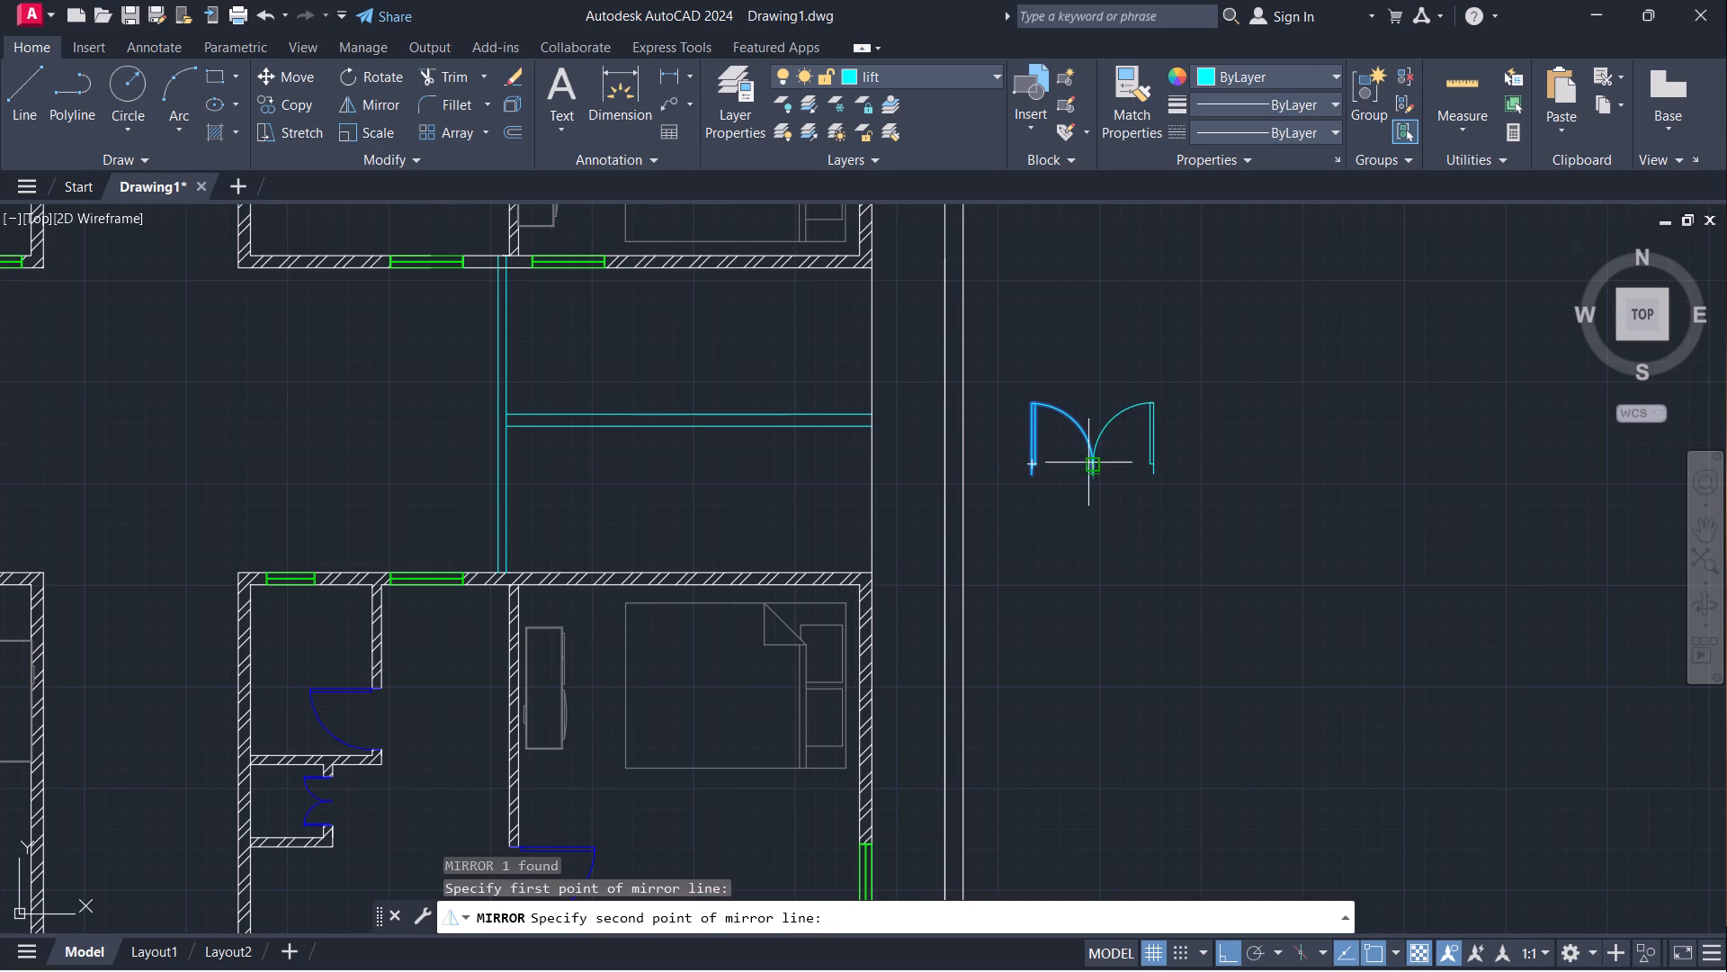
{"action": "left_click", "coordinate": [1098, 404]}
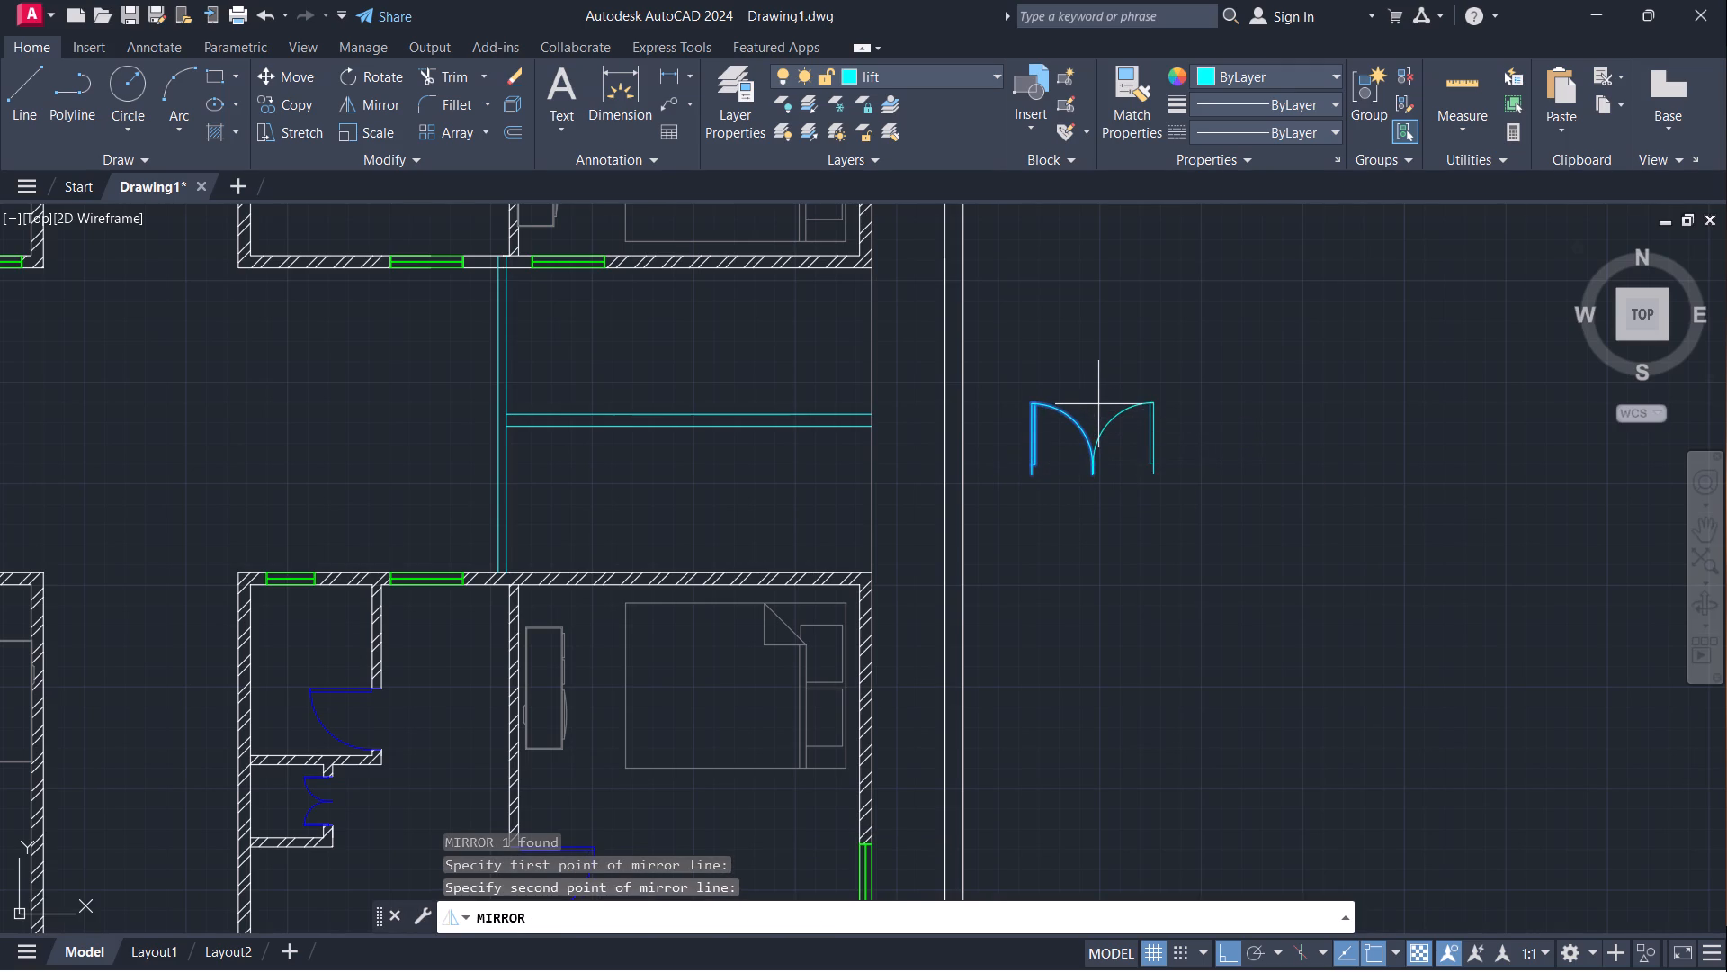
{"action": "key", "text": "Return"}
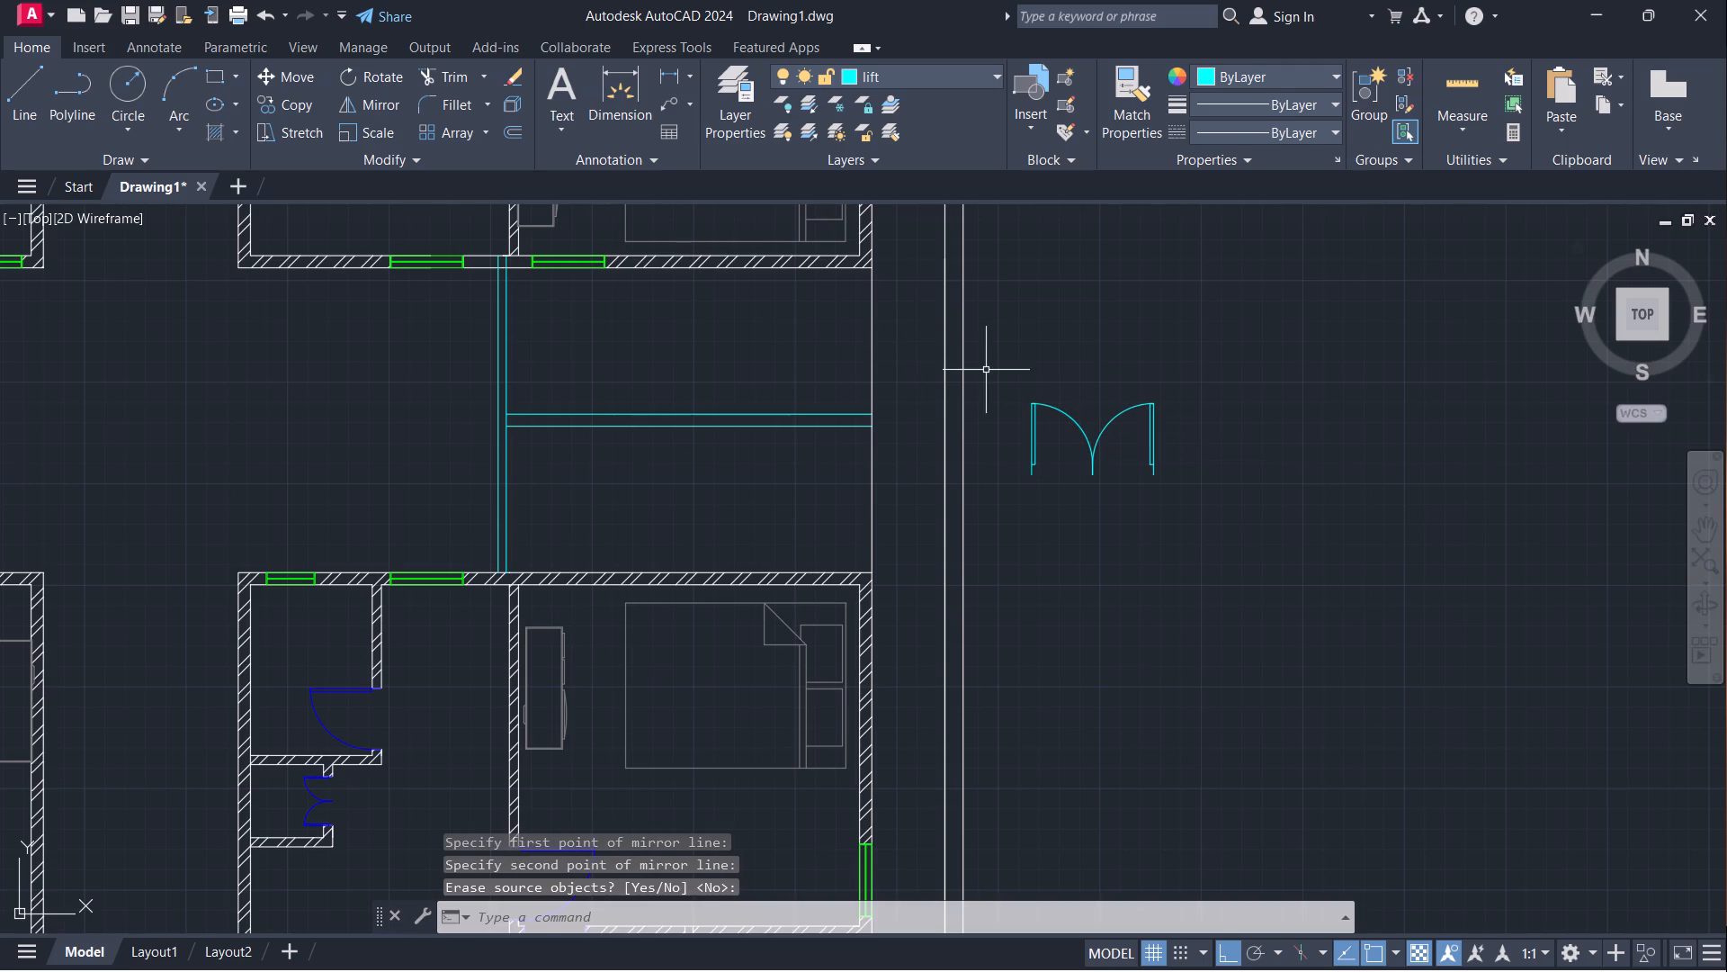
Group the two mirrored door leaves into a single object.
{"action": "left_click_drag", "start_coordinate": [994, 371], "coordinate": [1012, 391]}
{"action": "left_click", "coordinate": [1229, 519]}
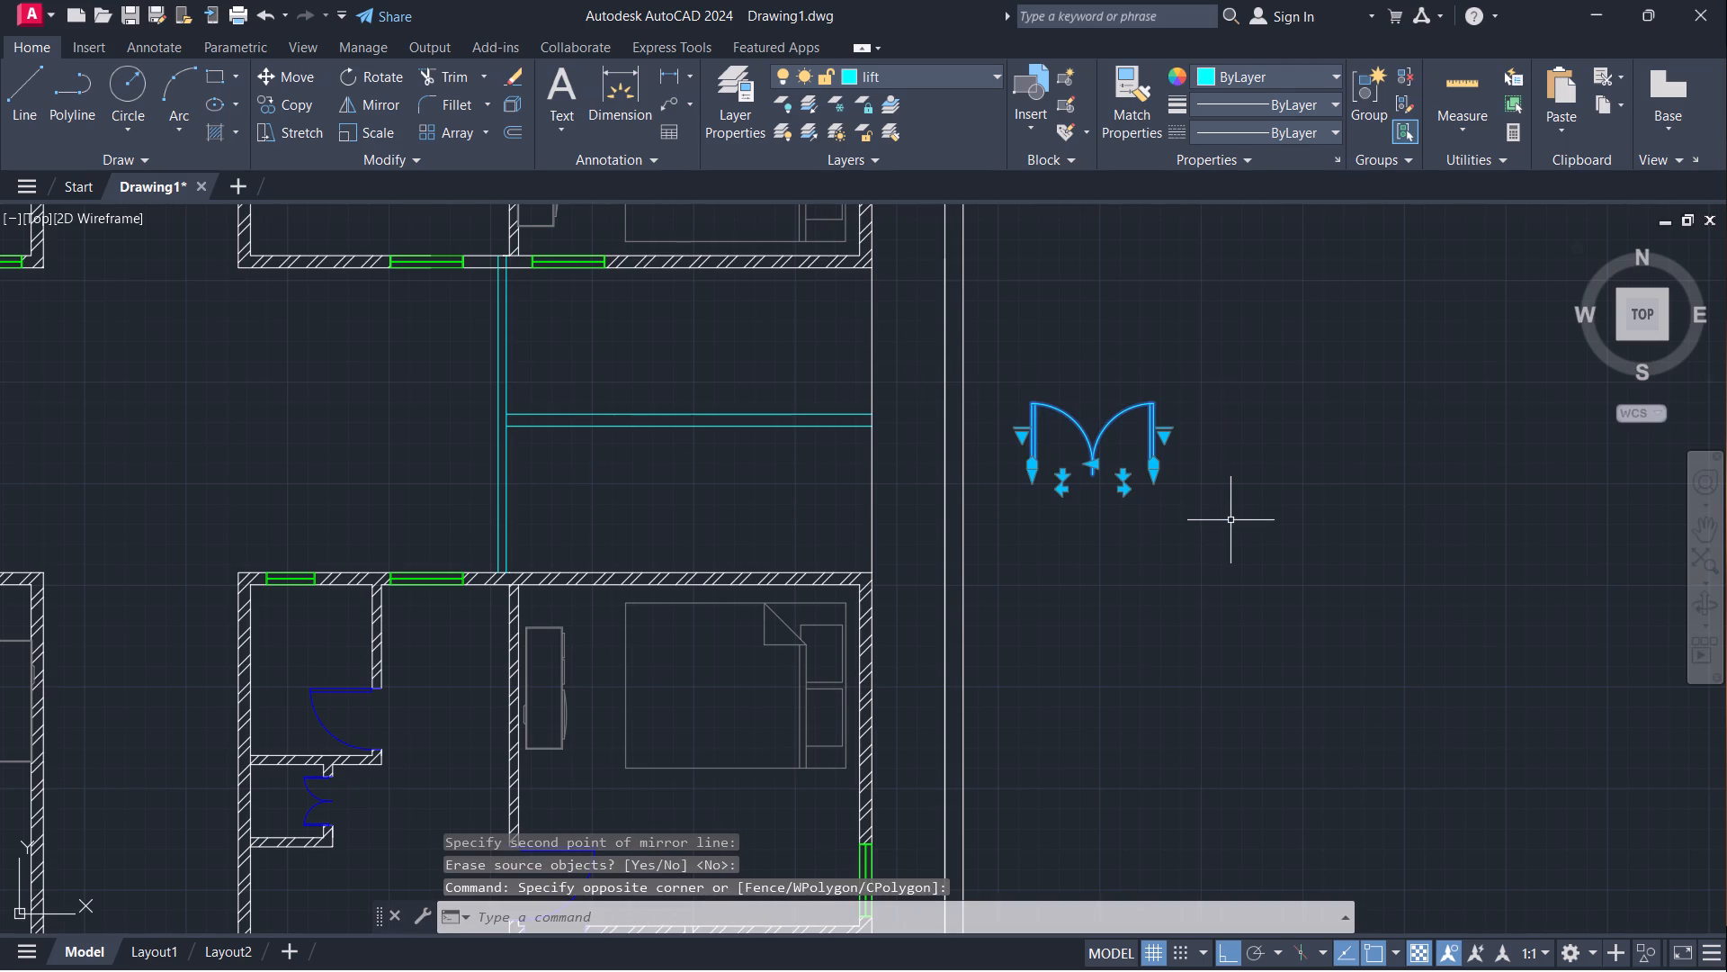
{"action": "key", "text": "g"}
{"action": "key", "text": "Return"}
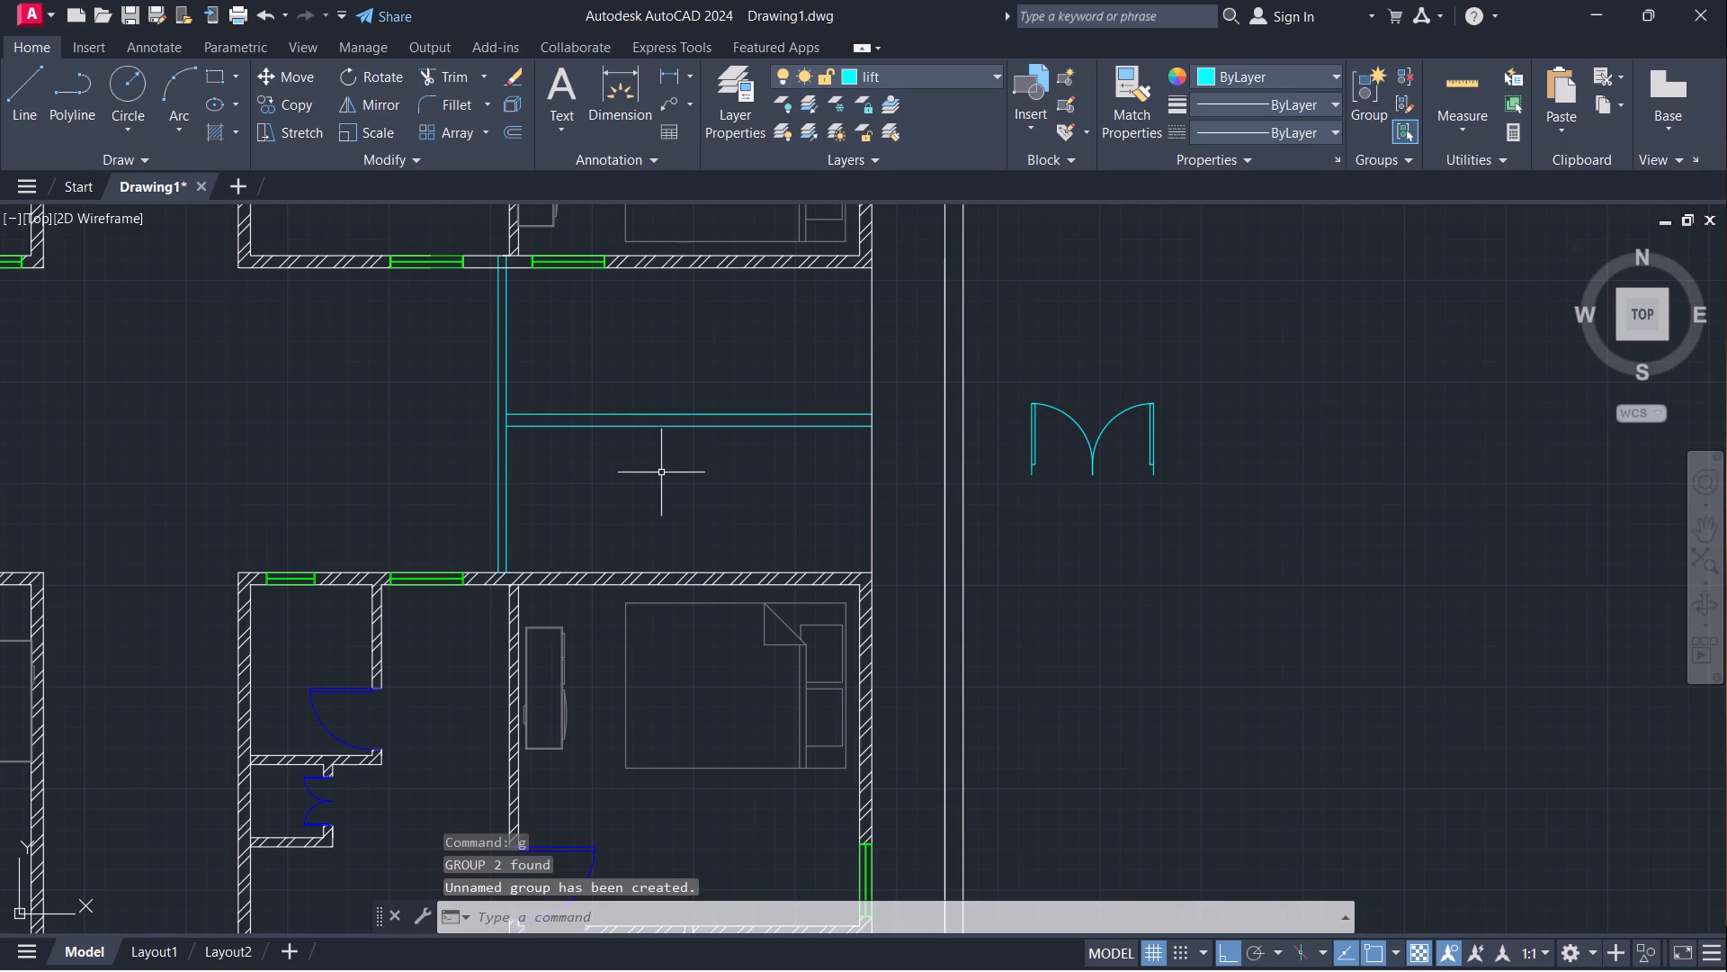
Scale the grouped double door by reference, using its full opening width, to a new width of 3'.
{"action": "left_click", "coordinate": [1034, 454]}
{"action": "type", "text": "sc"}
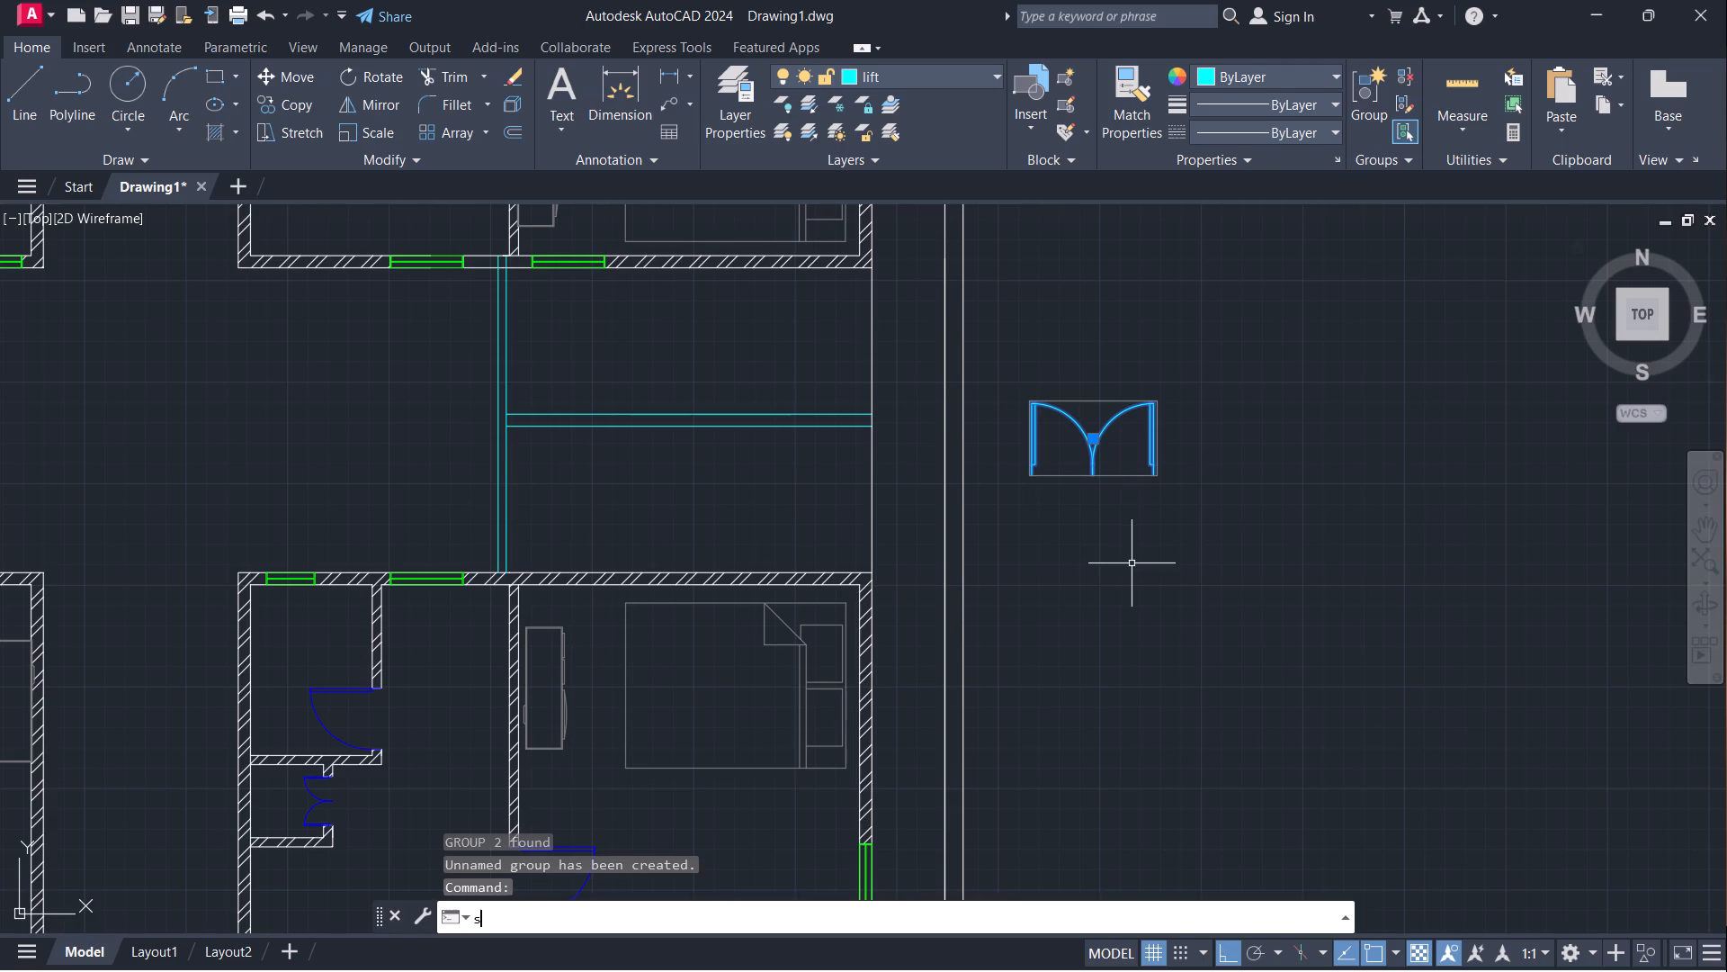
{"action": "key", "text": "Return"}
{"action": "left_click", "coordinate": [1034, 482]}
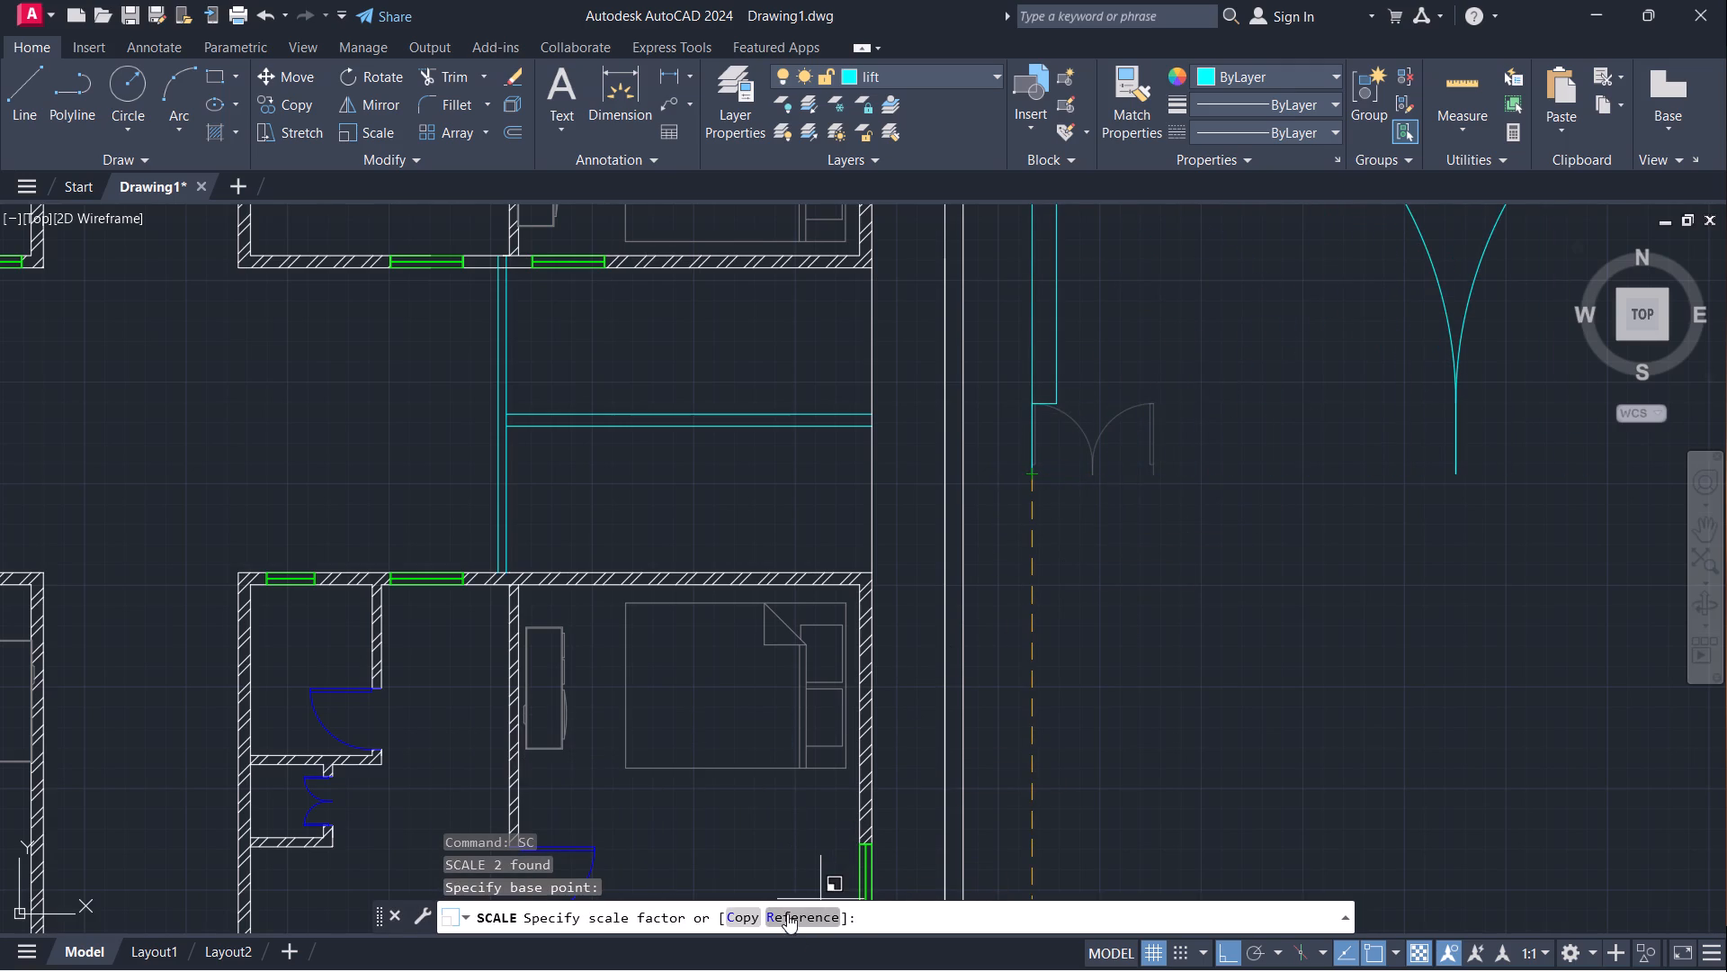
{"action": "left_click", "coordinate": [787, 913]}
{"action": "left_click", "coordinate": [1032, 480]}
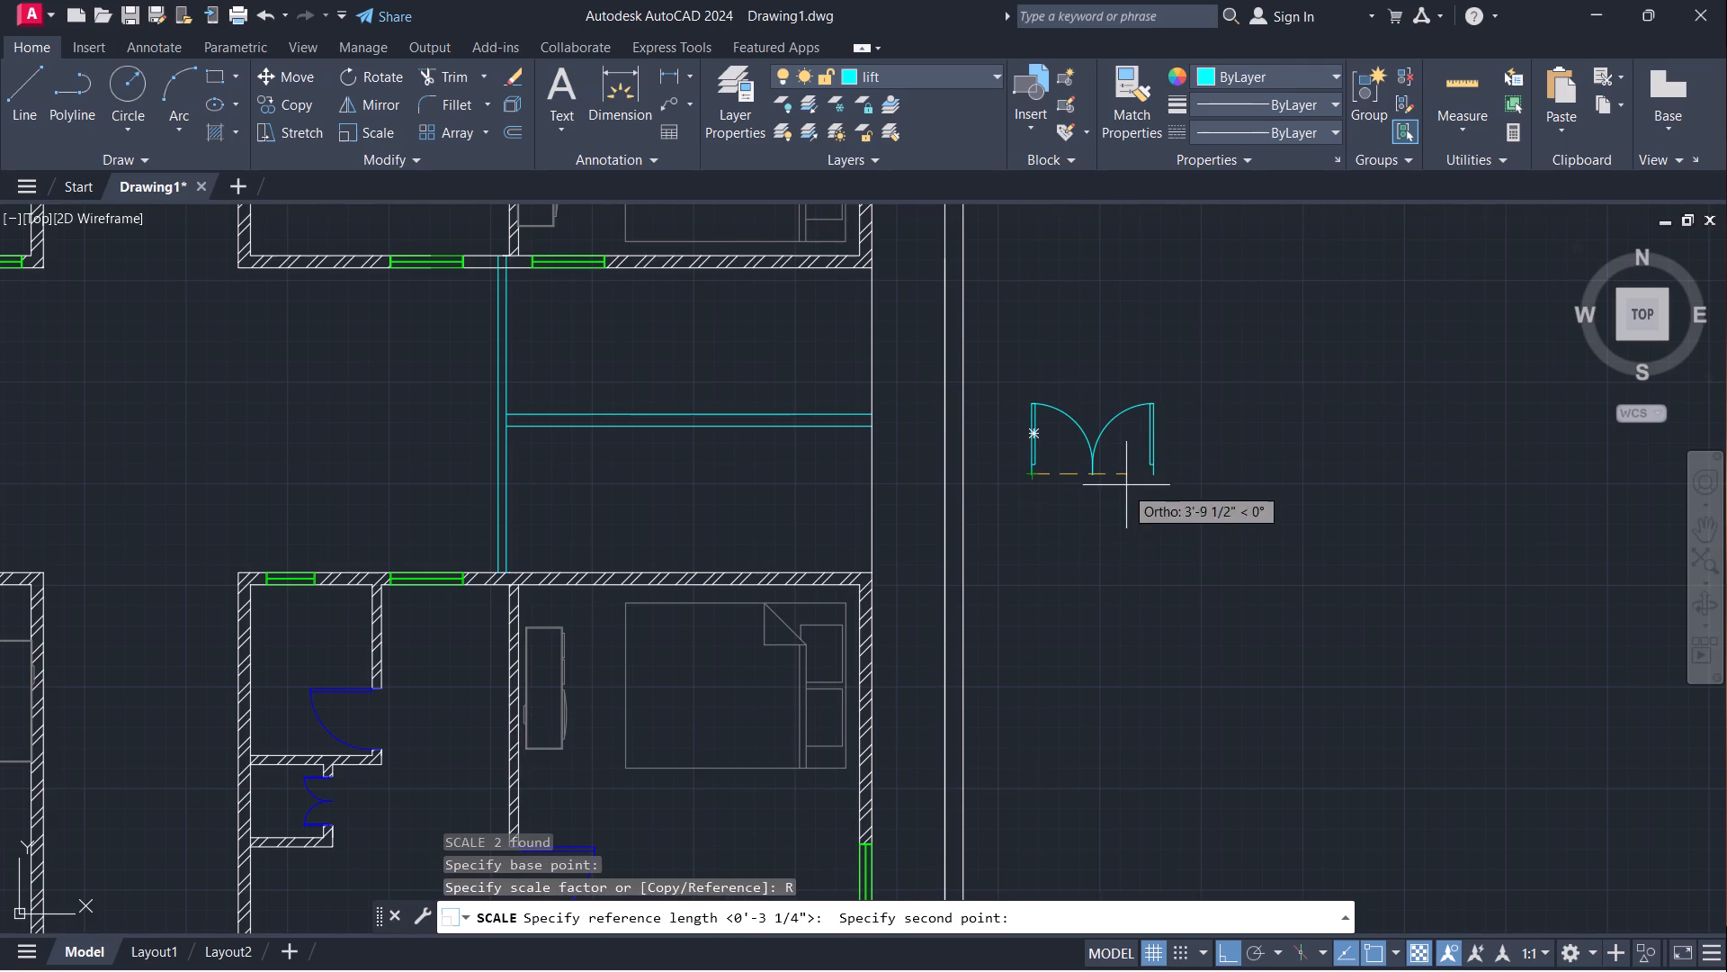
{"action": "left_click", "coordinate": [1161, 477]}
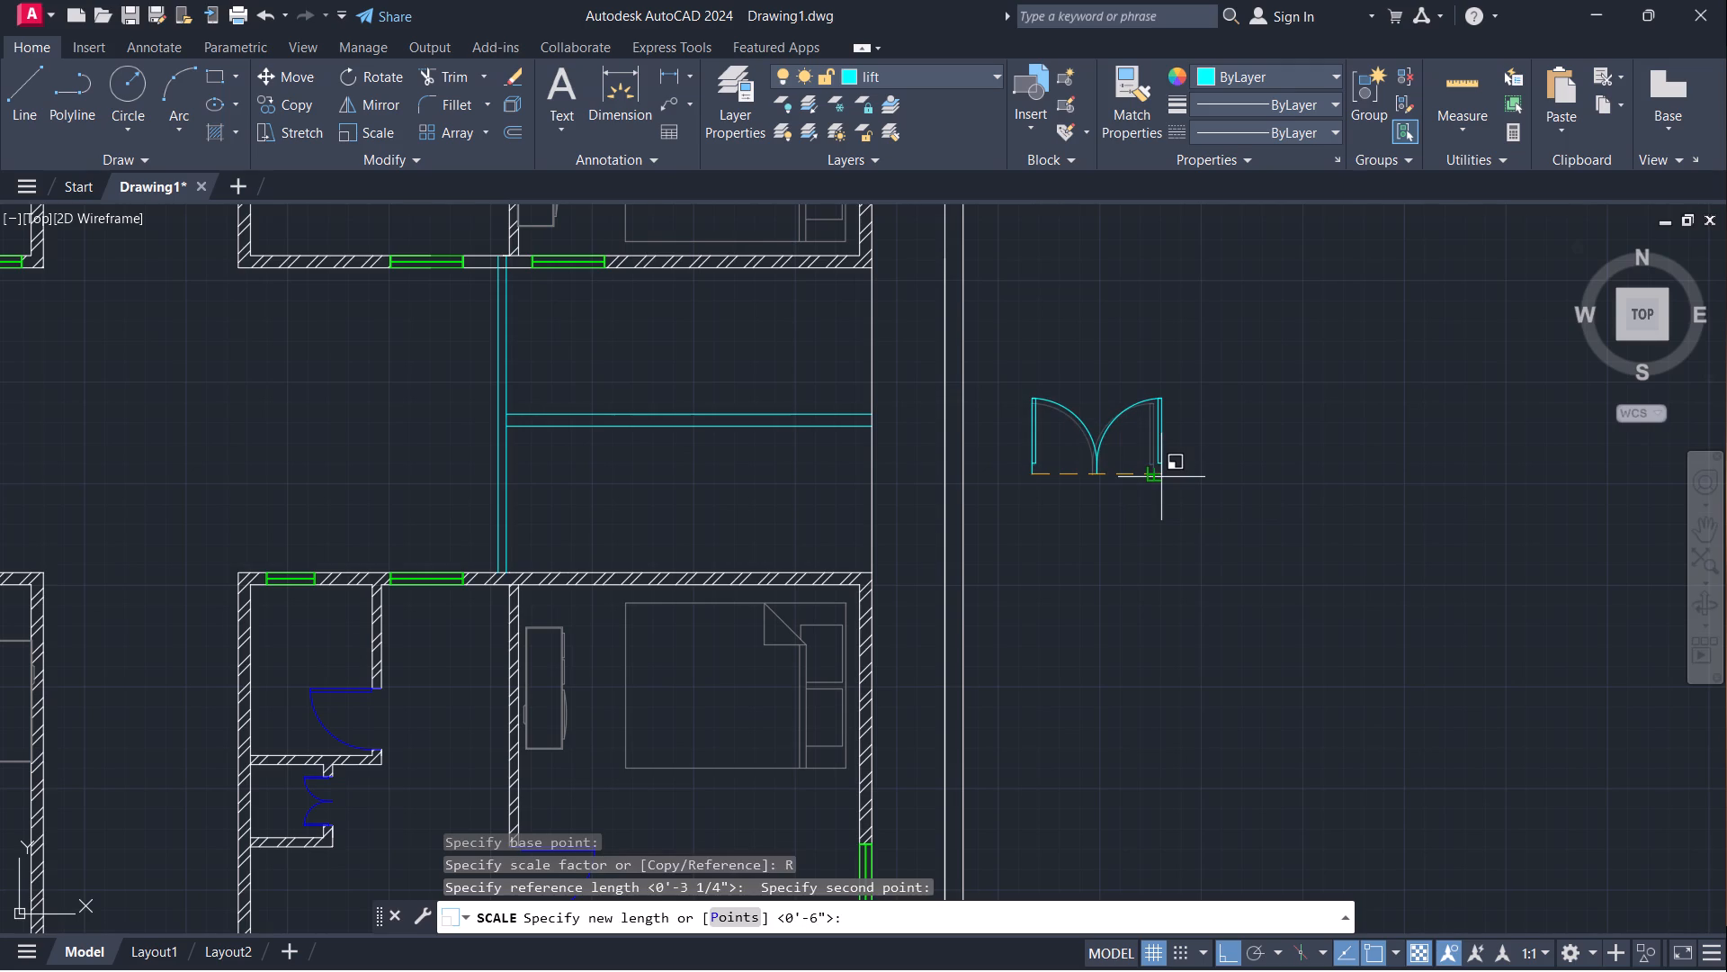
{"action": "type", "text": "3'"}
{"action": "key", "text": "Return"}
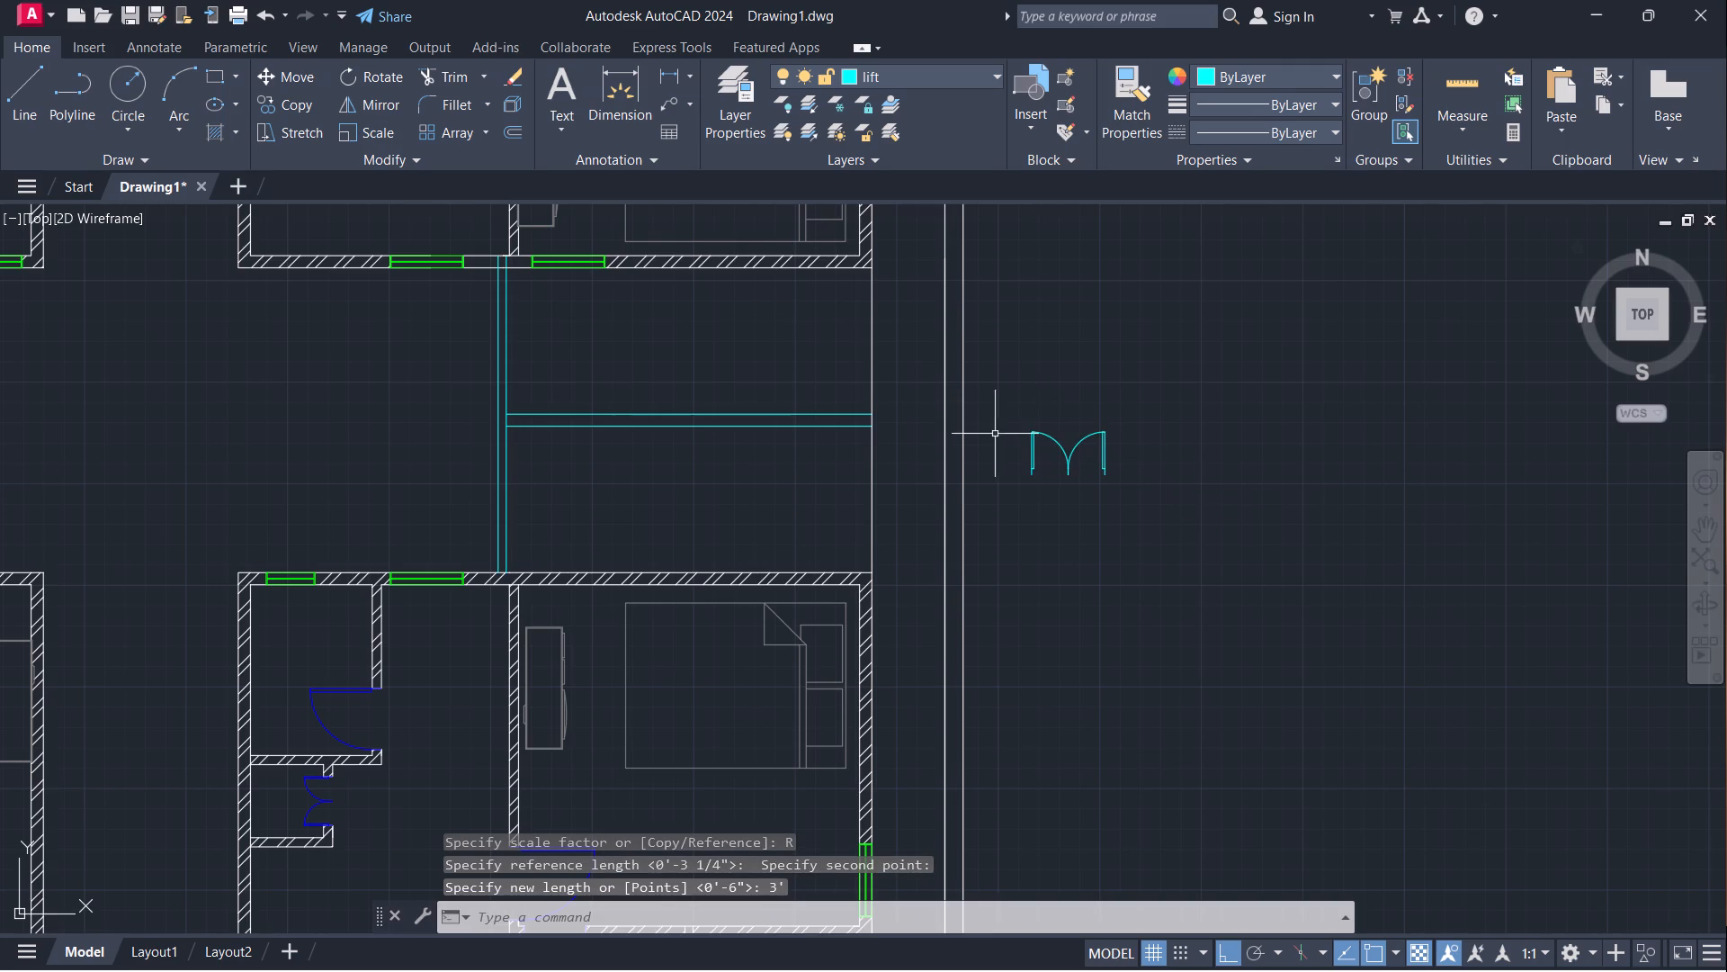
Rotate the double door 270° about its lower corner nearest the empty space, so its leaves swing away from the floor plan.
{"action": "left_click_drag", "start_coordinate": [1003, 409], "coordinate": [1011, 412]}
{"action": "left_click", "coordinate": [1159, 538]}
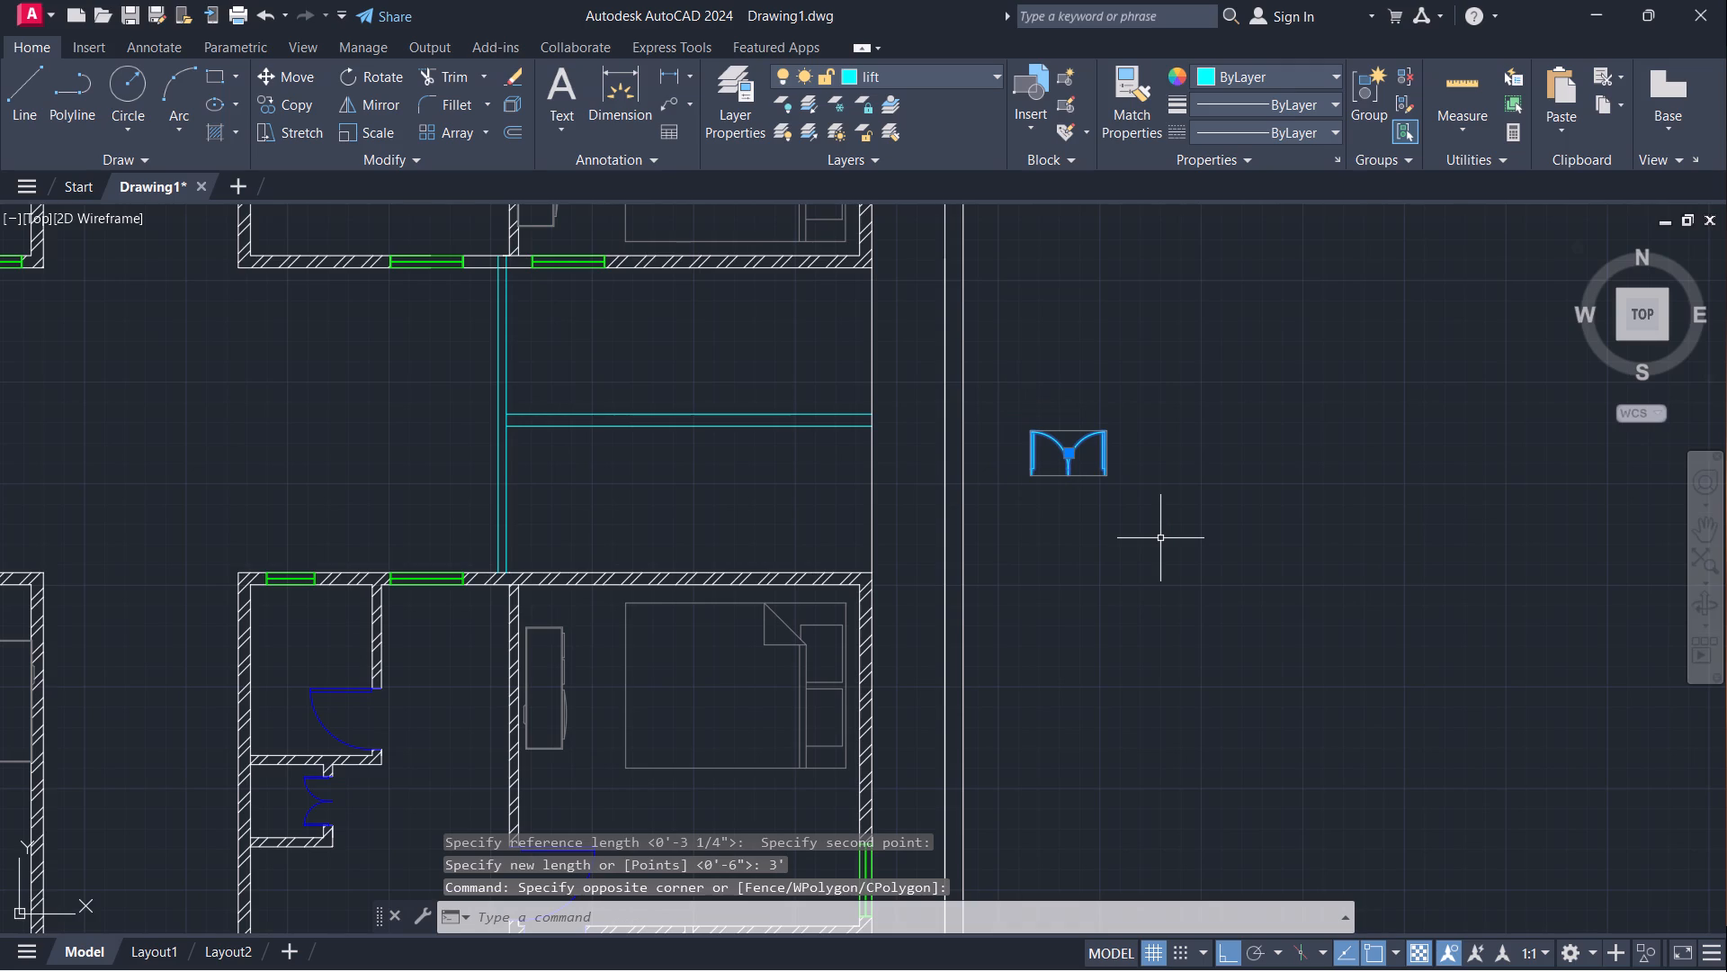
{"action": "type", "text": "ro"}
{"action": "key", "text": "Return"}
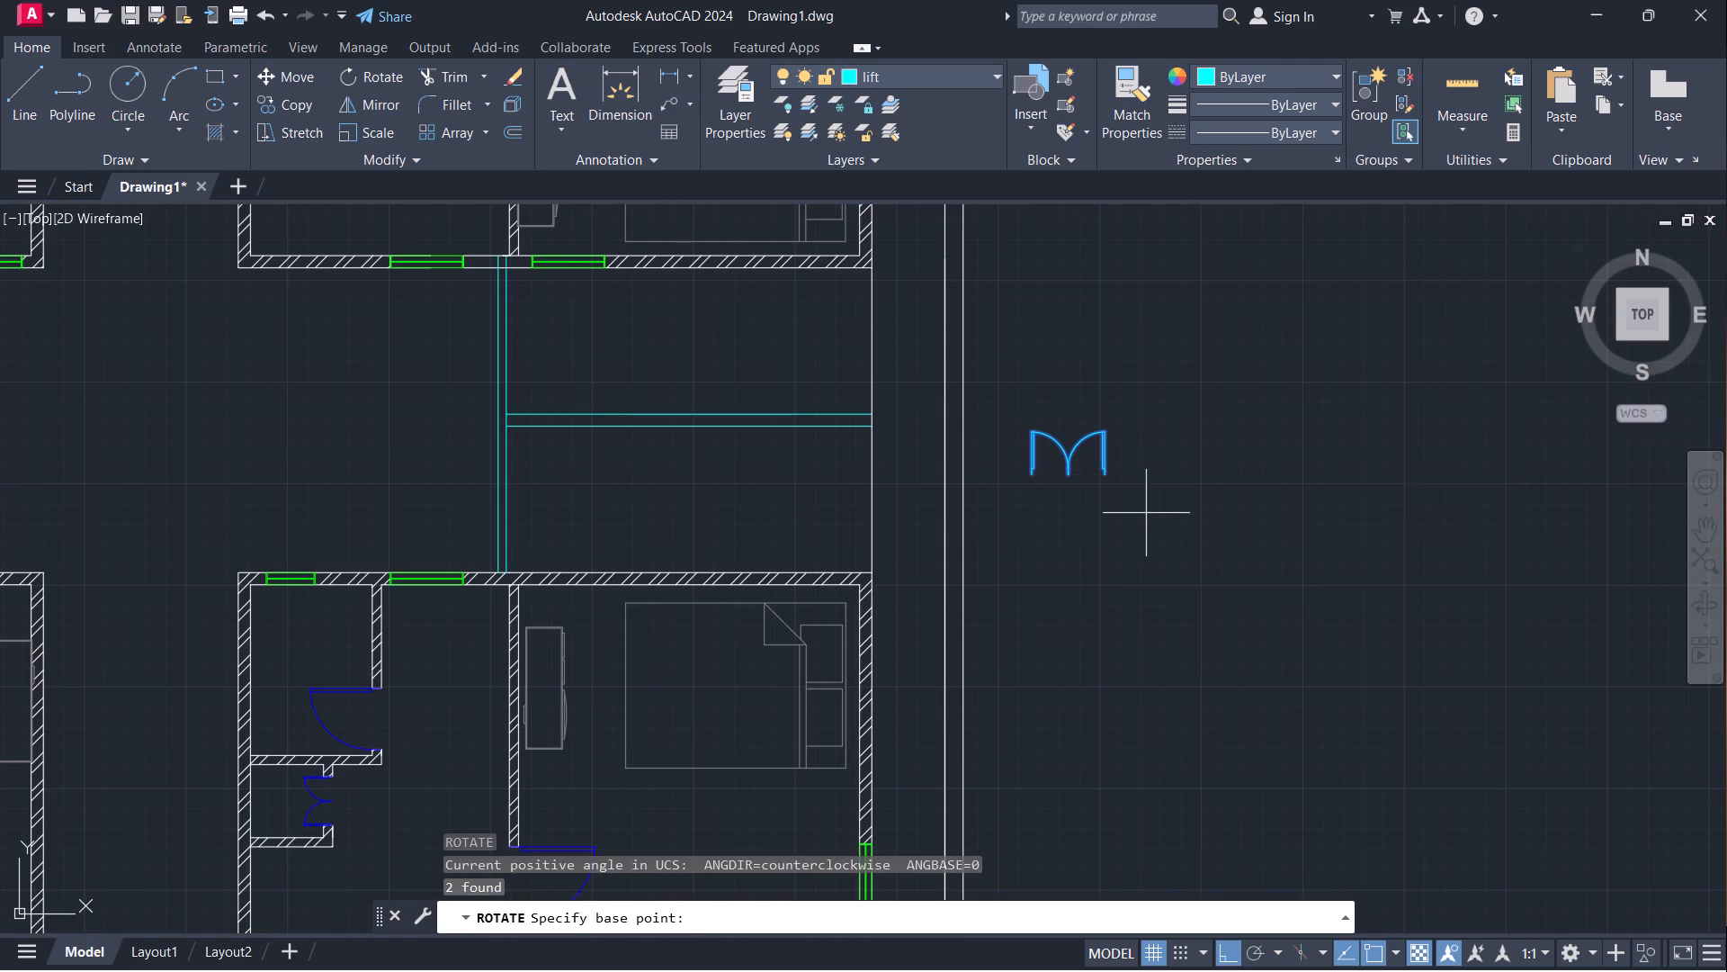
{"action": "left_click", "coordinate": [1096, 481]}
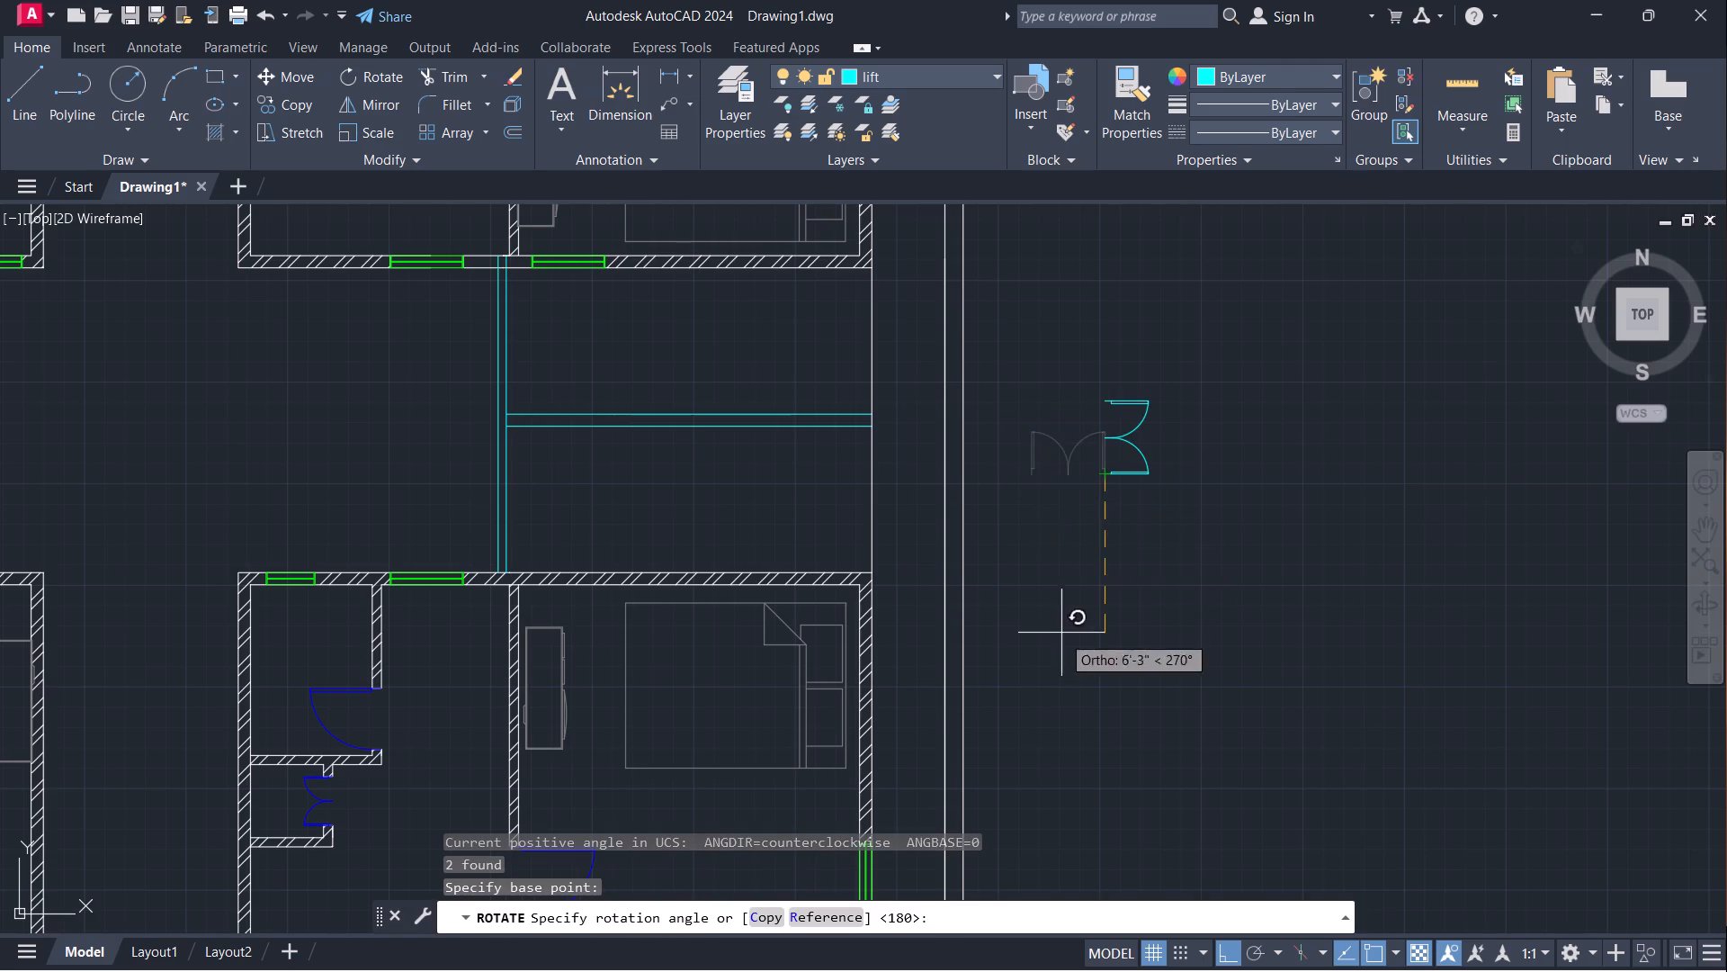
{"action": "left_click", "coordinate": [1075, 665]}
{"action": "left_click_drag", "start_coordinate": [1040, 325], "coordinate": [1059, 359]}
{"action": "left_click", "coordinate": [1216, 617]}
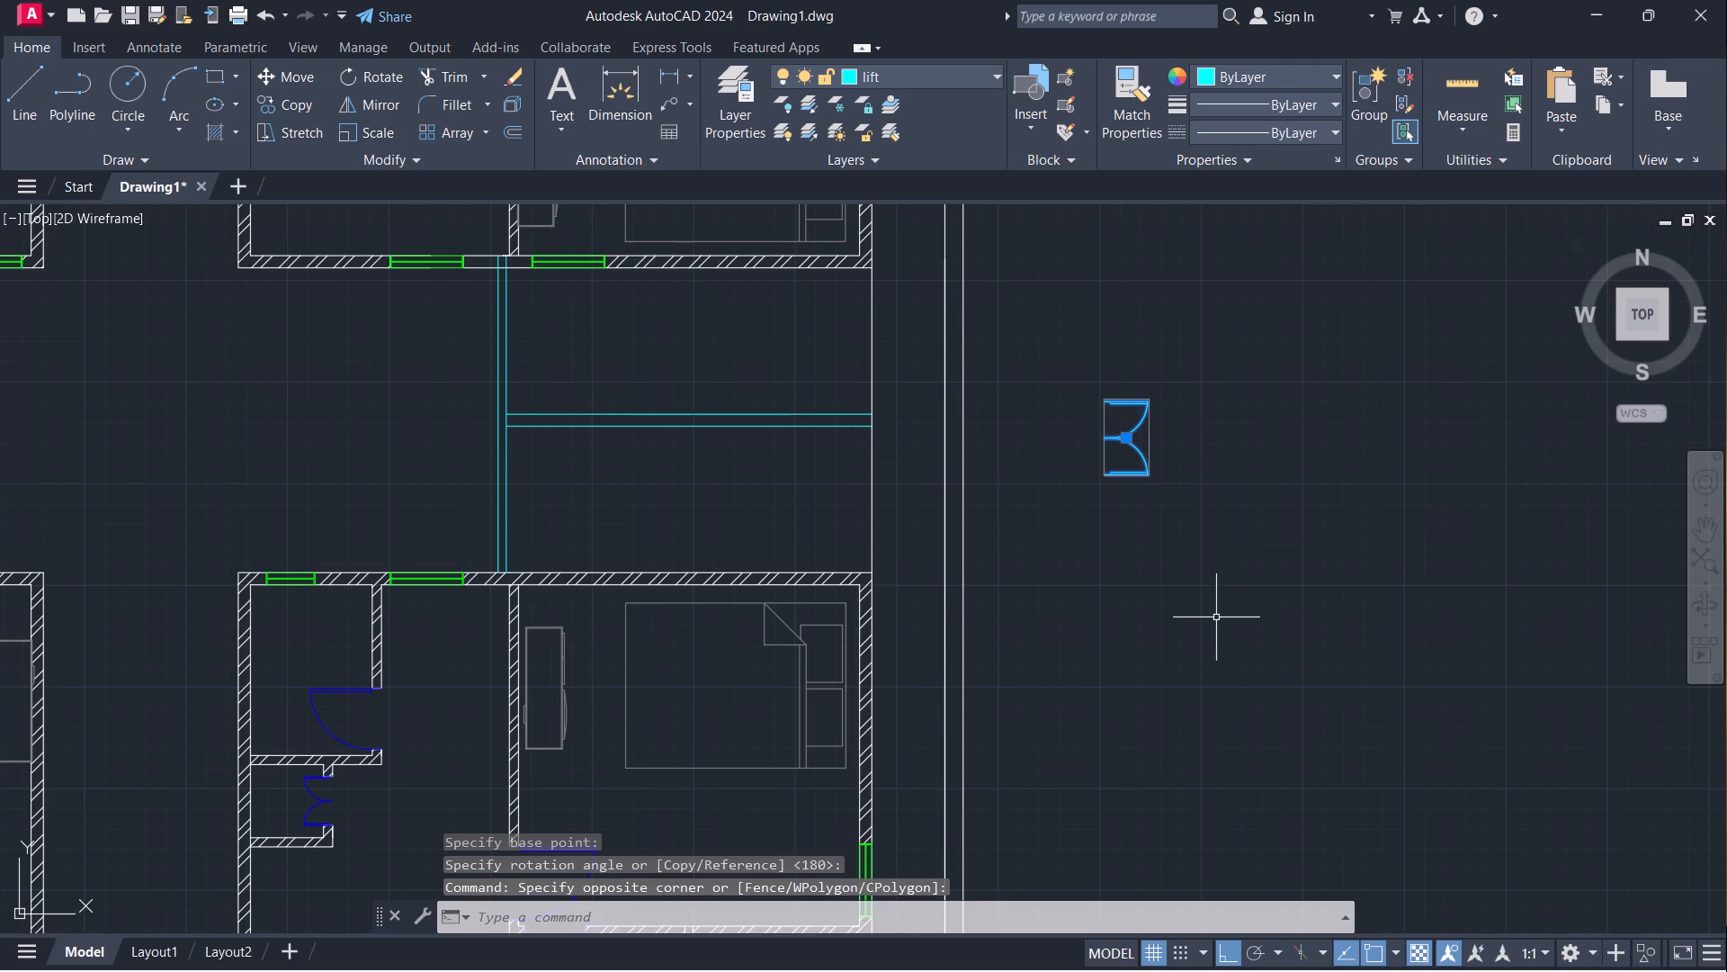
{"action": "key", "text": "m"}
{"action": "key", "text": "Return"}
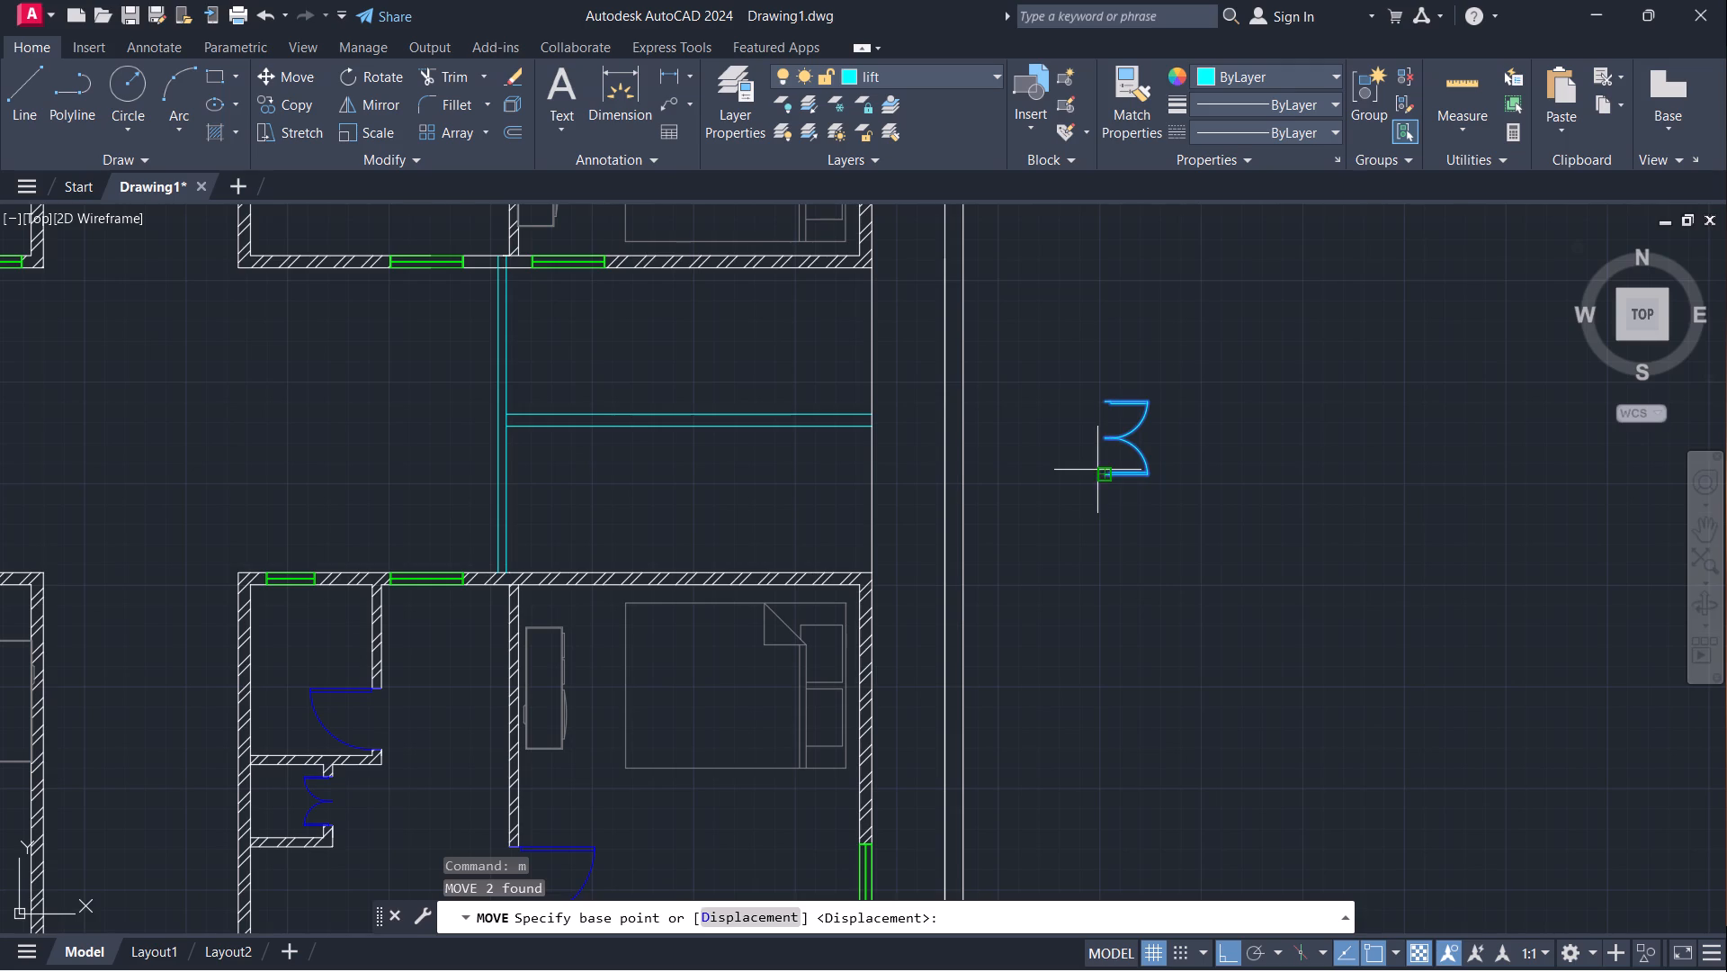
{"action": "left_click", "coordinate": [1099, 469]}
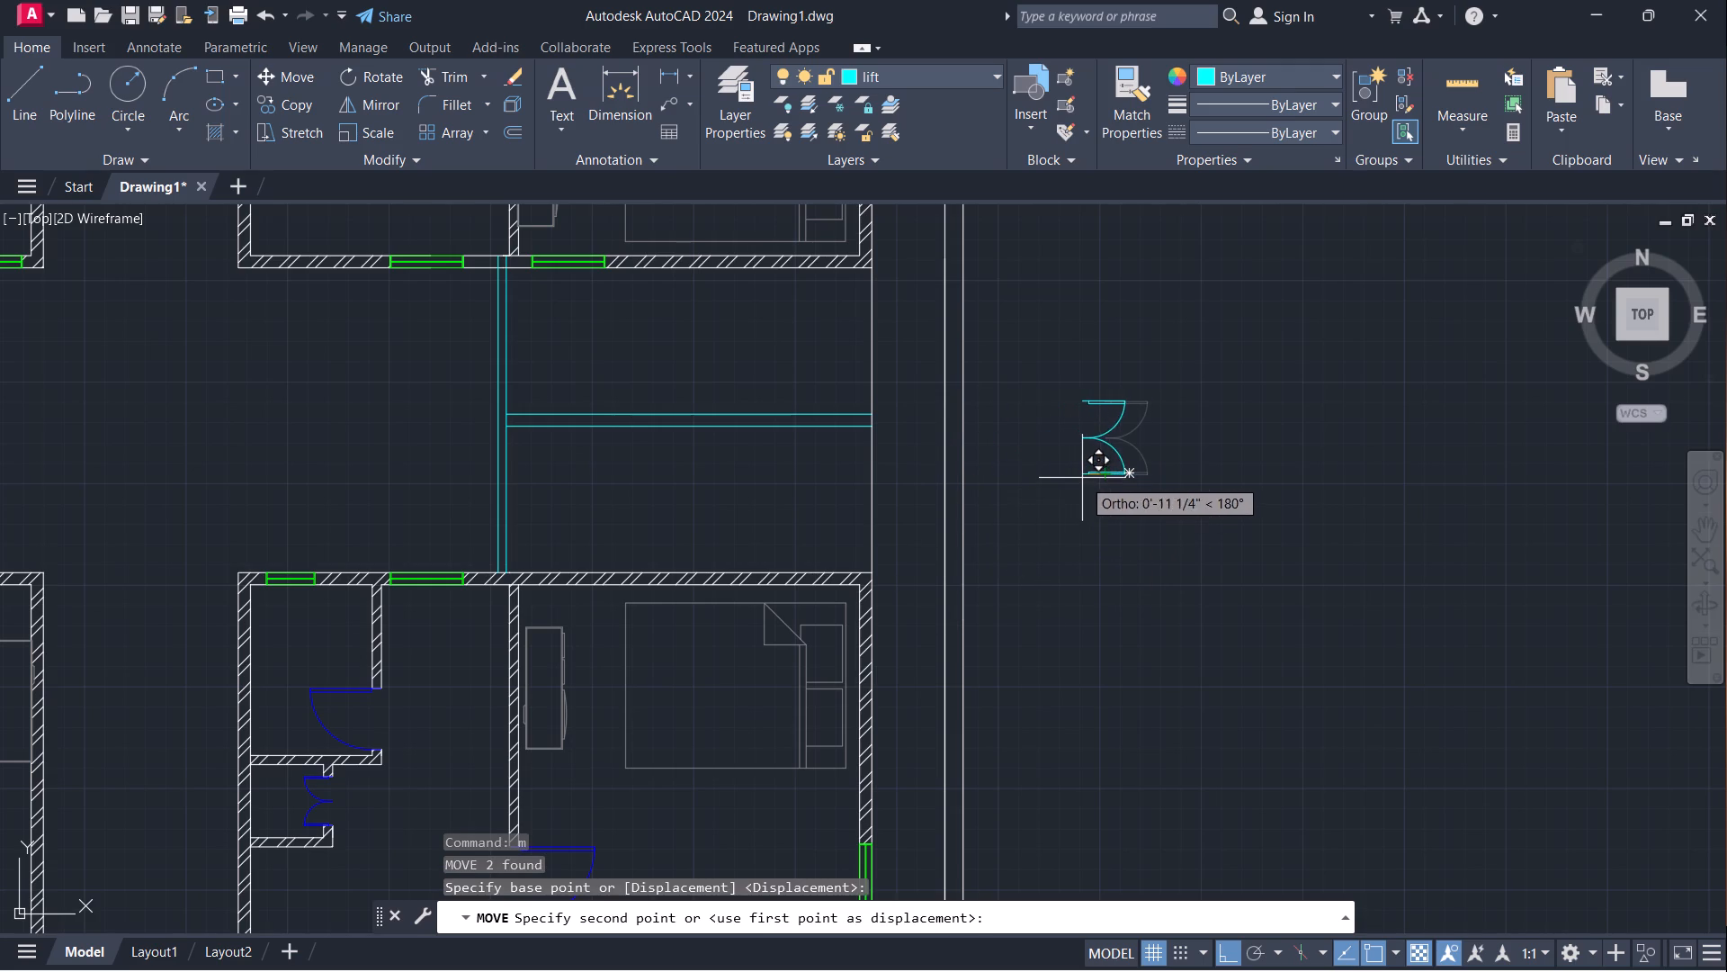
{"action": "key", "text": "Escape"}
Copy the double door from its lower corner onto the front wall of the lower lift room, with Ortho off.
{"action": "type", "text": "co"}
{"action": "key", "text": "Return"}
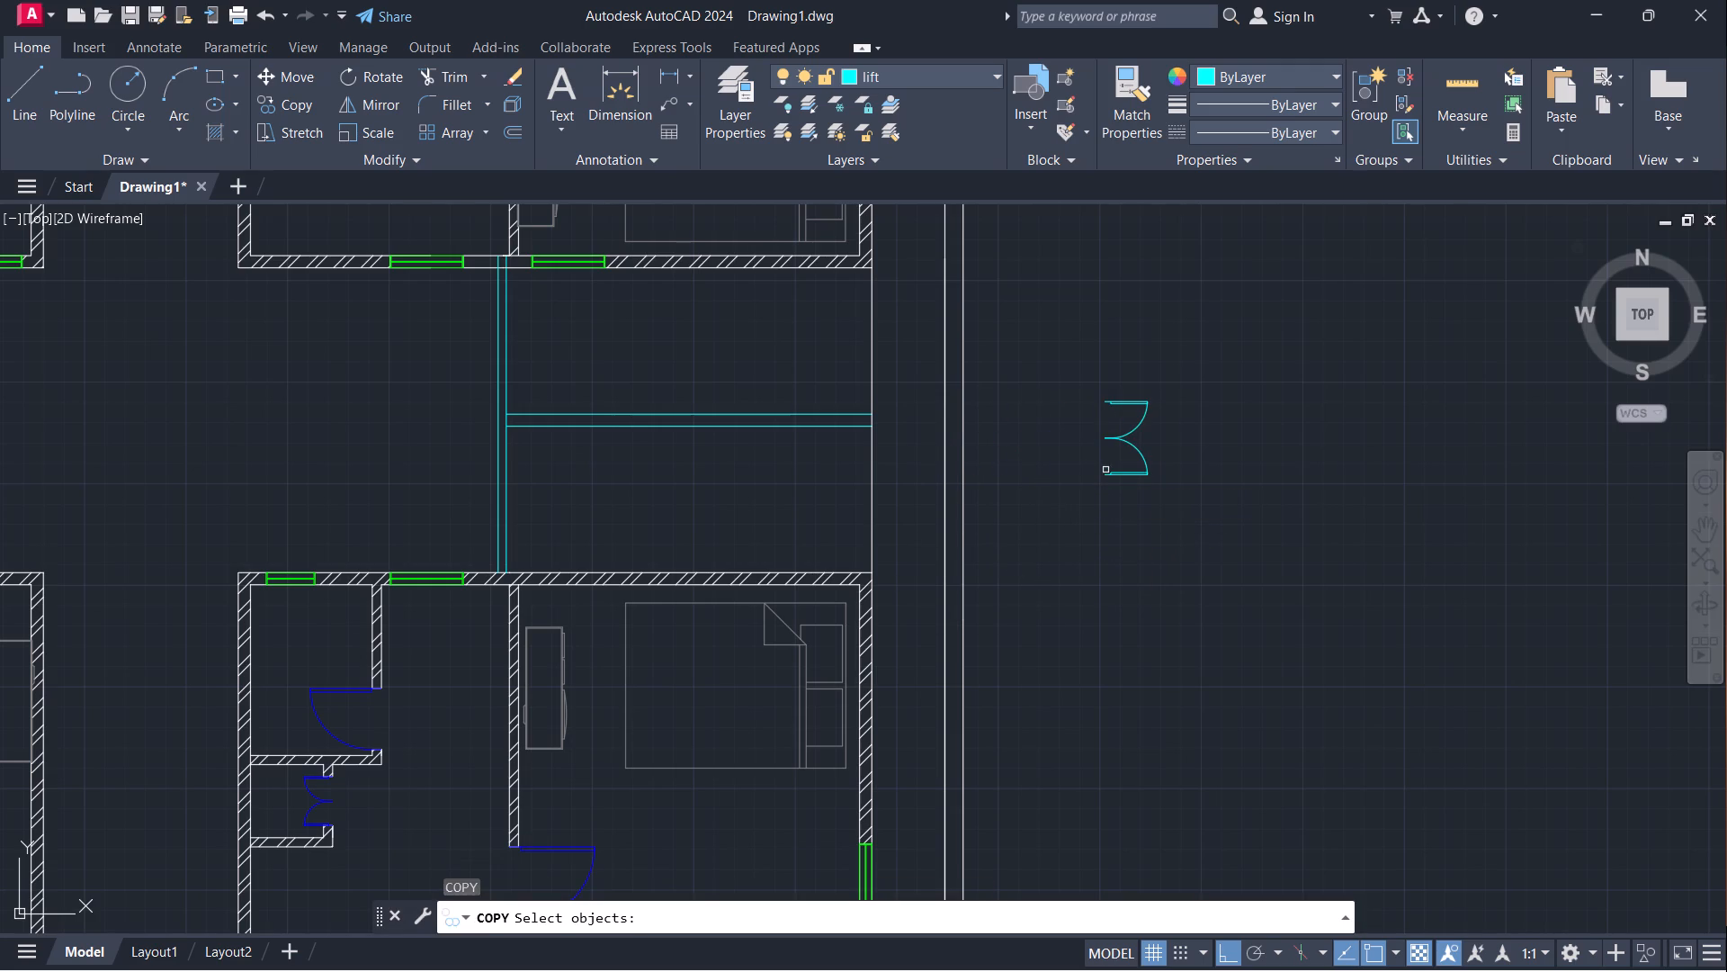
{"action": "left_click", "coordinate": [1107, 476]}
{"action": "key", "text": "Return"}
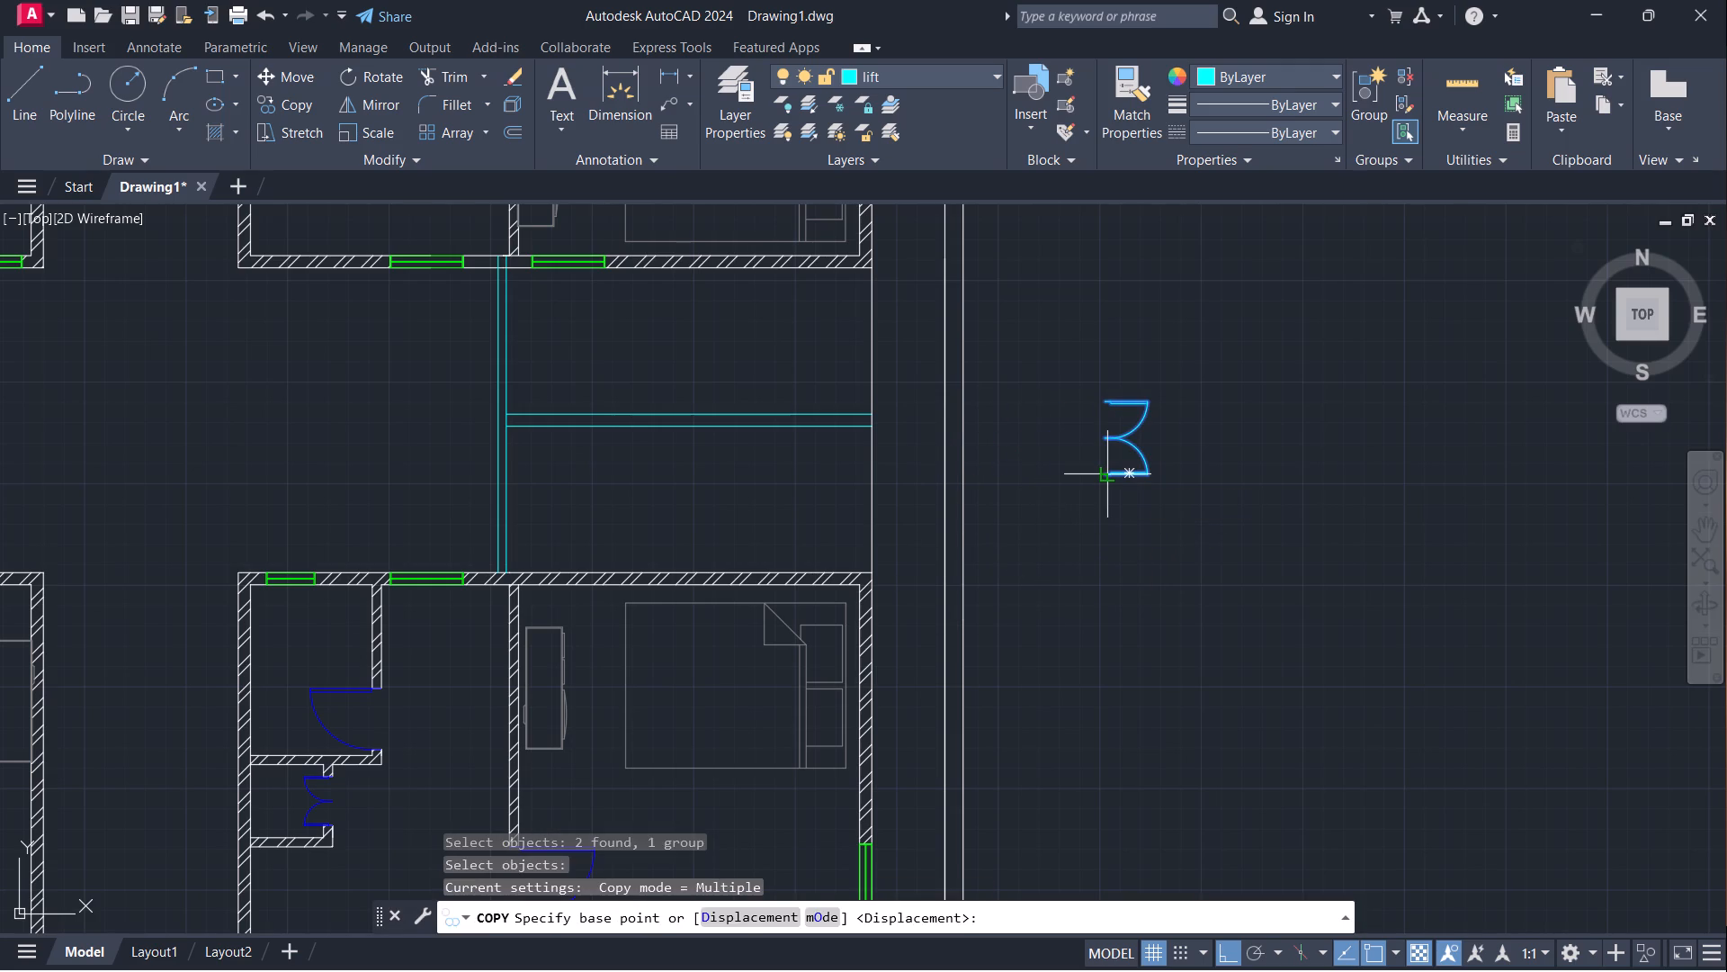
{"action": "left_click", "coordinate": [1107, 476]}
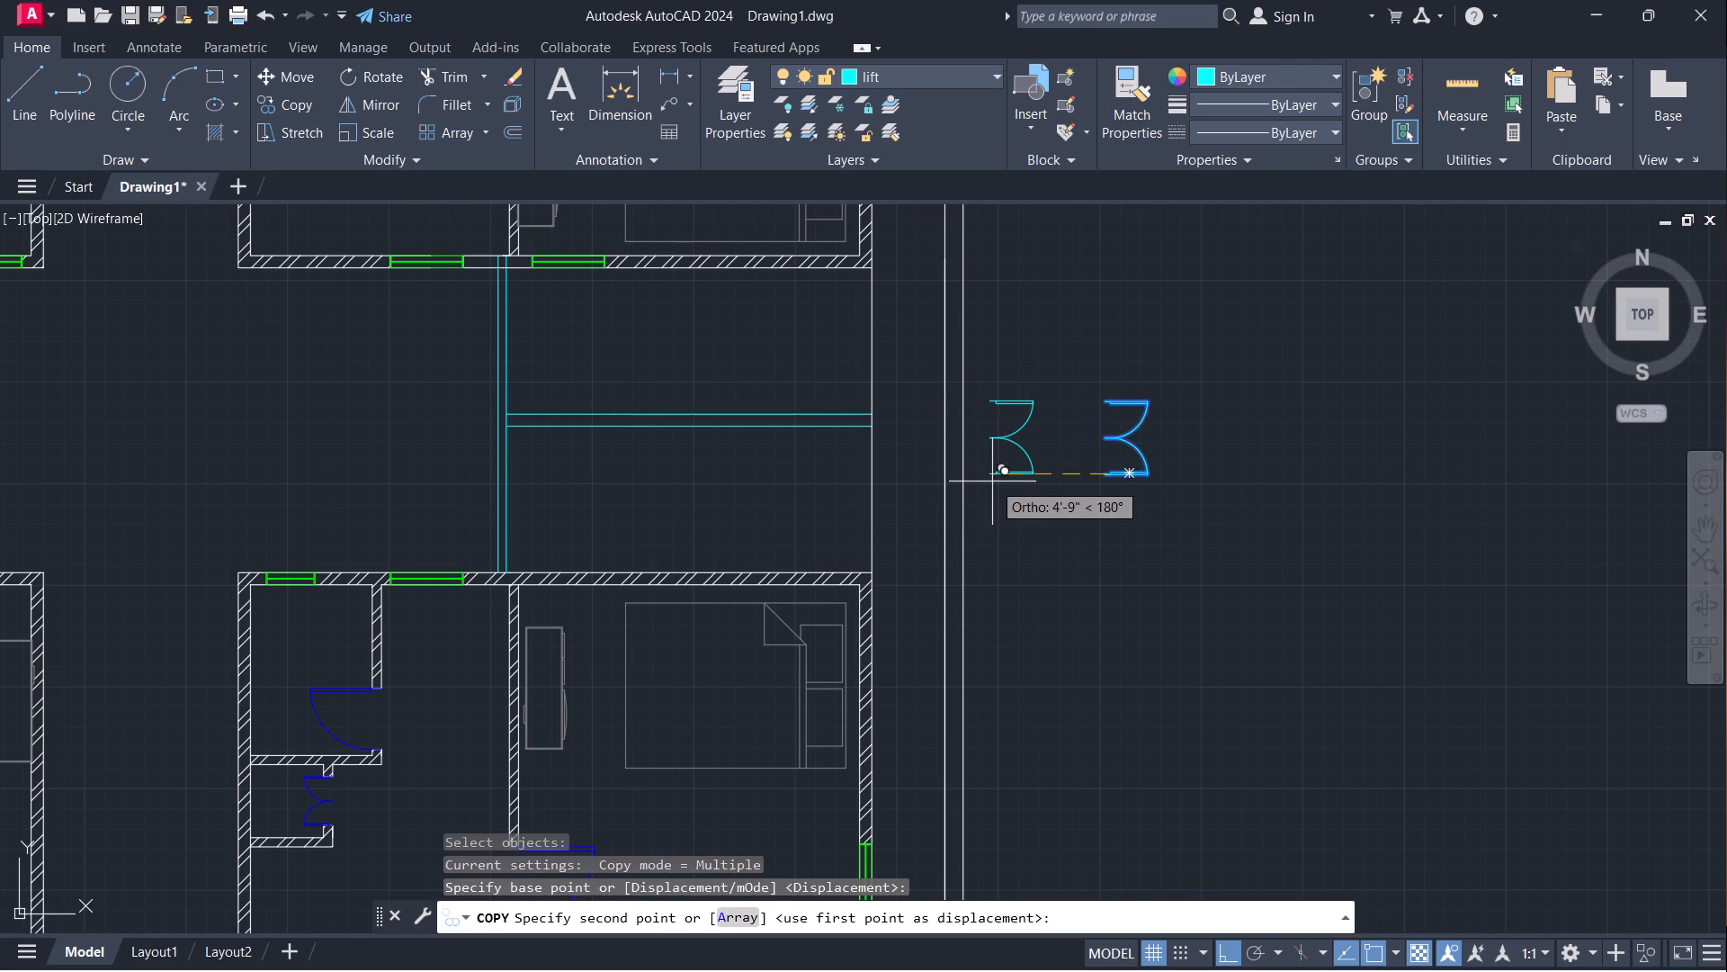
{"action": "key", "text": "F8"}
{"action": "scroll", "coordinate": [515, 526], "scroll_direction": "up", "scroll_amount": 1}
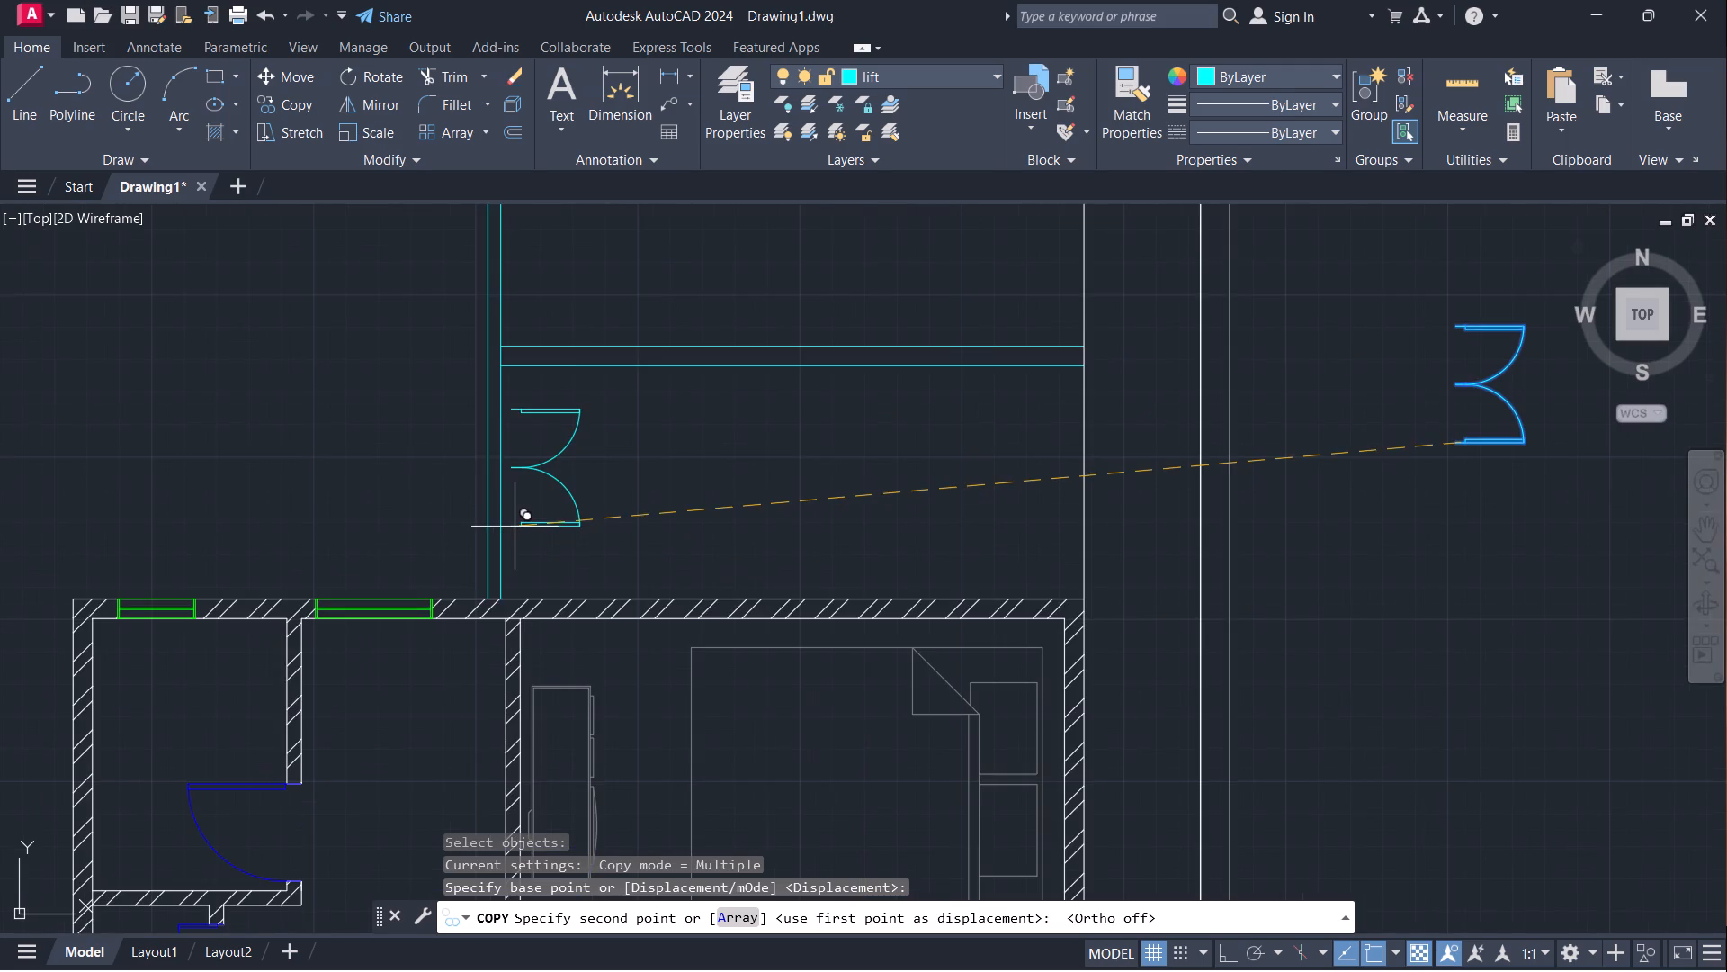
{"action": "scroll", "coordinate": [514, 539], "scroll_direction": "up", "scroll_amount": 1}
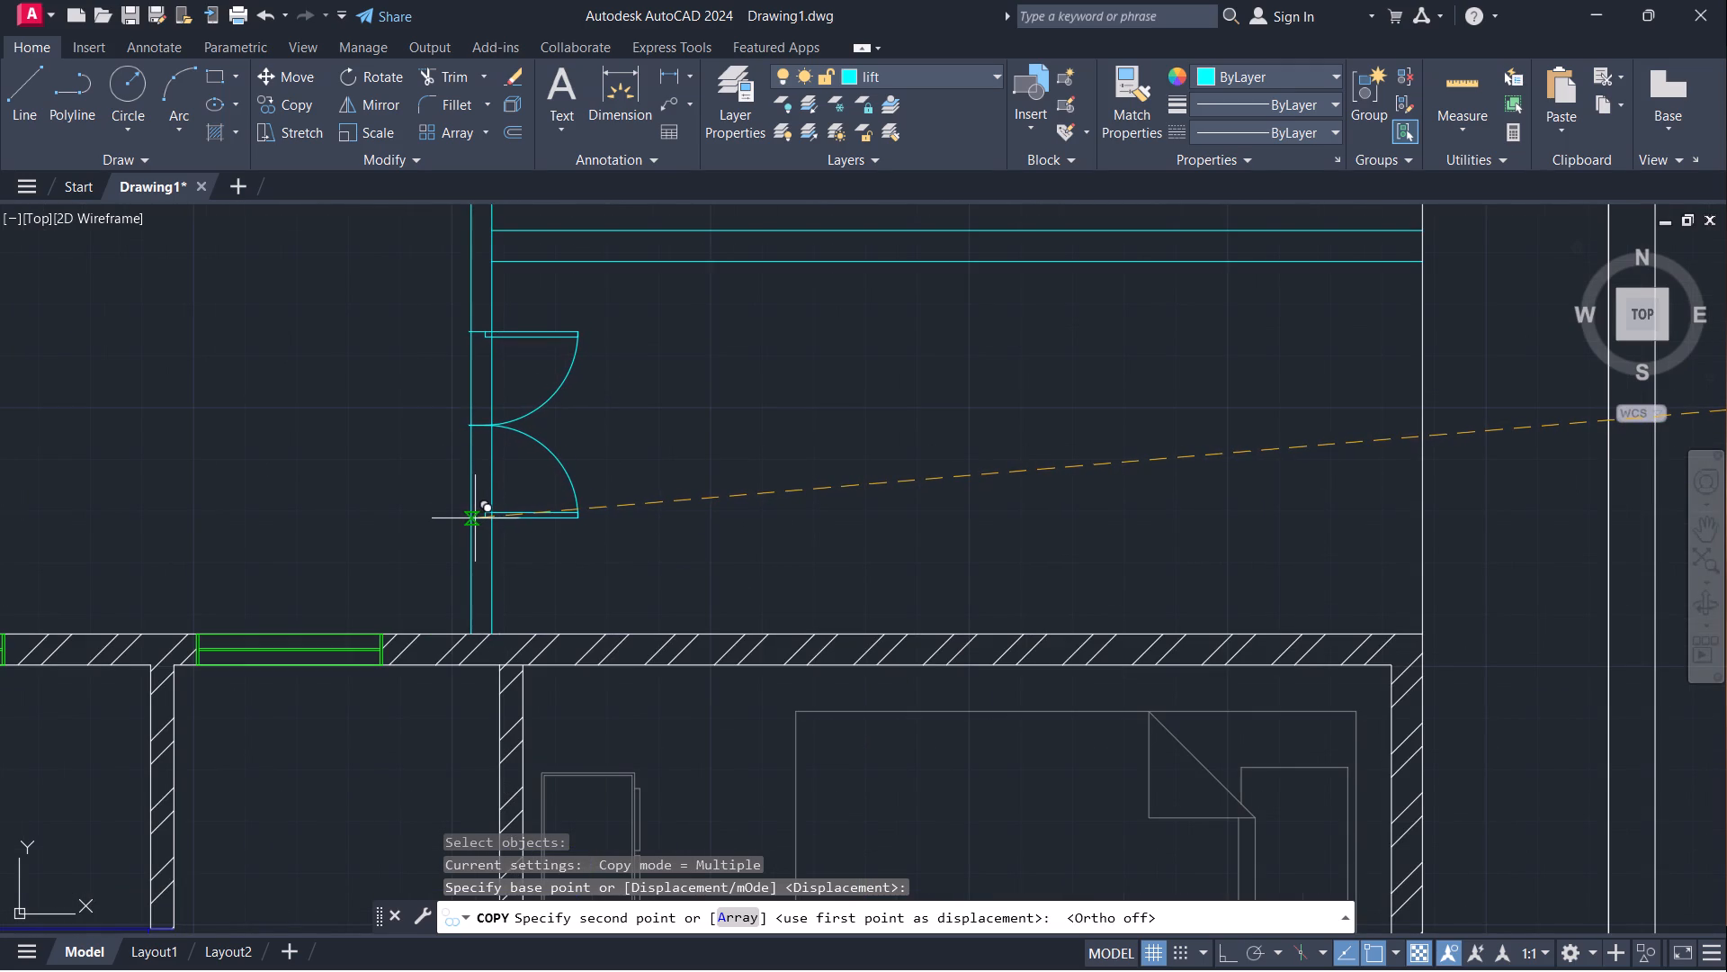
{"action": "scroll", "coordinate": [490, 542], "scroll_direction": "up", "scroll_amount": 3}
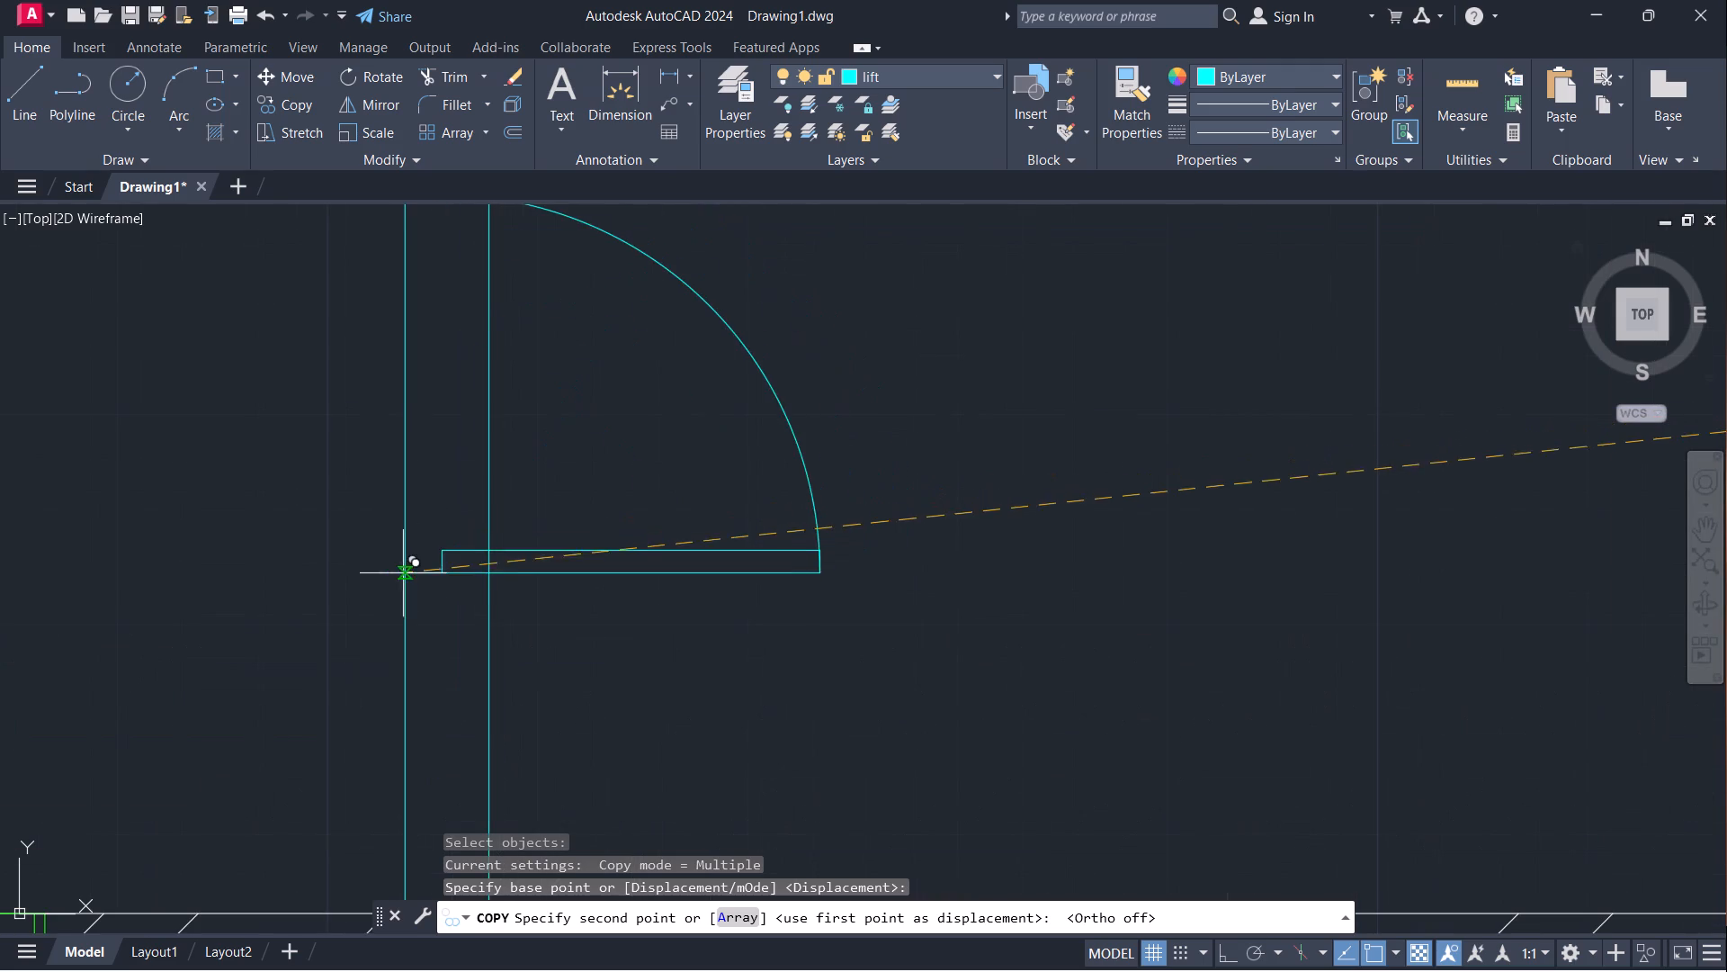
{"action": "left_click", "coordinate": [407, 580]}
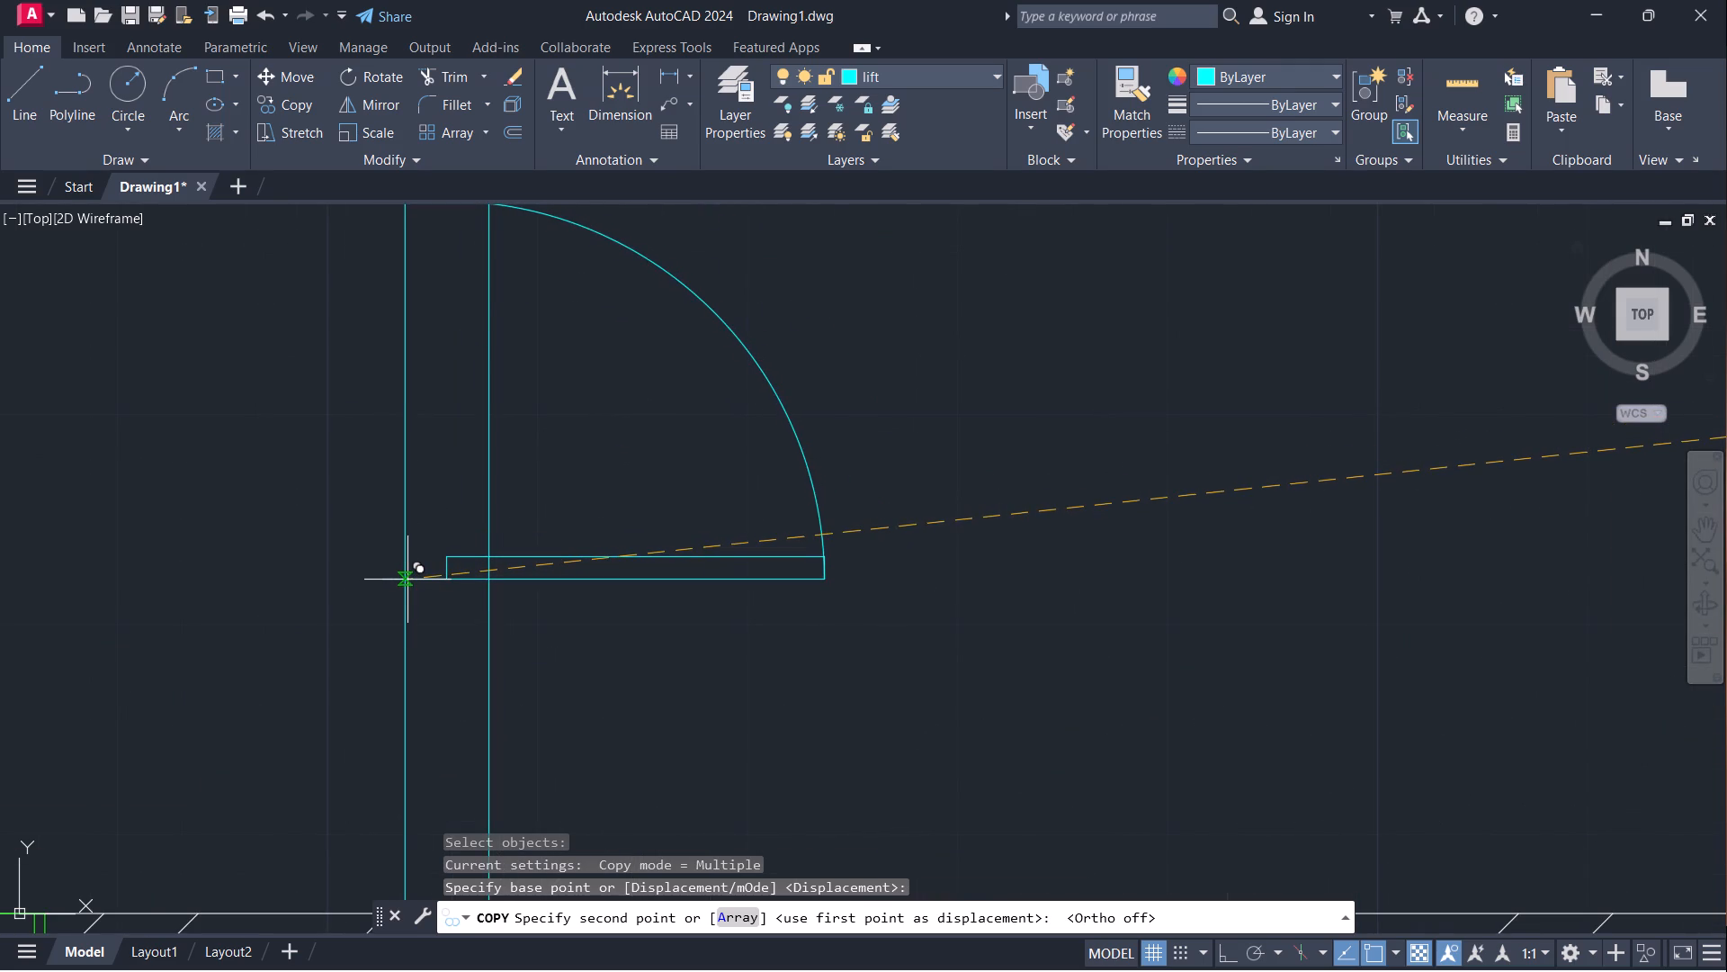
Place a second copy of the double door on the front wall of the upper lift room and end the copying.
{"action": "scroll", "coordinate": [625, 624], "scroll_direction": "down", "scroll_amount": 3}
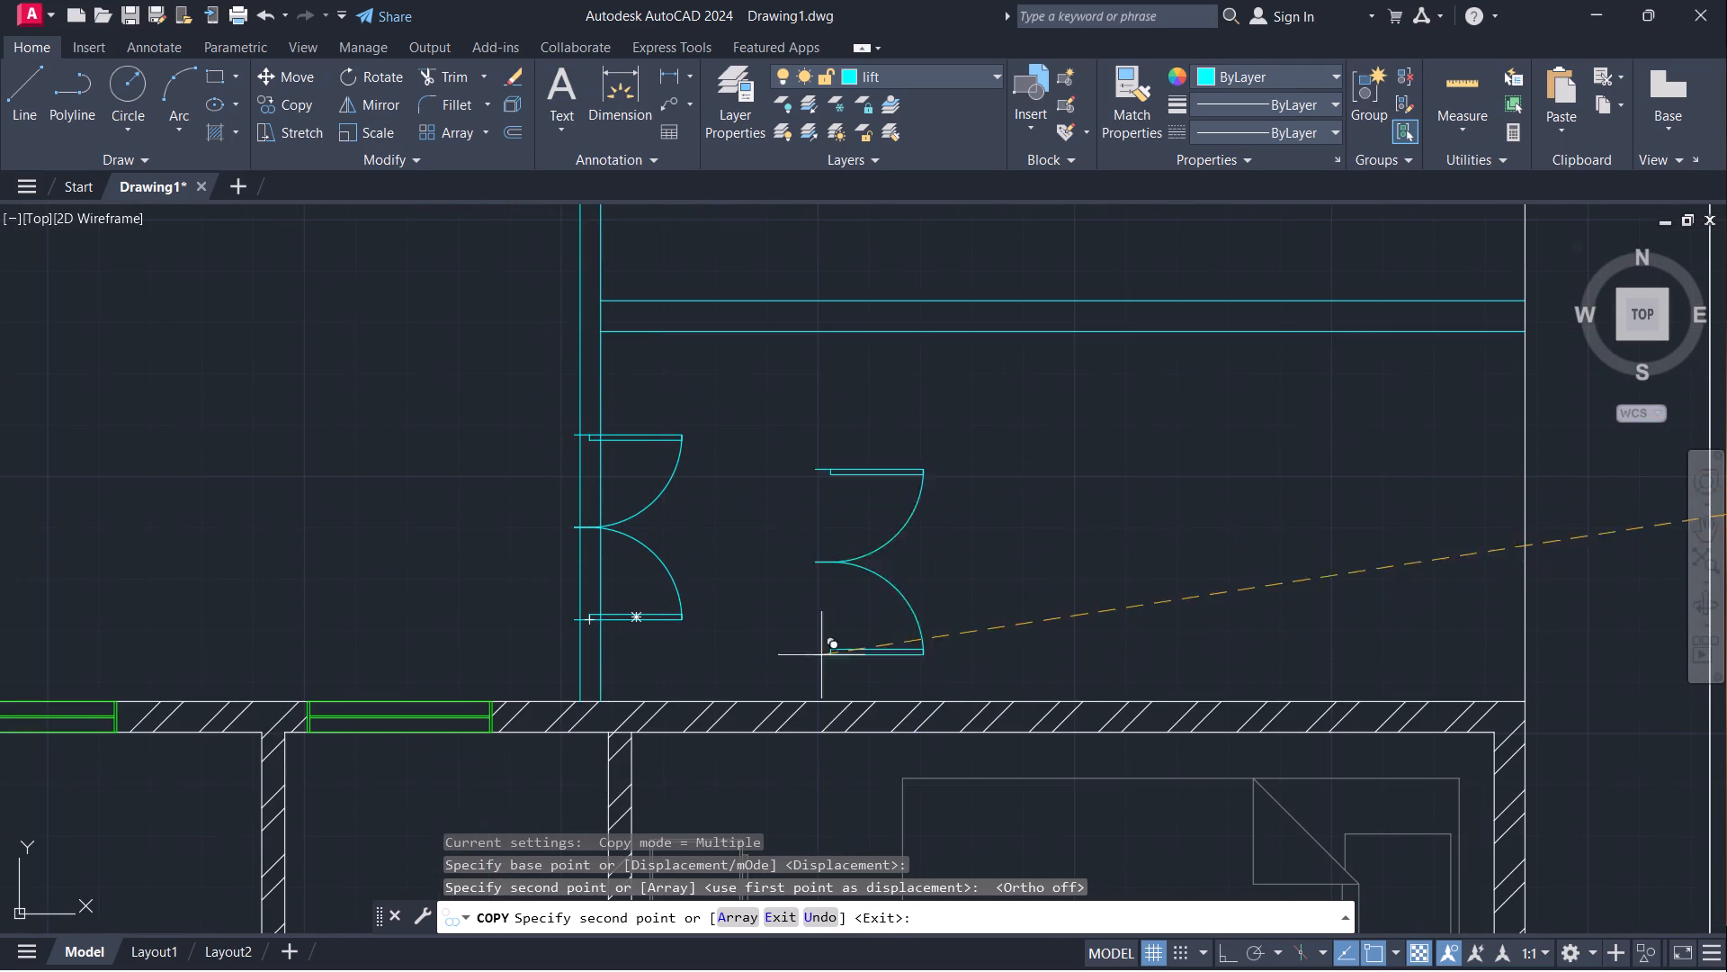
{"action": "middle_click_drag", "start_coordinate": [810, 615], "coordinate": [840, 897]}
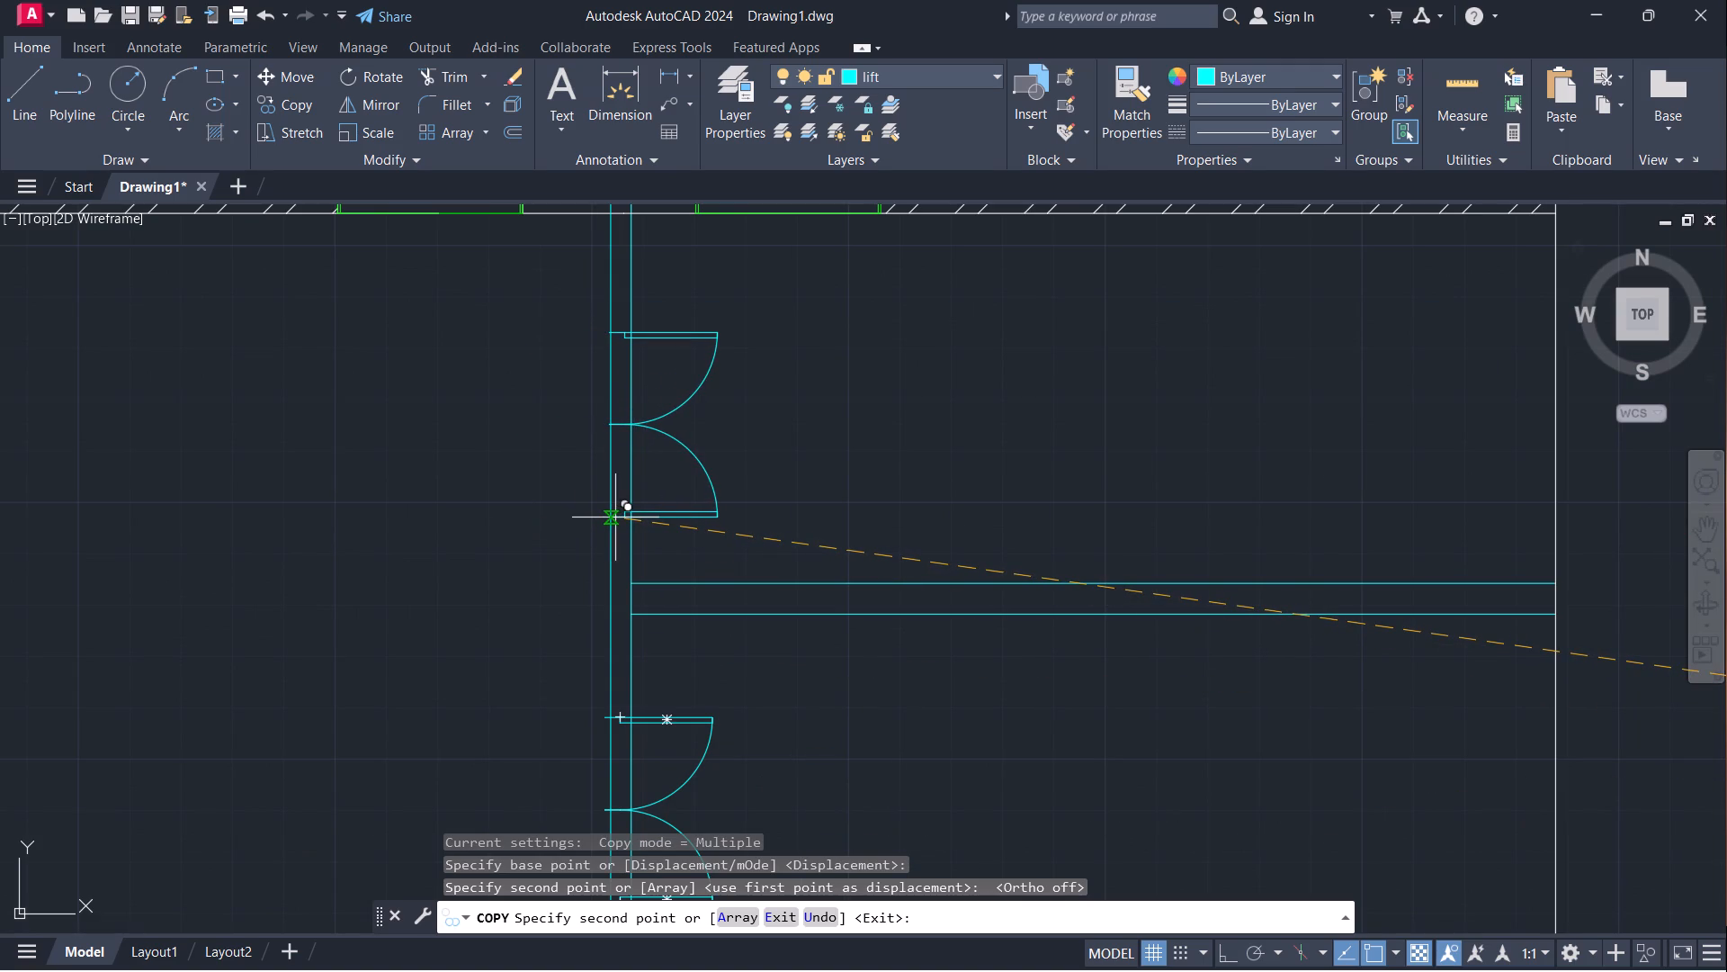
{"action": "left_click", "coordinate": [616, 517]}
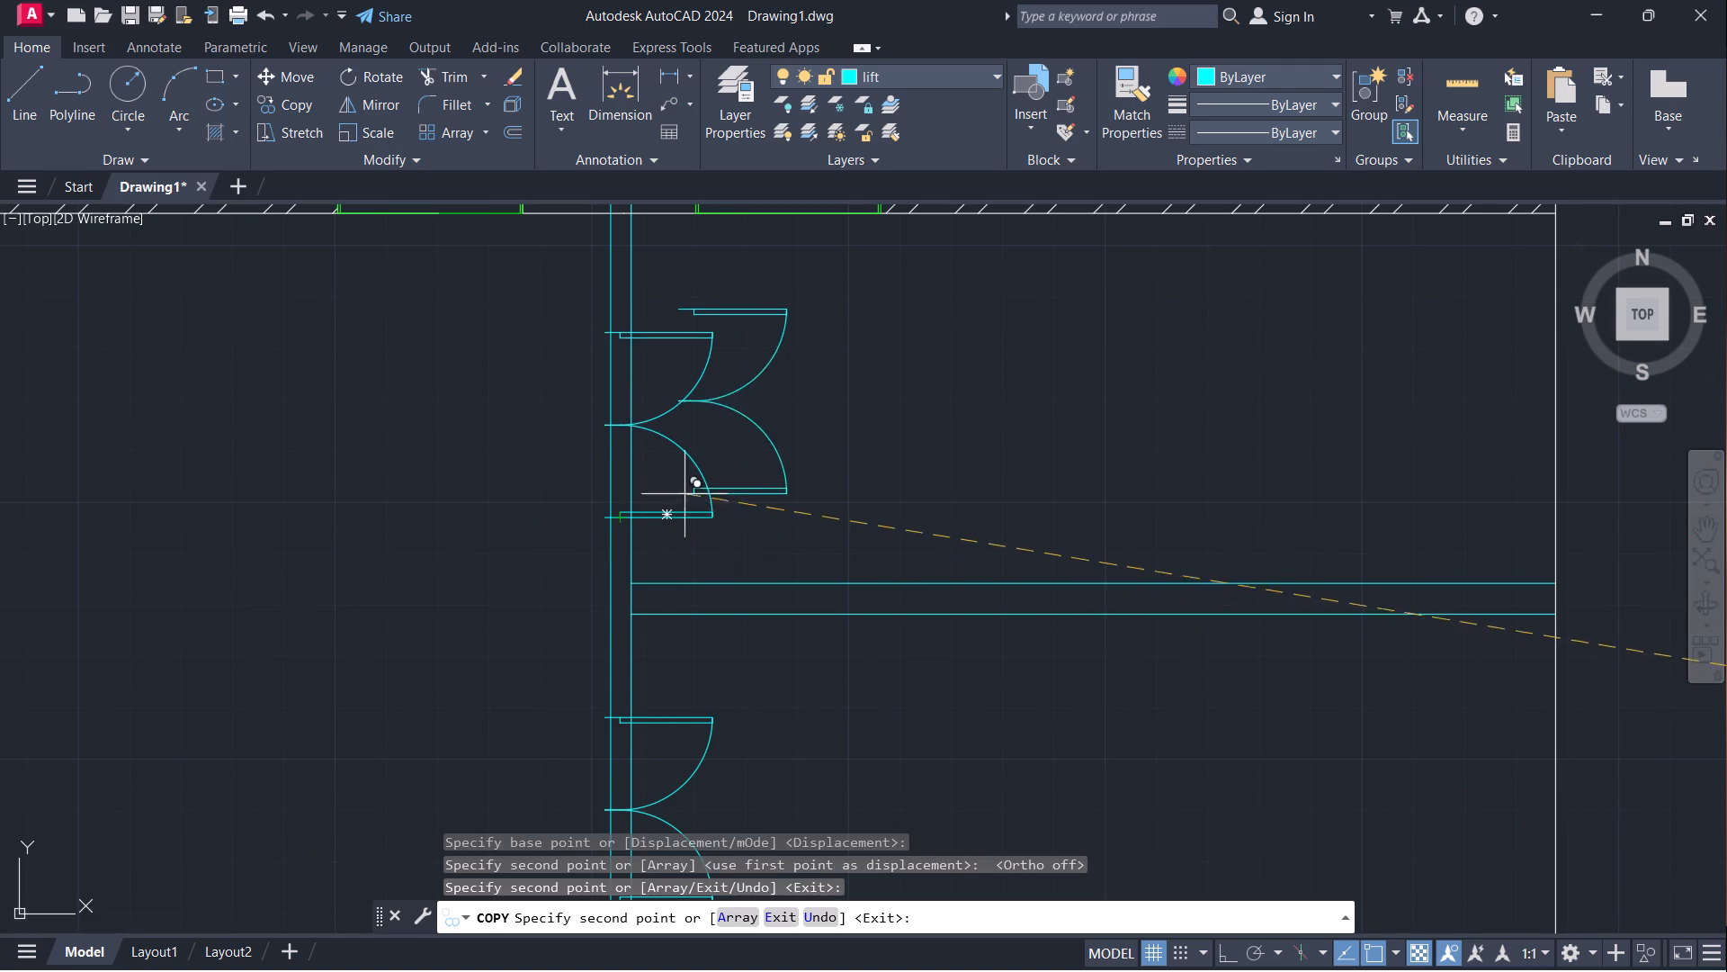
{"action": "key", "text": "Escape"}
Move both lift doors together so their jamb ends sit on the outer line of the lift rooms' front wall.
{"action": "scroll", "coordinate": [907, 479], "scroll_direction": "down", "scroll_amount": 2}
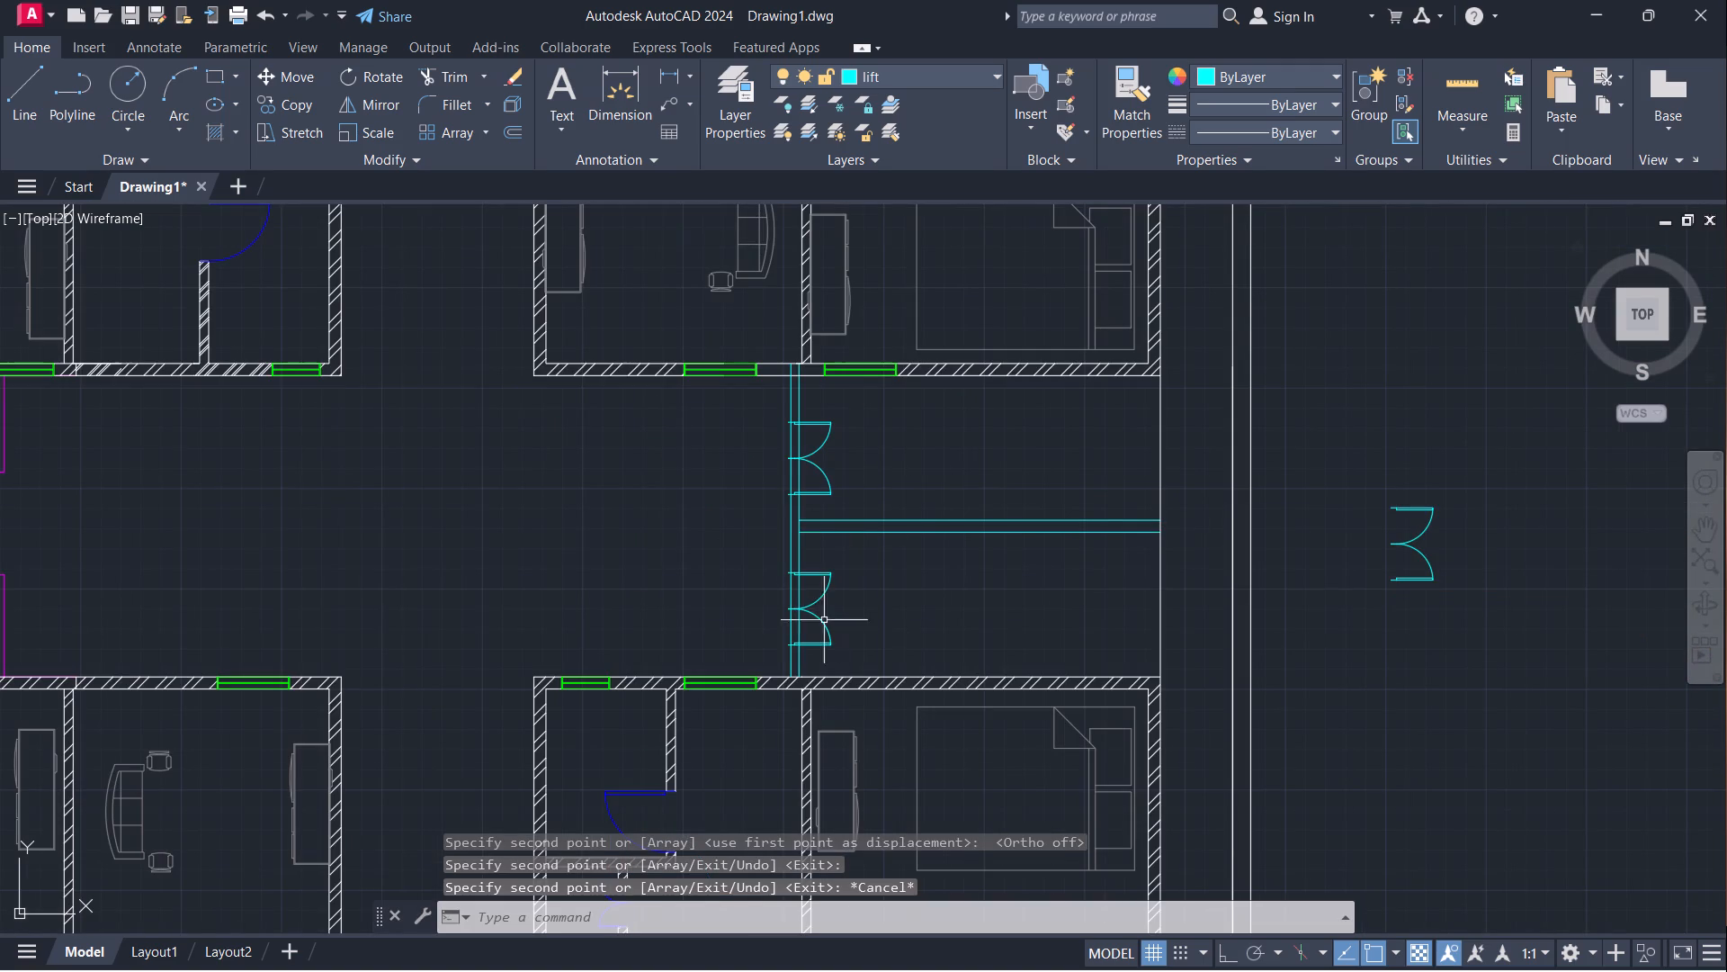
{"action": "left_click_drag", "start_coordinate": [824, 643], "coordinate": [847, 627]}
{"action": "left_click", "coordinate": [825, 488]}
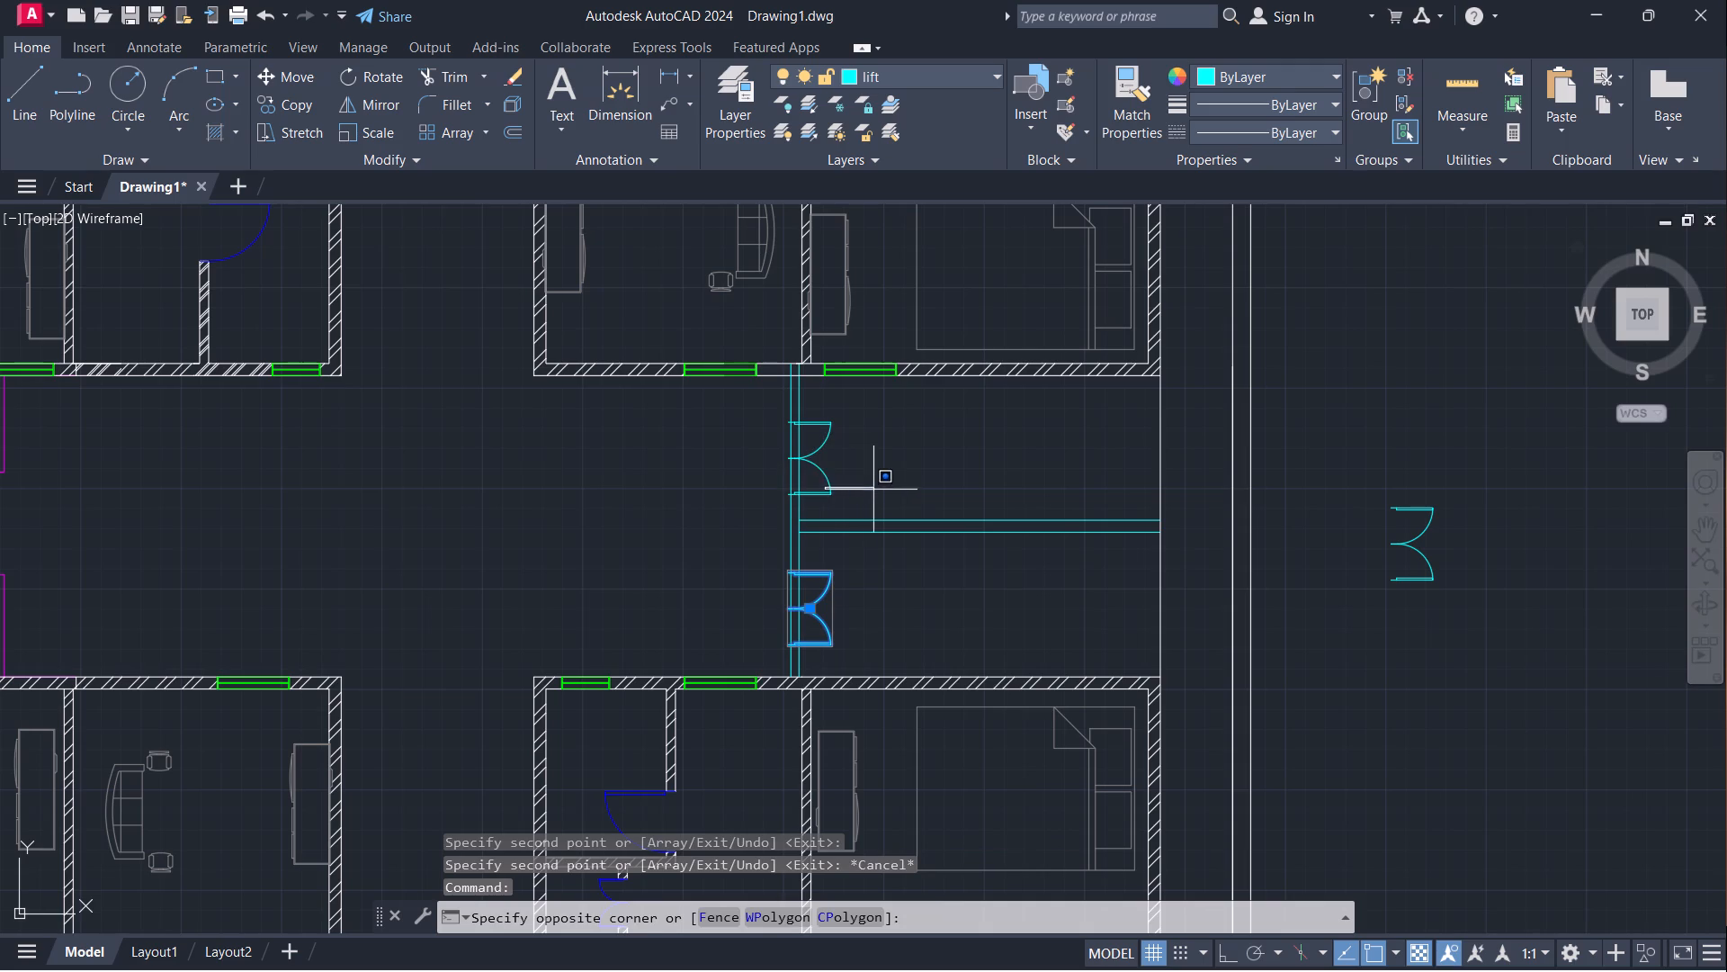
{"action": "left_click", "coordinate": [817, 503]}
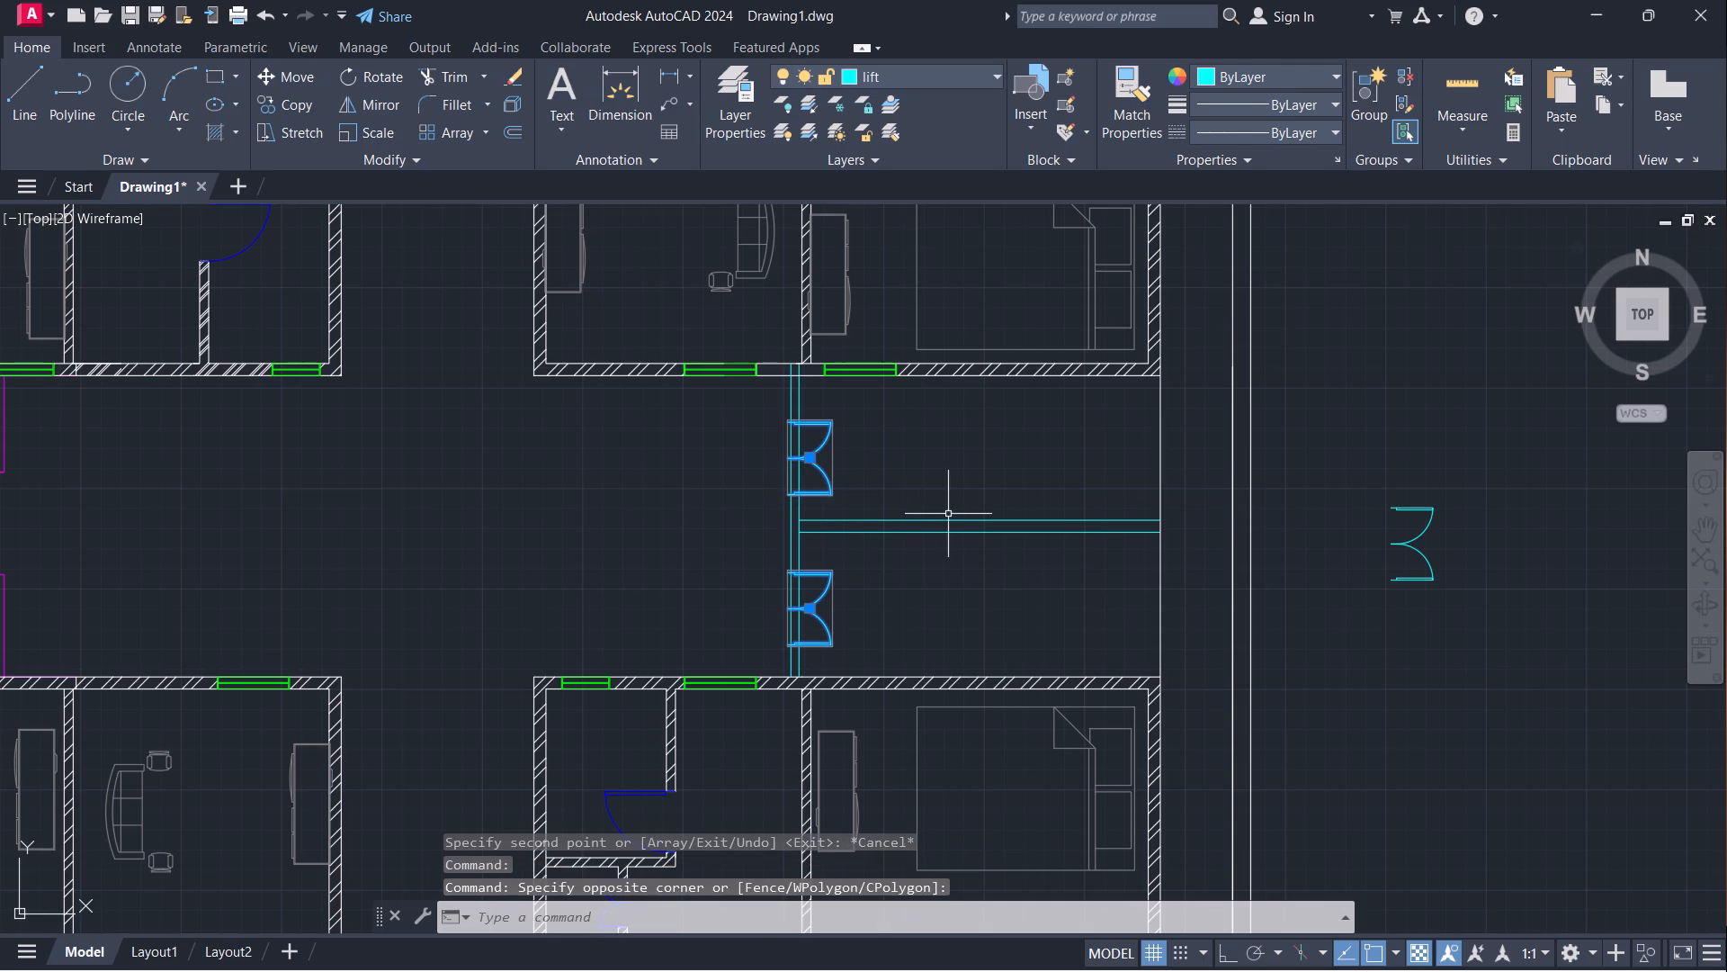
{"action": "key", "text": "m"}
{"action": "key", "text": "Return"}
{"action": "scroll", "coordinate": [767, 654], "scroll_direction": "up", "scroll_amount": 2}
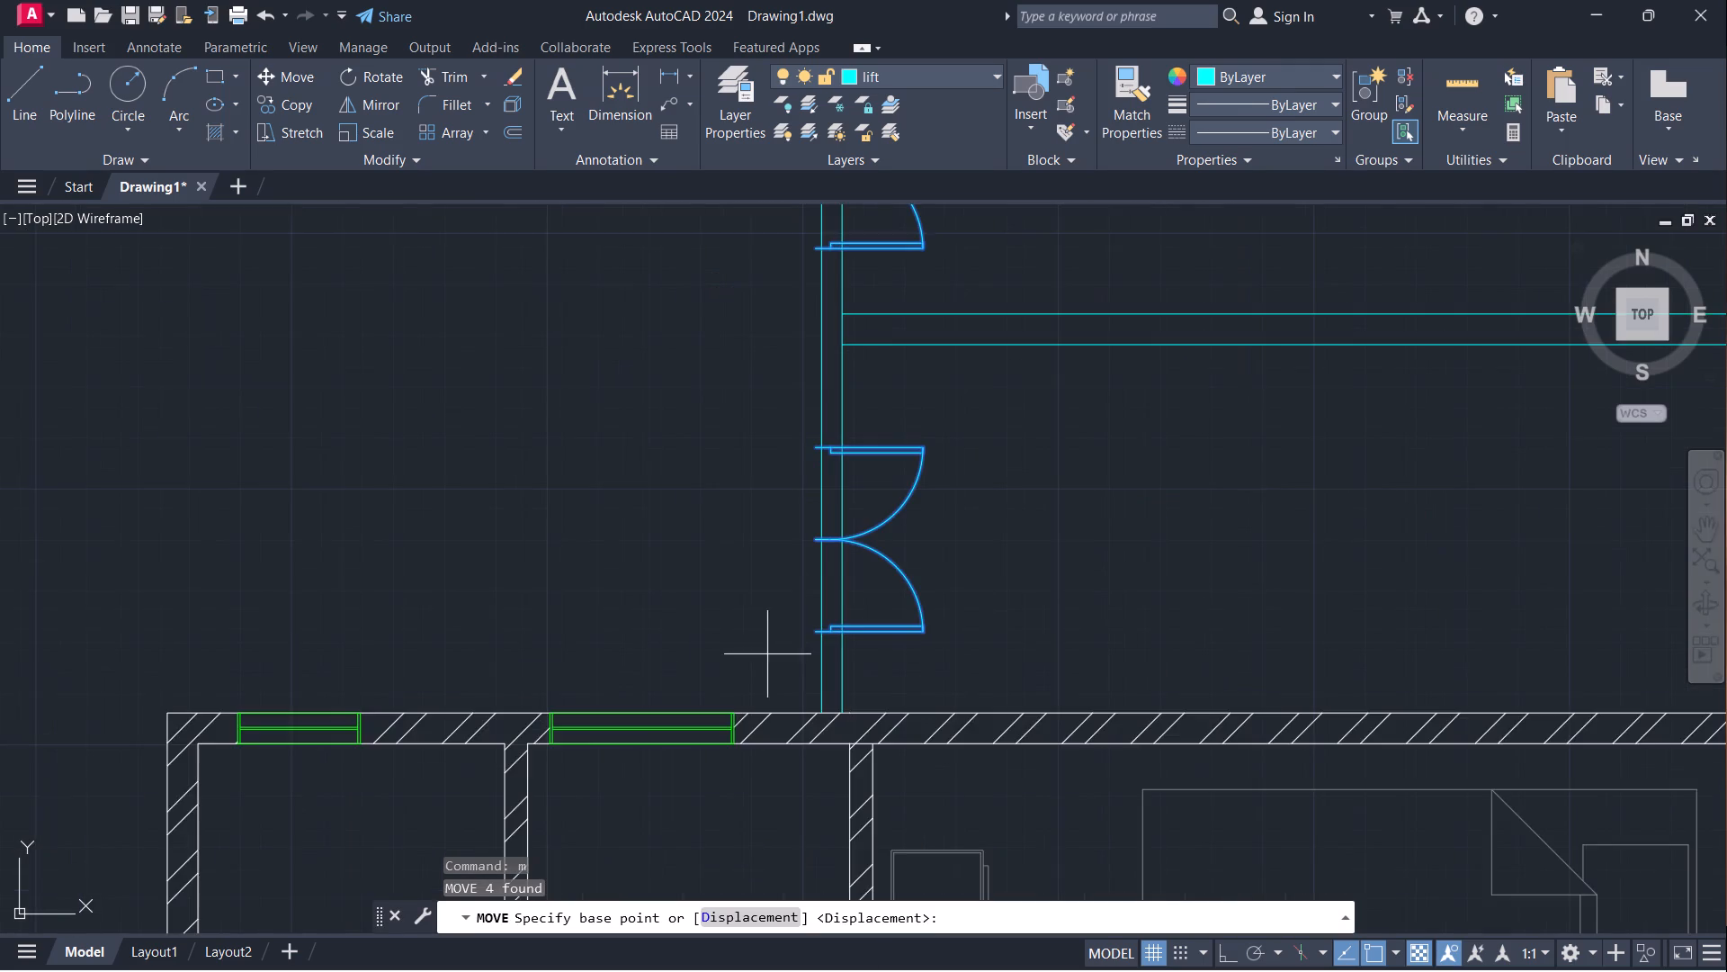
{"action": "scroll", "coordinate": [767, 625], "scroll_direction": "up", "scroll_amount": 3}
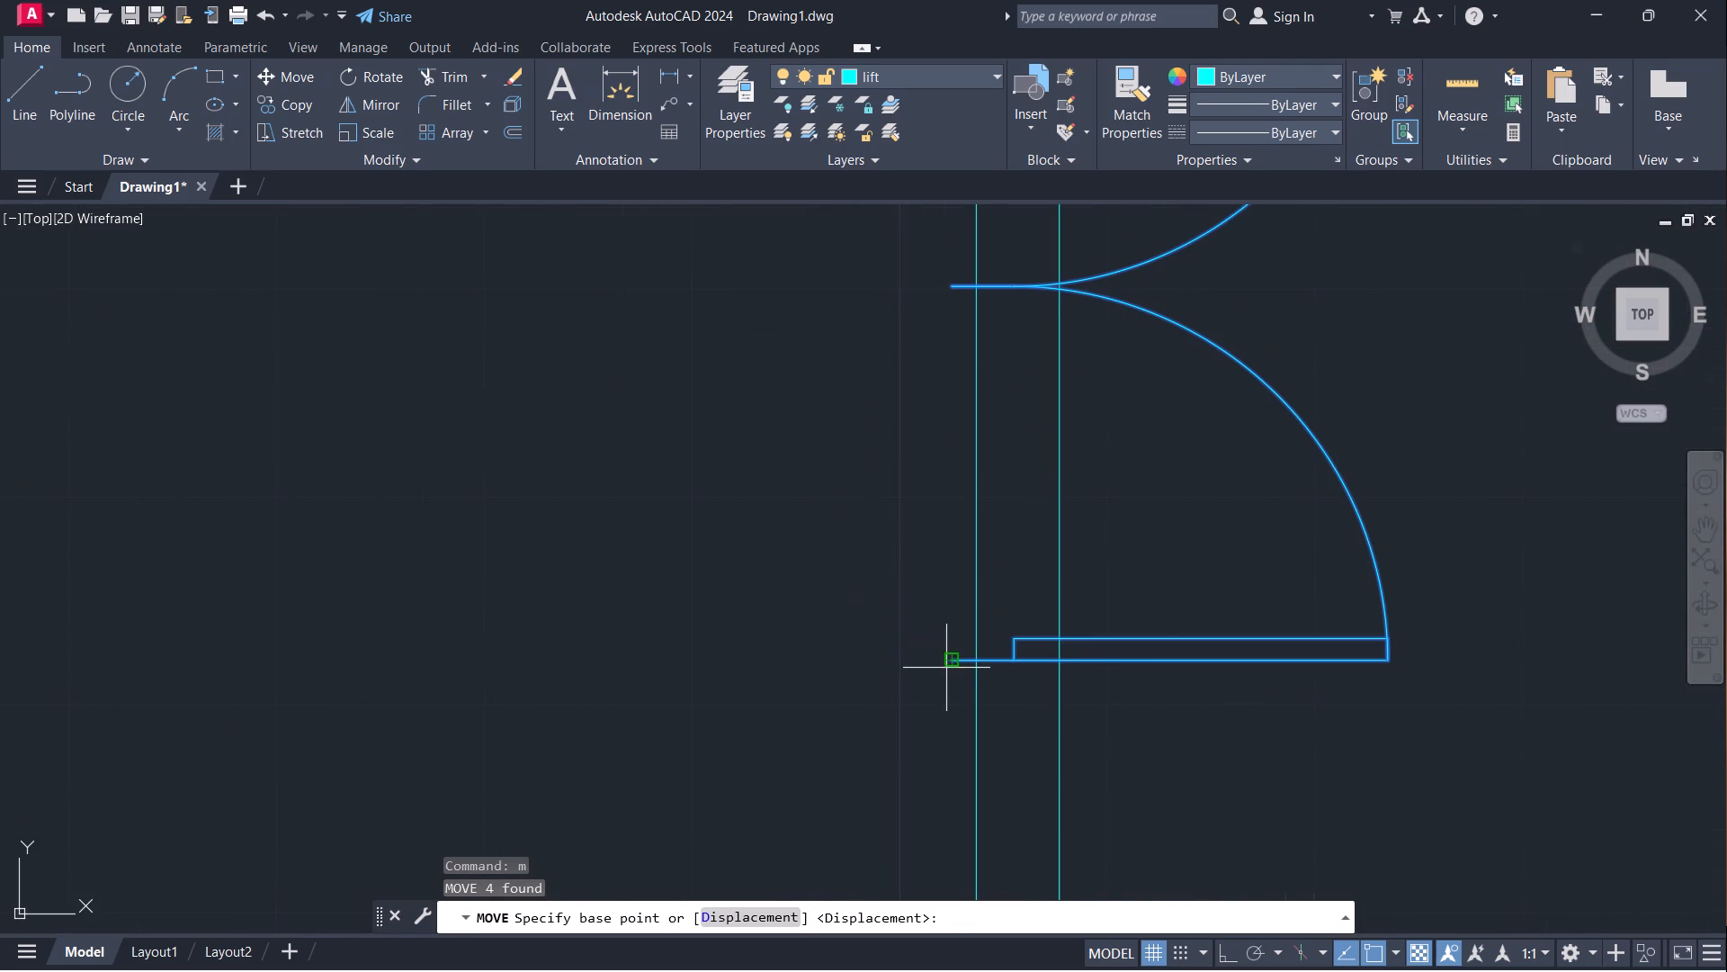
{"action": "left_click", "coordinate": [946, 668]}
{"action": "left_click", "coordinate": [980, 663]}
{"action": "scroll", "coordinate": [1177, 664], "scroll_direction": "down", "scroll_amount": 2}
{"action": "scroll", "coordinate": [1235, 604], "scroll_direction": "down", "scroll_amount": 2}
{"action": "scroll", "coordinate": [1219, 376], "scroll_direction": "up", "scroll_amount": 3}
{"action": "key", "text": "Escape"}
Erase the leftover original double door outside the floor plan.
{"action": "scroll", "coordinate": [1432, 560], "scroll_direction": "down", "scroll_amount": 2}
{"action": "middle_click_drag", "start_coordinate": [1498, 675], "coordinate": [721, 551]}
{"action": "scroll", "coordinate": [861, 517], "scroll_direction": "down", "scroll_amount": 2}
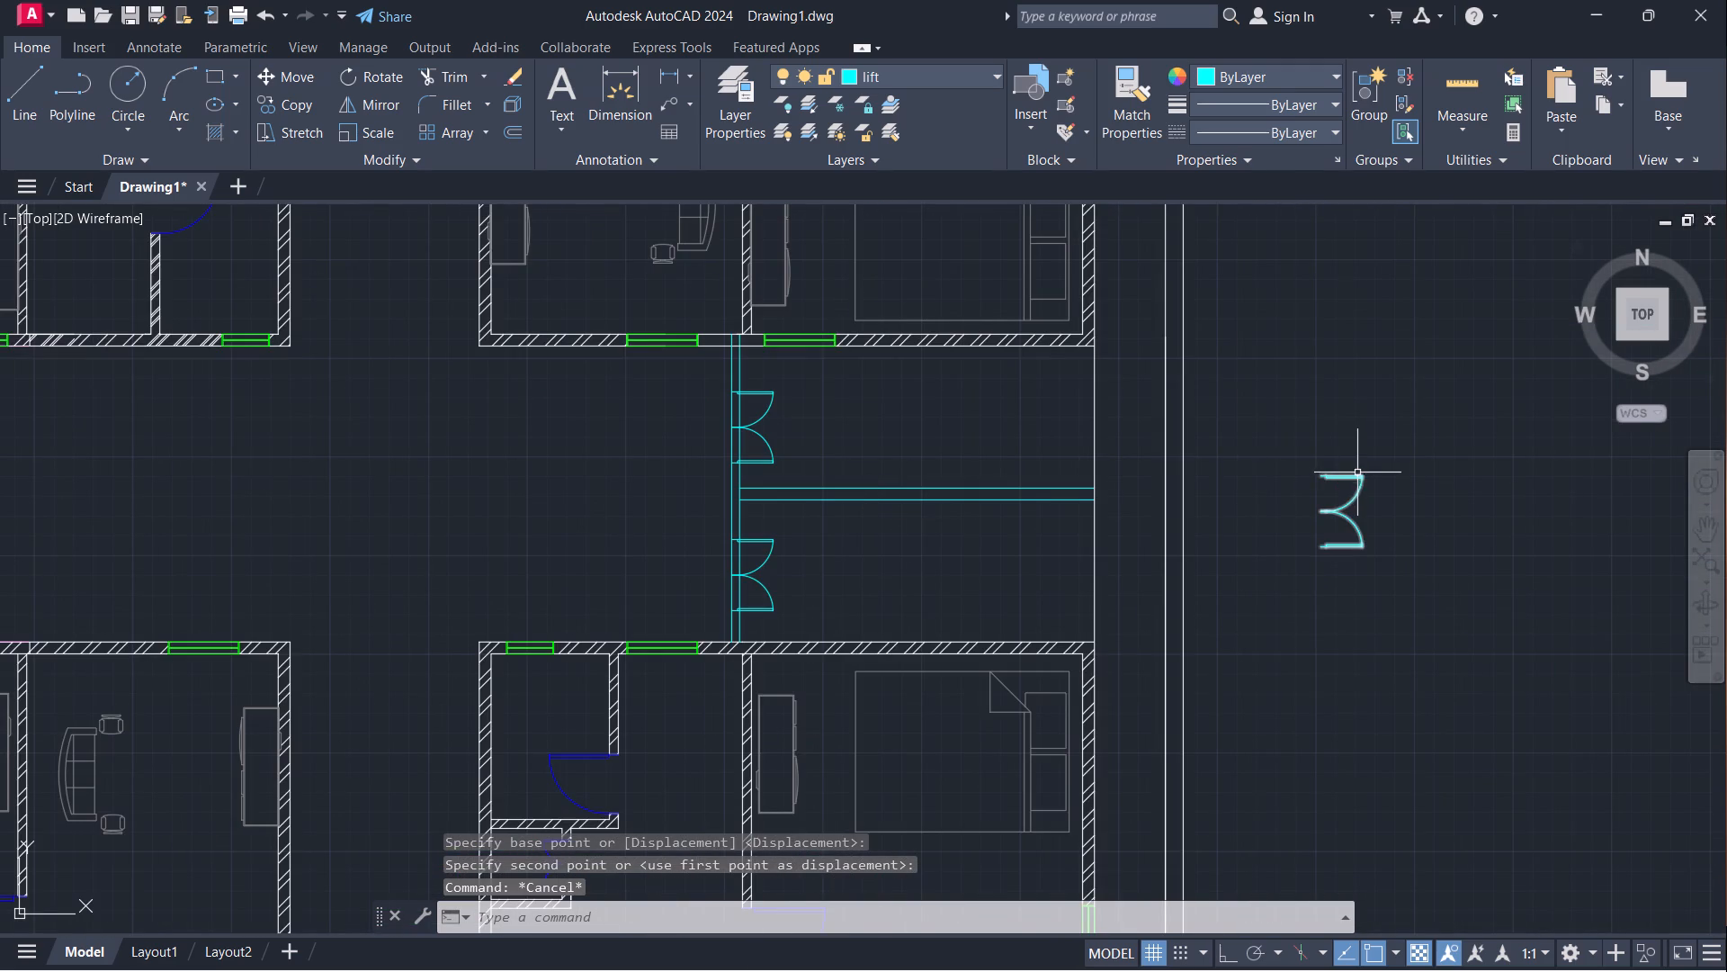
{"action": "left_click", "coordinate": [1357, 479]}
{"action": "key", "text": "e"}
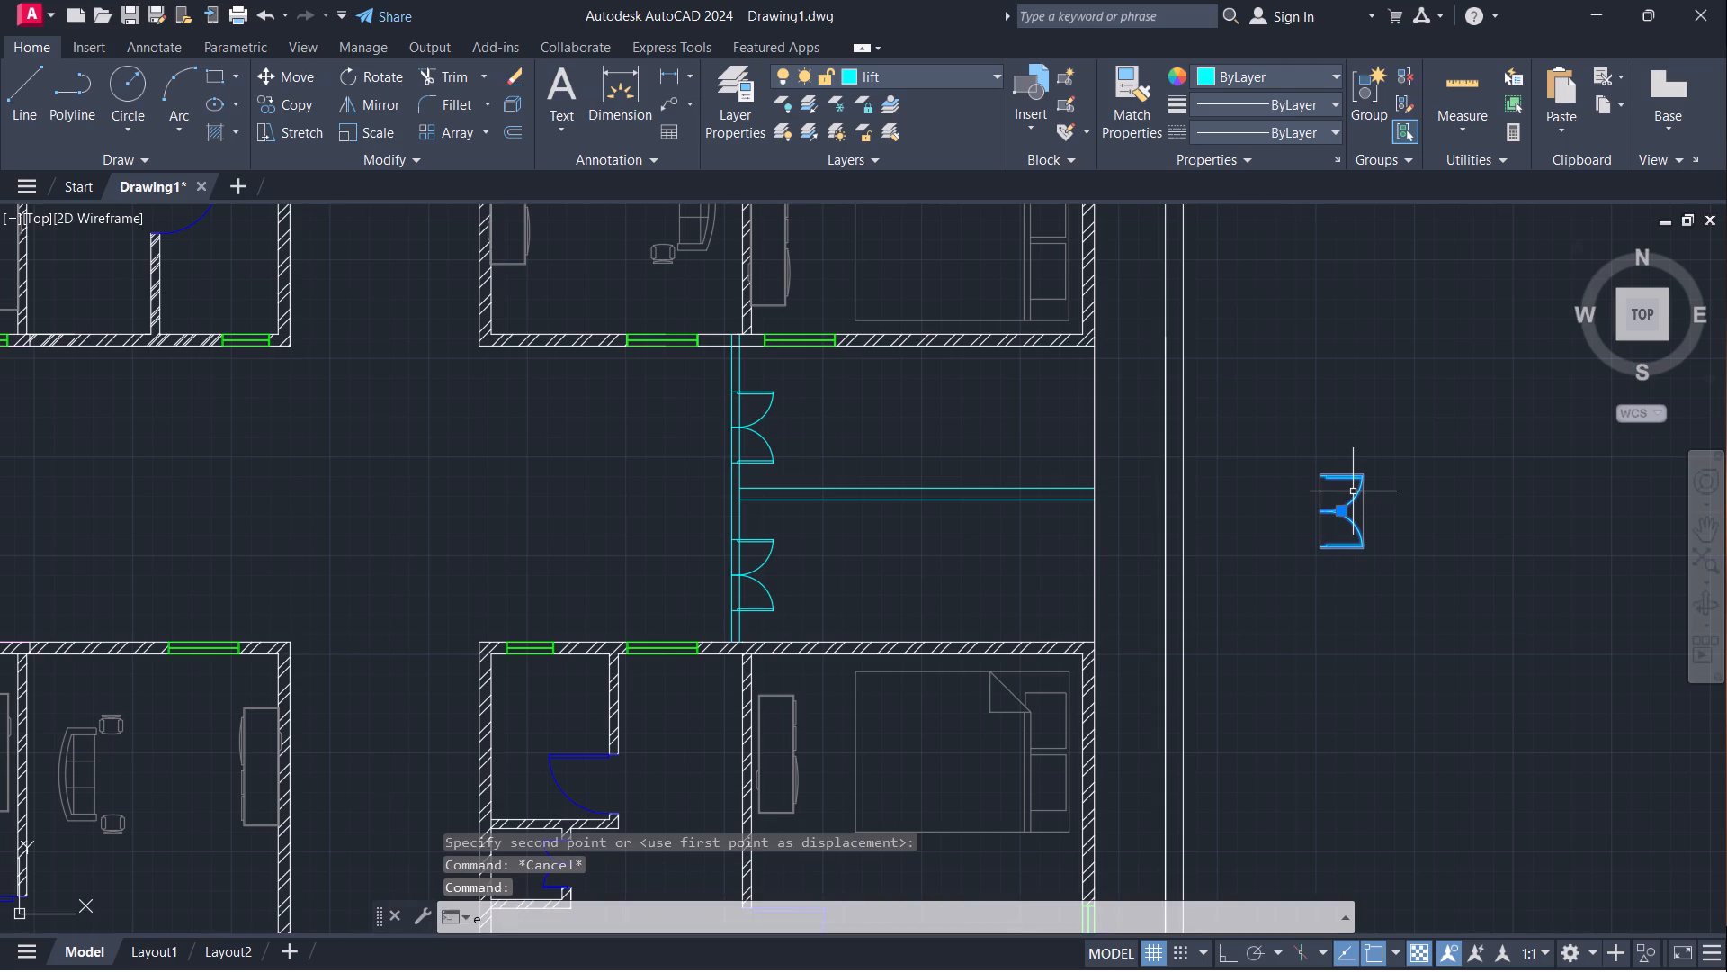
{"action": "key", "text": "Return"}
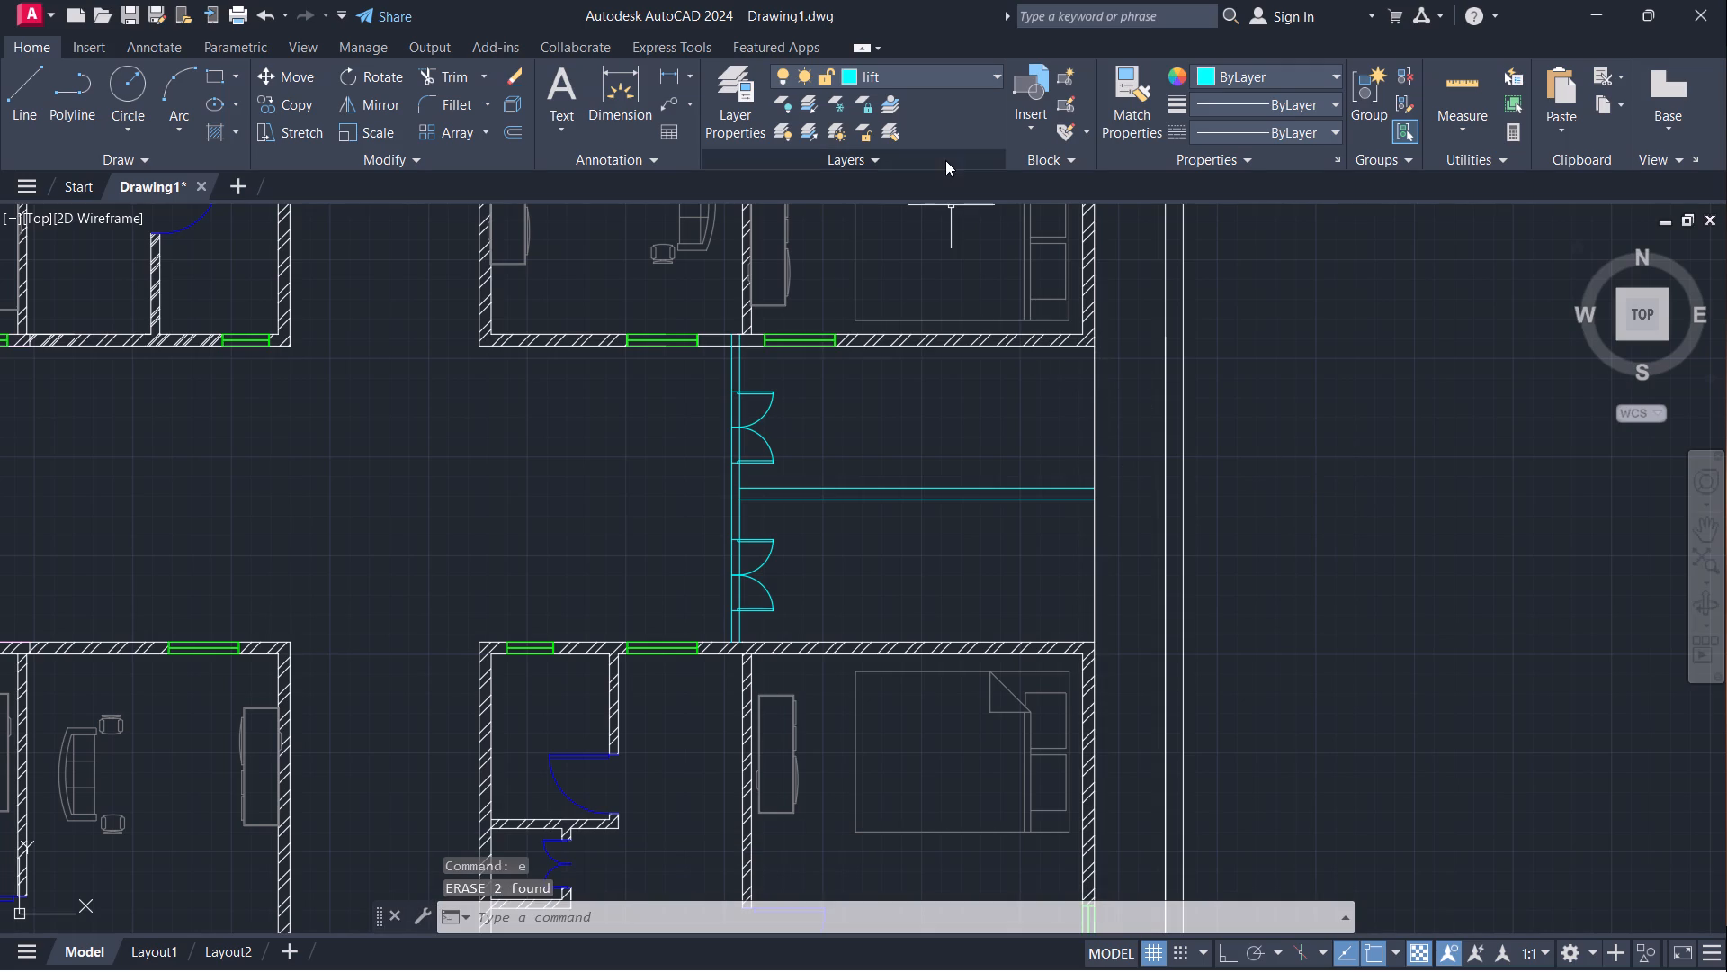
Enclose the two lift rooms with lift-layer lines along their rear edge and along the lower and upper apartment wall faces.
{"action": "key", "text": "l"}
{"action": "key", "text": "Return"}
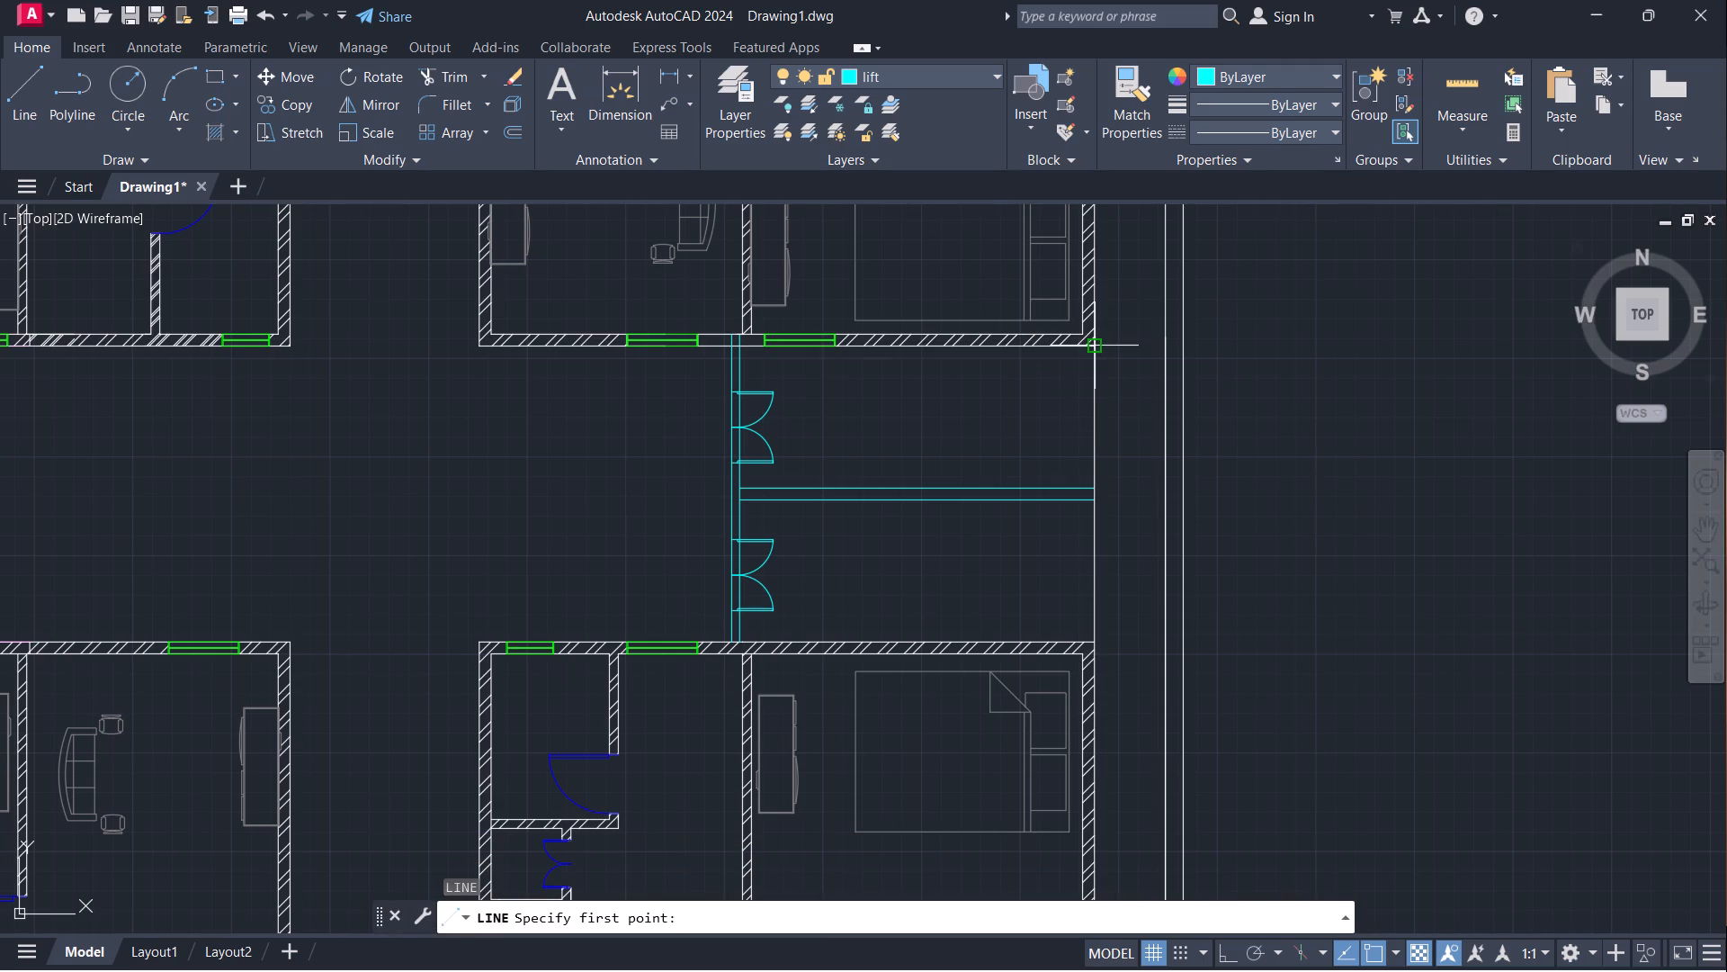
{"action": "left_click", "coordinate": [1093, 346]}
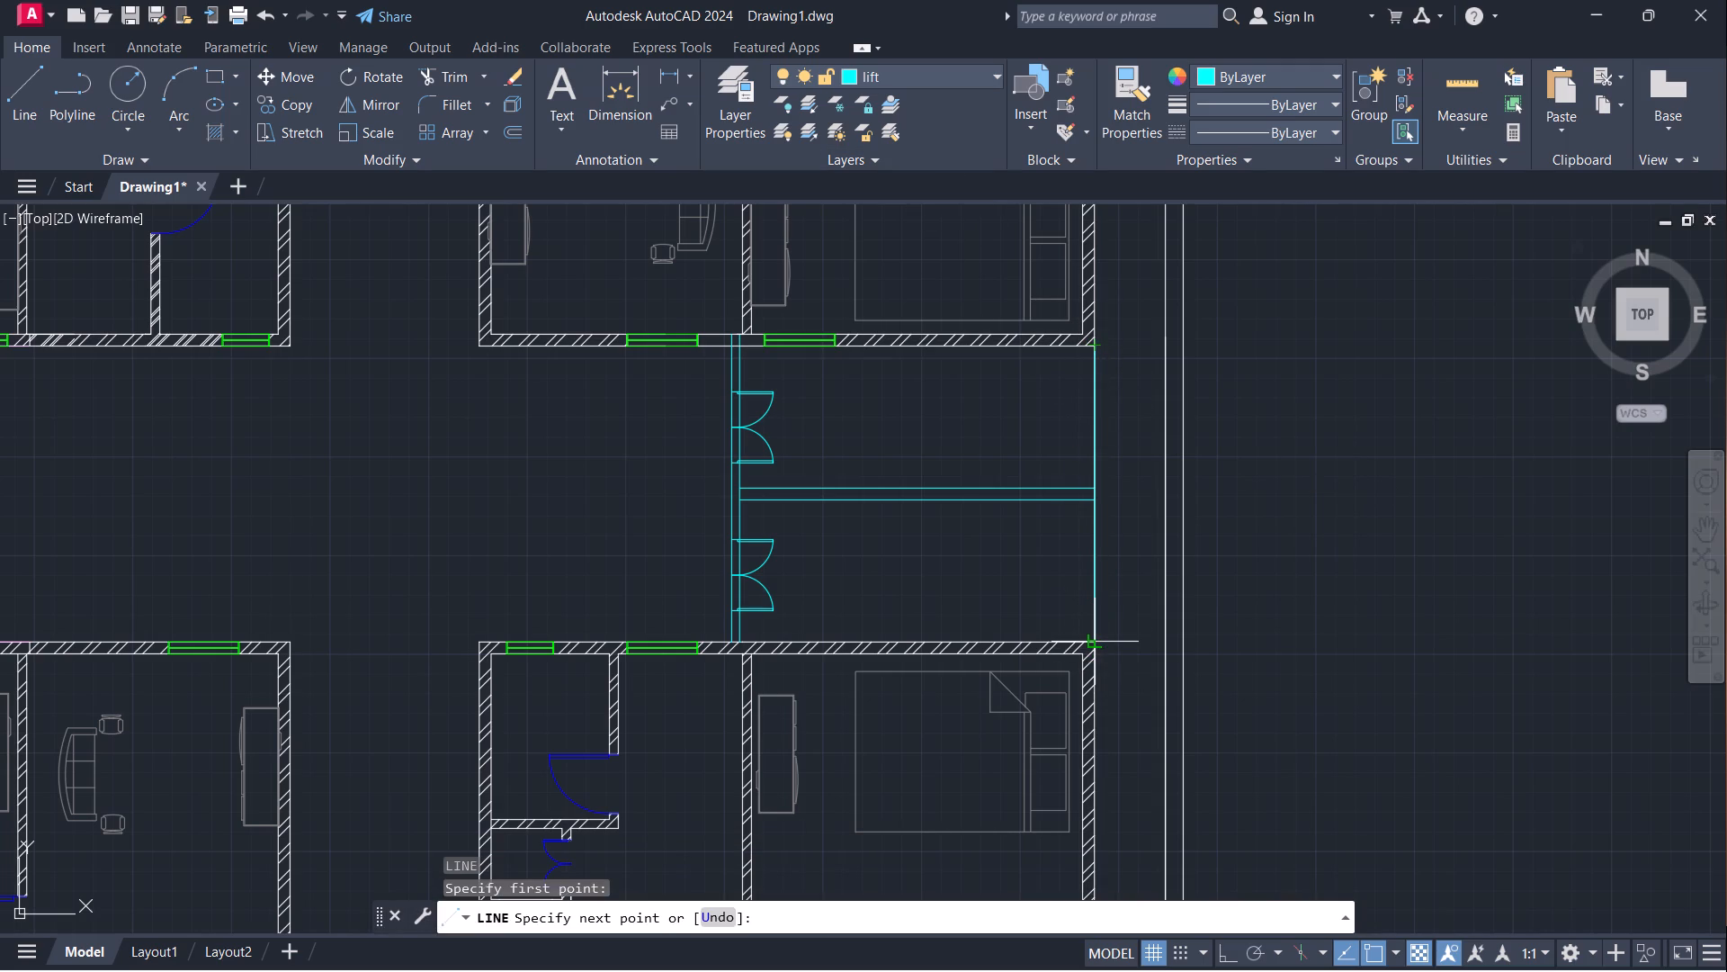
{"action": "left_click", "coordinate": [1092, 642]}
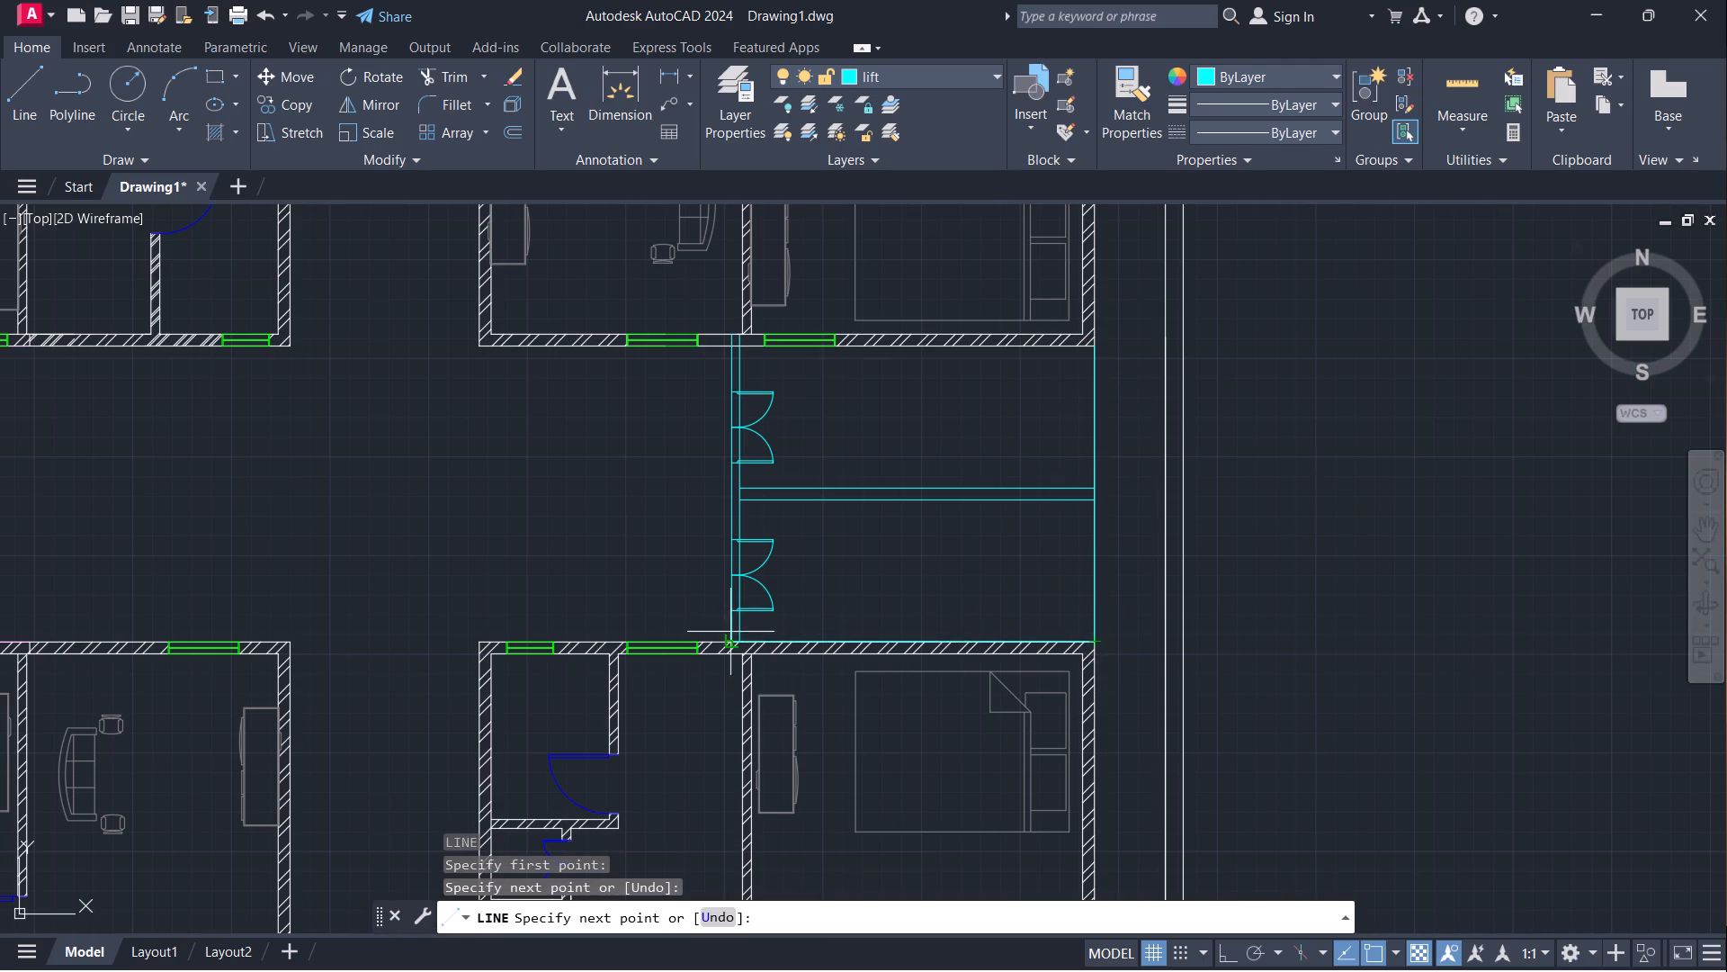
{"action": "left_click", "coordinate": [734, 641]}
{"action": "key", "text": "Escape"}
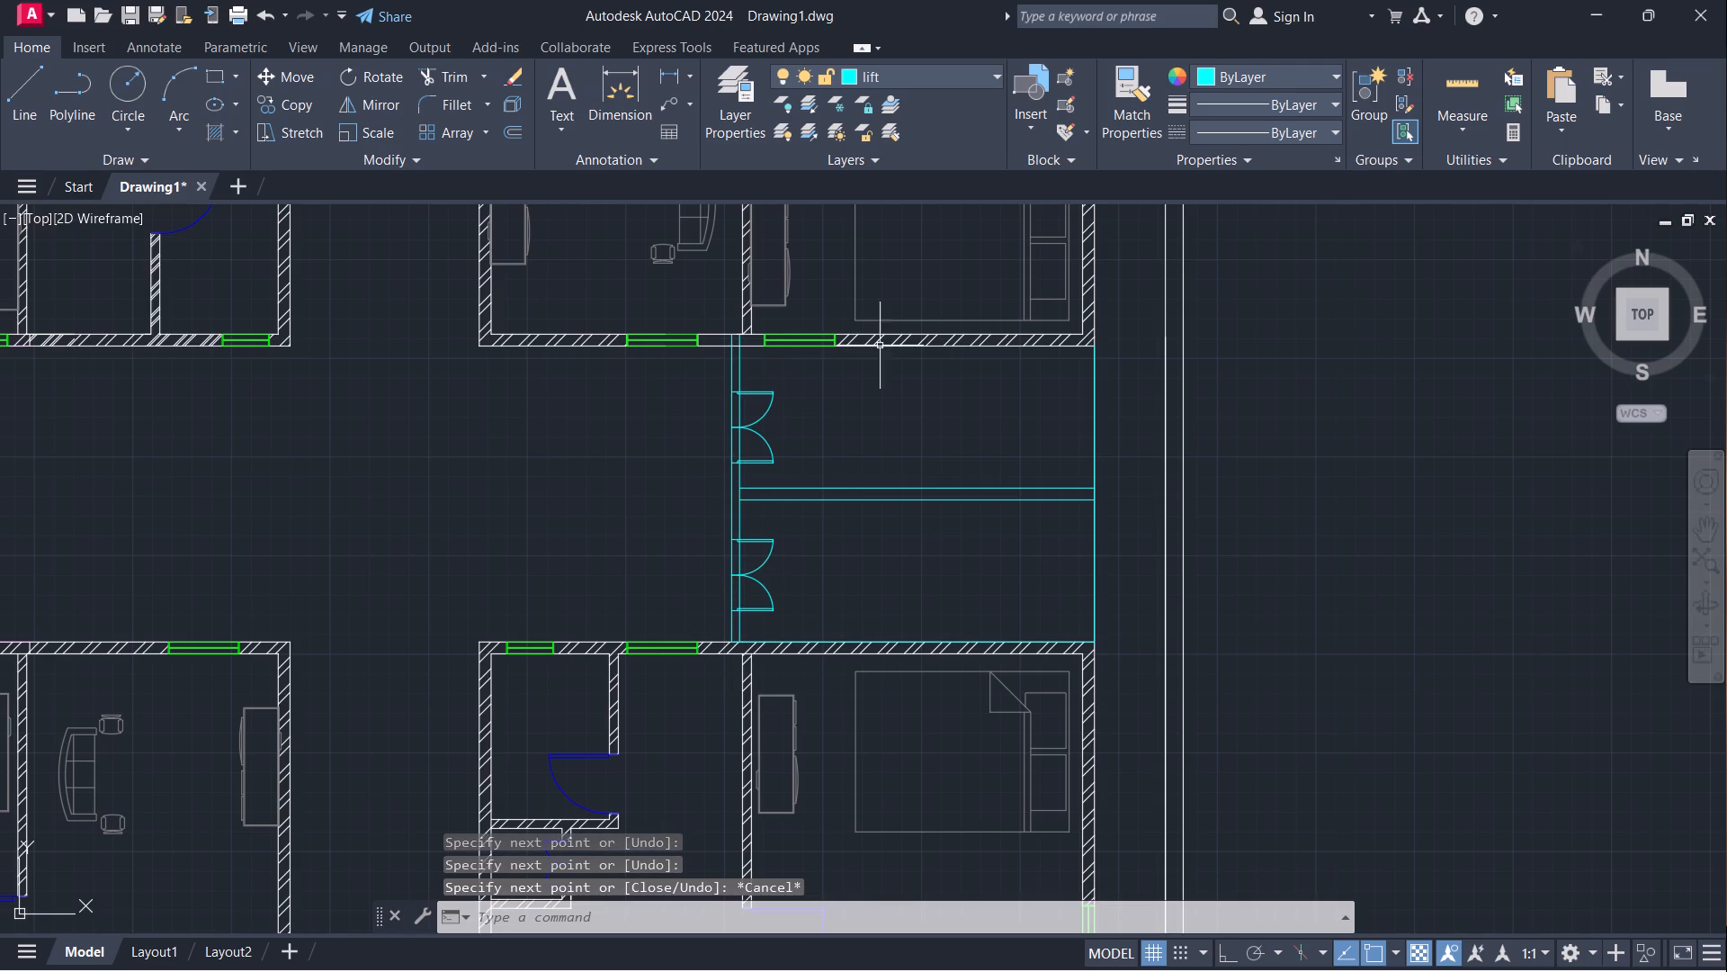
{"action": "key", "text": "space"}
{"action": "left_click", "coordinate": [1087, 348]}
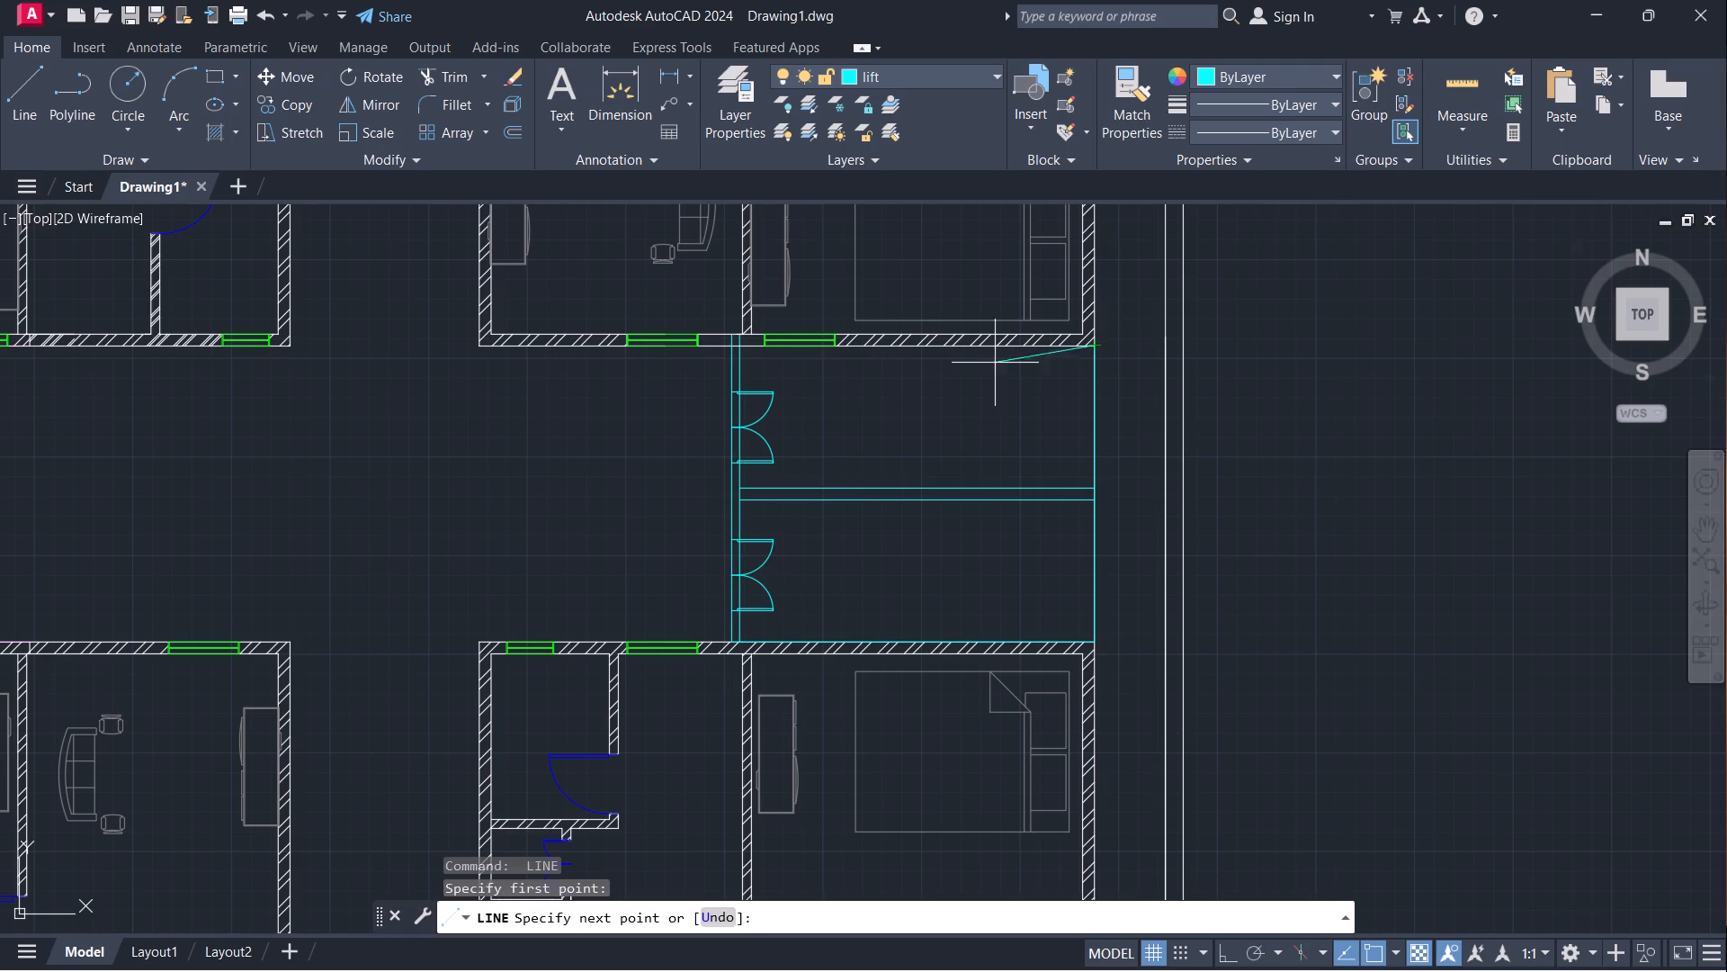
{"action": "left_click", "coordinate": [728, 345]}
{"action": "key", "text": "Escape"}
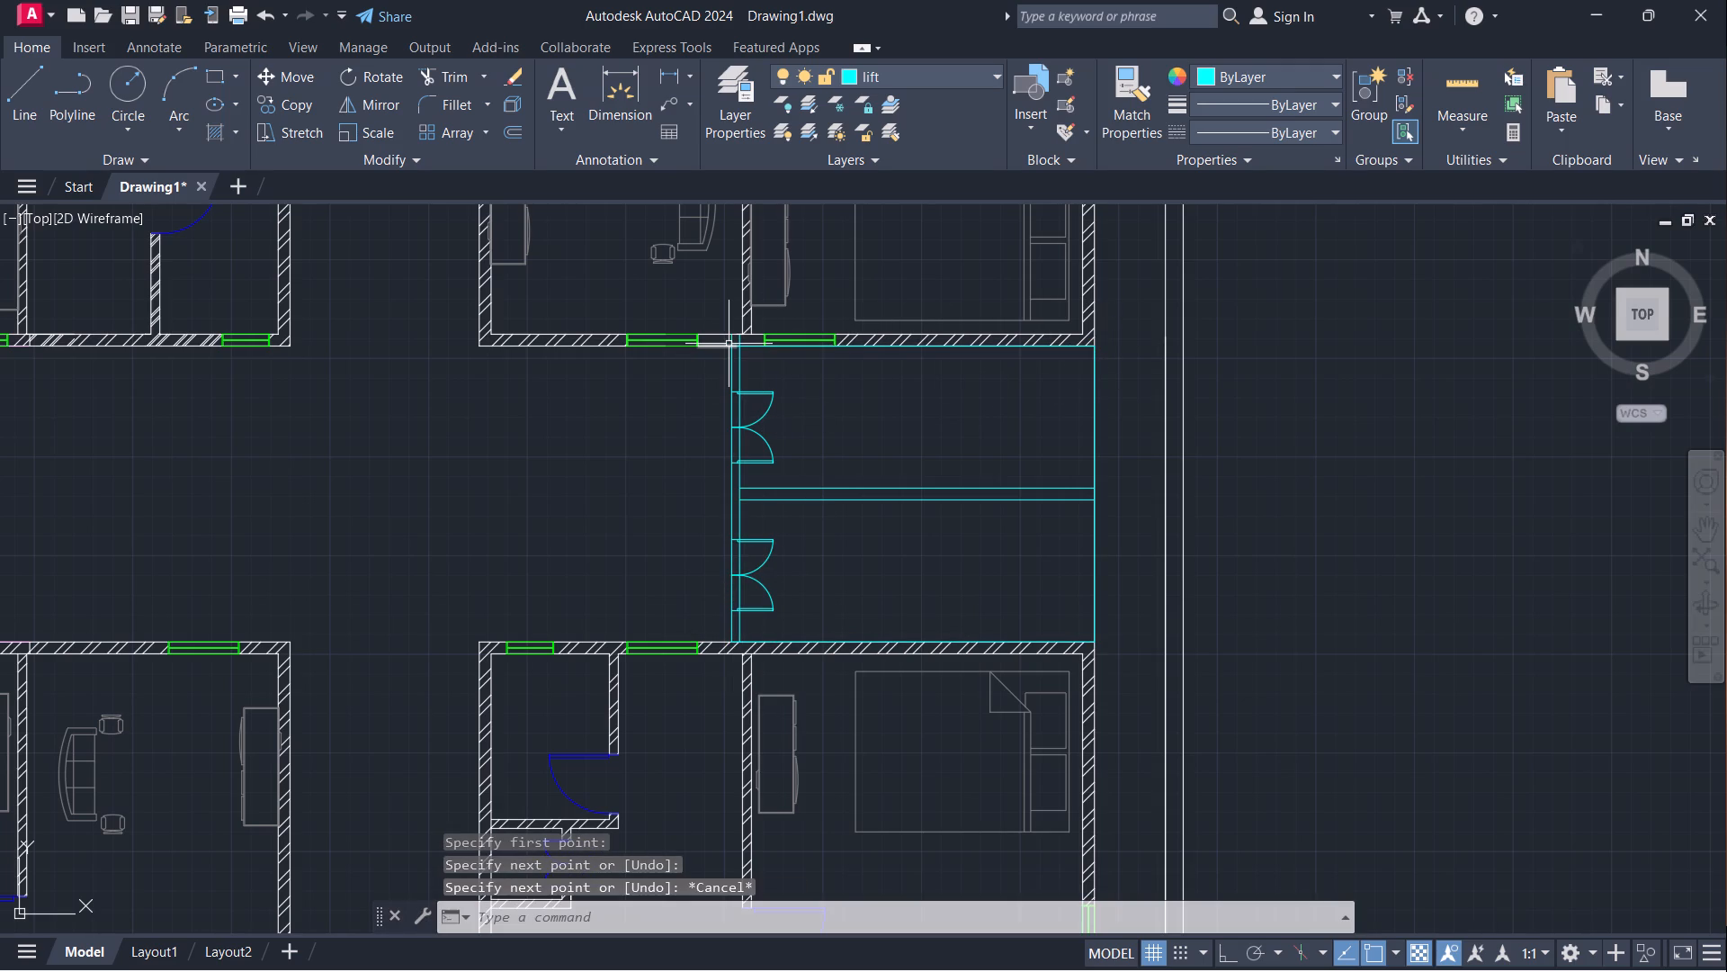
Trim the ends of the lift rooms' front wall lines that run across the upper apartment wall.
{"action": "key", "text": "r"}
{"action": "key", "text": "BackSpace"}
{"action": "type", "text": "tr"}
{"action": "key", "text": "Return"}
{"action": "scroll", "coordinate": [737, 356], "scroll_direction": "up", "scroll_amount": 1}
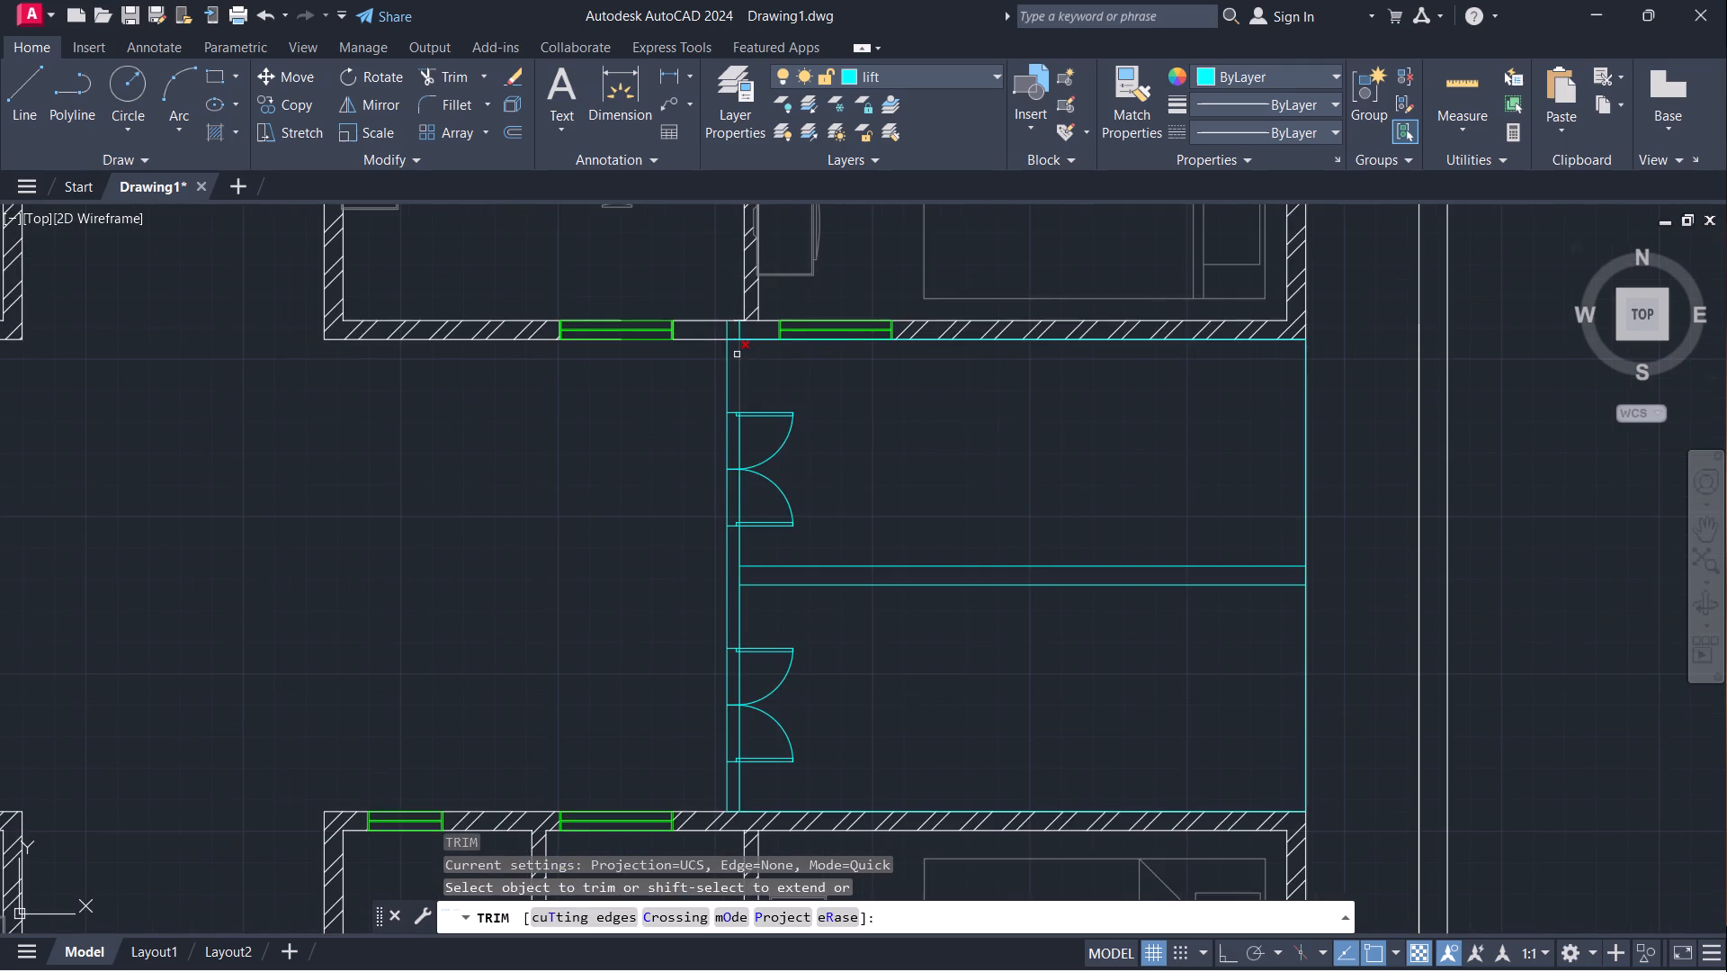
{"action": "scroll", "coordinate": [737, 345], "scroll_direction": "up", "scroll_amount": 2}
{"action": "left_click_drag", "start_coordinate": [753, 309], "coordinate": [668, 309]}
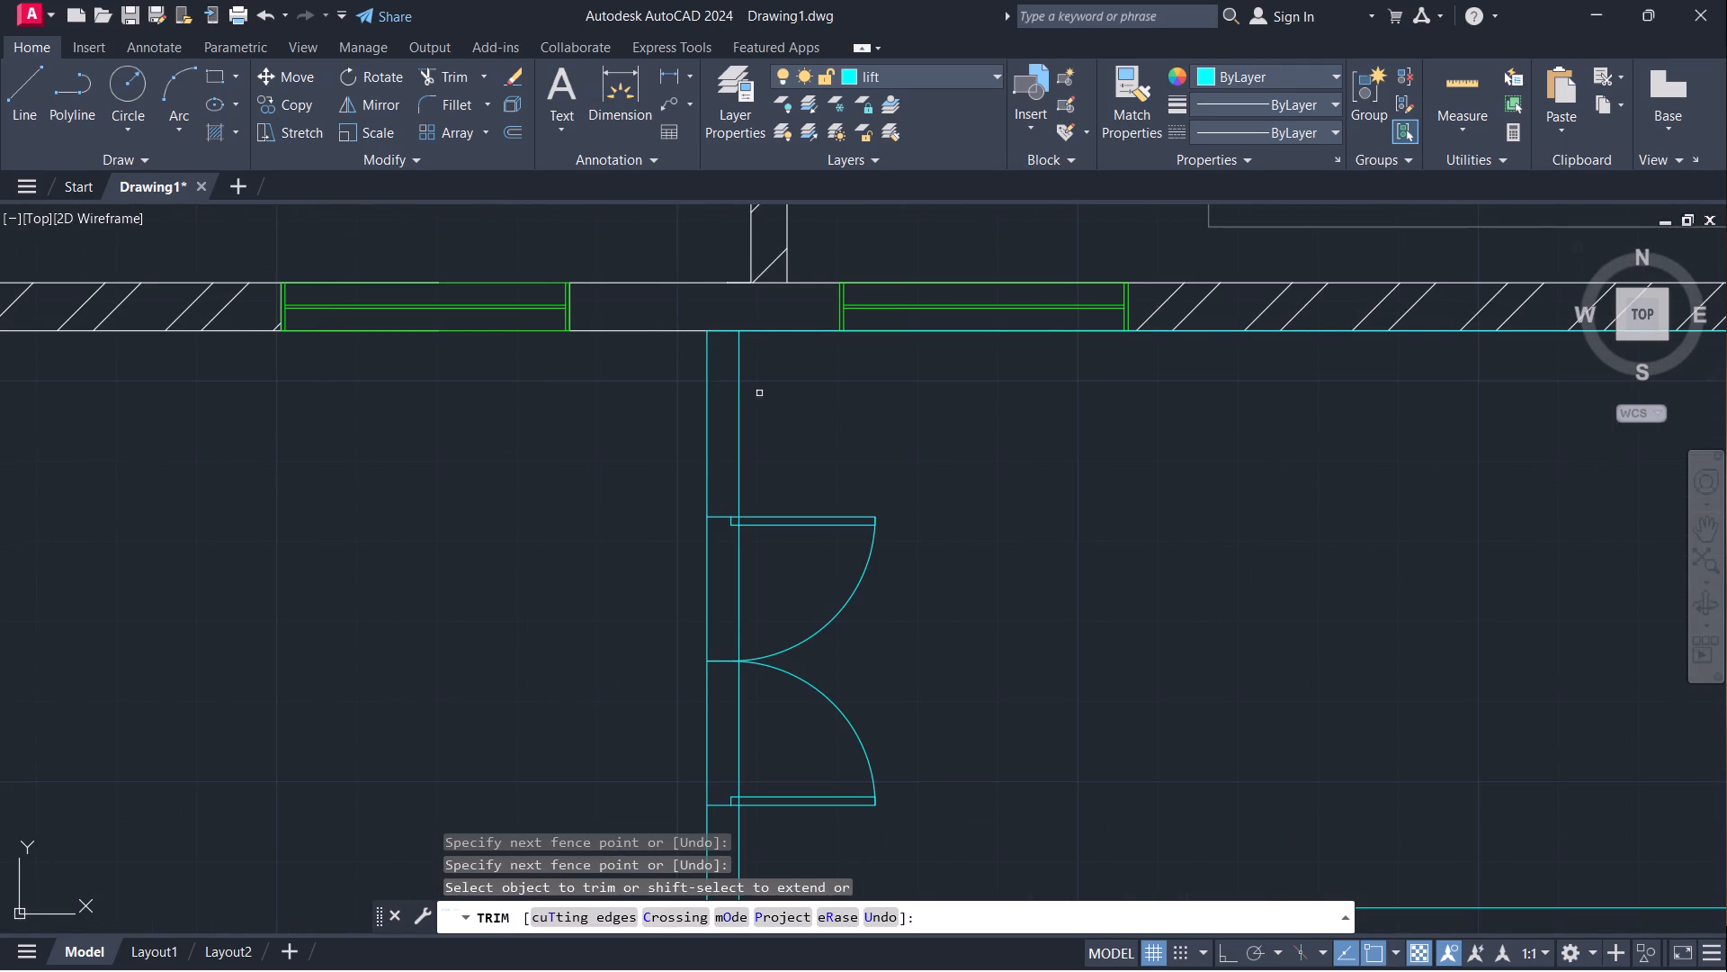
{"action": "scroll", "coordinate": [828, 396], "scroll_direction": "down", "scroll_amount": 3}
{"action": "key", "text": "Escape"}
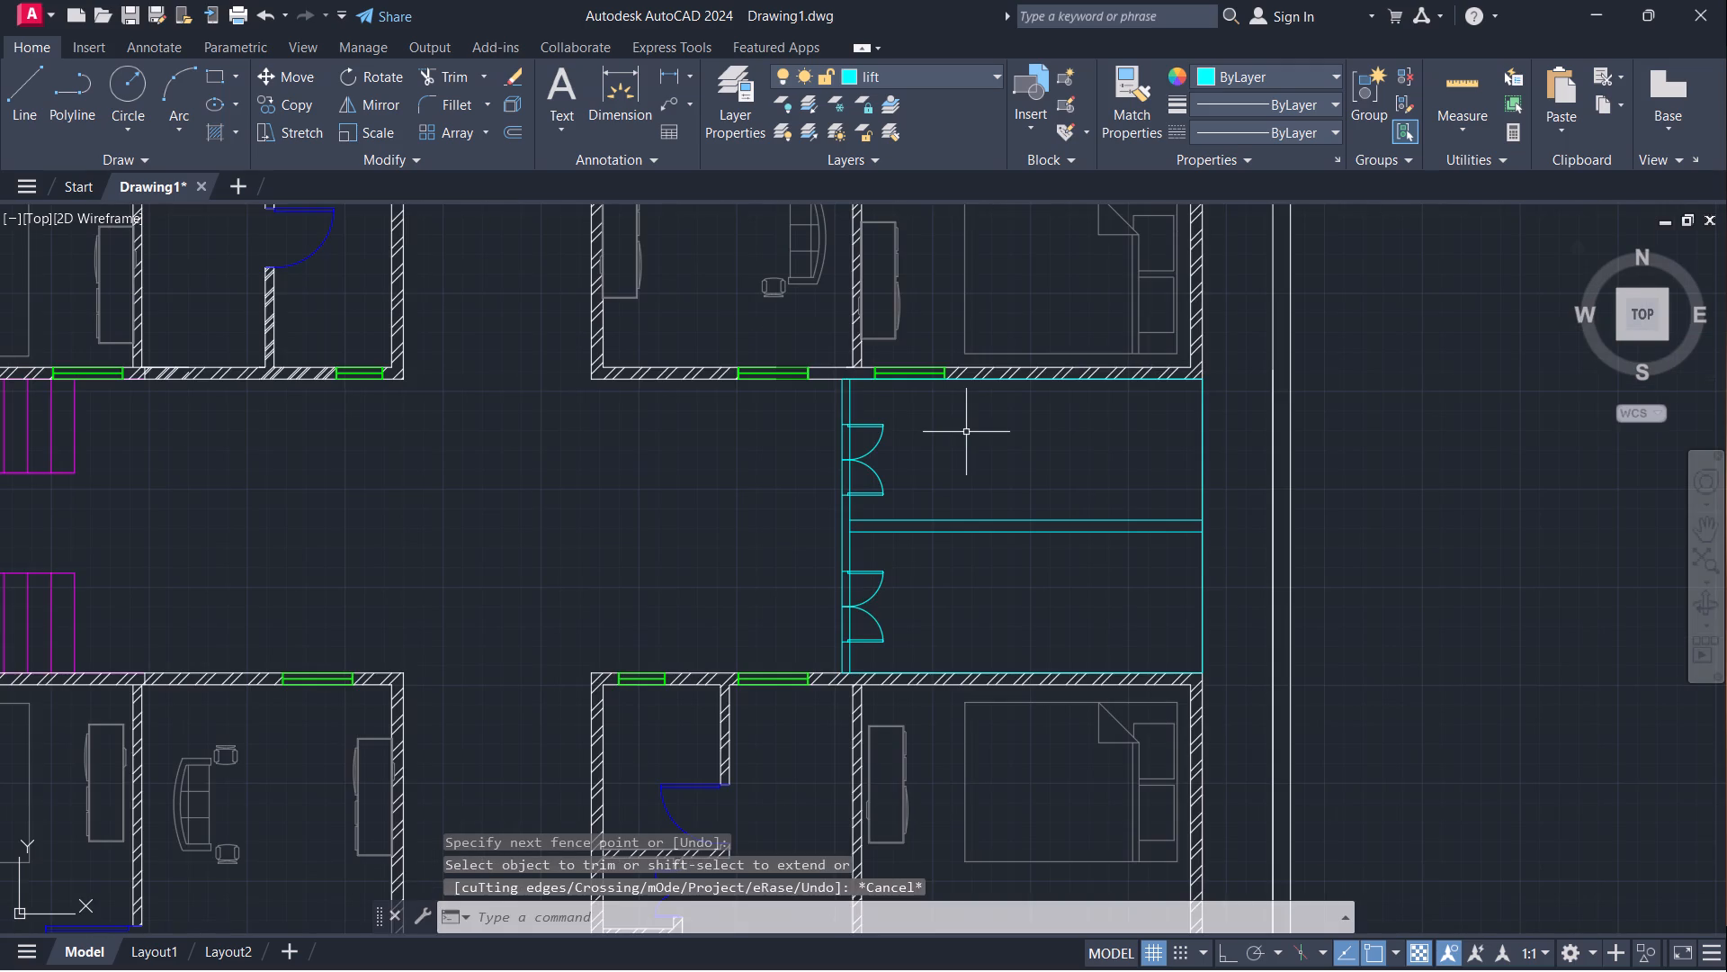
Make the walls layer current and draw a line from the left corridor wall's lower outside corner down to the inner boundary line.
{"action": "scroll", "coordinate": [966, 432], "scroll_direction": "down", "scroll_amount": 1}
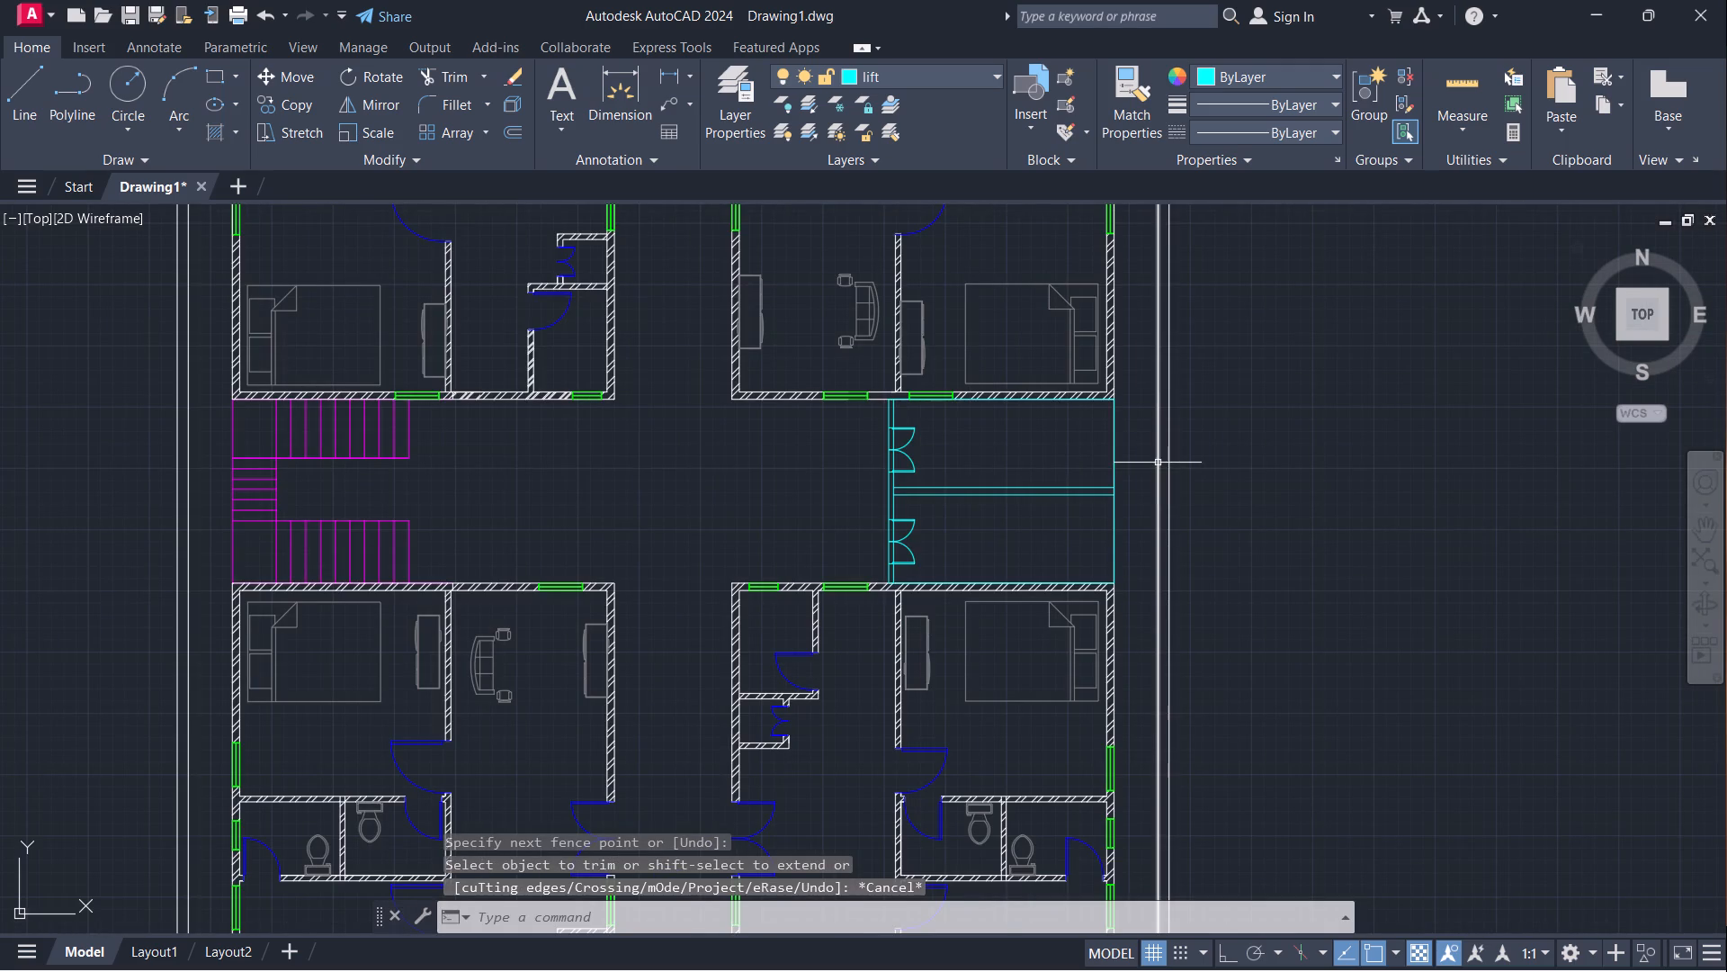
{"action": "scroll", "coordinate": [1245, 445], "scroll_direction": "down", "scroll_amount": 1}
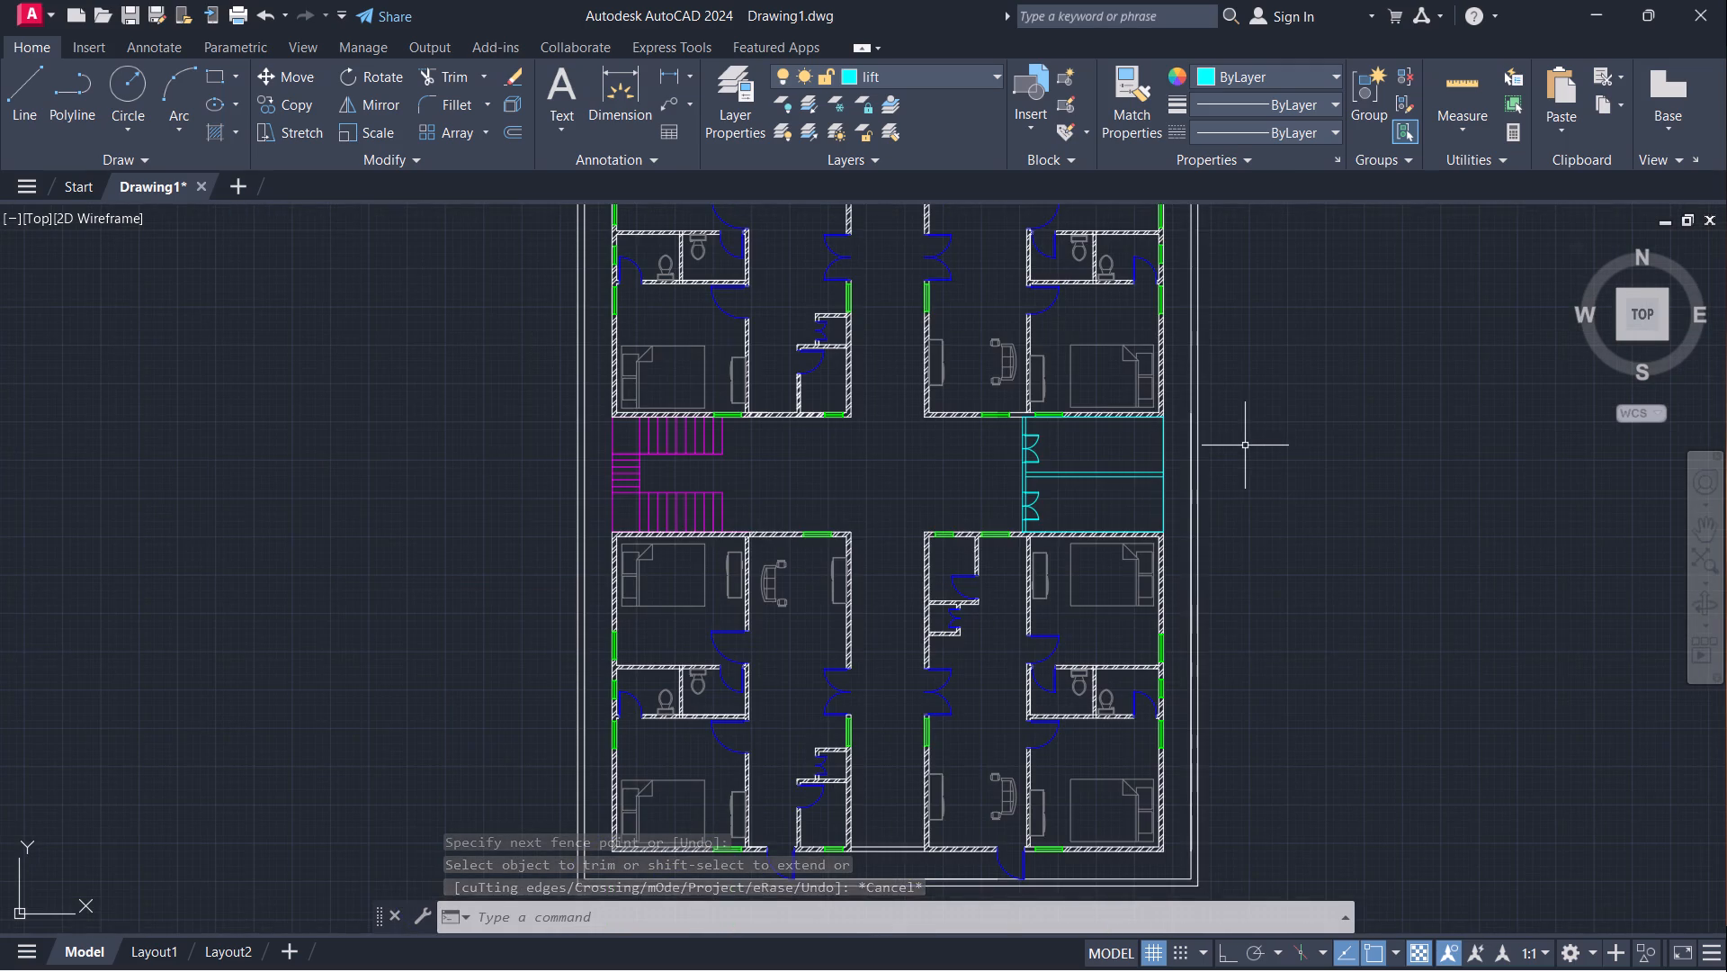
{"action": "scroll", "coordinate": [1280, 505], "scroll_direction": "down", "scroll_amount": 1}
{"action": "middle_click_drag", "start_coordinate": [1280, 505], "coordinate": [1088, 544]}
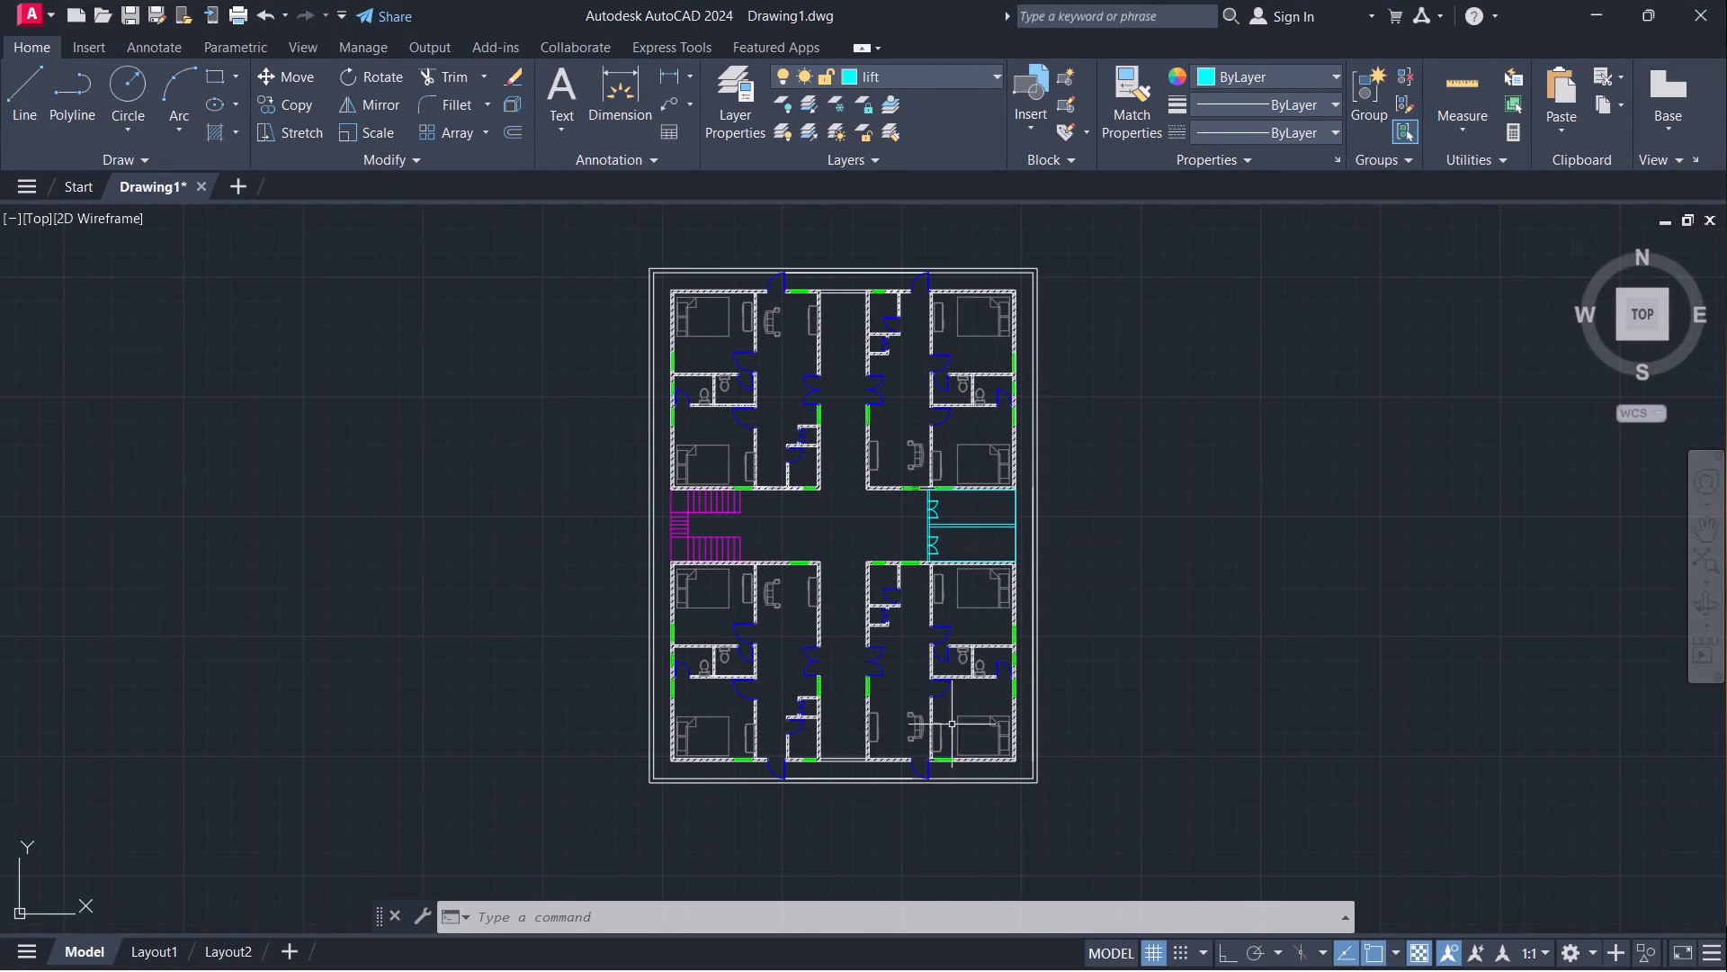
{"action": "scroll", "coordinate": [791, 811], "scroll_direction": "up", "scroll_amount": 4}
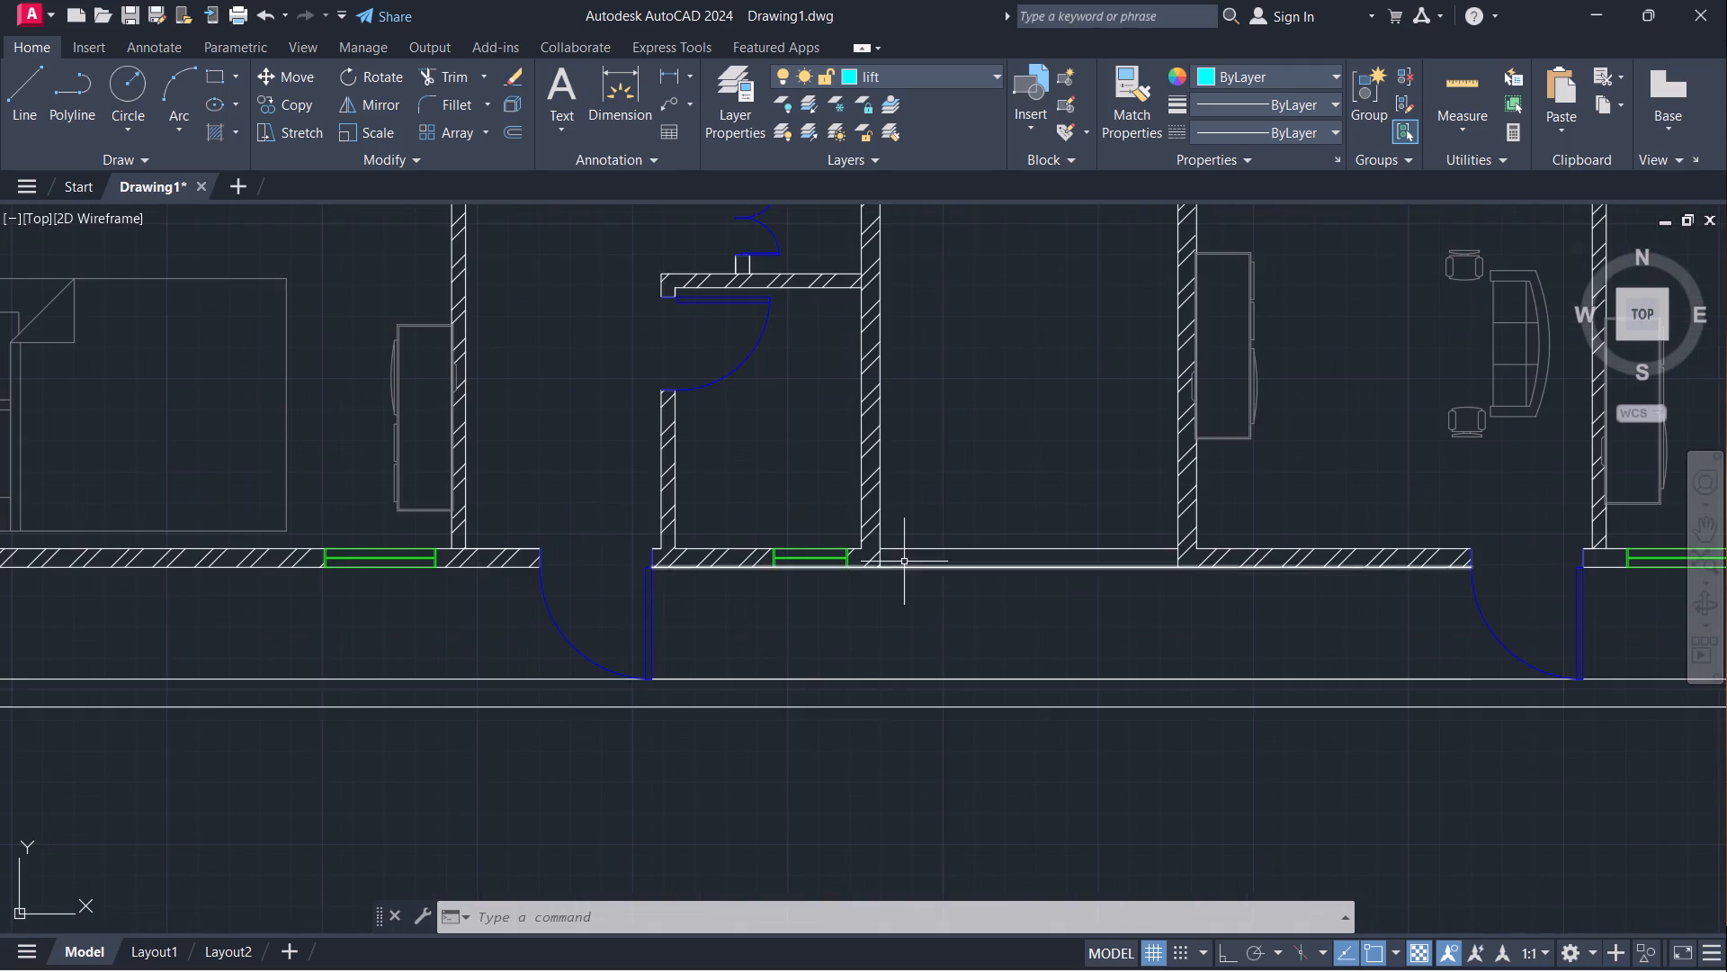
{"action": "scroll", "coordinate": [904, 561], "scroll_direction": "up", "scroll_amount": 1}
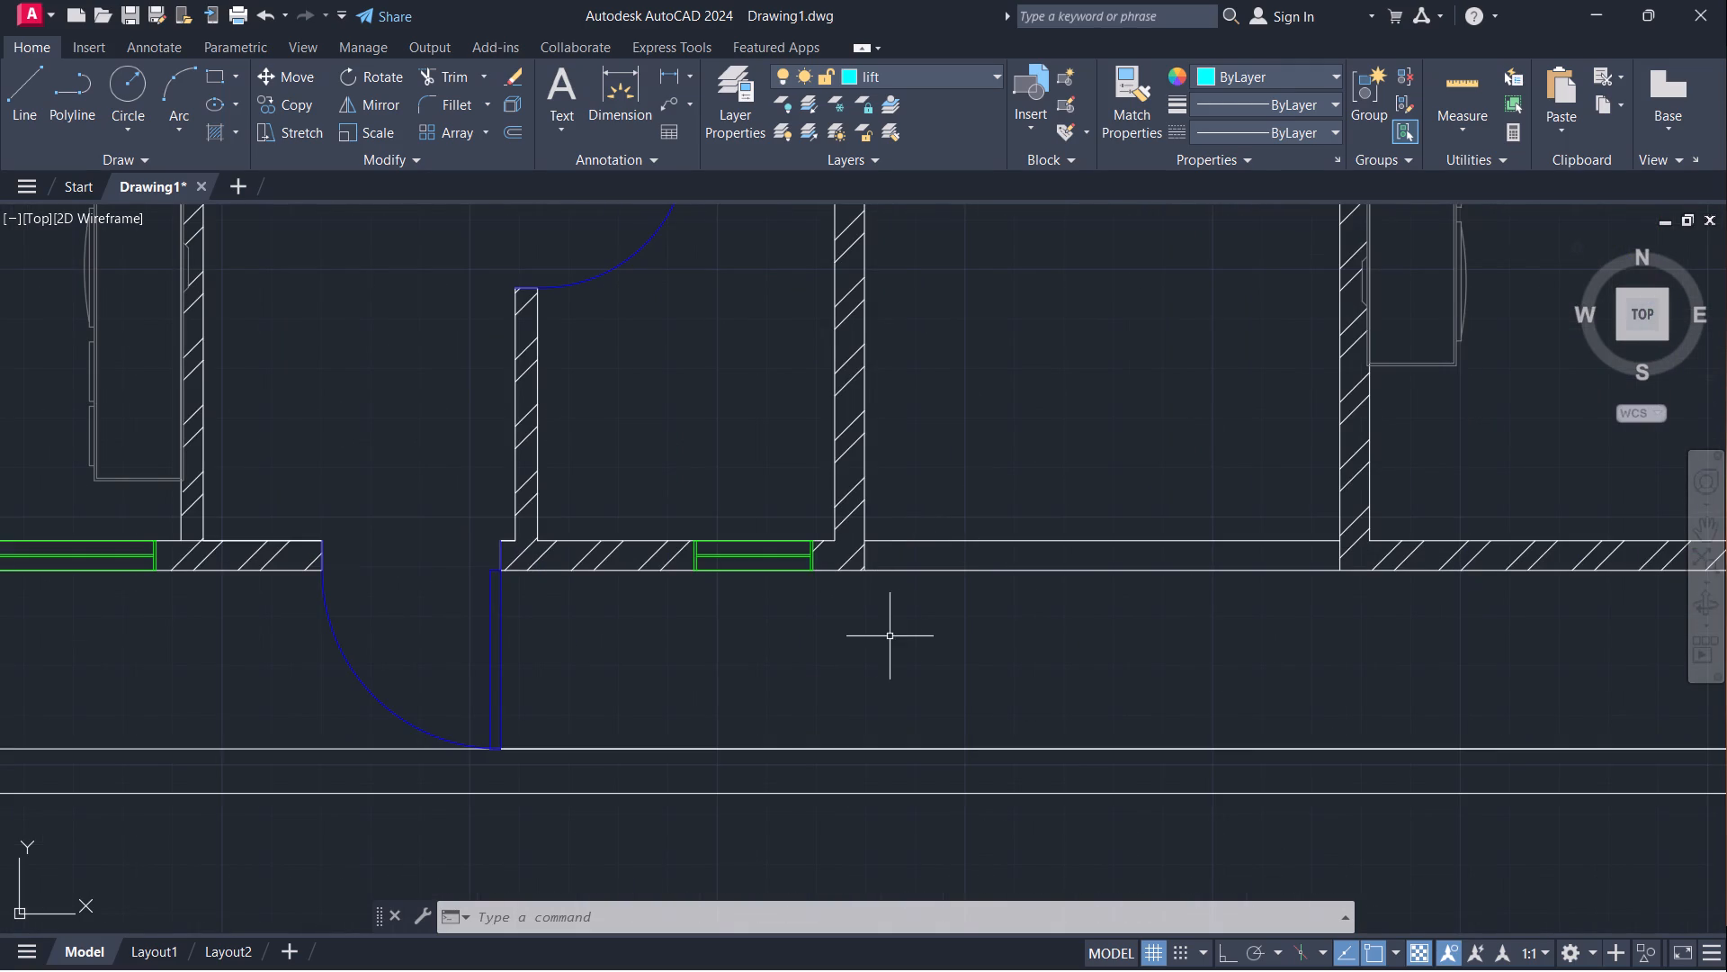
{"action": "key", "text": "l"}
{"action": "key", "text": "Return"}
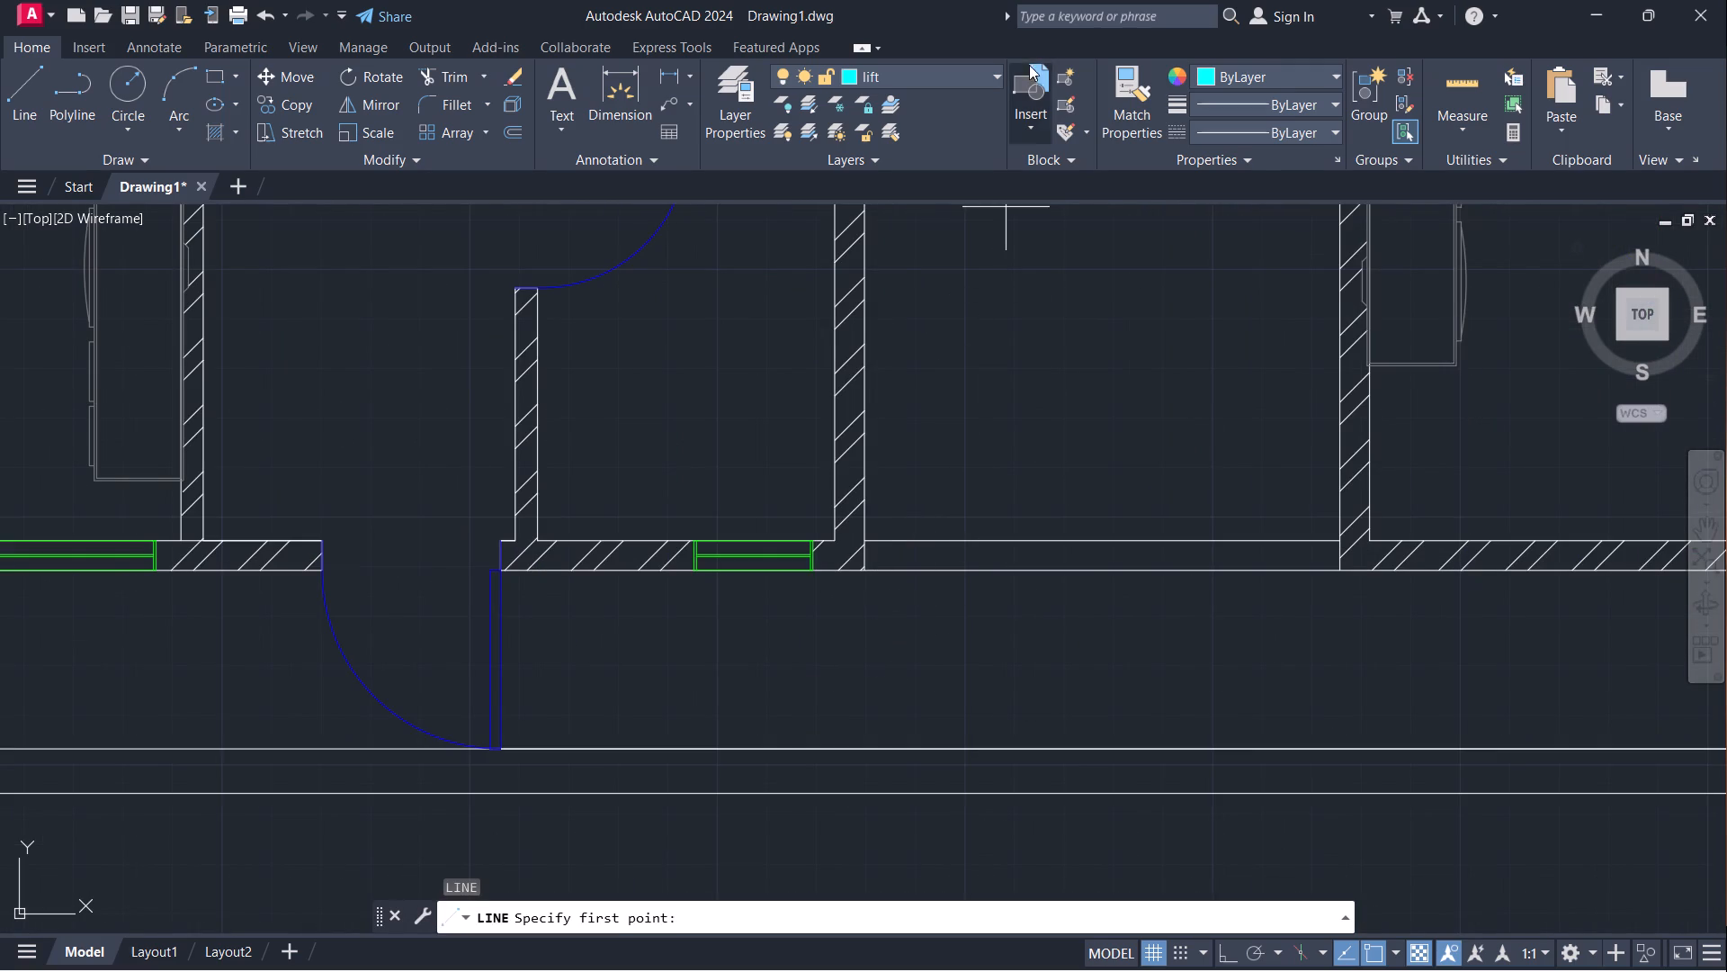
{"action": "left_click", "coordinate": [981, 76]}
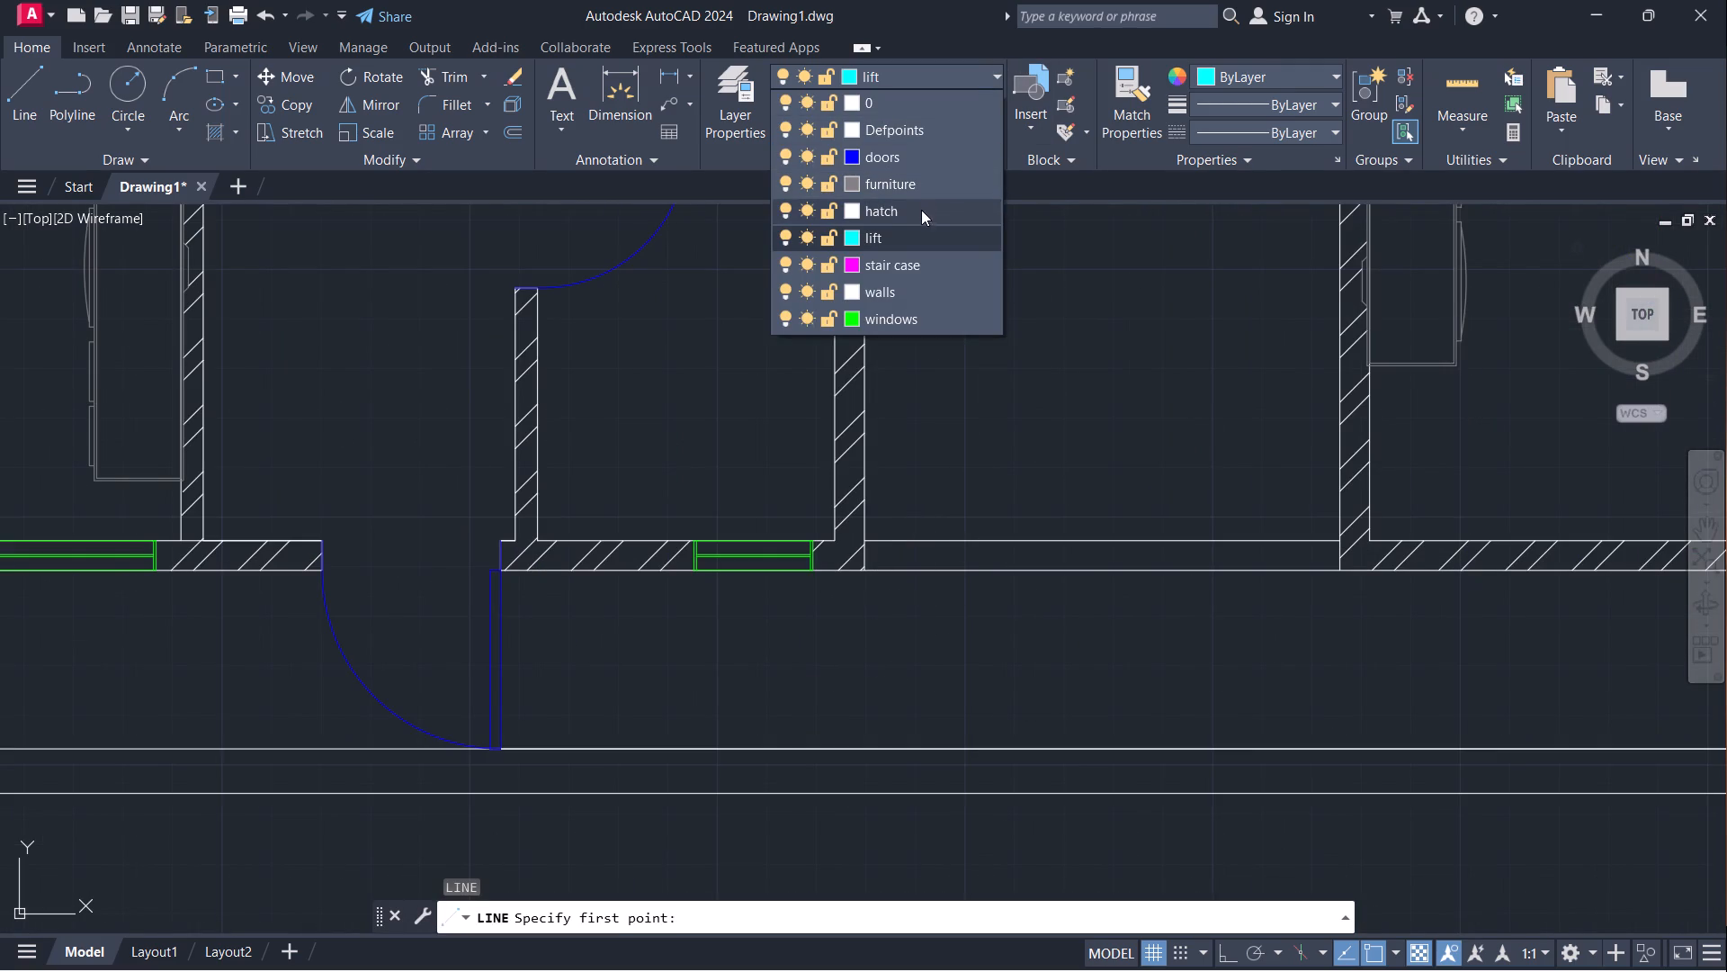
{"action": "left_click", "coordinate": [893, 290]}
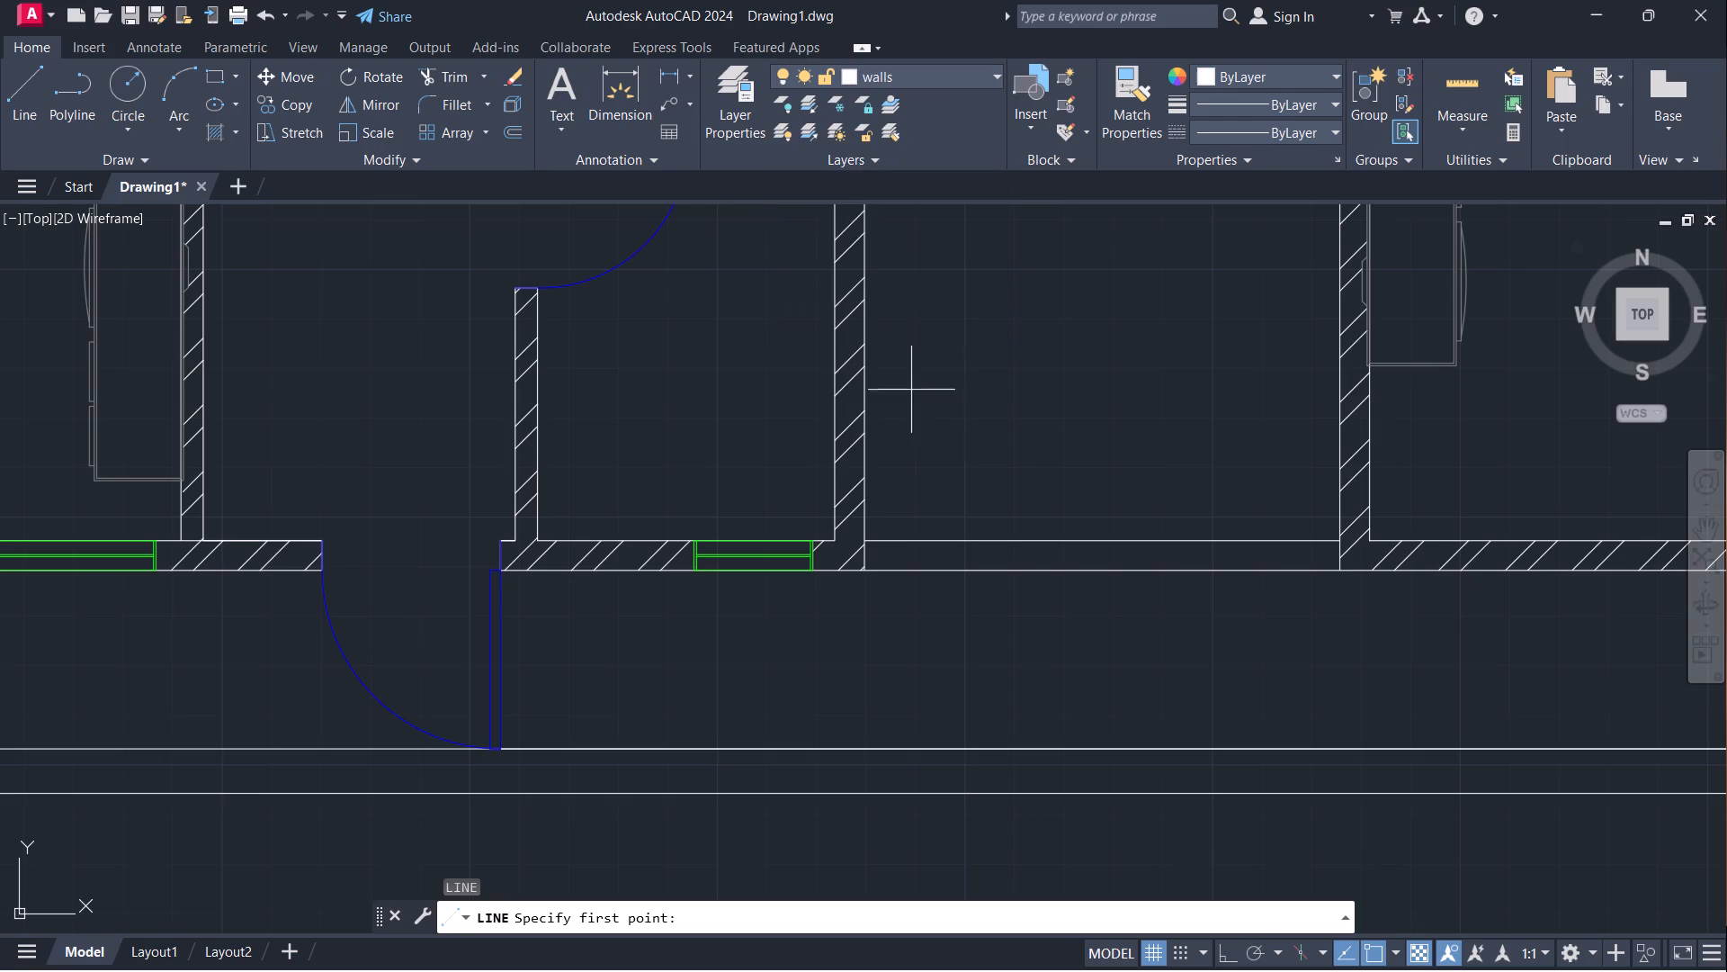
{"action": "left_click", "coordinate": [863, 575]}
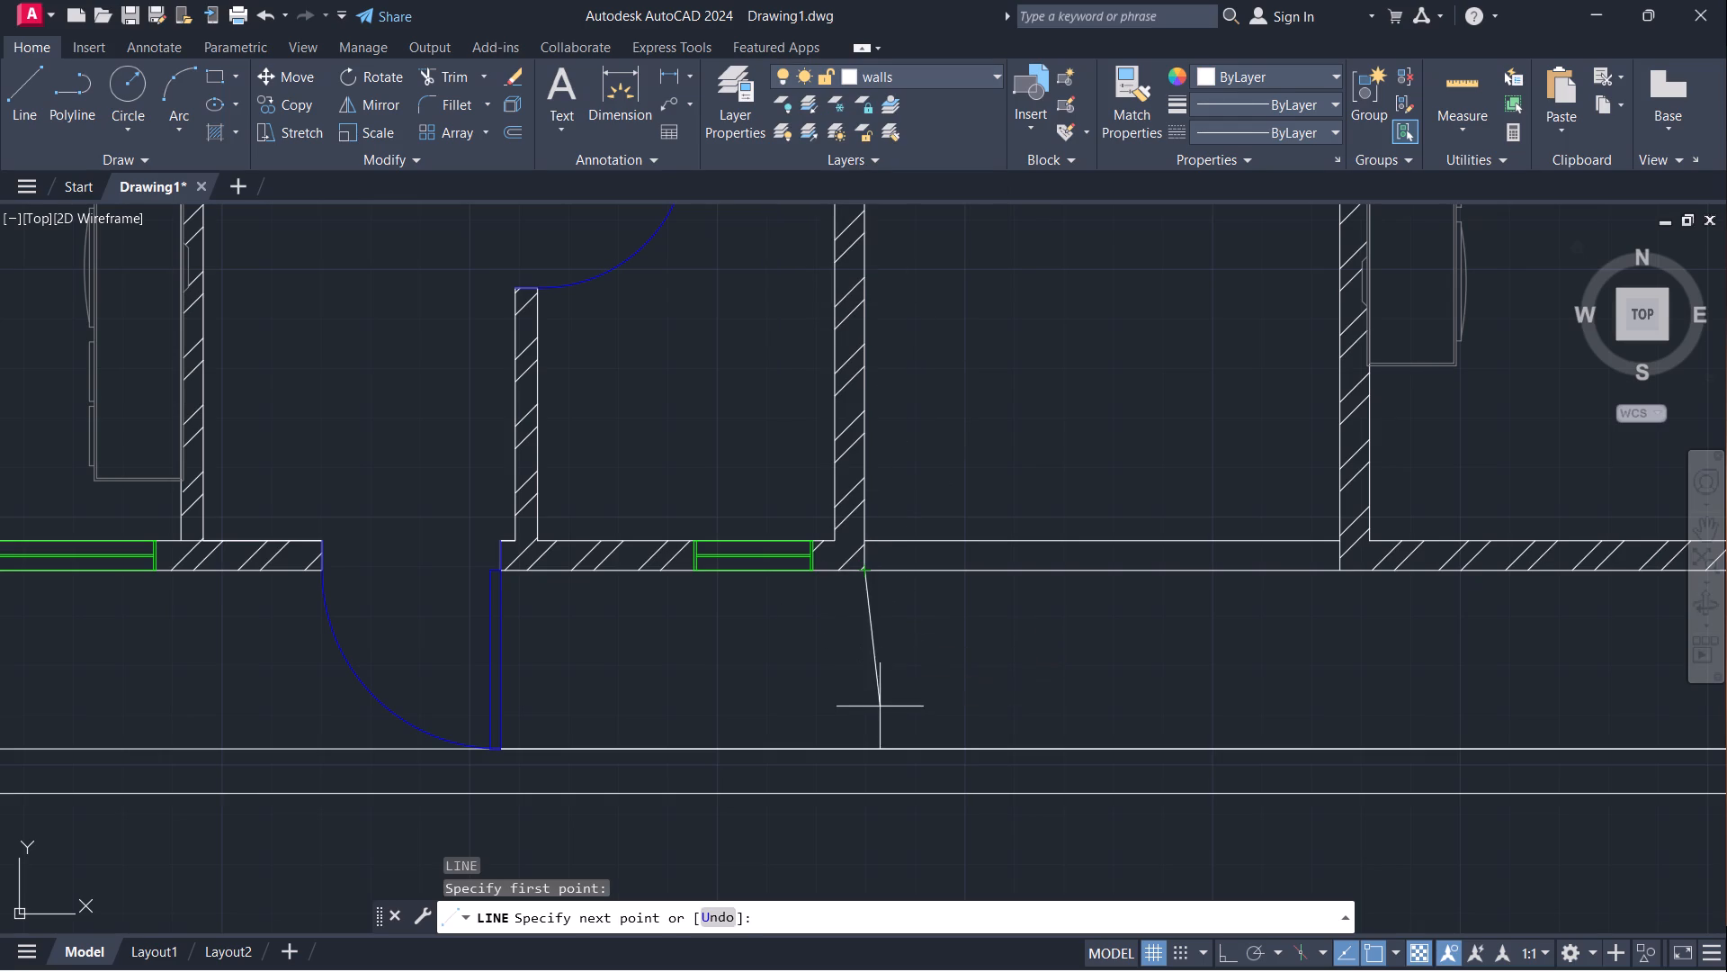
{"action": "left_click", "coordinate": [859, 749]}
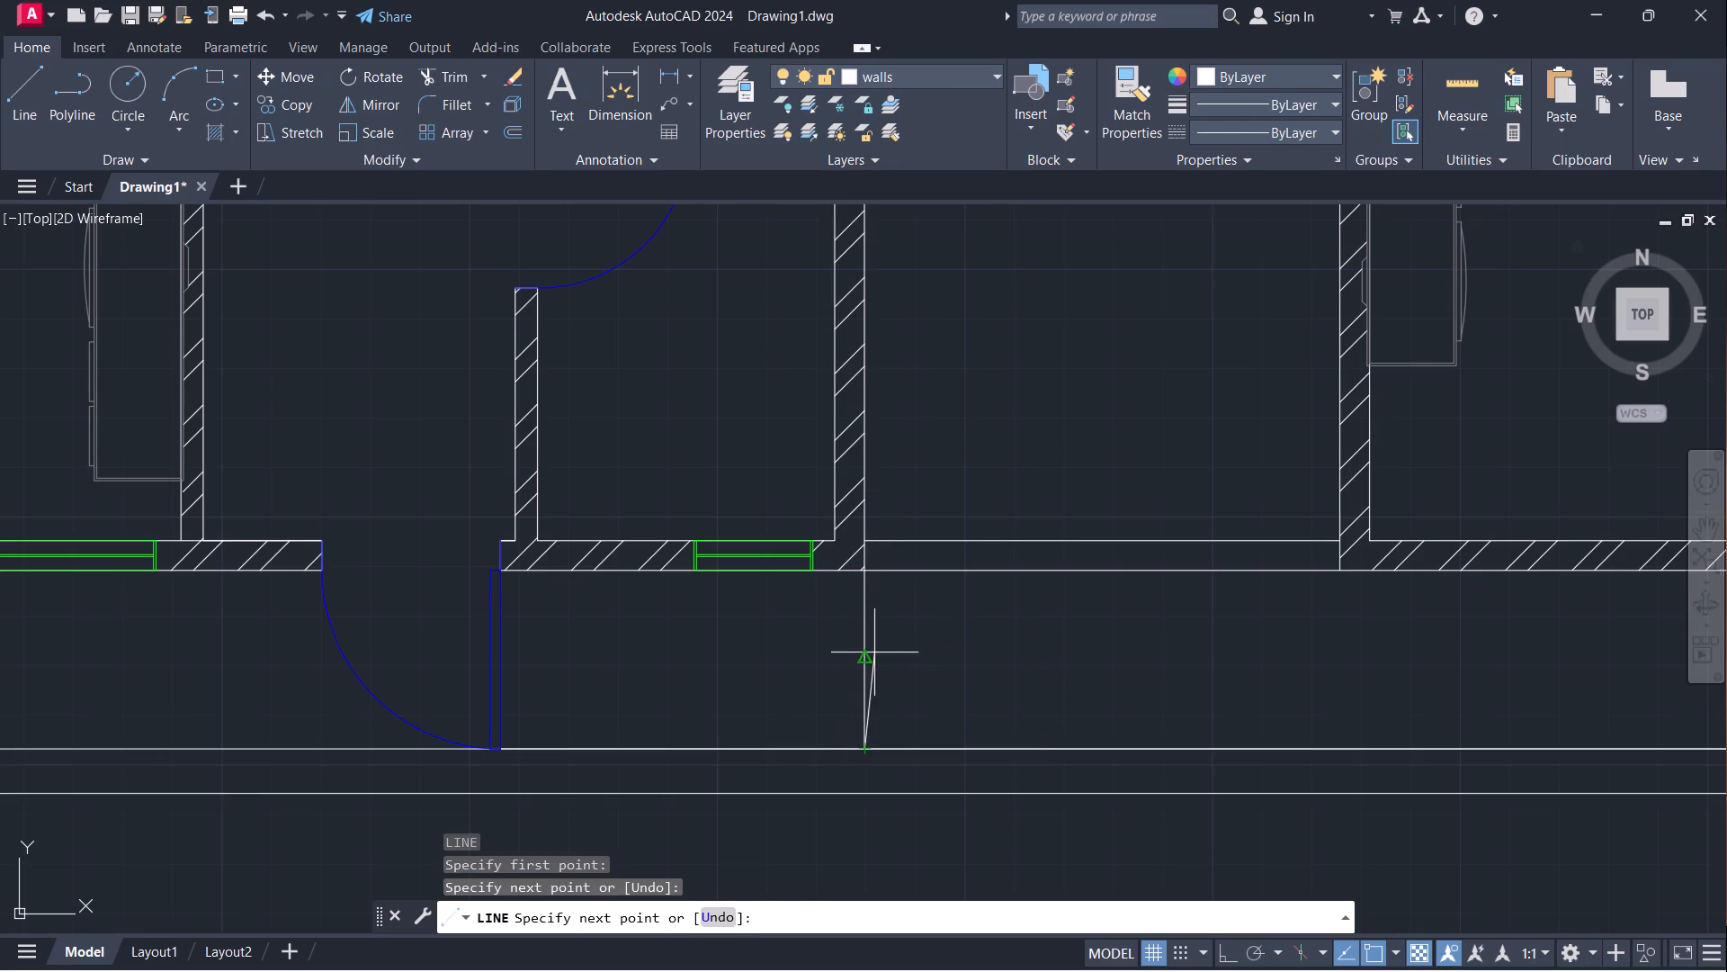
{"action": "key", "text": "Escape"}
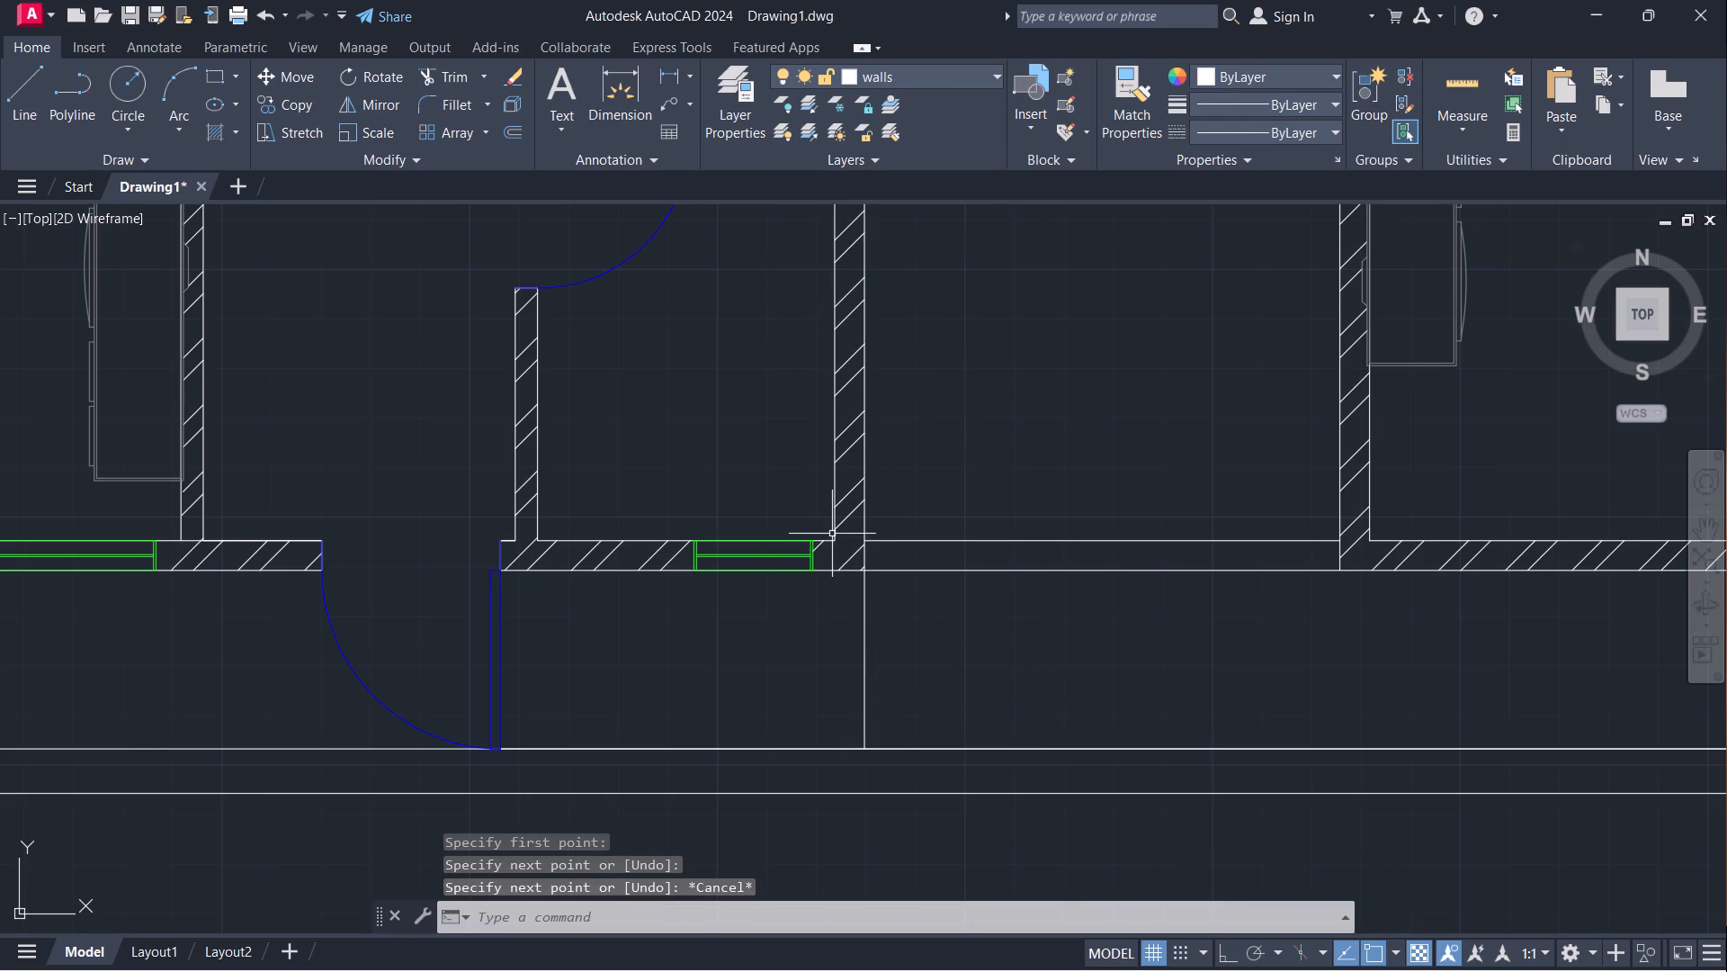
Extend the other face of the left corridor wall and both faces of the right one down to the inner boundary line.
{"action": "type", "text": "ex"}
{"action": "key", "text": "Return"}
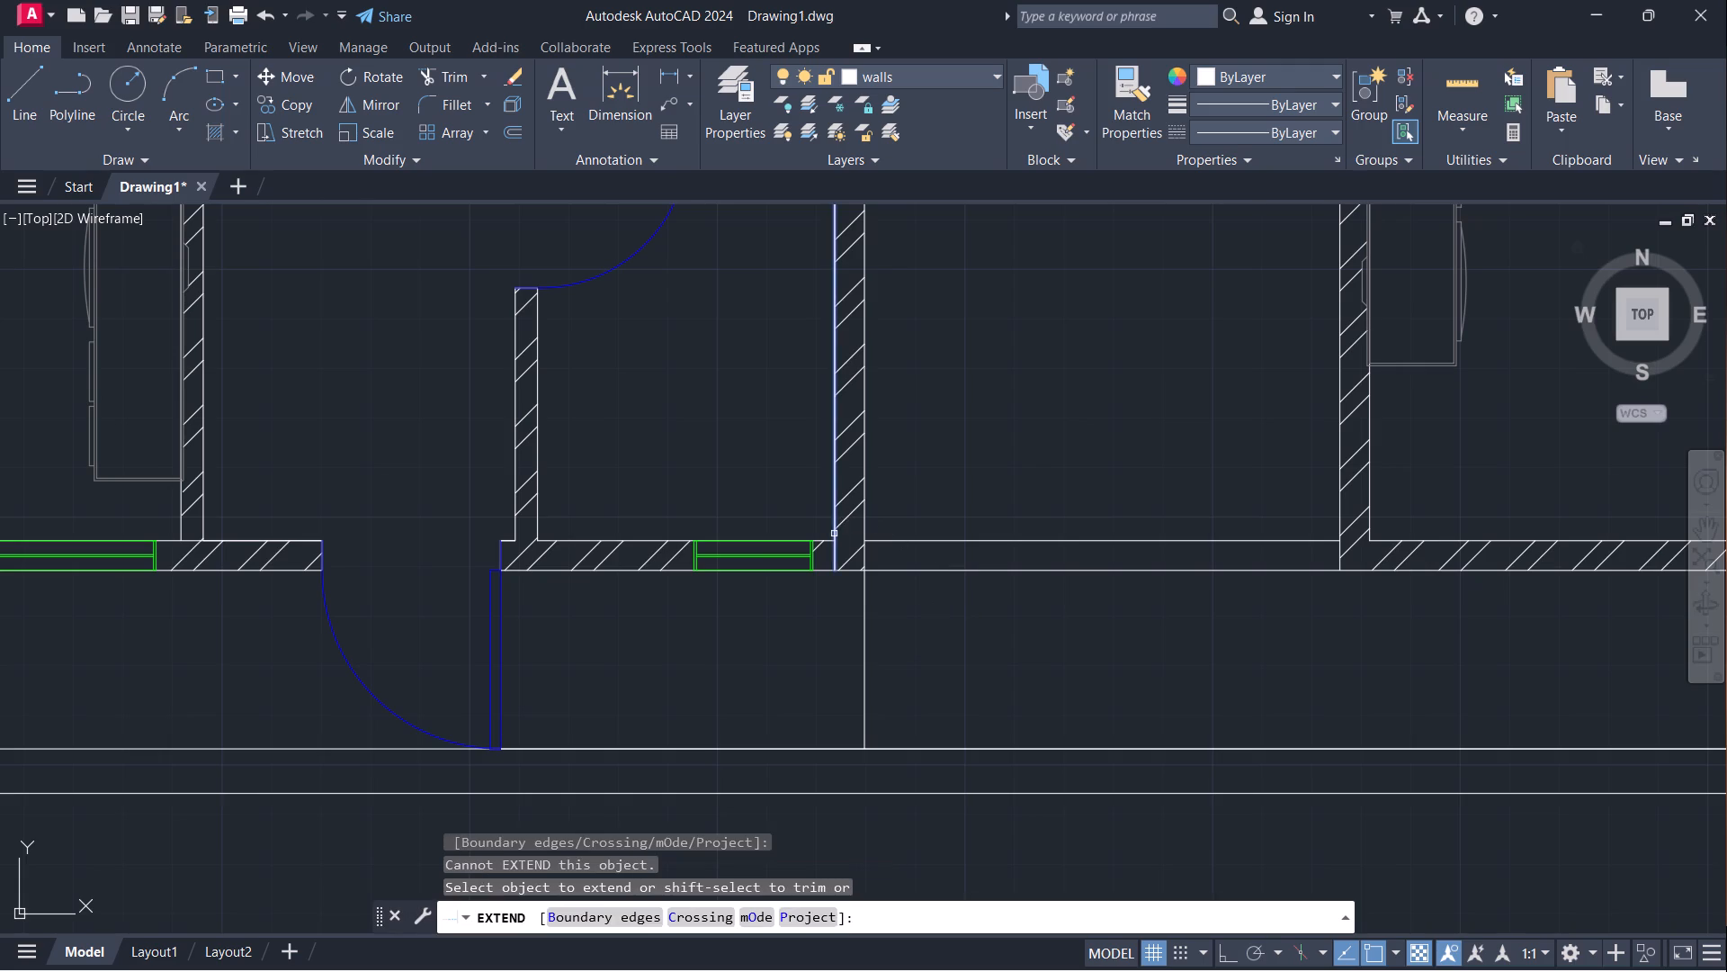
{"action": "left_click", "coordinate": [834, 534]}
{"action": "left_click", "coordinate": [837, 556]}
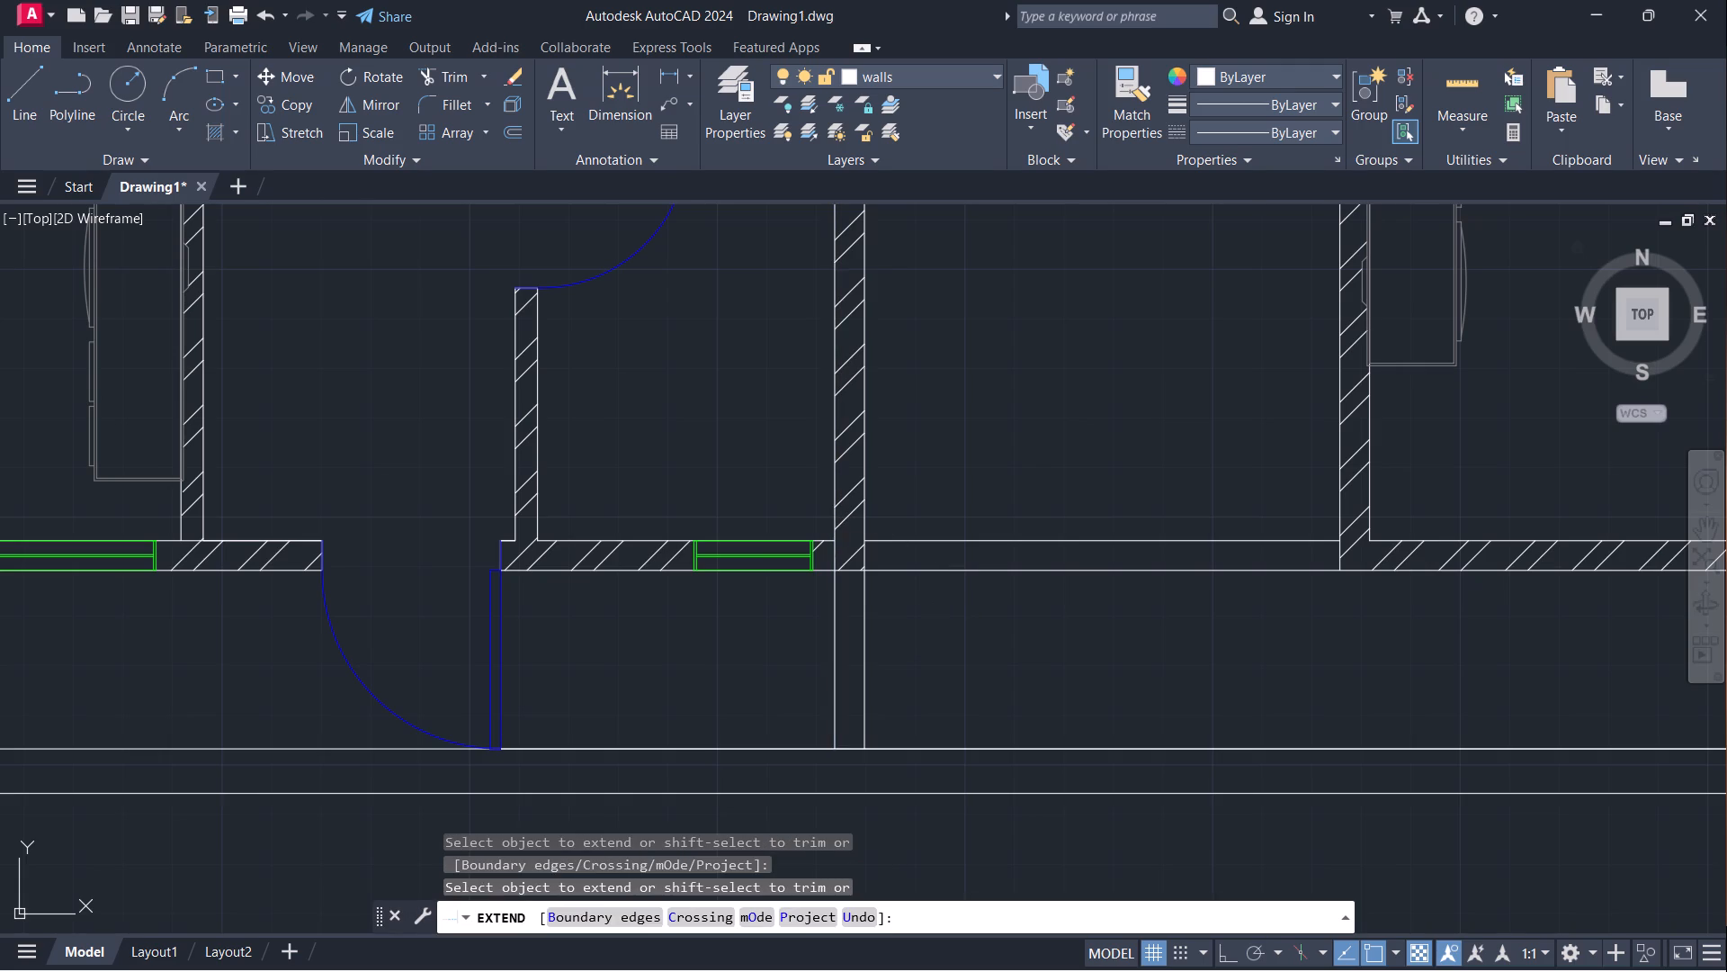
{"action": "left_click", "coordinate": [1338, 553]}
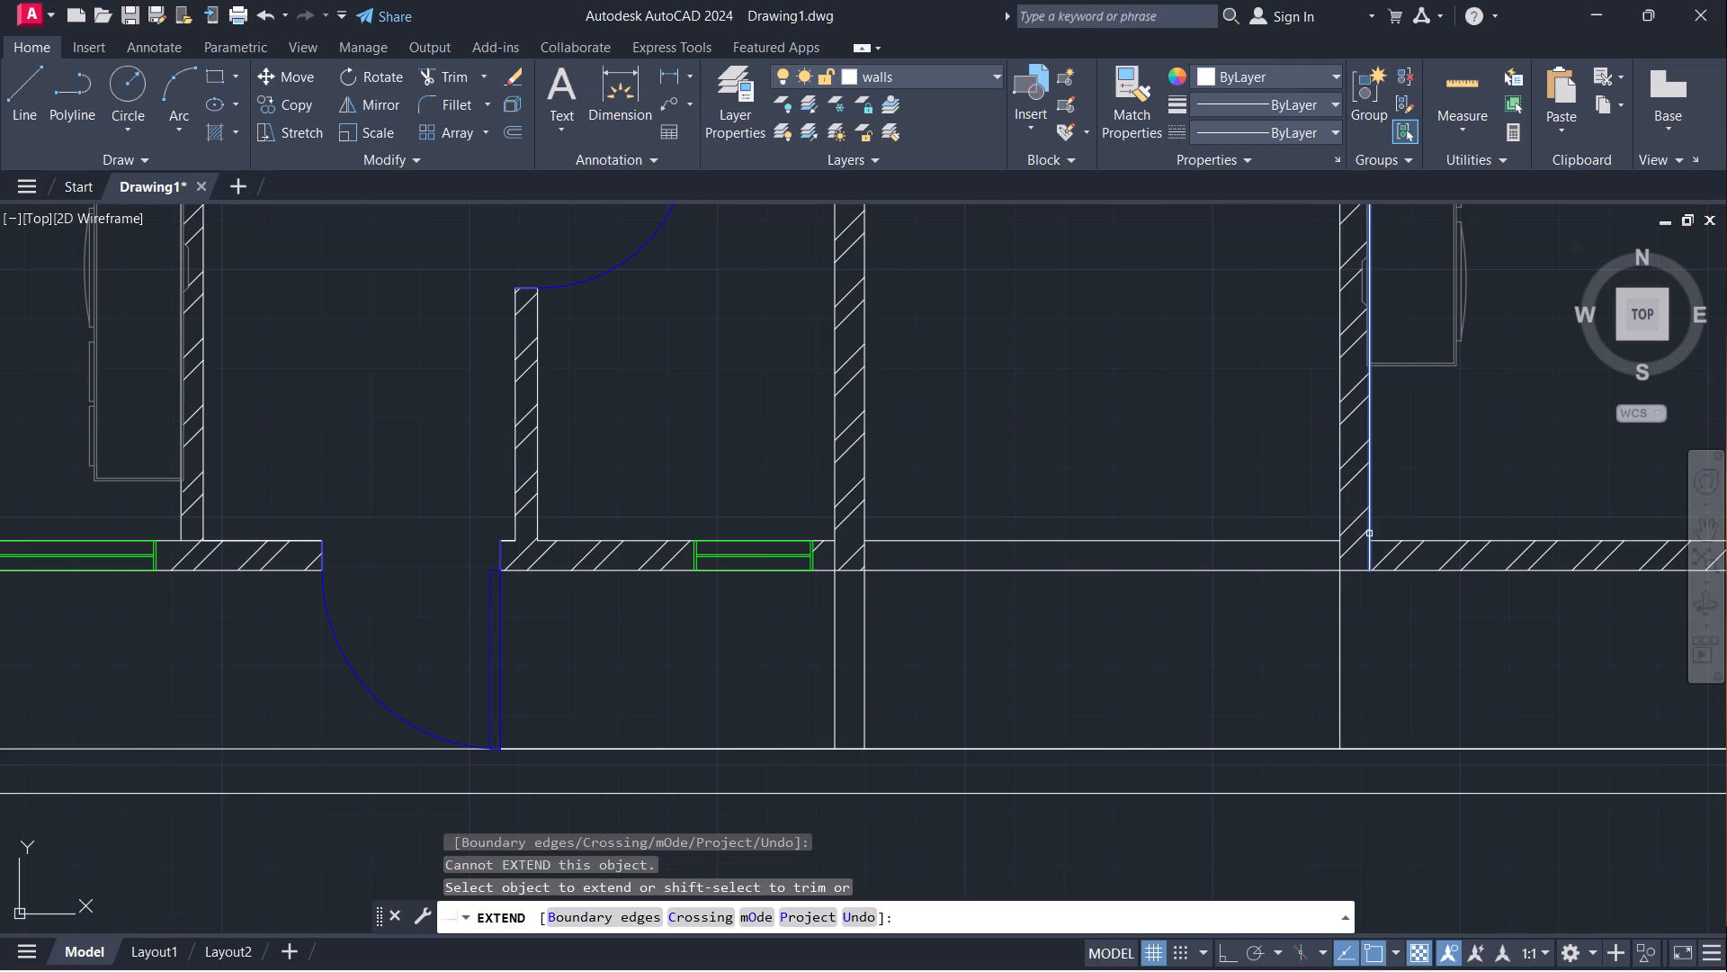
{"action": "left_click", "coordinate": [1369, 534]}
{"action": "left_click", "coordinate": [1371, 555]}
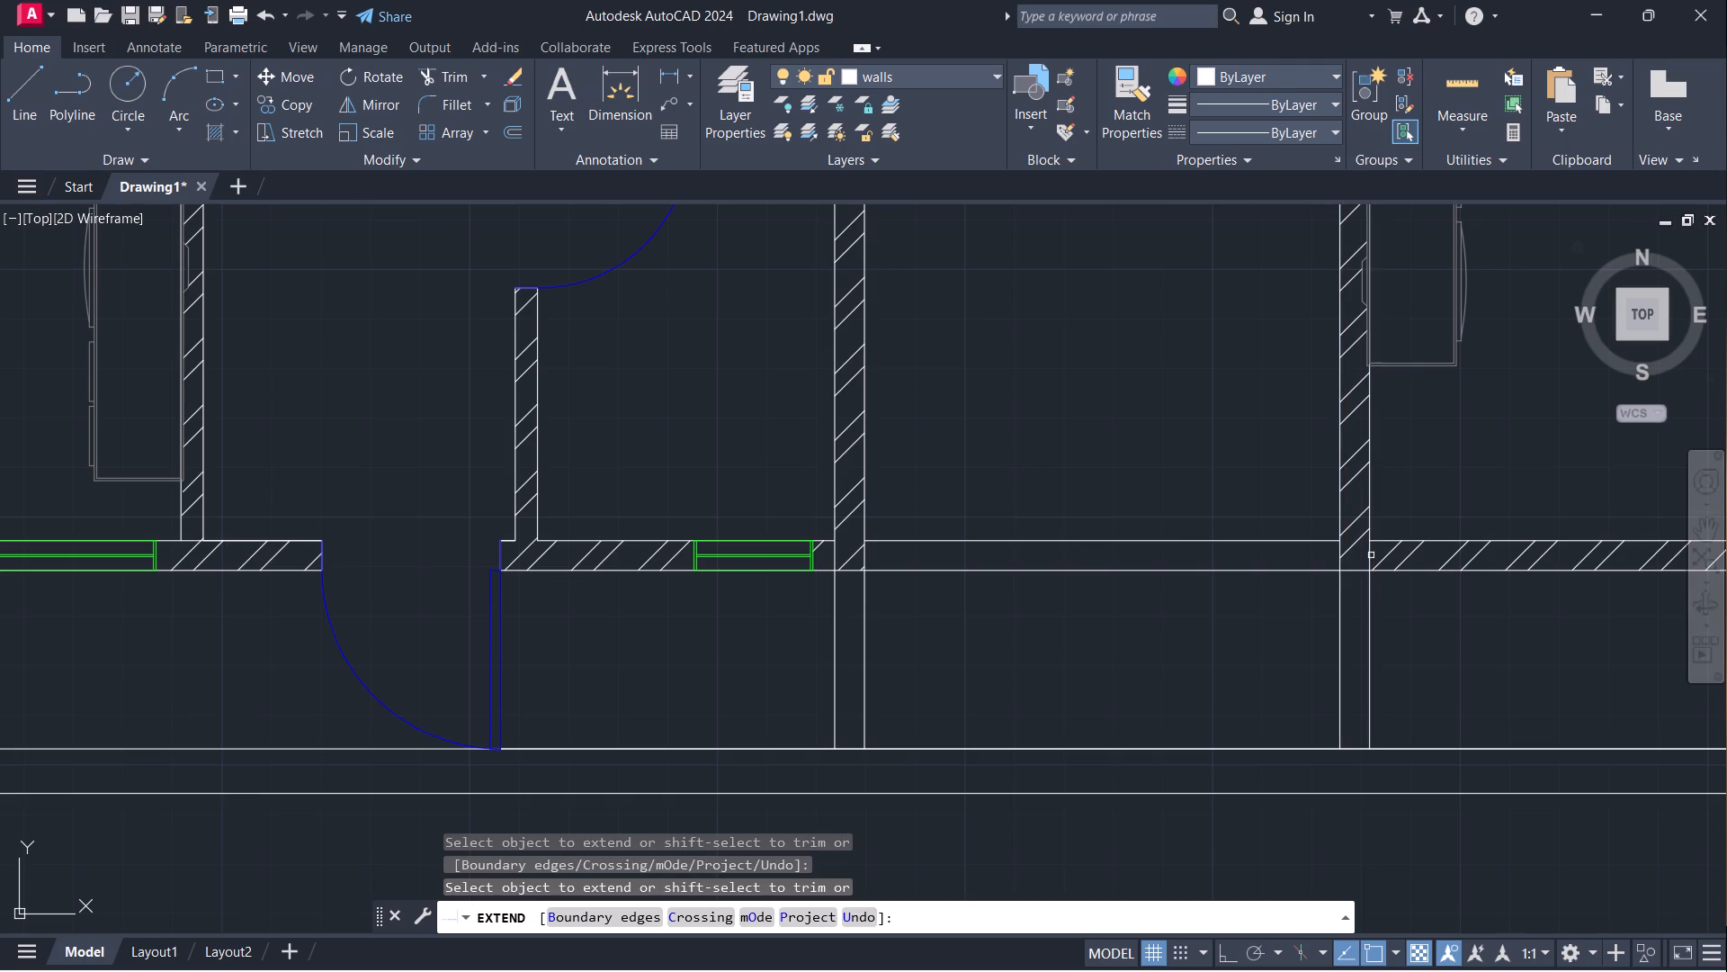
At the plan's upper end, extend the left corridor wall's room-side face to the inner boundary line and its corridor-side face to the outer one.
{"action": "scroll", "coordinate": [1005, 634], "scroll_direction": "down", "scroll_amount": 1}
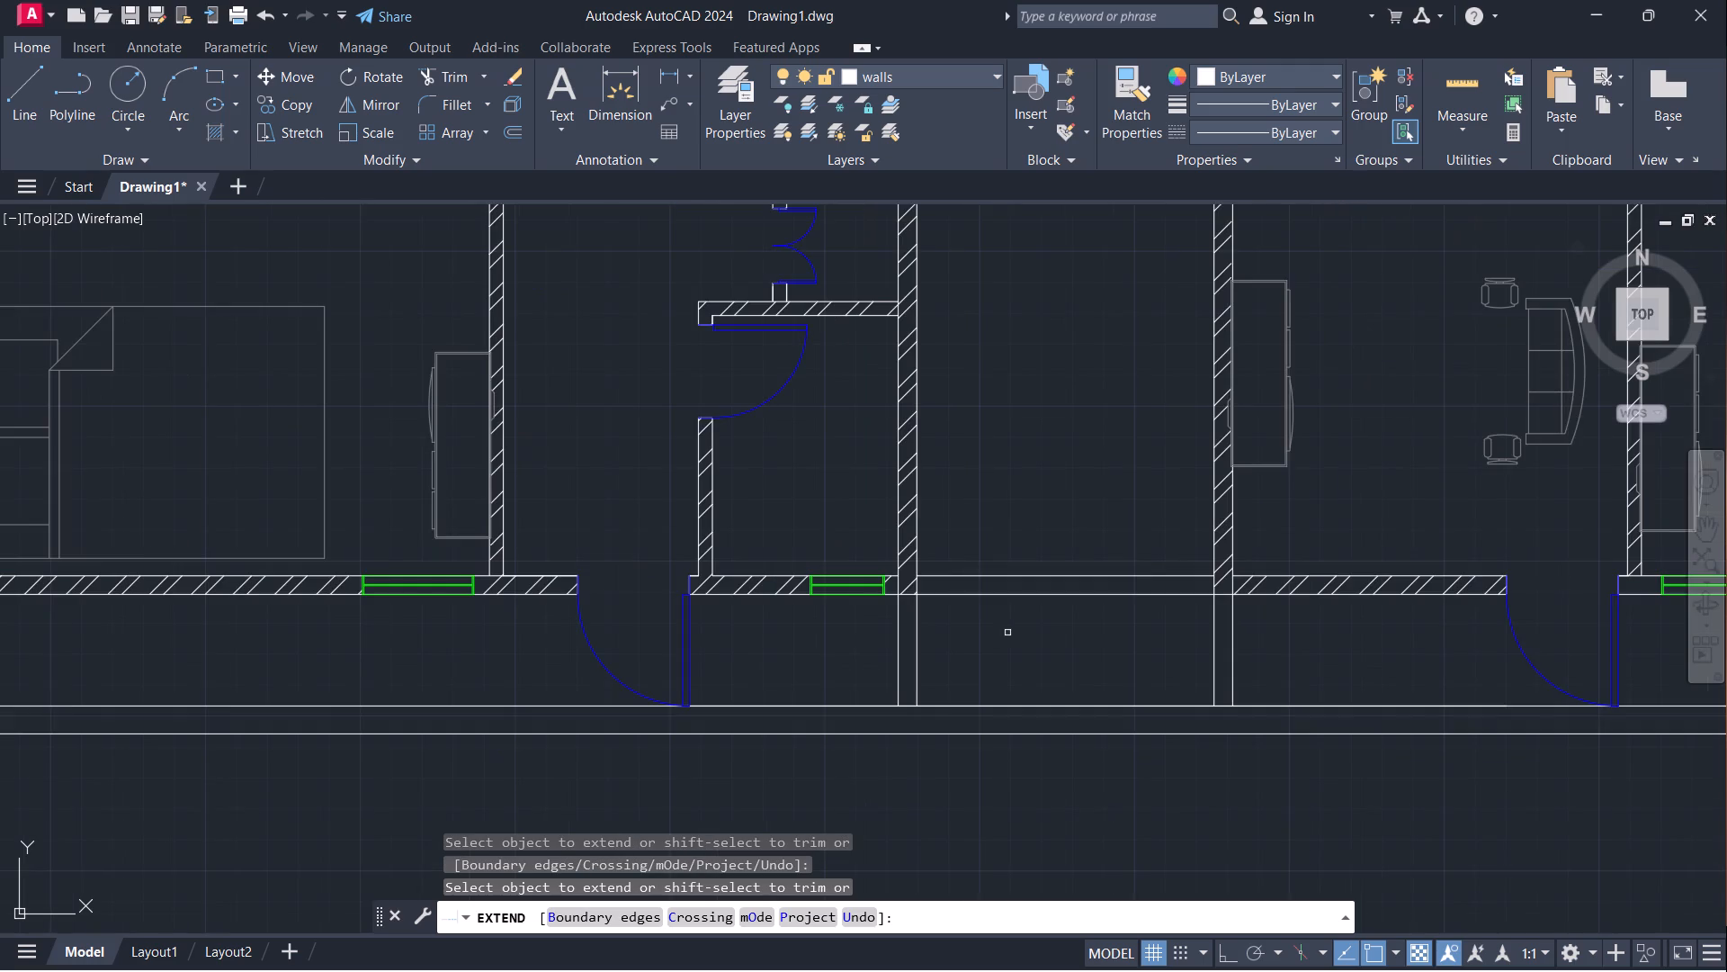
{"action": "middle_click_drag", "start_coordinate": [1008, 640], "coordinate": [858, 764]}
{"action": "scroll", "coordinate": [926, 596], "scroll_direction": "down", "scroll_amount": 1}
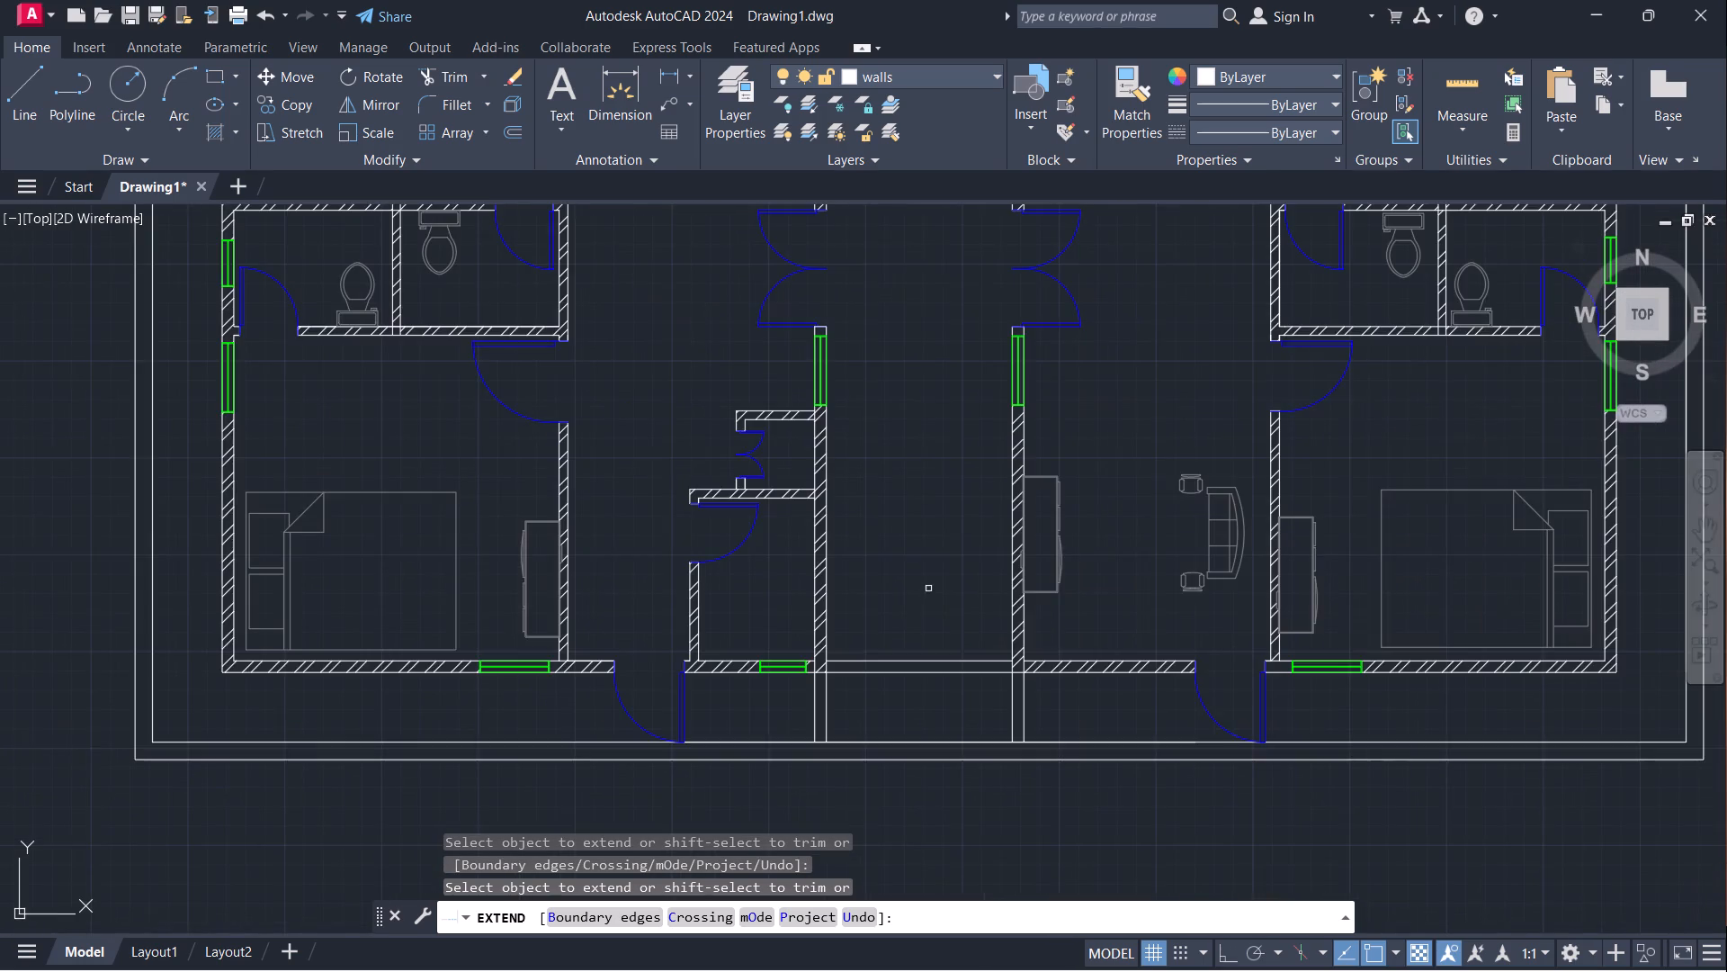
{"action": "scroll", "coordinate": [926, 538], "scroll_direction": "down", "scroll_amount": 1}
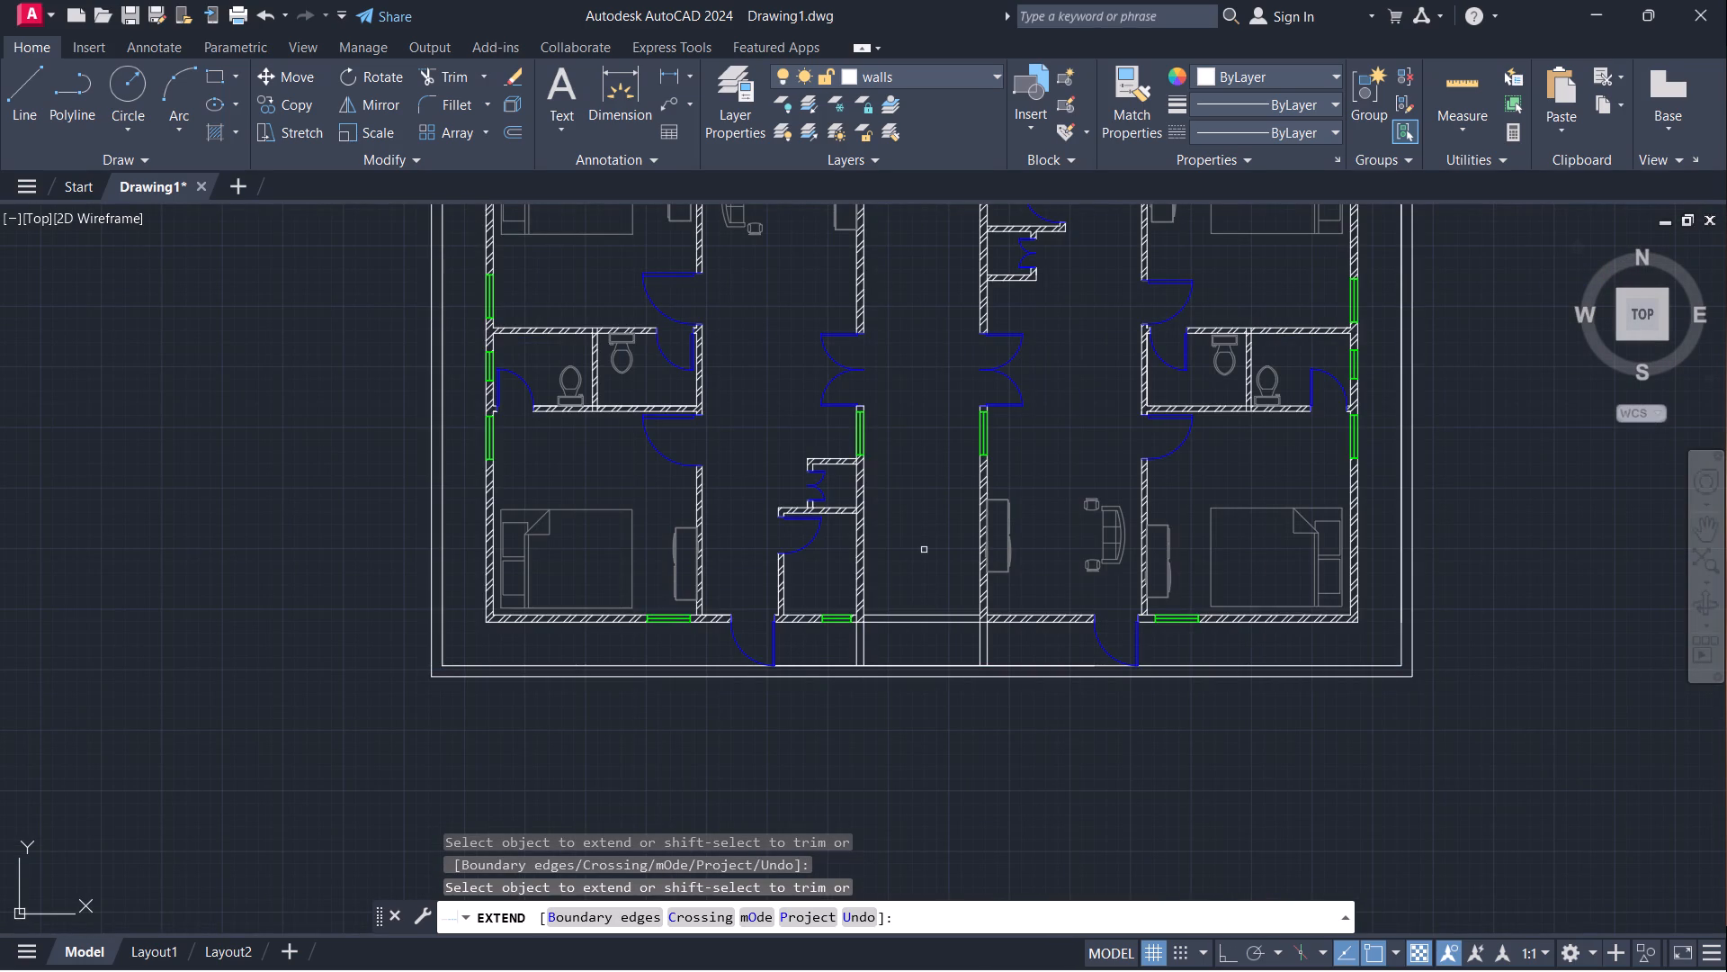
{"action": "middle_click_drag", "start_coordinate": [933, 499], "coordinate": [826, 891]}
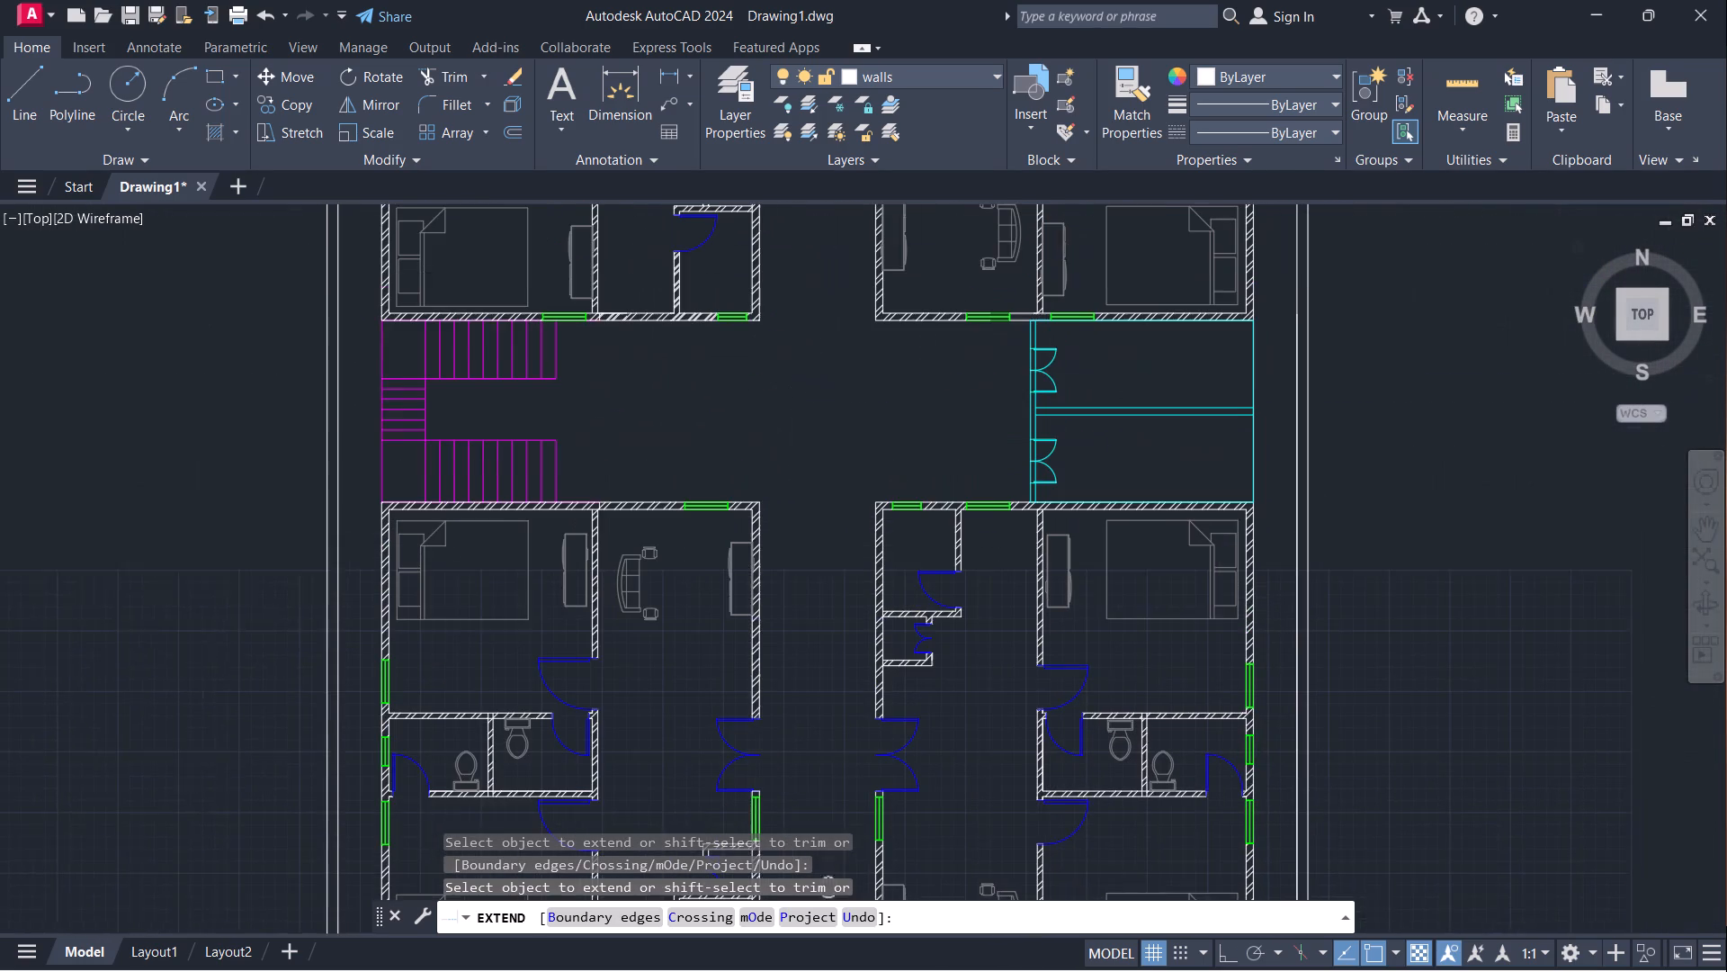
{"action": "middle_click_drag", "start_coordinate": [826, 891], "coordinate": [833, 886]}
{"action": "middle_click_drag", "start_coordinate": [817, 472], "coordinate": [684, 971]}
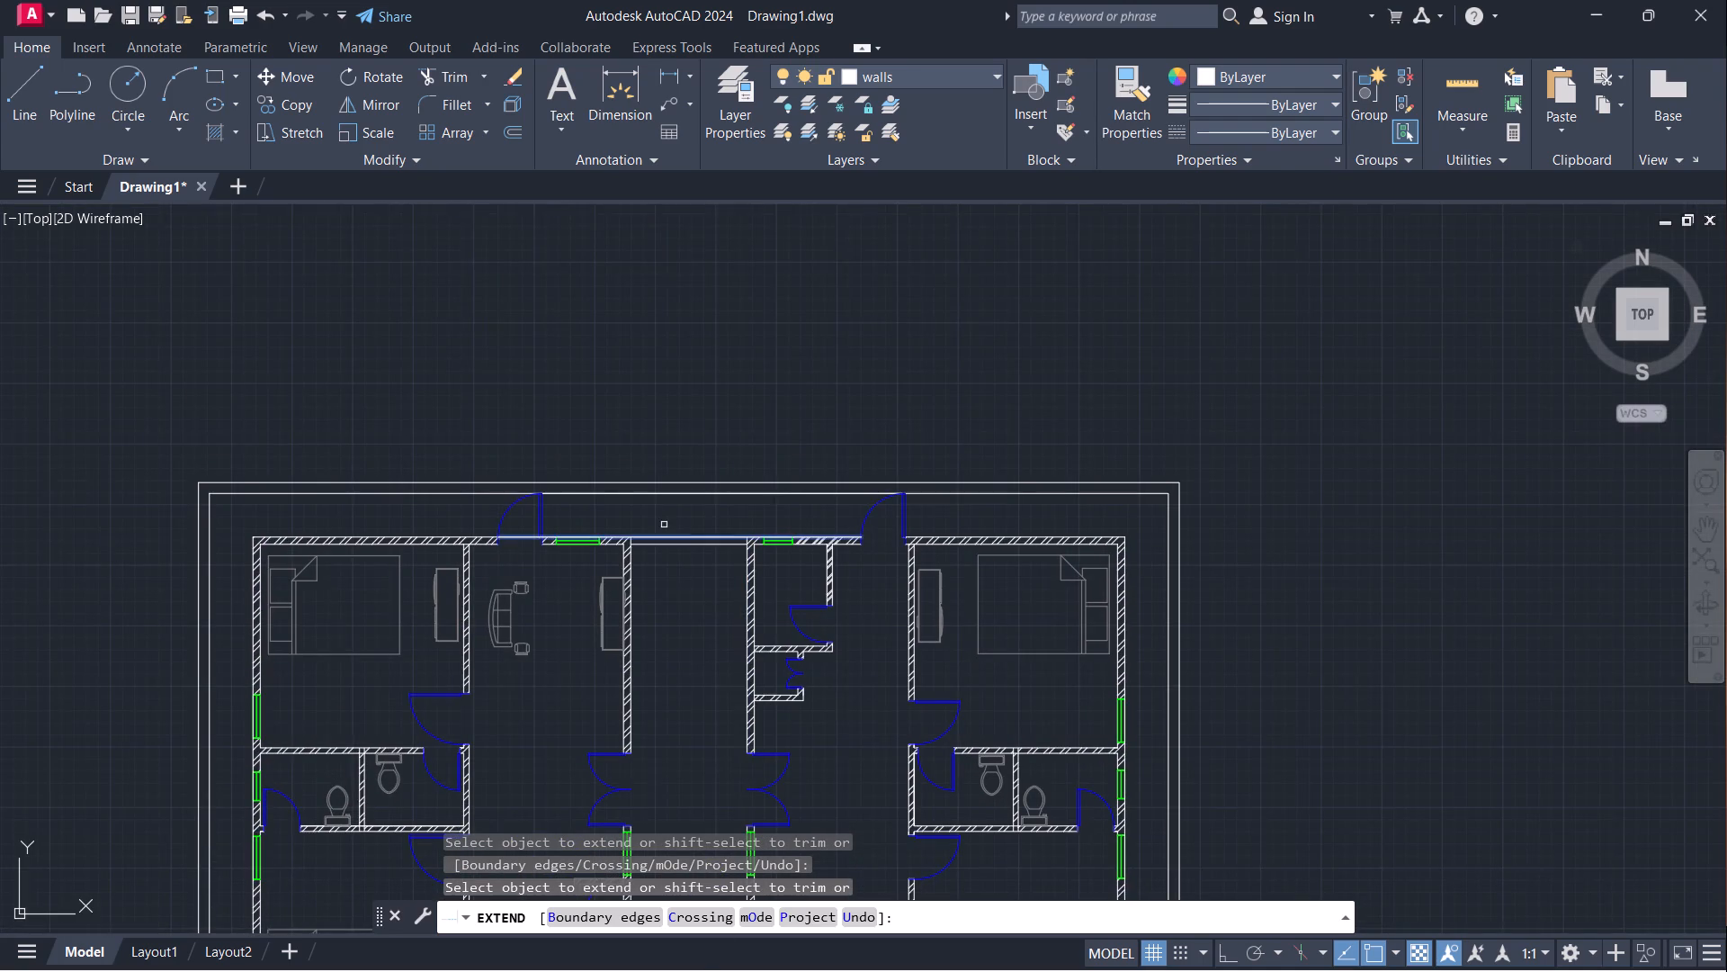
{"action": "scroll", "coordinate": [650, 519], "scroll_direction": "up", "scroll_amount": 3}
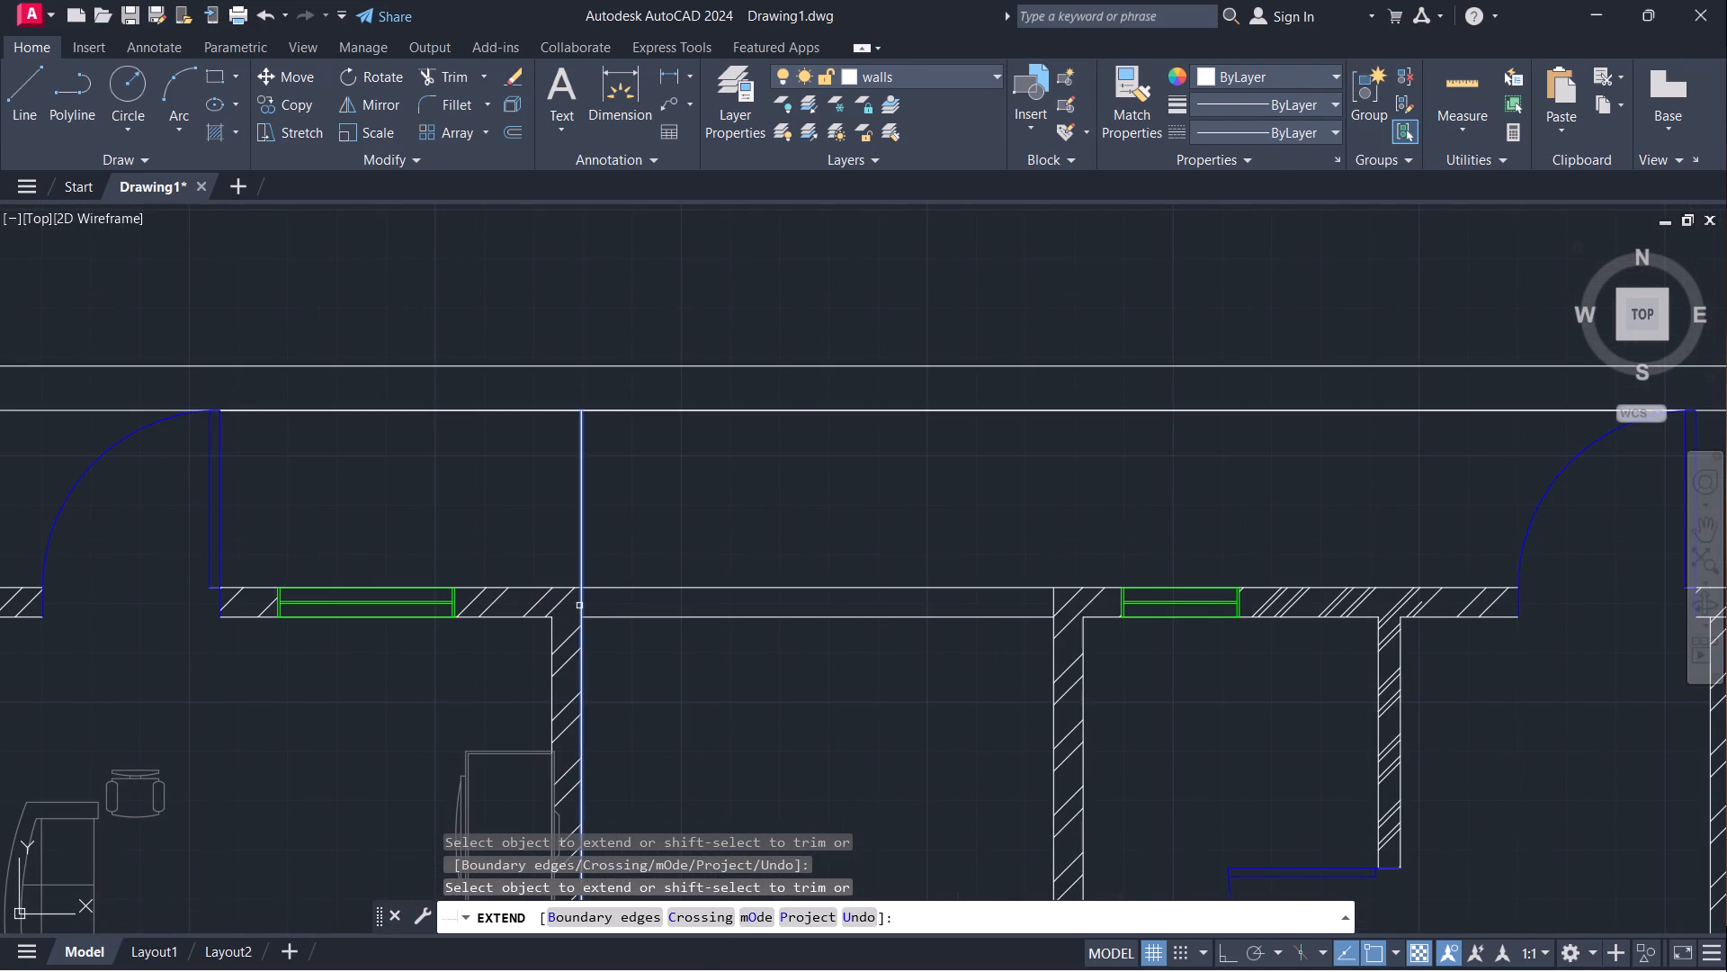
{"action": "left_click", "coordinate": [578, 605]}
{"action": "left_click", "coordinate": [550, 625]}
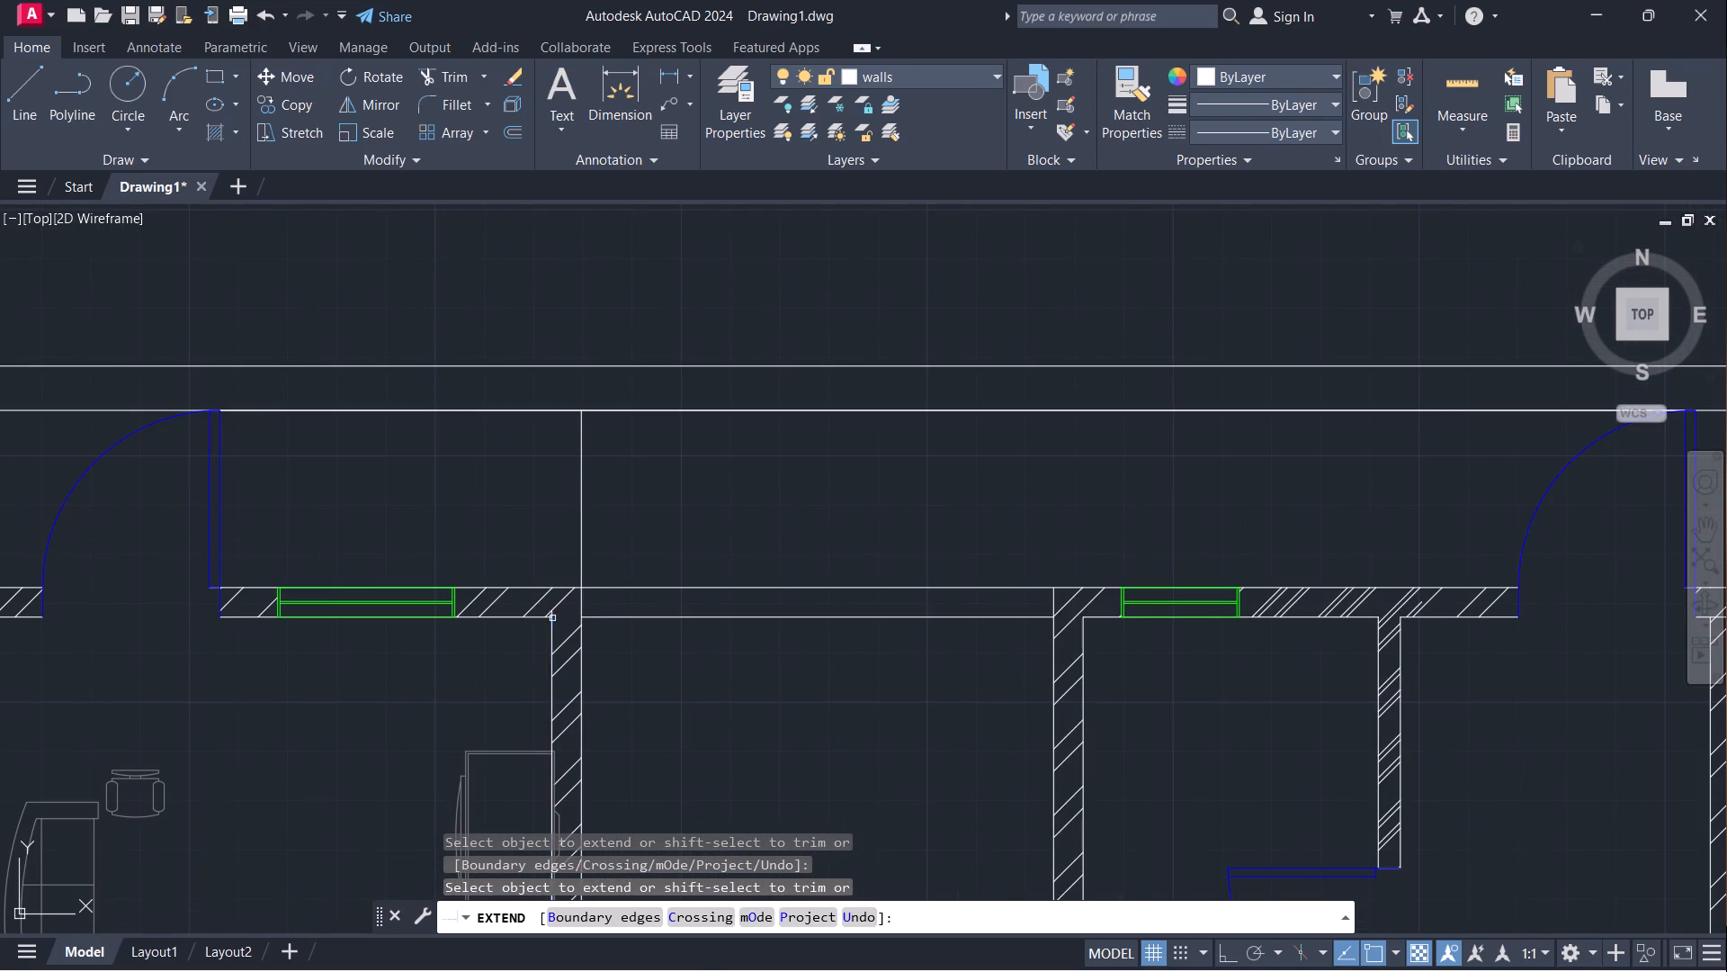
{"action": "left_click", "coordinate": [551, 616]}
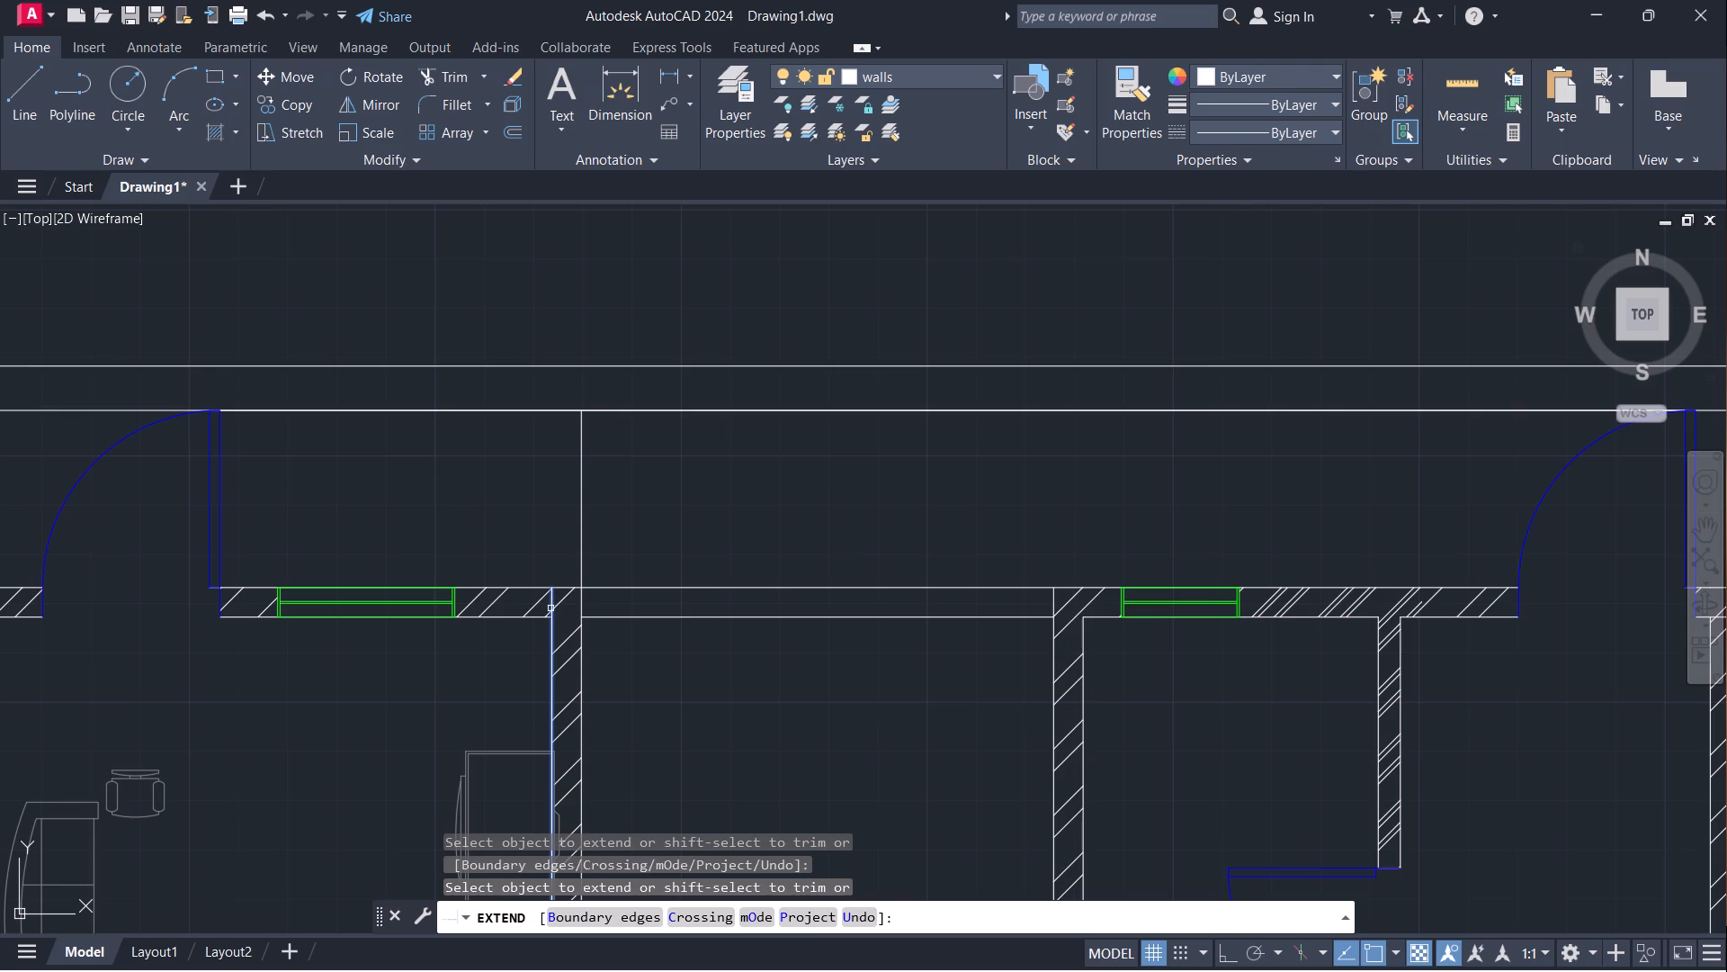
{"action": "left_click", "coordinate": [550, 602]}
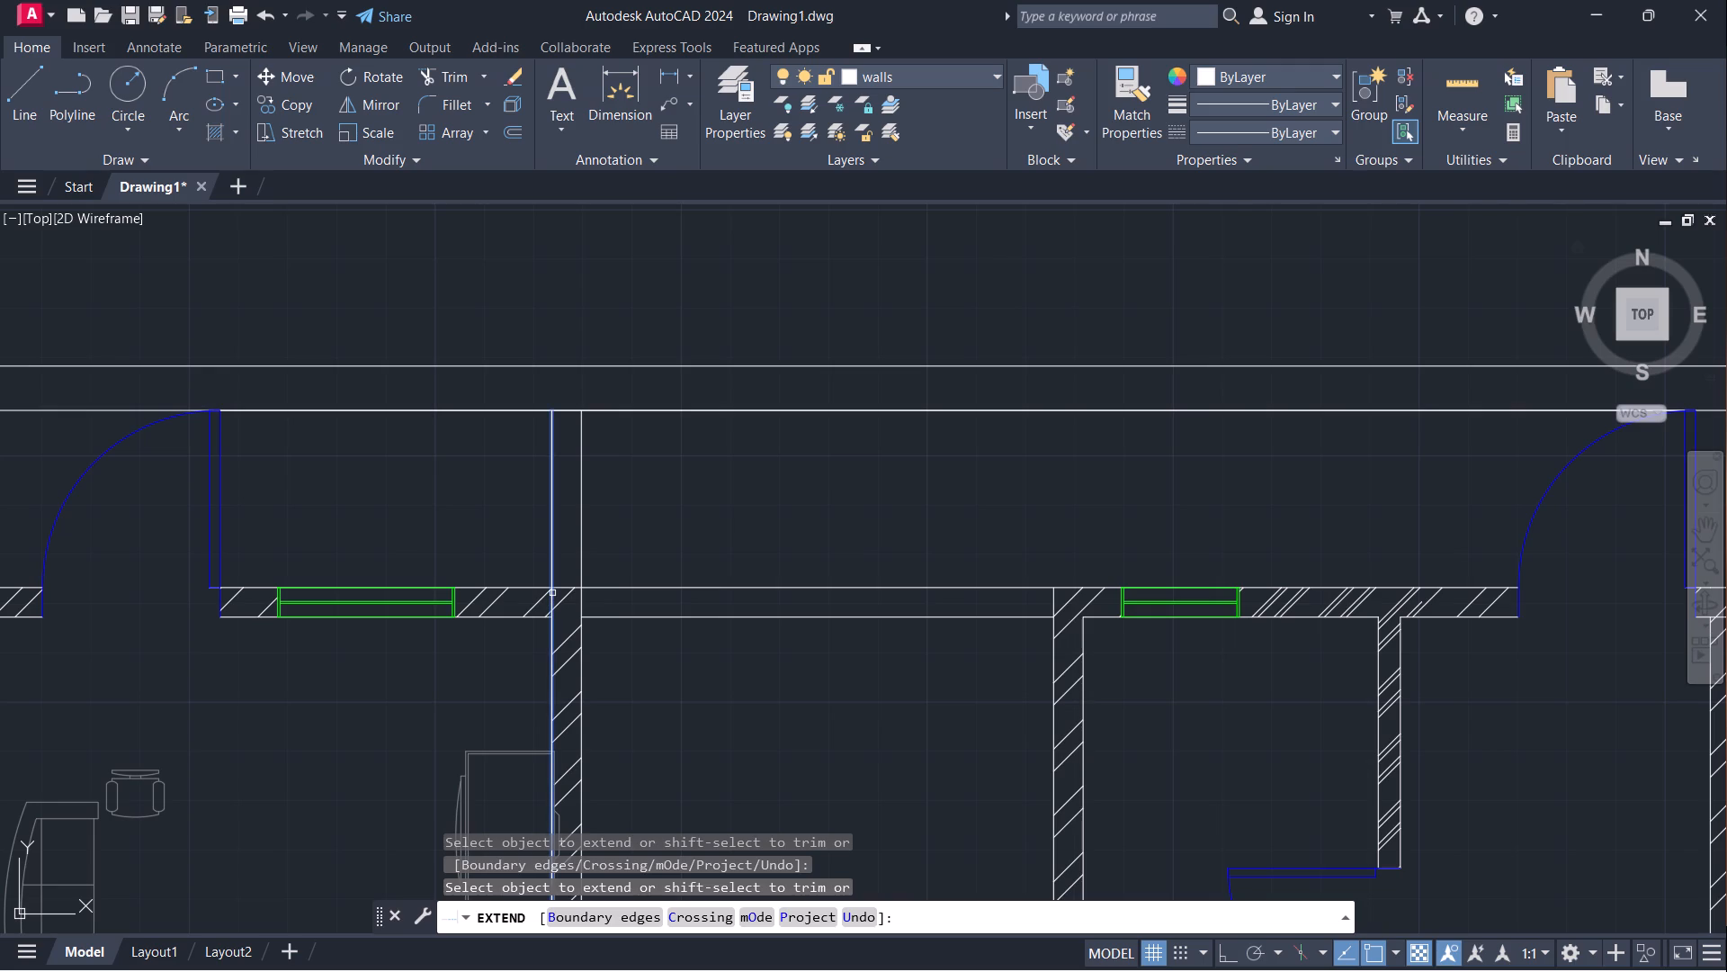
{"action": "left_click", "coordinate": [552, 593]}
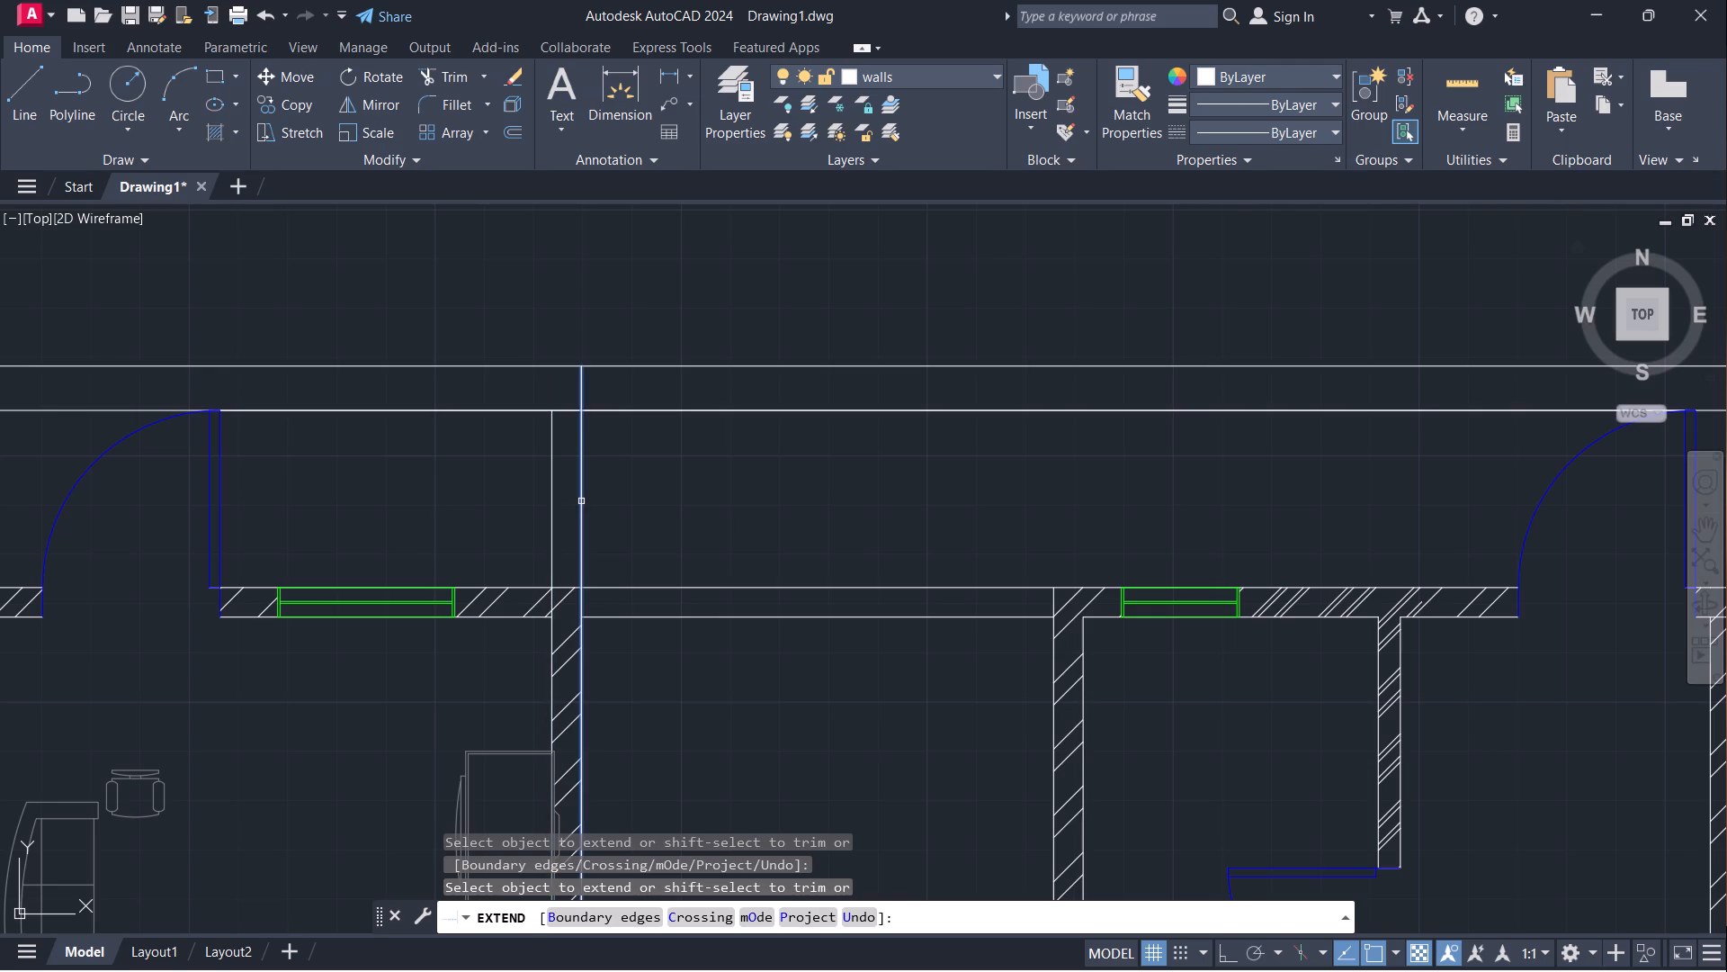
{"action": "left_click", "coordinate": [581, 501]}
Extend the right corridor wall's corridor-side face up to the outer boundary line and its room-side face to the inner one.
{"action": "scroll", "coordinate": [811, 477], "scroll_direction": "down", "scroll_amount": 1}
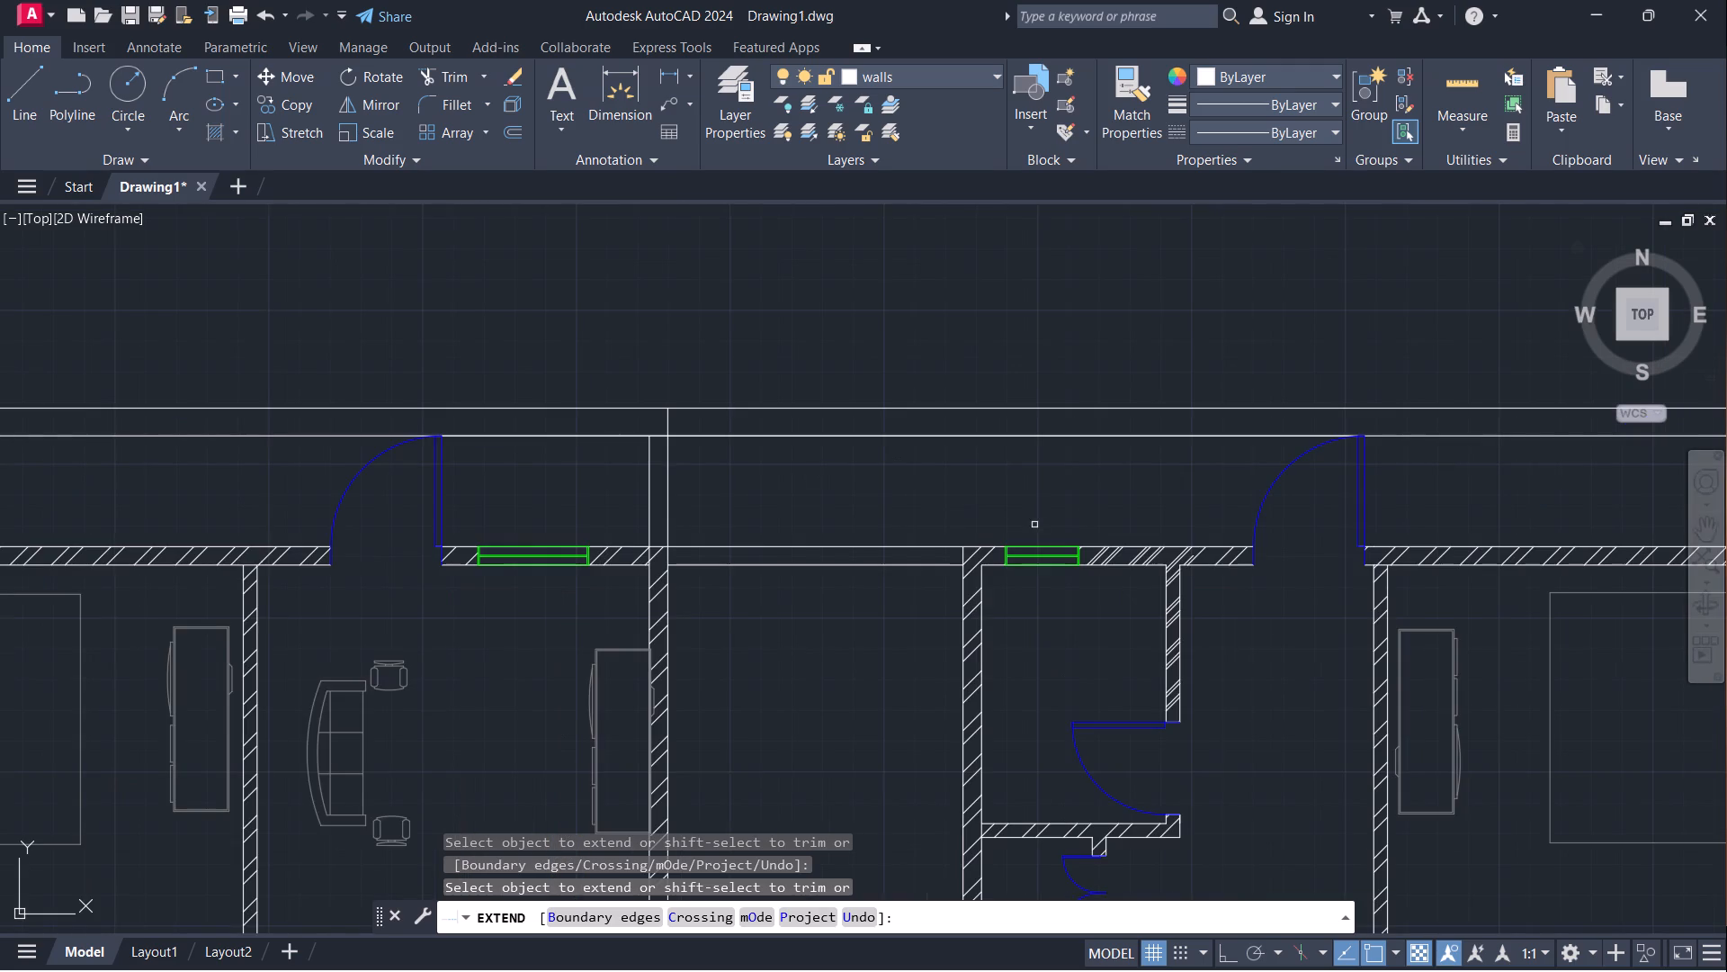
{"action": "left_click", "coordinate": [962, 561]}
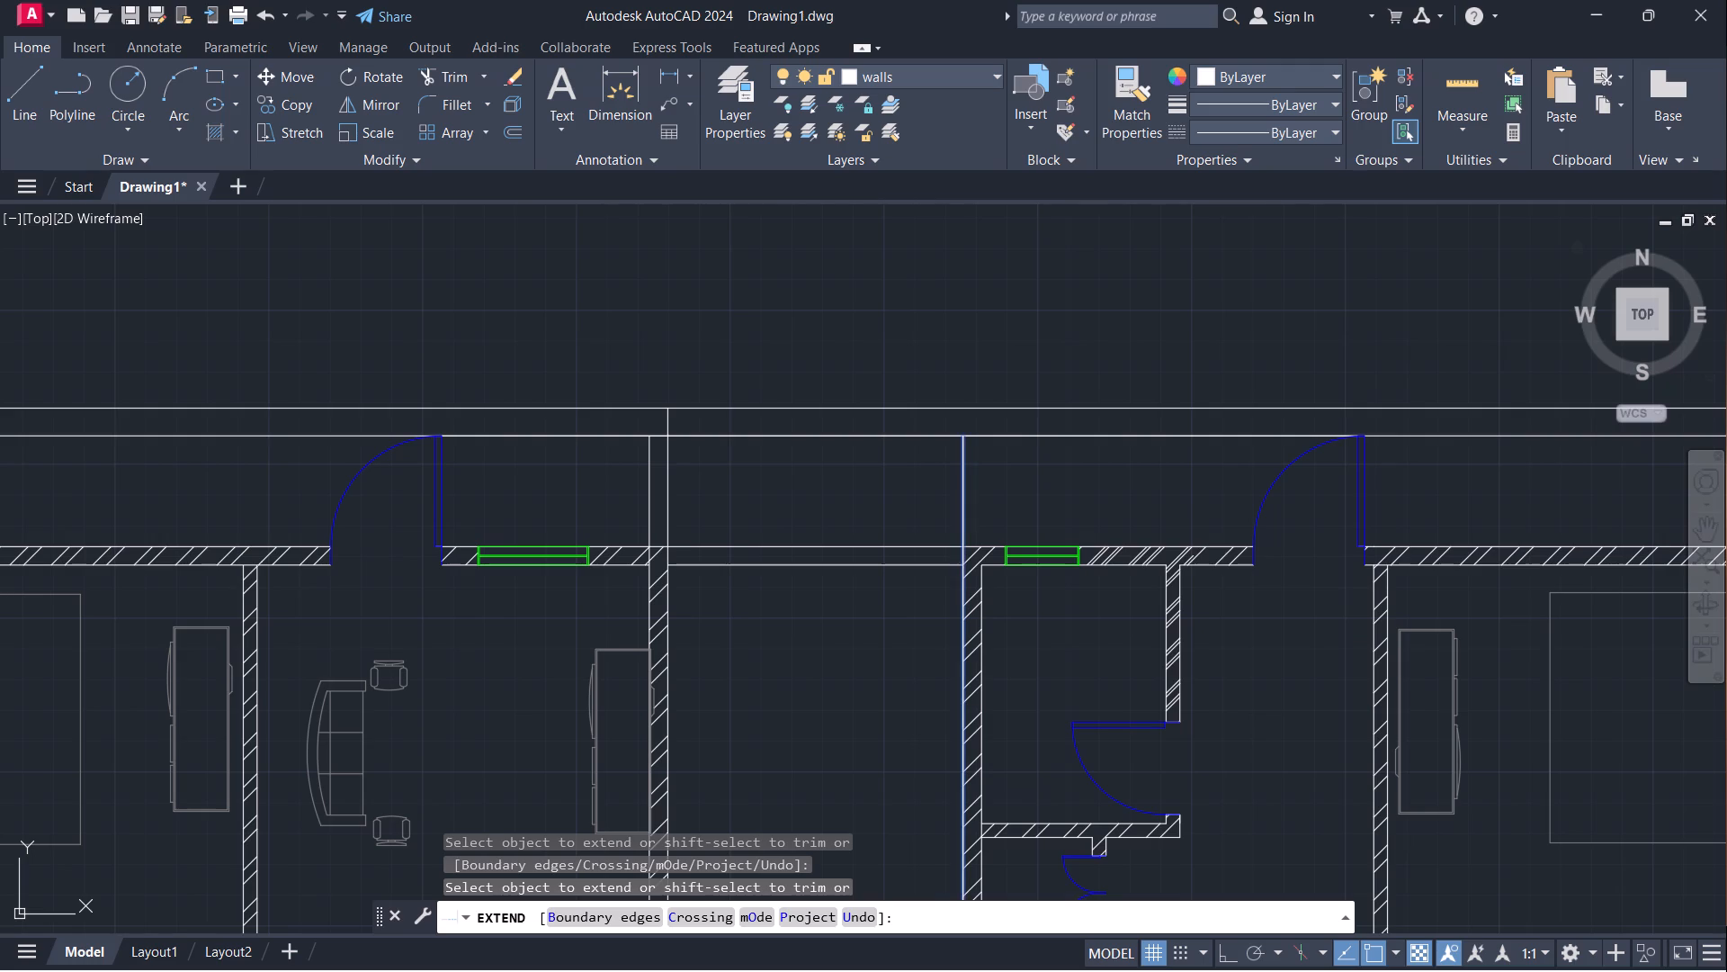
{"action": "left_click", "coordinate": [963, 509]}
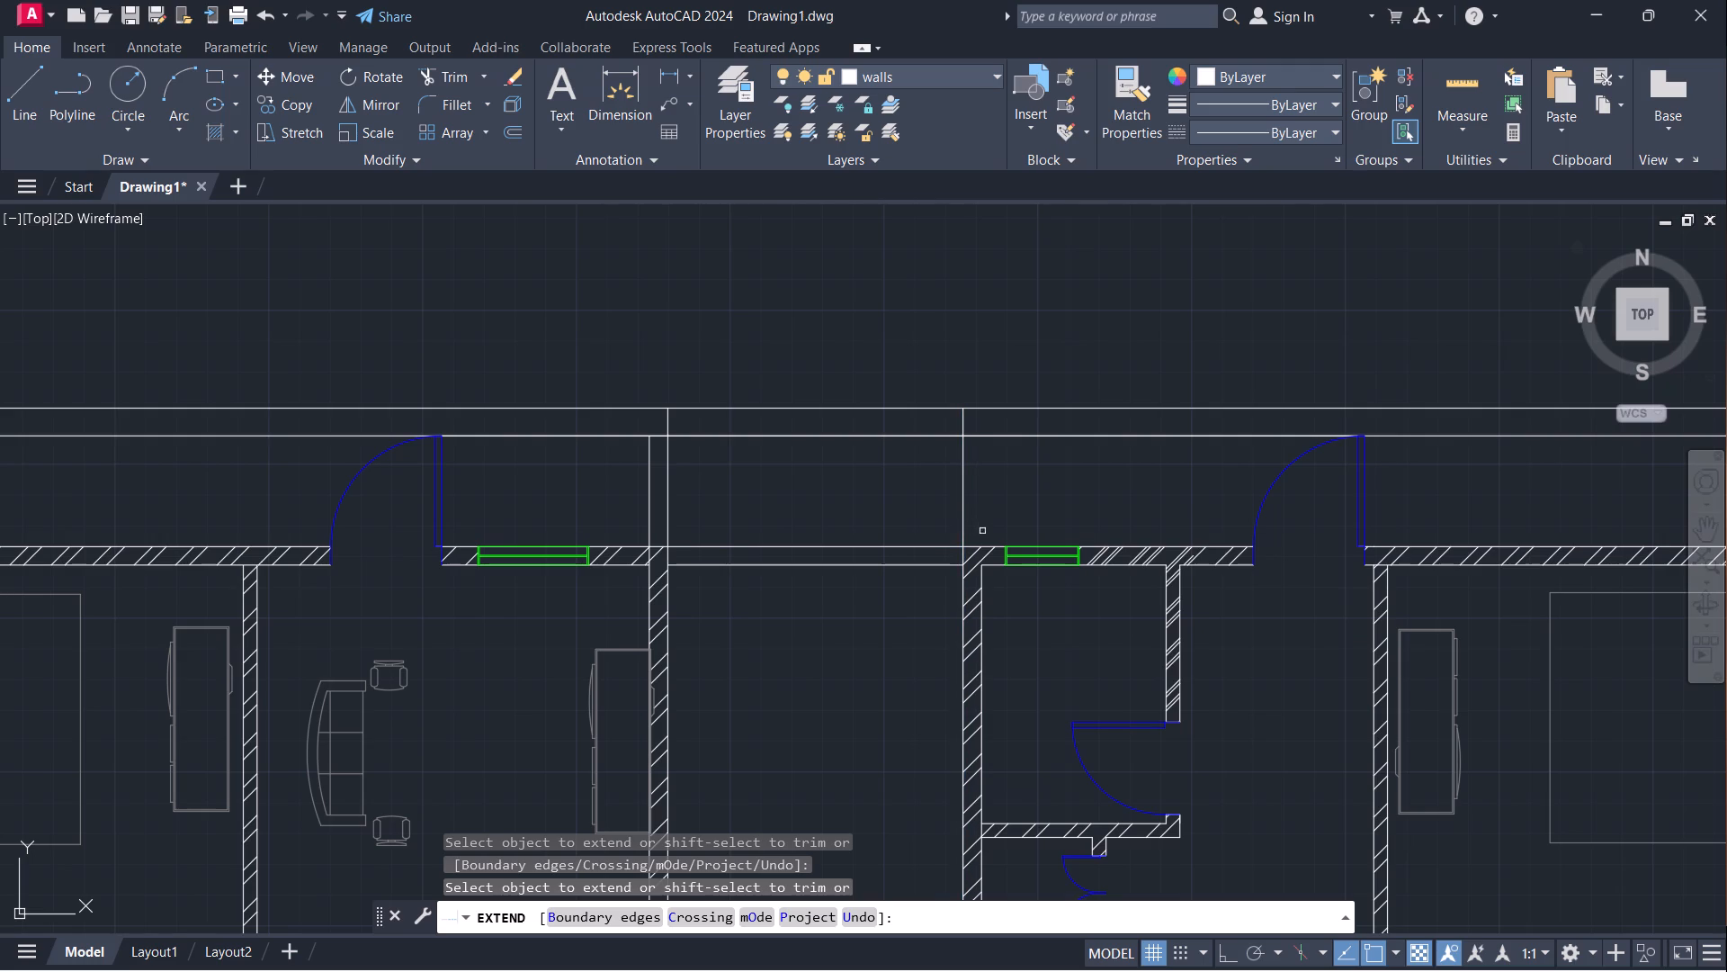
{"action": "left_click", "coordinate": [983, 564]}
{"action": "left_click", "coordinate": [982, 584]}
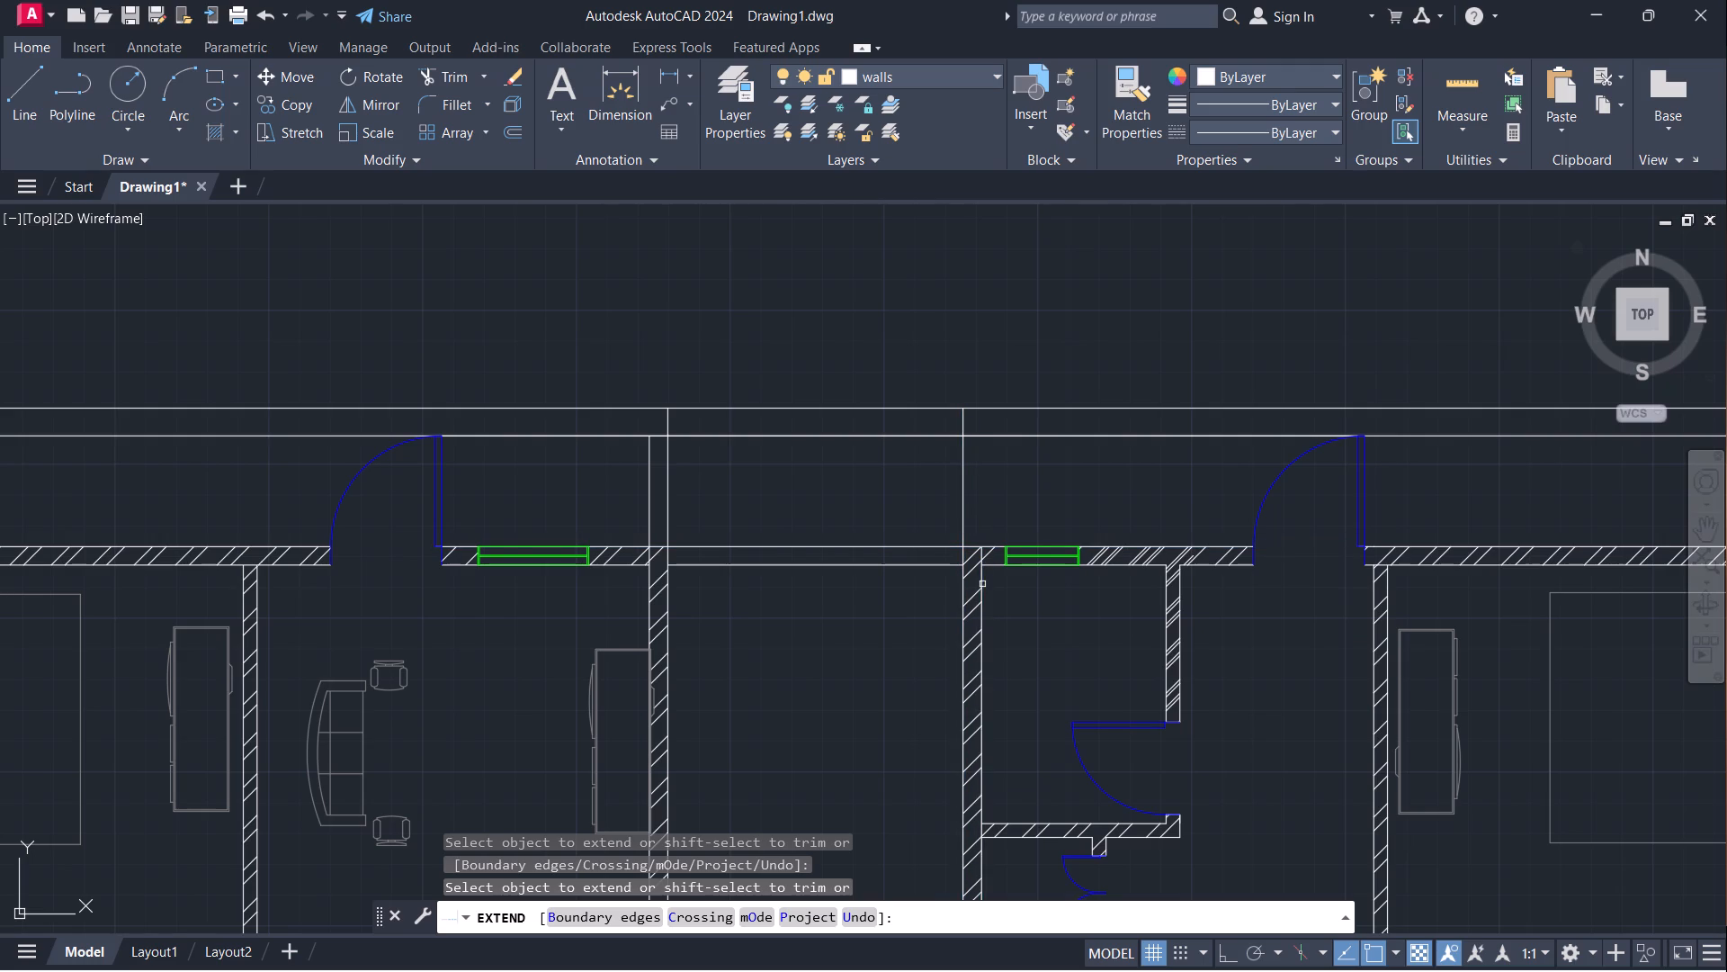
{"action": "left_click", "coordinate": [979, 562]}
{"action": "key", "text": "Escape"}
{"action": "scroll", "coordinate": [765, 570], "scroll_direction": "down", "scroll_amount": 1}
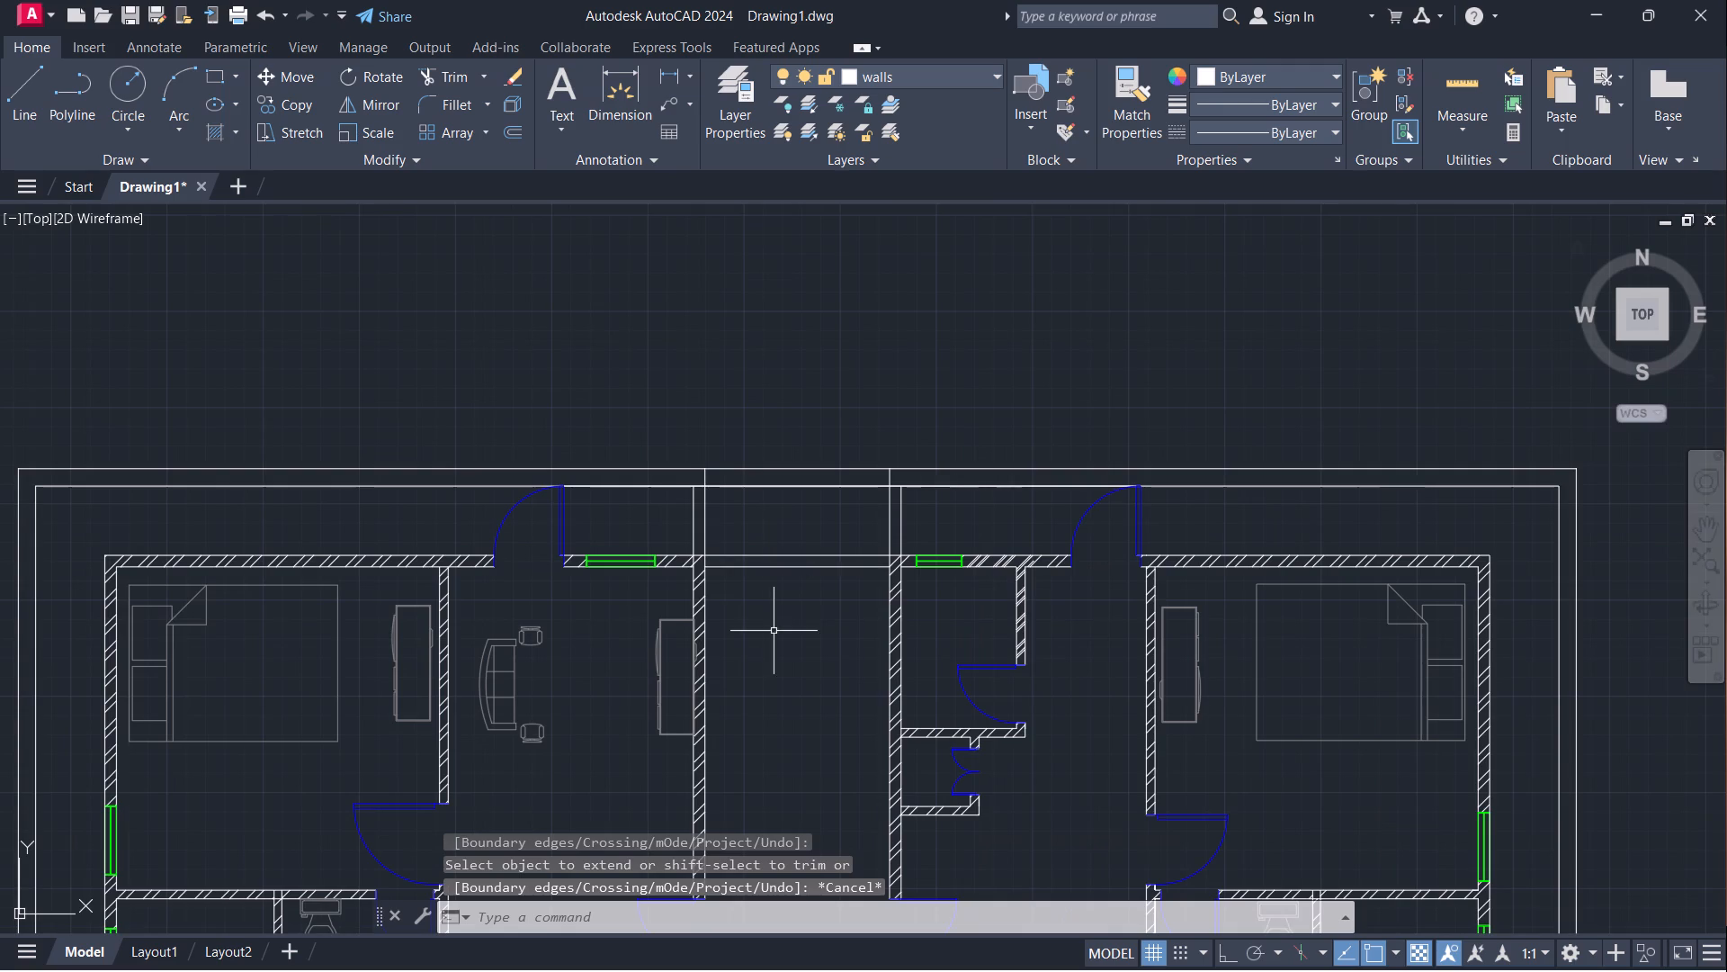
Trim away the building wall lines crossing the central corridor at the plan's upper and lower ends.
{"action": "middle_click_drag", "start_coordinate": [776, 634], "coordinate": [841, 503]}
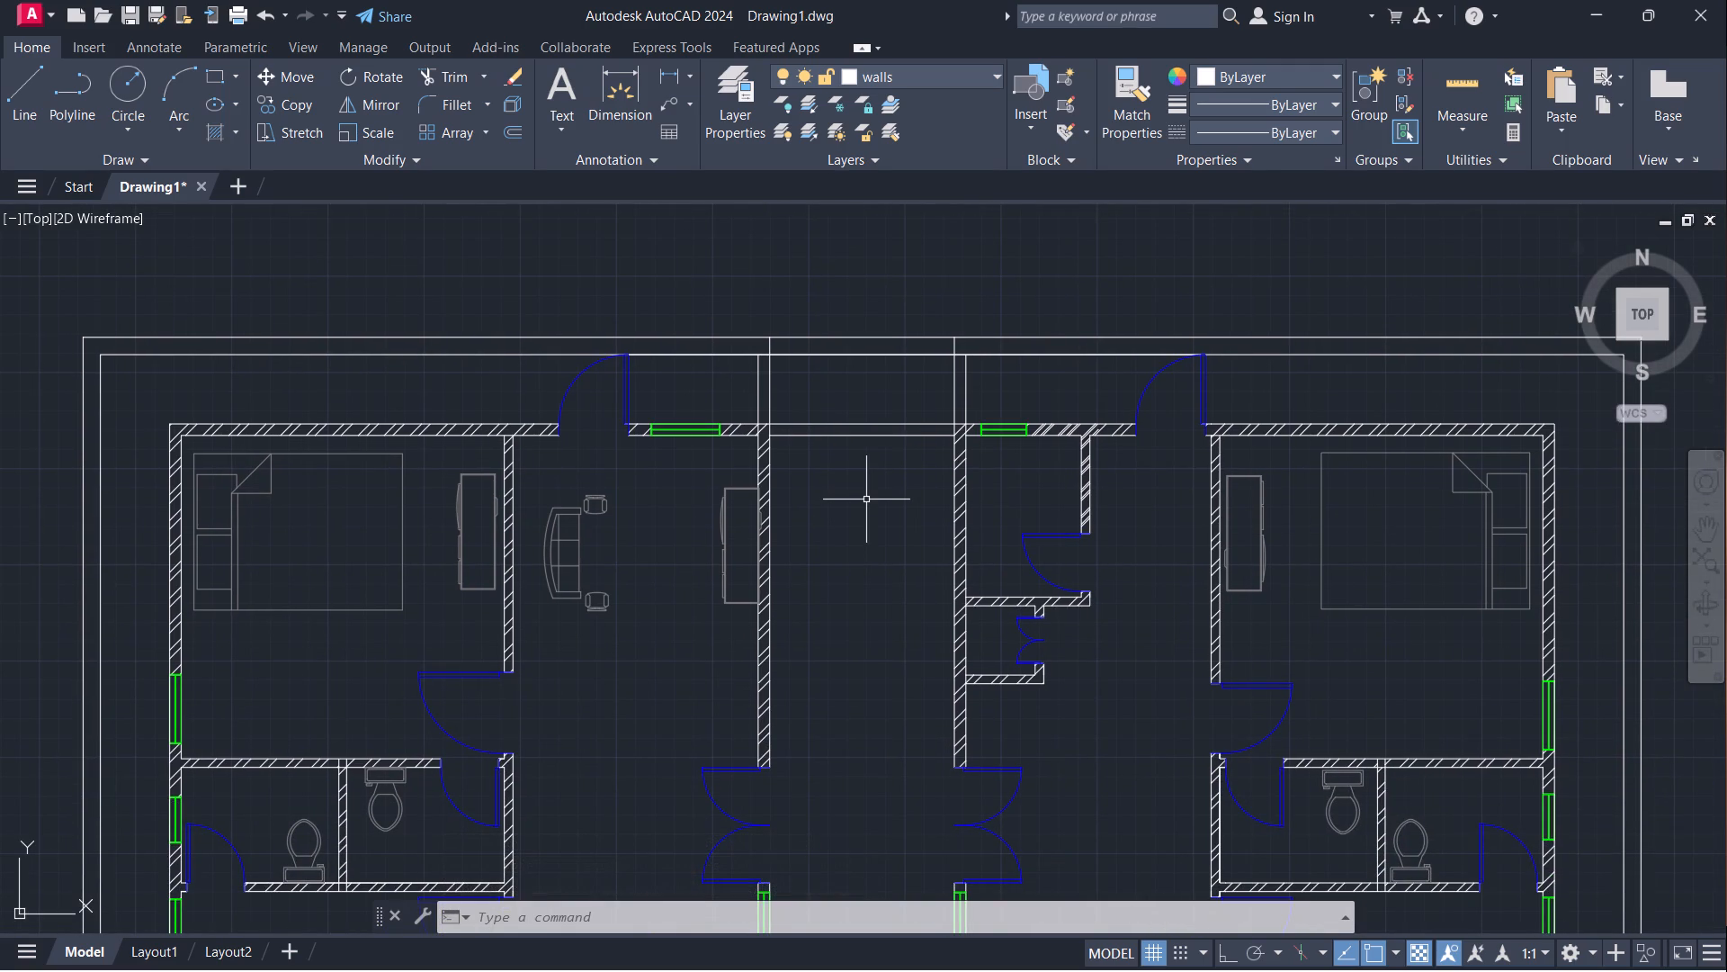
{"action": "key", "text": "Escape"}
{"action": "type", "text": "tr"}
{"action": "key", "text": "Return"}
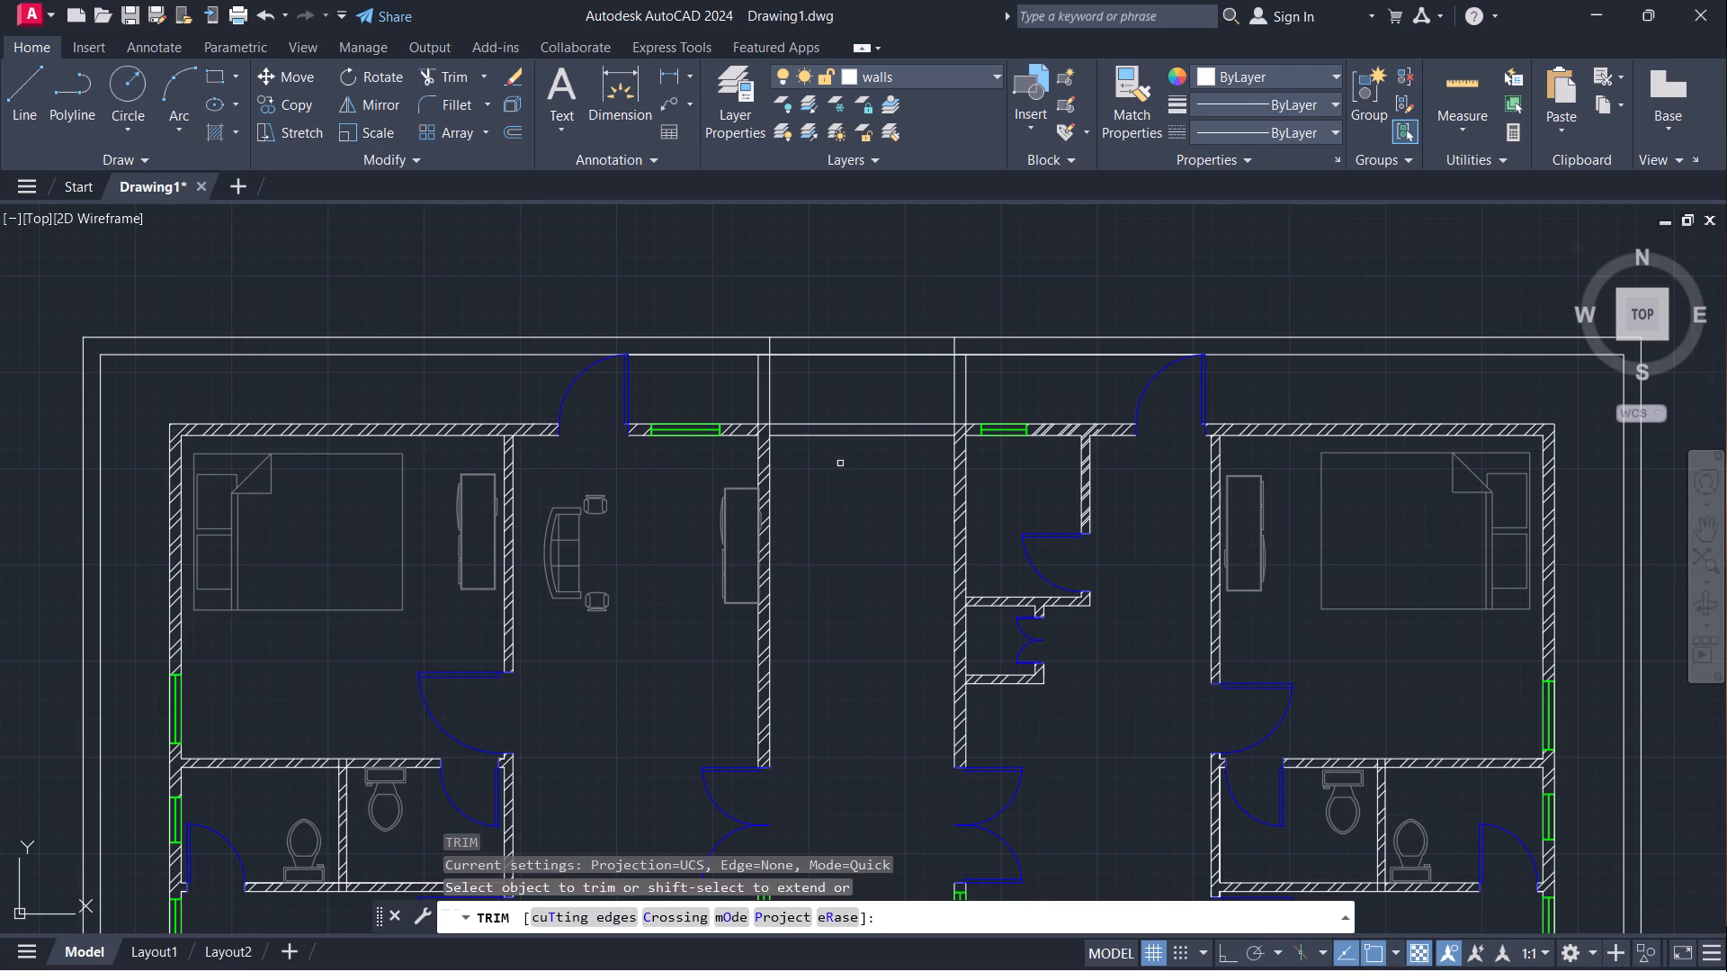
{"action": "left_click_drag", "start_coordinate": [829, 395], "coordinate": [851, 477]}
{"action": "scroll", "coordinate": [890, 411], "scroll_direction": "down", "scroll_amount": 5}
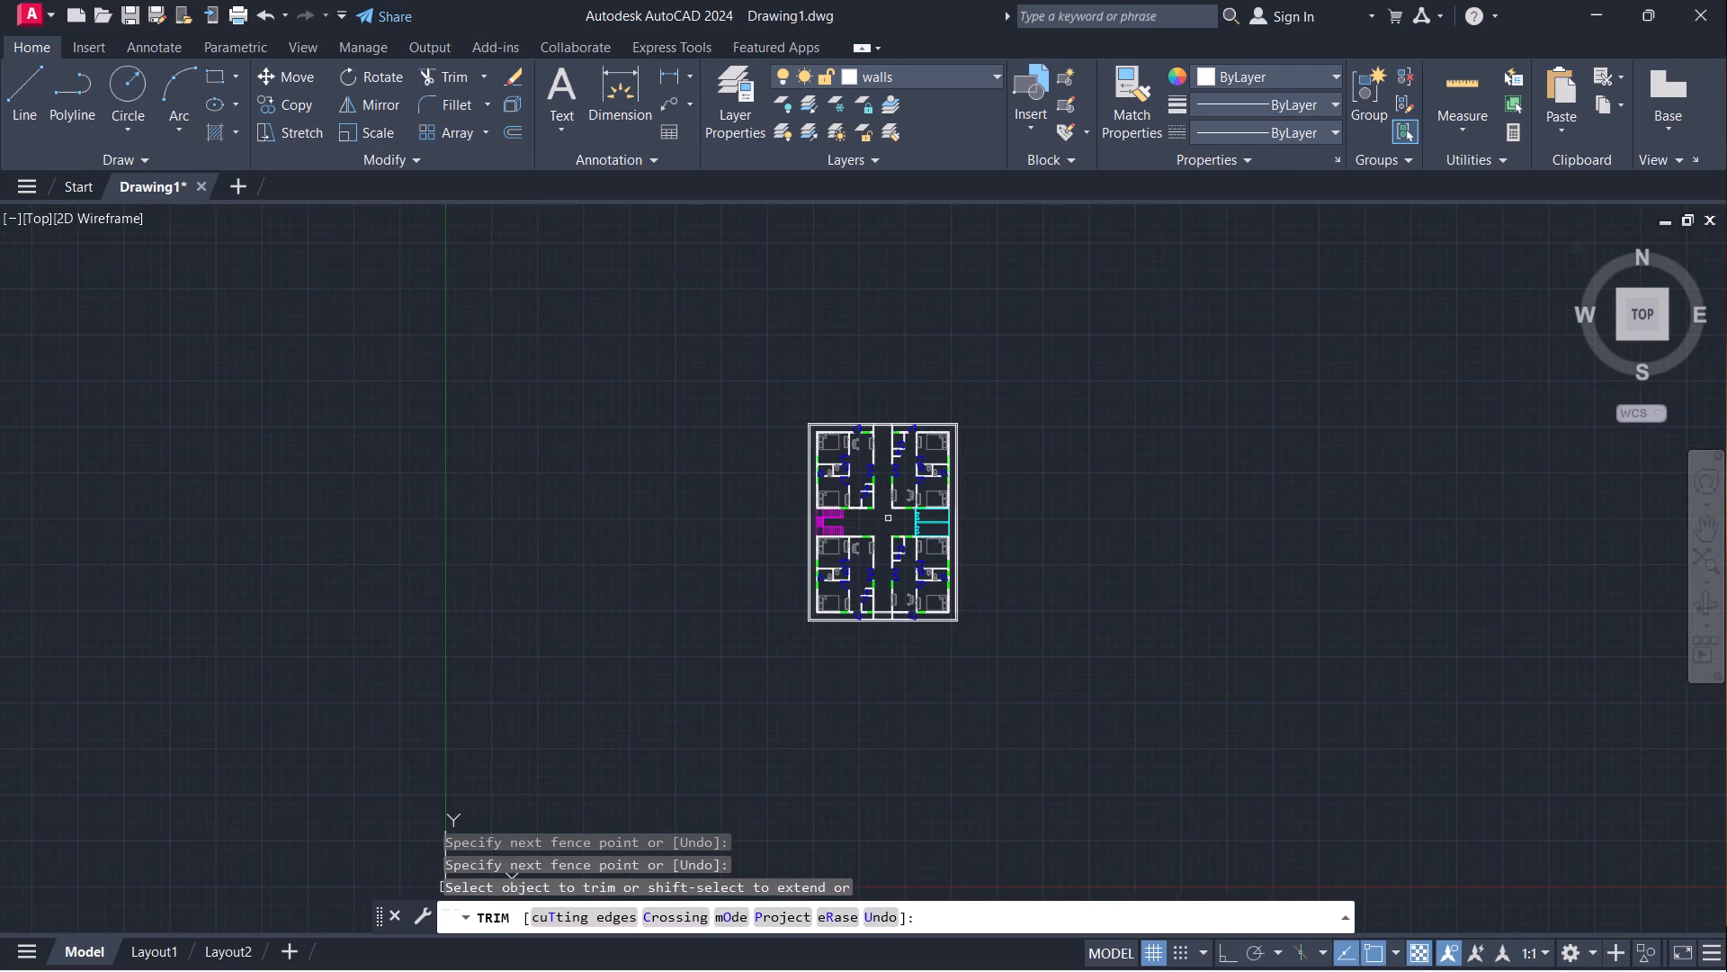
{"action": "scroll", "coordinate": [882, 648], "scroll_direction": "up", "scroll_amount": 5}
{"action": "left_click_drag", "start_coordinate": [796, 279], "coordinate": [793, 363]}
Make the hatch layer current and hatch both corridor wall extensions at the plan's lower end.
{"action": "left_click", "coordinate": [896, 75]}
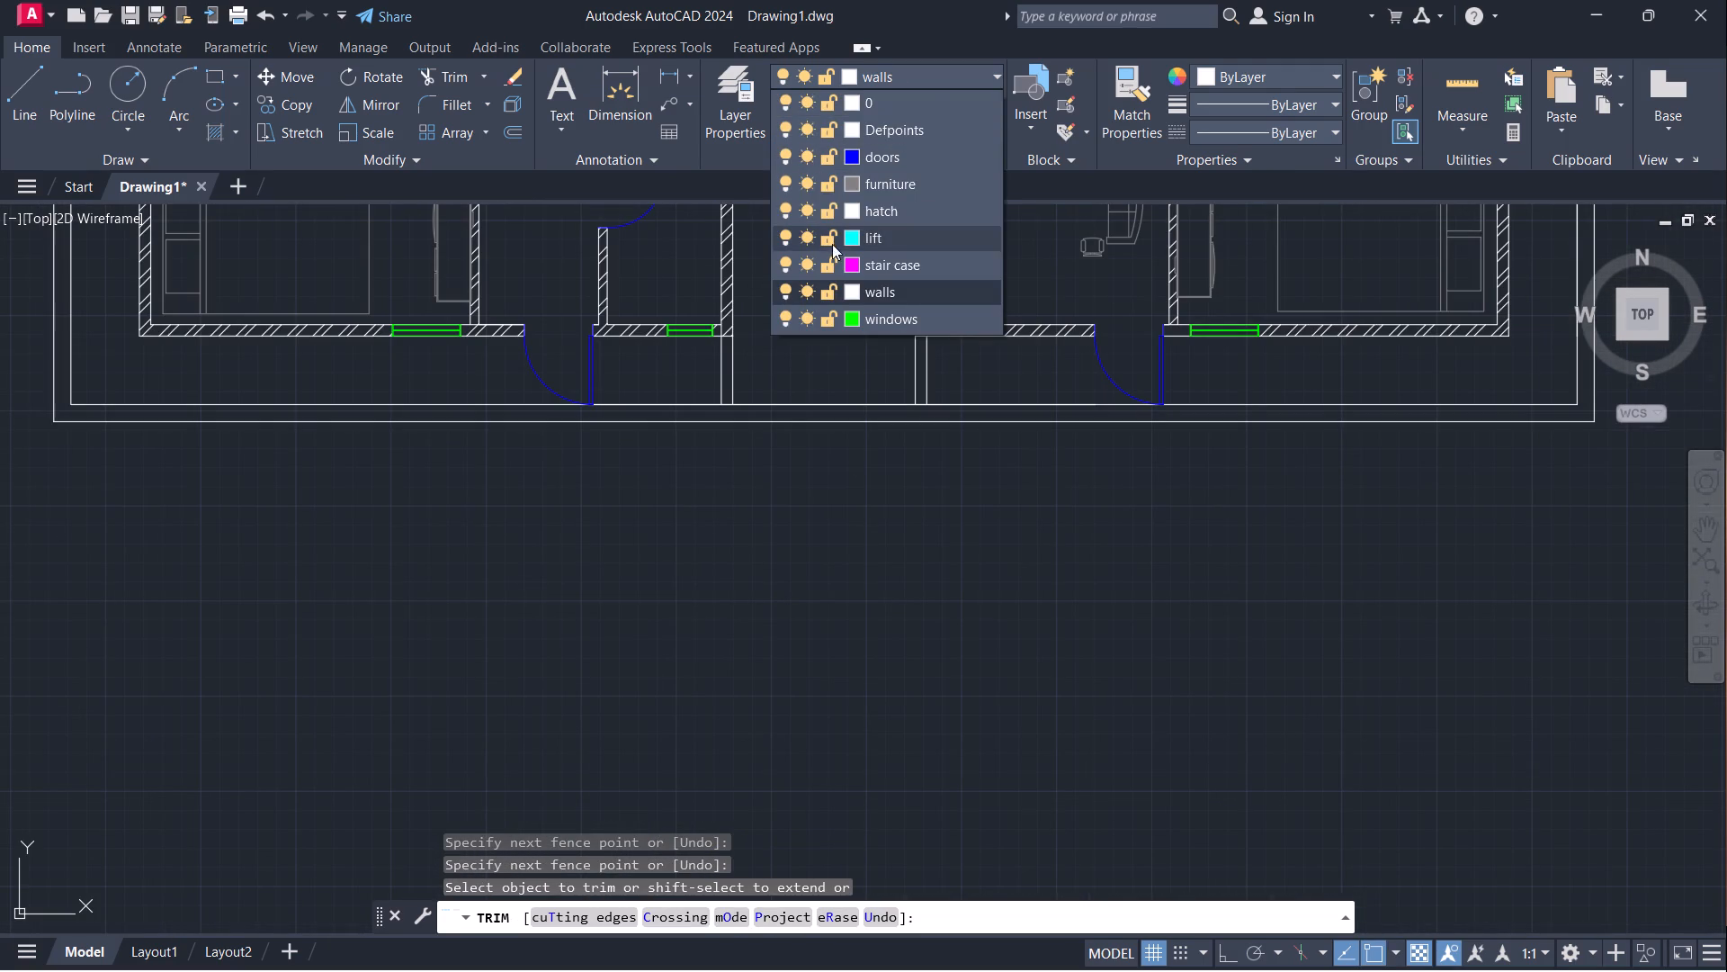
{"action": "left_click", "coordinate": [863, 206]}
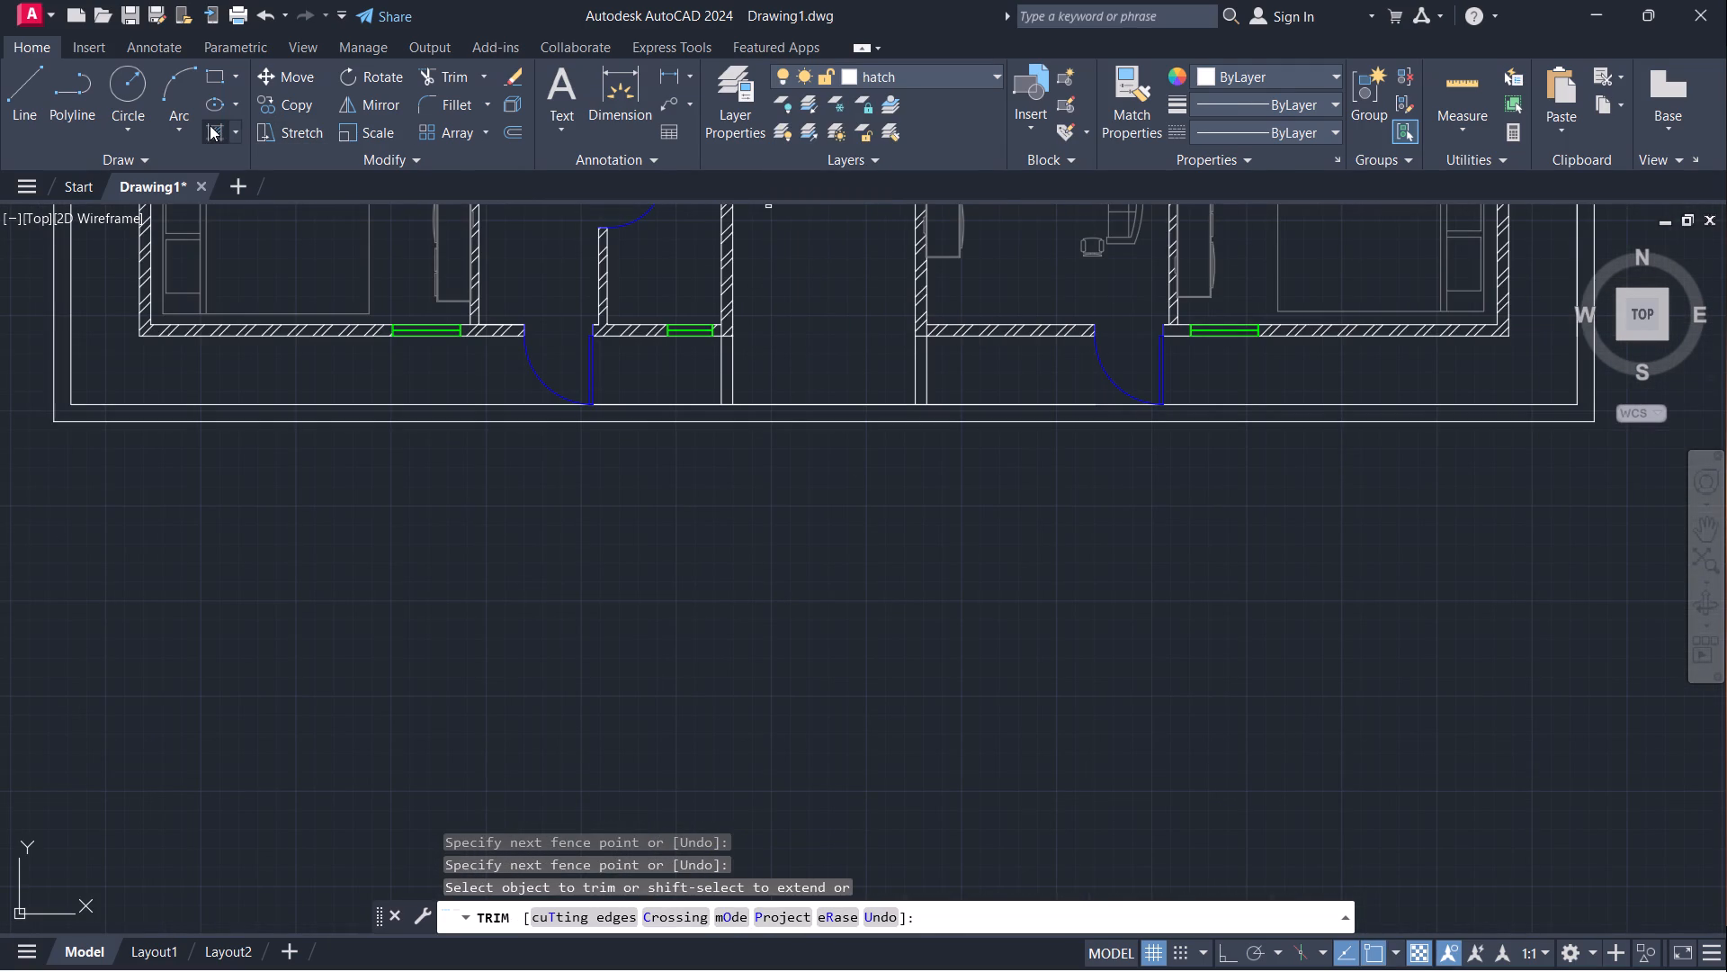
{"action": "double_click", "coordinate": [210, 125]}
{"action": "double_click", "coordinate": [436, 93]}
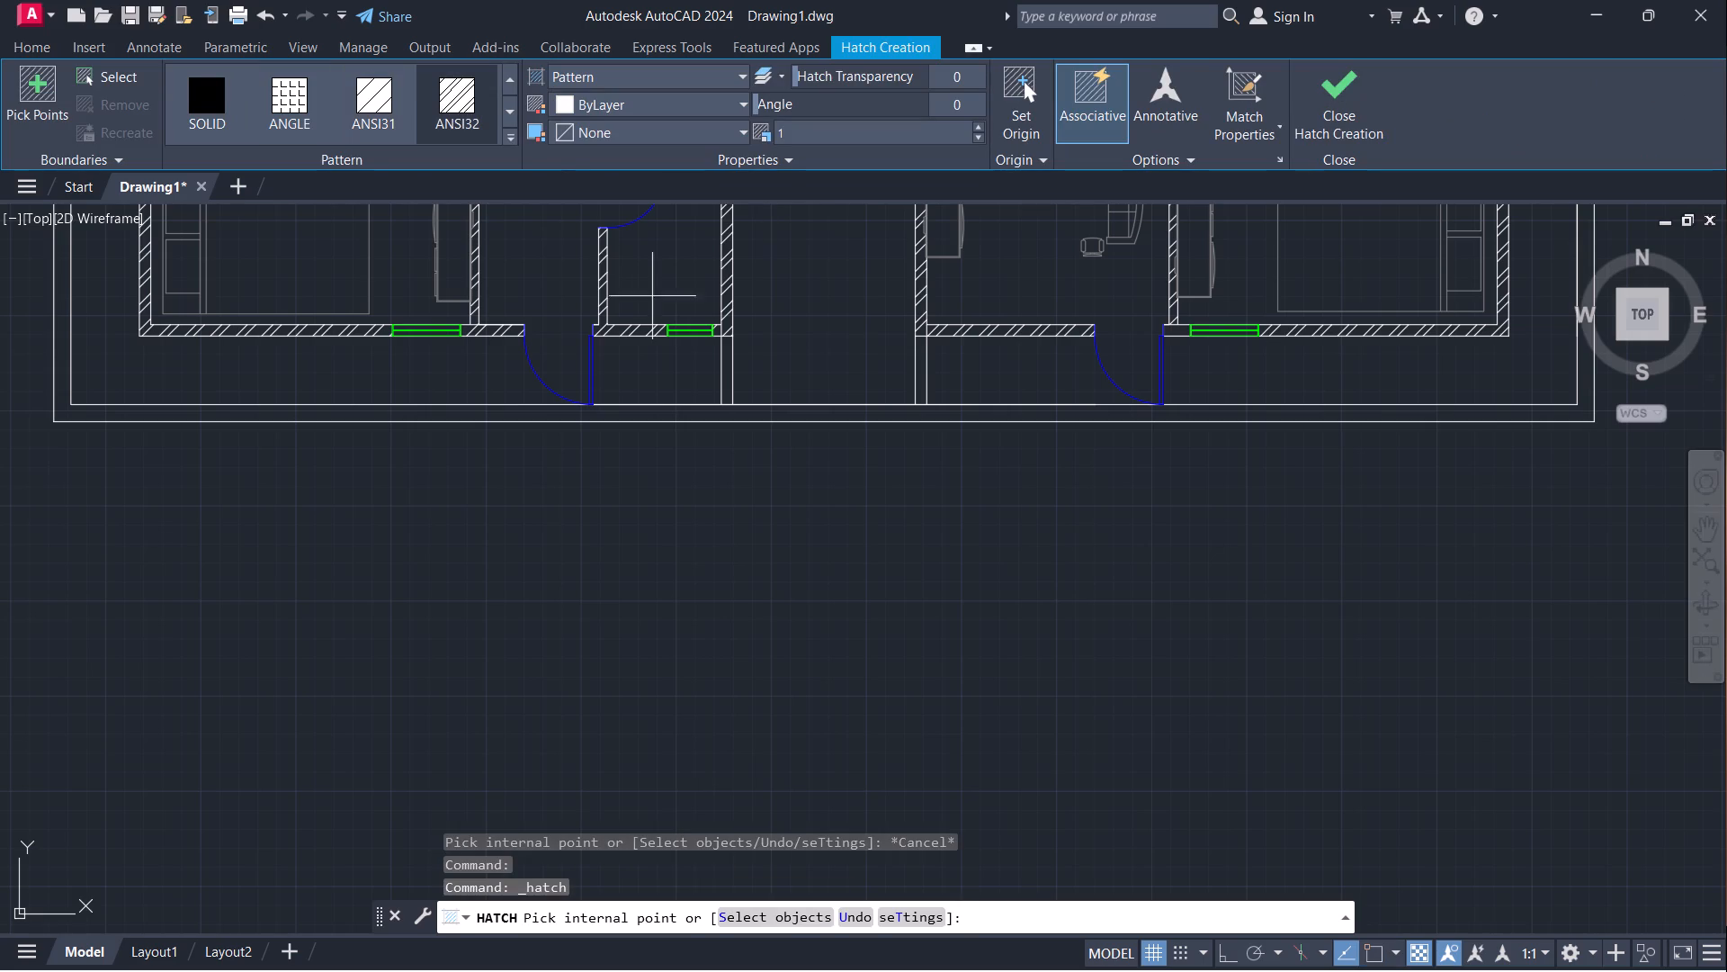
{"action": "left_click", "coordinate": [728, 359]}
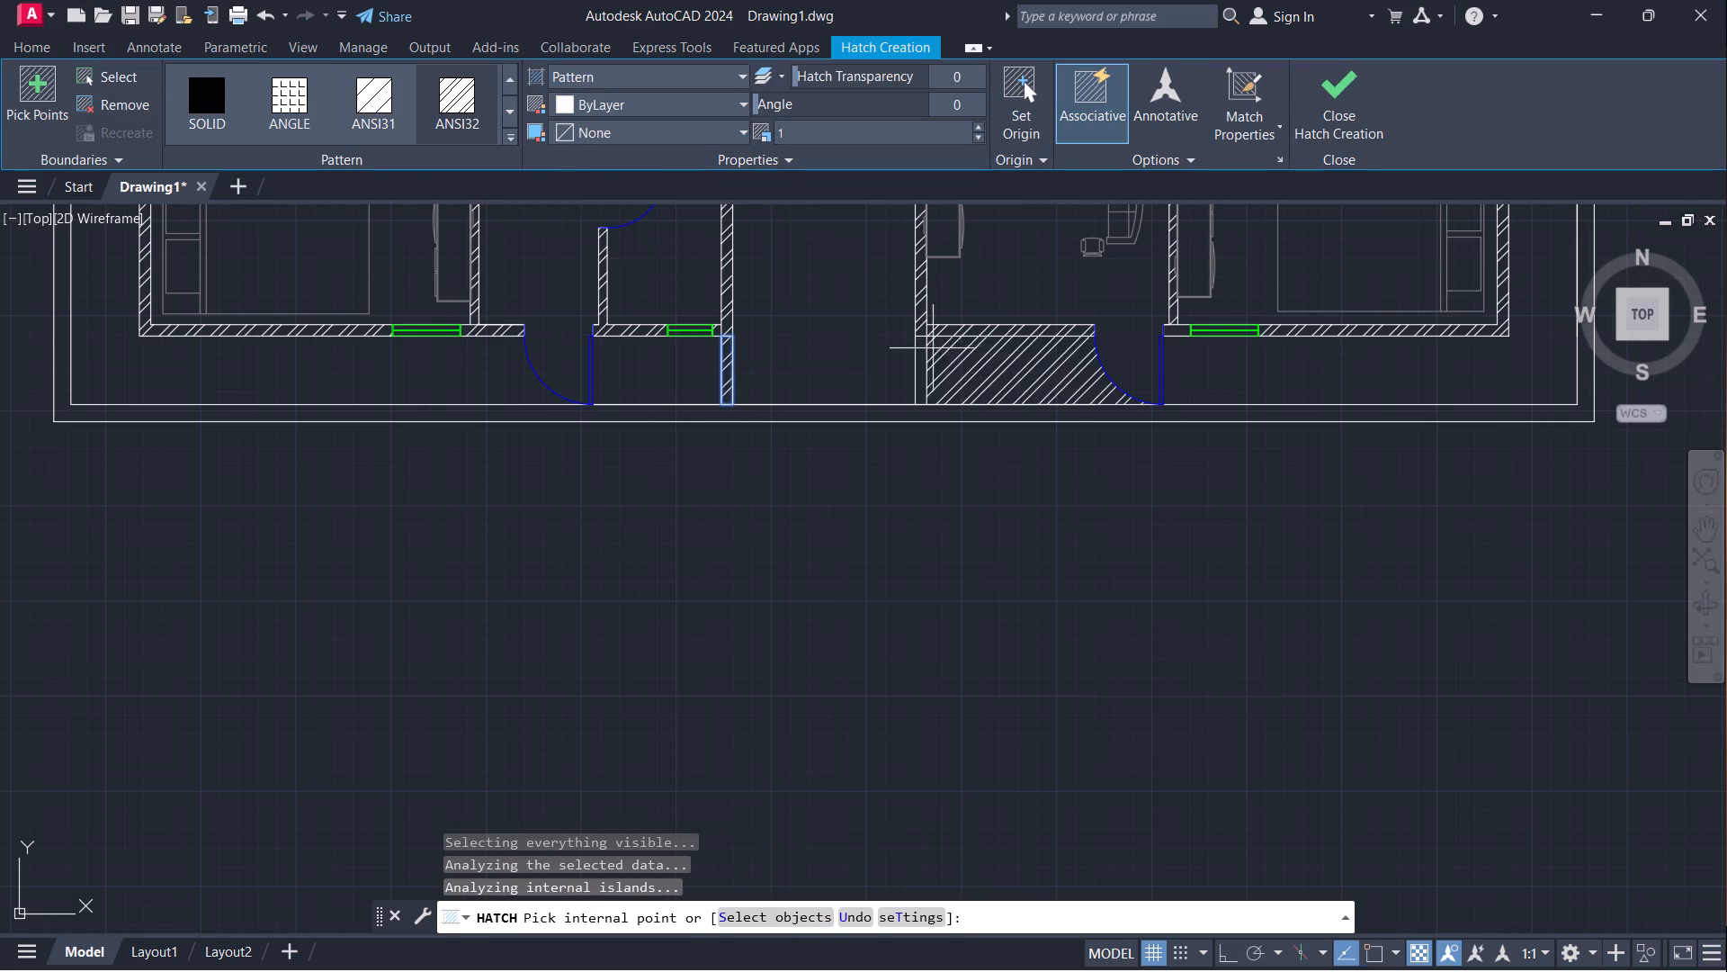
{"action": "left_click_drag", "start_coordinate": [919, 353], "coordinate": [919, 364]}
Hatch the left and right corridor wall extensions at the plan's upper end and finish the hatch.
{"action": "scroll", "coordinate": [870, 601], "scroll_direction": "down", "scroll_amount": 2}
{"action": "middle_click_drag", "start_coordinate": [881, 657], "coordinate": [777, 958]}
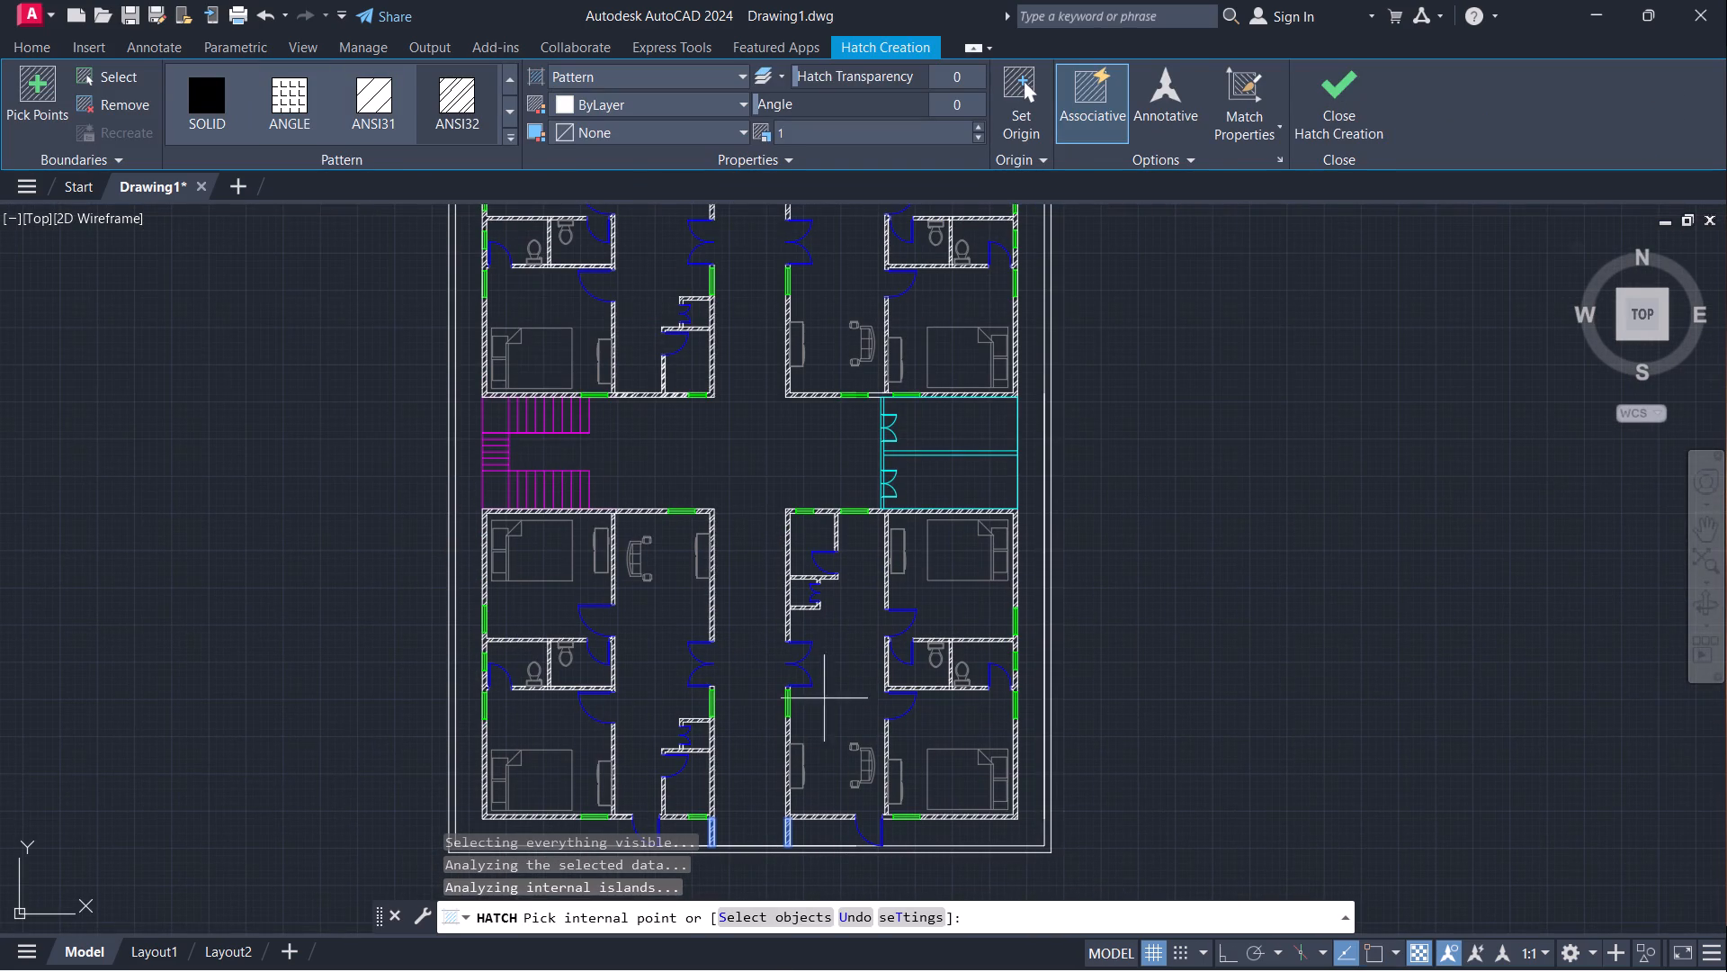
{"action": "middle_click_drag", "start_coordinate": [733, 474], "coordinate": [773, 889]}
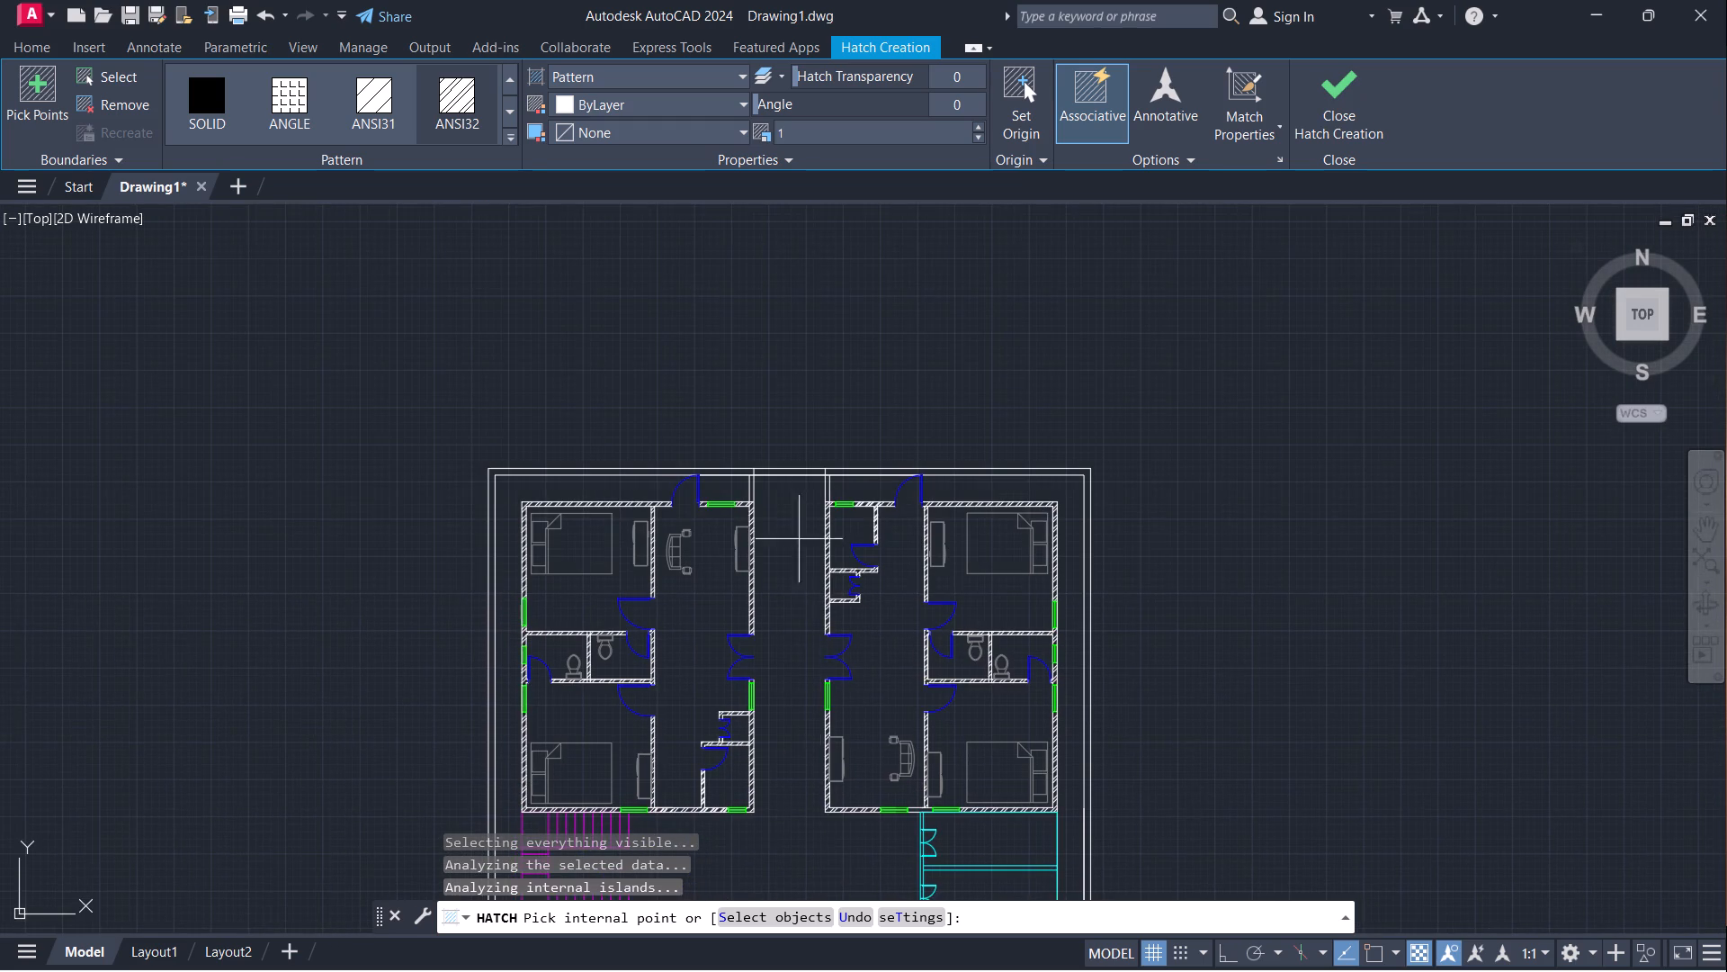
{"action": "scroll", "coordinate": [779, 478], "scroll_direction": "up", "scroll_amount": 2}
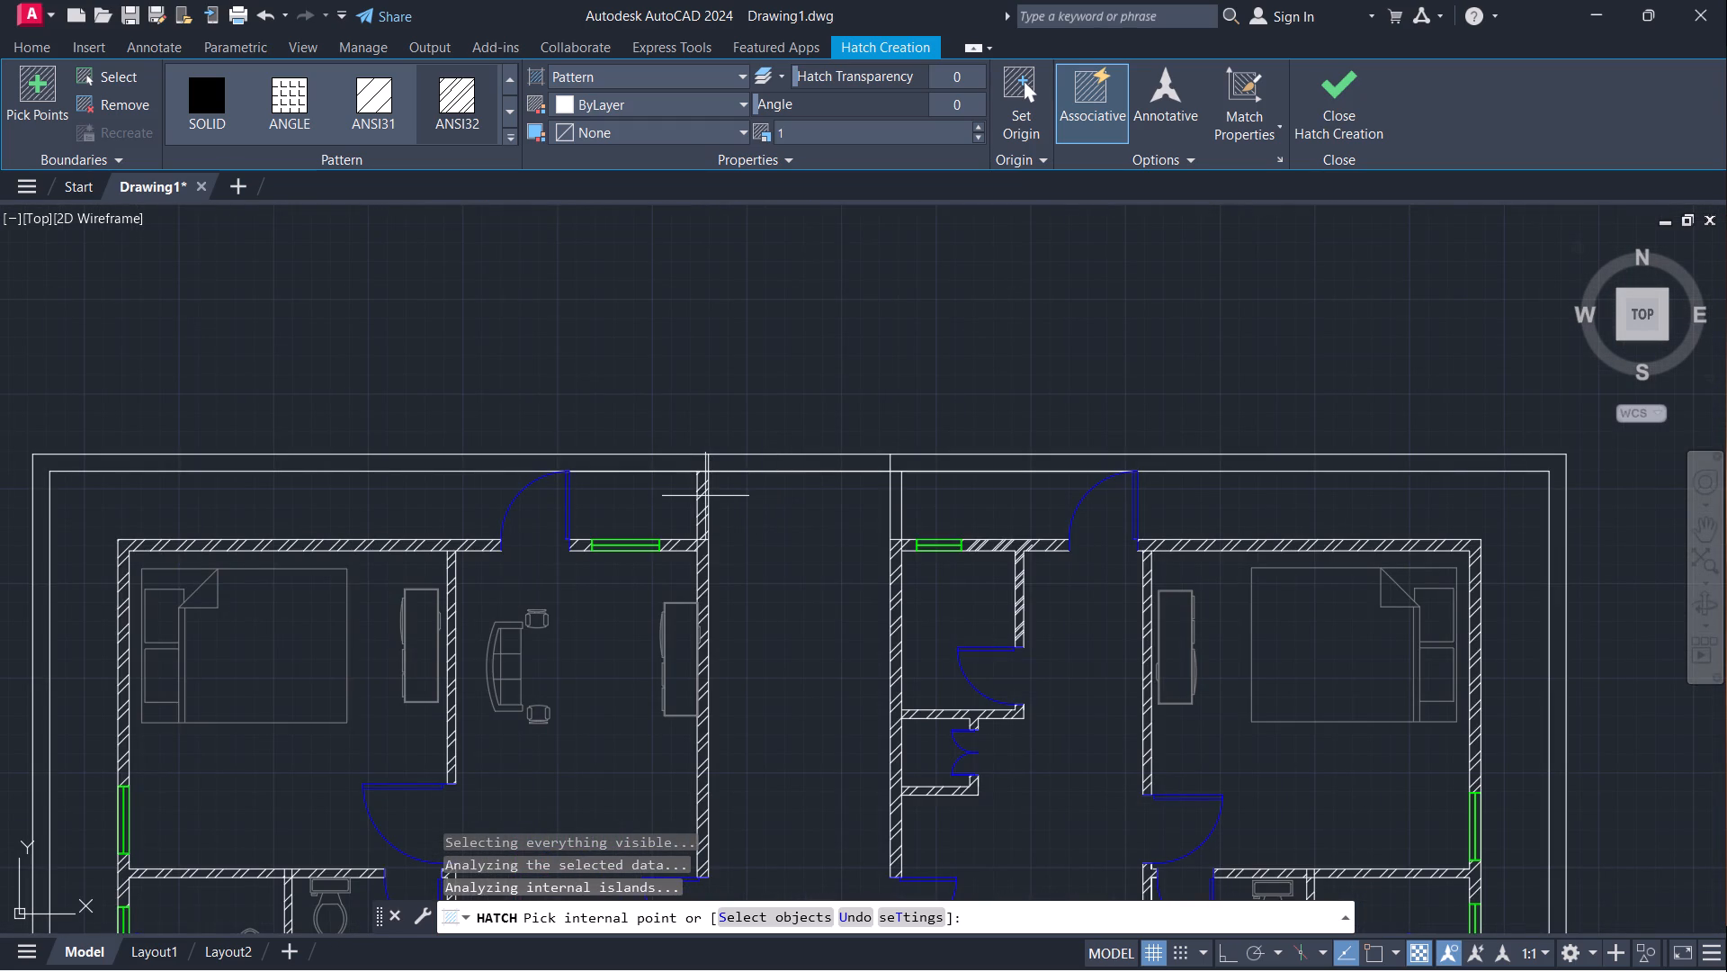
{"action": "left_click", "coordinate": [705, 496]}
{"action": "left_click", "coordinate": [899, 490]}
{"action": "key", "text": "Escape"}
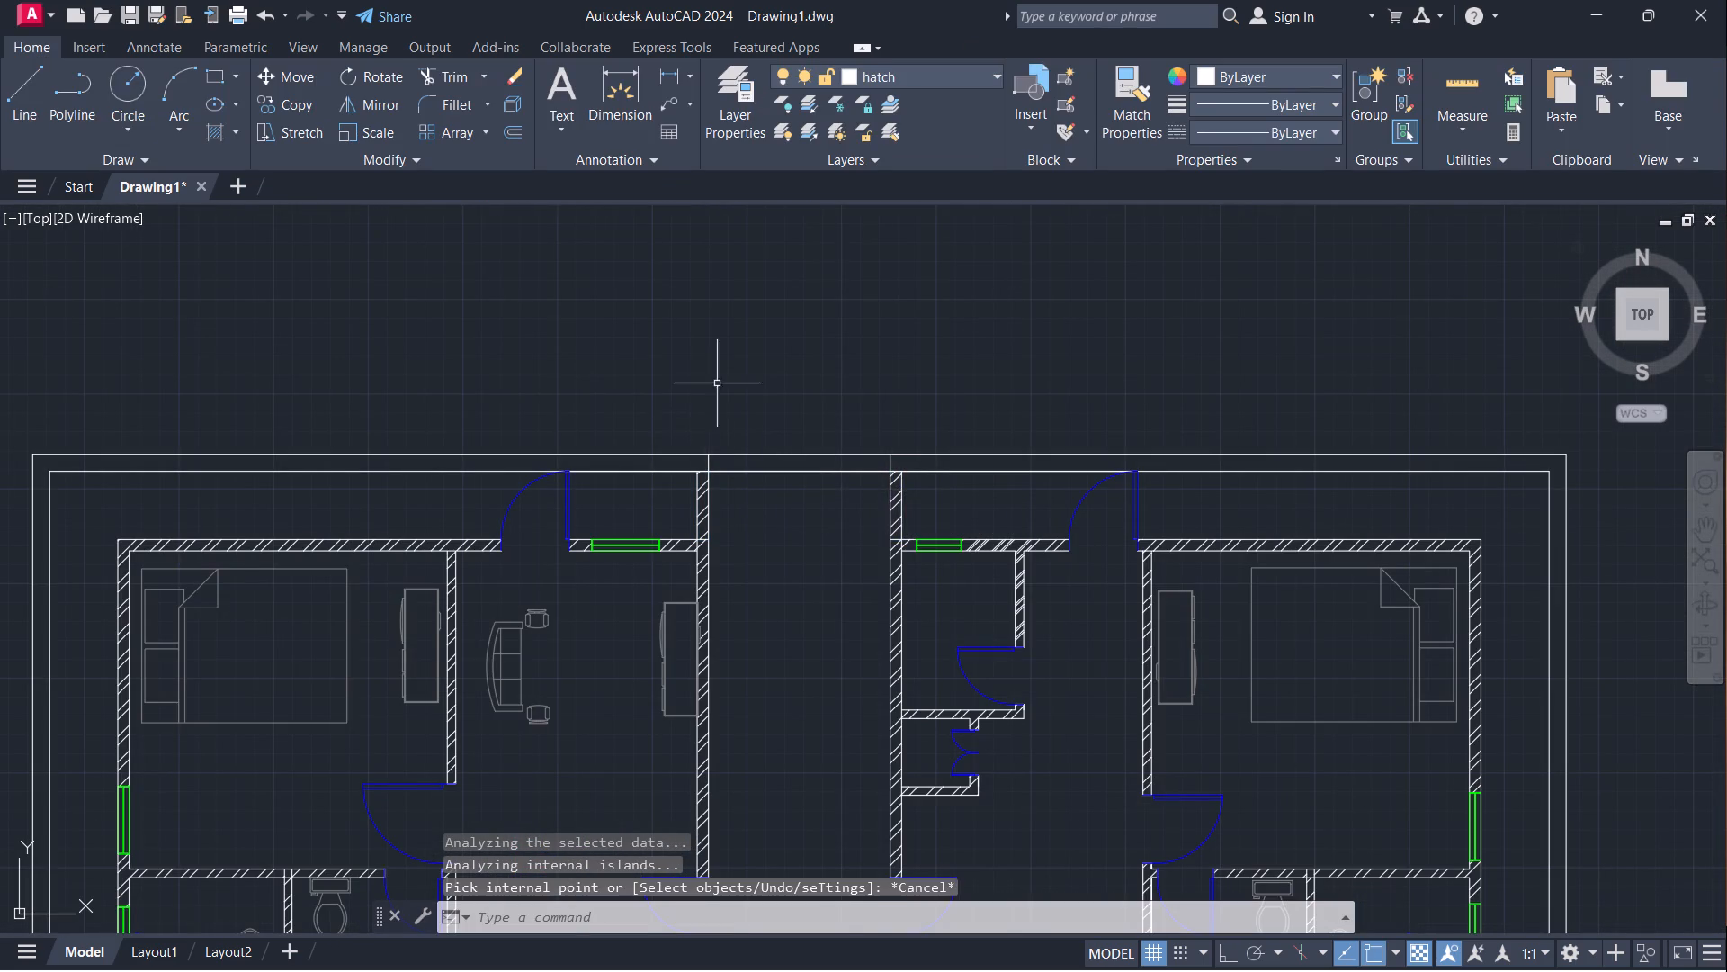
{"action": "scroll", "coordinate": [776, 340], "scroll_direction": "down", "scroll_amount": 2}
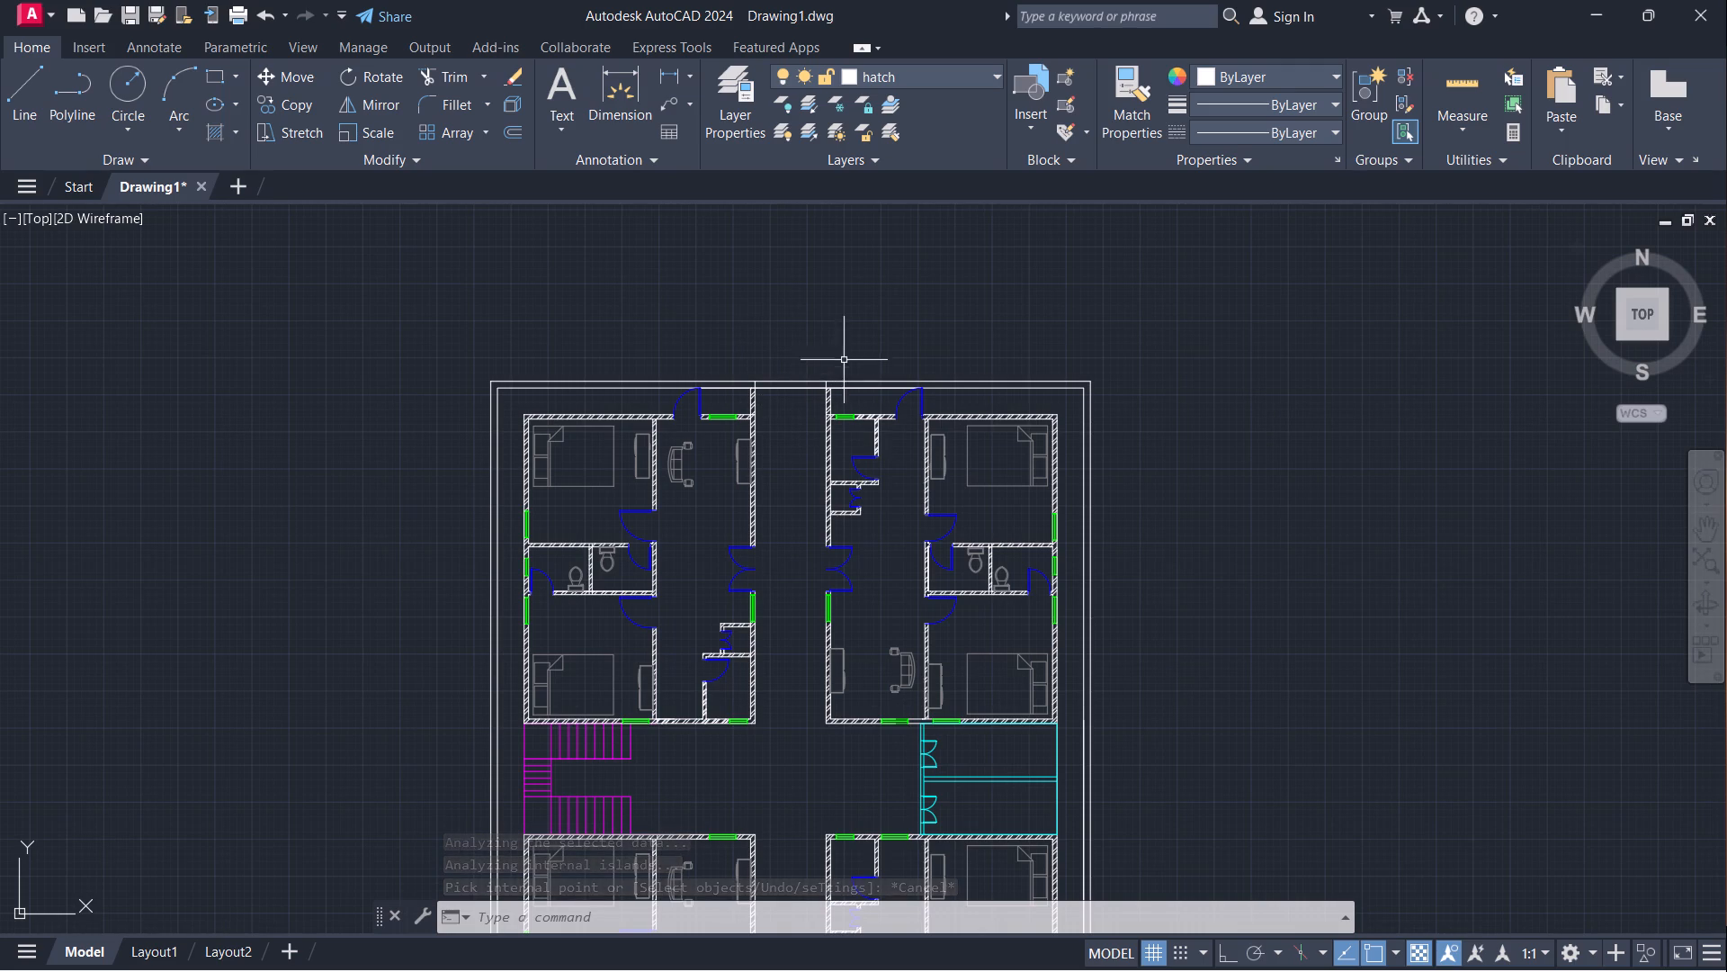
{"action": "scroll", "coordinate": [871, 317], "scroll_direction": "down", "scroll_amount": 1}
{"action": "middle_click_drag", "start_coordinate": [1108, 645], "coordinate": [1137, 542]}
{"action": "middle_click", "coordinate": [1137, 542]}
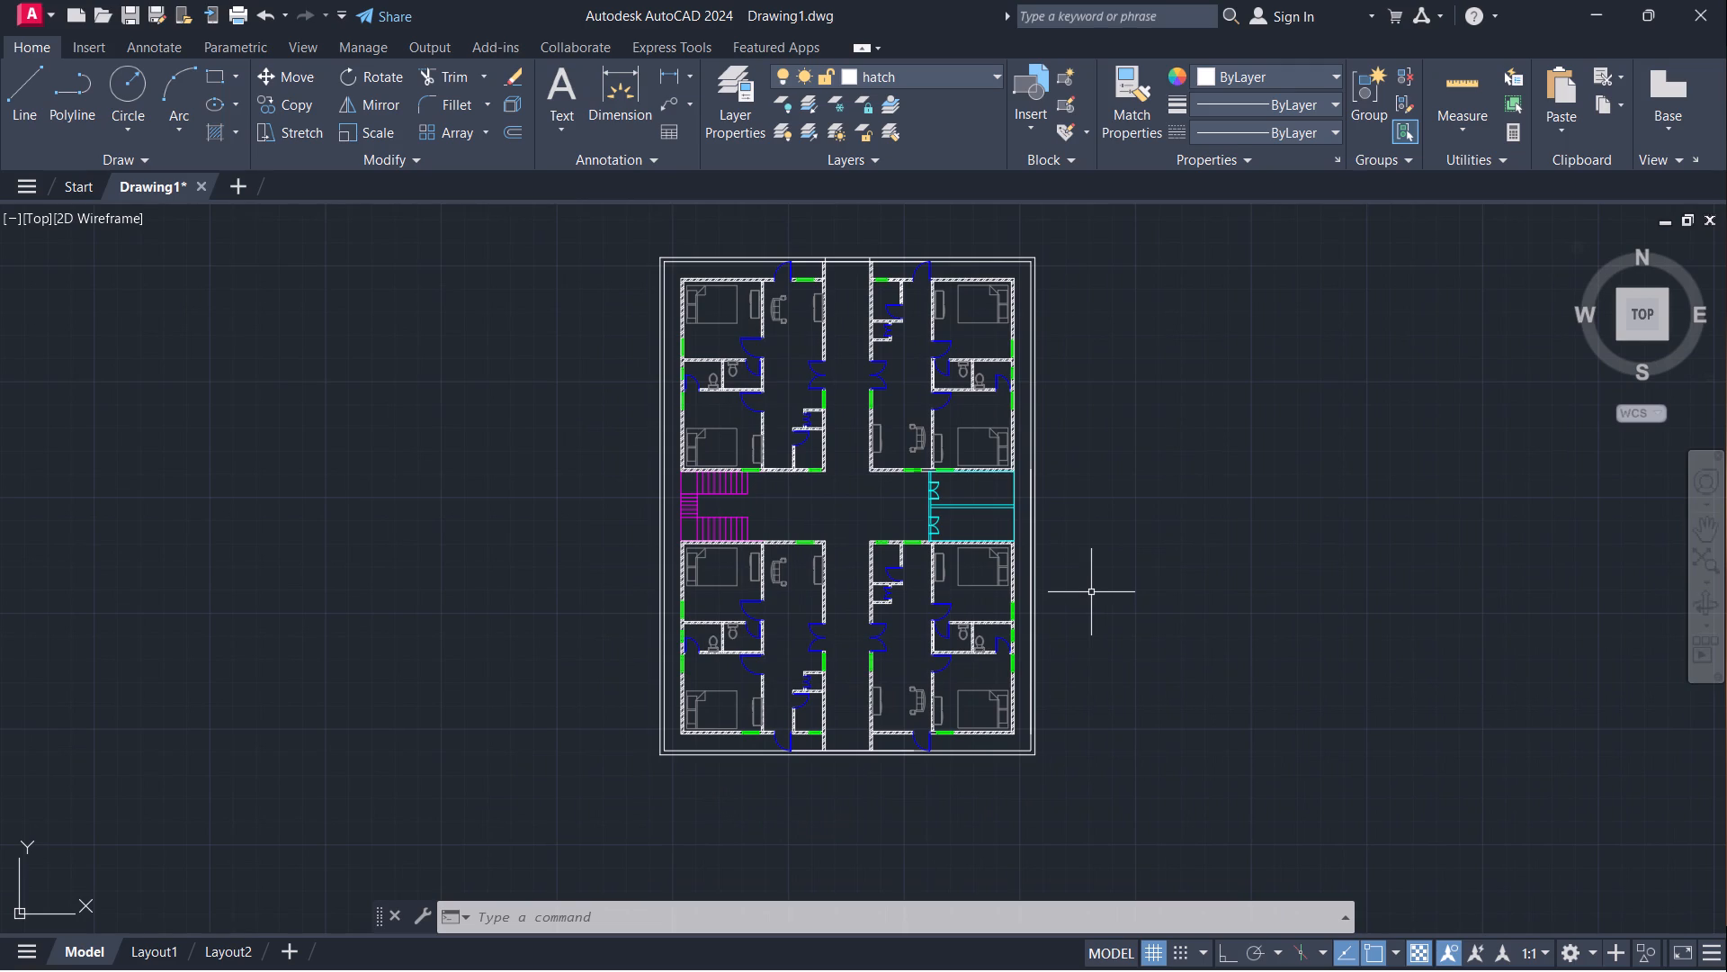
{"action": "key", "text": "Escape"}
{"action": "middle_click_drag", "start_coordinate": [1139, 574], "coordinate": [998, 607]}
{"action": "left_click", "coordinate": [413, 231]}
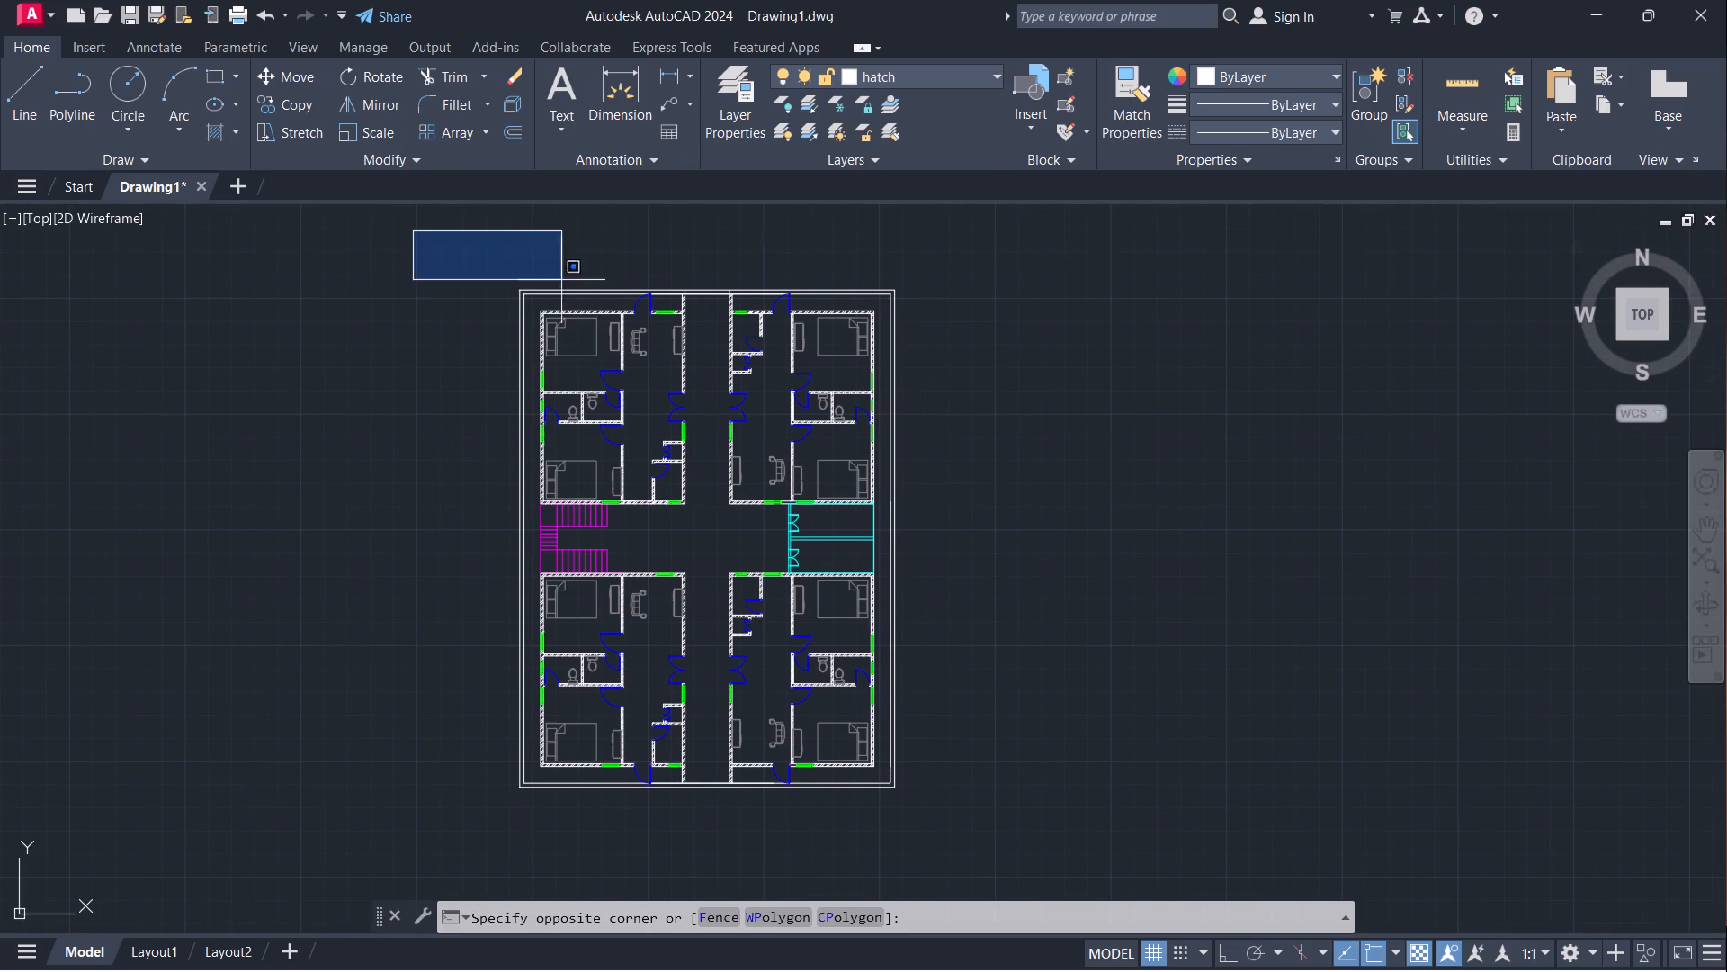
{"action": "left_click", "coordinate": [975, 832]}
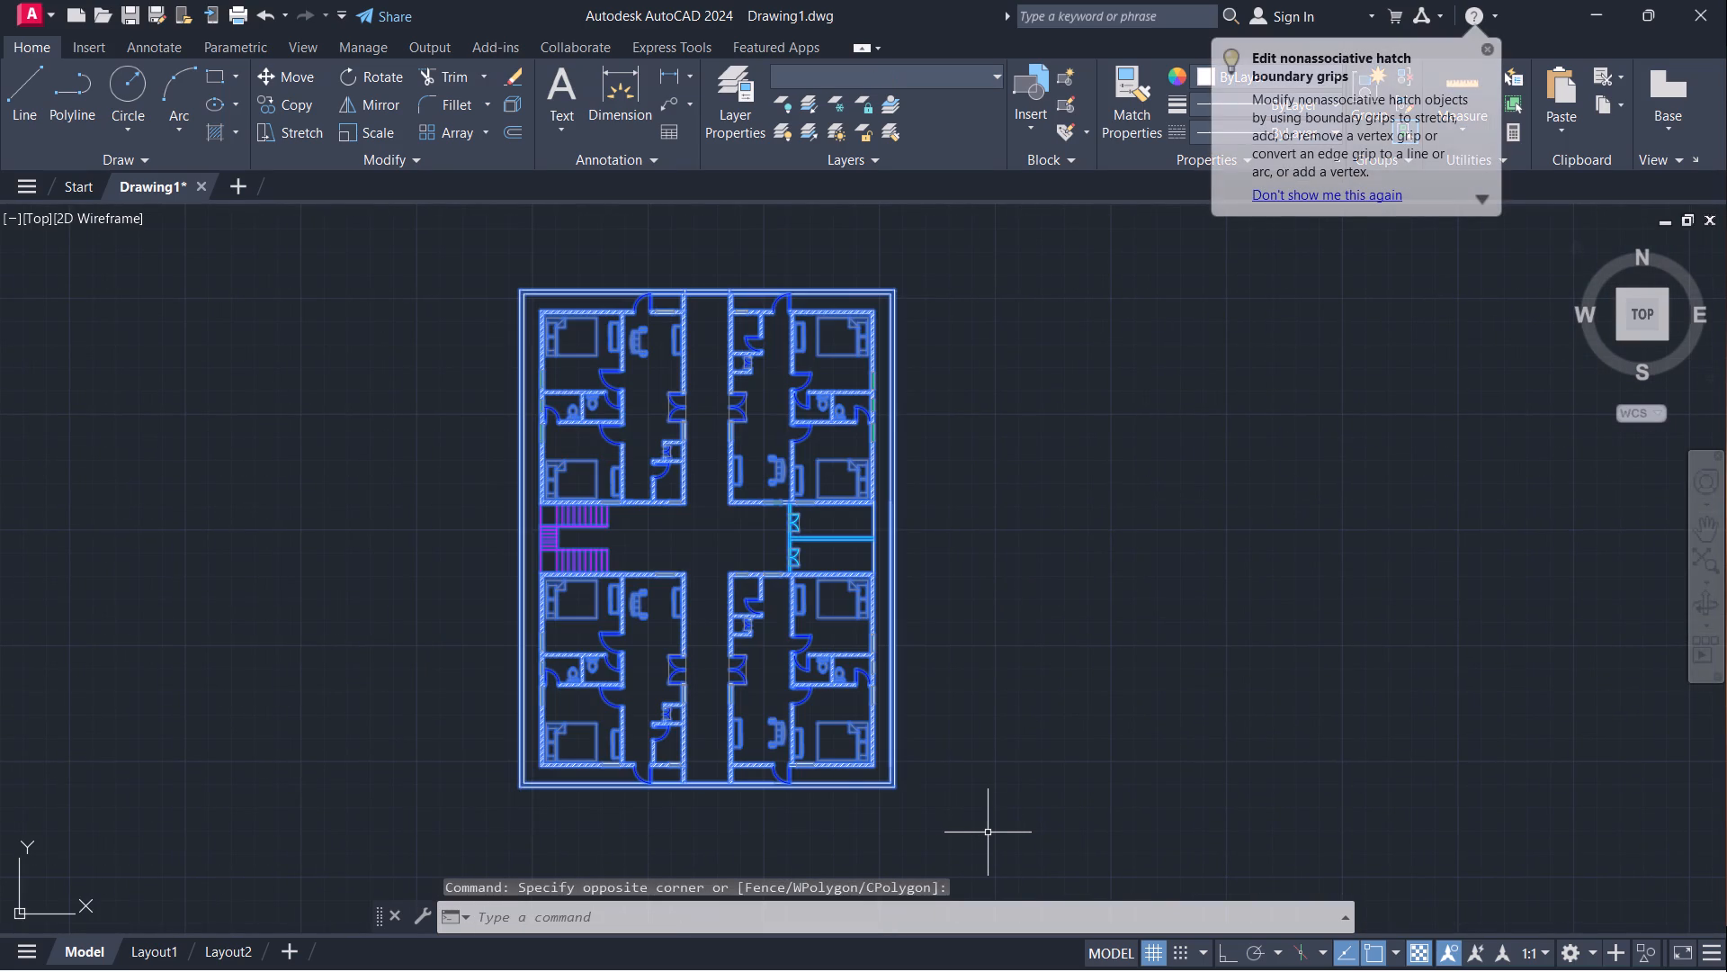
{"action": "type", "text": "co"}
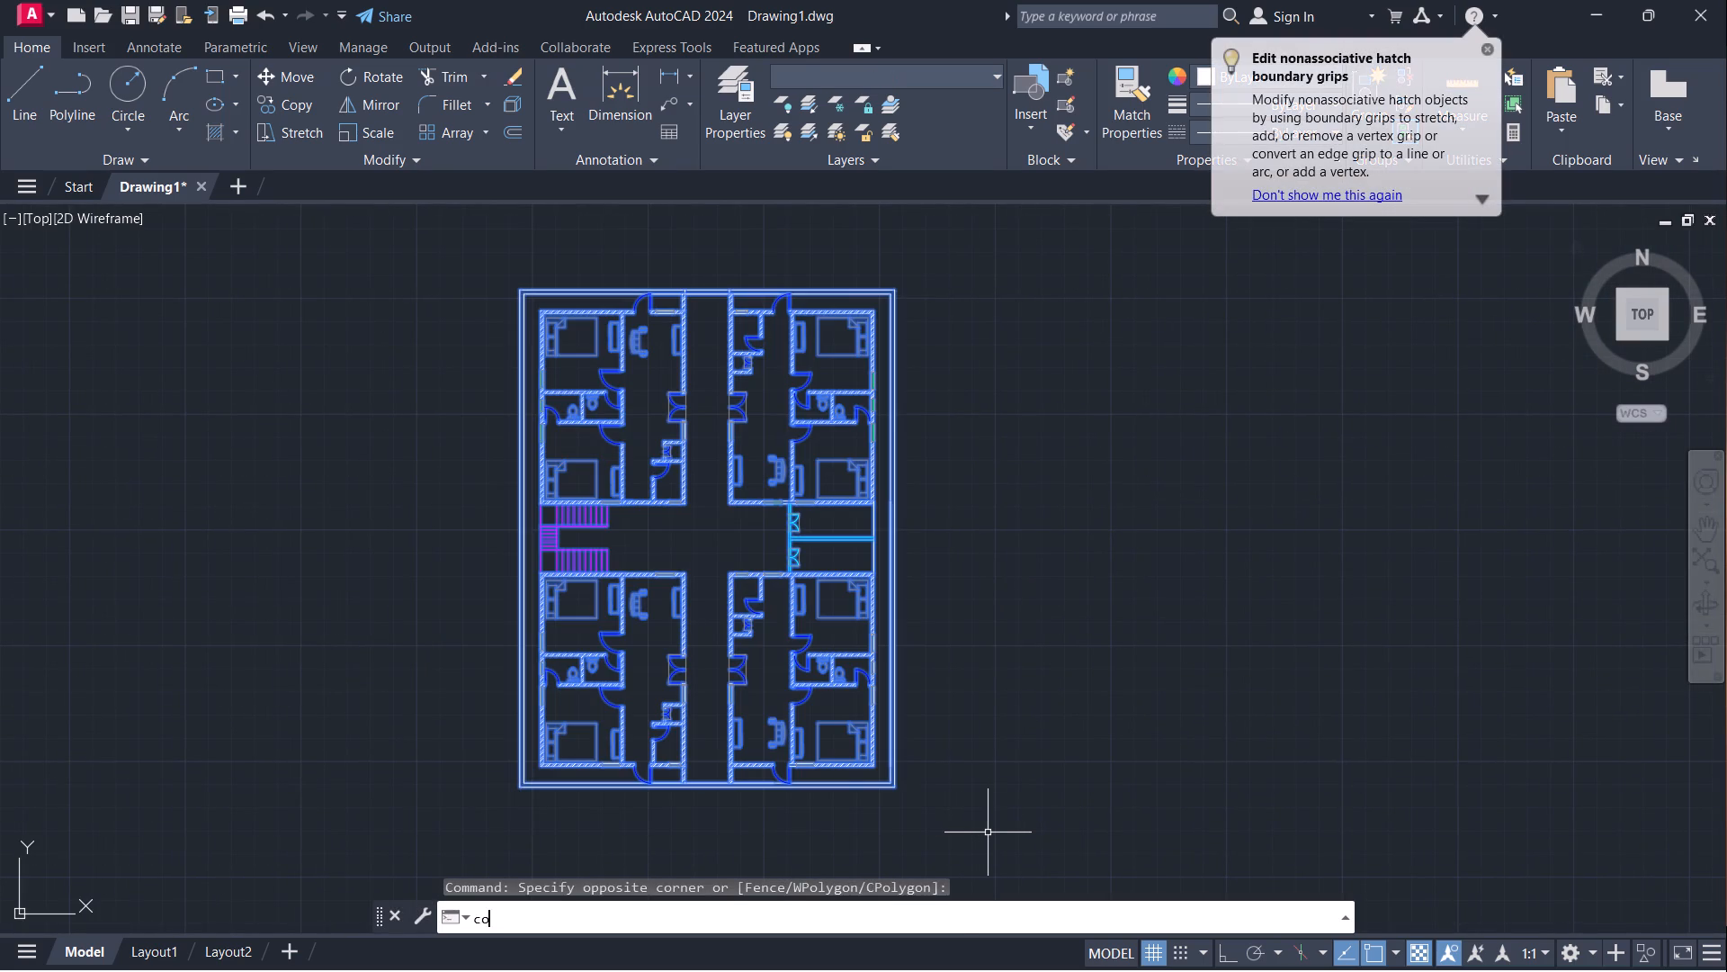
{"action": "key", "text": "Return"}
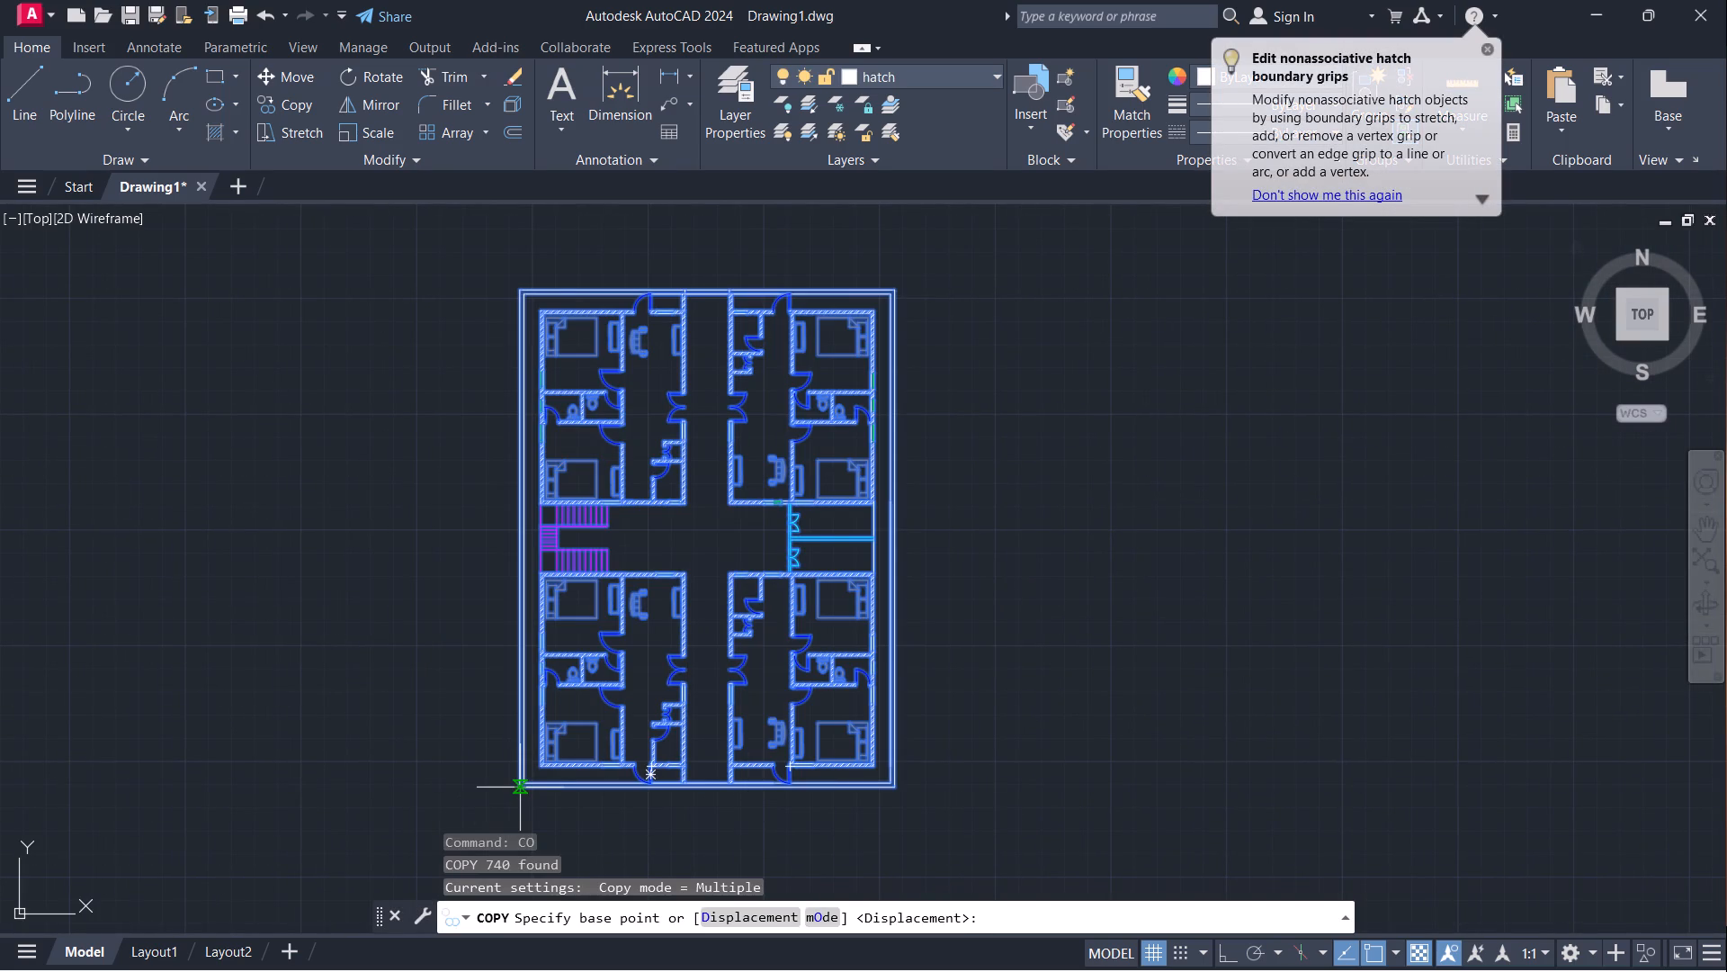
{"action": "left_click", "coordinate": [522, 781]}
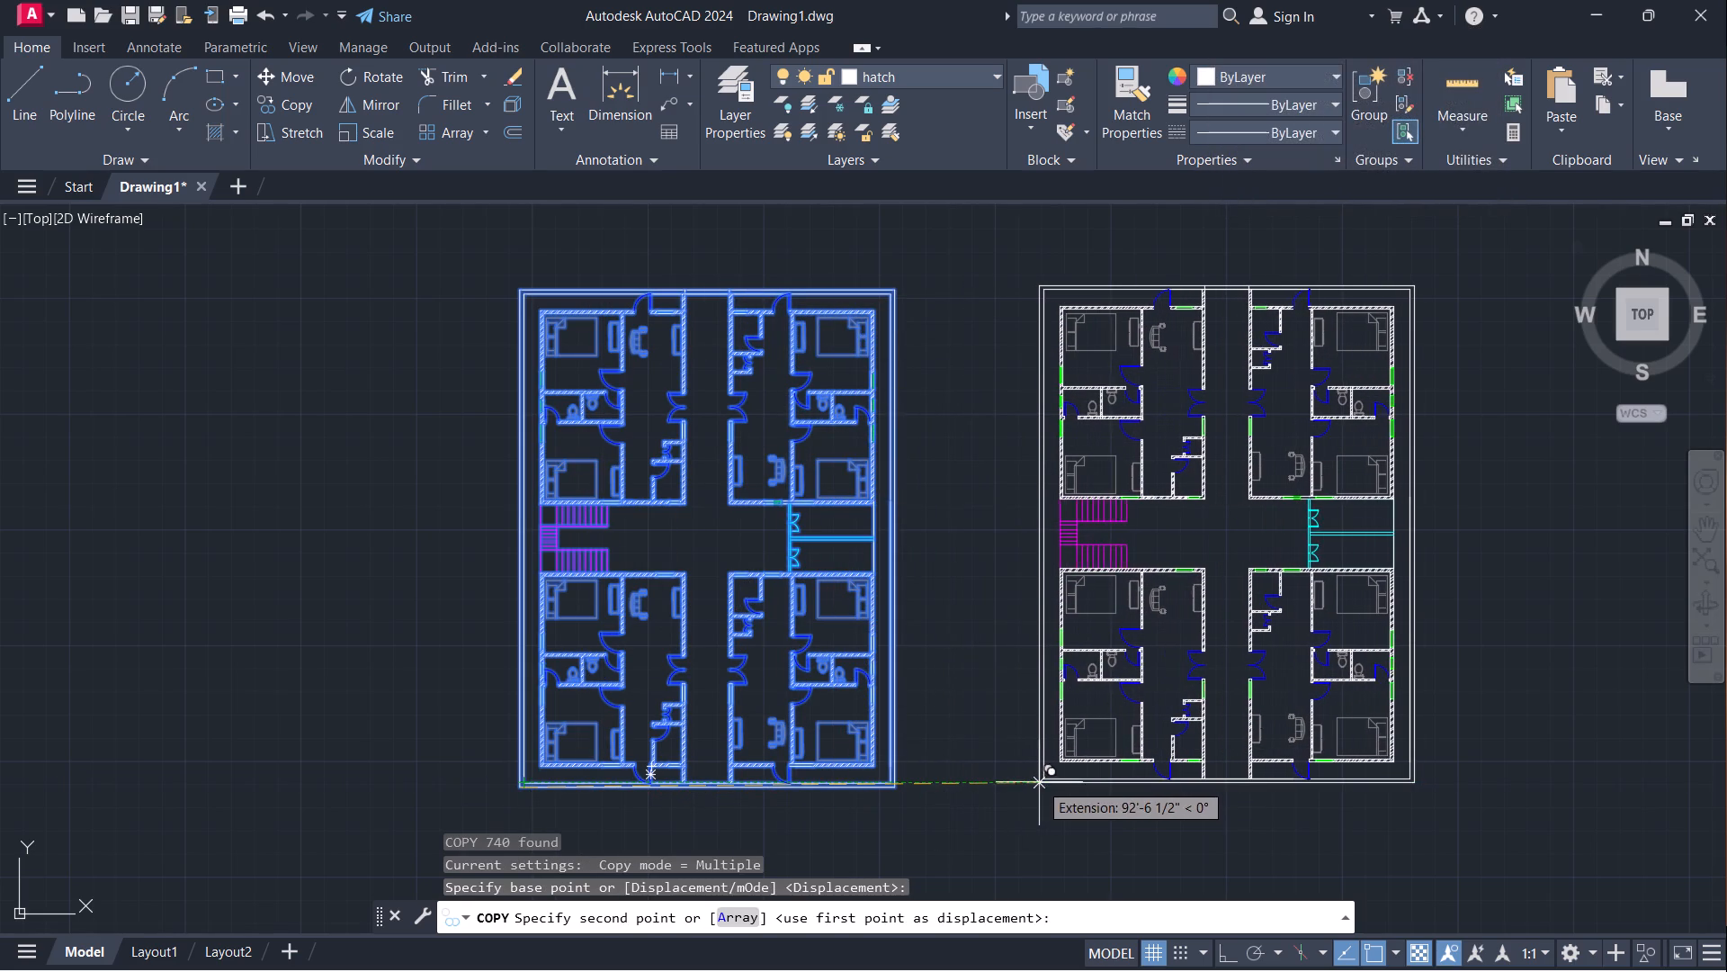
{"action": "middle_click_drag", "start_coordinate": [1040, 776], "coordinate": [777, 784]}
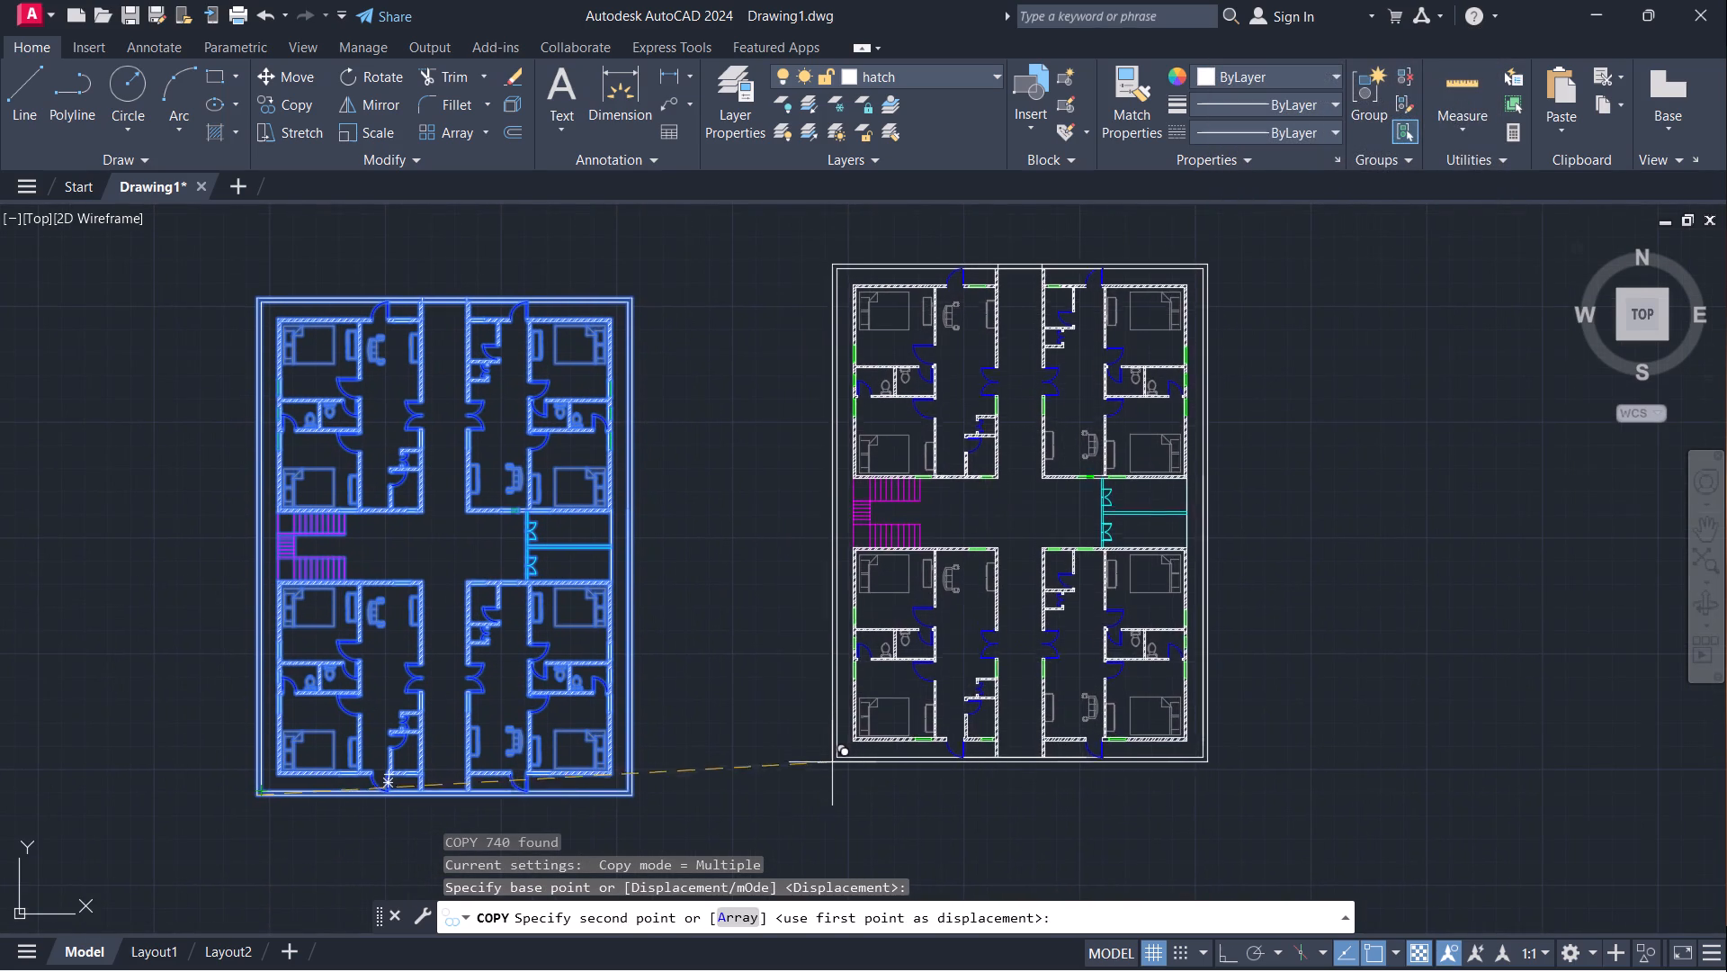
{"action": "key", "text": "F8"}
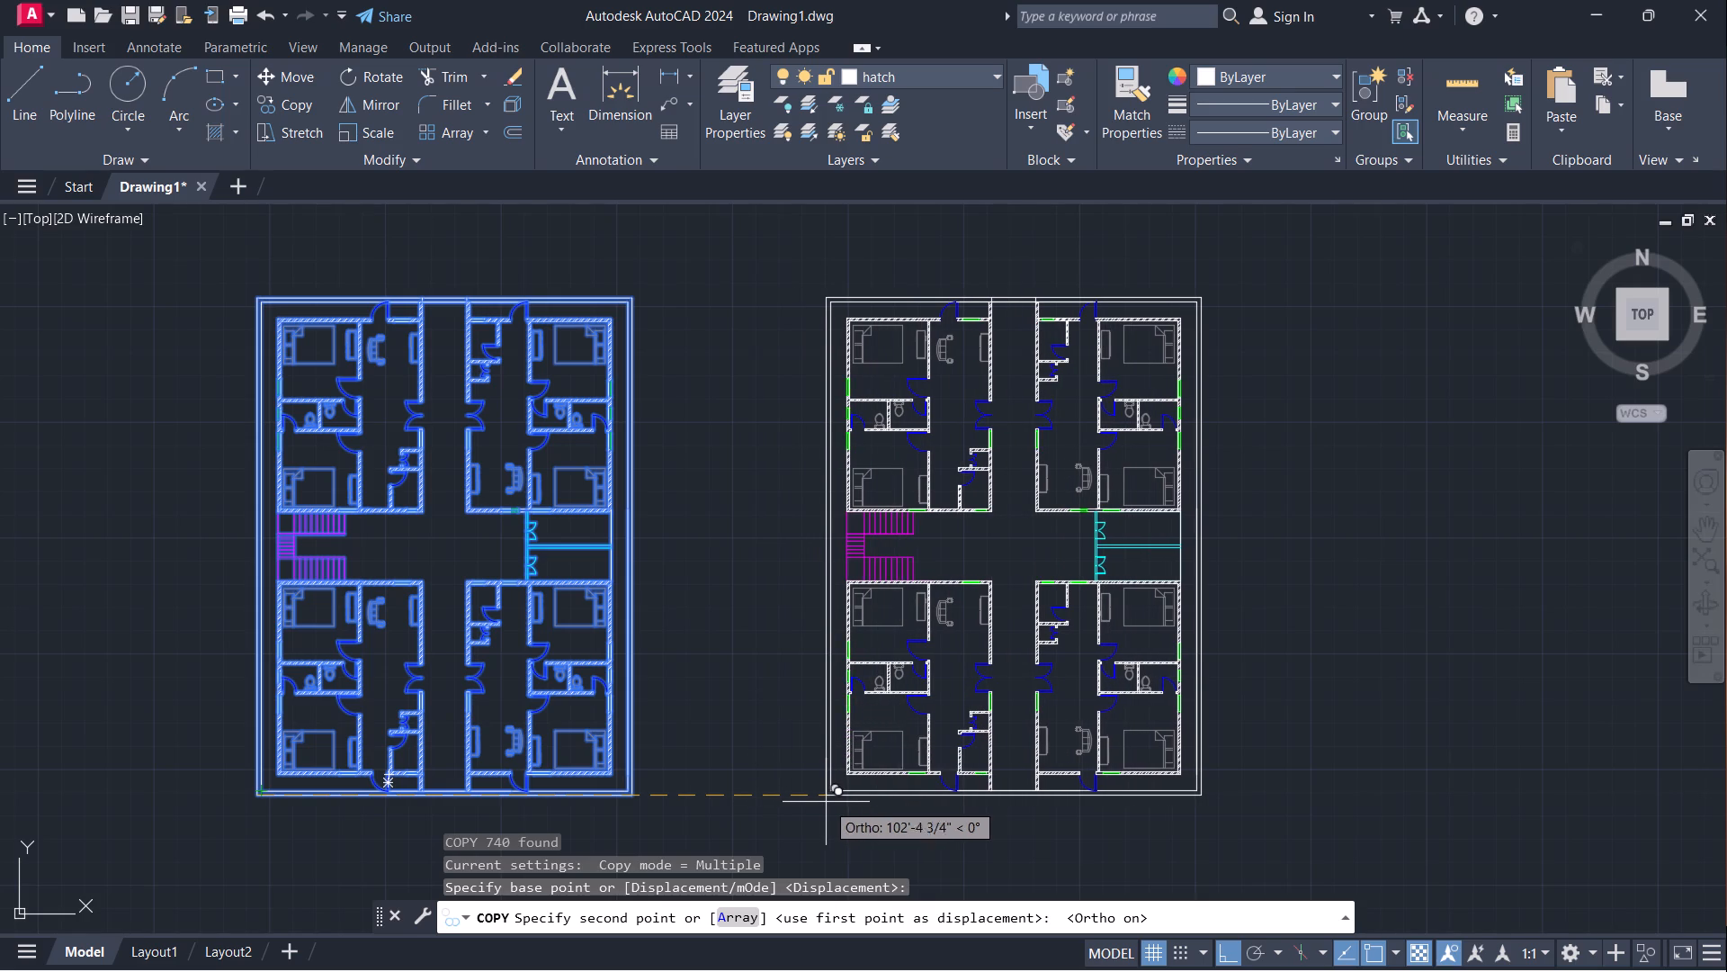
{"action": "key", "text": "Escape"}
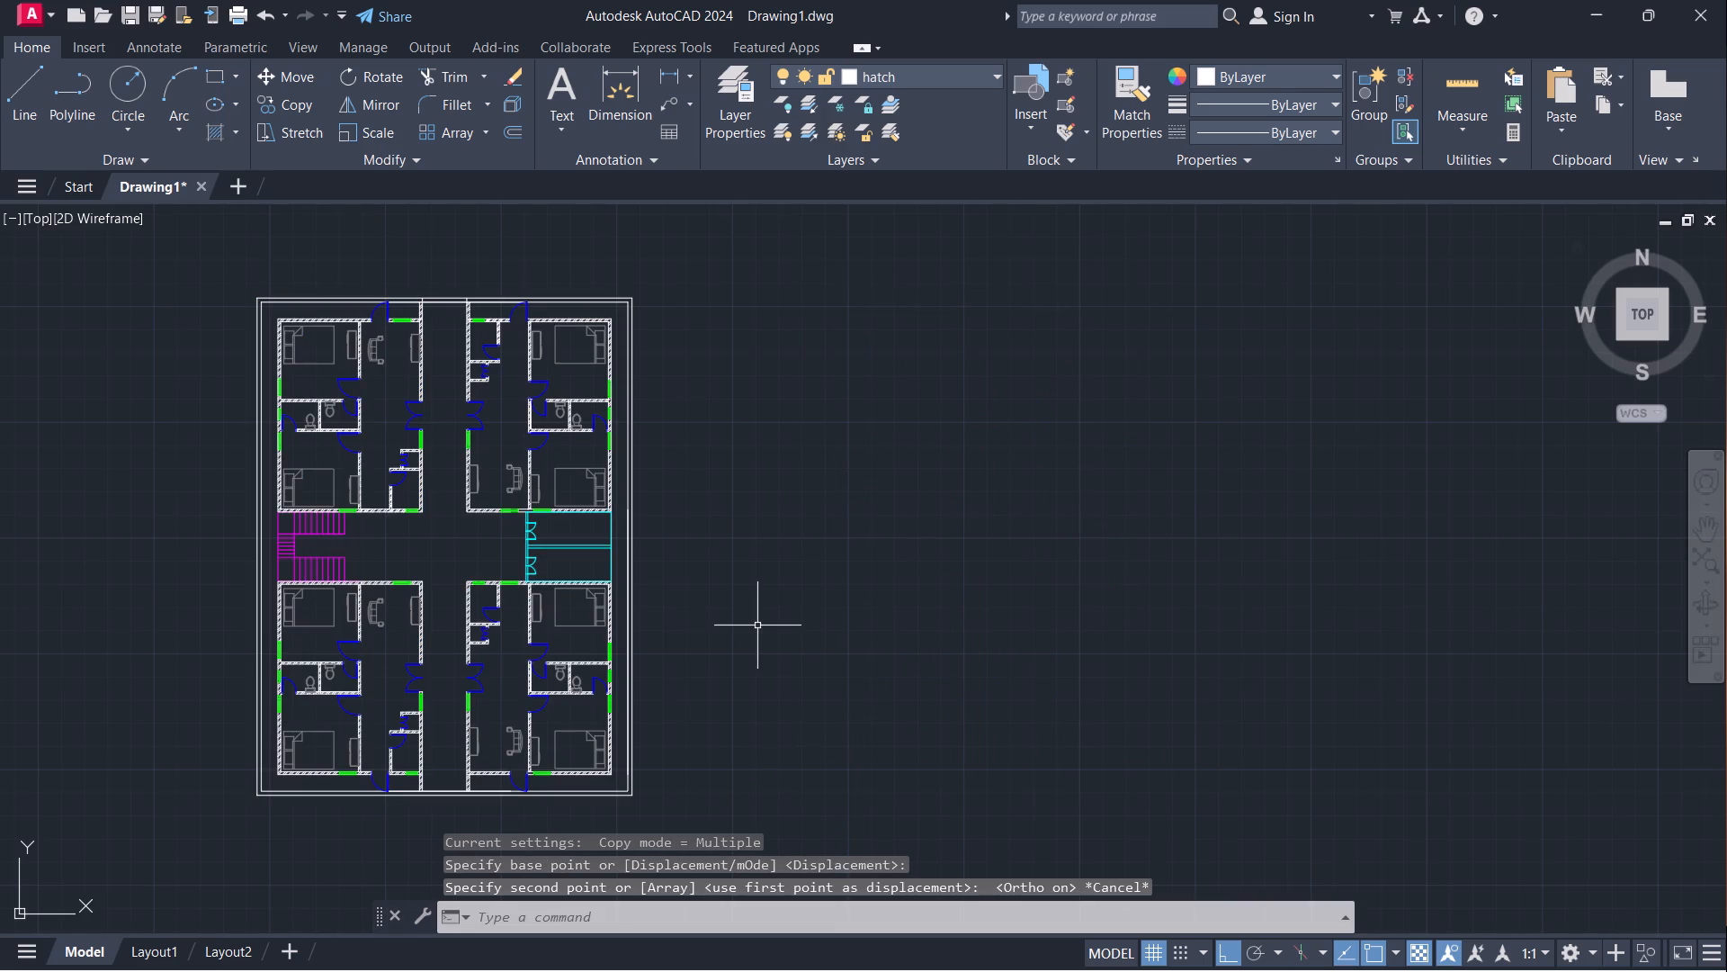
Create a layer named text, set its colour to red and make it the current layer.
{"action": "middle_click_drag", "start_coordinate": [756, 621], "coordinate": [1121, 576]}
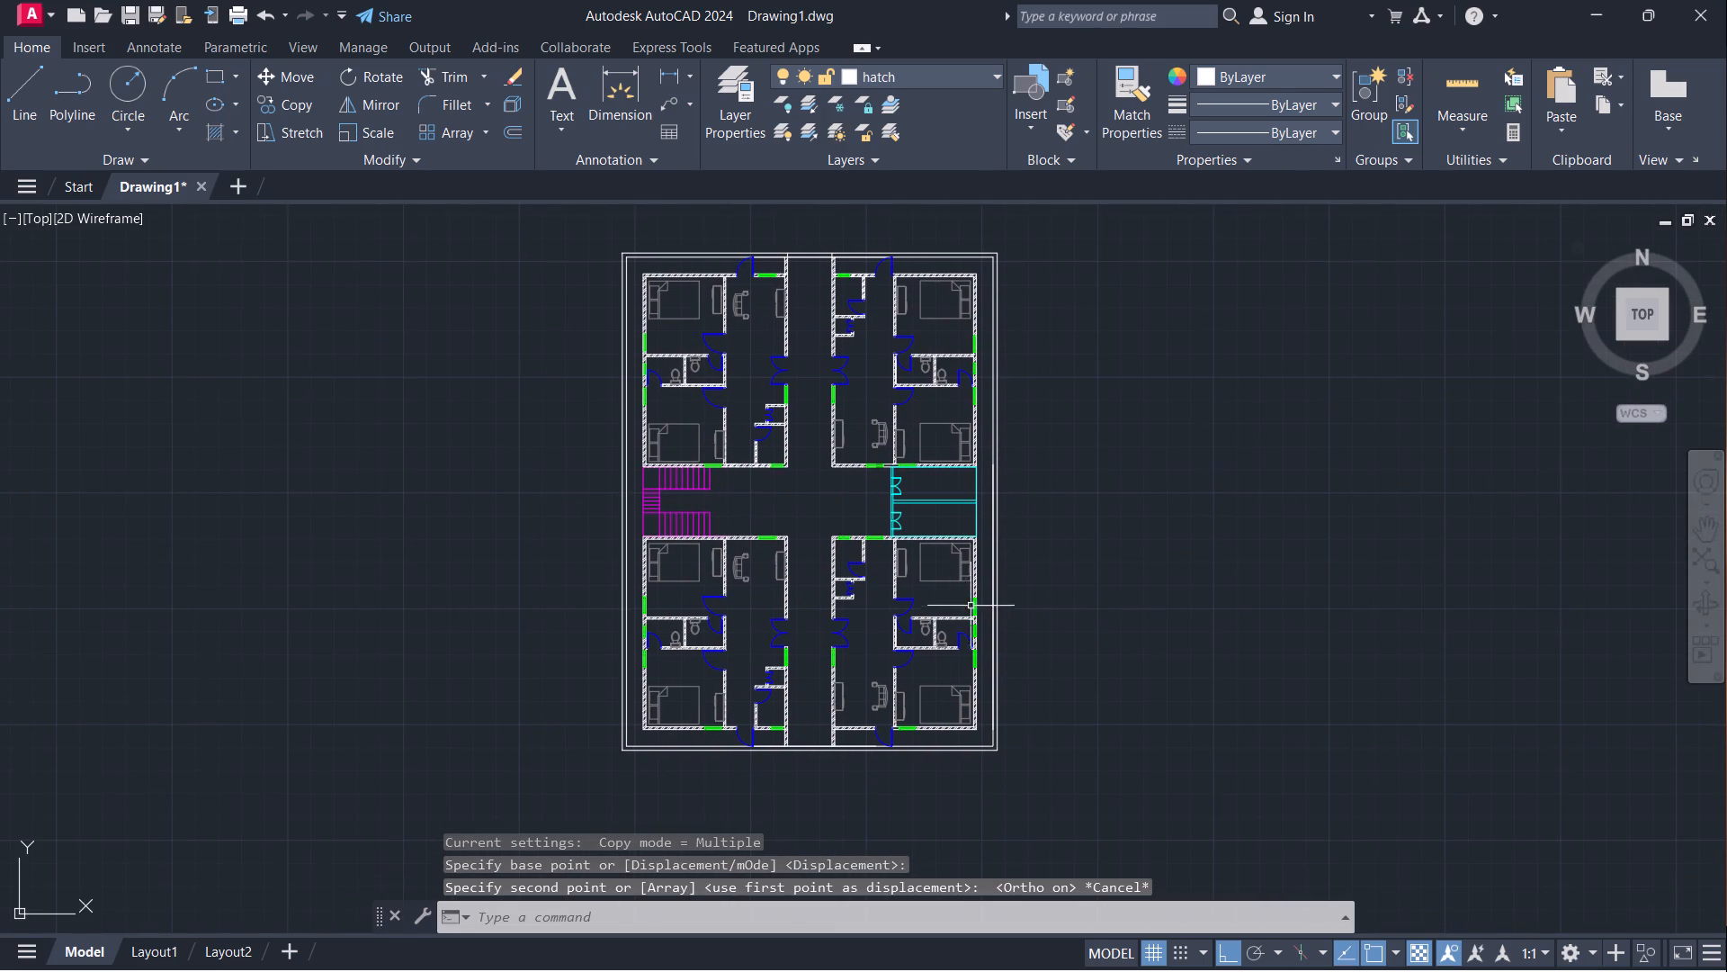
{"action": "scroll", "coordinate": [679, 340], "scroll_direction": "up", "scroll_amount": 1}
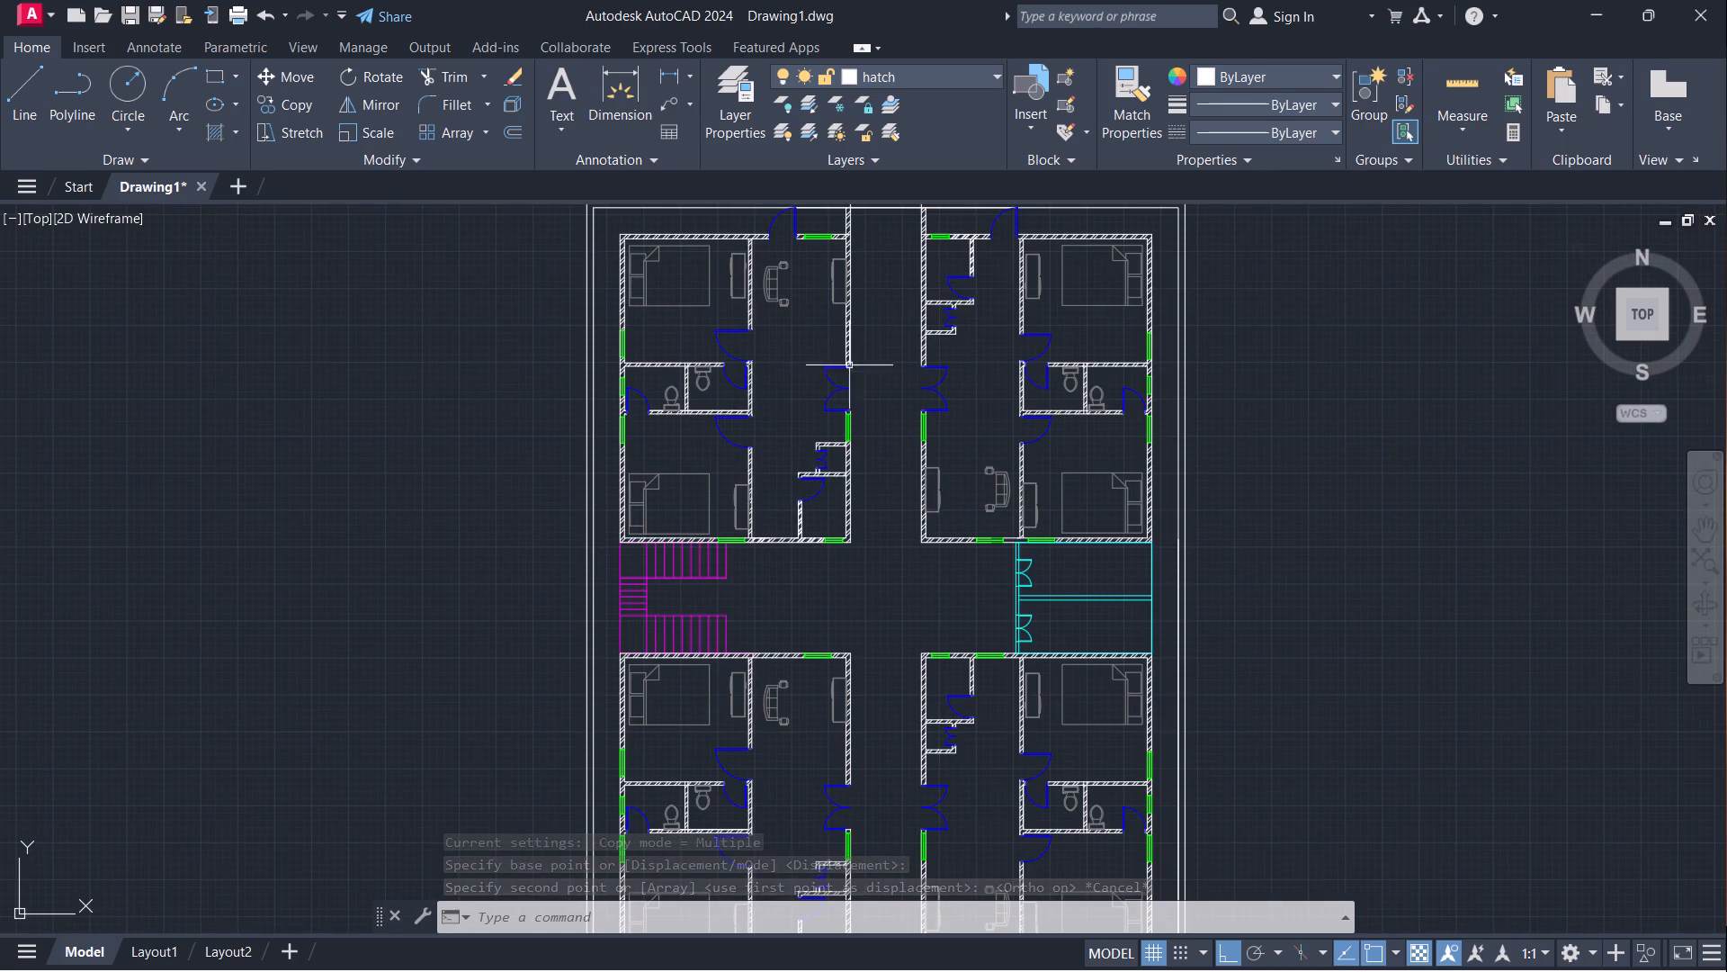
{"action": "double_click", "coordinate": [728, 100]}
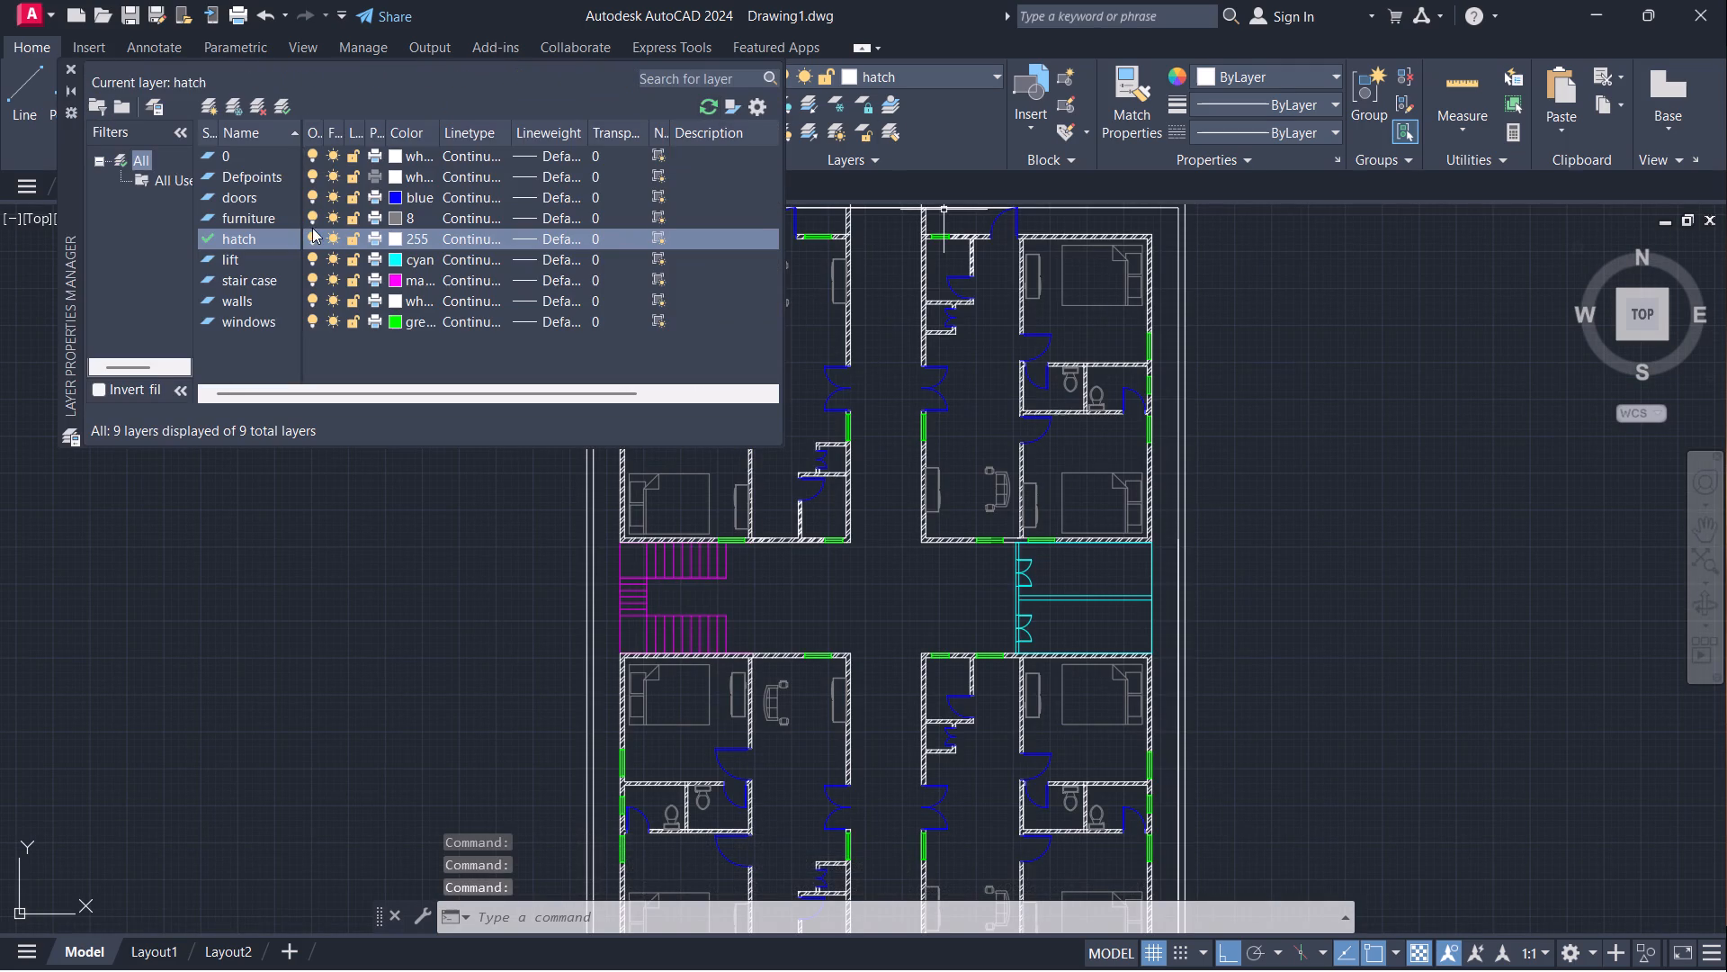
{"action": "left_click", "coordinate": [213, 111]}
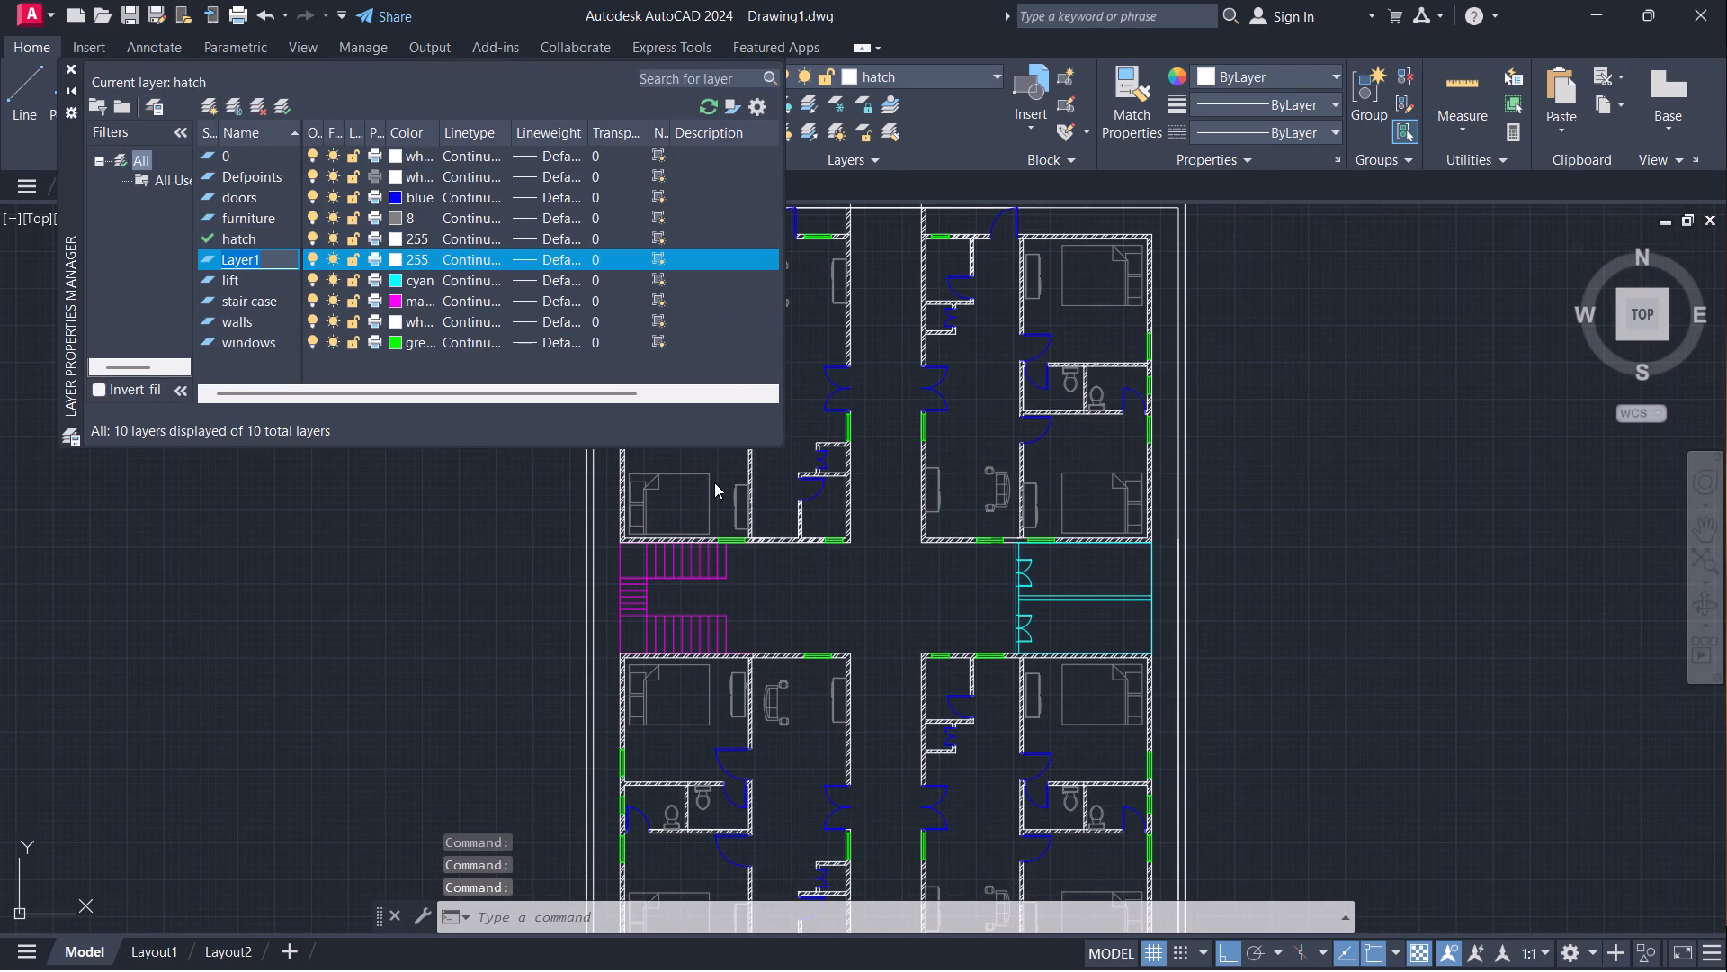
{"action": "key", "text": "BackSpace"}
{"action": "type", "text": "text"}
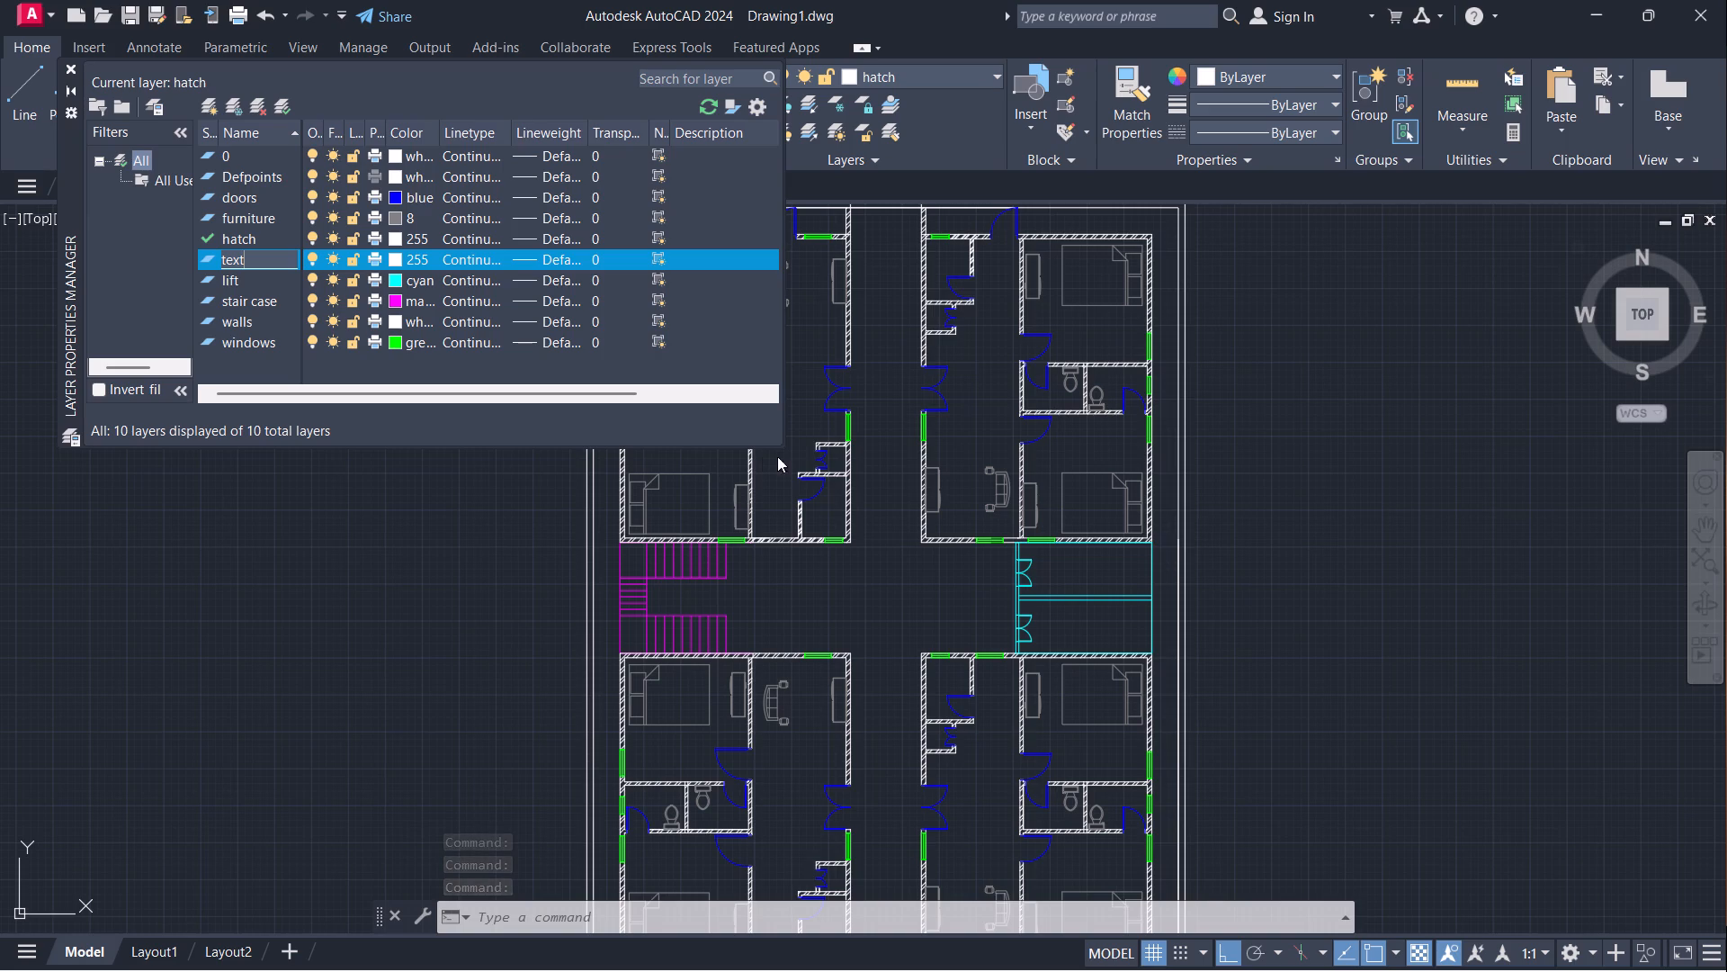
{"action": "left_click", "coordinate": [400, 255]}
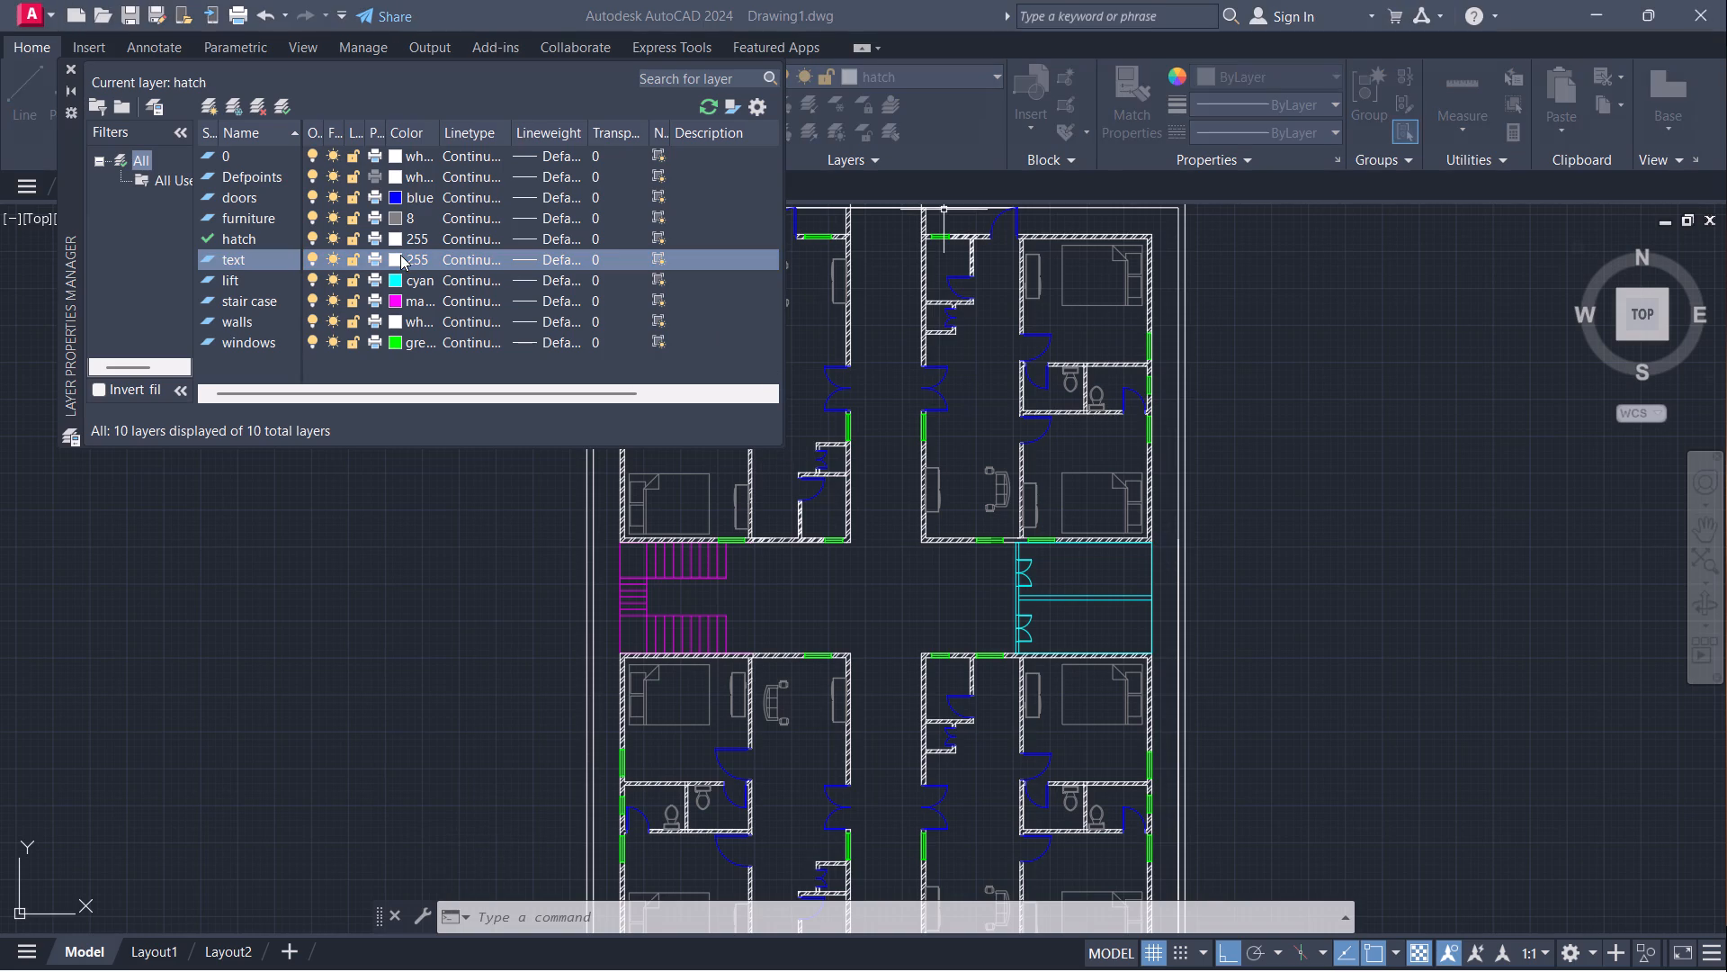
{"action": "left_click", "coordinate": [675, 544]}
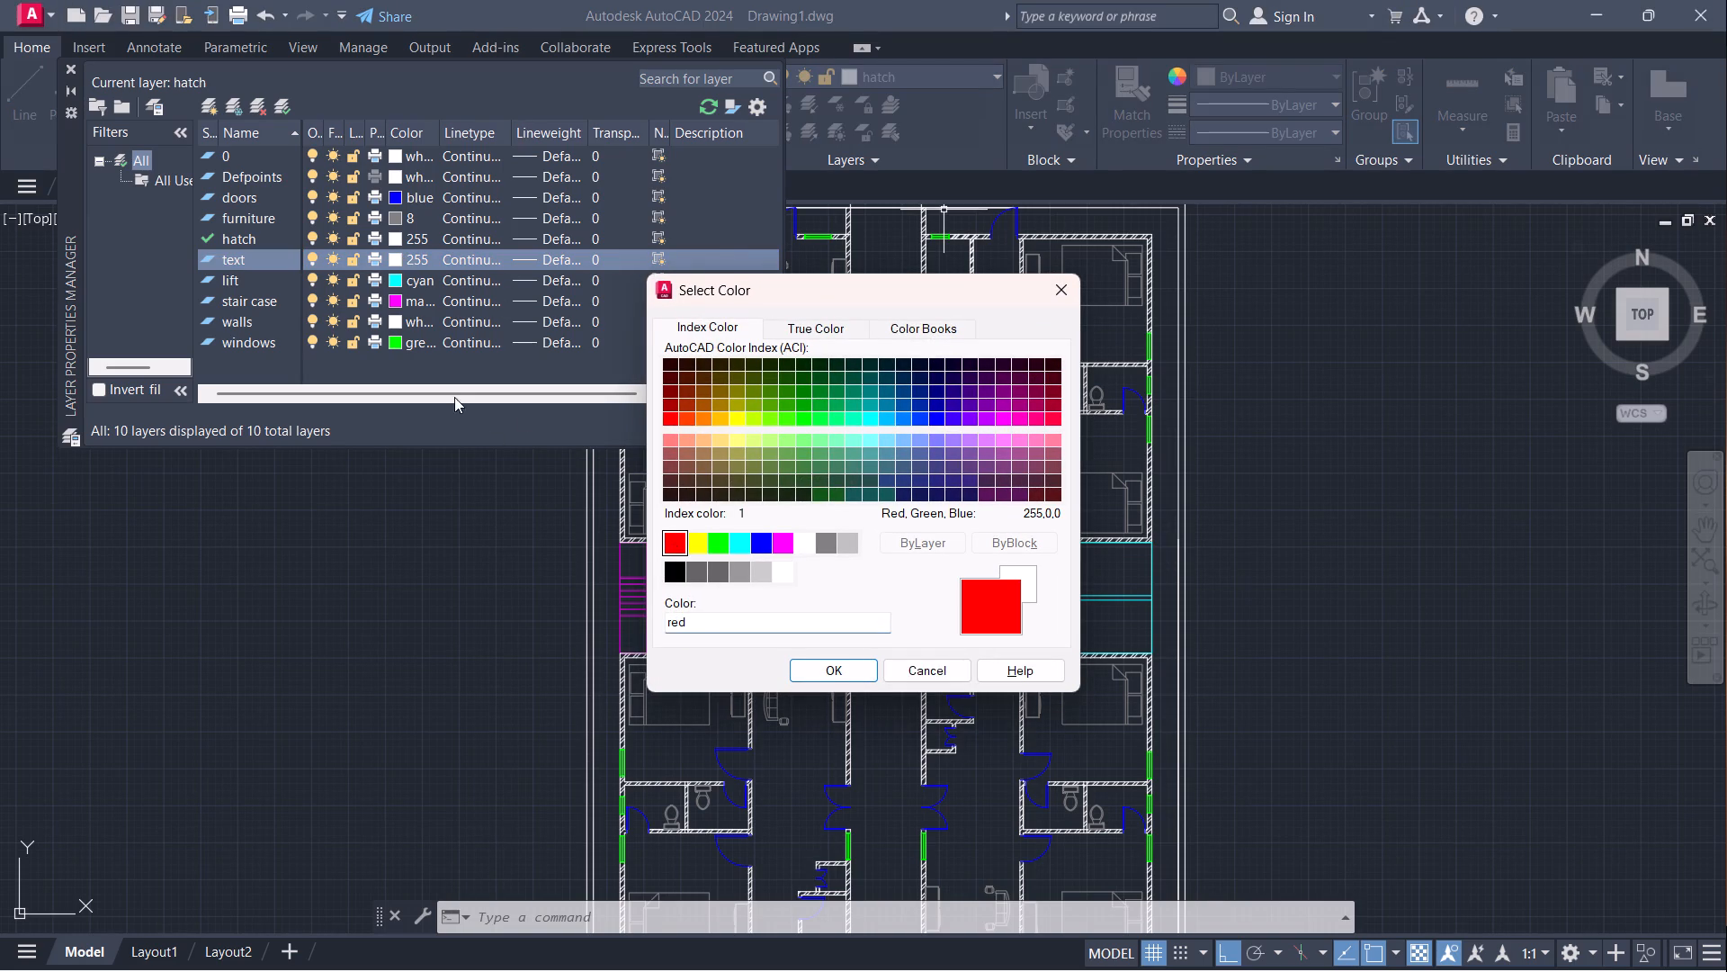
{"action": "left_click", "coordinate": [827, 675]}
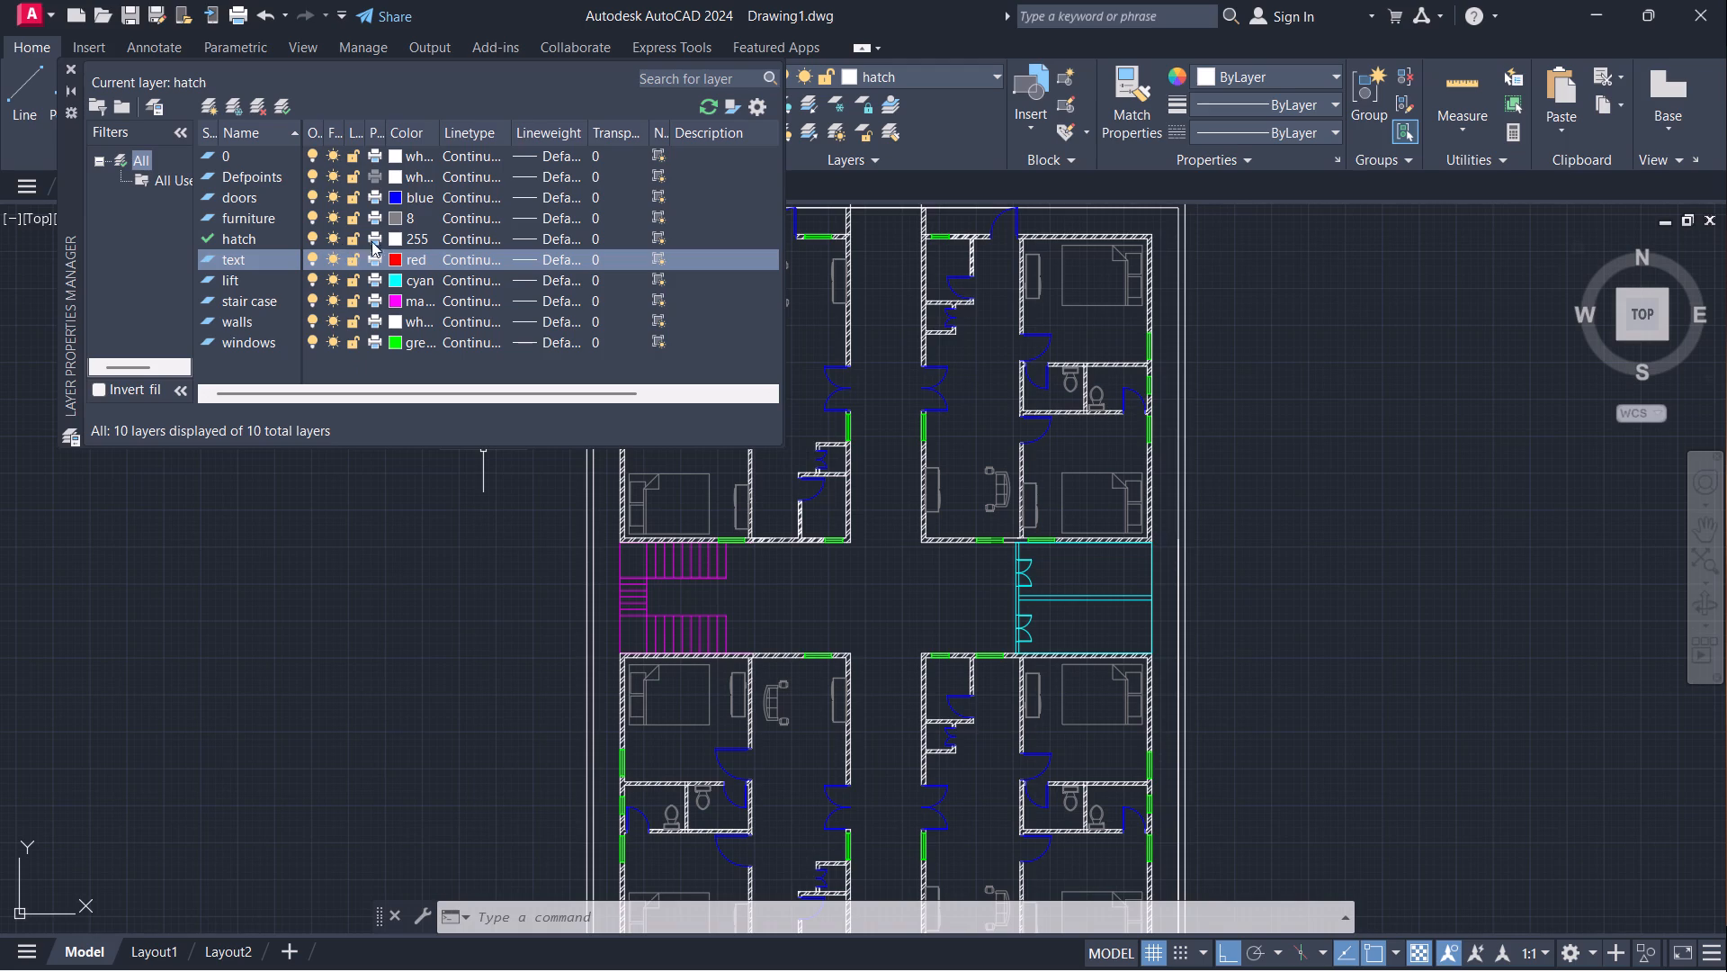
{"action": "left_click", "coordinate": [280, 106]}
{"action": "left_click", "coordinate": [73, 66]}
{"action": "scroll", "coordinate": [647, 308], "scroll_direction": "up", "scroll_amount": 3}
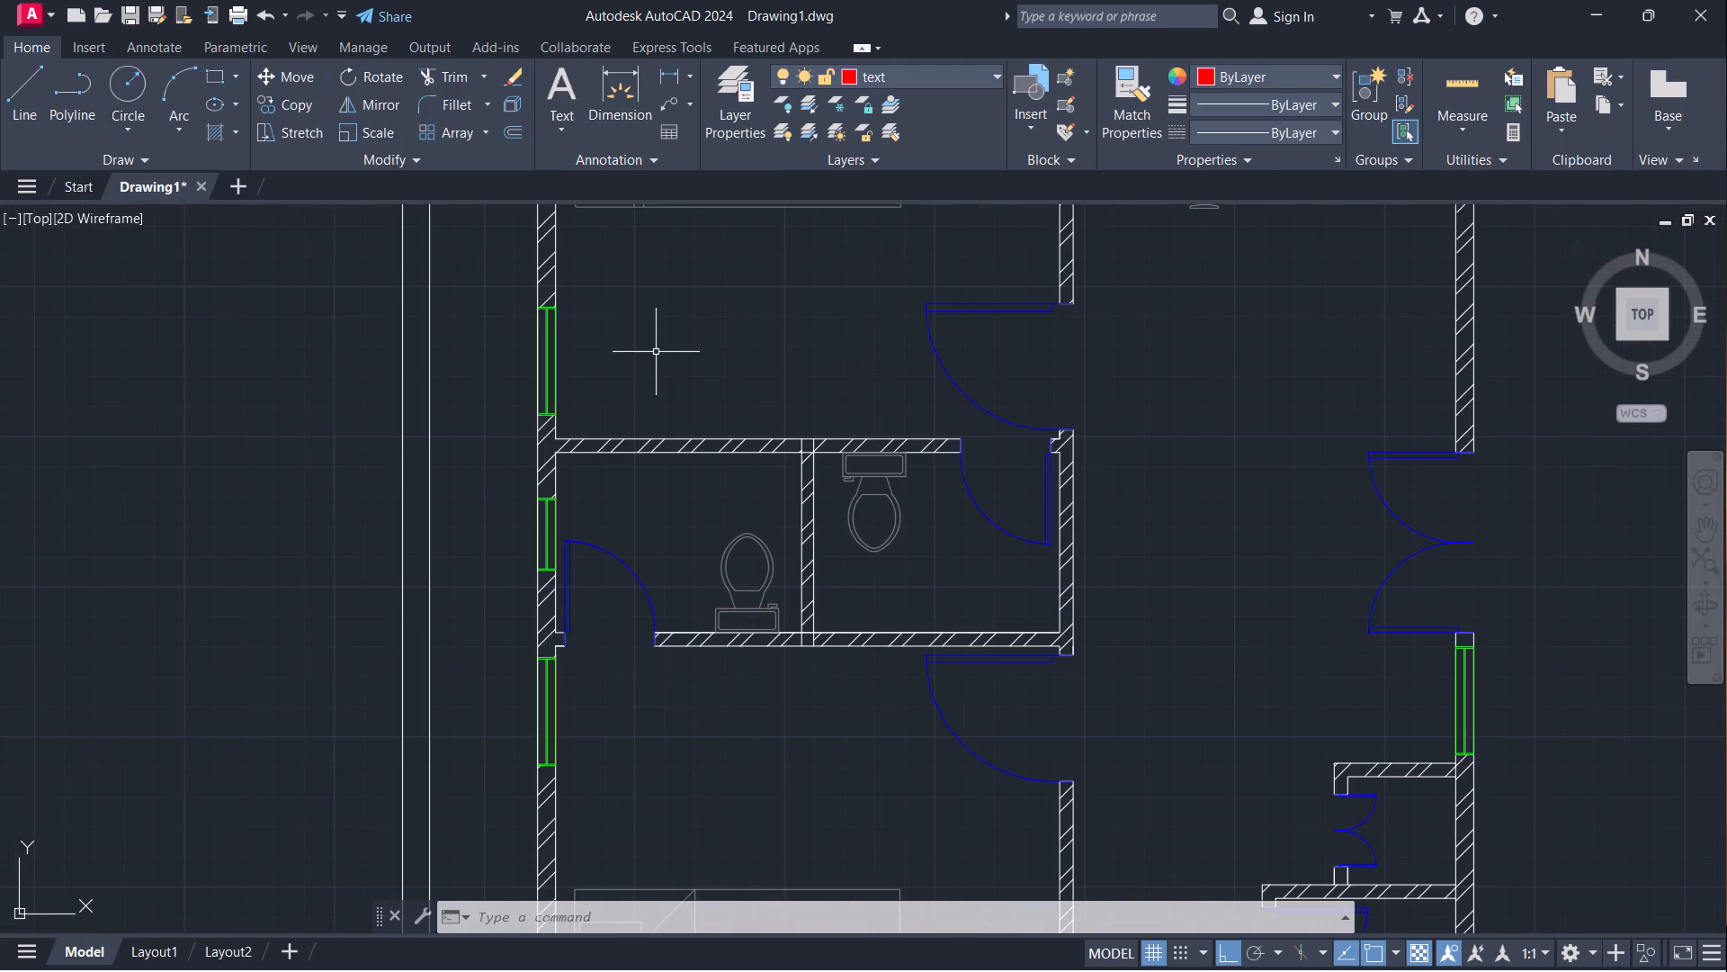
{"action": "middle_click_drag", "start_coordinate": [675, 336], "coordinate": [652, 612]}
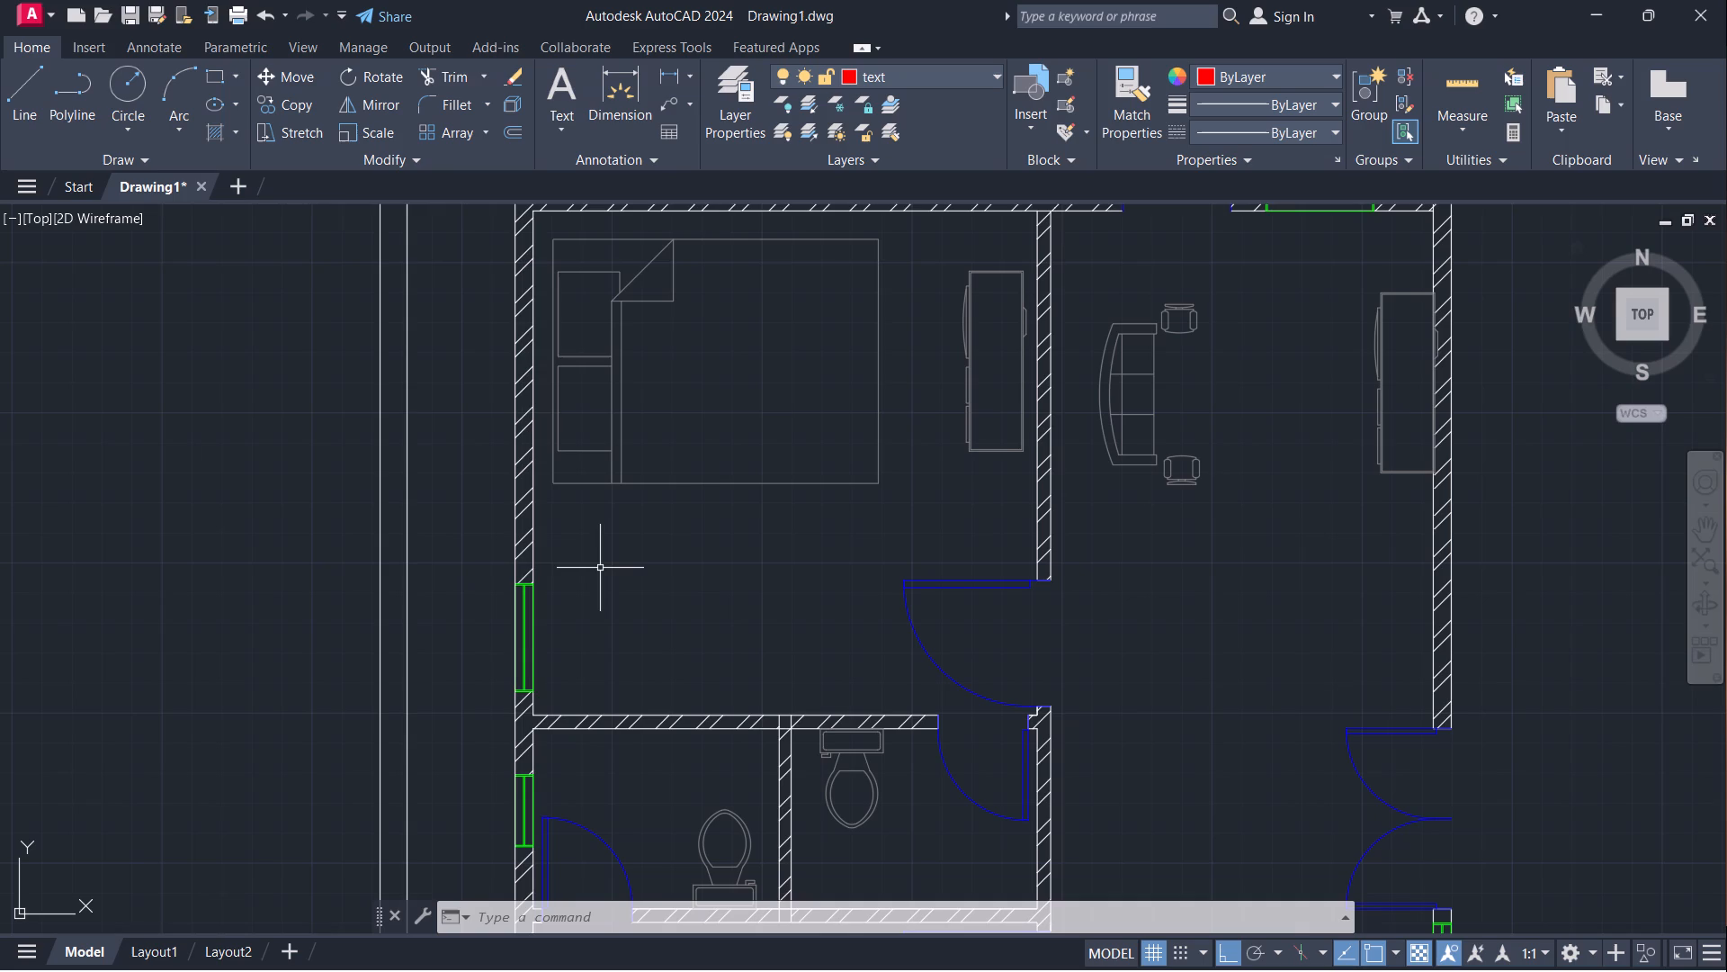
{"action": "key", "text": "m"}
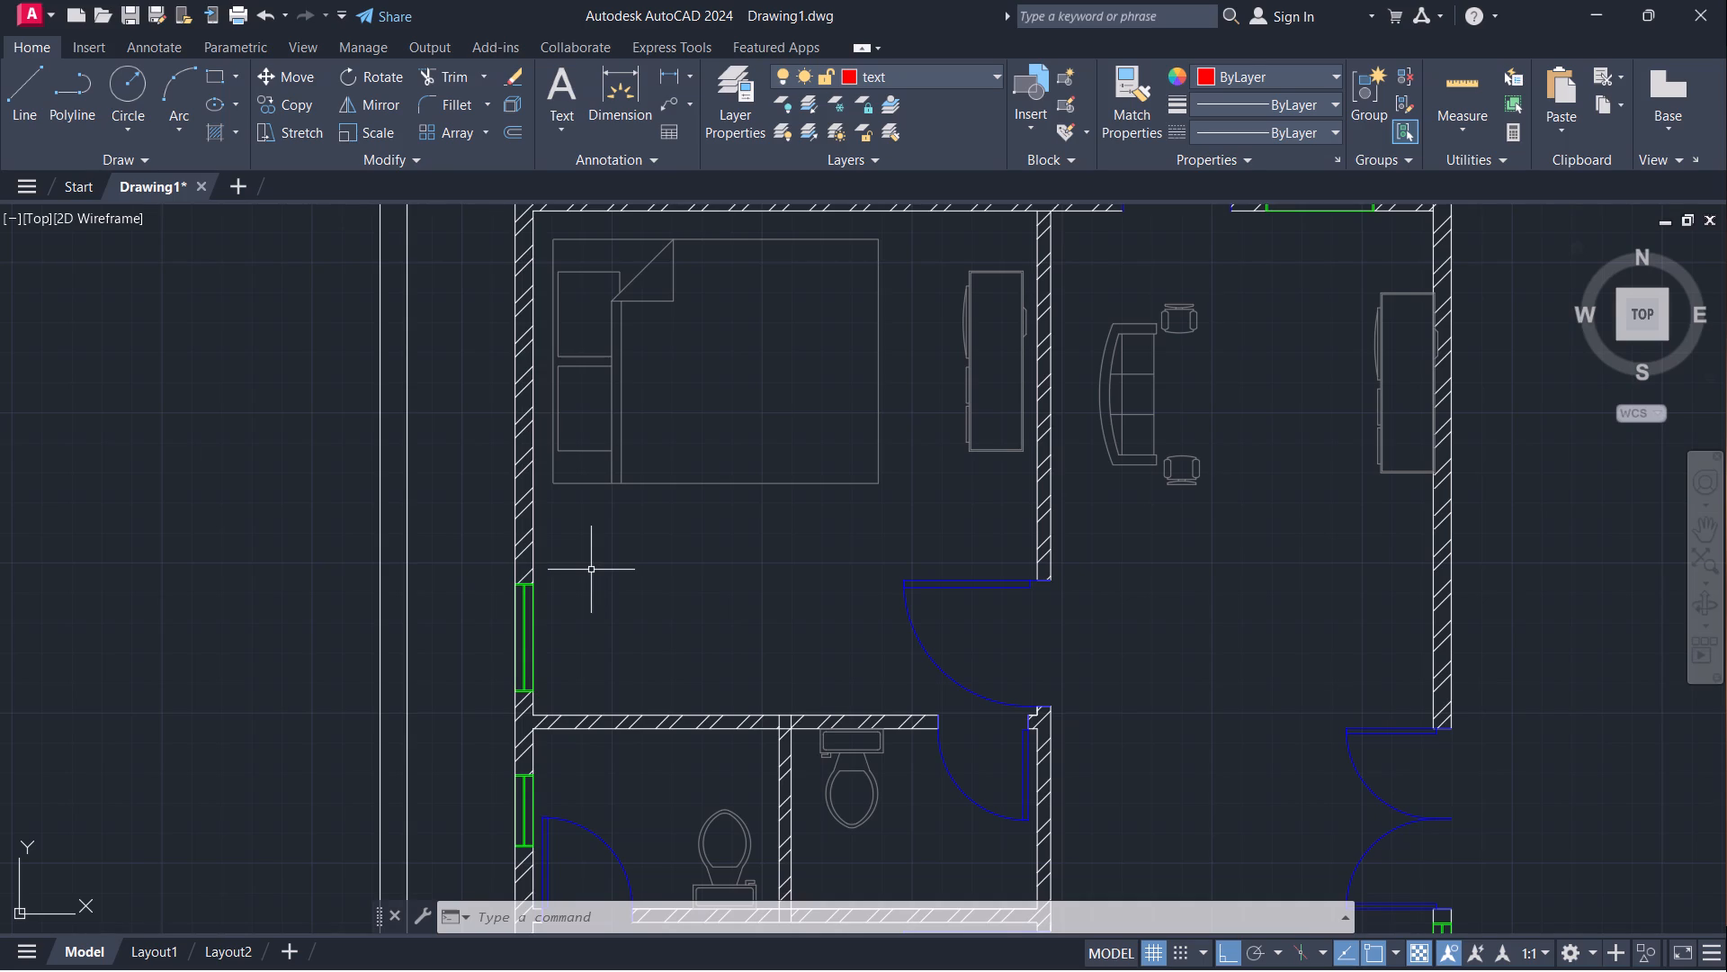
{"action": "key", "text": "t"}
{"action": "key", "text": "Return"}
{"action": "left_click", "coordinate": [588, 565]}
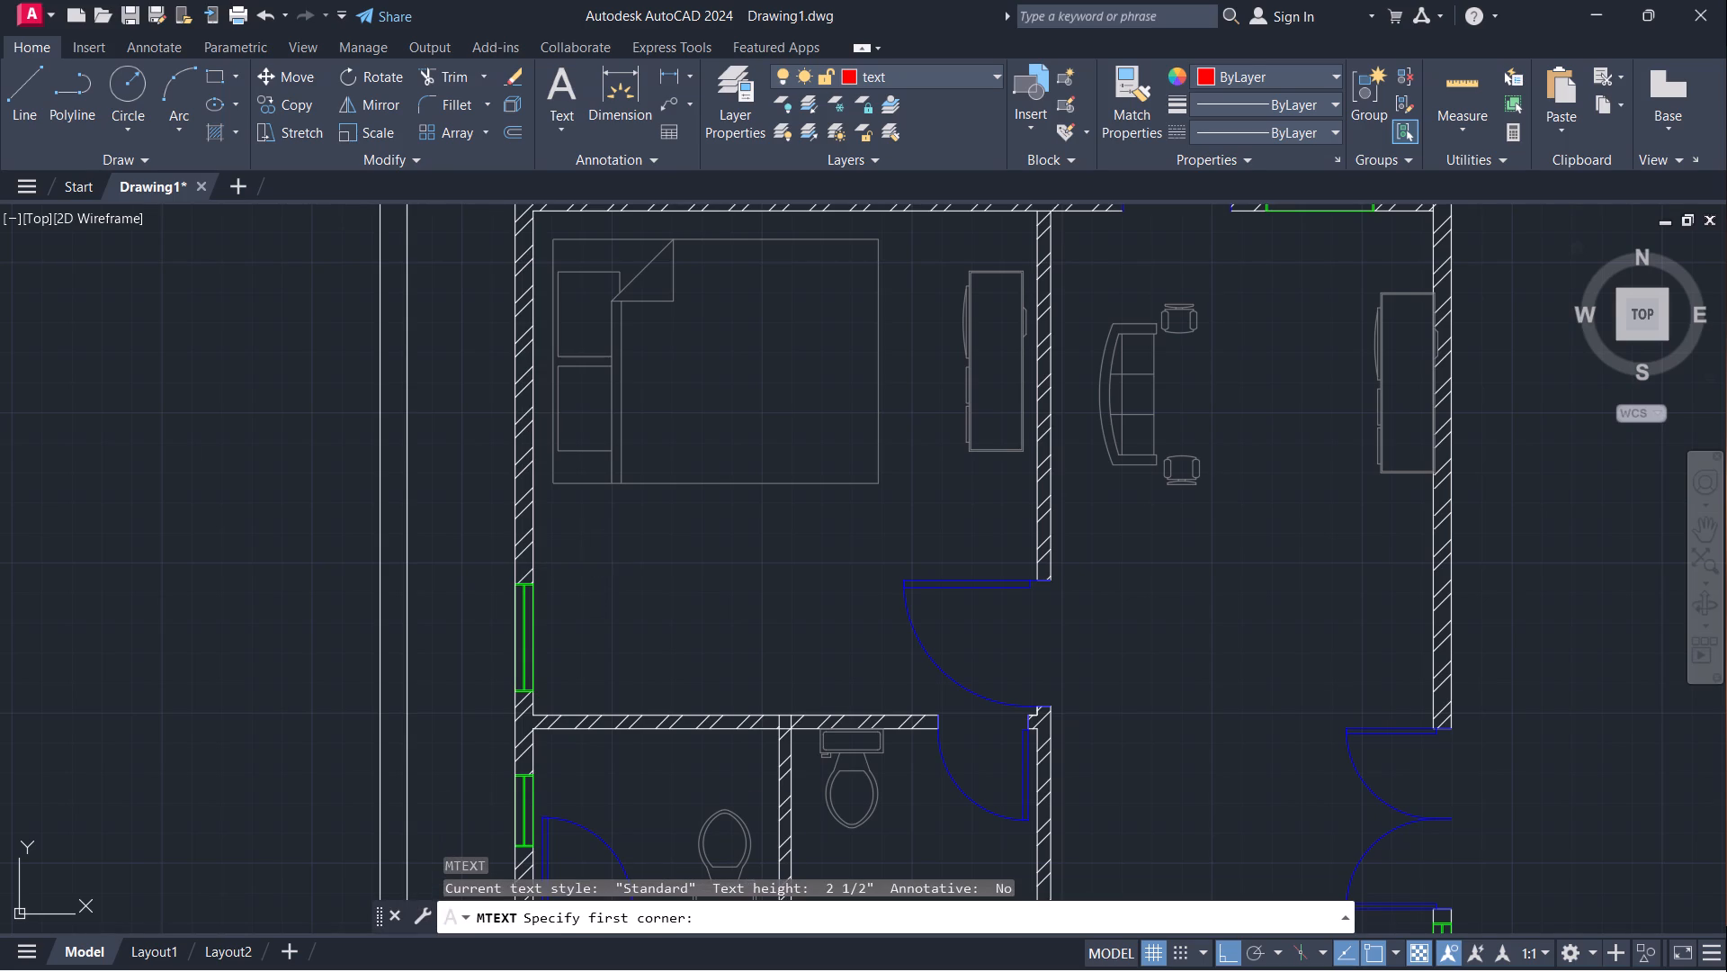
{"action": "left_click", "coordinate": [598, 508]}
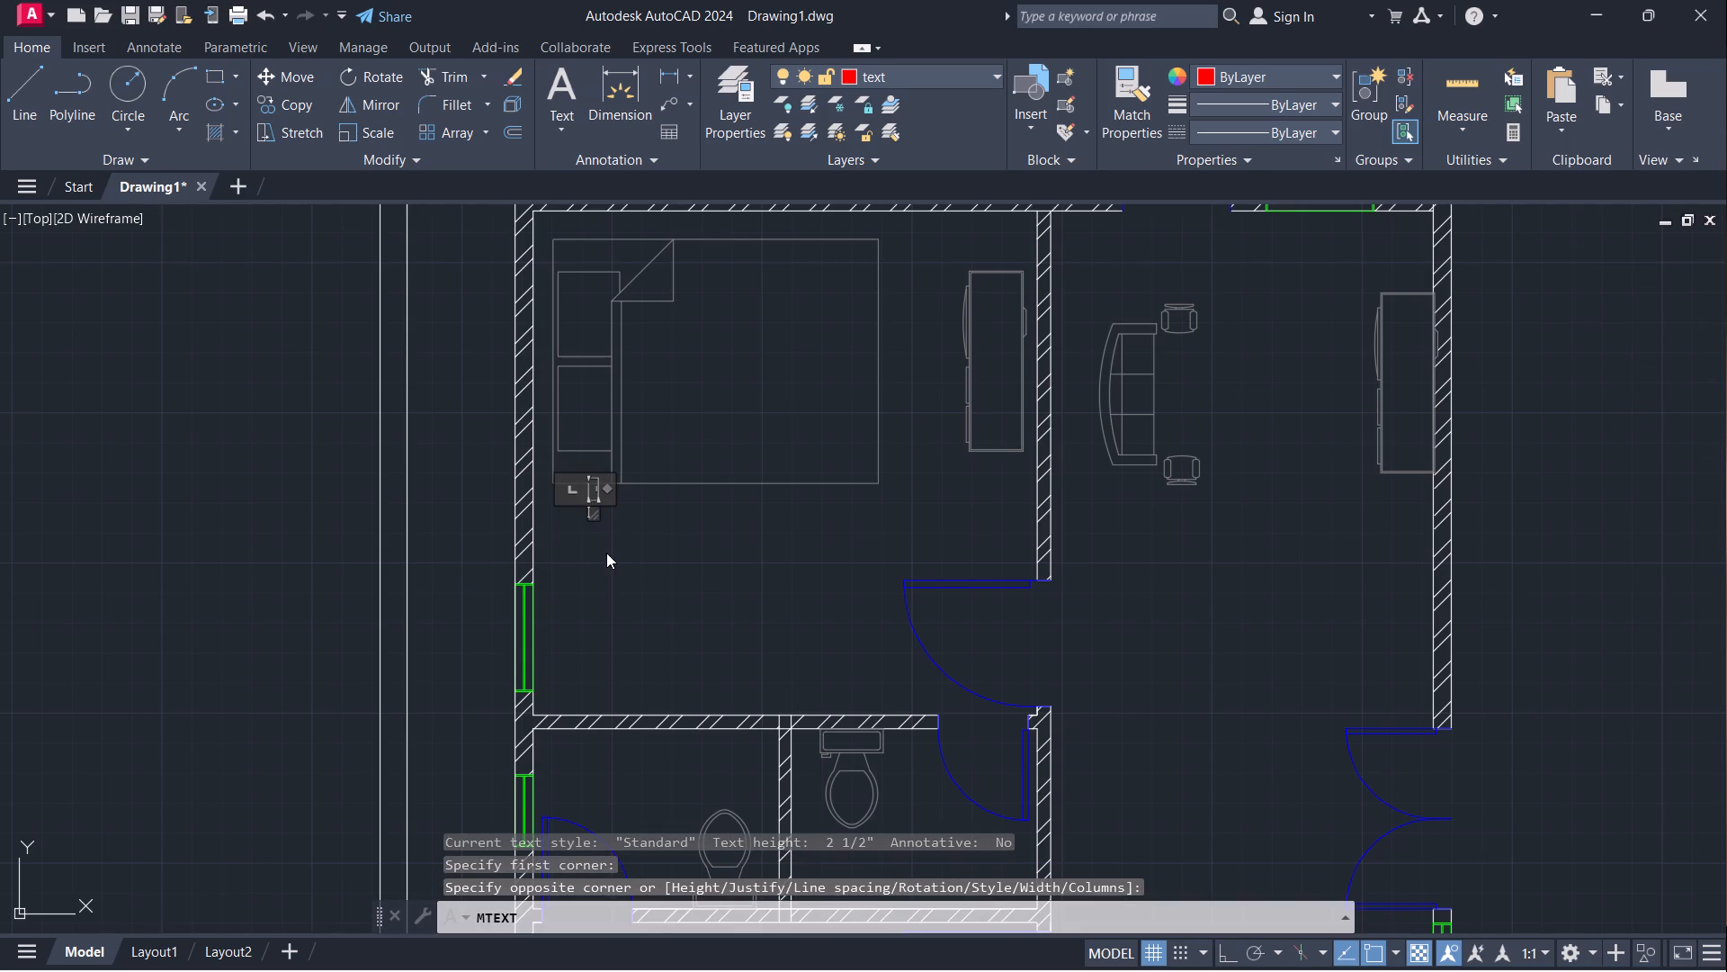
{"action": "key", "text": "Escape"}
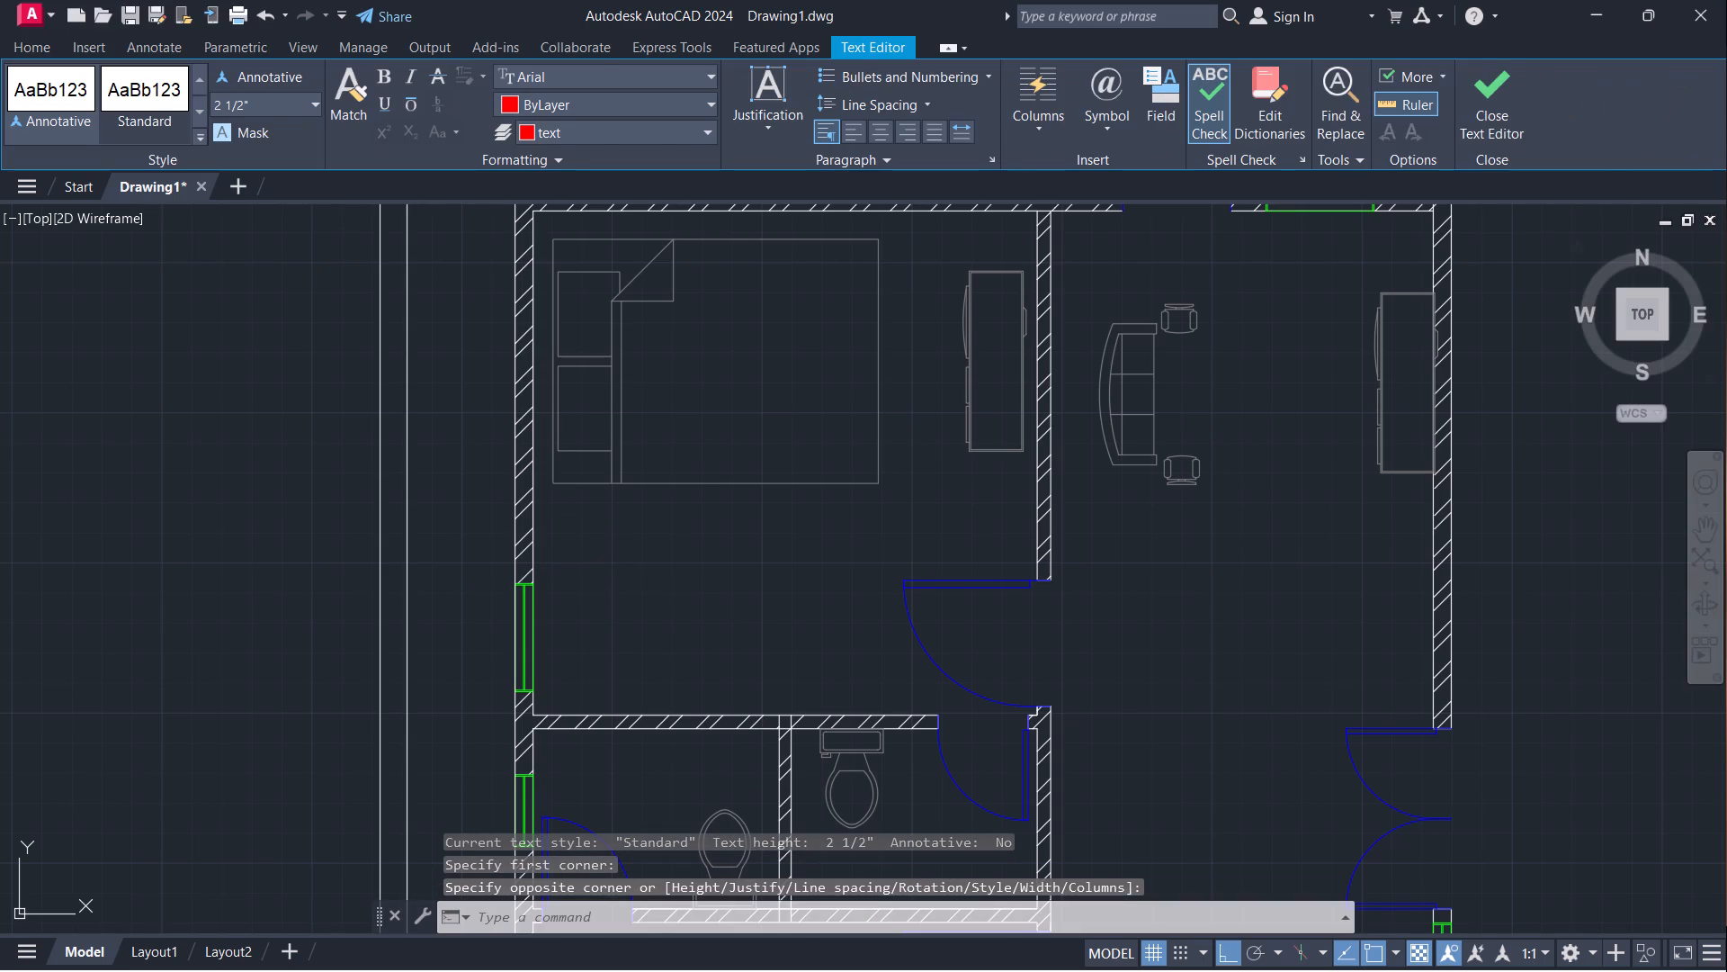
Add a multiline text label reading BEDROOM with 14'-0"X14'-0" on a second line, below the bed in the plan's upper-left bedroom.
{"action": "key", "text": "m"}
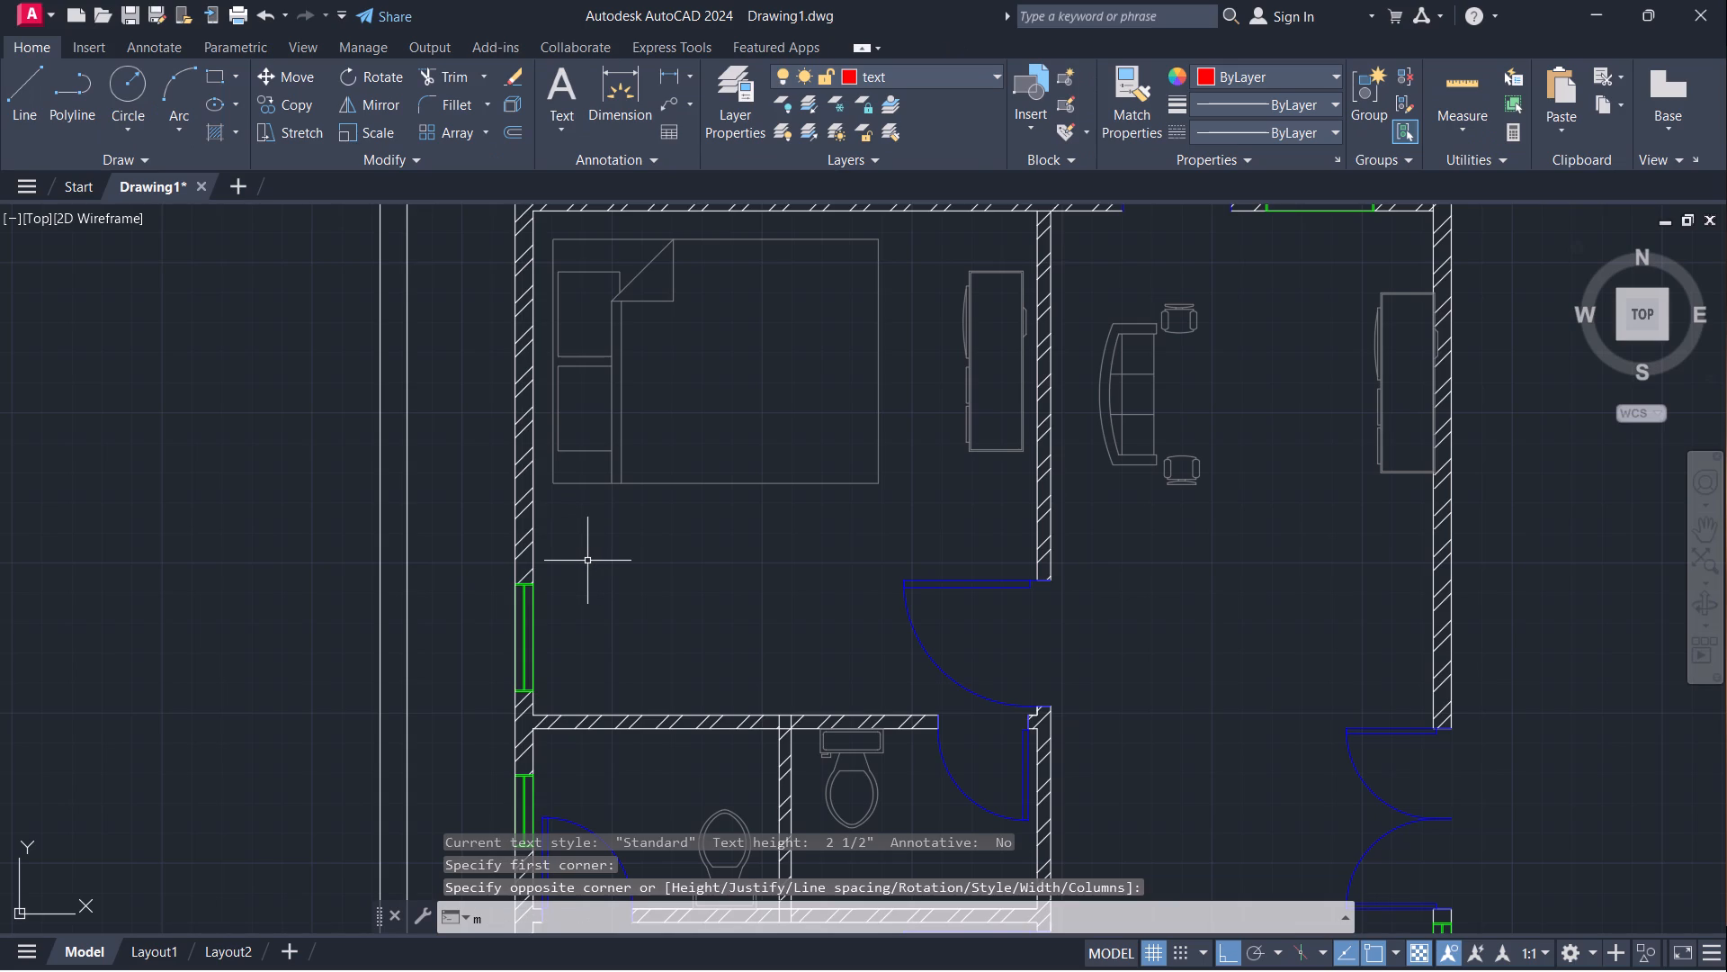
{"action": "key", "text": "t"}
{"action": "key", "text": "Return"}
{"action": "left_click", "coordinate": [573, 579]}
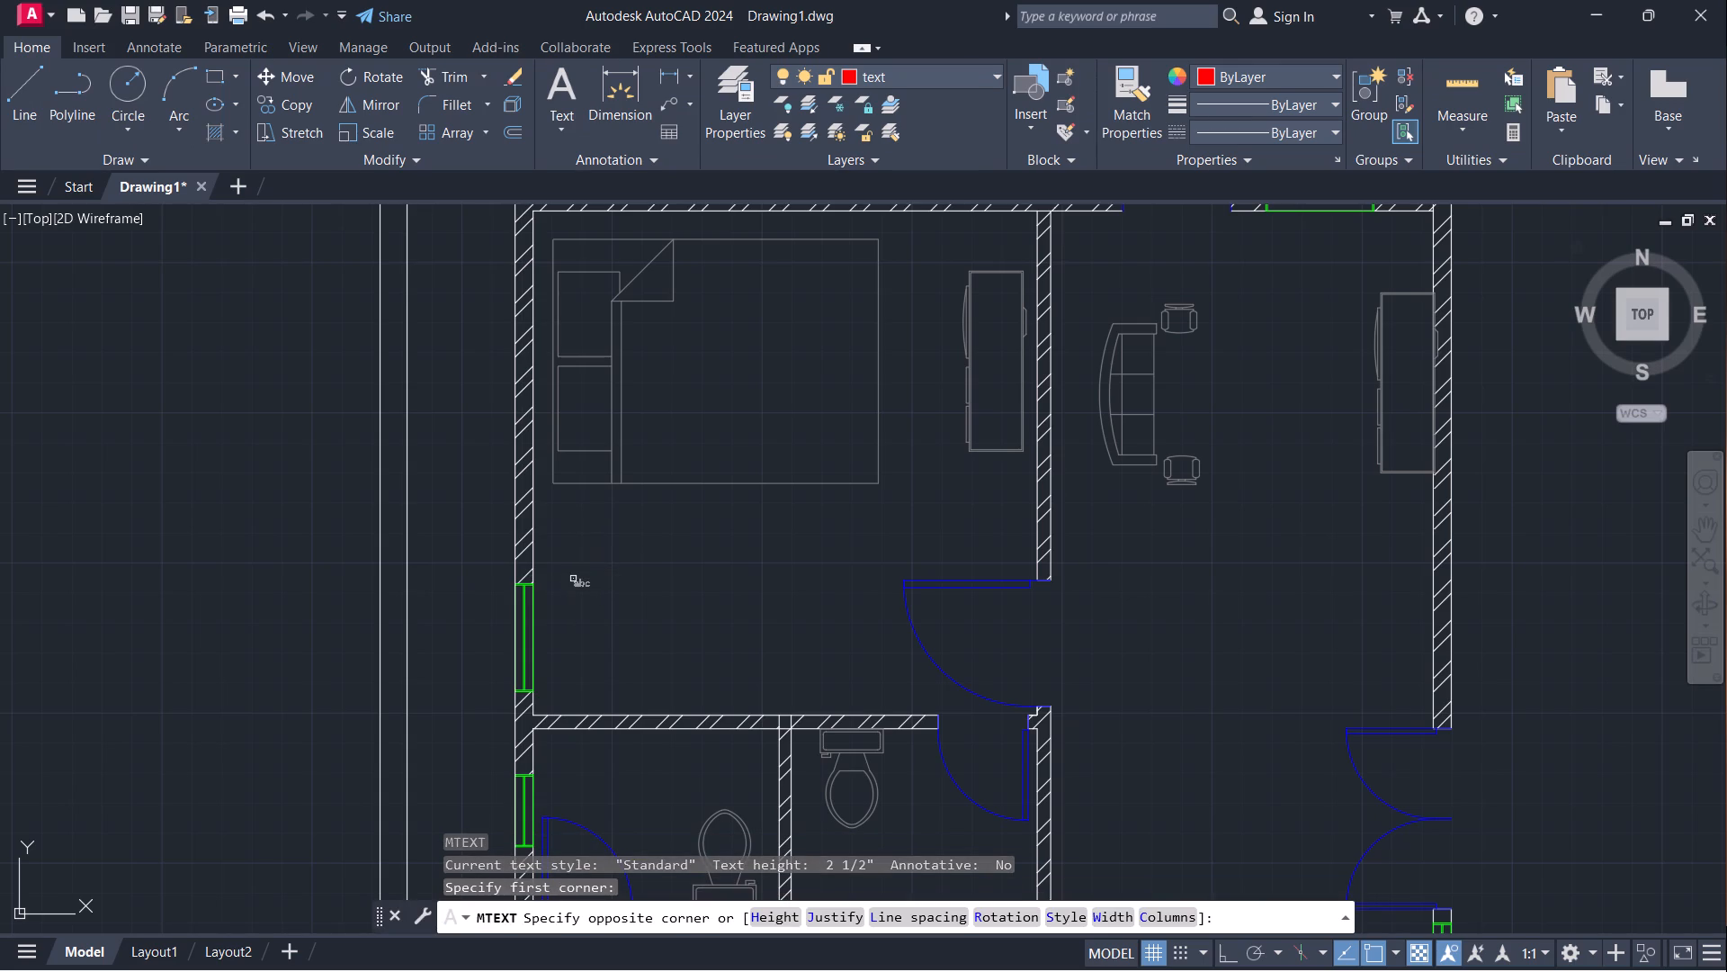
{"action": "left_click", "coordinate": [573, 529]}
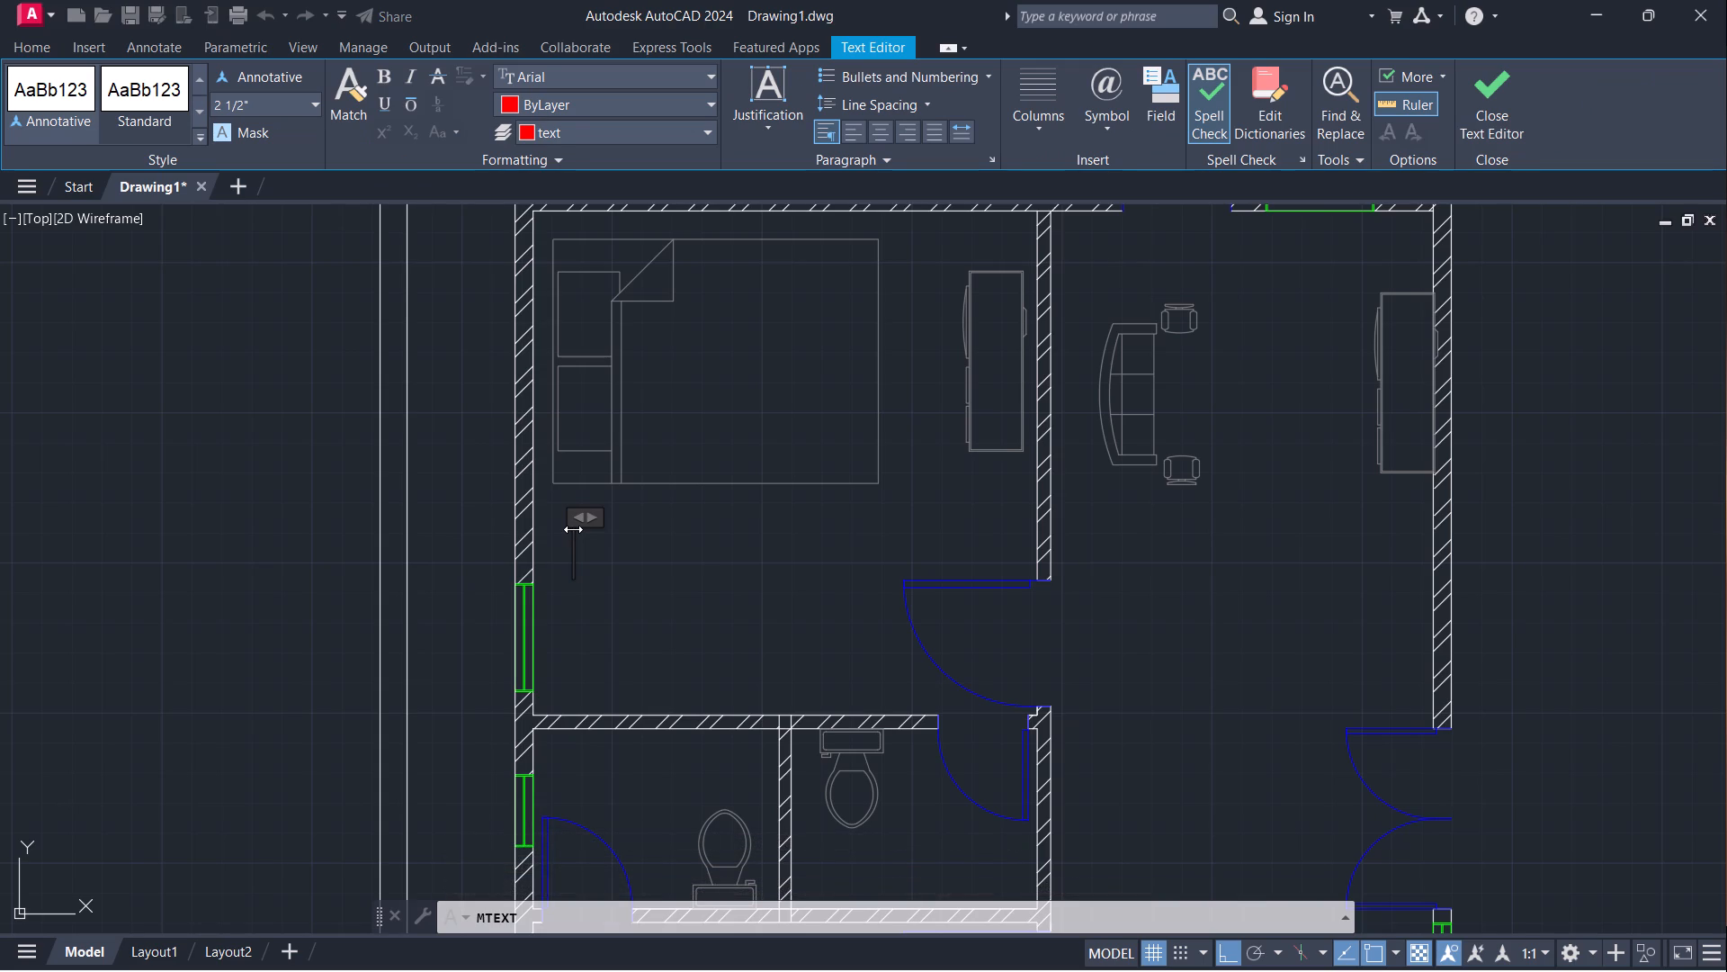
{"action": "type", "text": "BEDROOM"}
{"action": "key", "text": "Return"}
{"action": "type", "text": "14"}
{"action": "key", "text": "apostrophe"}
{"action": "type", "text": "-0"}
{"action": "key", "text": "shift+quotedbl"}
{"action": "key", "text": "x"}
{"action": "type", "text": "14'"}
{"action": "key", "text": "minus"}
{"action": "key", "text": "0"}
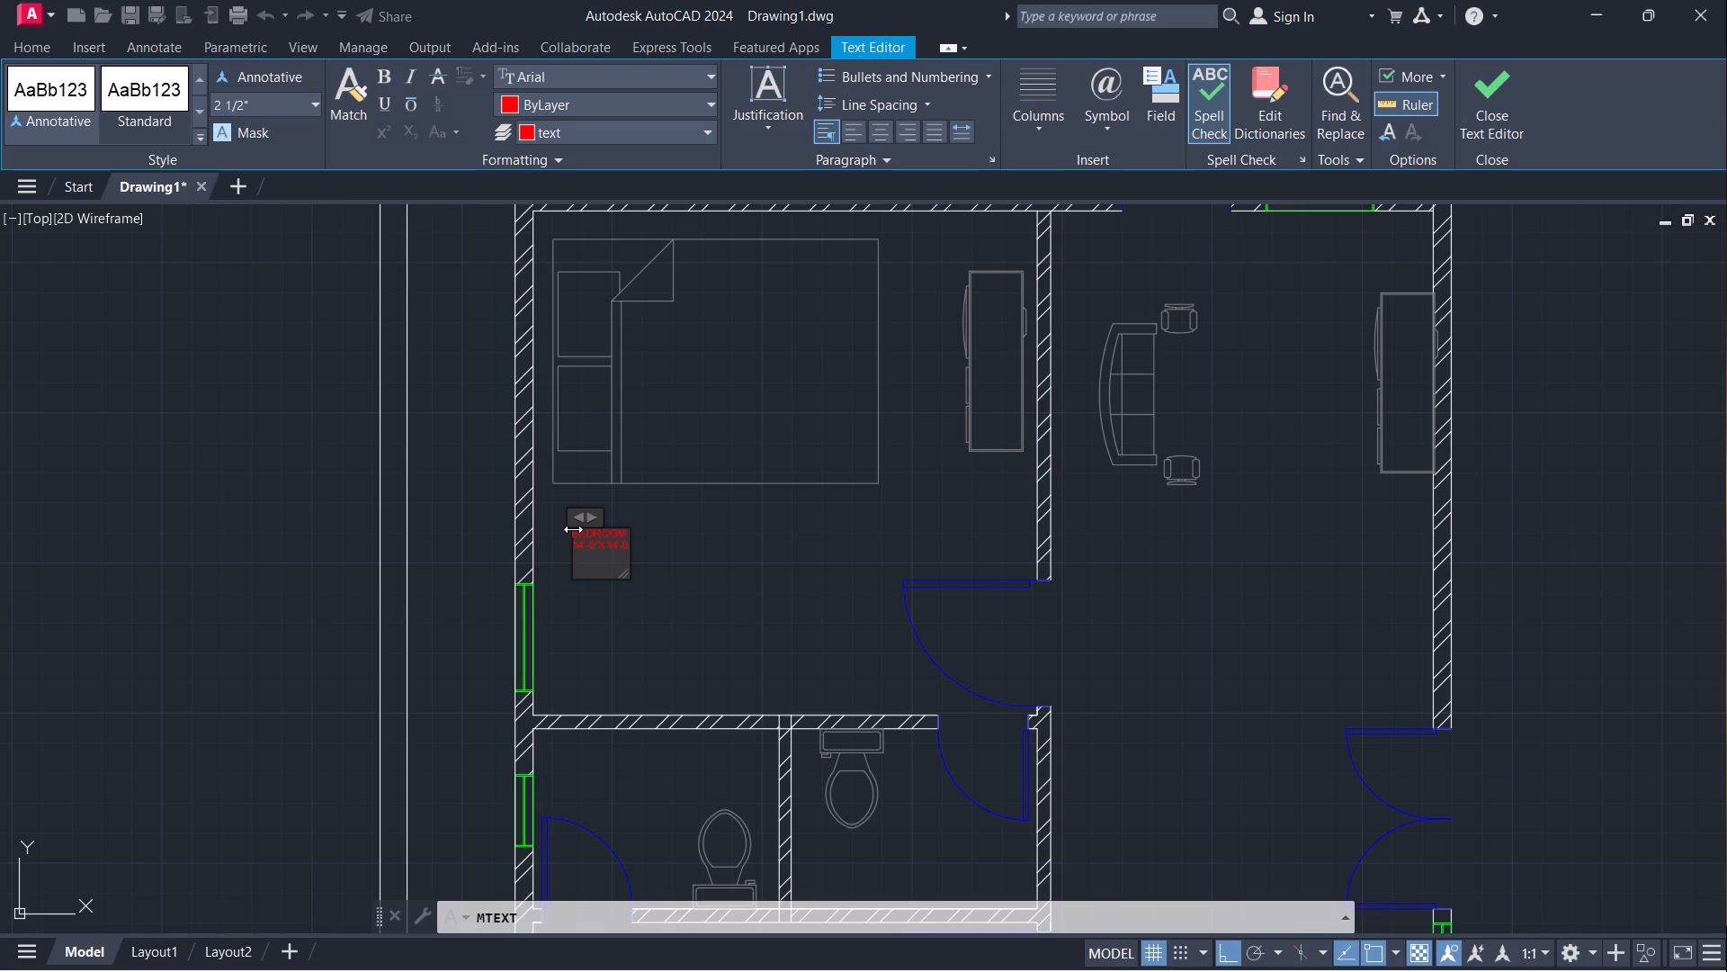
{"action": "key", "text": "shift+quotedbl"}
{"action": "left_click", "coordinate": [573, 529]}
{"action": "left_click", "coordinate": [690, 582]}
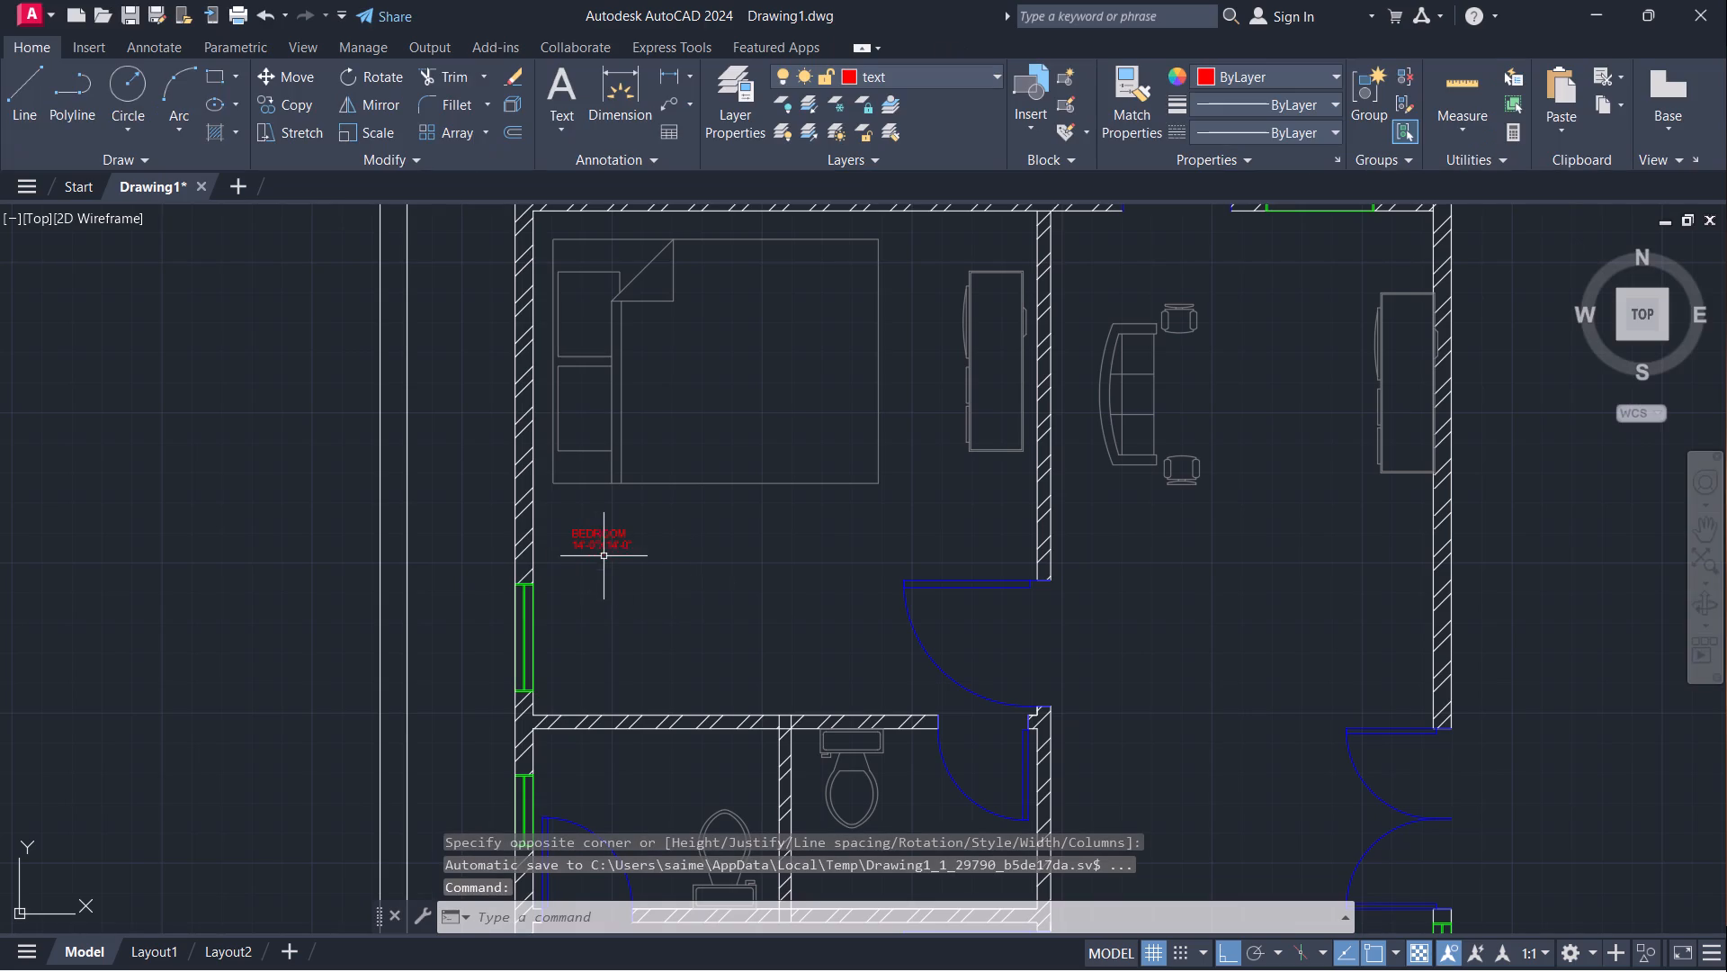
Scale the bedroom label up to about five times its size from its upper-left corner.
{"action": "left_click", "coordinate": [556, 519]}
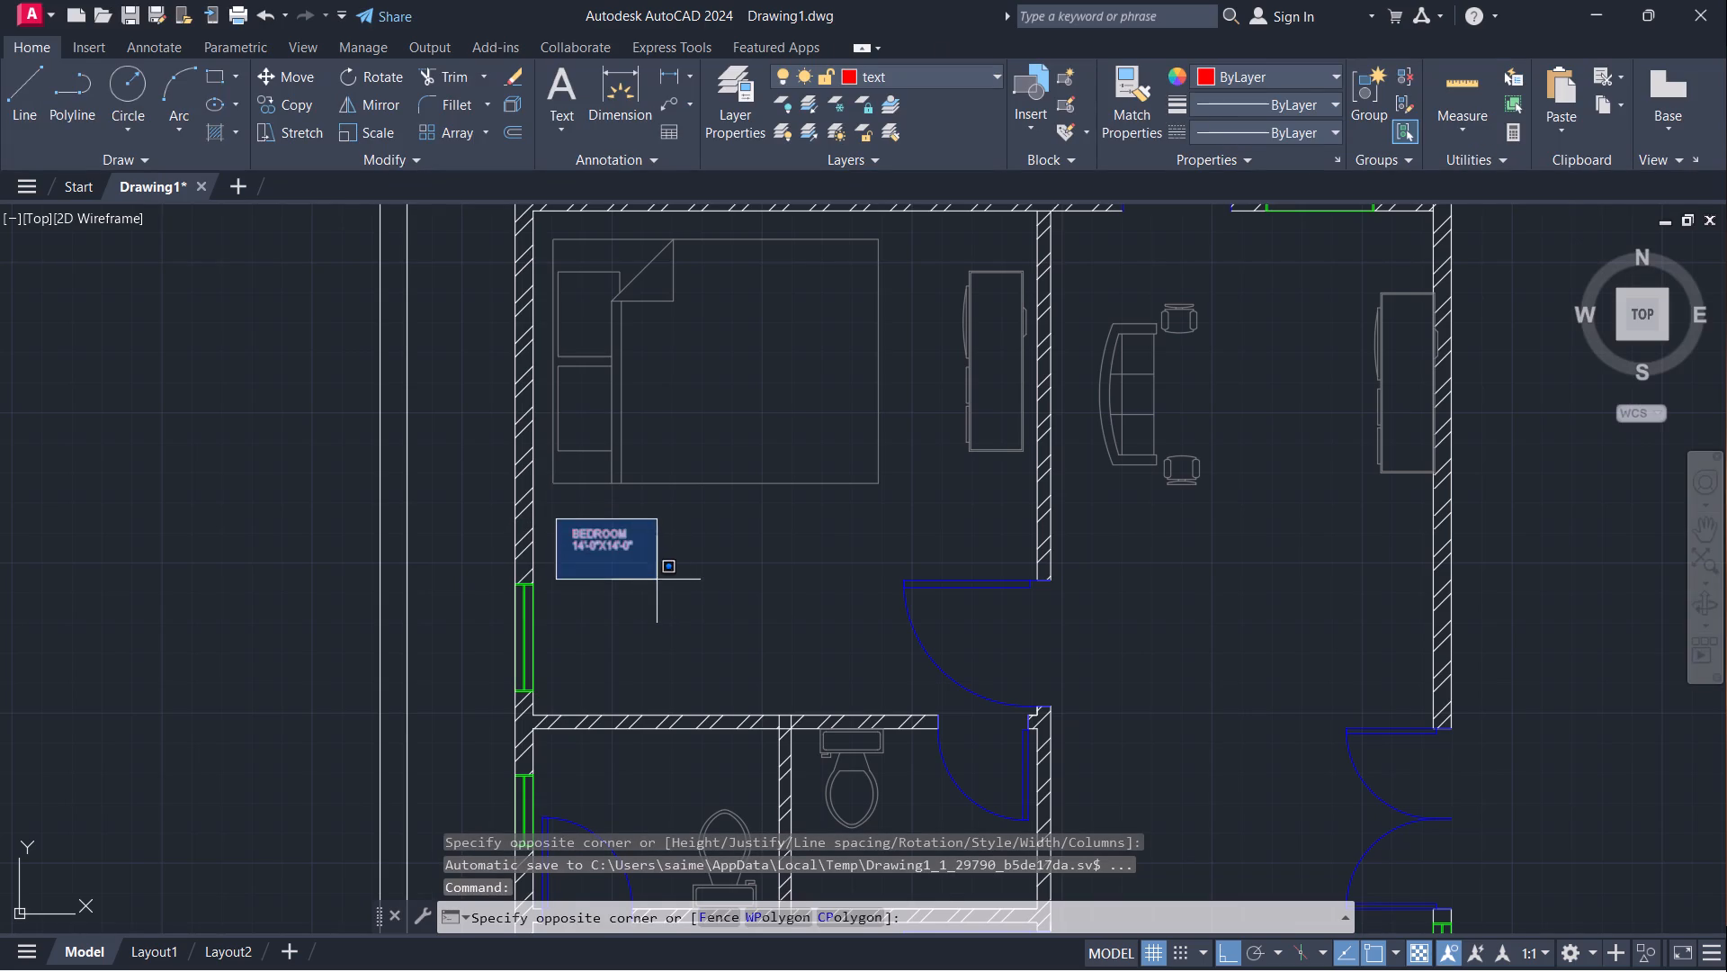
{"action": "left_click", "coordinate": [657, 580]}
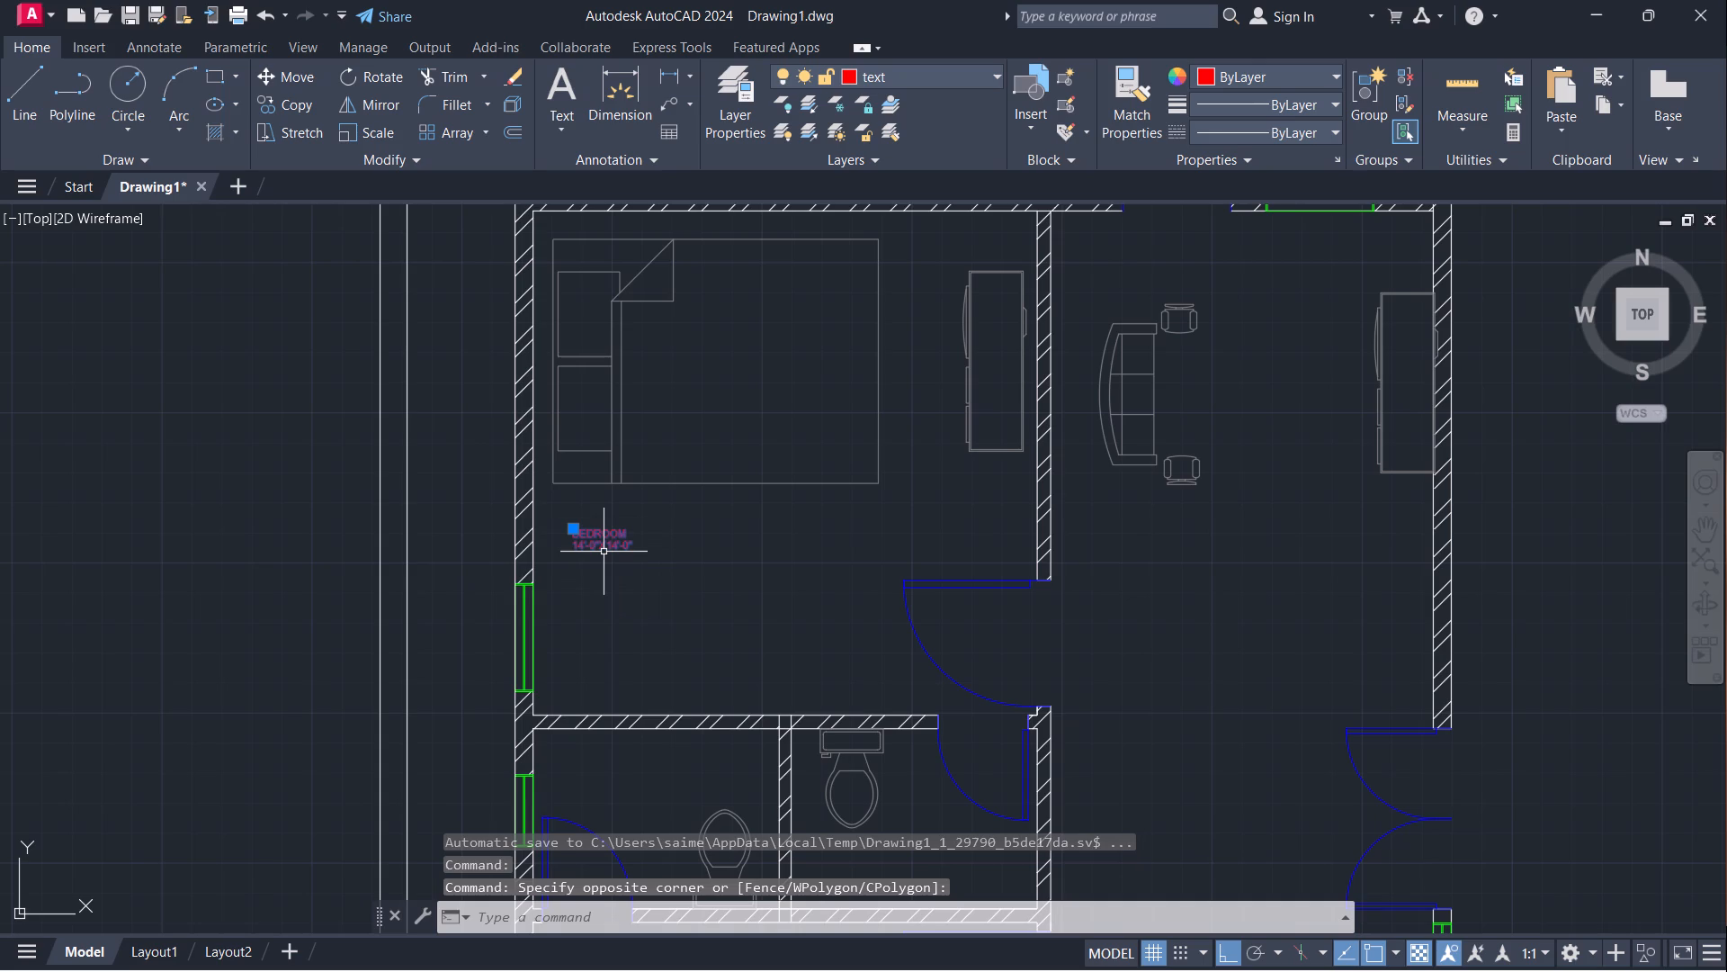
{"action": "type", "text": "SC"}
{"action": "key", "text": "Return"}
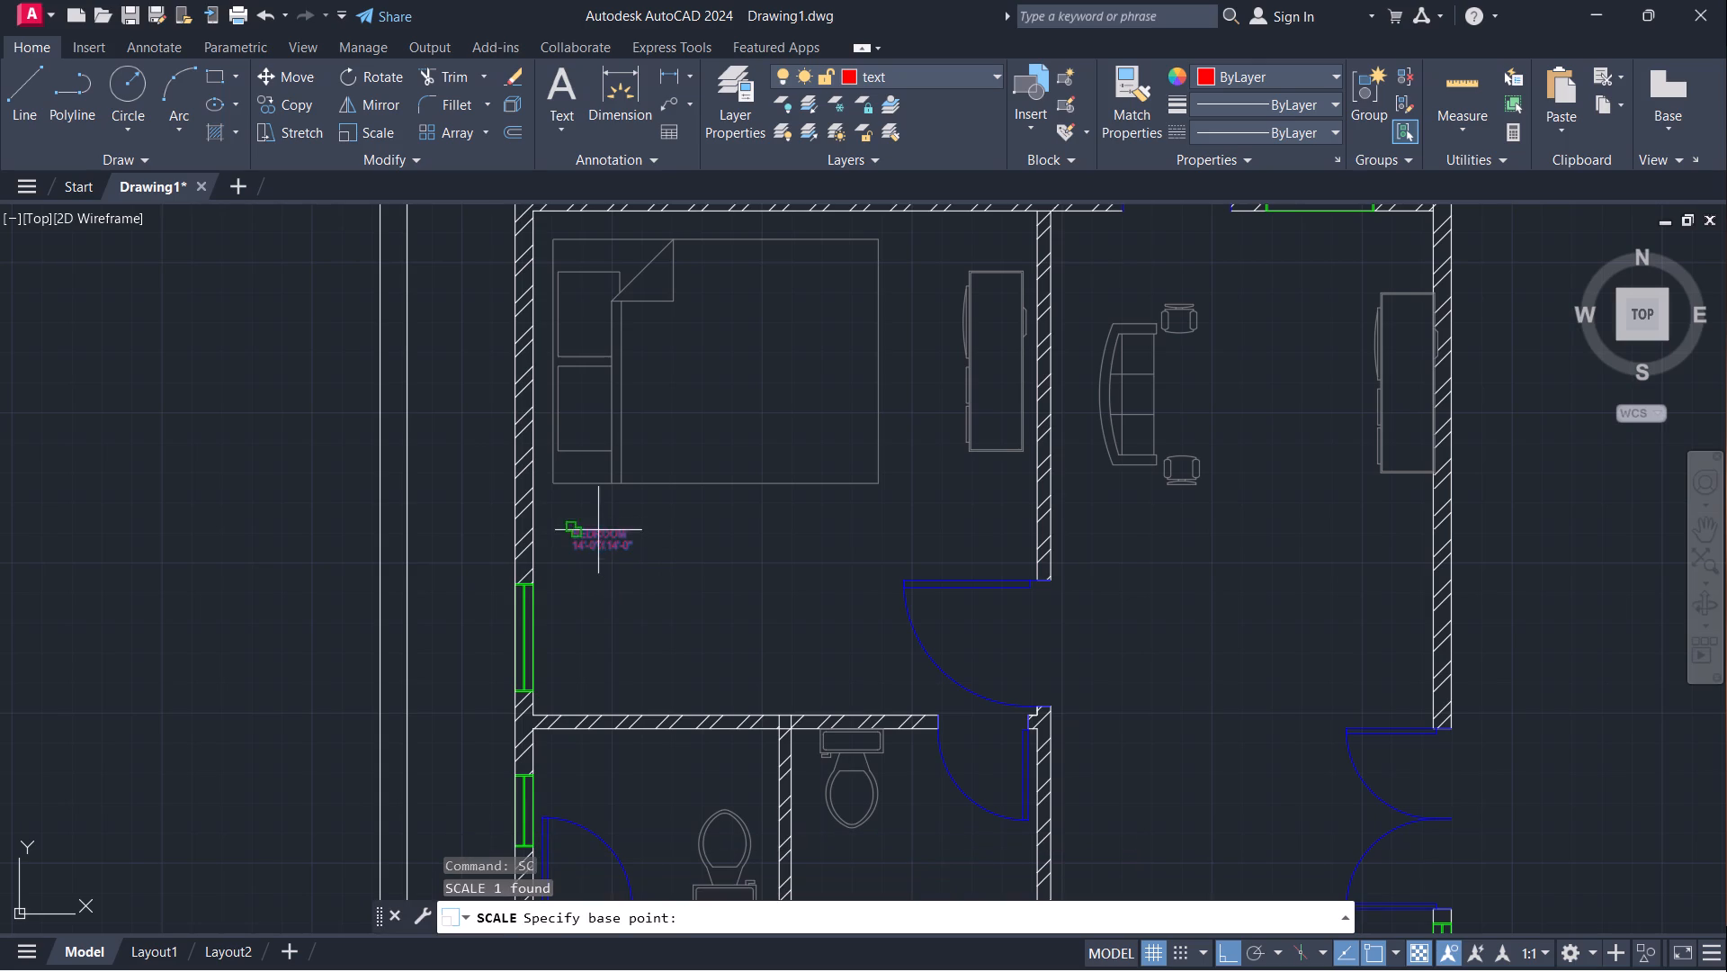
{"action": "left_click", "coordinate": [569, 526]}
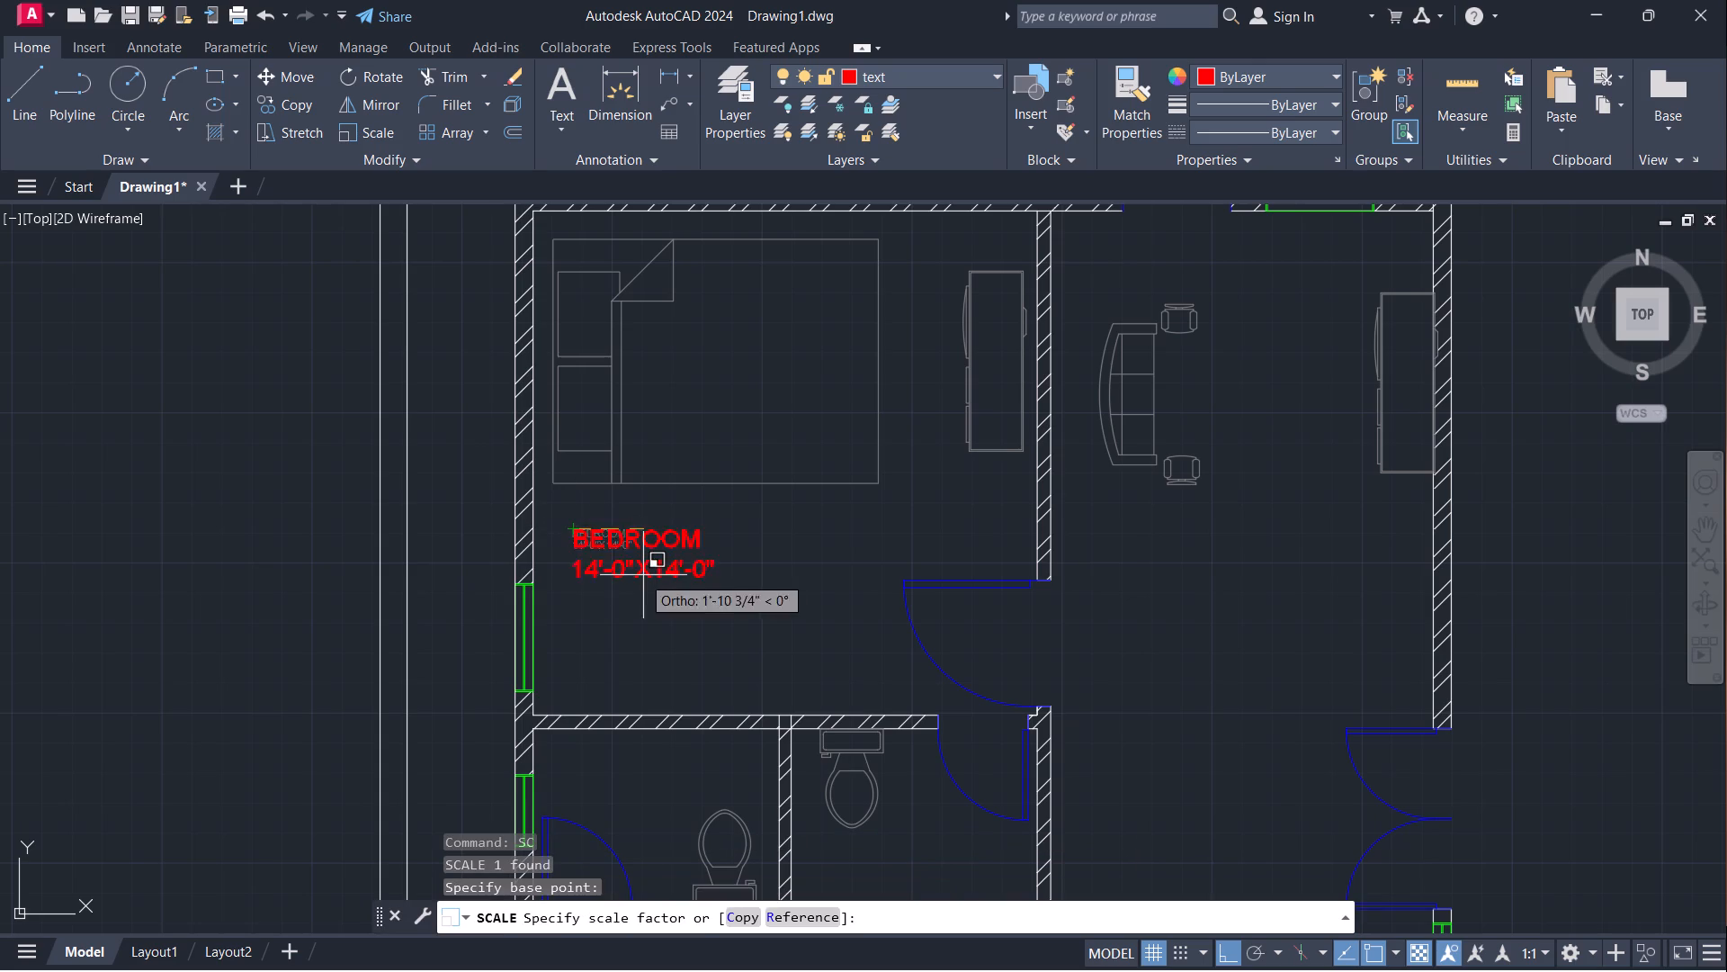
{"action": "left_click", "coordinate": [725, 648]}
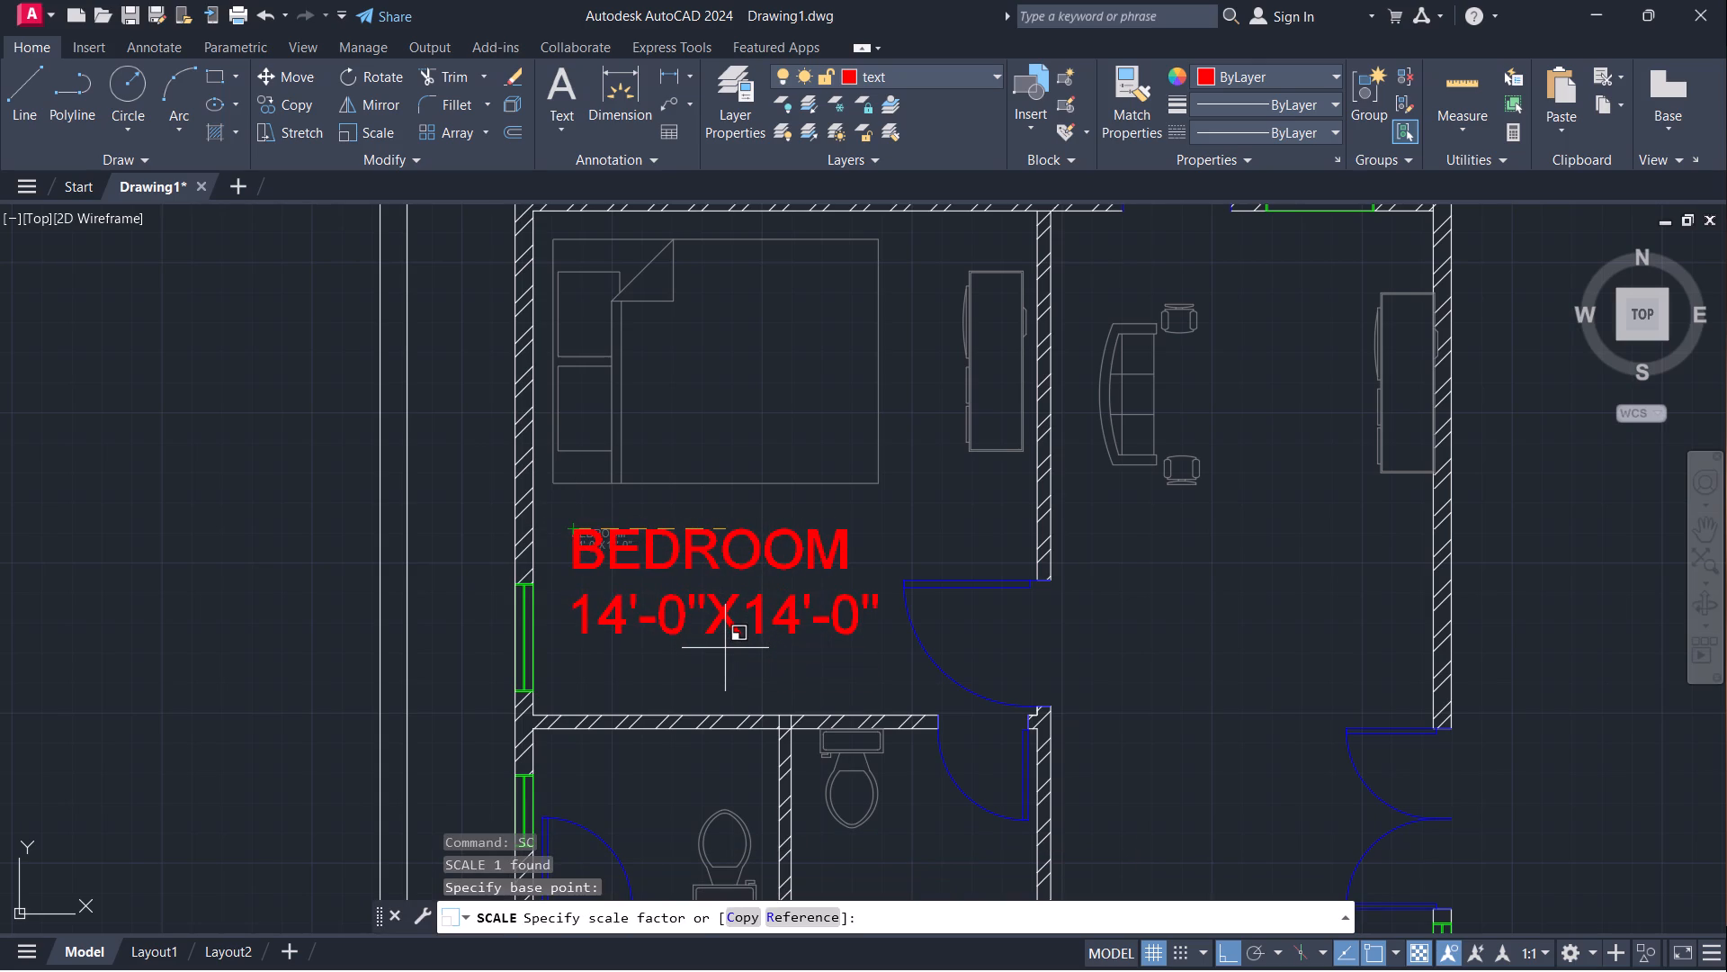
Copy the bedroom label, with ortho off, into the other three bedrooms and both living rooms of the plan's upper half.
{"action": "left_click", "coordinate": [572, 528]}
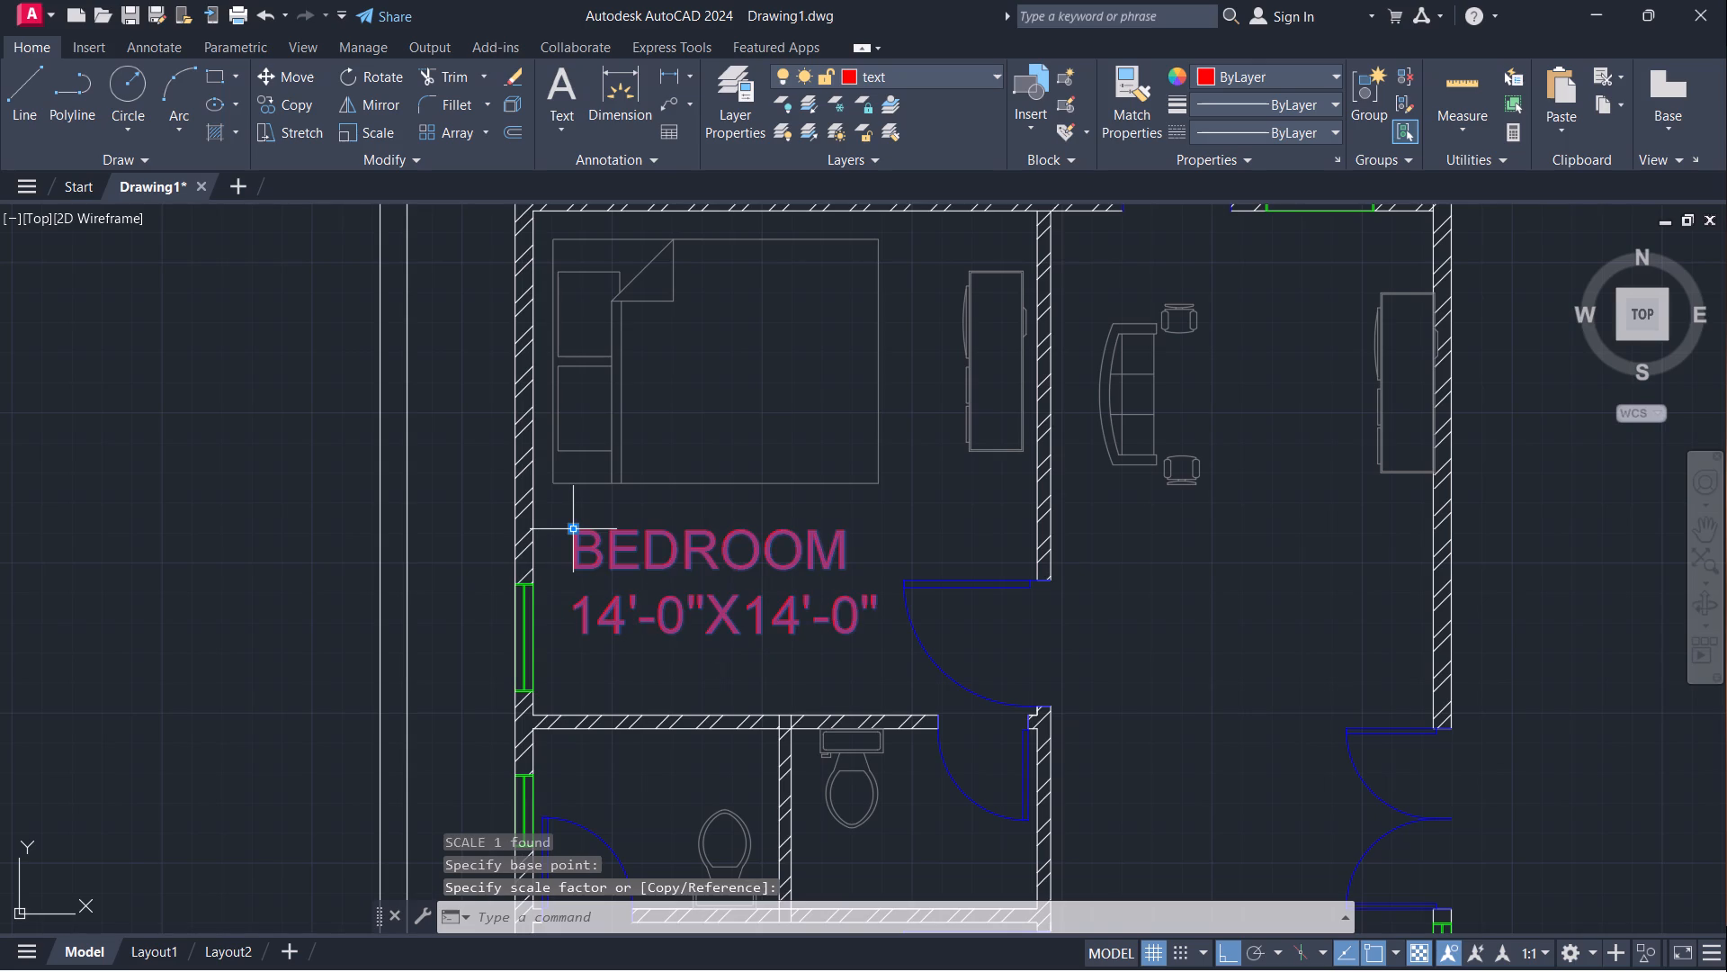
{"action": "type", "text": "CO"}
{"action": "key", "text": "Return"}
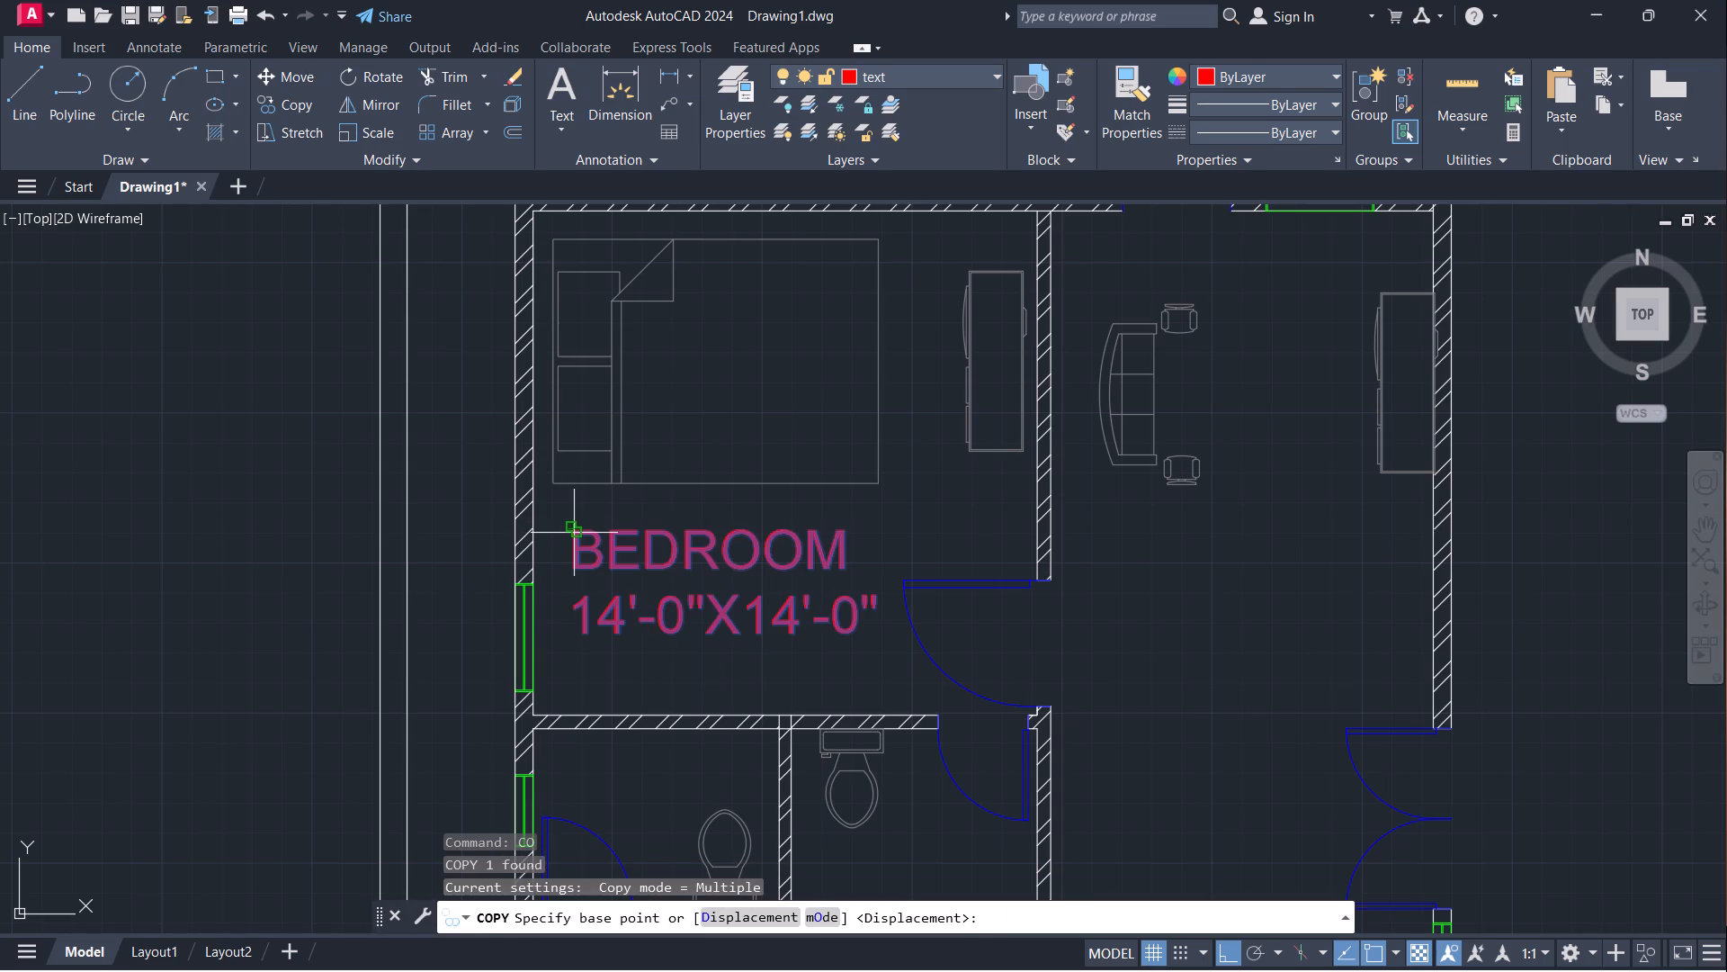
{"action": "left_click", "coordinate": [576, 532]}
{"action": "scroll", "coordinate": [591, 533], "scroll_direction": "down", "scroll_amount": 2}
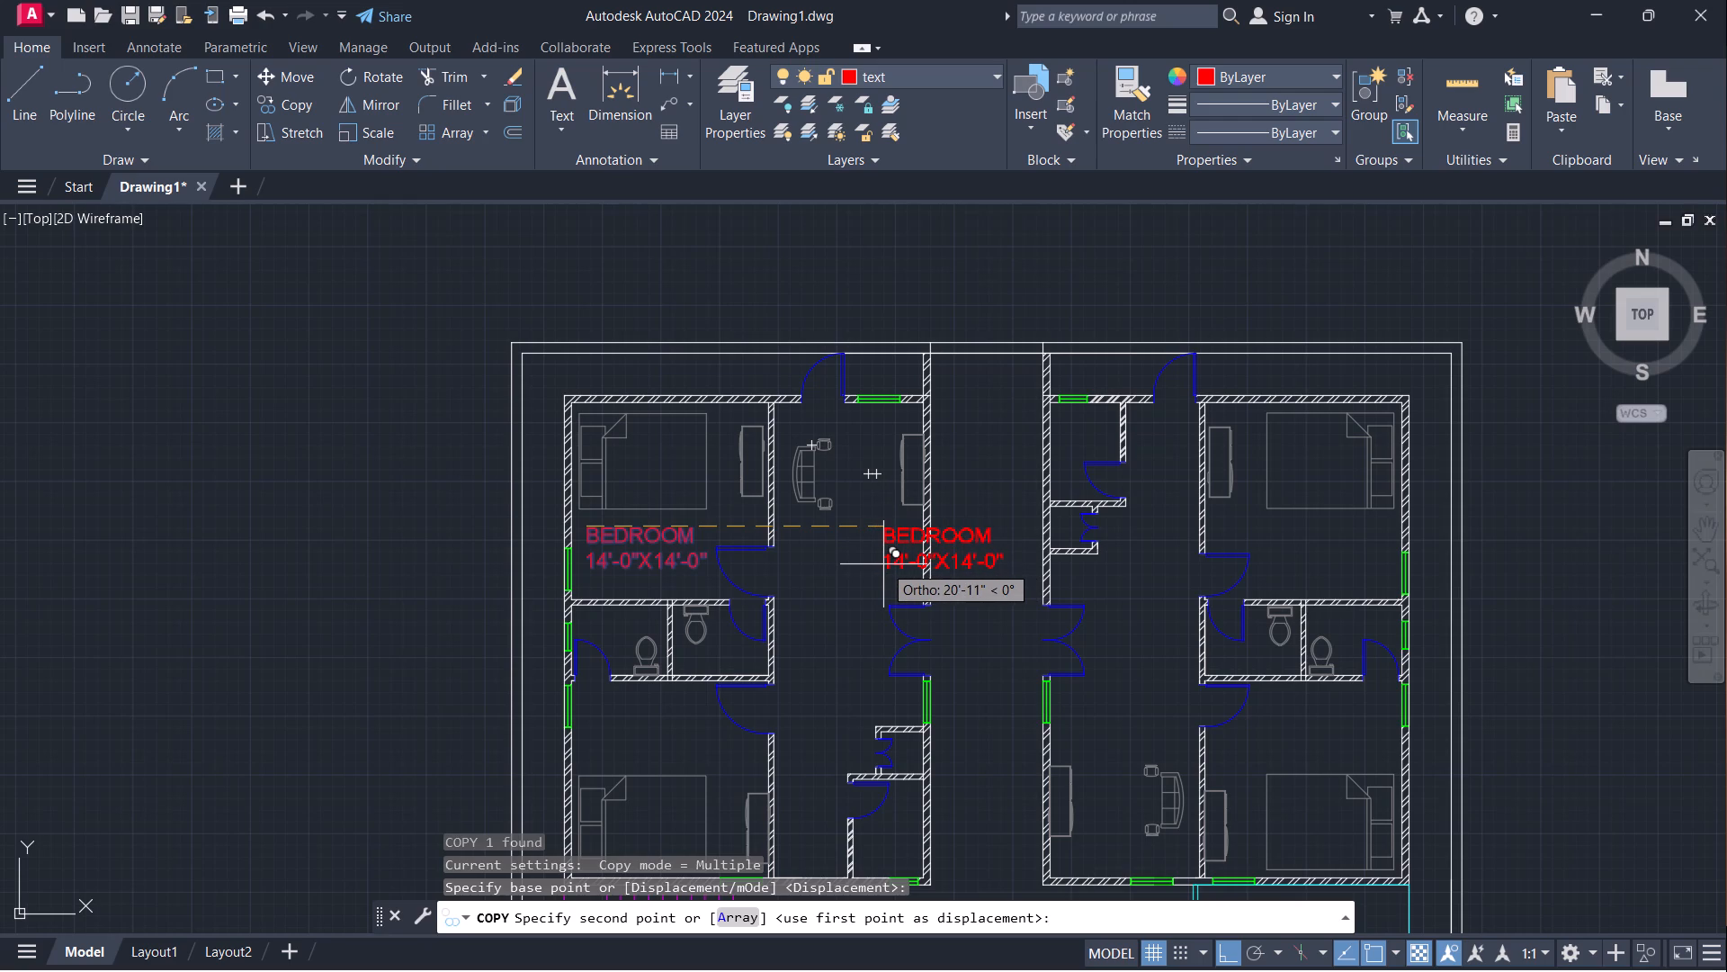
{"action": "key", "text": "F8"}
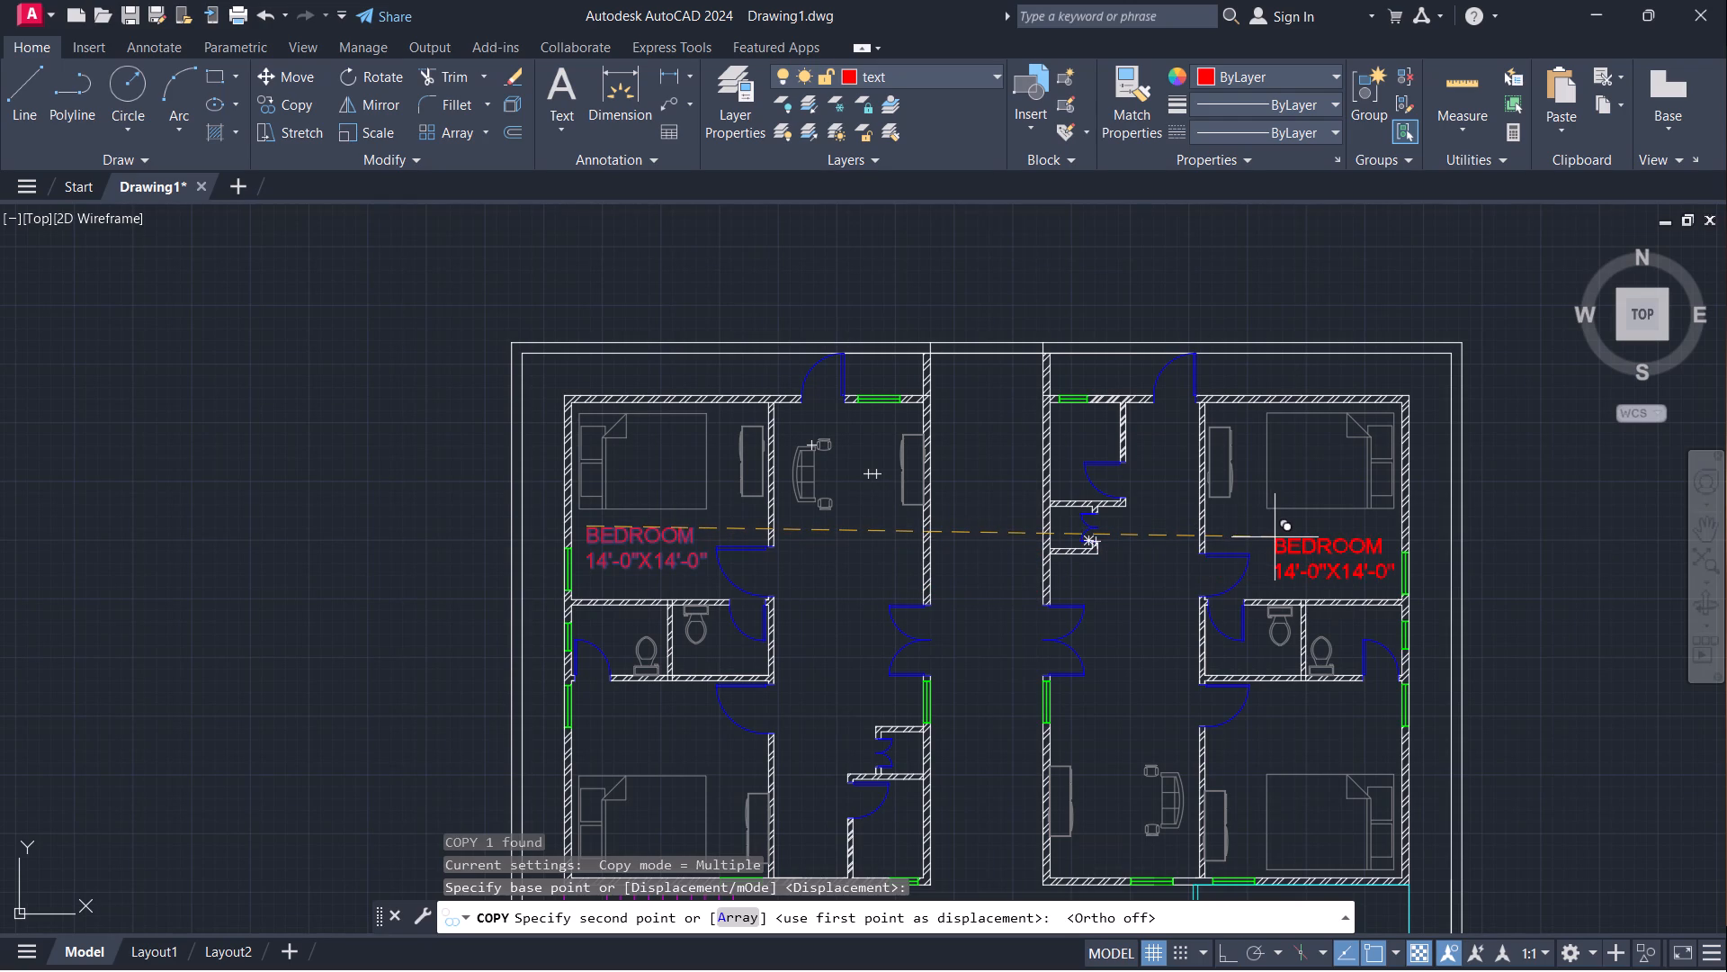
{"action": "left_click", "coordinate": [1275, 537]}
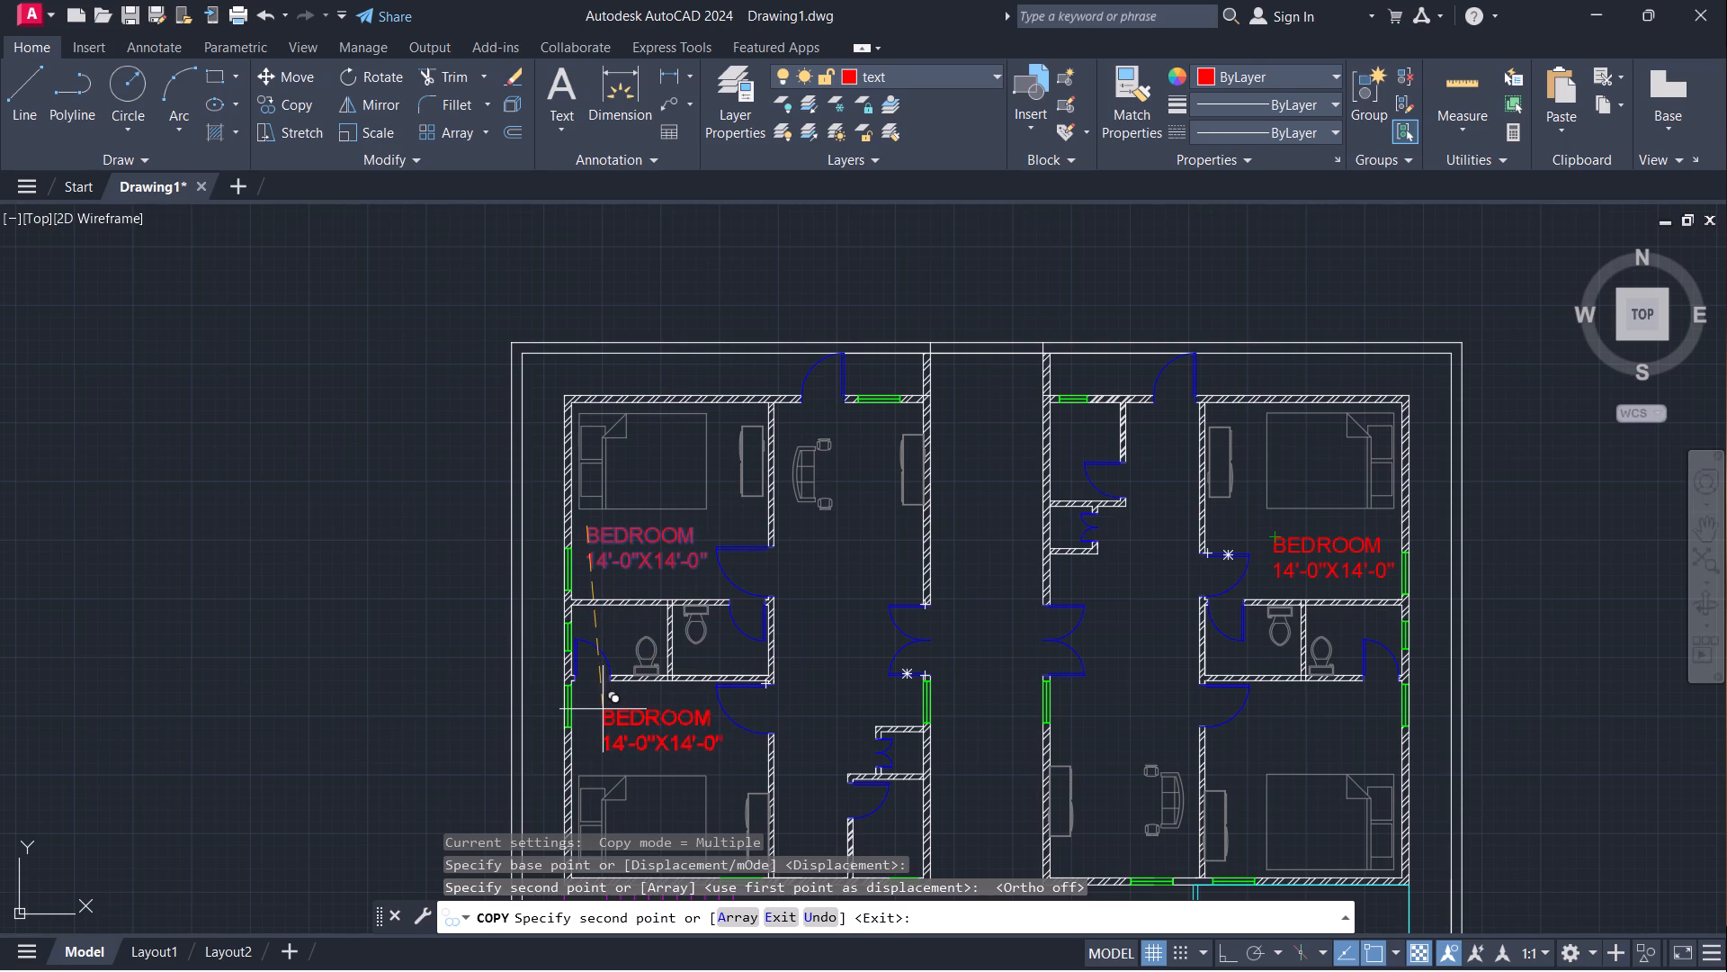
{"action": "left_click", "coordinate": [601, 712]}
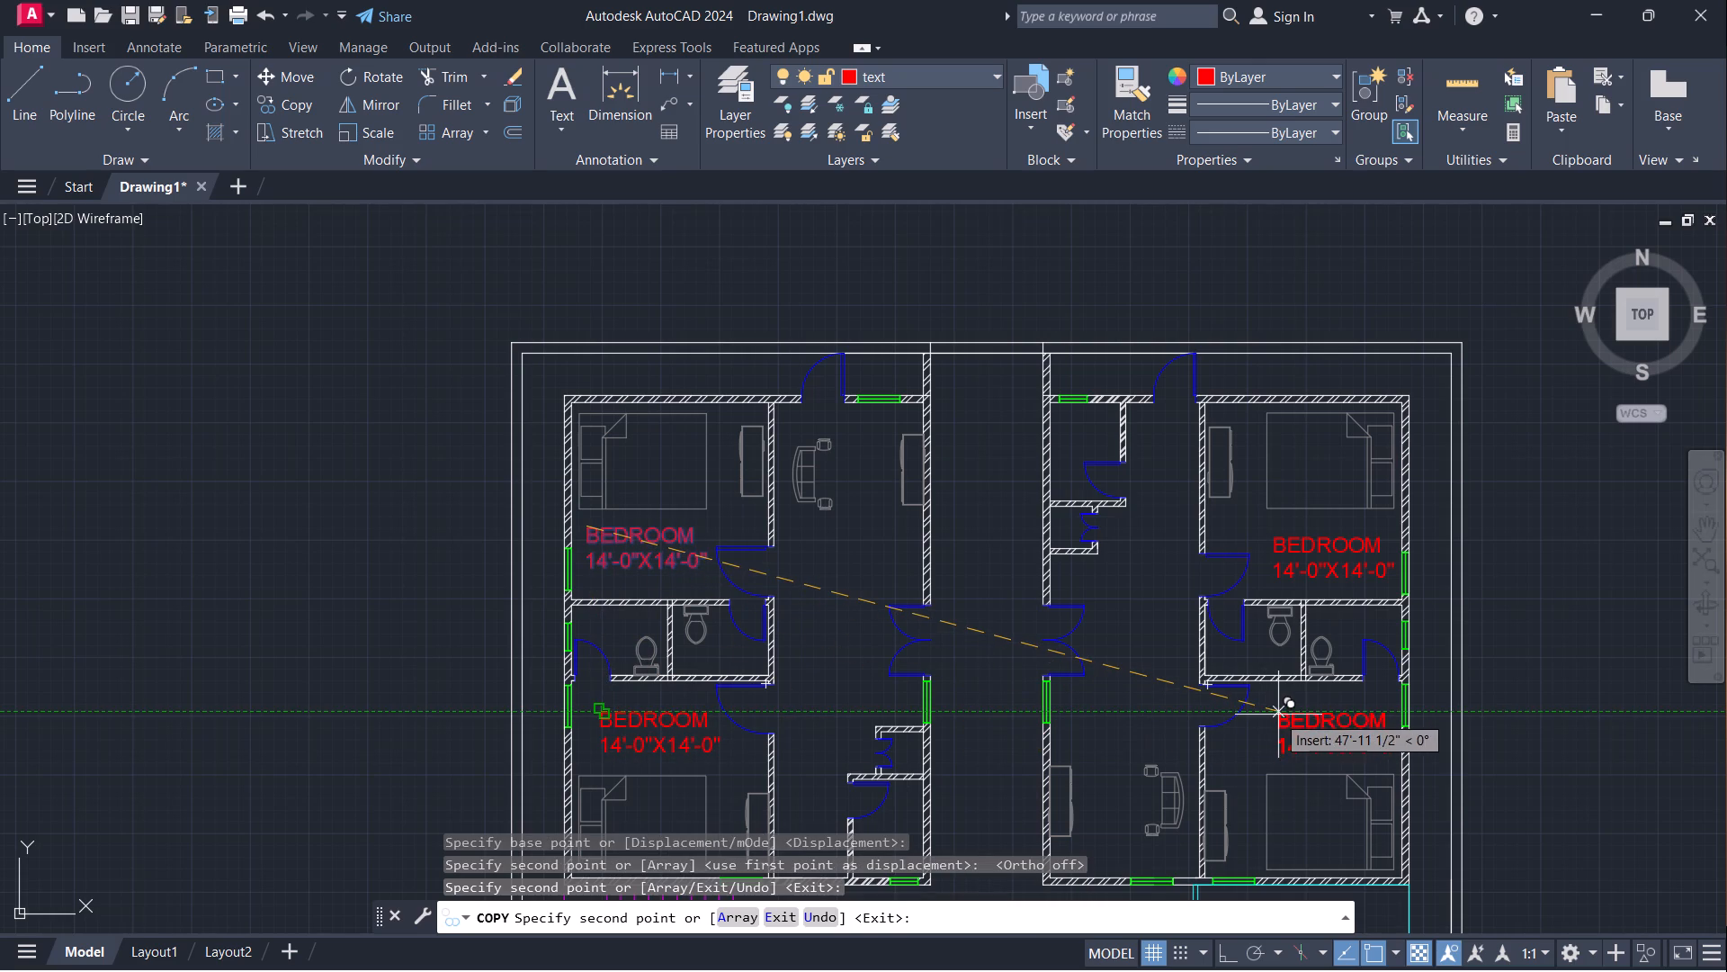
{"action": "left_click", "coordinate": [1278, 715]}
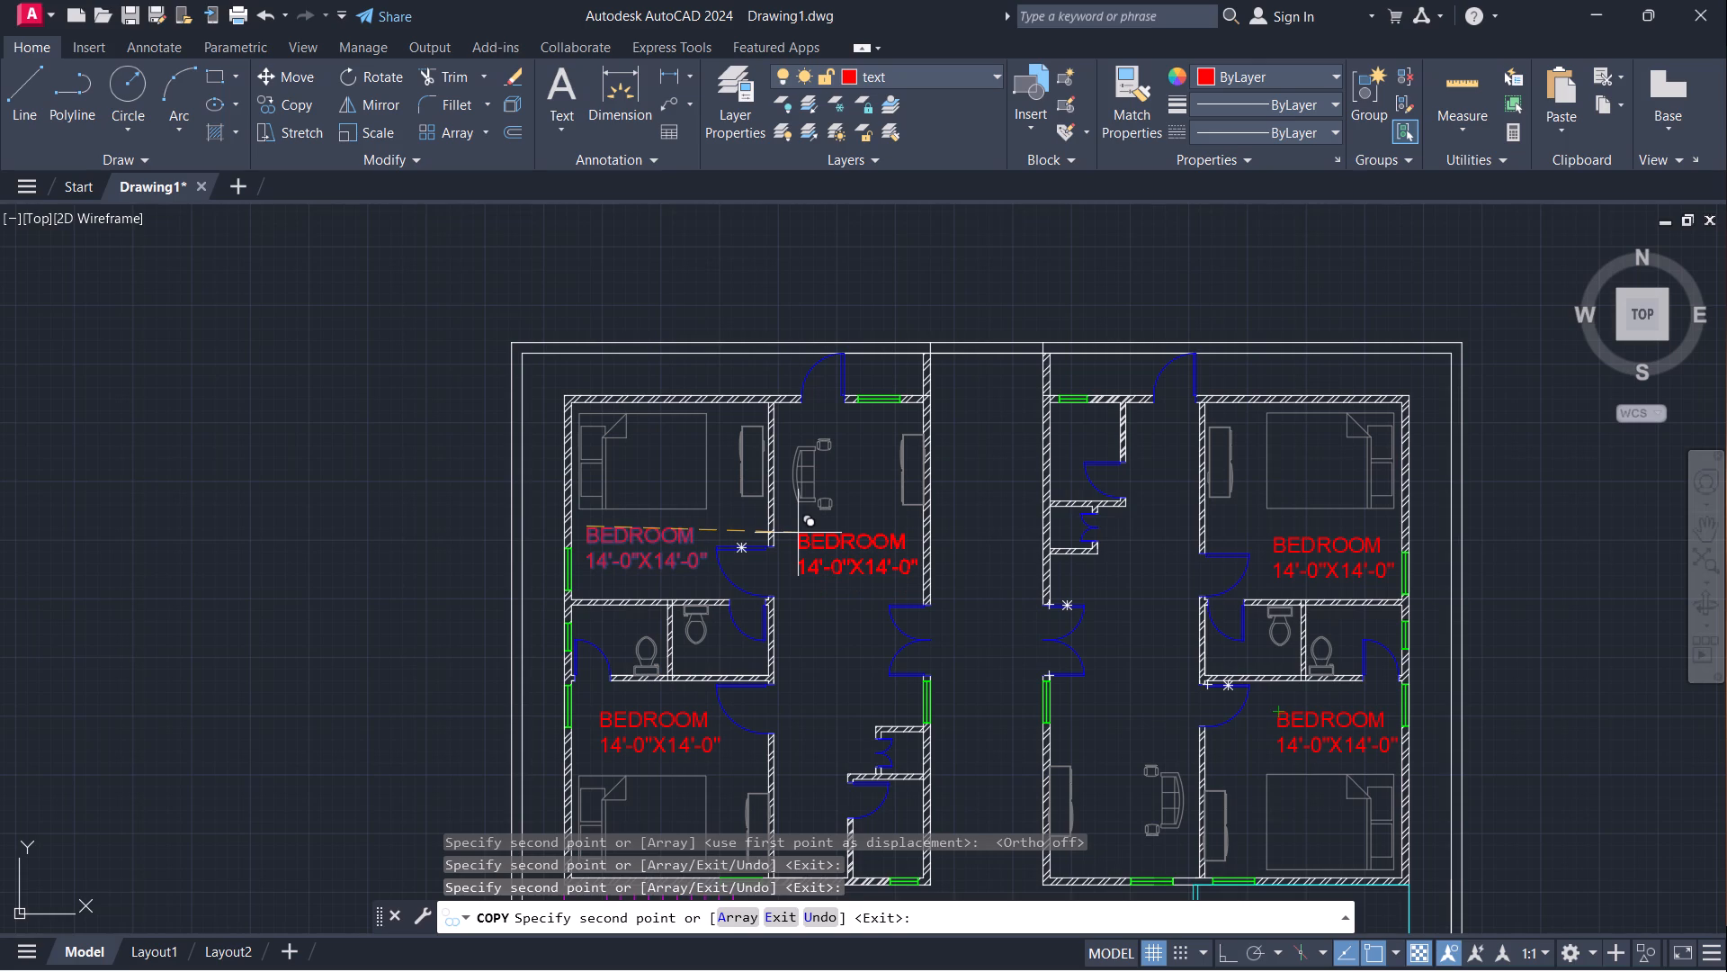
{"action": "left_click", "coordinate": [798, 533]}
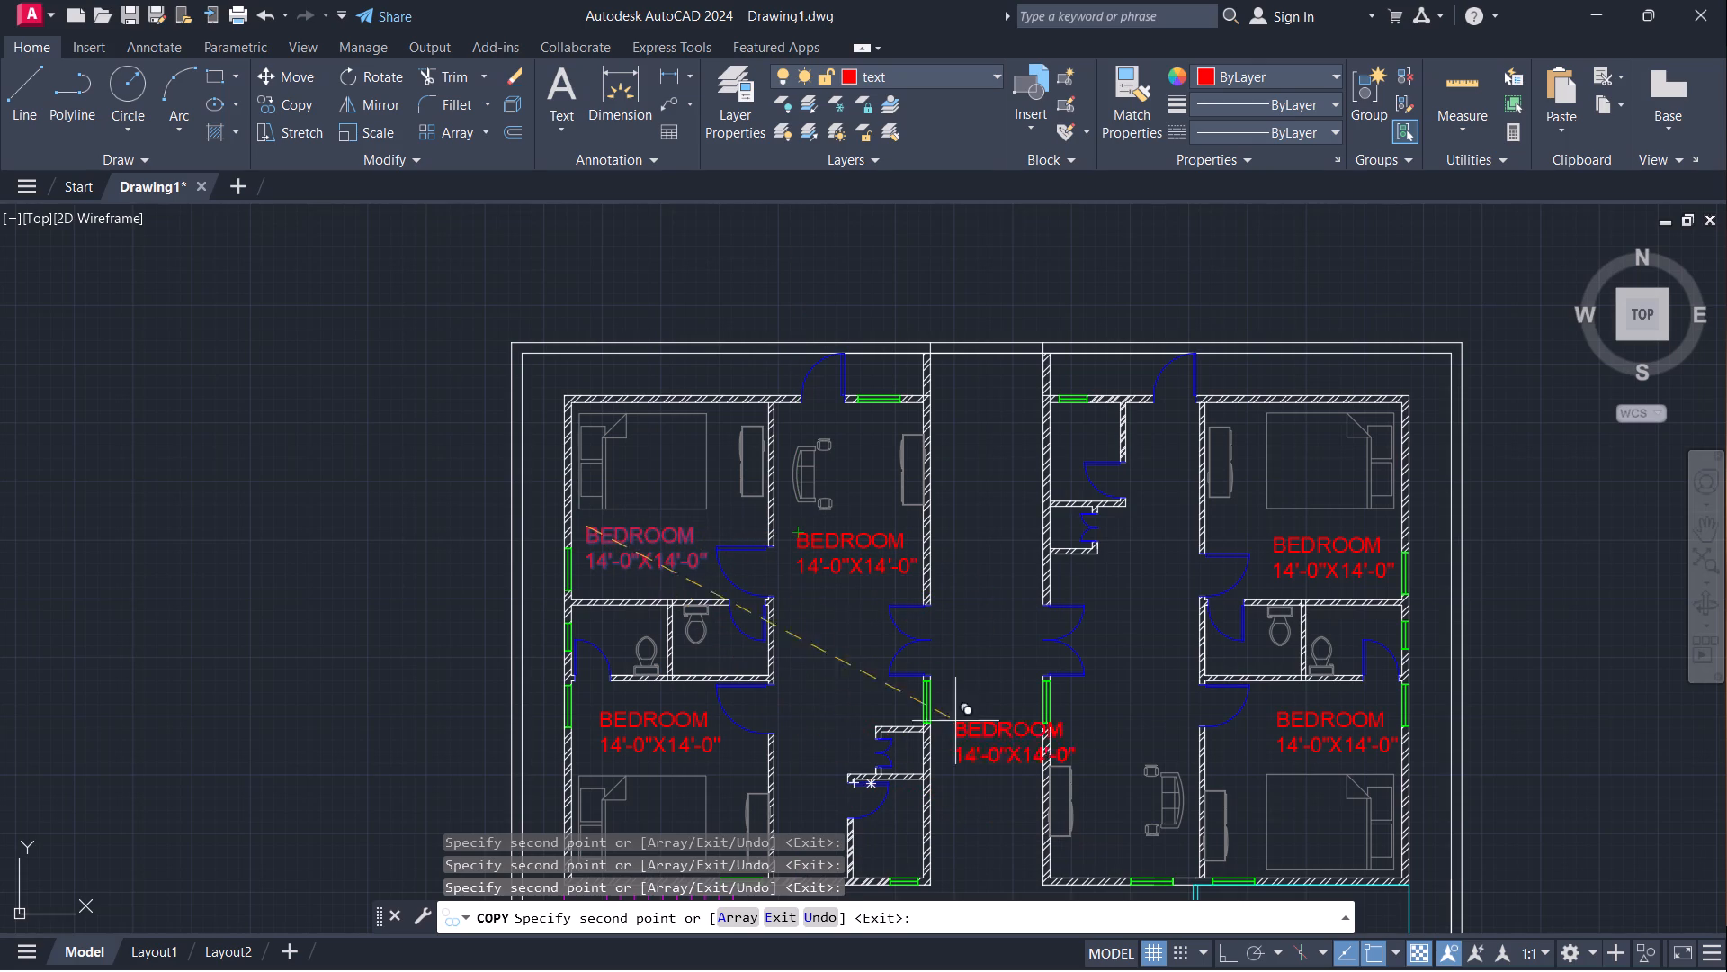
{"action": "left_click", "coordinate": [1069, 701]}
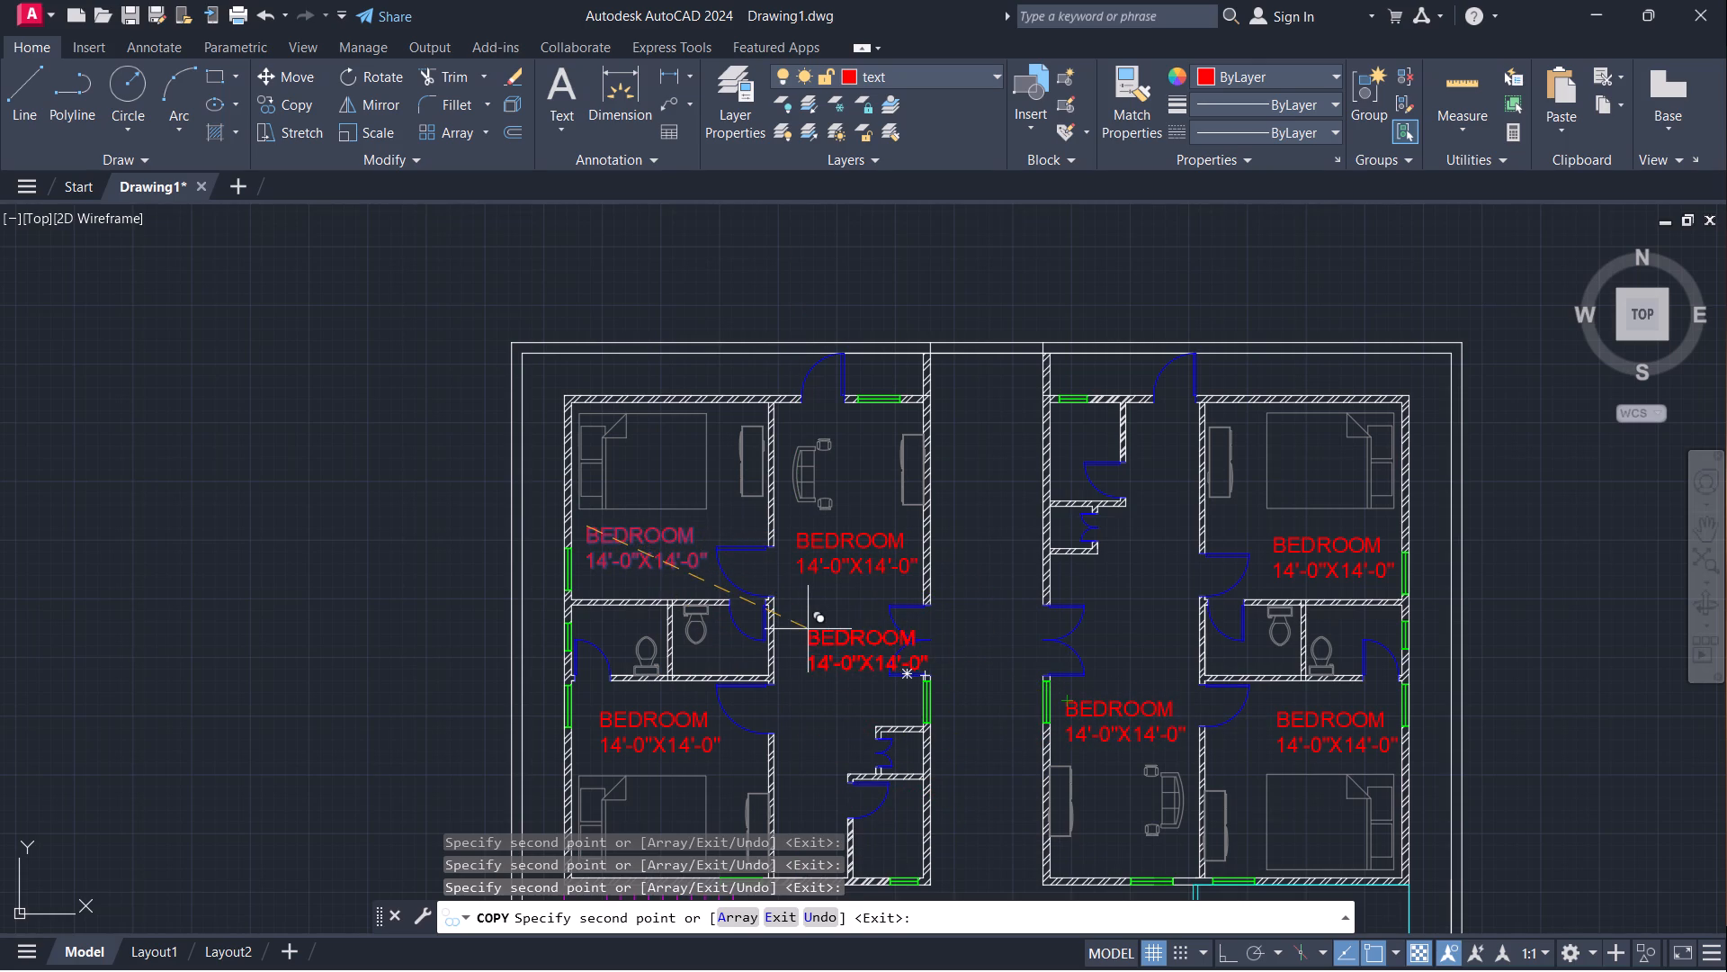
{"action": "key", "text": "Escape"}
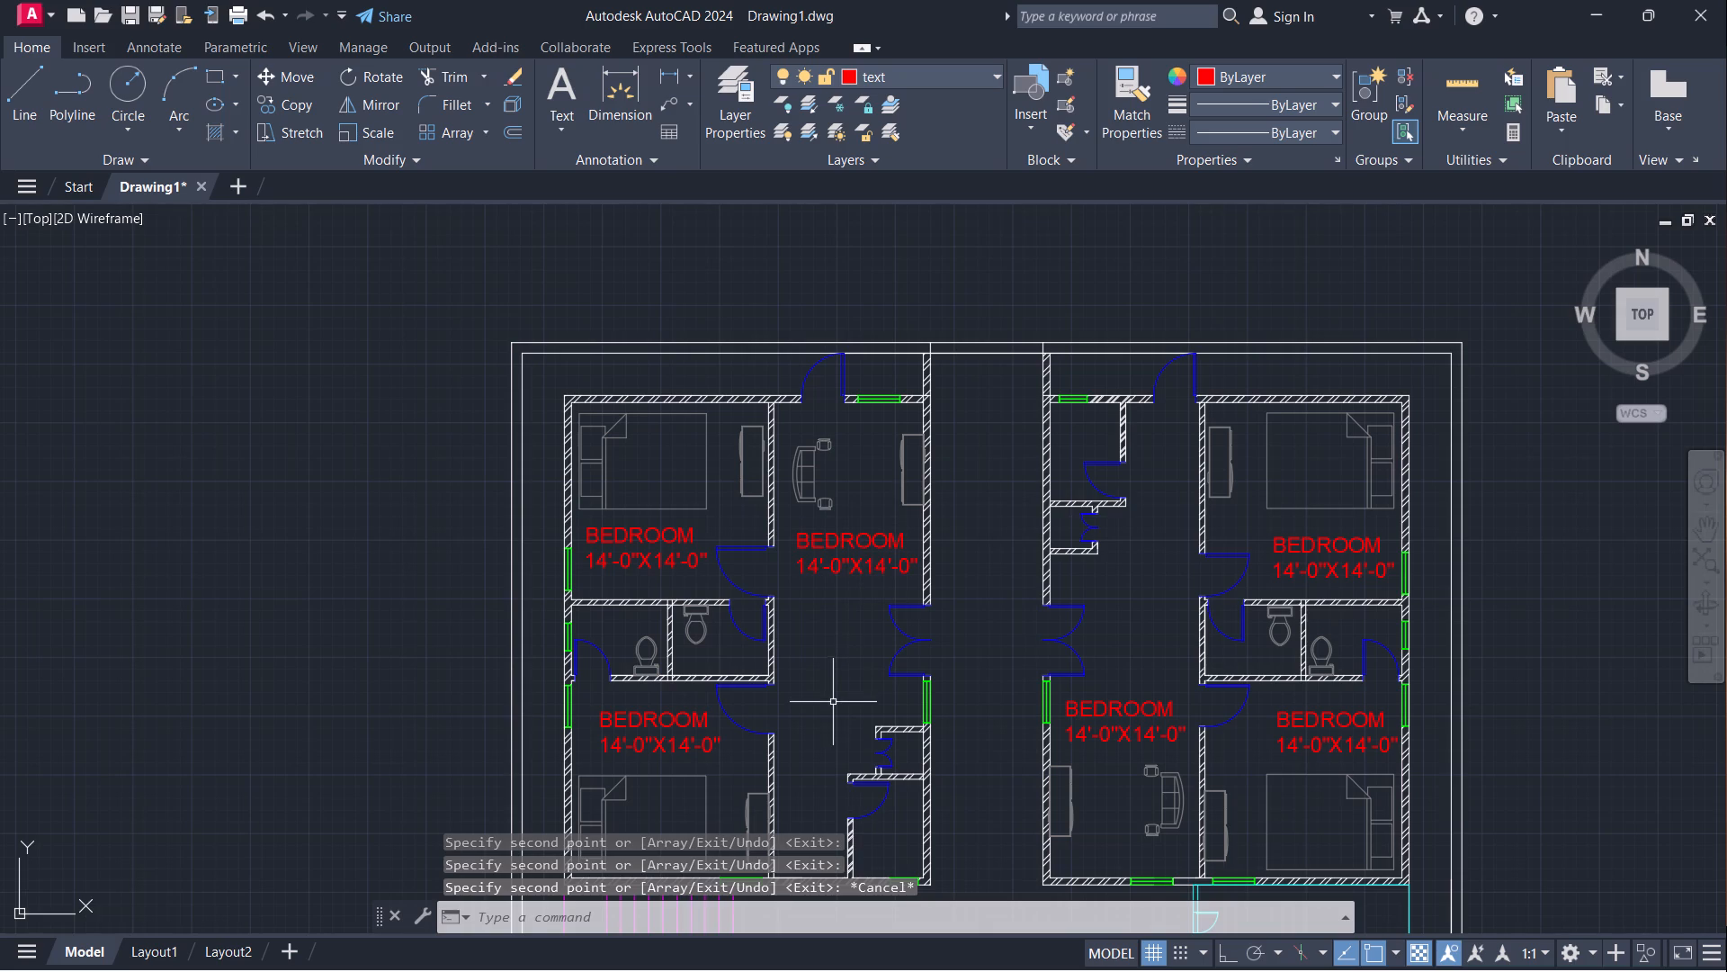
Measure the length of the upper-left apartment's living room, from its top wall down to the small closet wall, with a temporary linear dimension.
{"action": "middle_click_drag", "start_coordinate": [833, 703], "coordinate": [844, 565]}
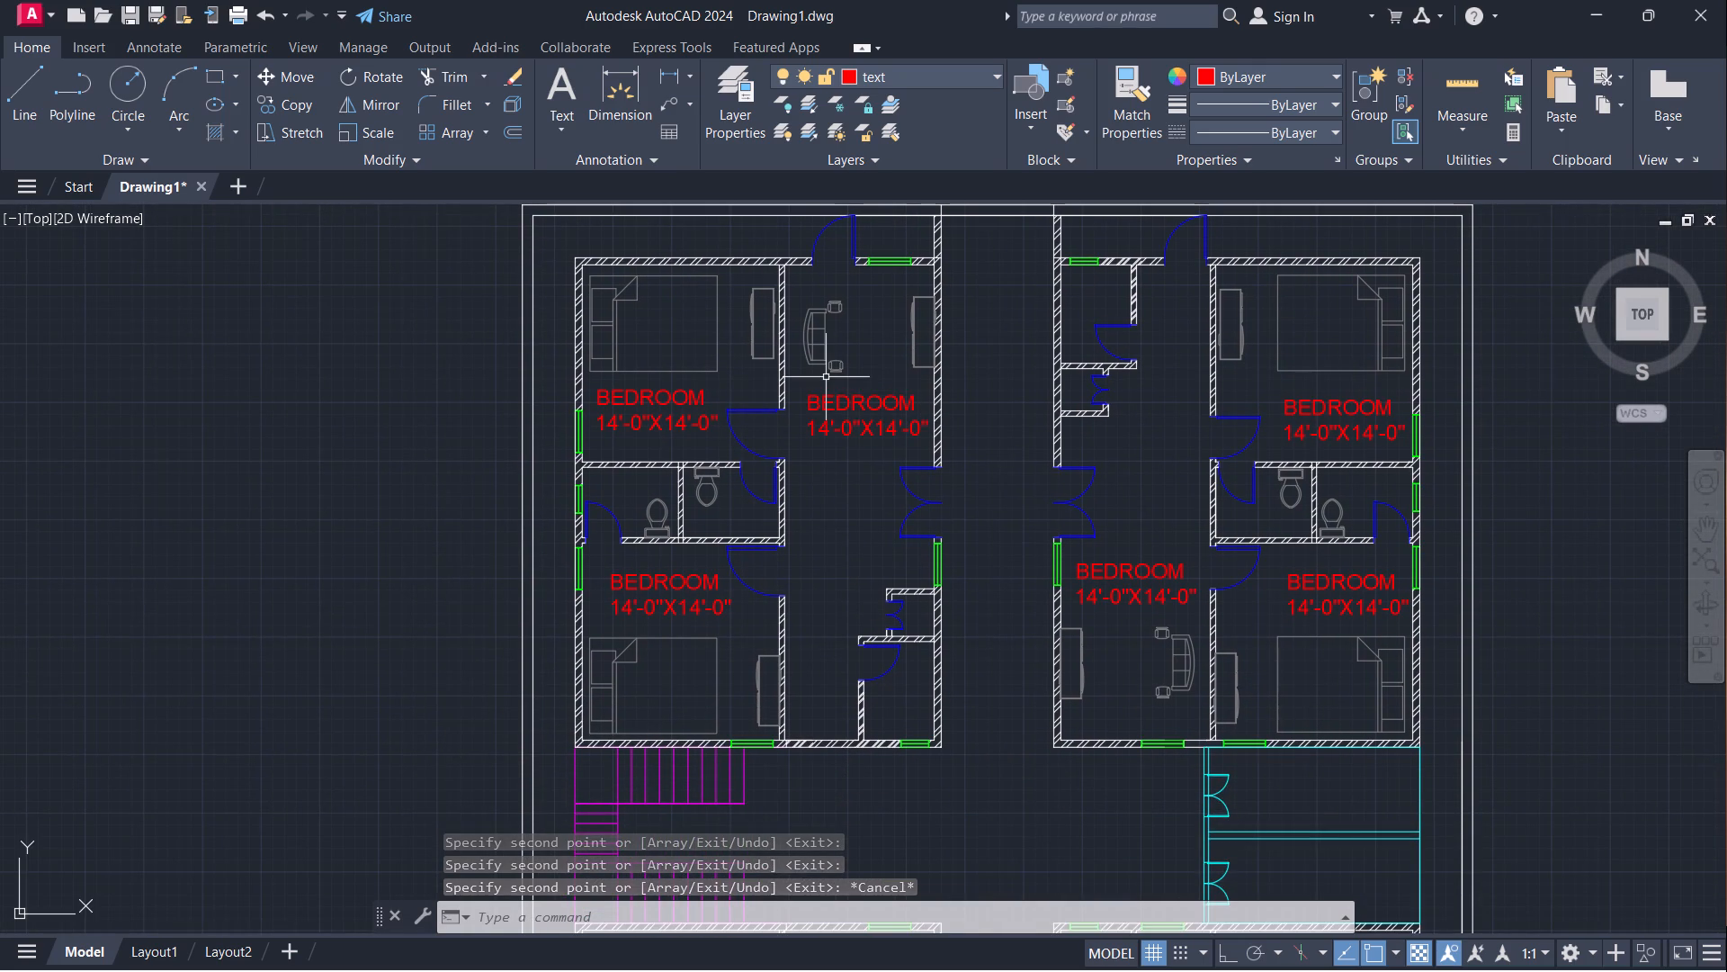
{"action": "left_click", "coordinate": [667, 76]}
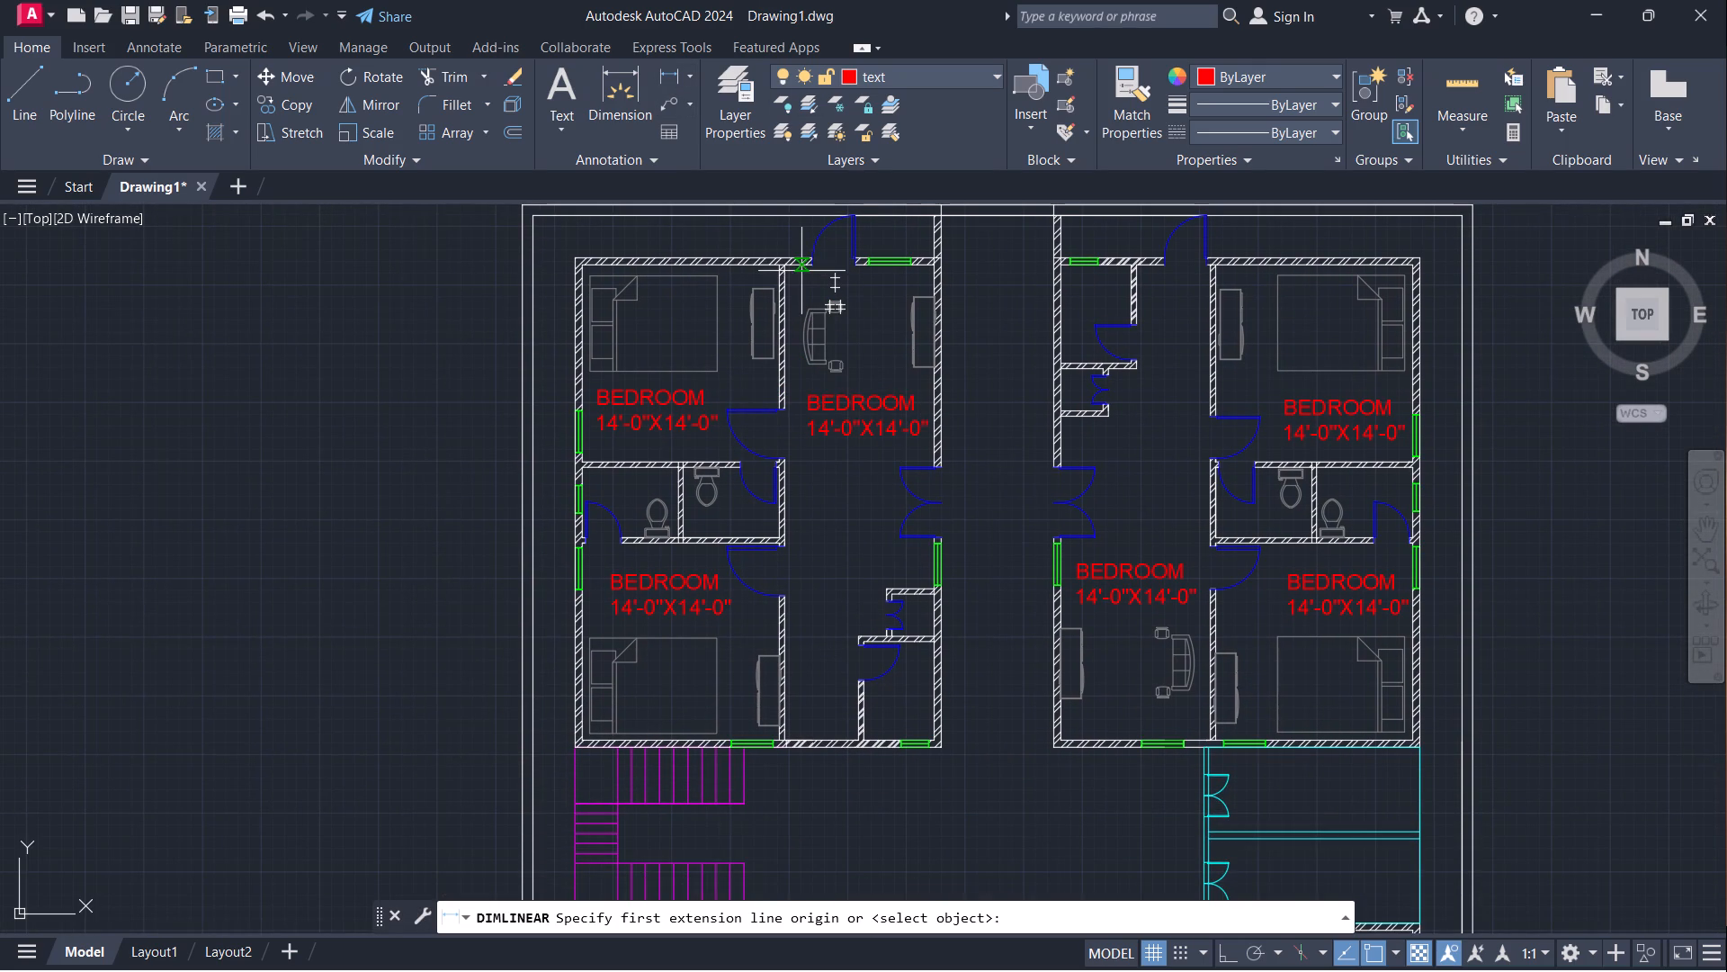
{"action": "scroll", "coordinate": [789, 293], "scroll_direction": "up", "scroll_amount": 2}
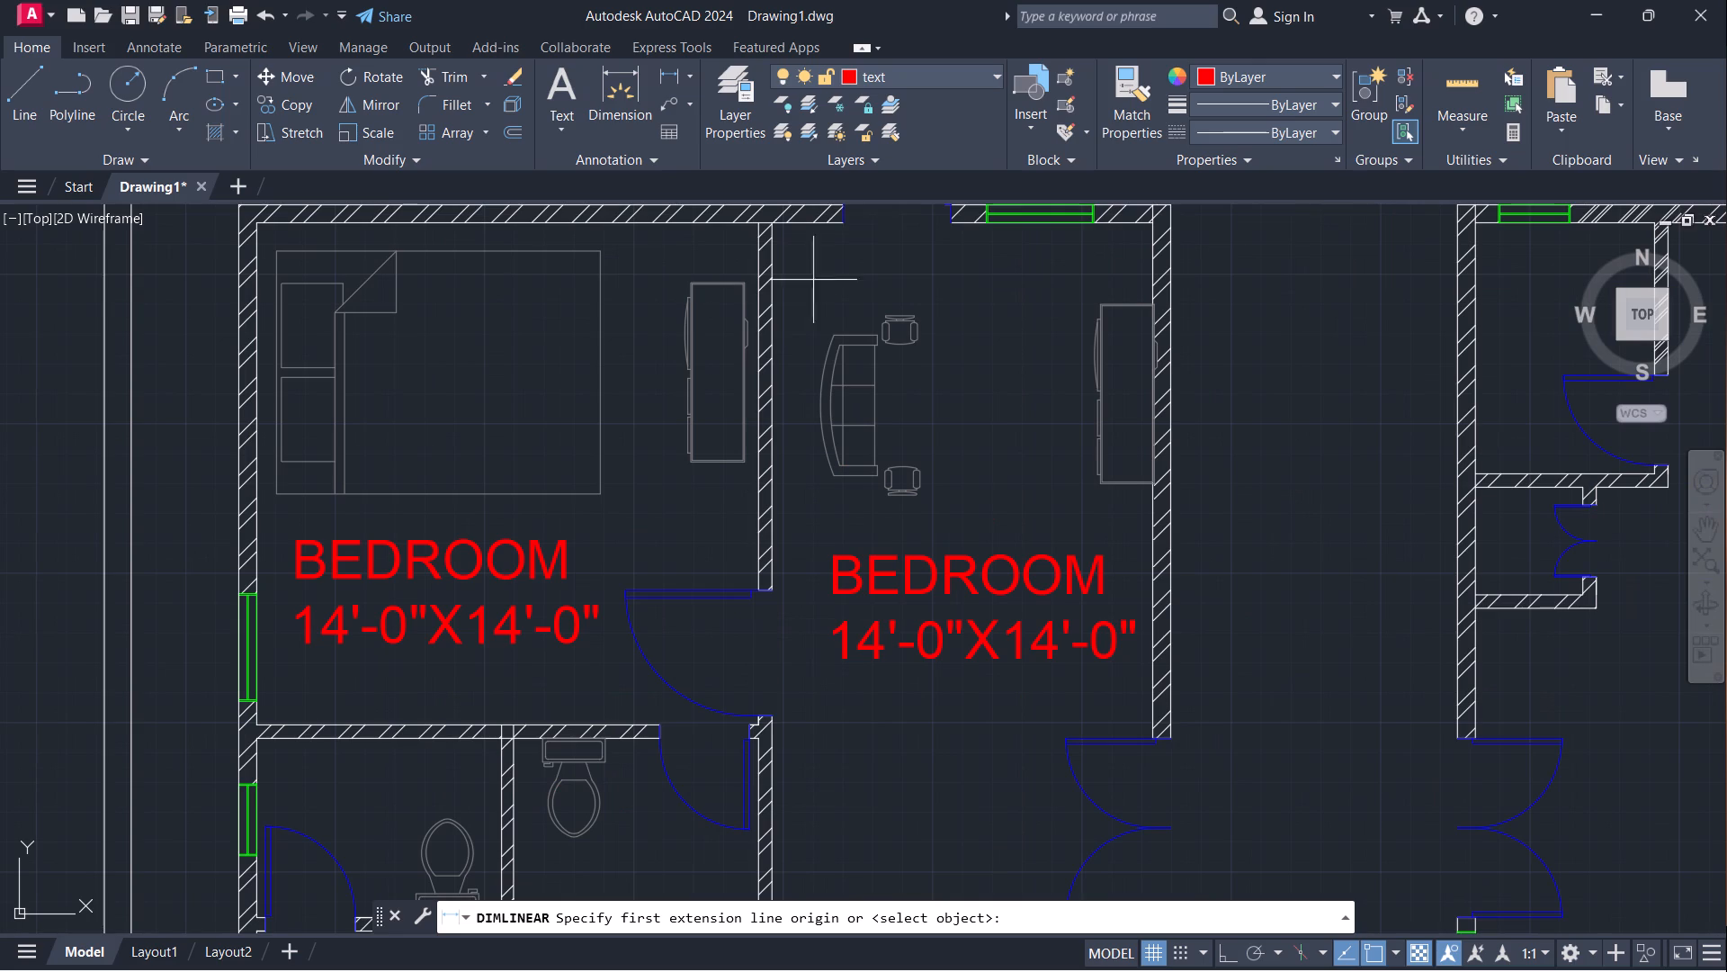
{"action": "left_click", "coordinate": [851, 226]}
{"action": "scroll", "coordinate": [865, 670], "scroll_direction": "down", "scroll_amount": 2}
{"action": "scroll", "coordinate": [869, 790], "scroll_direction": "down", "scroll_amount": 1}
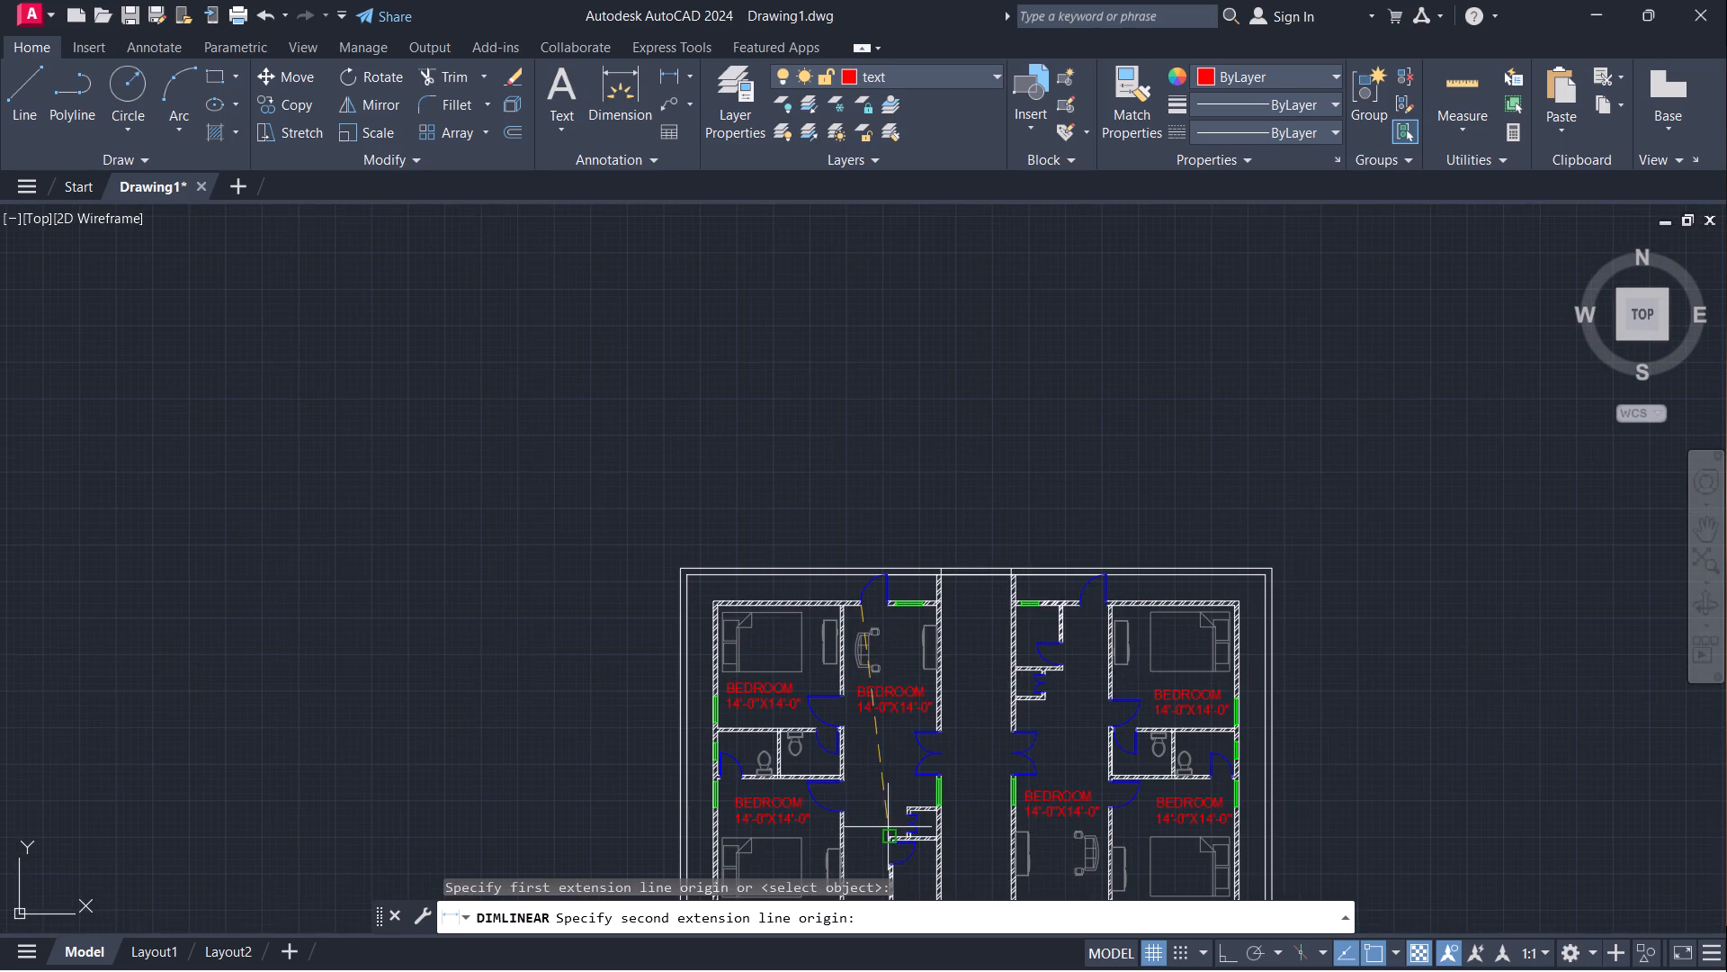
{"action": "scroll", "coordinate": [908, 797], "scroll_direction": "up", "scroll_amount": 3}
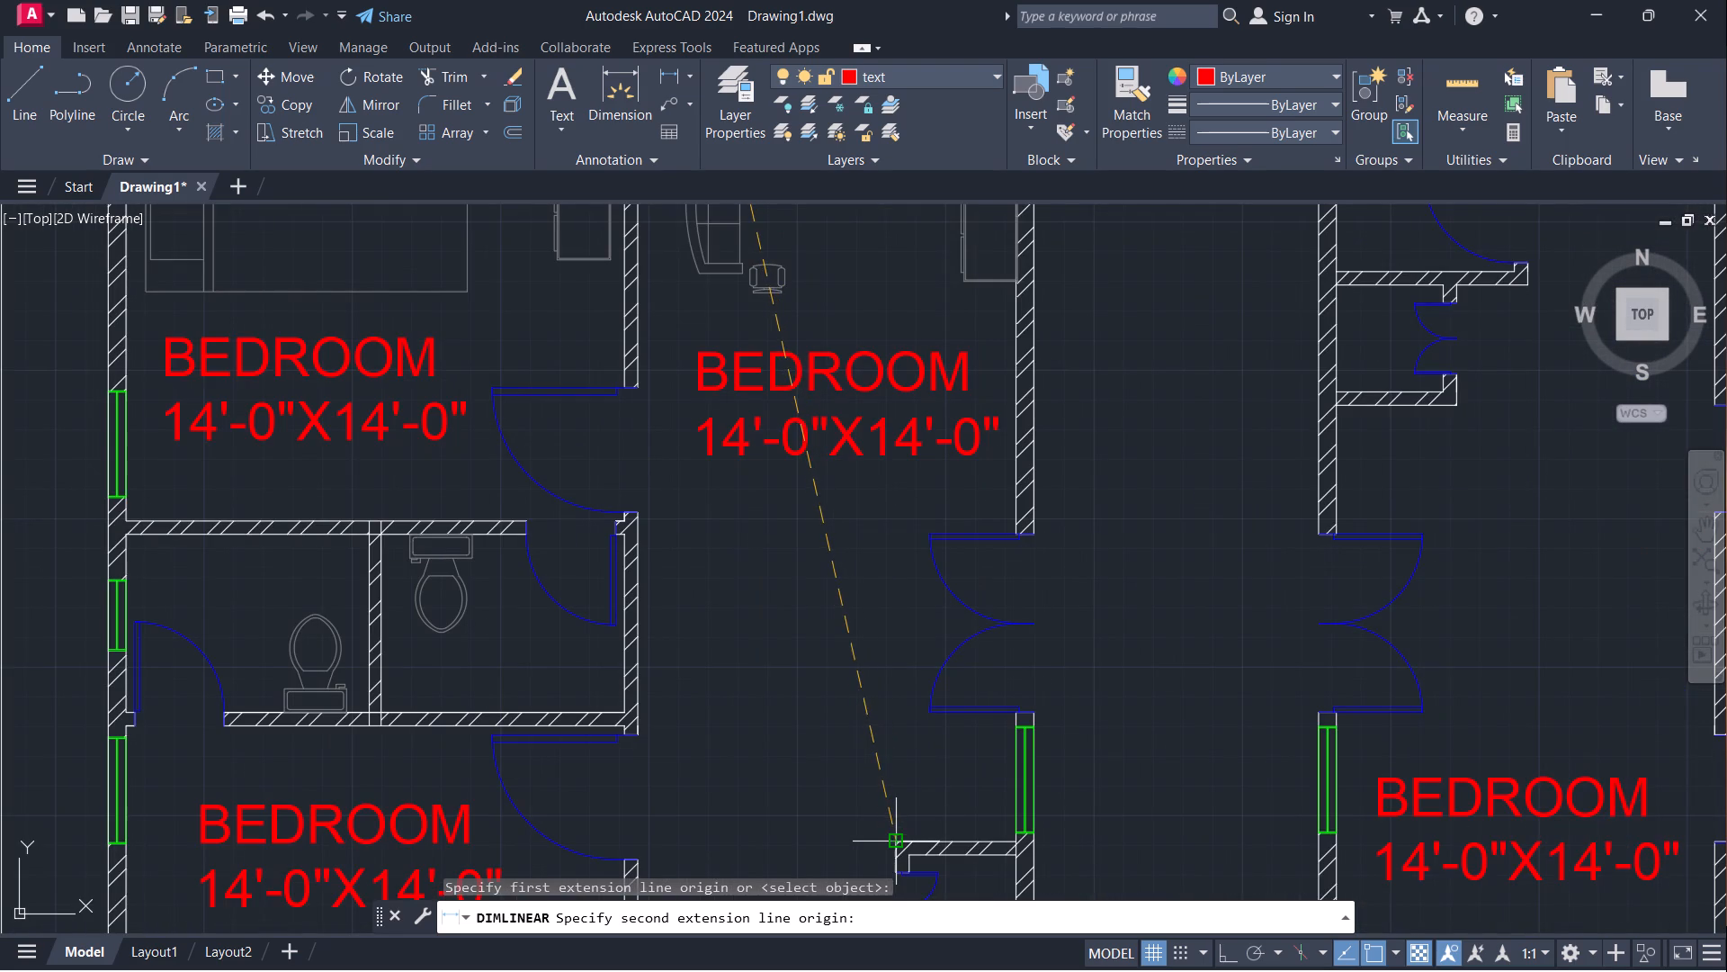
{"action": "left_click", "coordinate": [734, 844]}
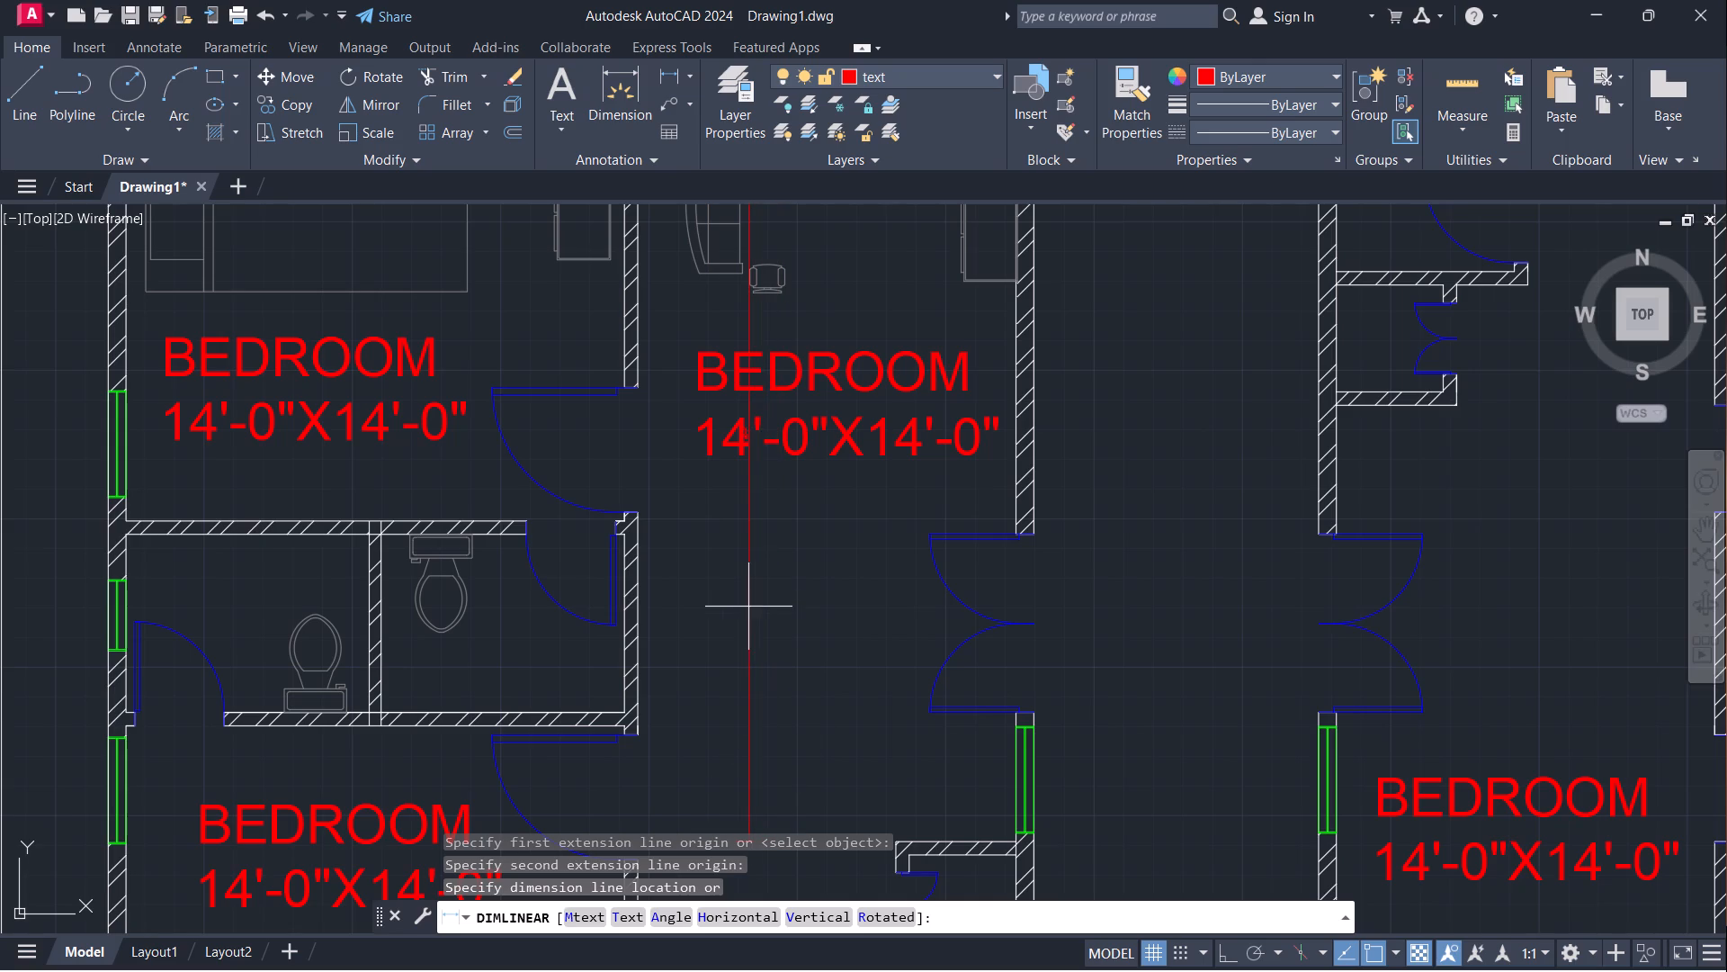
{"action": "key", "text": "Escape"}
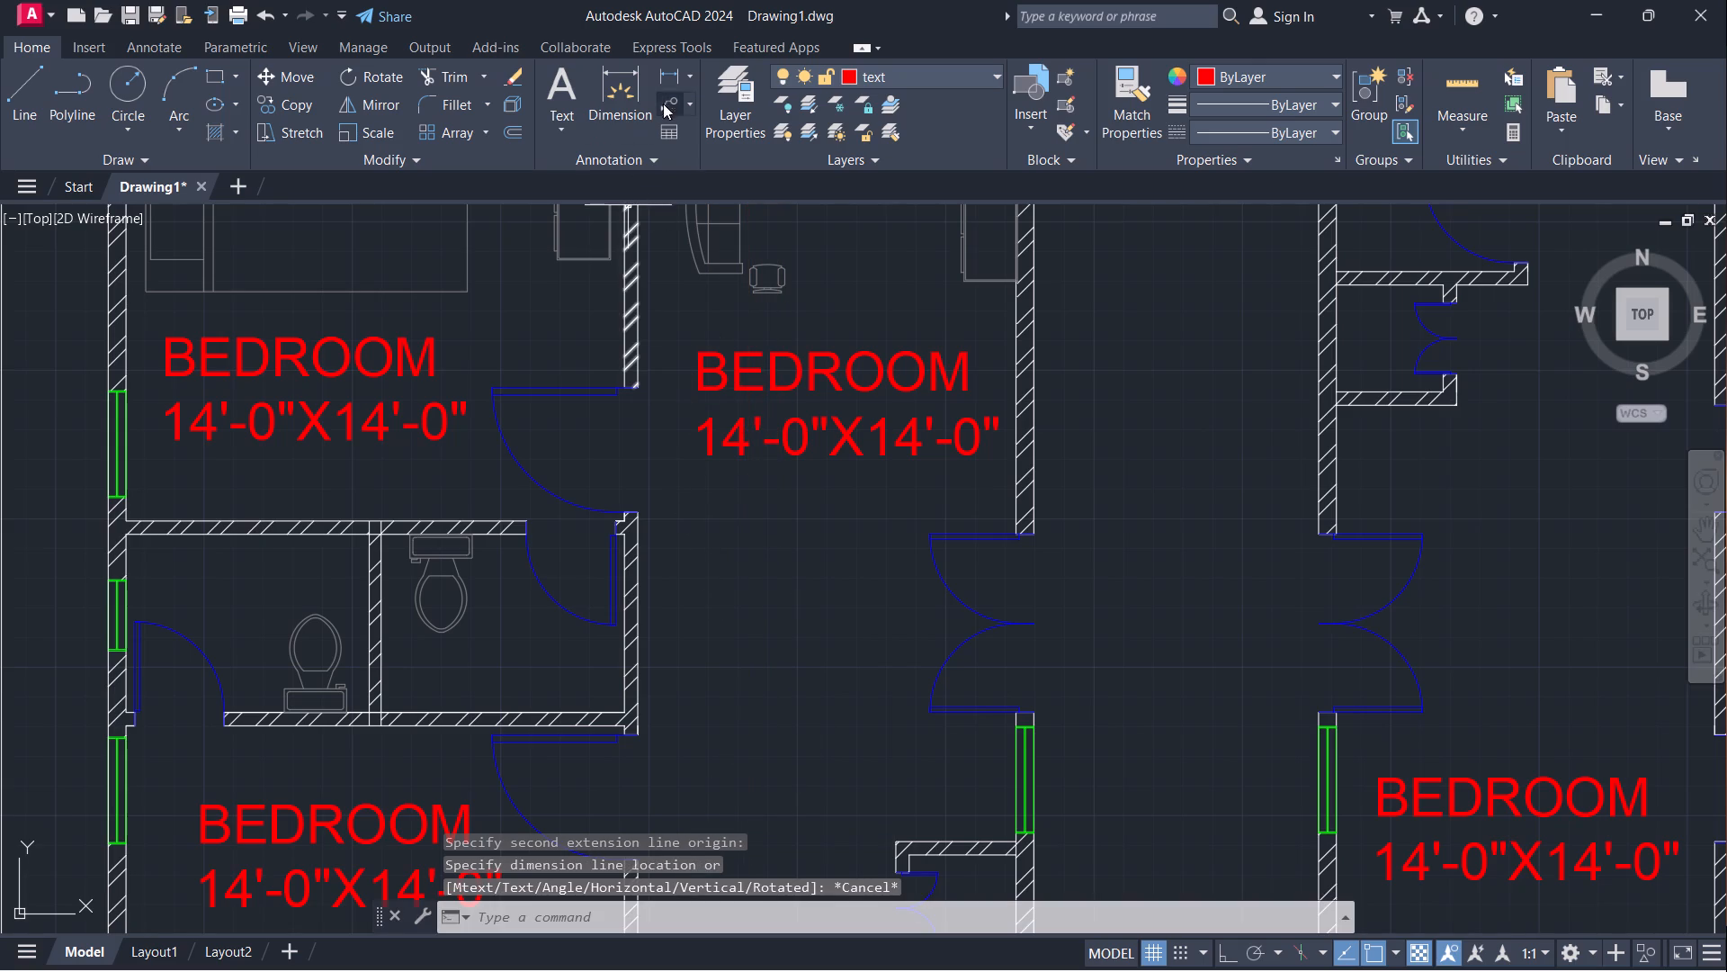
Measure the same living room's width between its two side walls with a temporary linear dimension.
{"action": "left_click", "coordinate": [667, 76]}
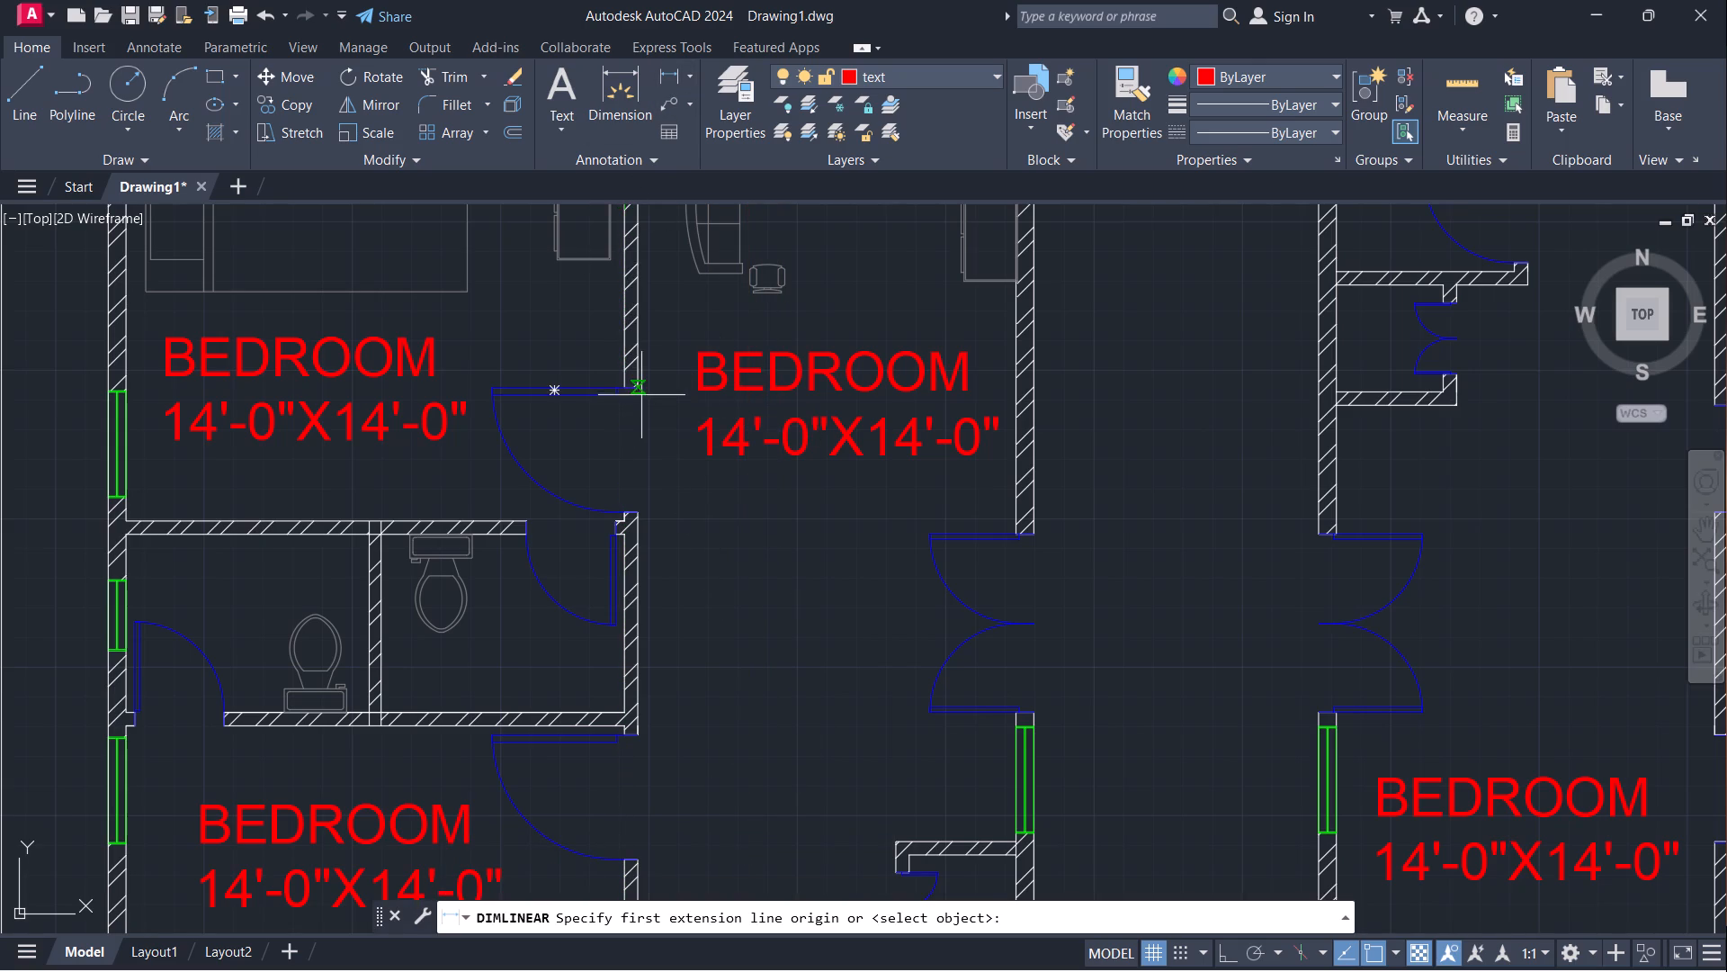
{"action": "left_click", "coordinate": [641, 392]}
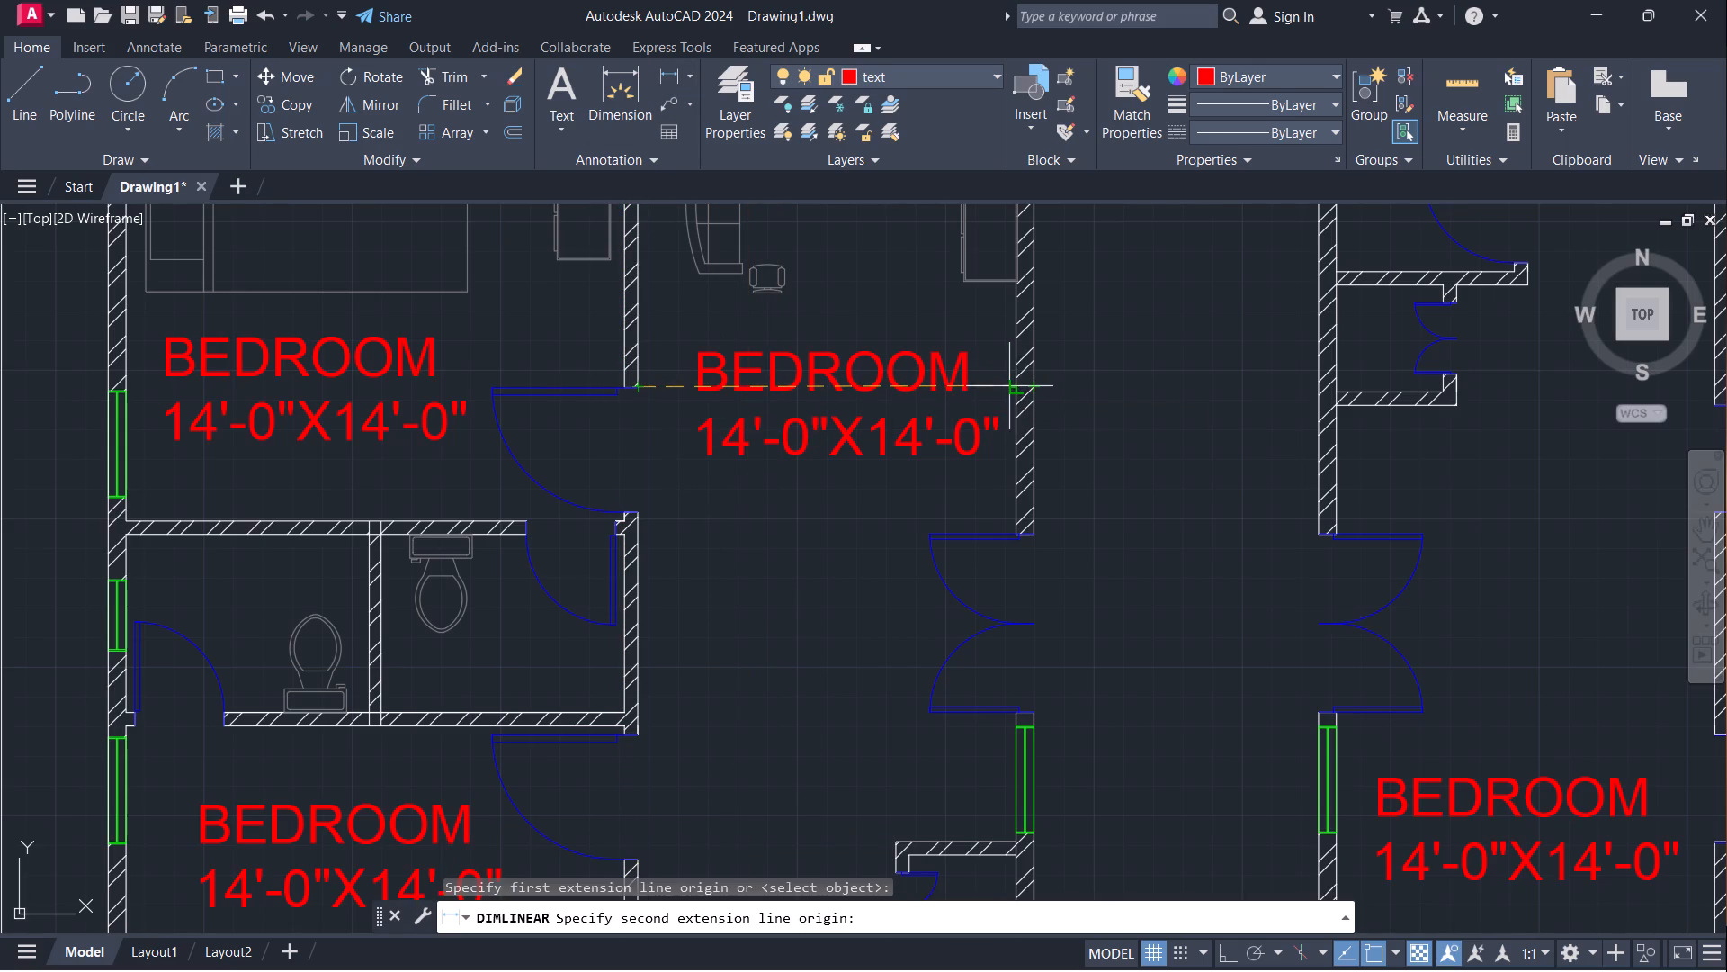
{"action": "left_click", "coordinate": [1010, 383]}
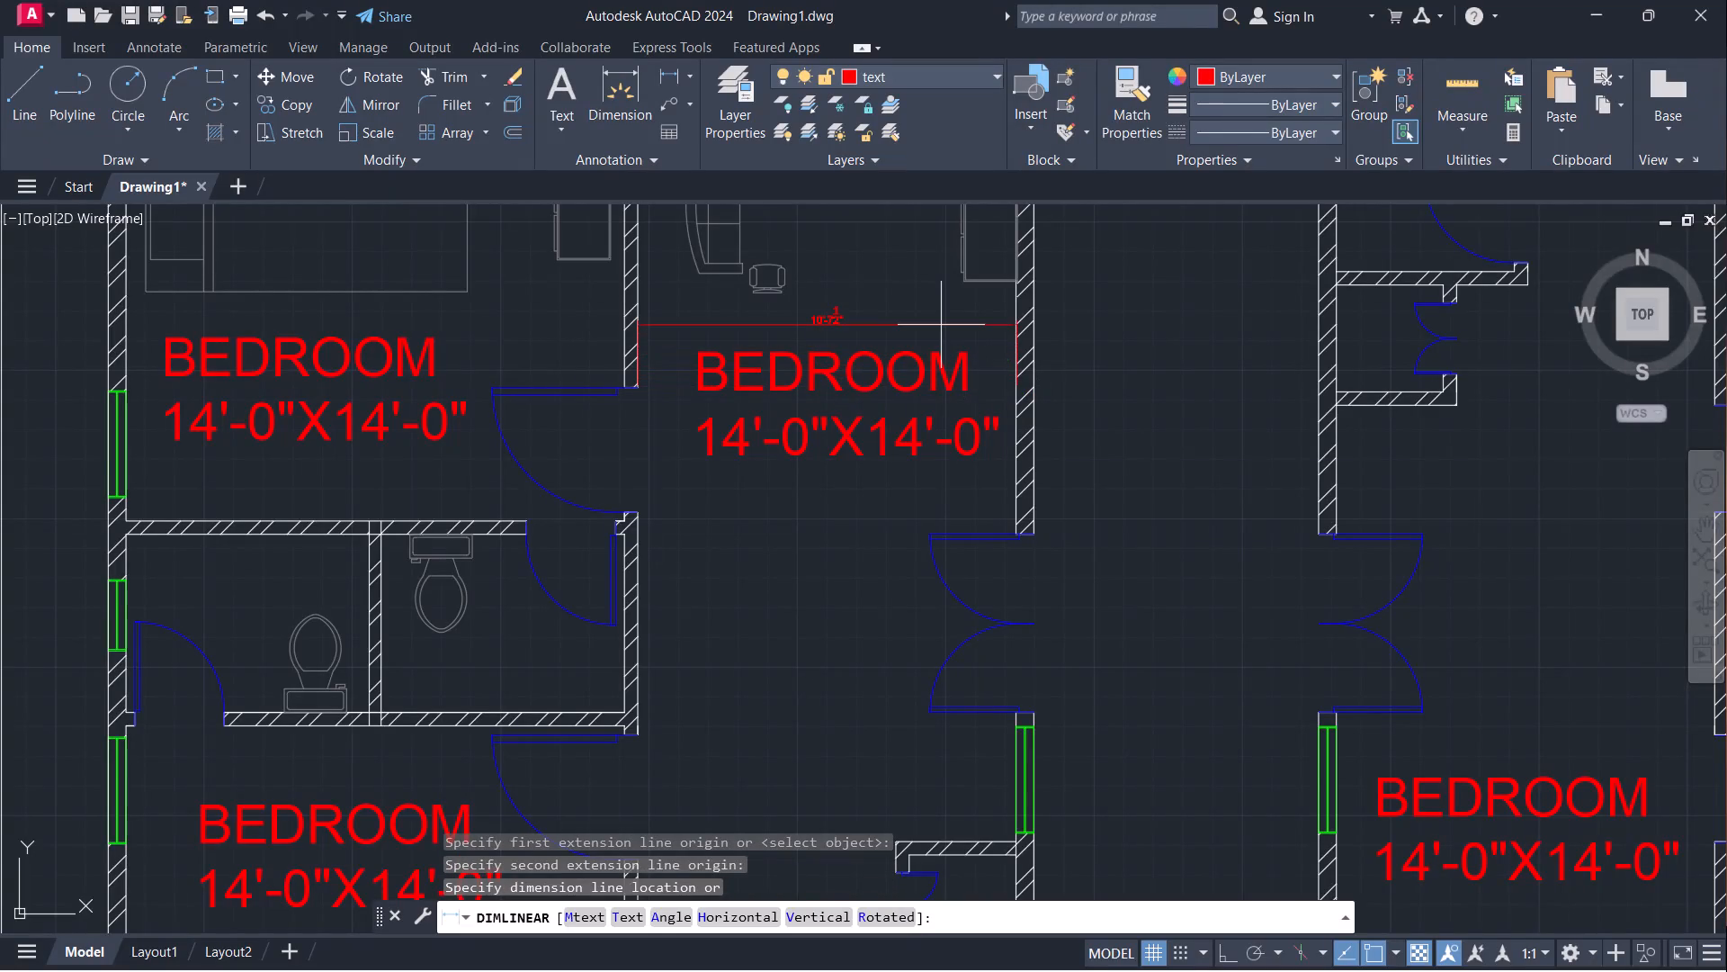
{"action": "key", "text": "Escape"}
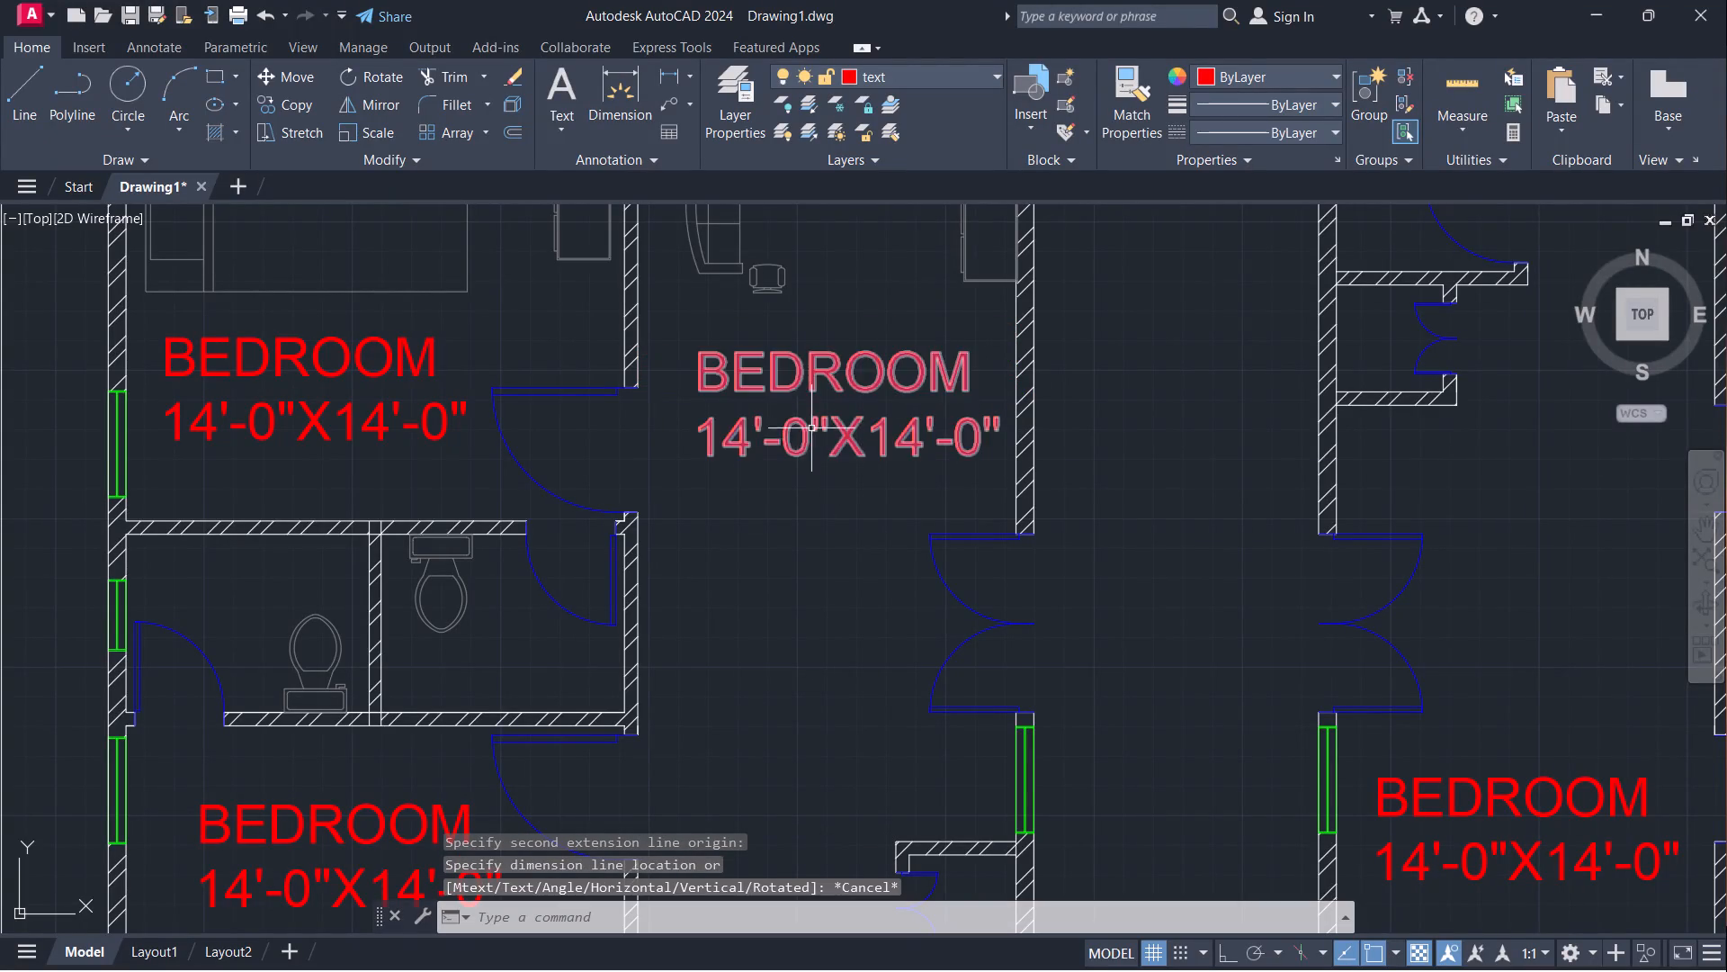
Change the room name in the upper-left apartment's living room label from BEDROOM to LIVINGROOM.
{"action": "double_click", "coordinate": [818, 375]}
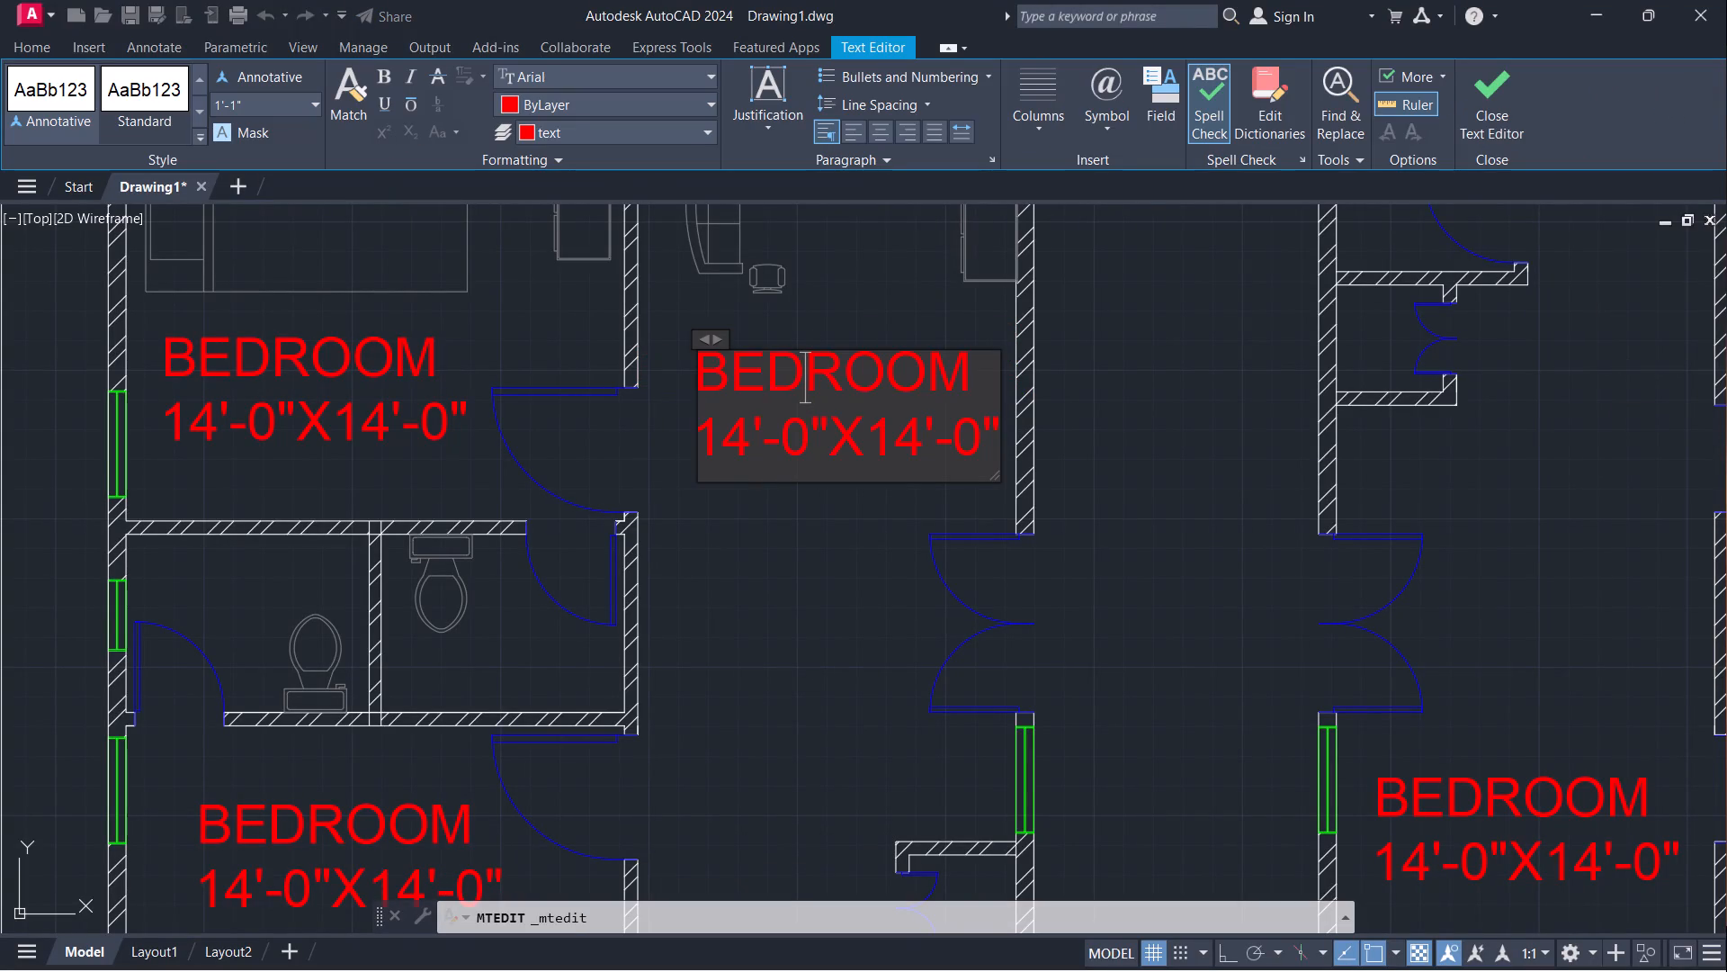
{"action": "key", "text": "BackSpace"}
{"action": "key", "text": "BackSpace"}
{"action": "key", "text": "BackSpace"}
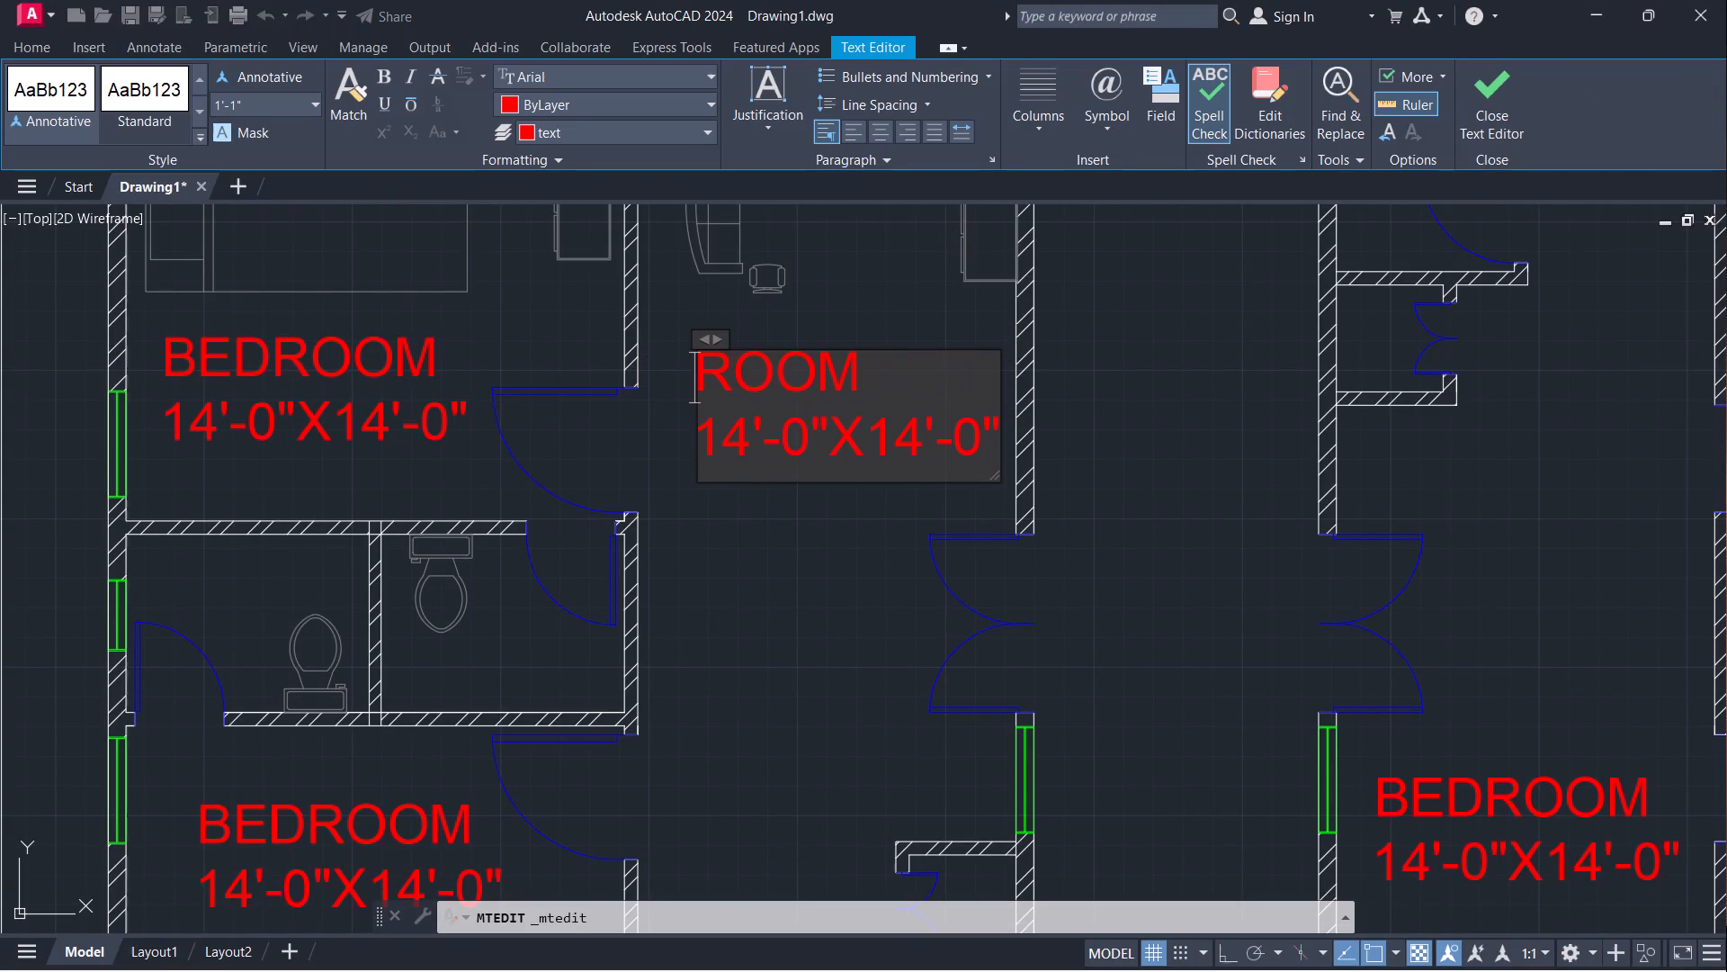
{"action": "type", "text": "LI"}
{"action": "type", "text": "VING"}
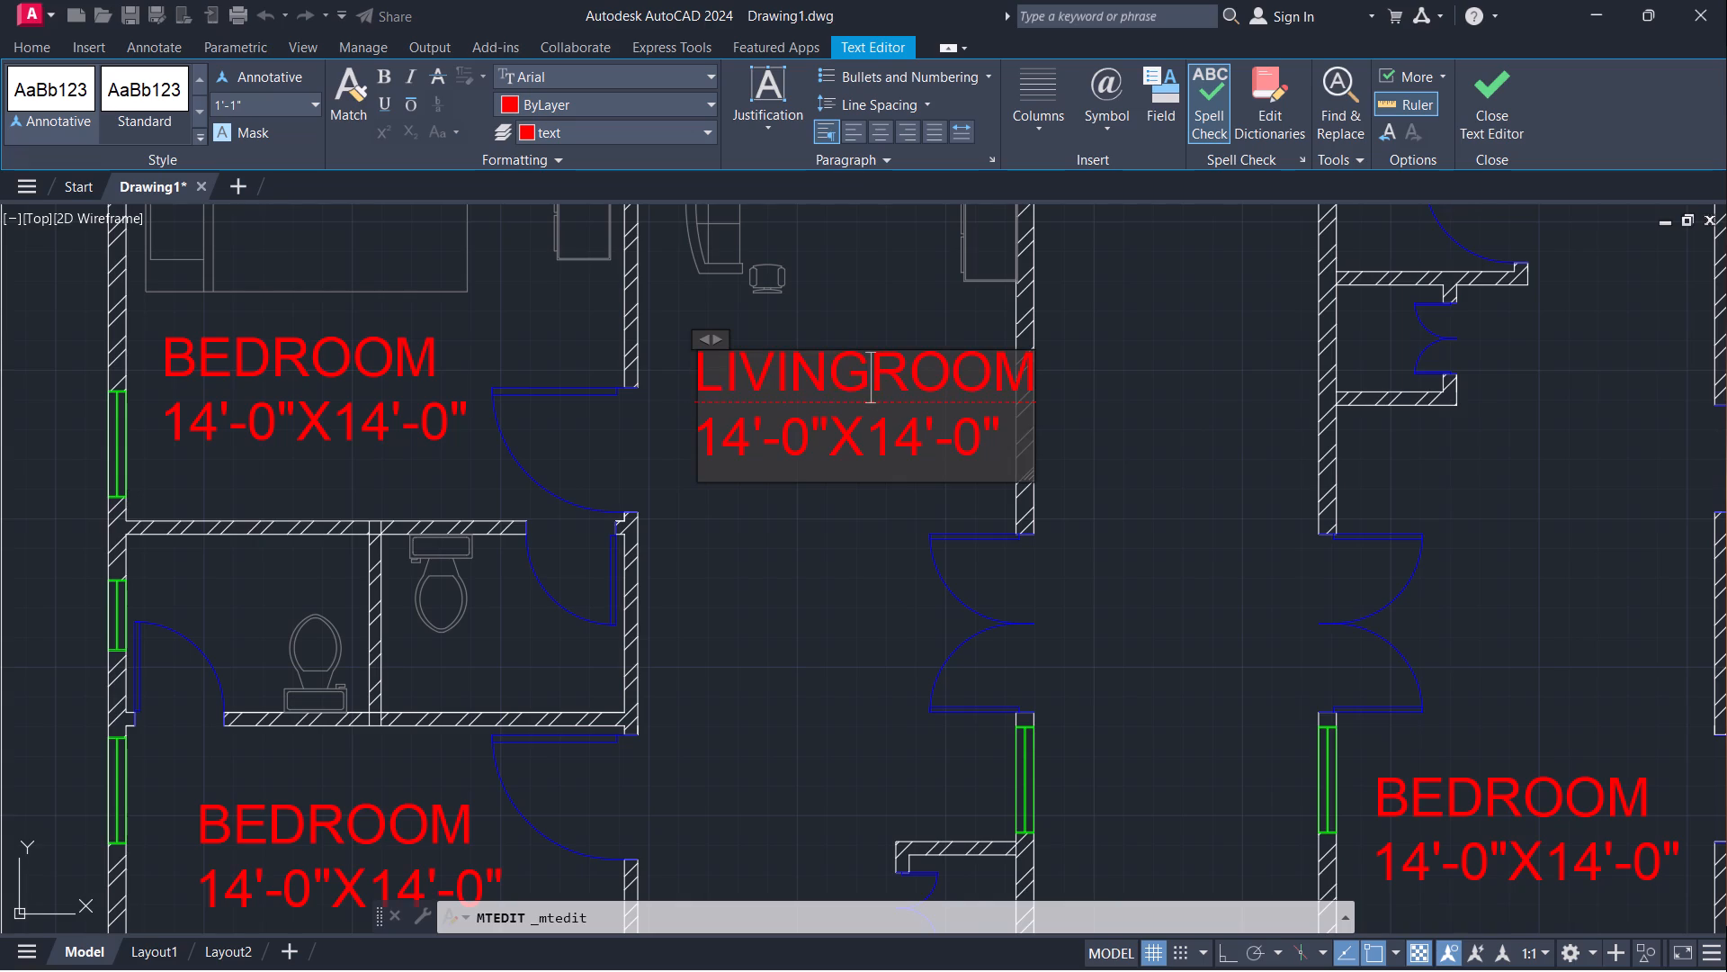
Set the dimensions line of the LIVINGROOM label to 10'-7.5"X23'-0" and finish editing the text.
{"action": "left_click", "coordinate": [754, 443]}
{"action": "key", "text": "BackSpace"}
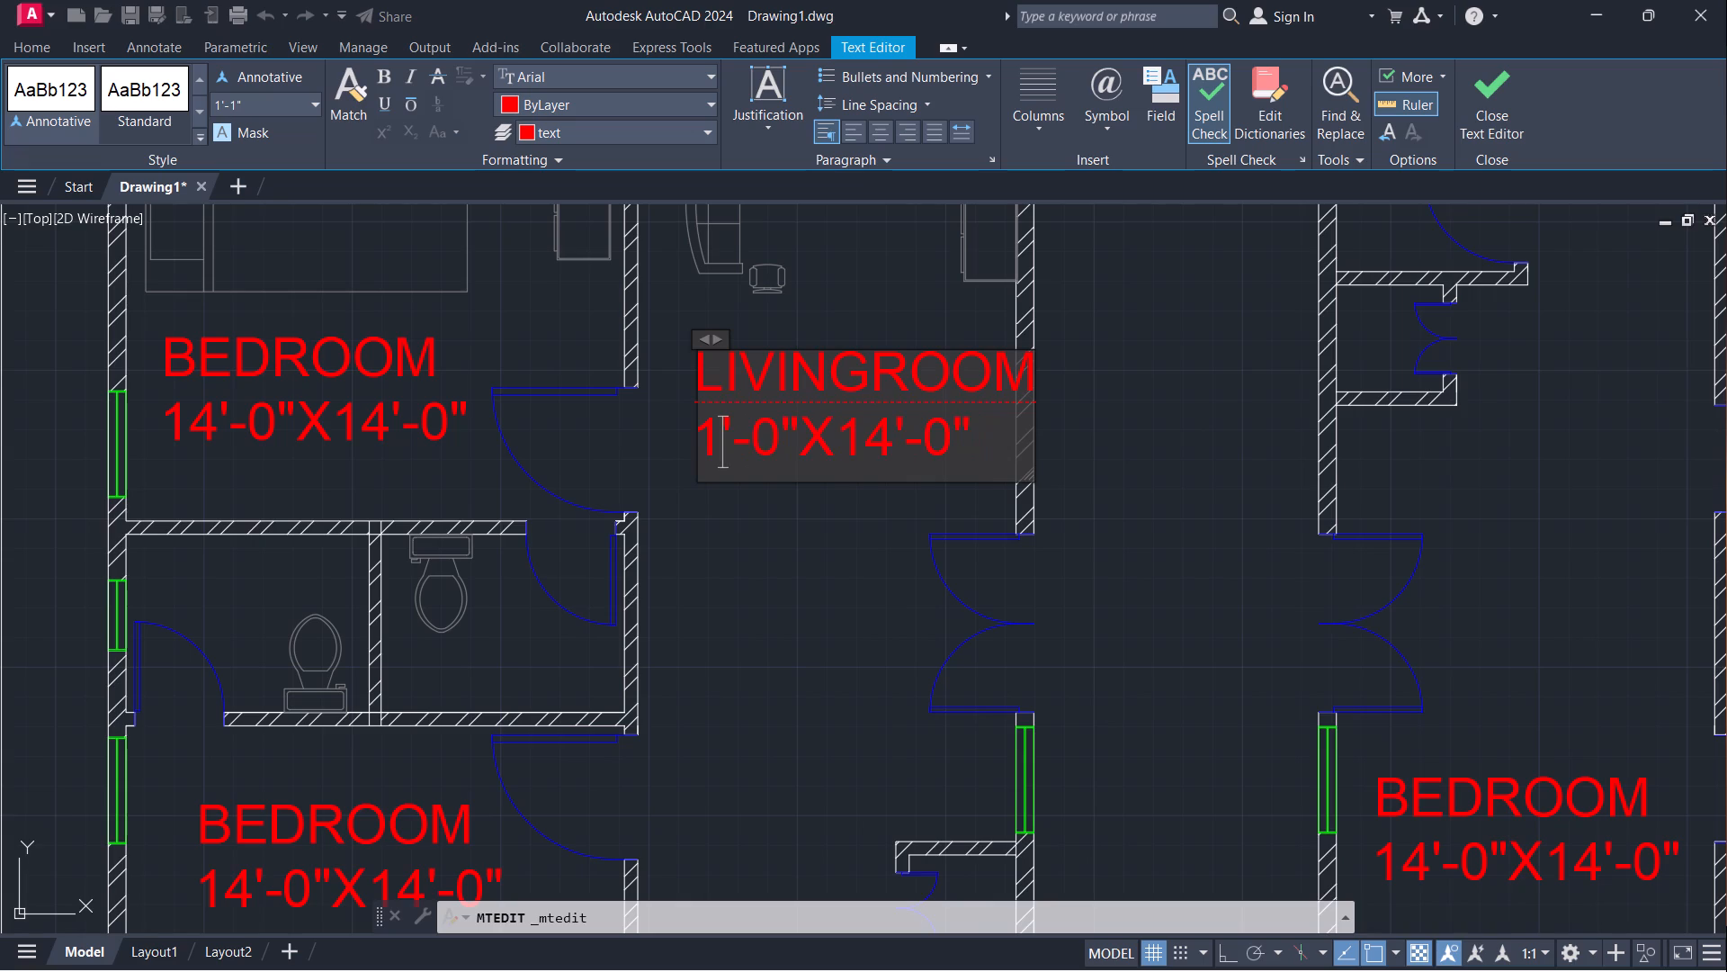
{"action": "key", "text": "0"}
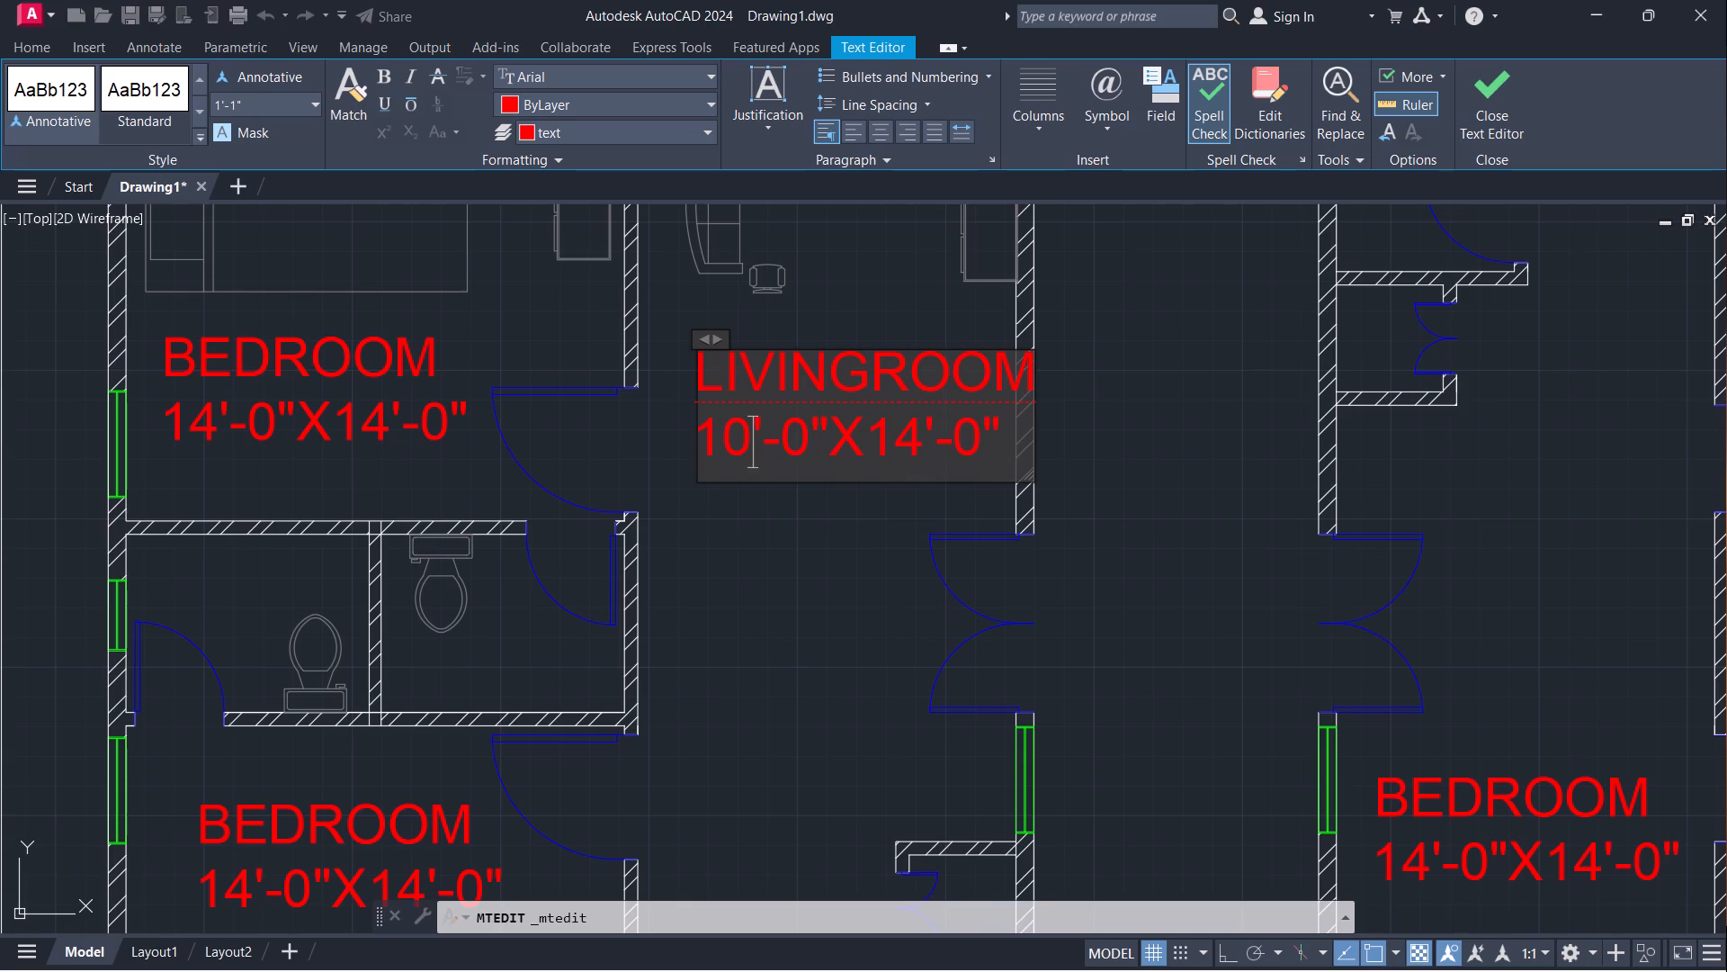
{"action": "left_click", "coordinate": [806, 458]}
{"action": "key", "text": "BackSpace"}
{"action": "type", "text": "7.5"}
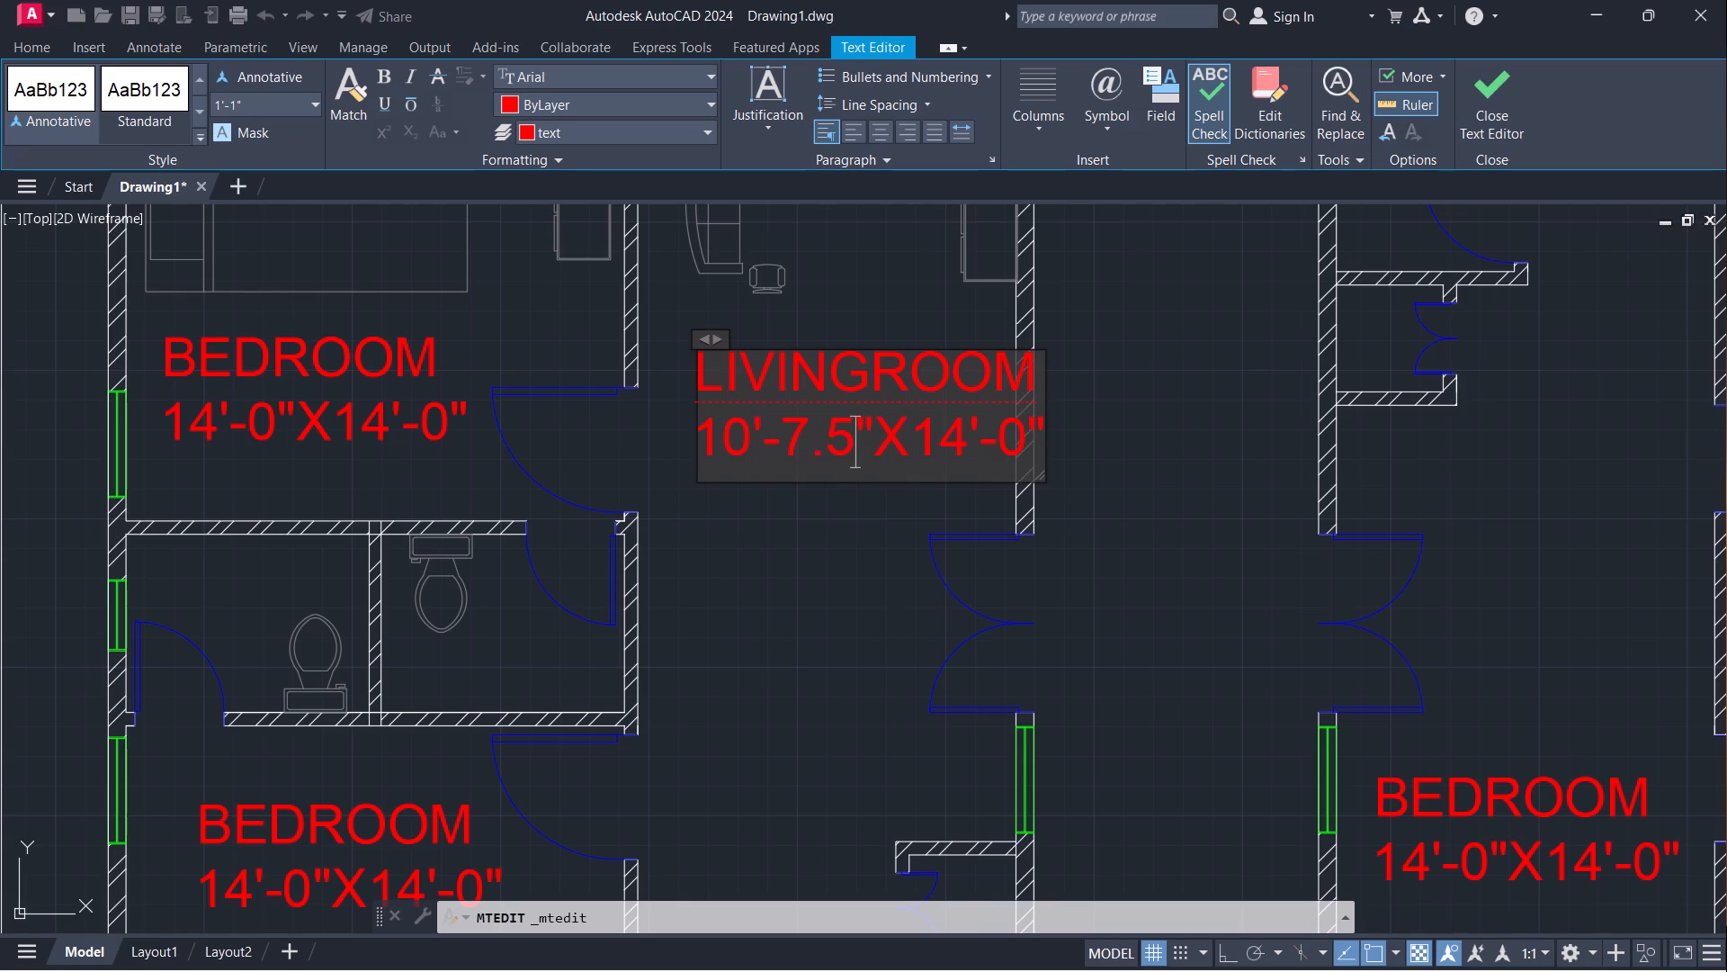
{"action": "left_click", "coordinate": [963, 460]}
{"action": "key", "text": "BackSpace"}
{"action": "key", "text": "BackSpace"}
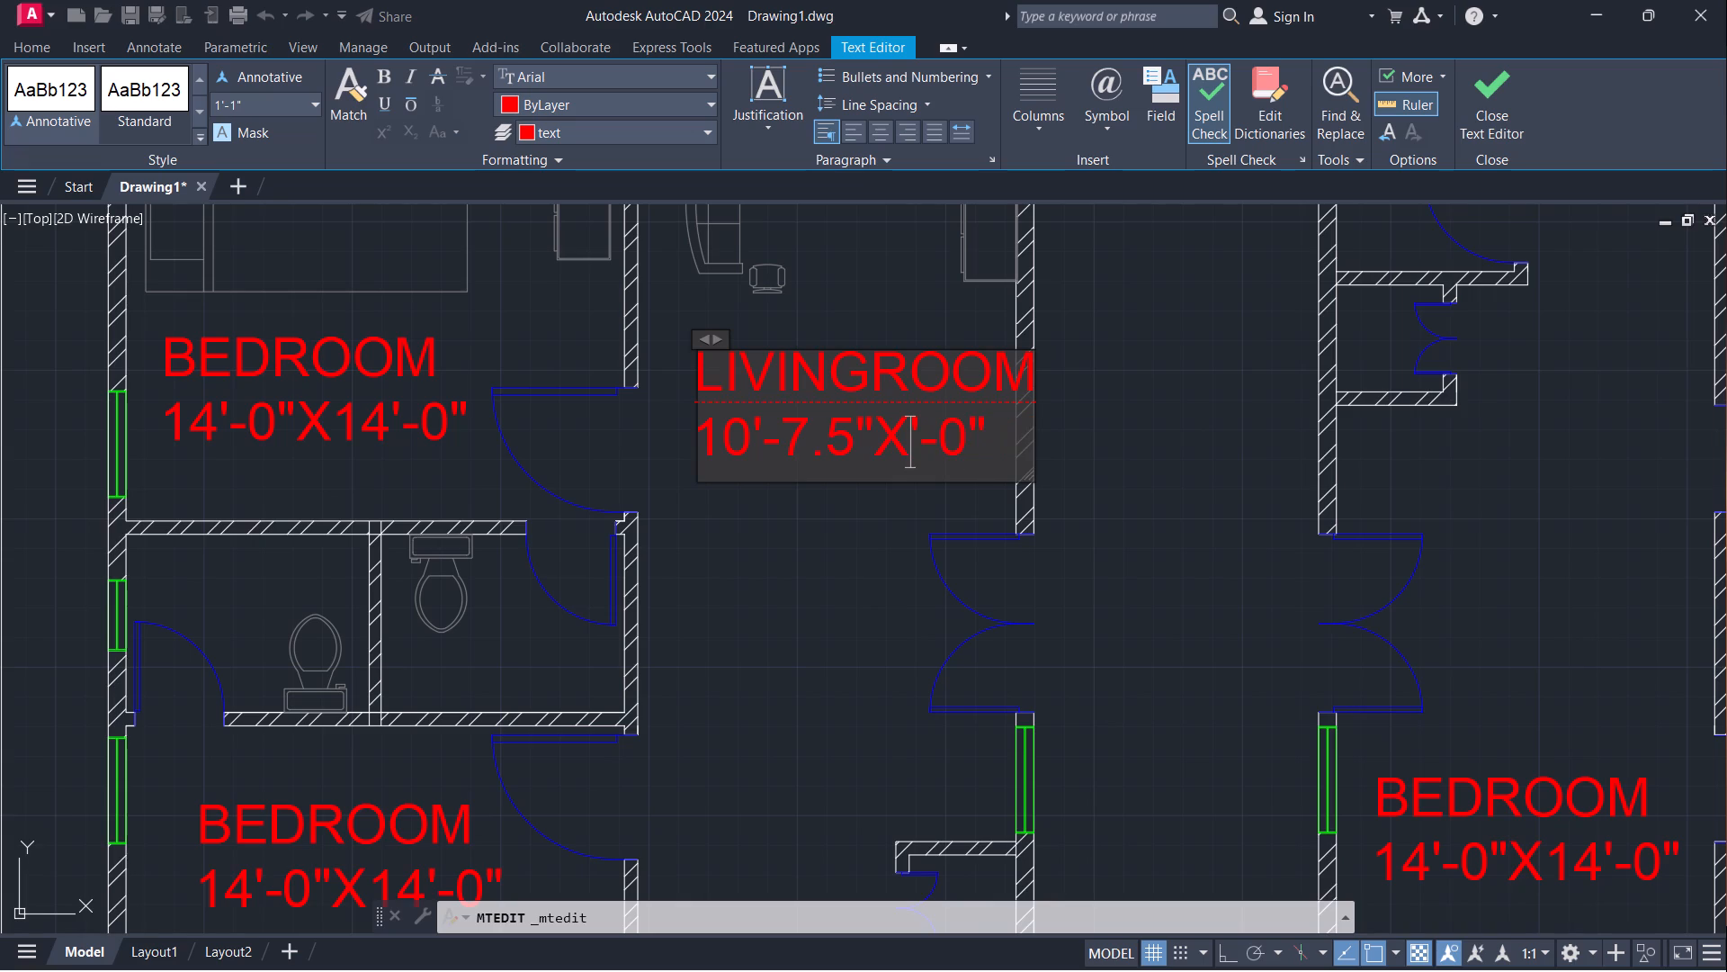
{"action": "type", "text": "23"}
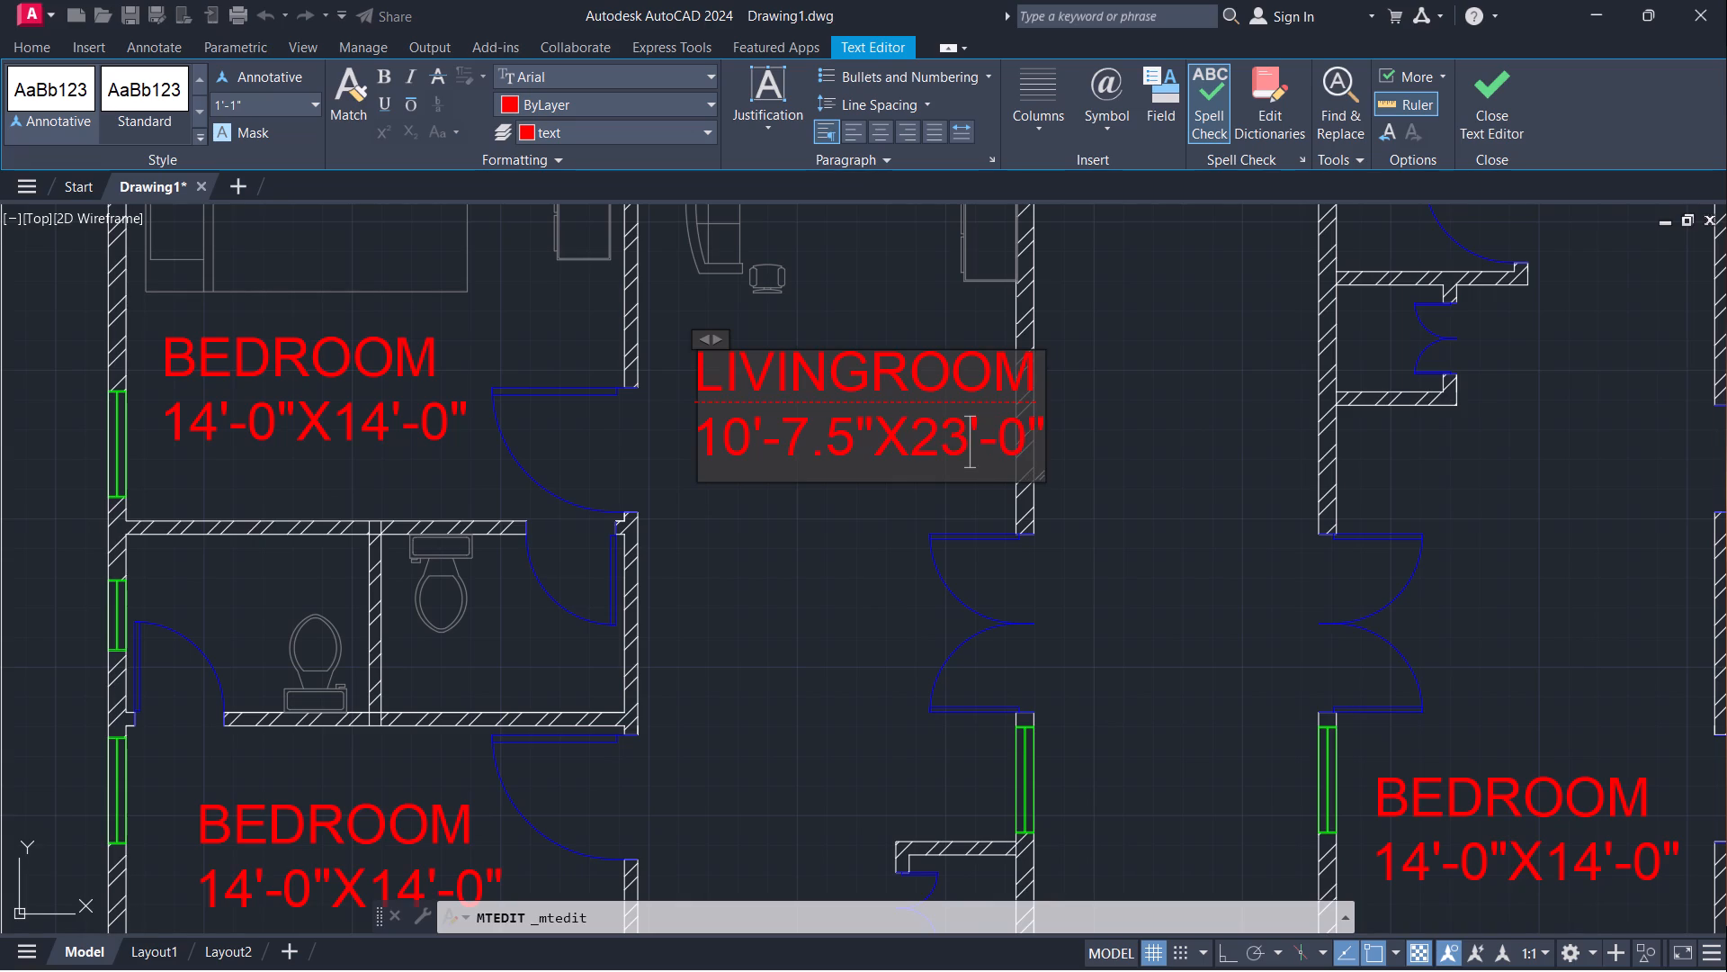
{"action": "left_click", "coordinate": [848, 529]}
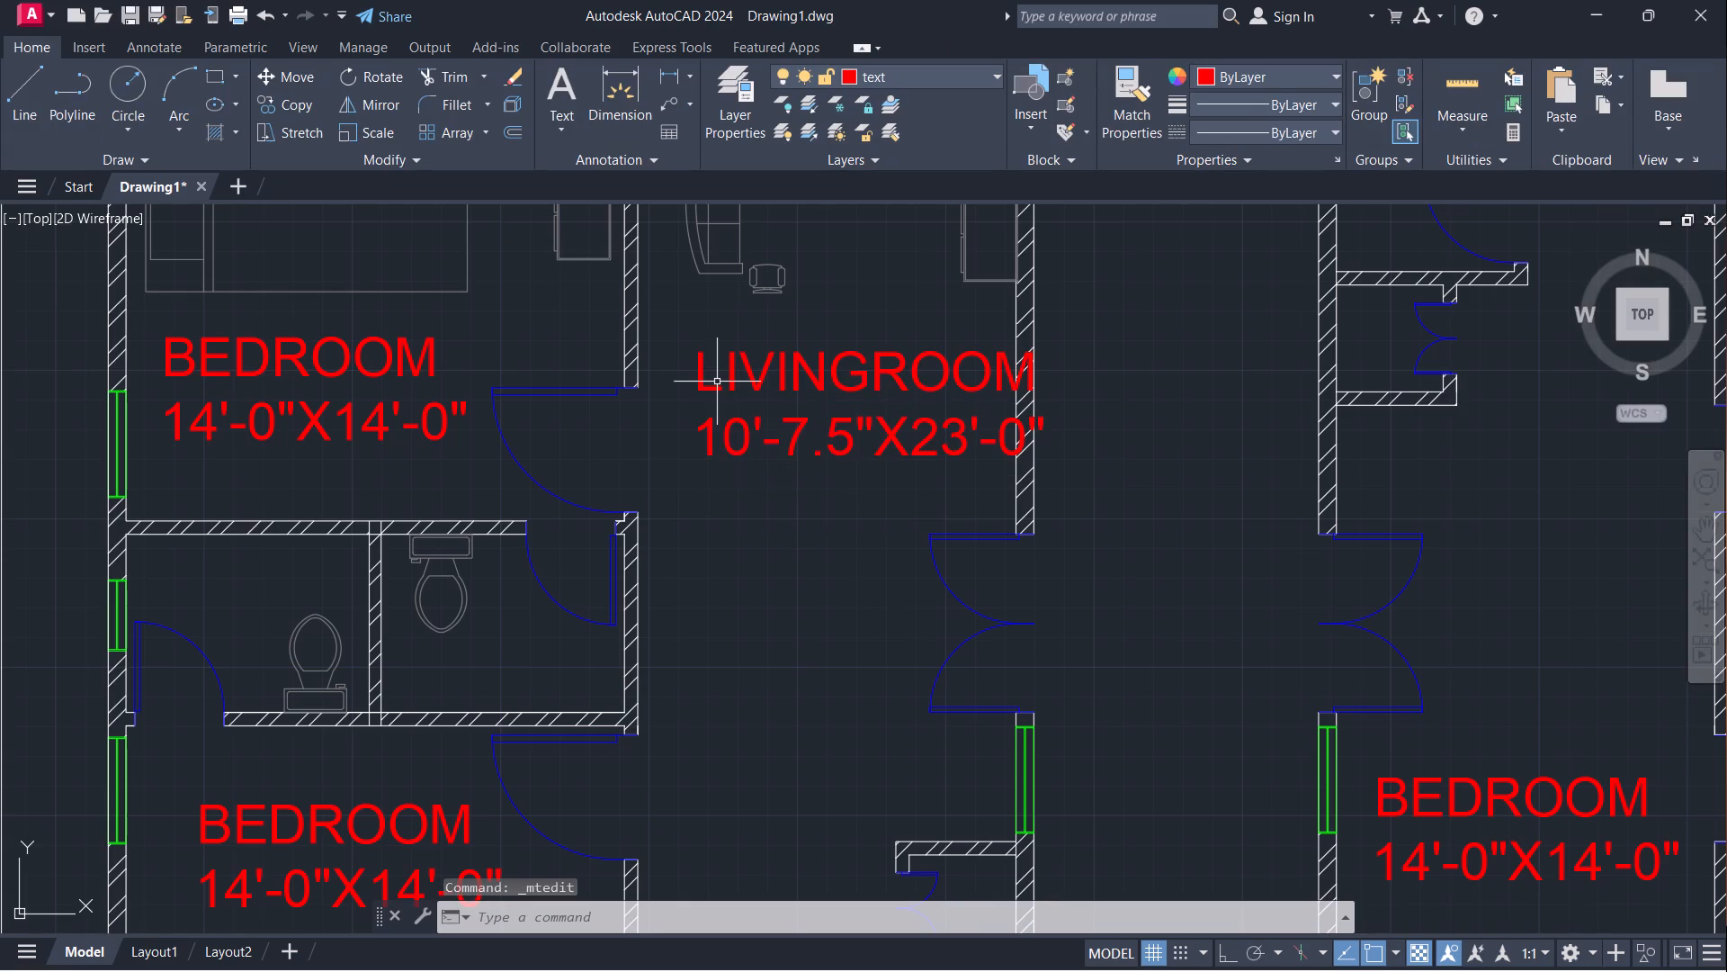
Rotate the LIVINGROOM label a quarter turn clockwise about its upper-left corner so it reads vertically downward.
{"action": "left_click", "coordinate": [703, 385]}
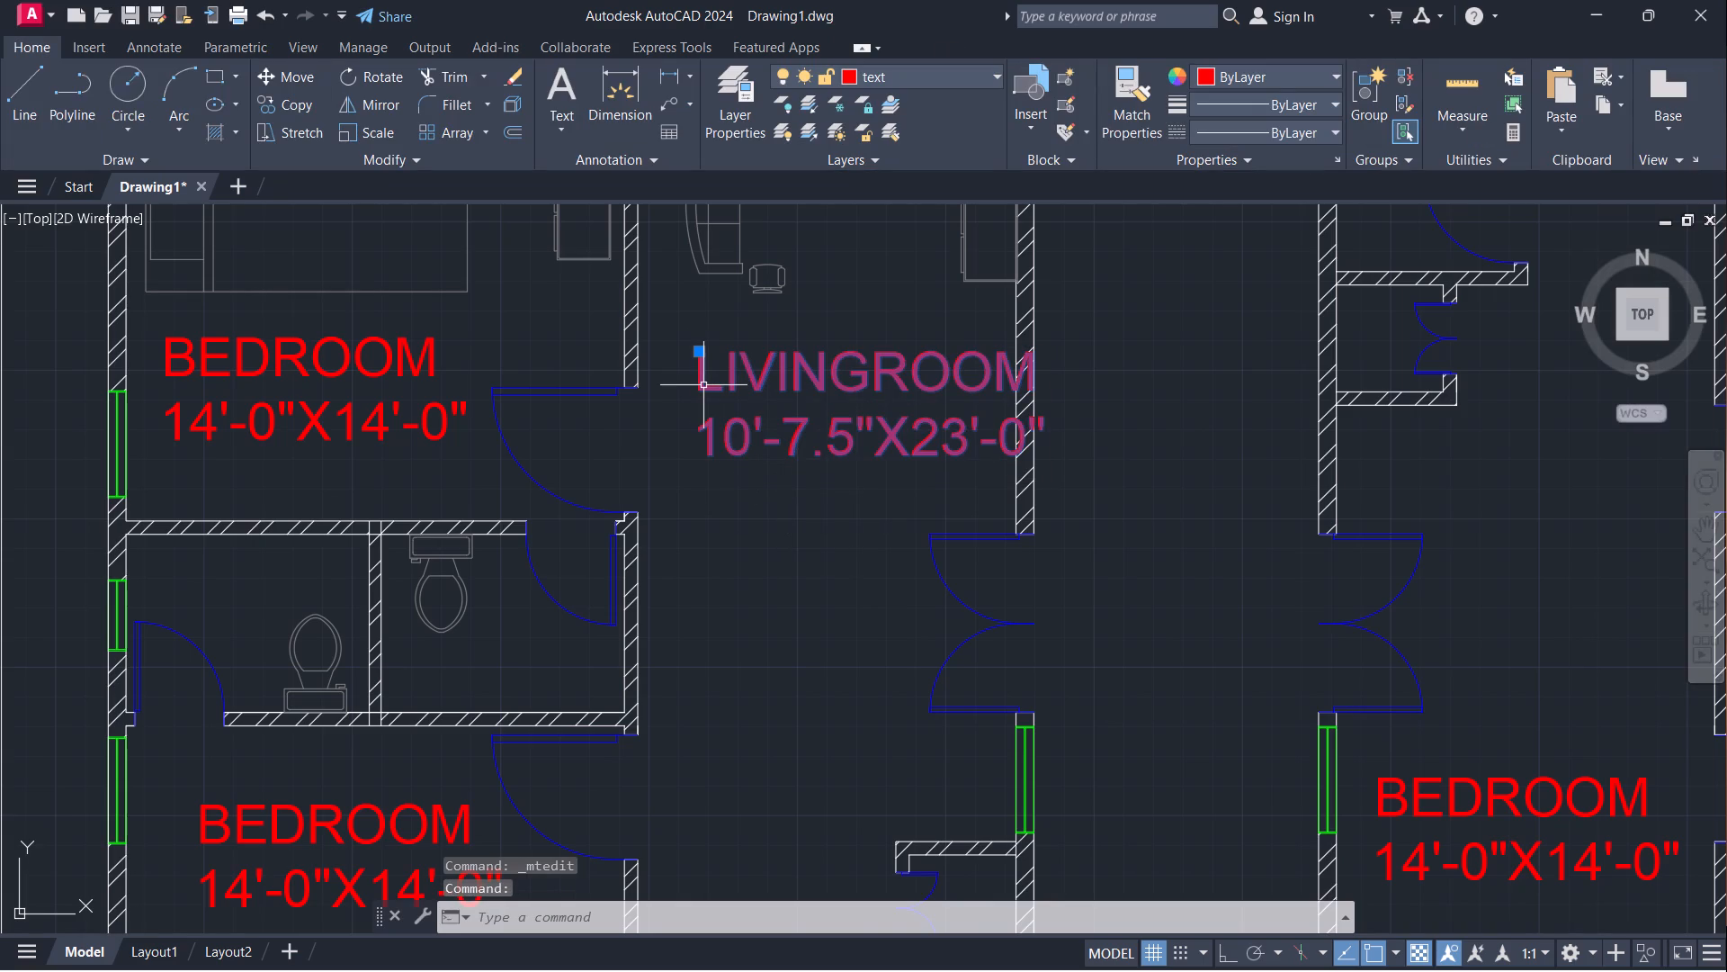
{"action": "key", "text": "r"}
{"action": "key", "text": "o"}
{"action": "key", "text": "Return"}
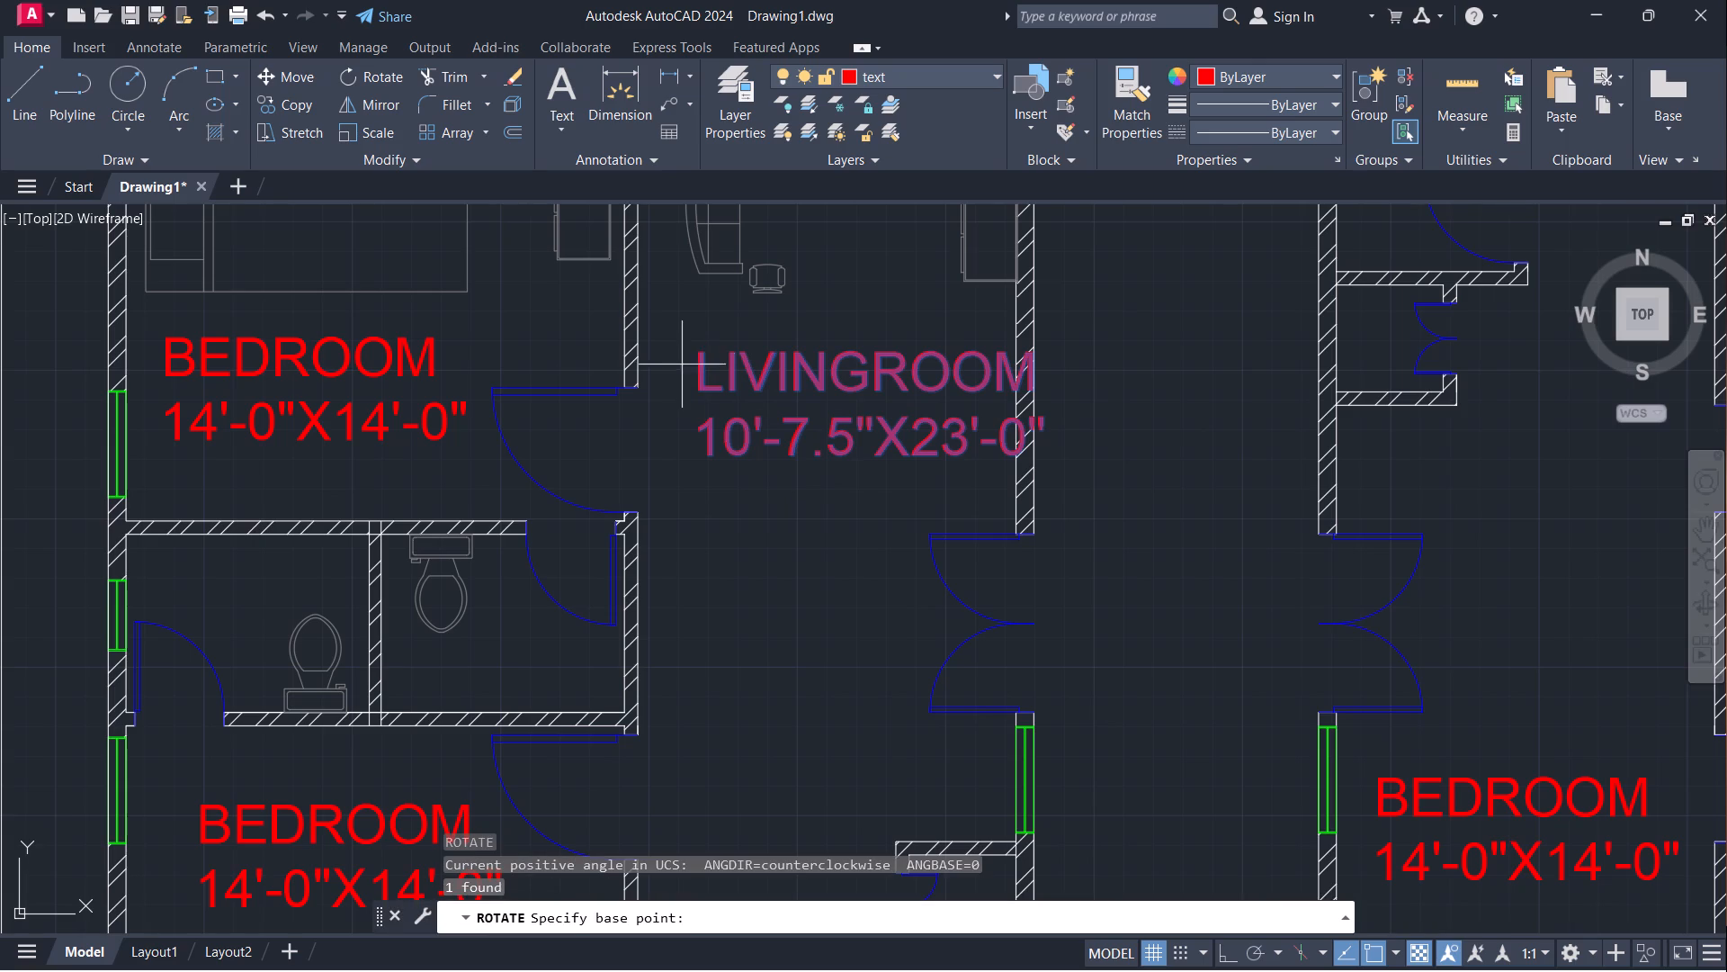
{"action": "left_click", "coordinate": [694, 347]}
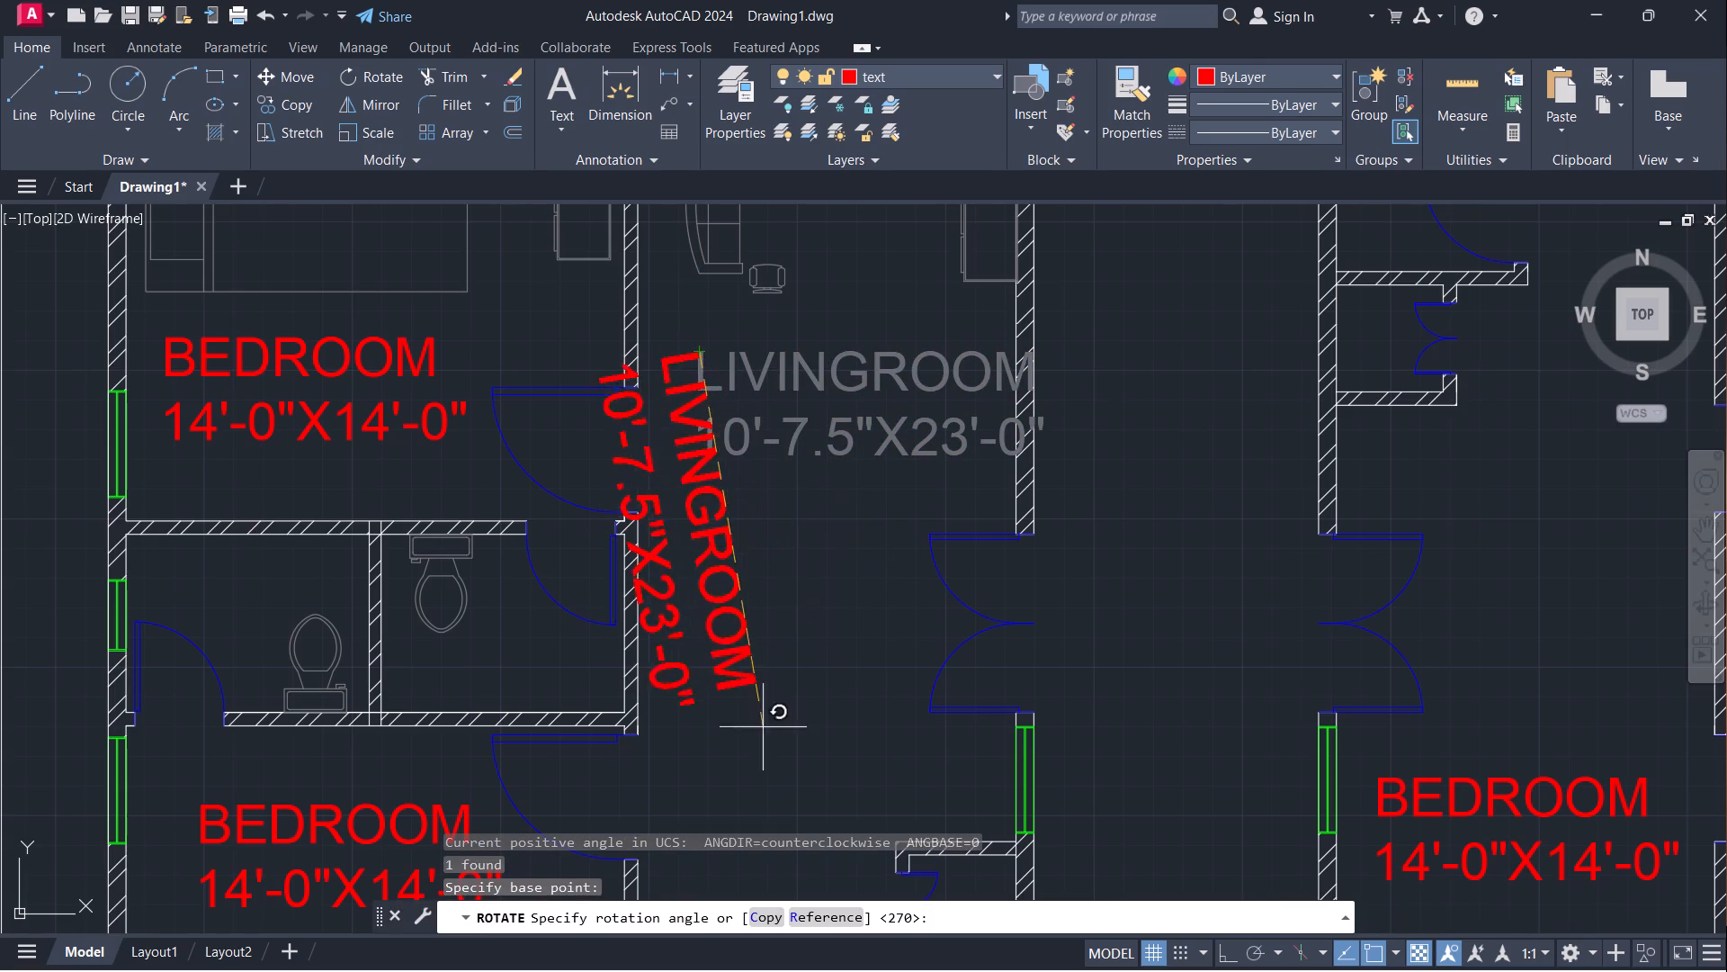
{"action": "left_click", "coordinate": [697, 773]}
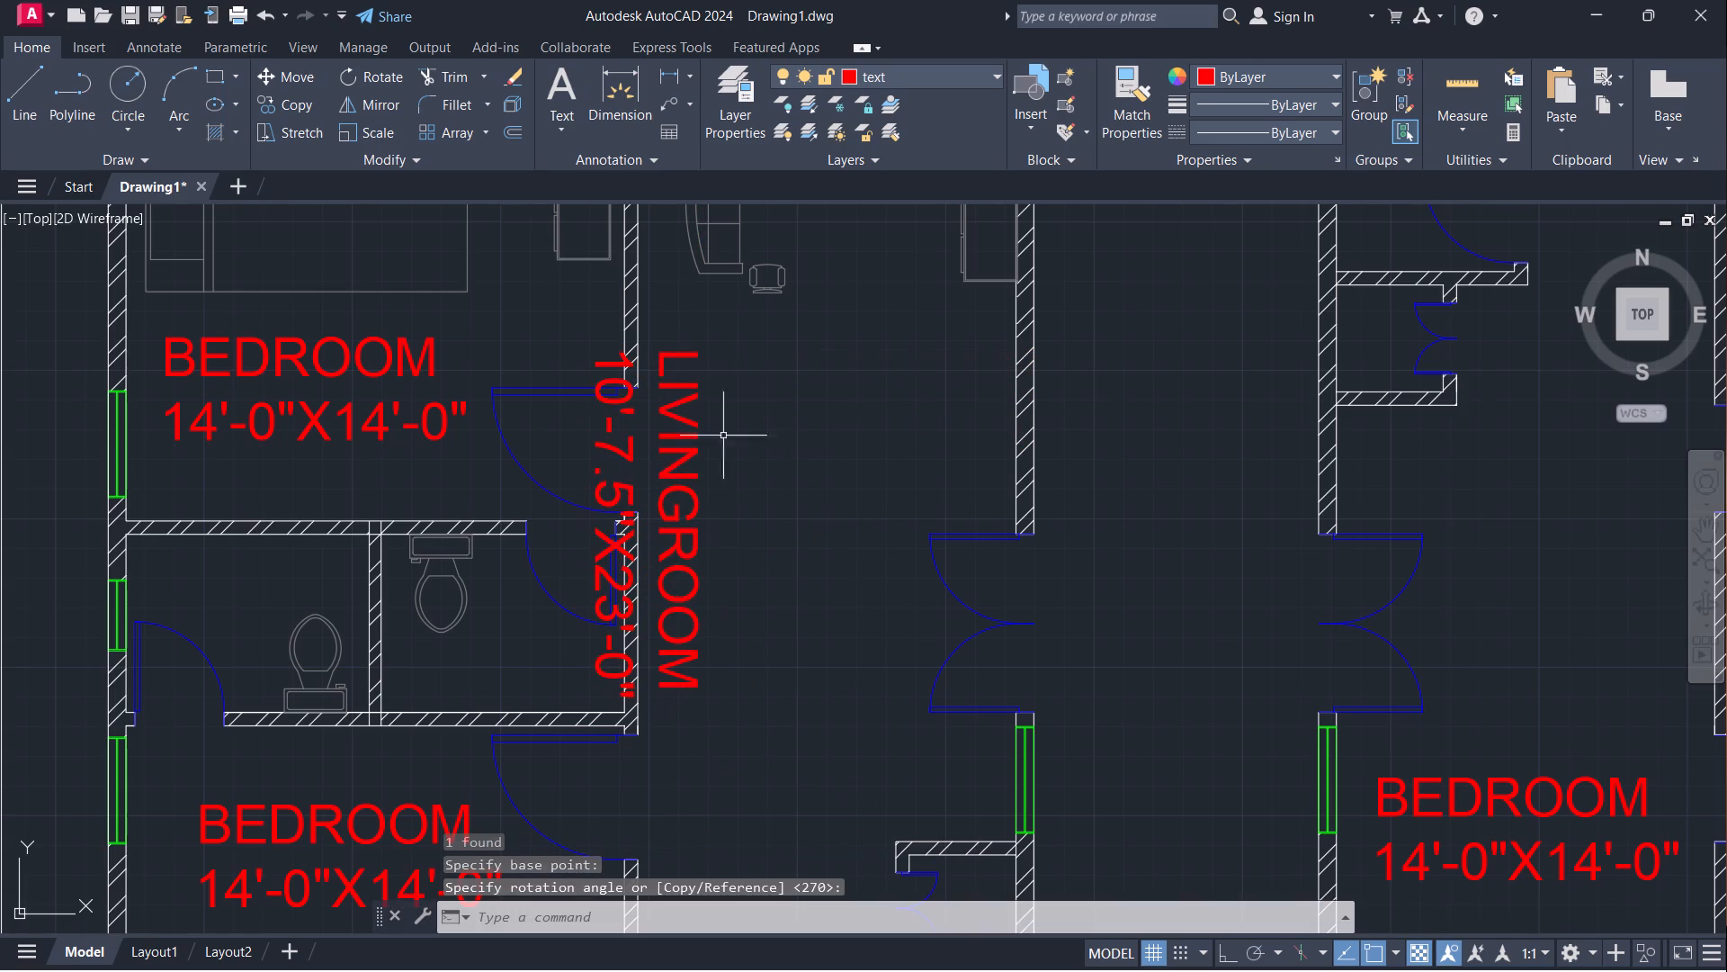
Move the vertical LIVINGROOM label horizontally off the bedroom wall into the middle of the living room.
{"action": "left_click", "coordinate": [693, 355]}
{"action": "key", "text": "m"}
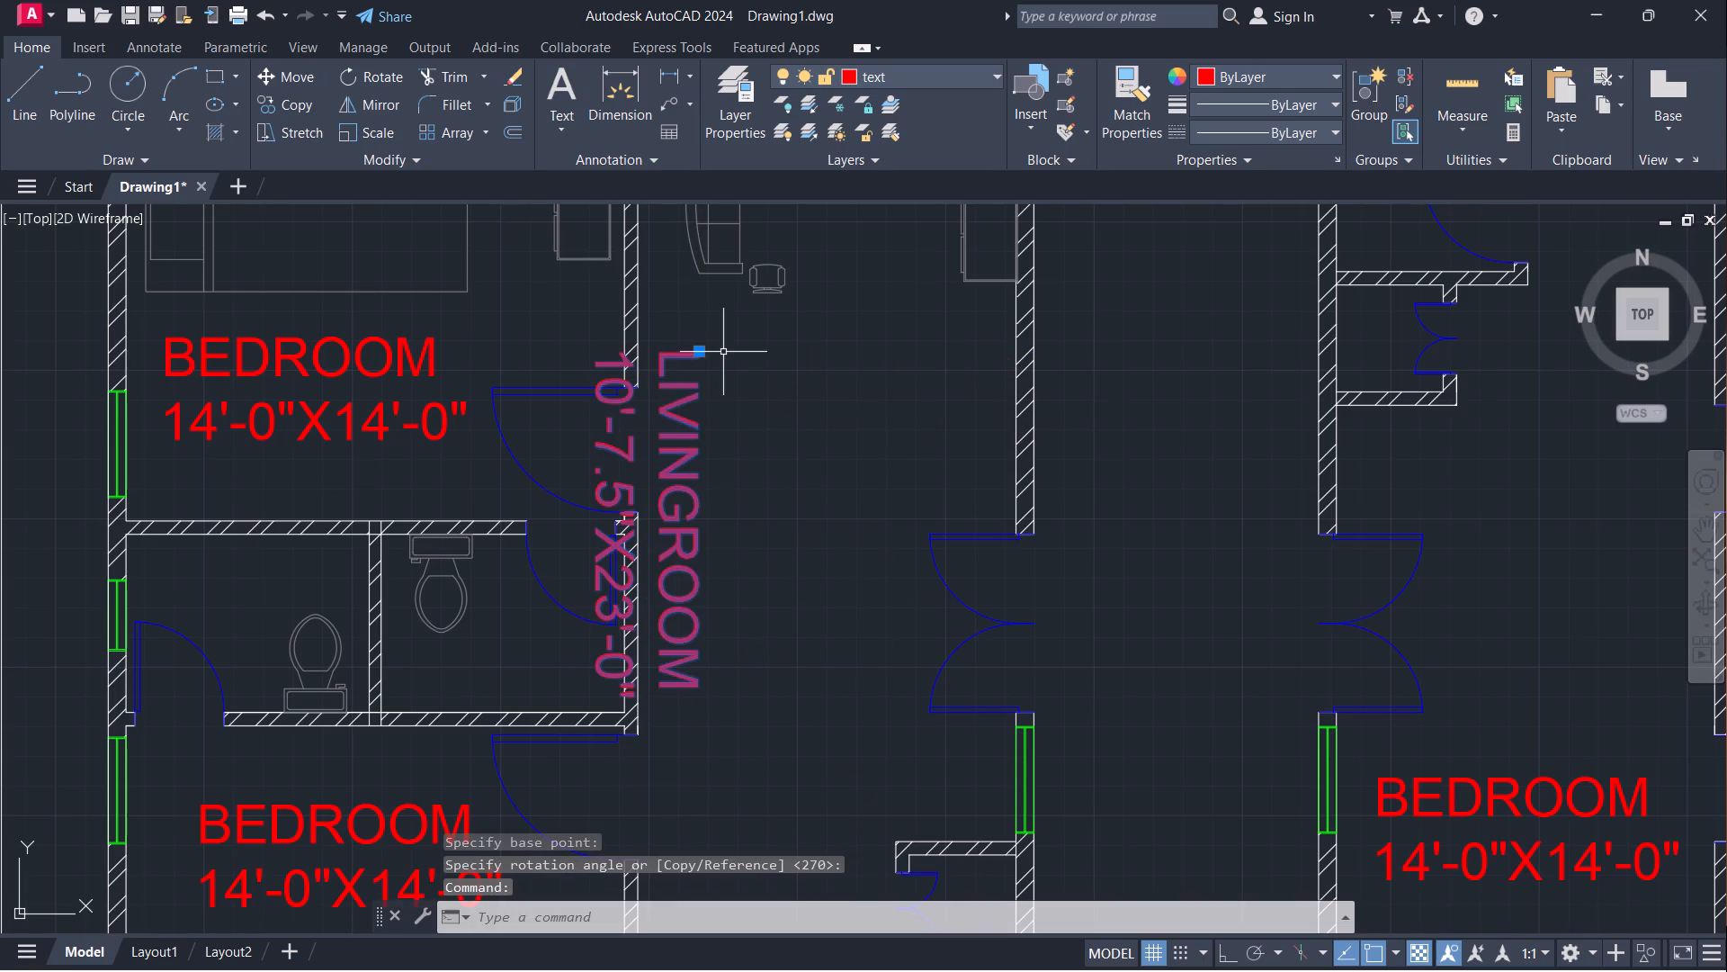
{"action": "key", "text": "Return"}
{"action": "left_click", "coordinate": [704, 354]}
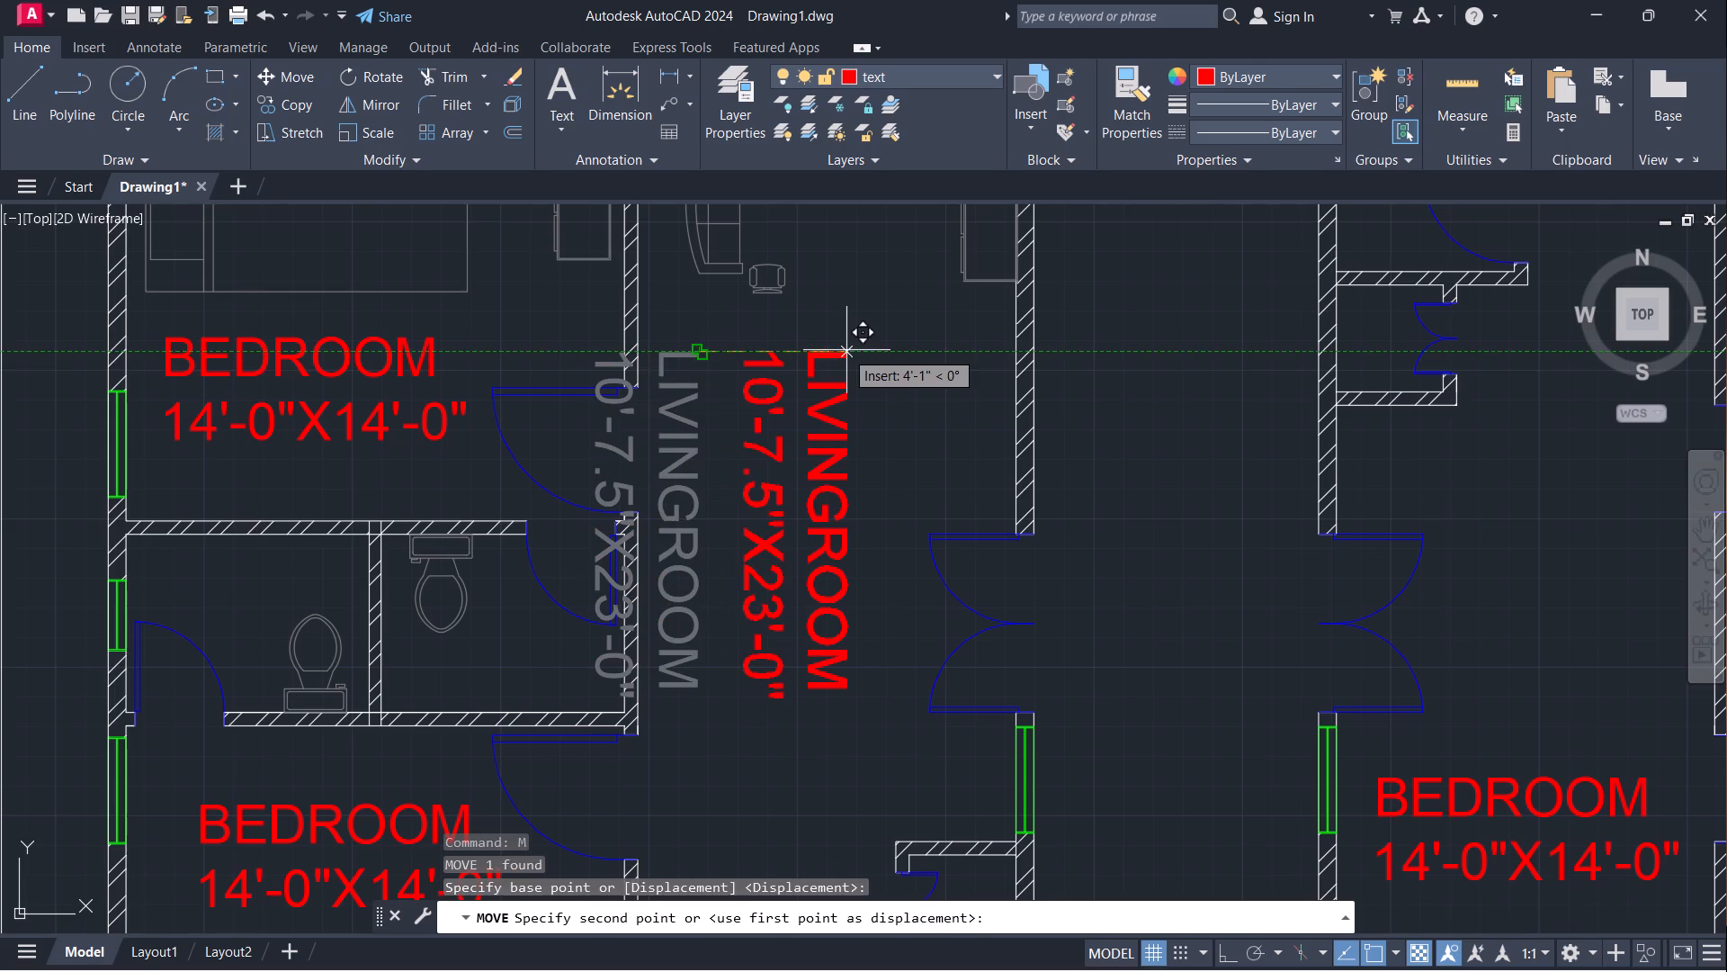
{"action": "left_click", "coordinate": [859, 357]}
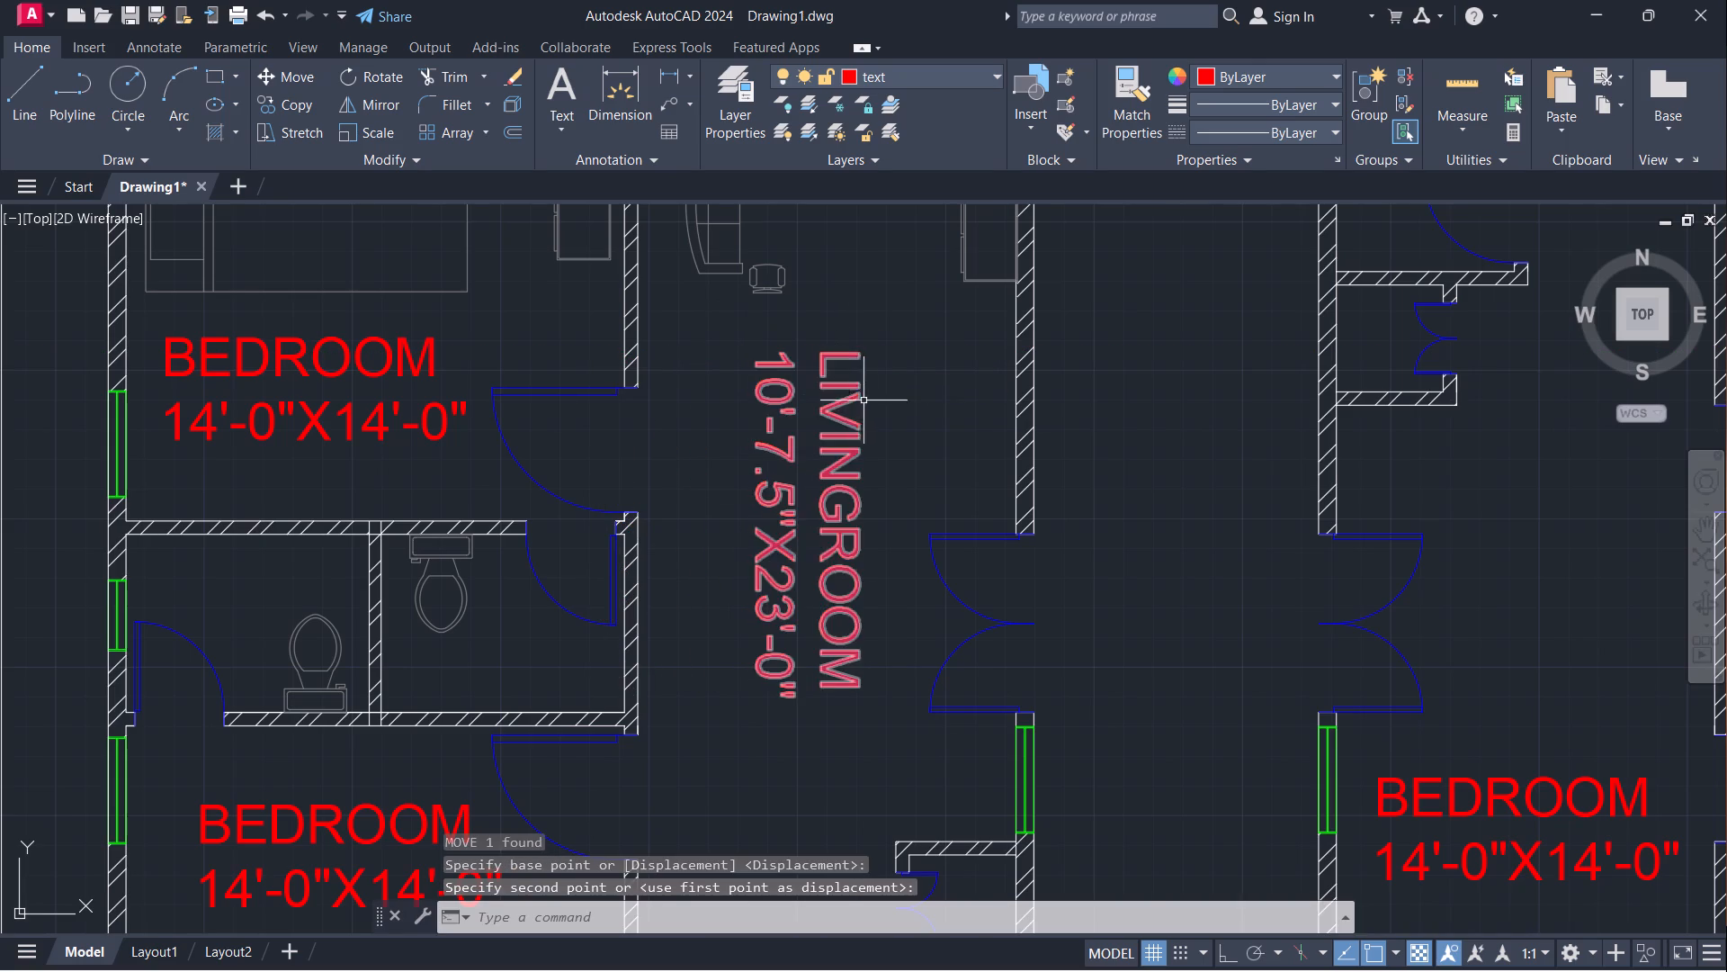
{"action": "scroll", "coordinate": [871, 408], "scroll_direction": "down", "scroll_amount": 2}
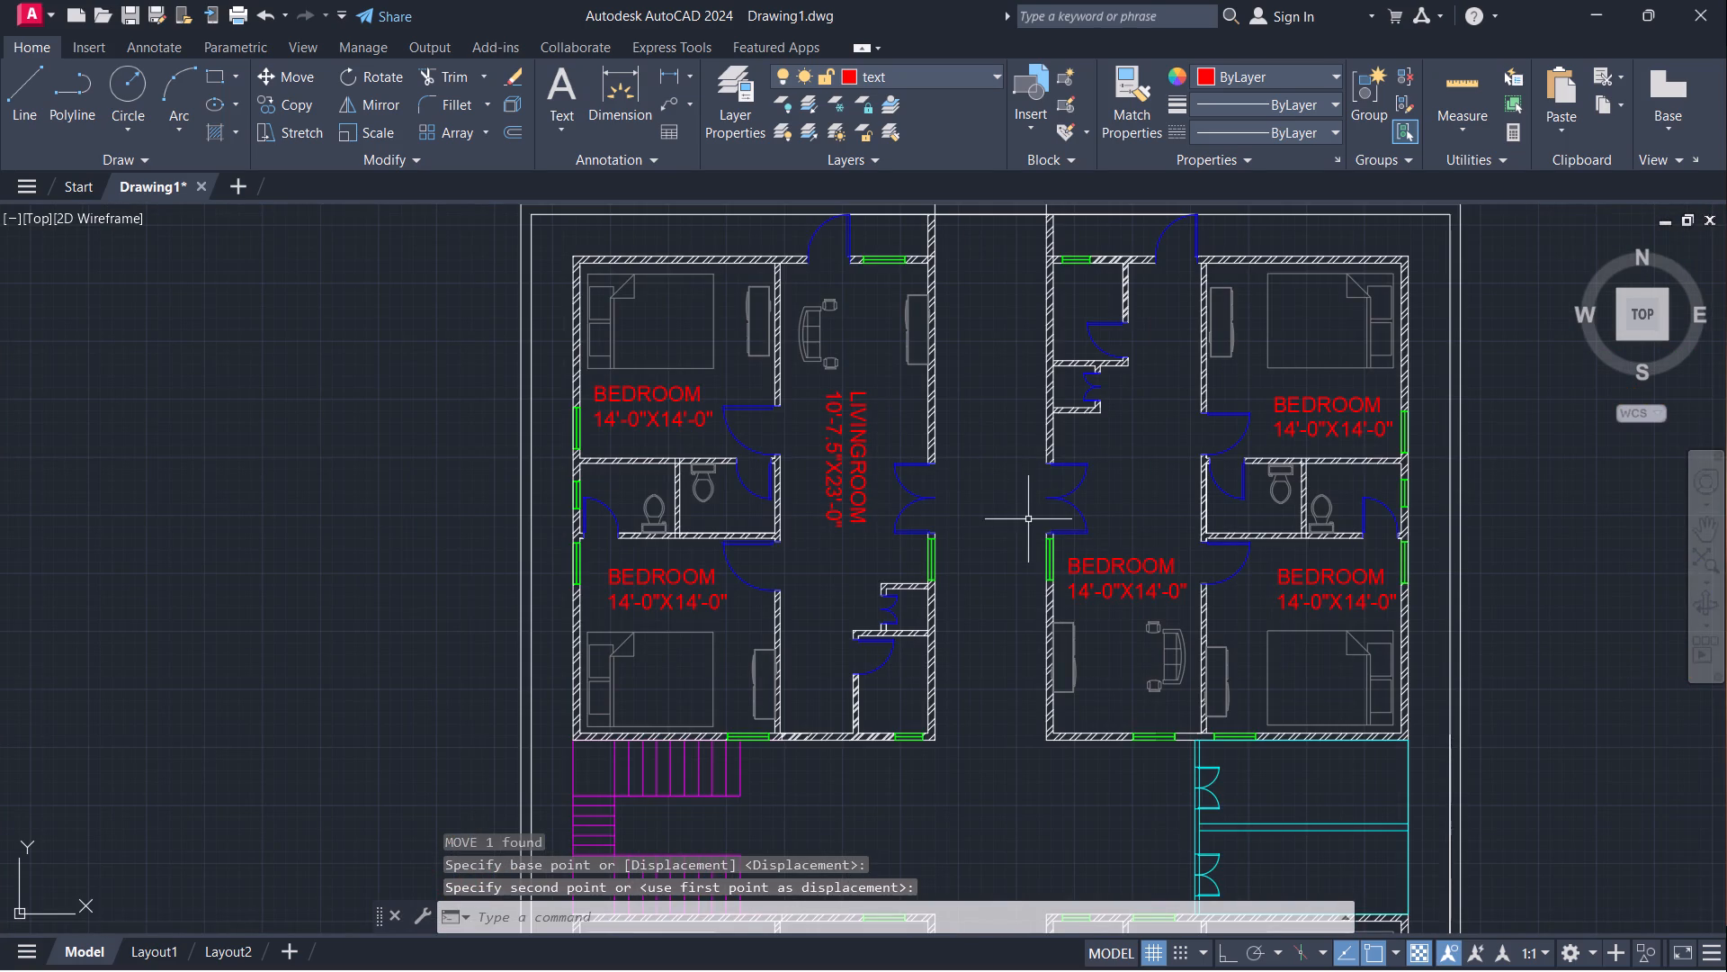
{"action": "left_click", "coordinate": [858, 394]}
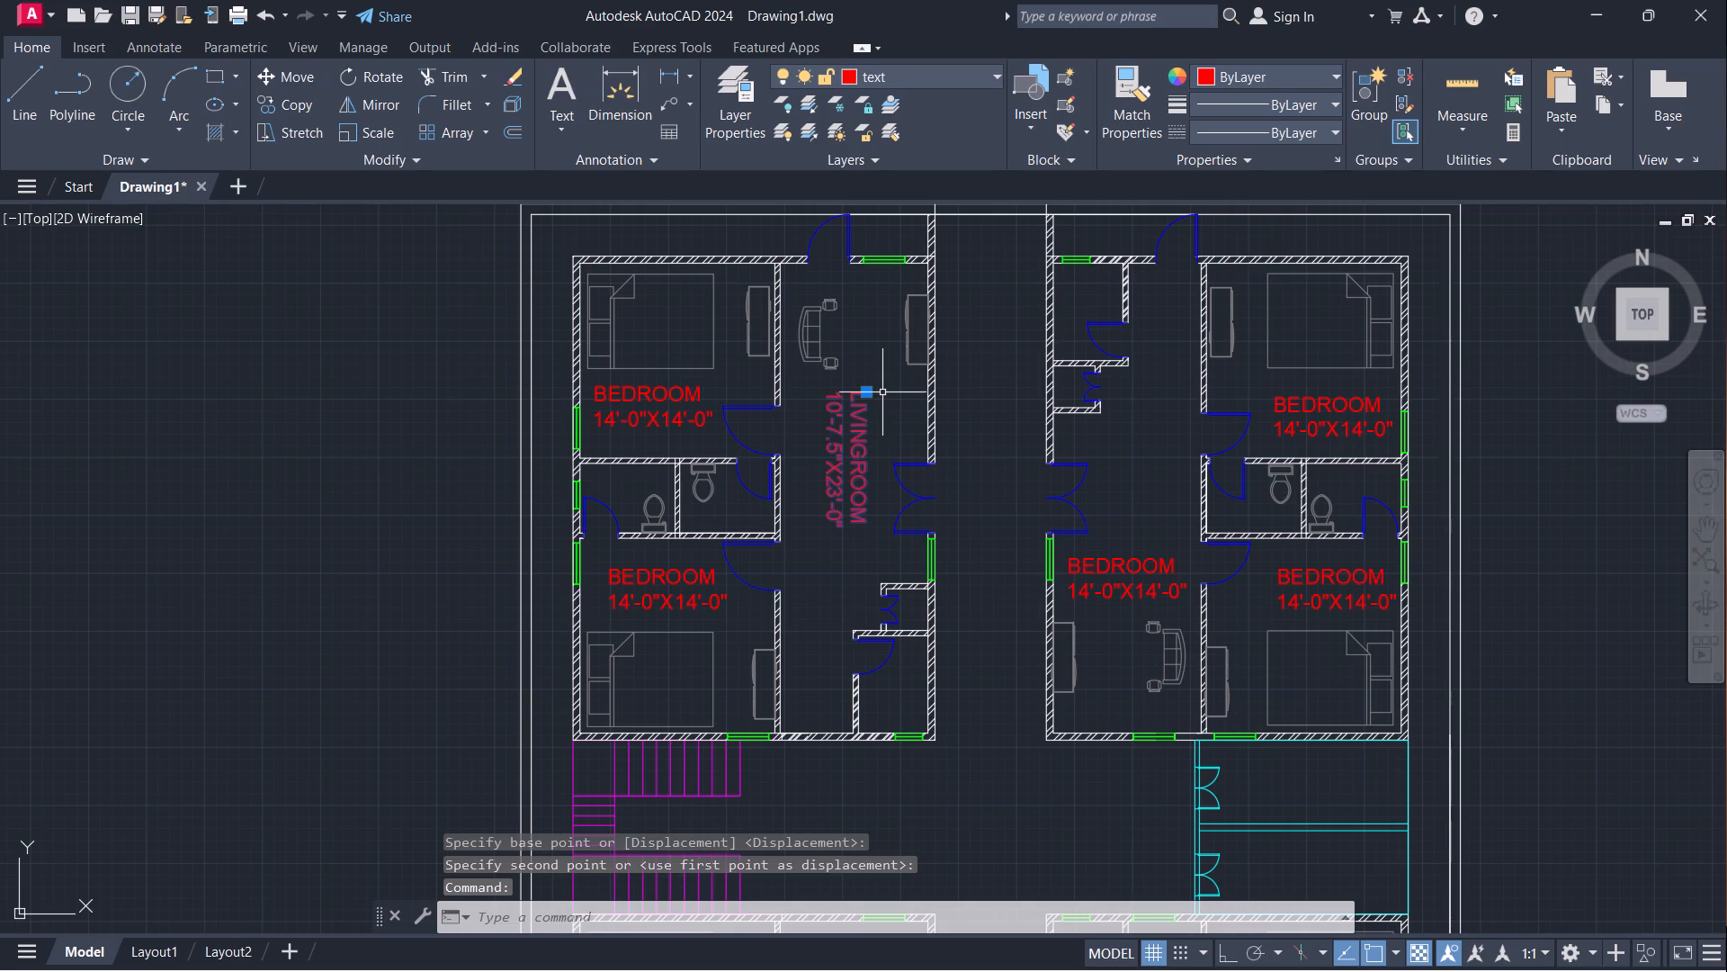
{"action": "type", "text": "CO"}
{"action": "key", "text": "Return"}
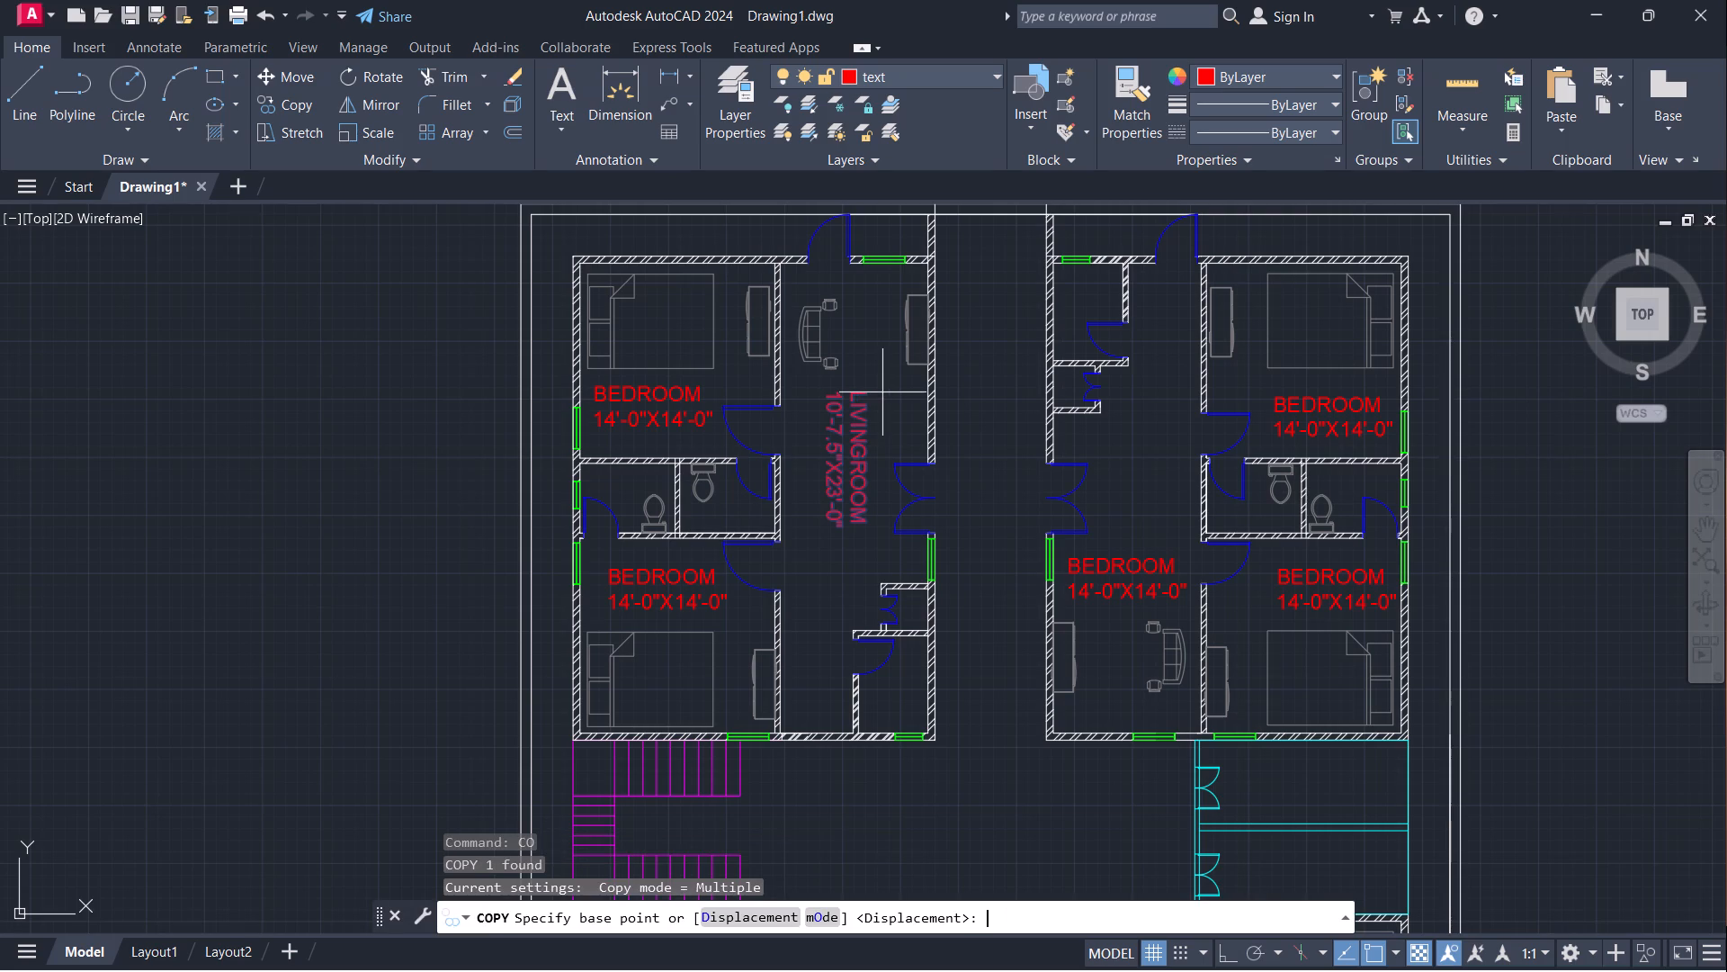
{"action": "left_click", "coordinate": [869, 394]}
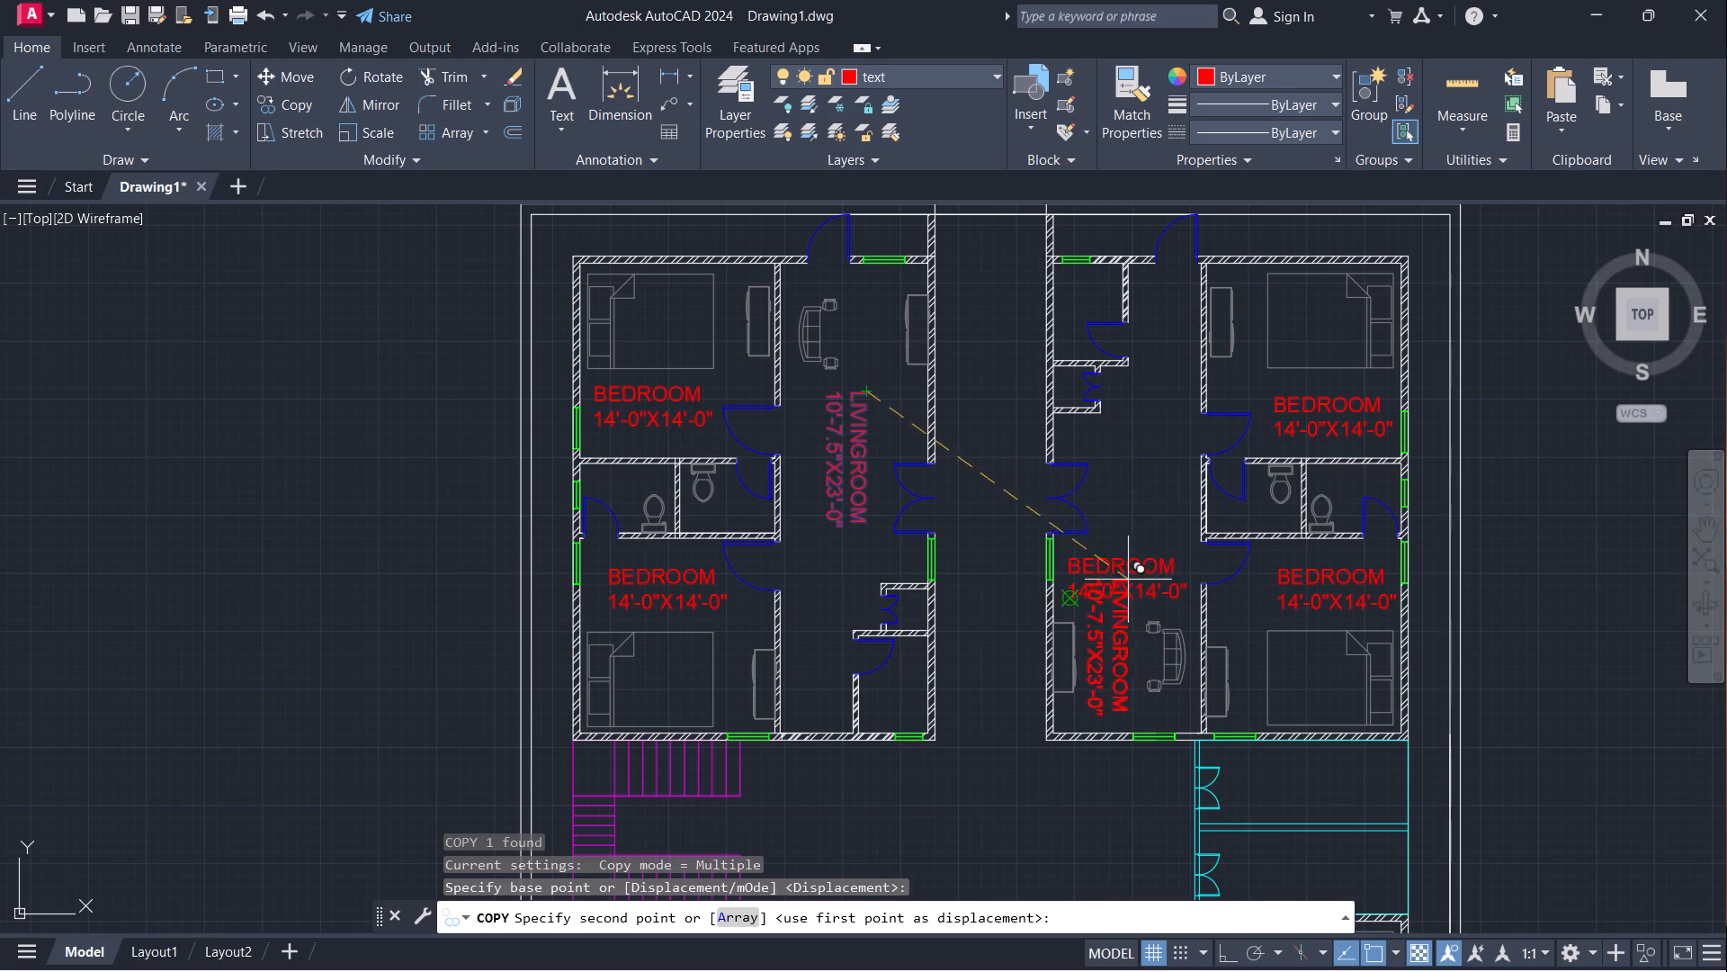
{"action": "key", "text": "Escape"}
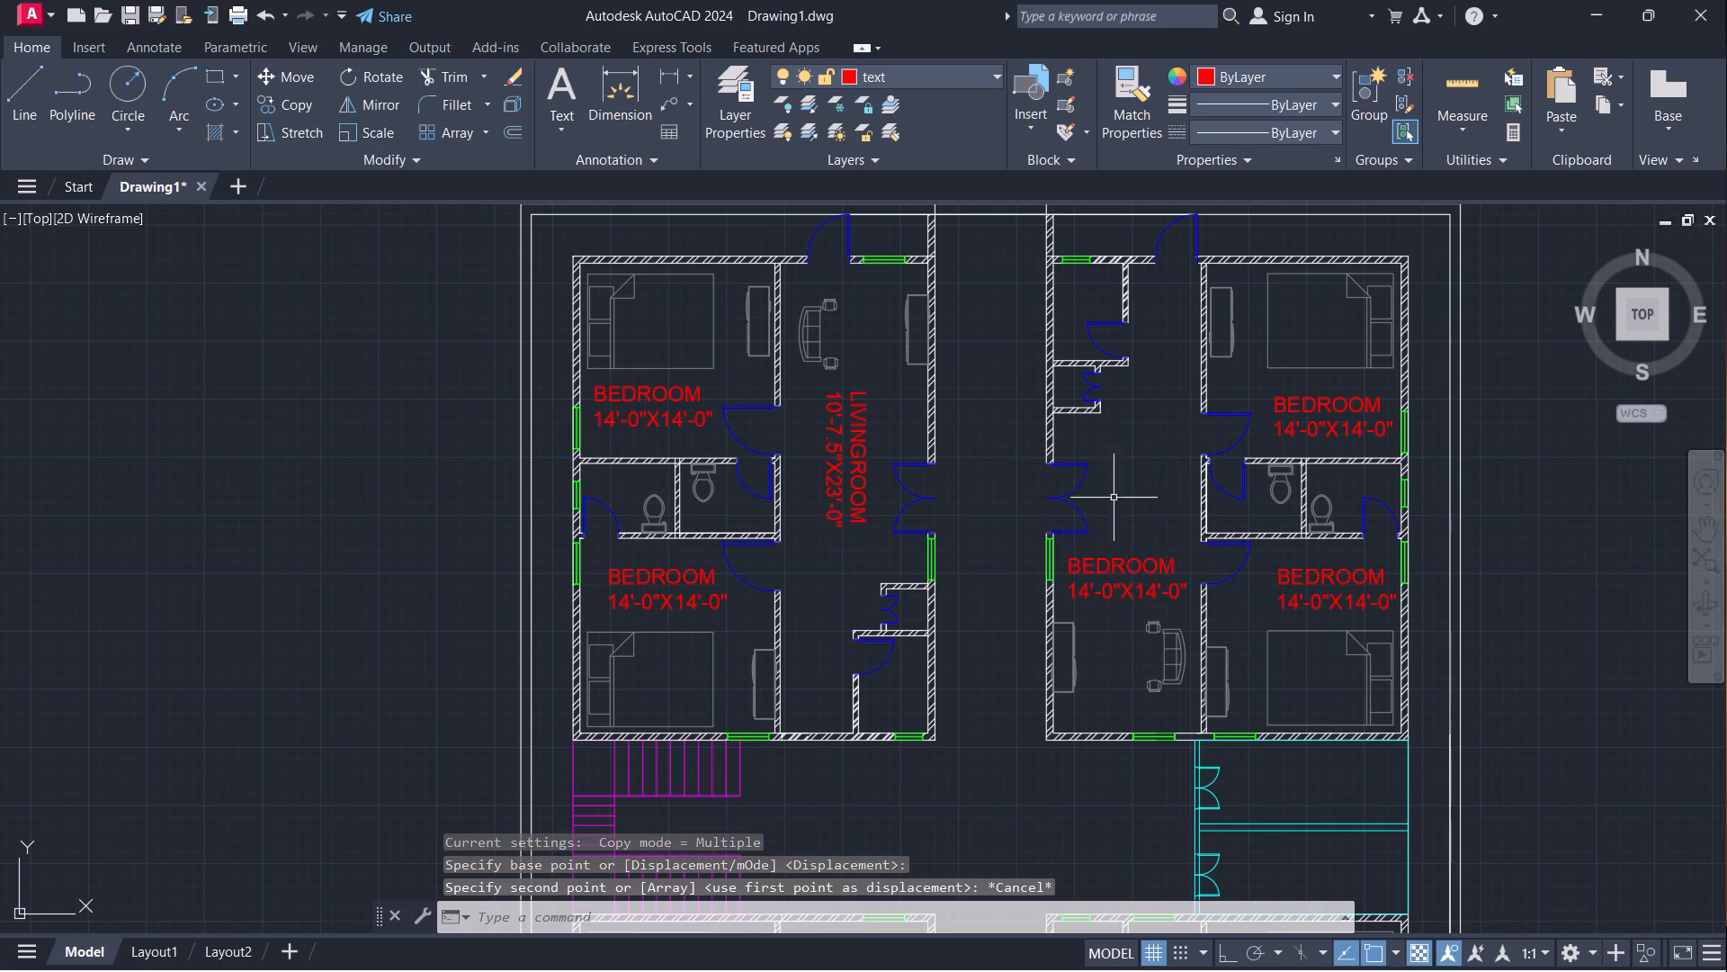
Rotate the upper-left apartment's LIVINGROOM label a half turn about its insertion corner so it reads vertically upward.
{"action": "left_click", "coordinate": [862, 391]}
{"action": "type", "text": "RO"}
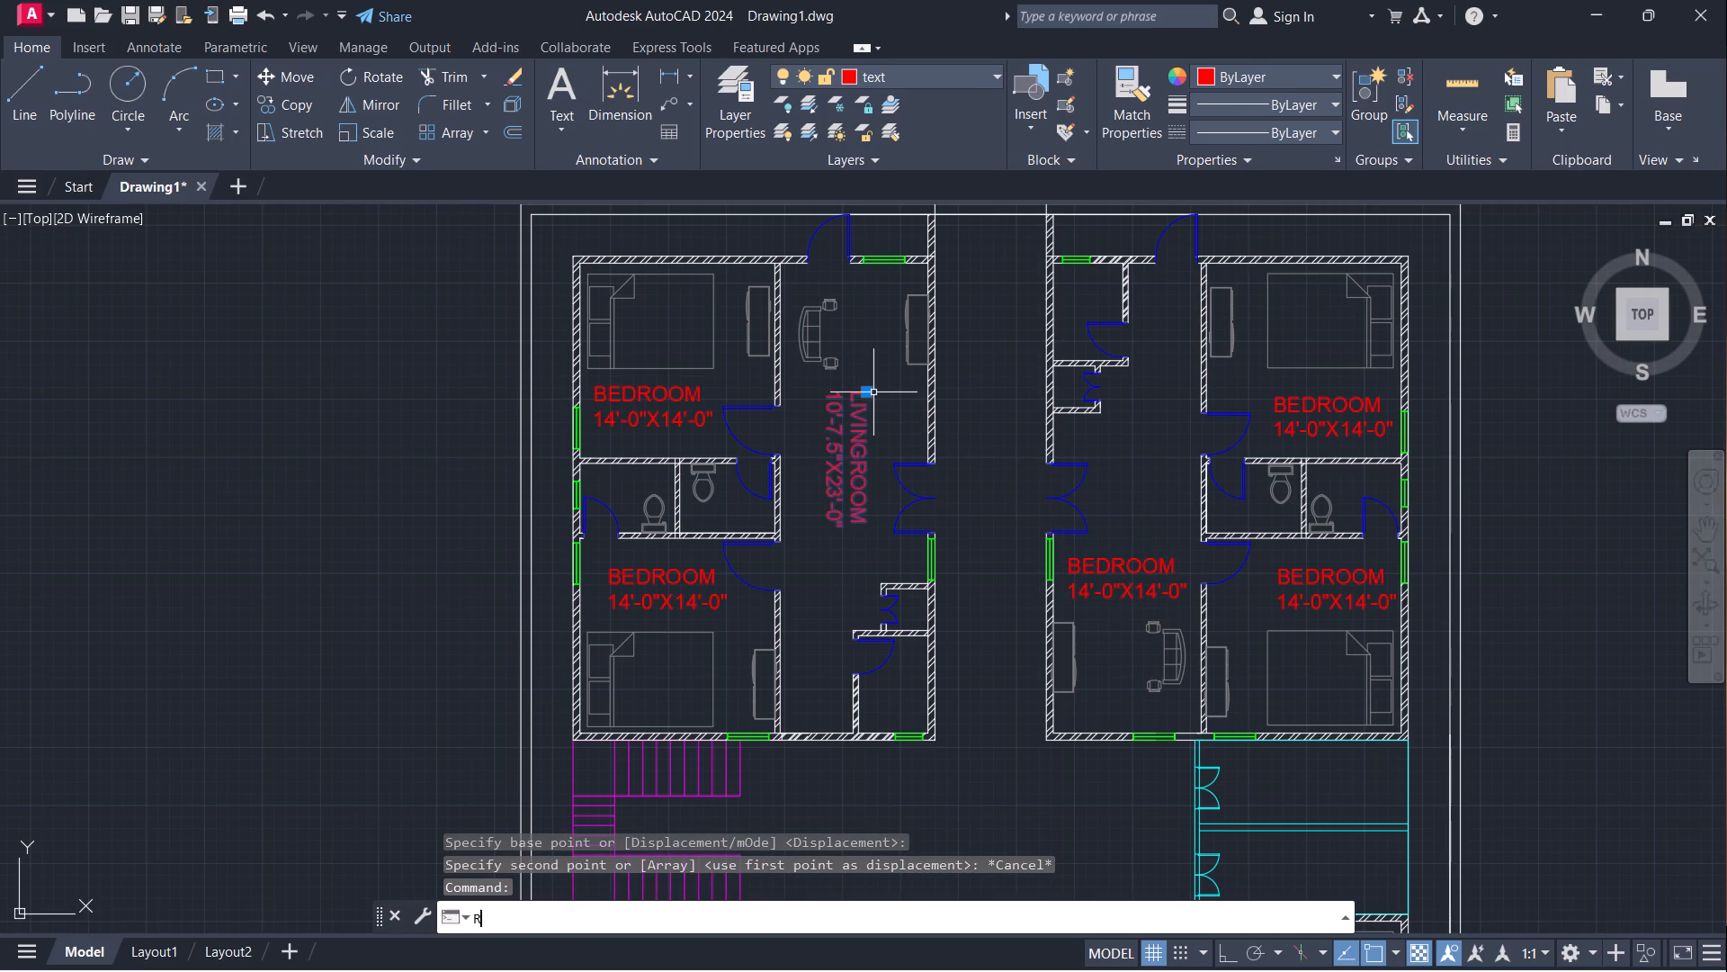
{"action": "key", "text": "Return"}
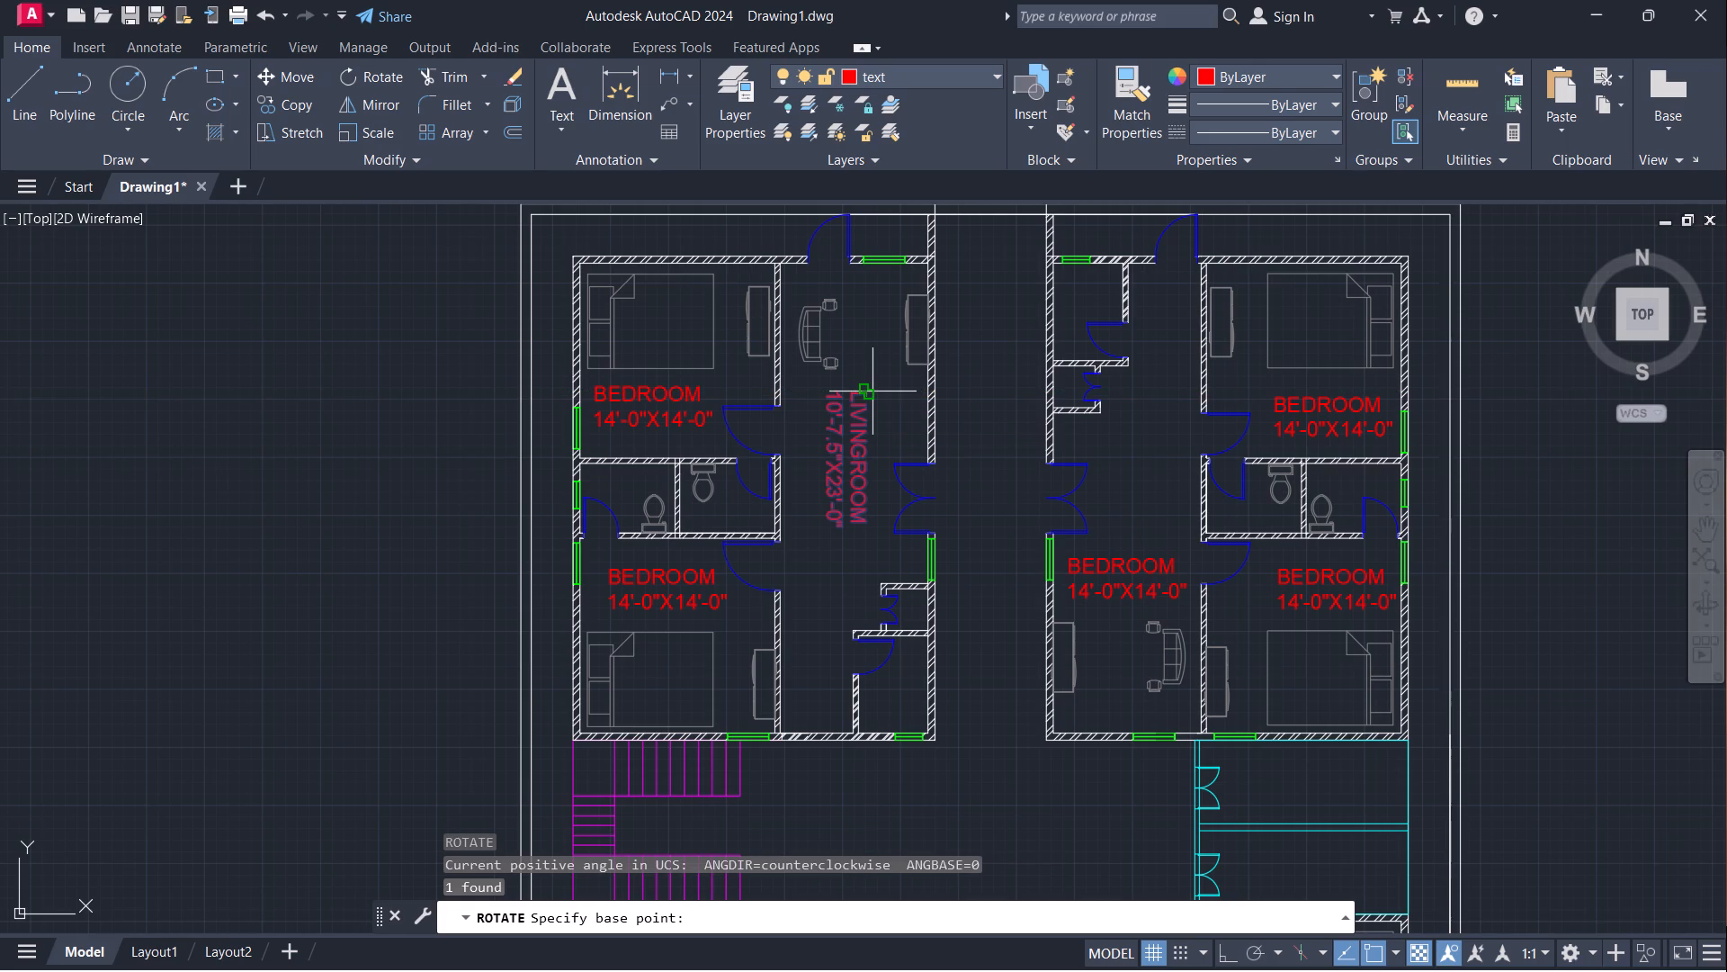
{"action": "left_click", "coordinate": [867, 395]}
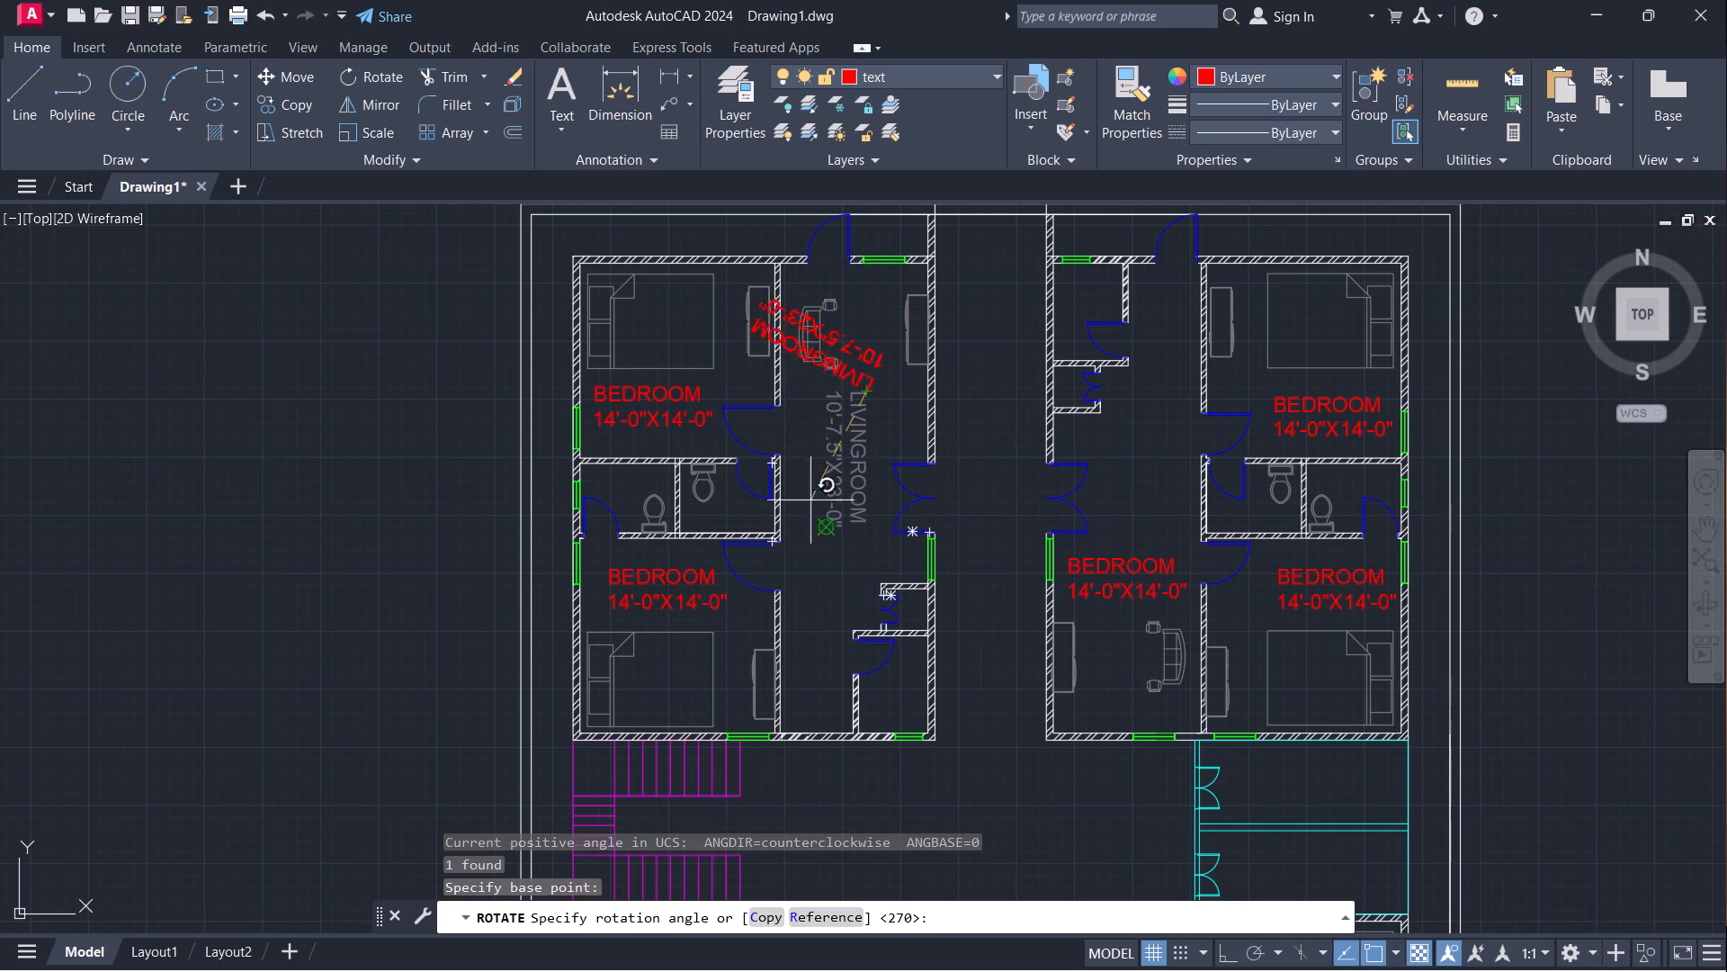
{"action": "left_click", "coordinate": [636, 387]}
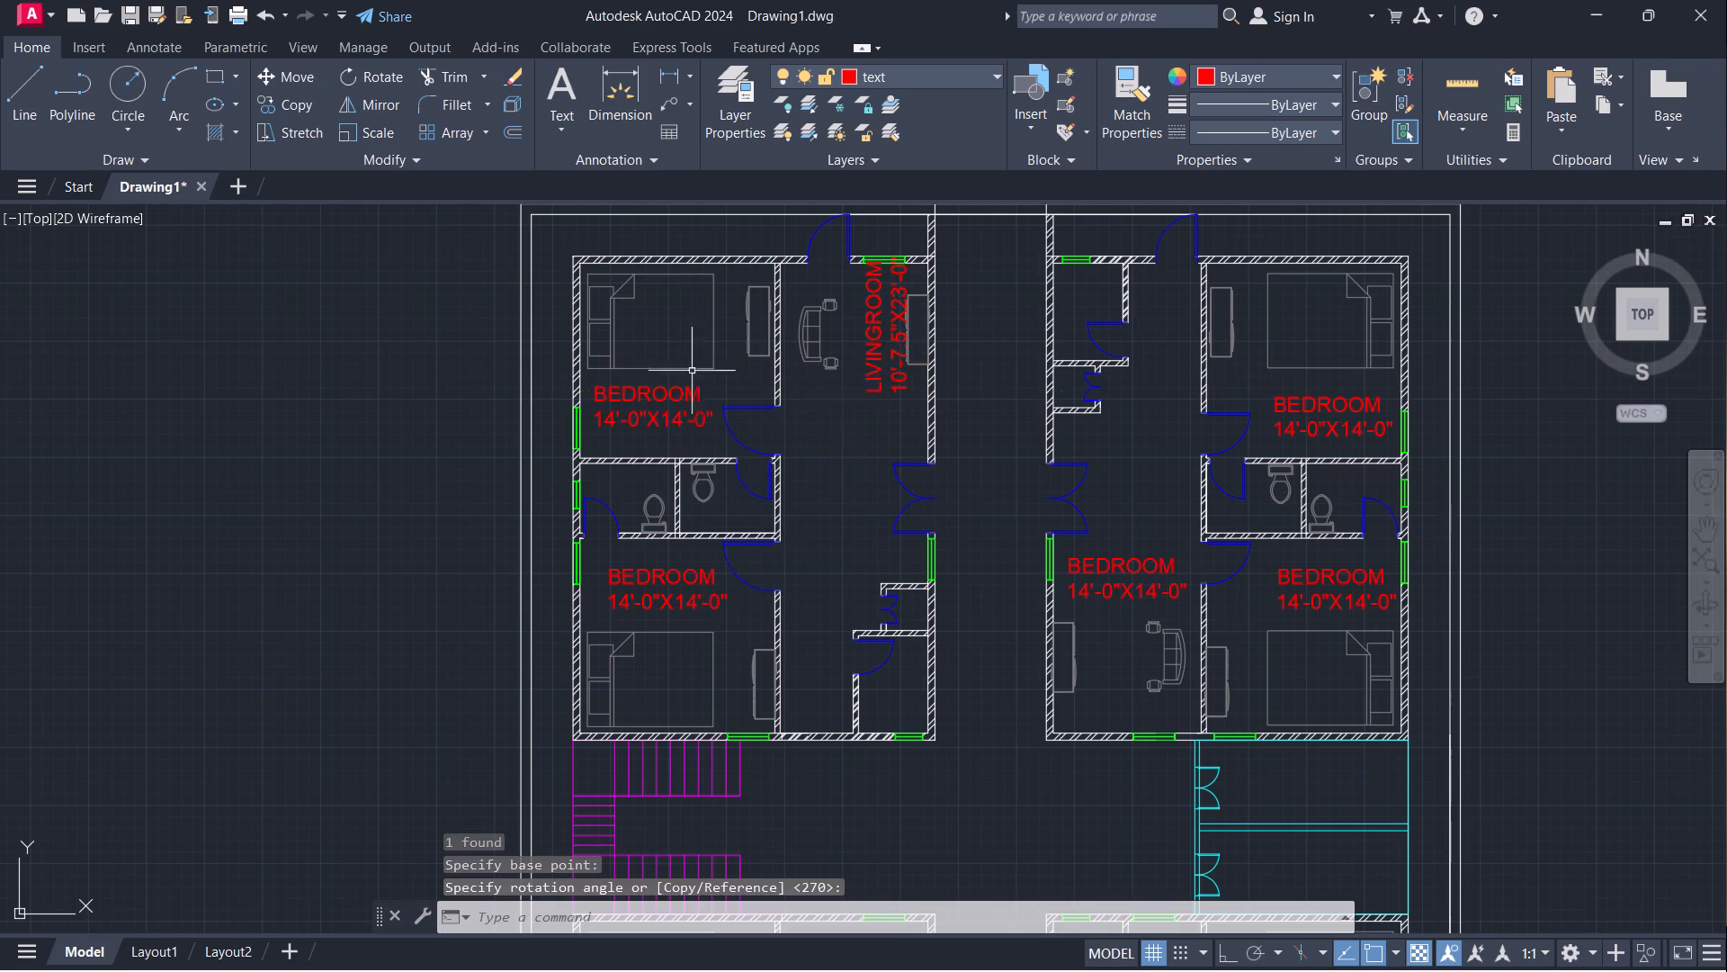
Move the upward-reading LIVINGROOM label down into the open middle of the upper-left apartment's living room, clear of the furniture and window.
{"action": "left_click", "coordinate": [872, 389]}
{"action": "key", "text": "m"}
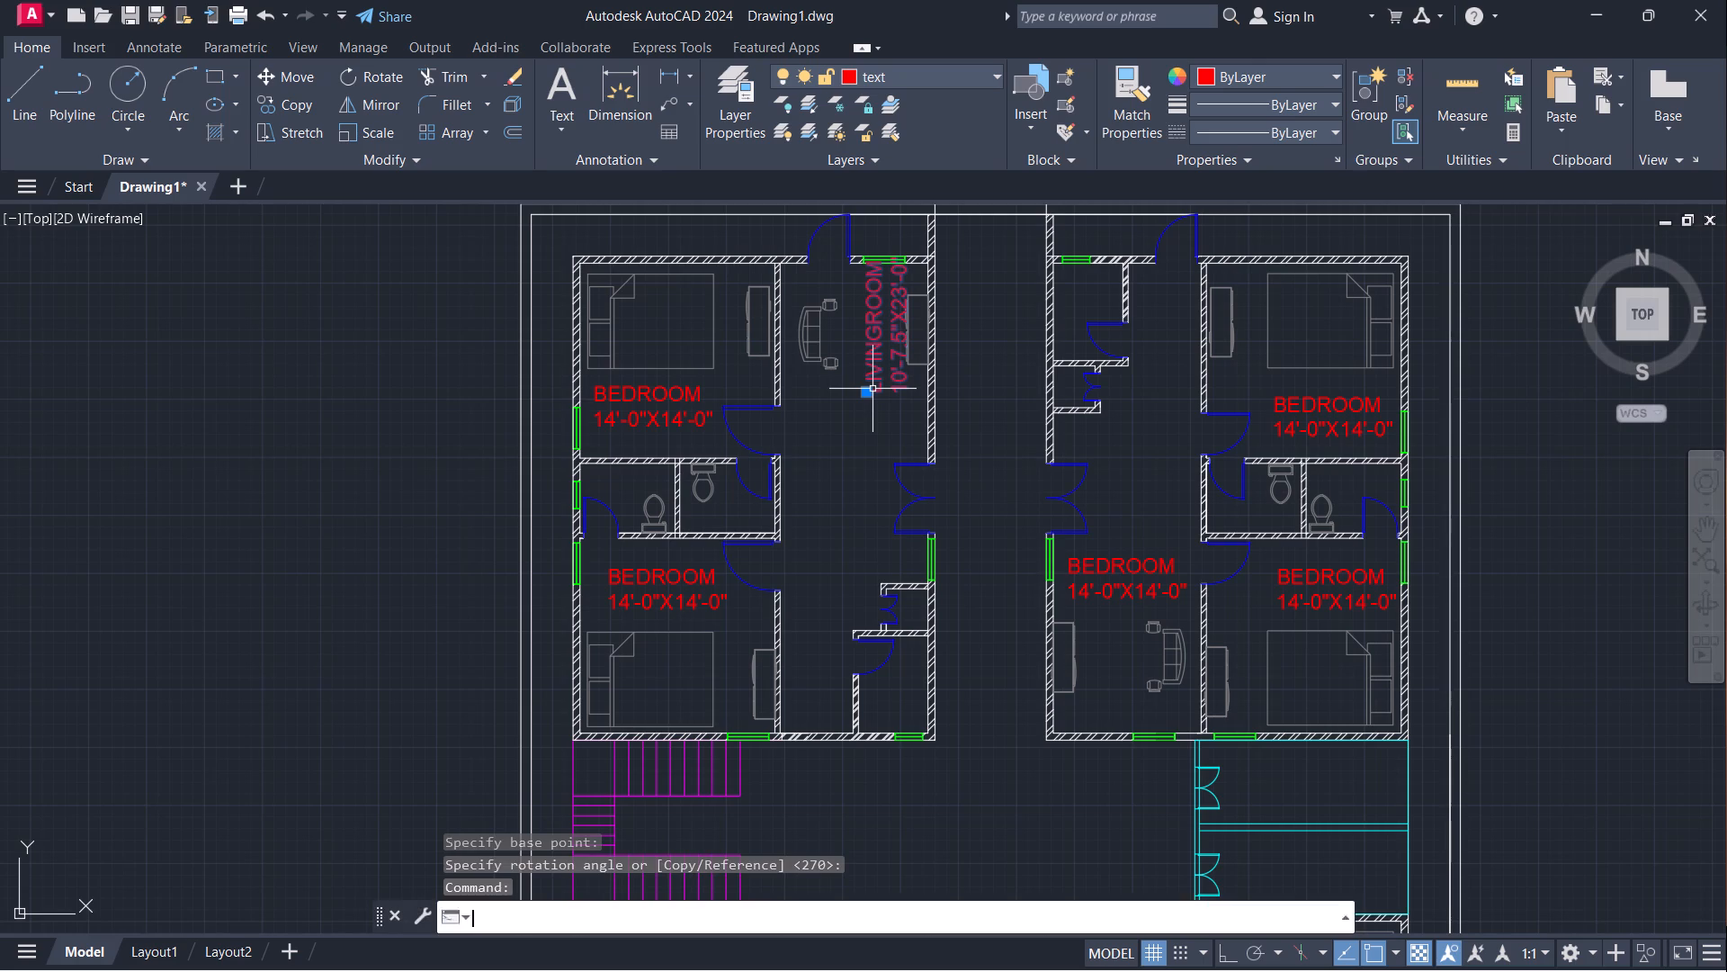
{"action": "key", "text": "Return"}
{"action": "left_click", "coordinate": [868, 397]}
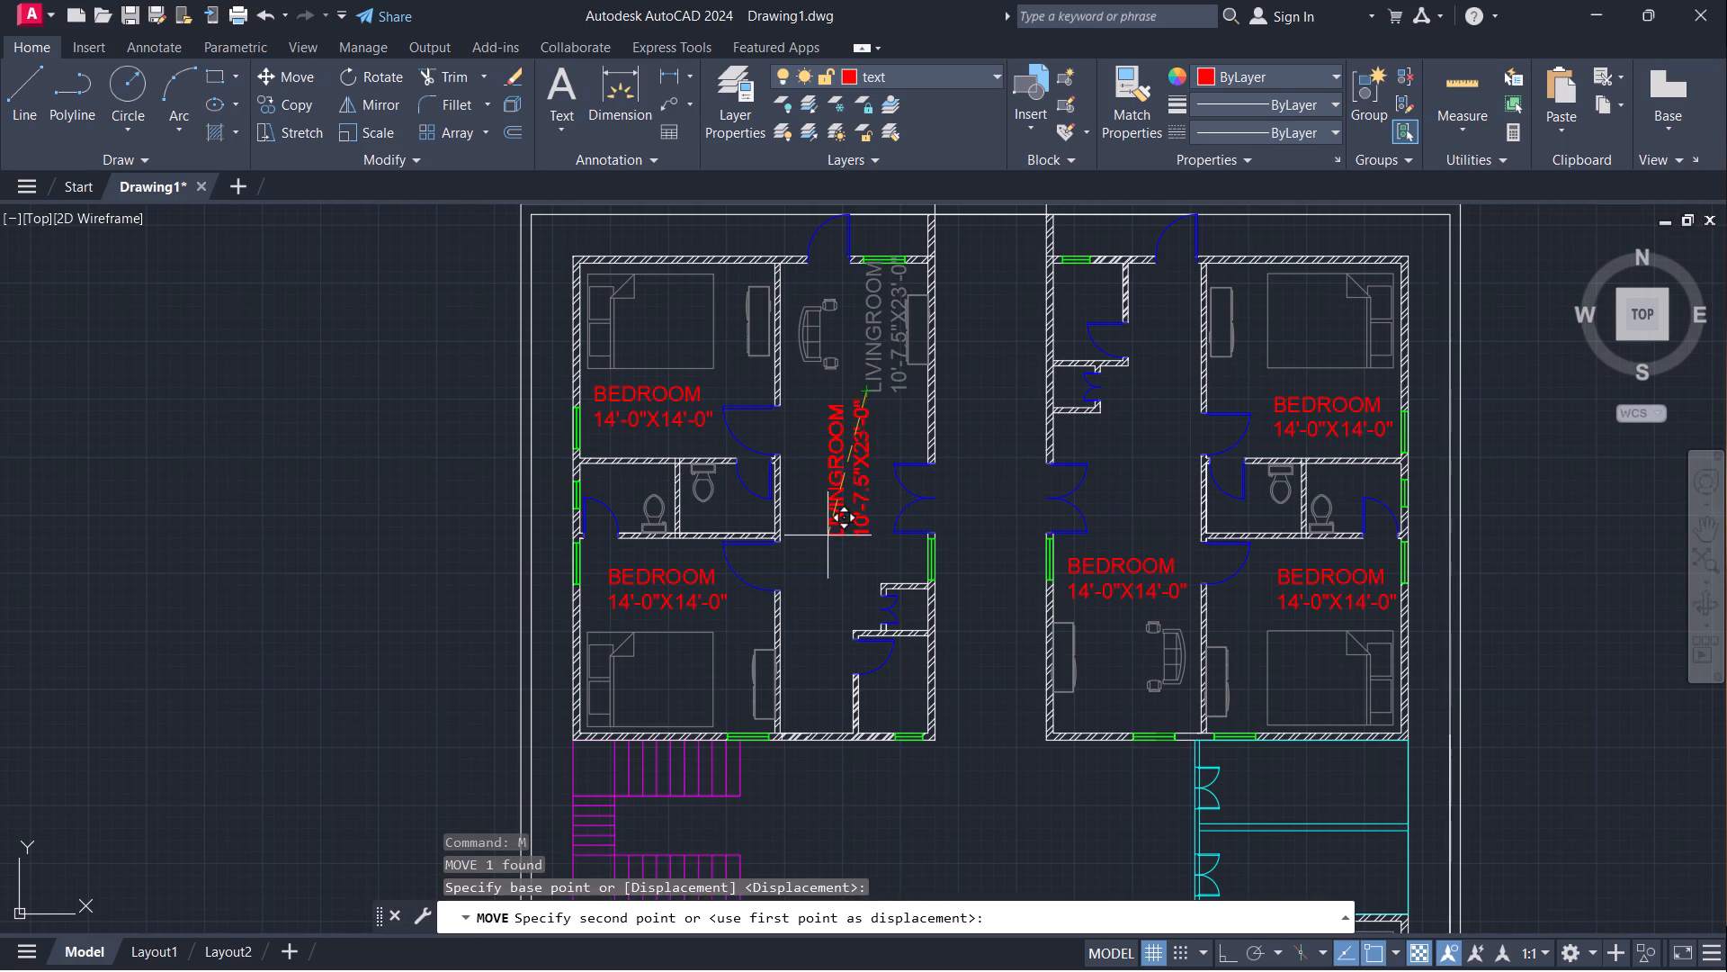
{"action": "left_click", "coordinate": [828, 537]}
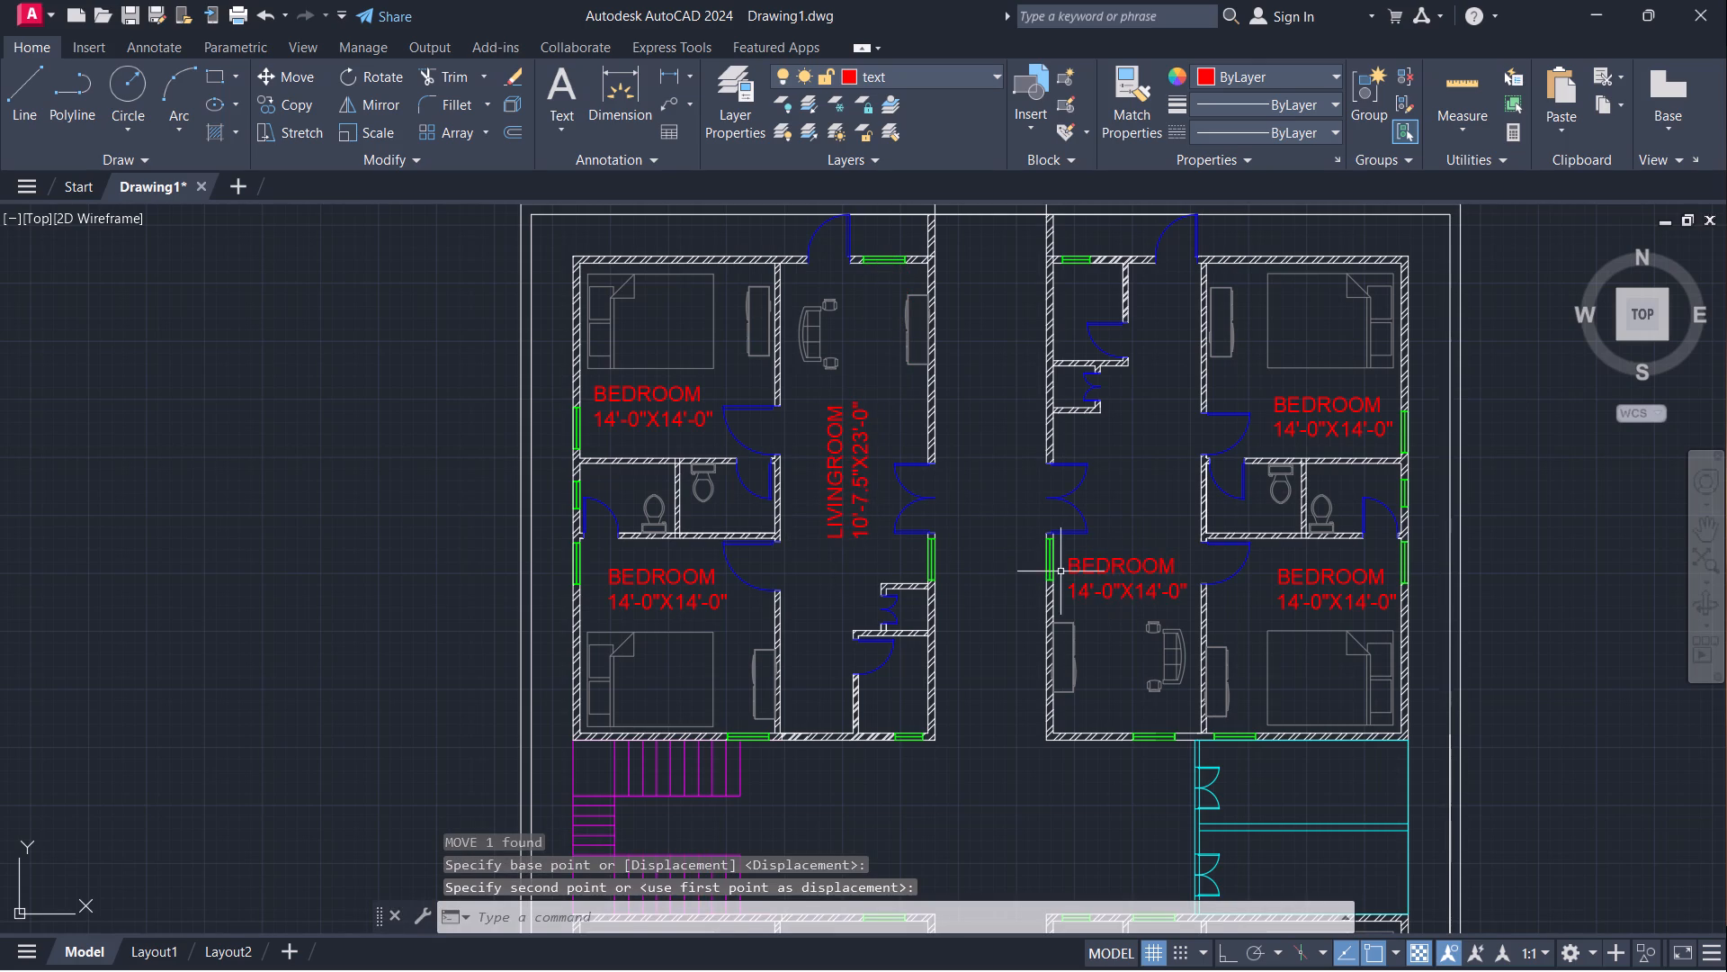
Erase the incorrect BEDROOM label from the upper-right apartment's living room.
{"action": "left_click", "coordinate": [1105, 557]}
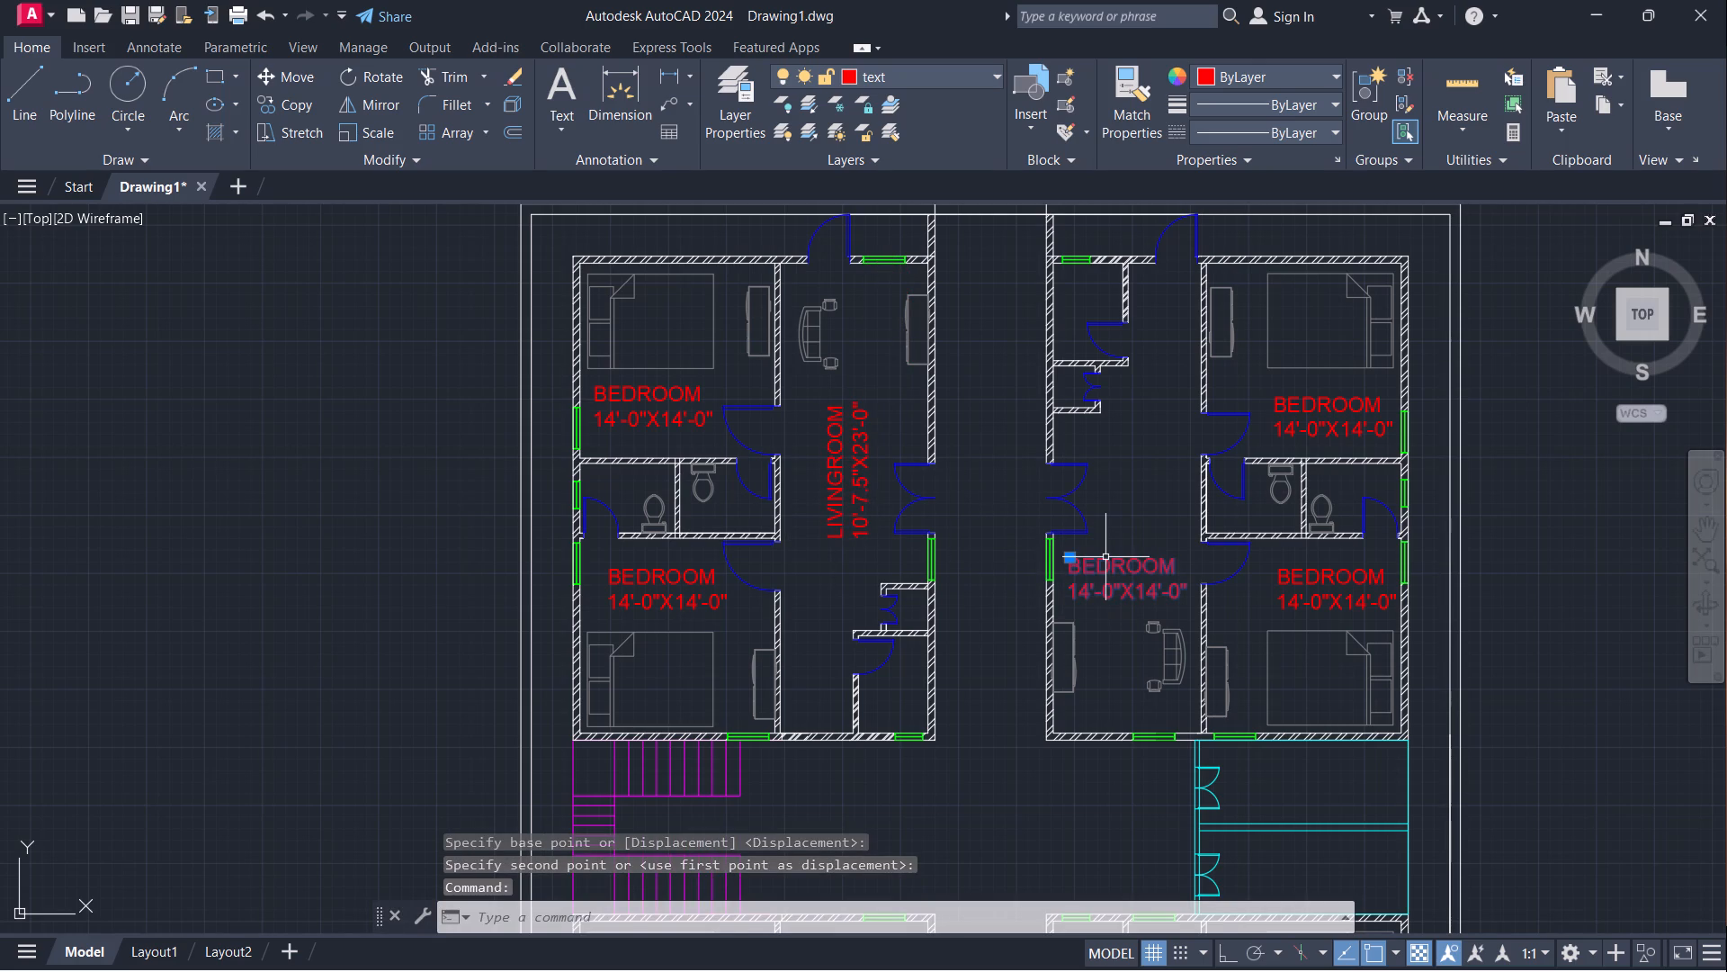
{"action": "key", "text": "e"}
{"action": "key", "text": "Return"}
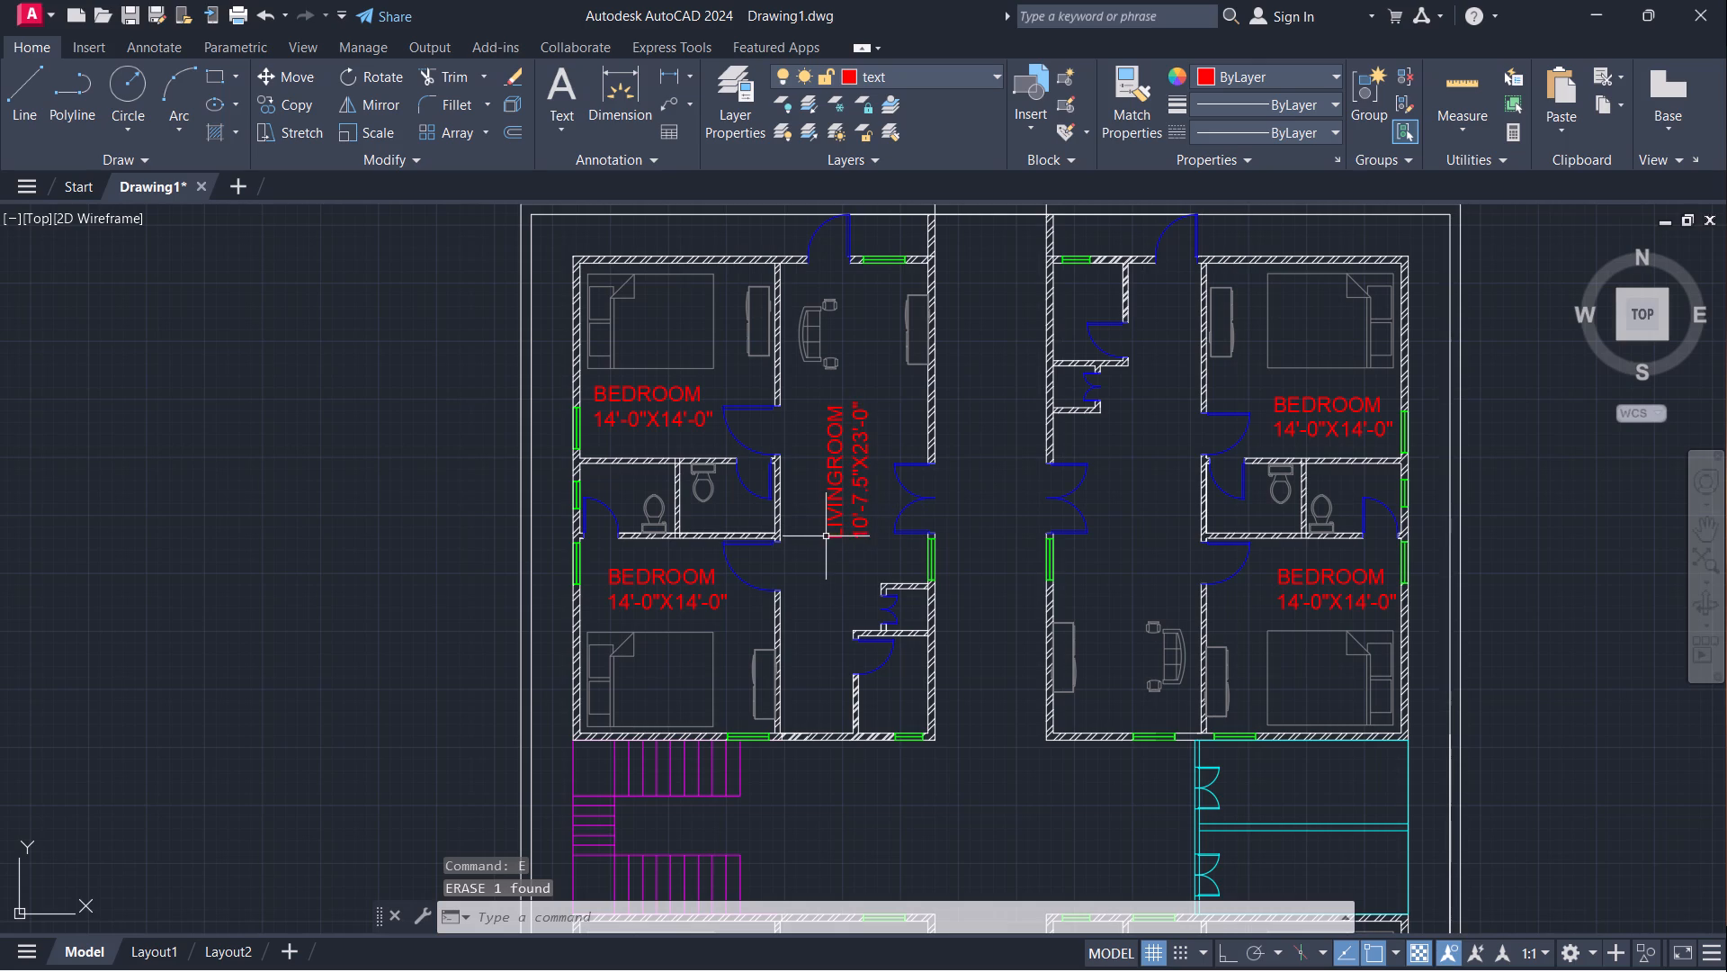
Copy the vertical LIVINGROOM label into the upper-right apartment's living room, between the two pieces of furniture.
{"action": "left_click", "coordinate": [835, 533]}
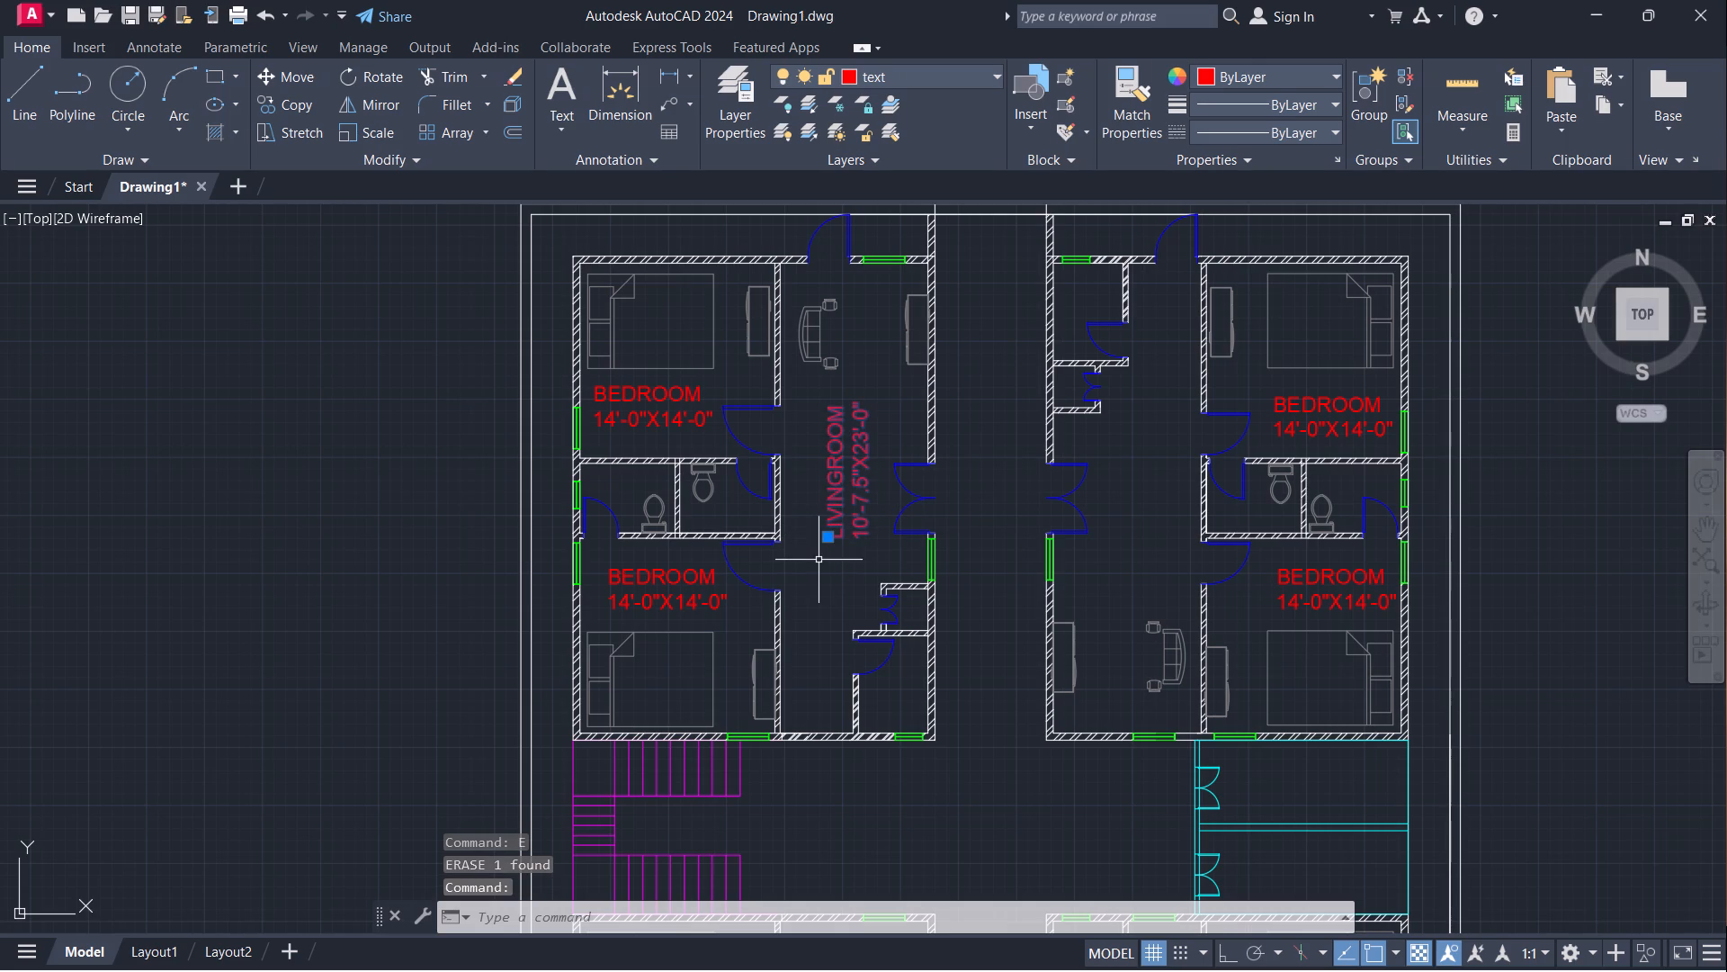
{"action": "type", "text": "CO"}
{"action": "key", "text": "Return"}
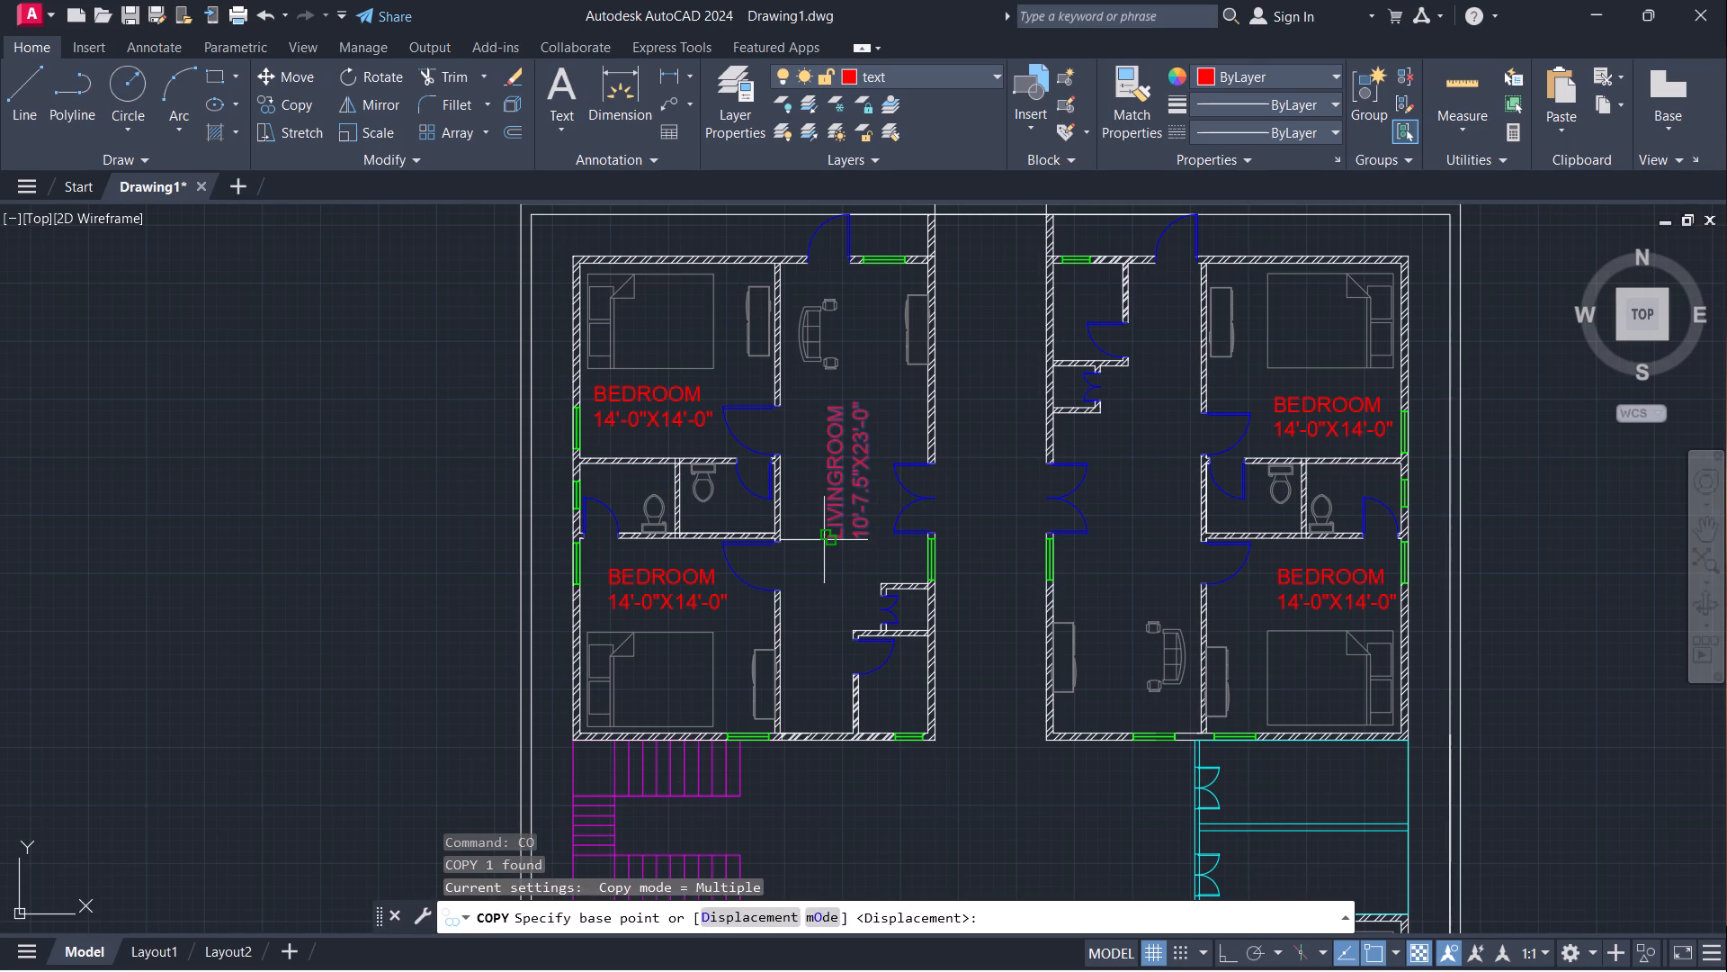
{"action": "left_click", "coordinate": [826, 540]}
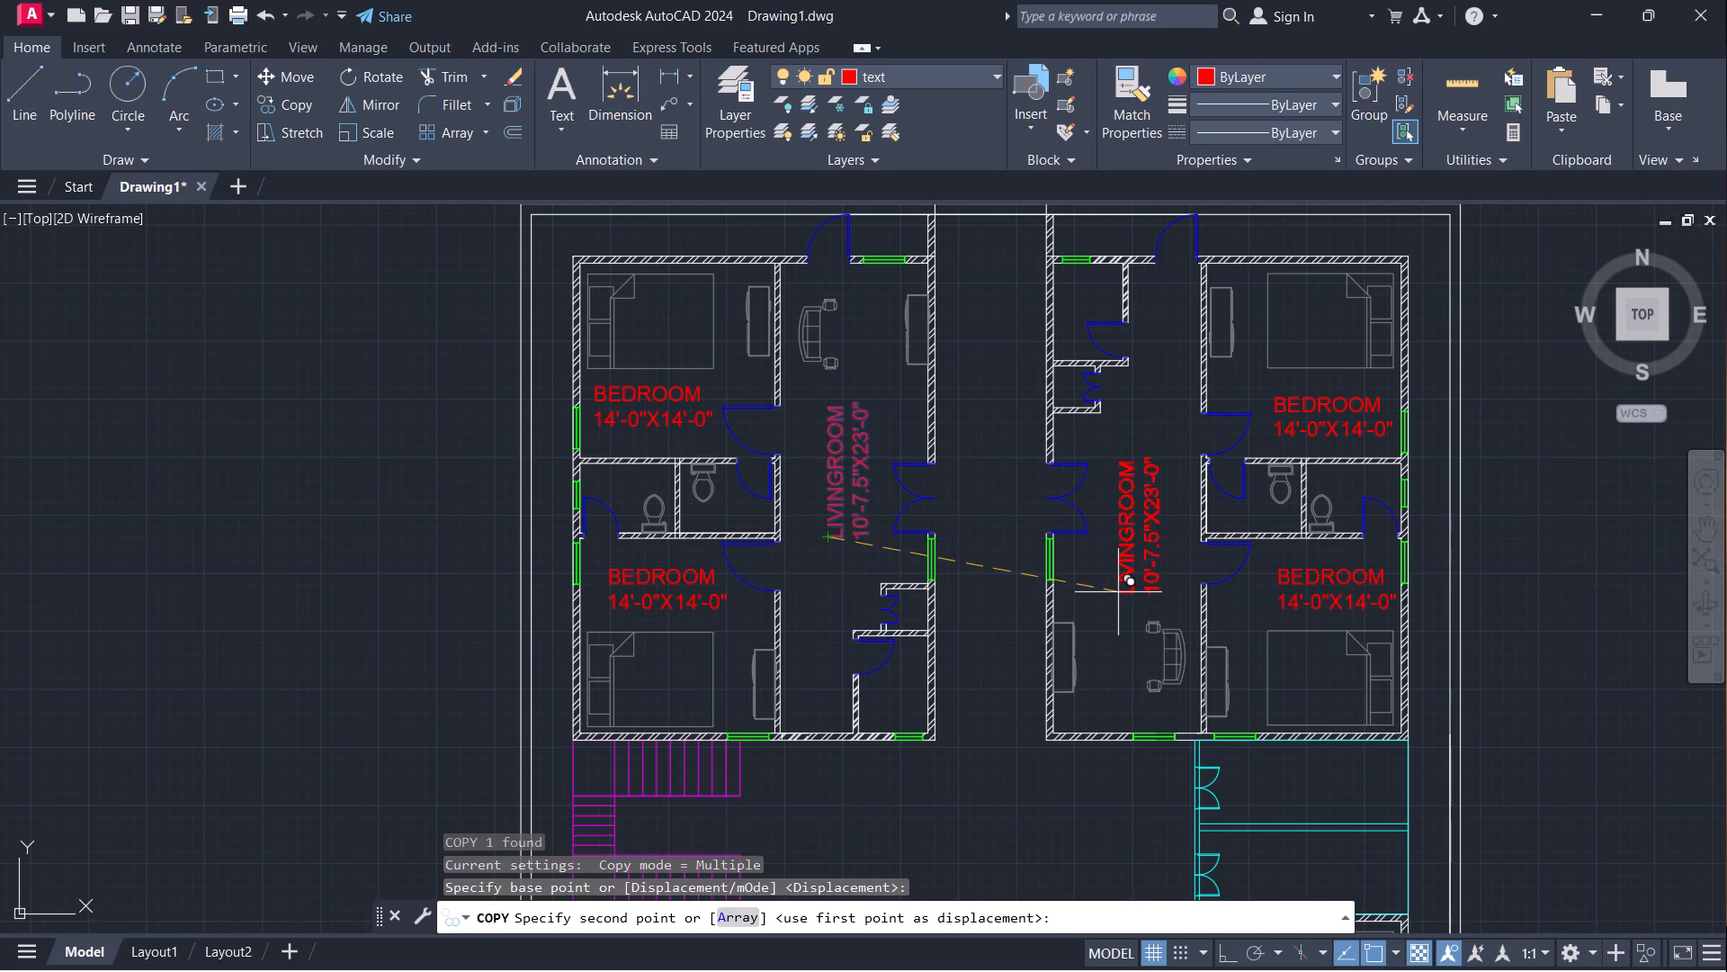
{"action": "left_click", "coordinate": [1101, 661]}
{"action": "key", "text": "Escape"}
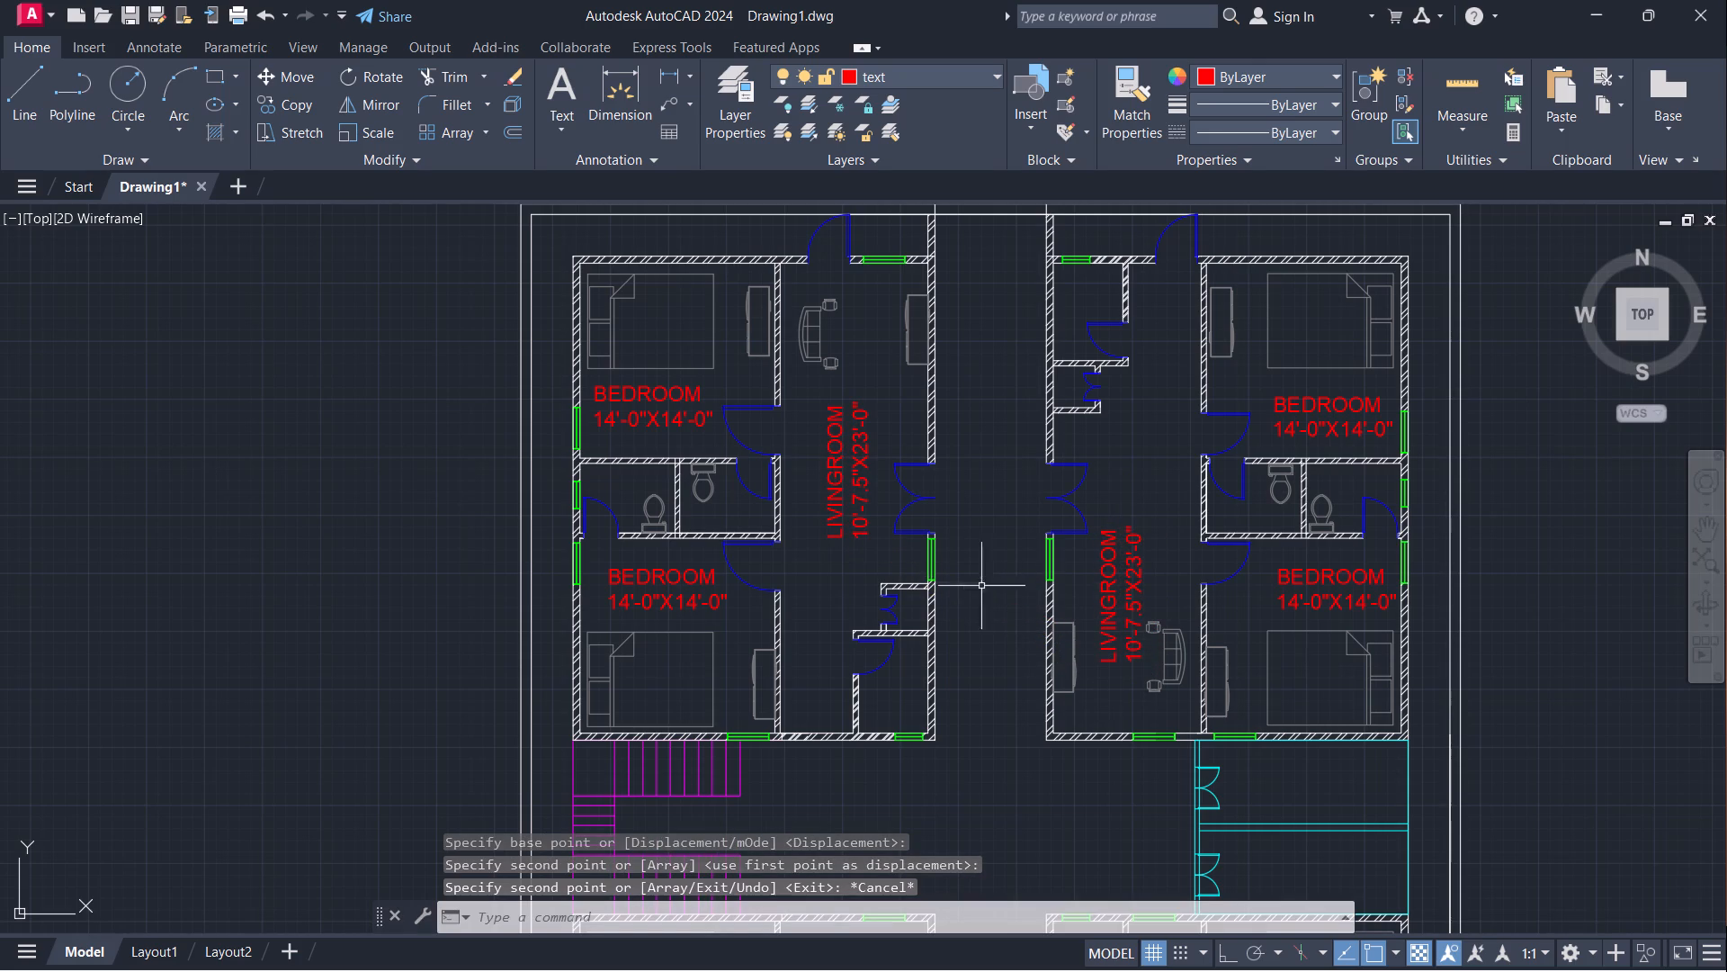
Start a multiline text label reading KITCHEN in the small room at the upper-left apartment's lower-right corner.
{"action": "scroll", "coordinate": [930, 747], "scroll_direction": "up", "scroll_amount": 1}
{"action": "middle_click_drag", "start_coordinate": [968, 764], "coordinate": [900, 633]}
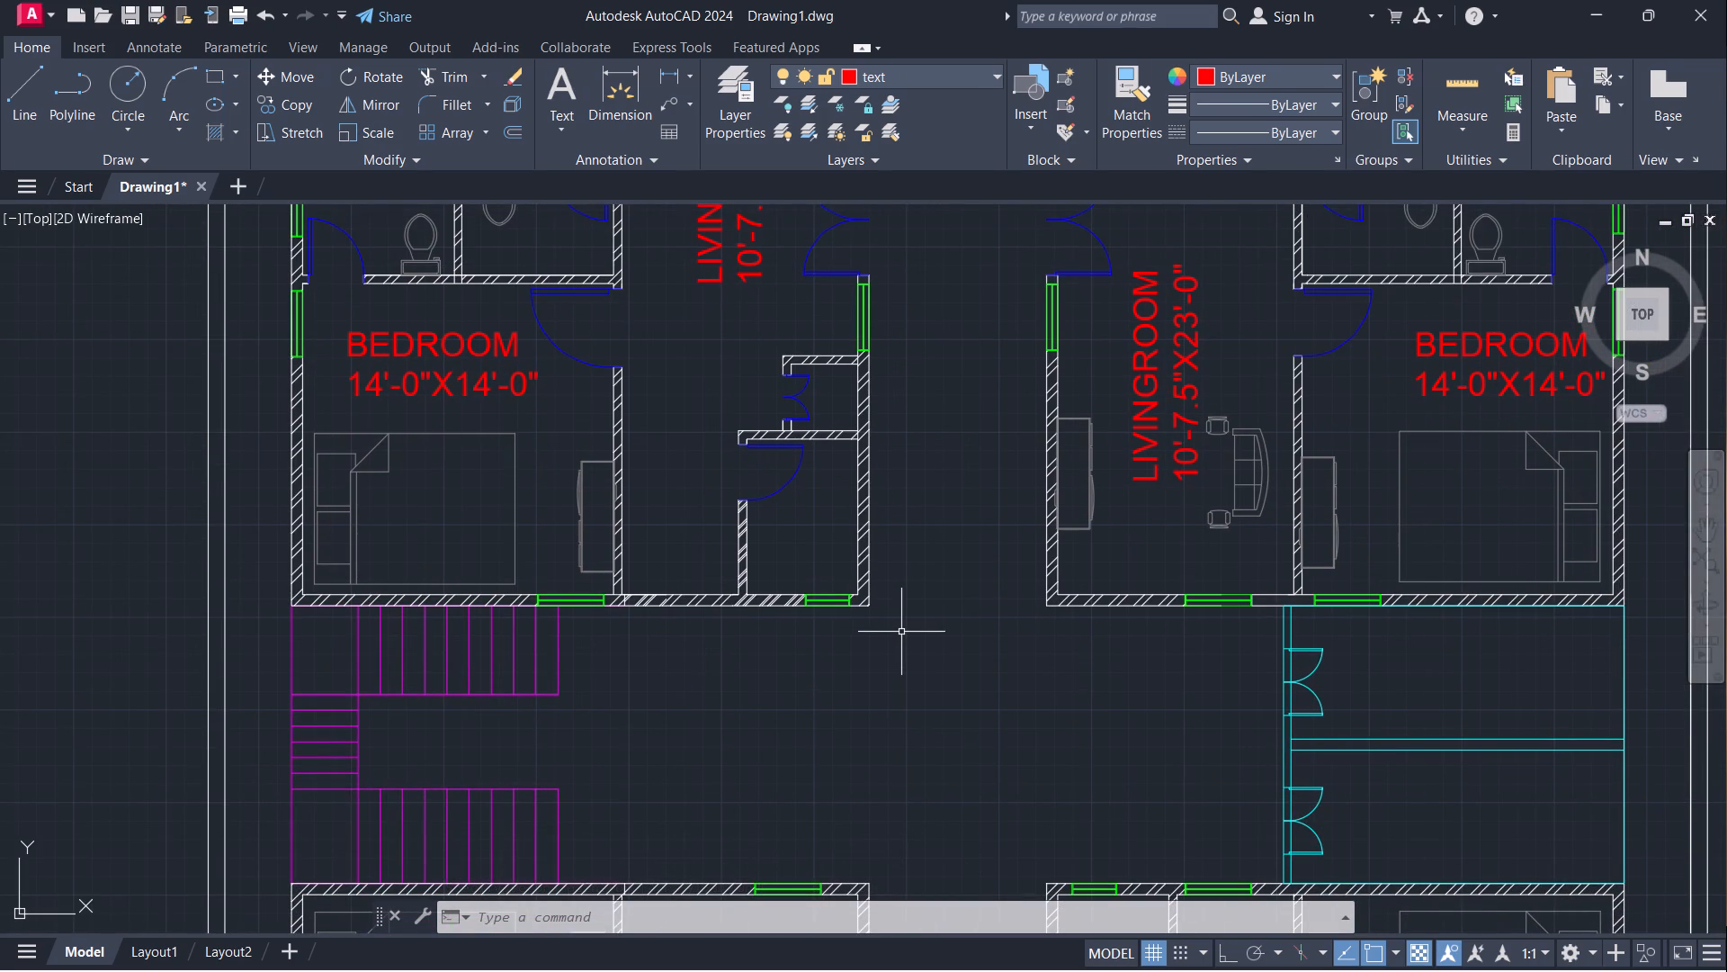
{"action": "type", "text": "MT"}
{"action": "key", "text": "Return"}
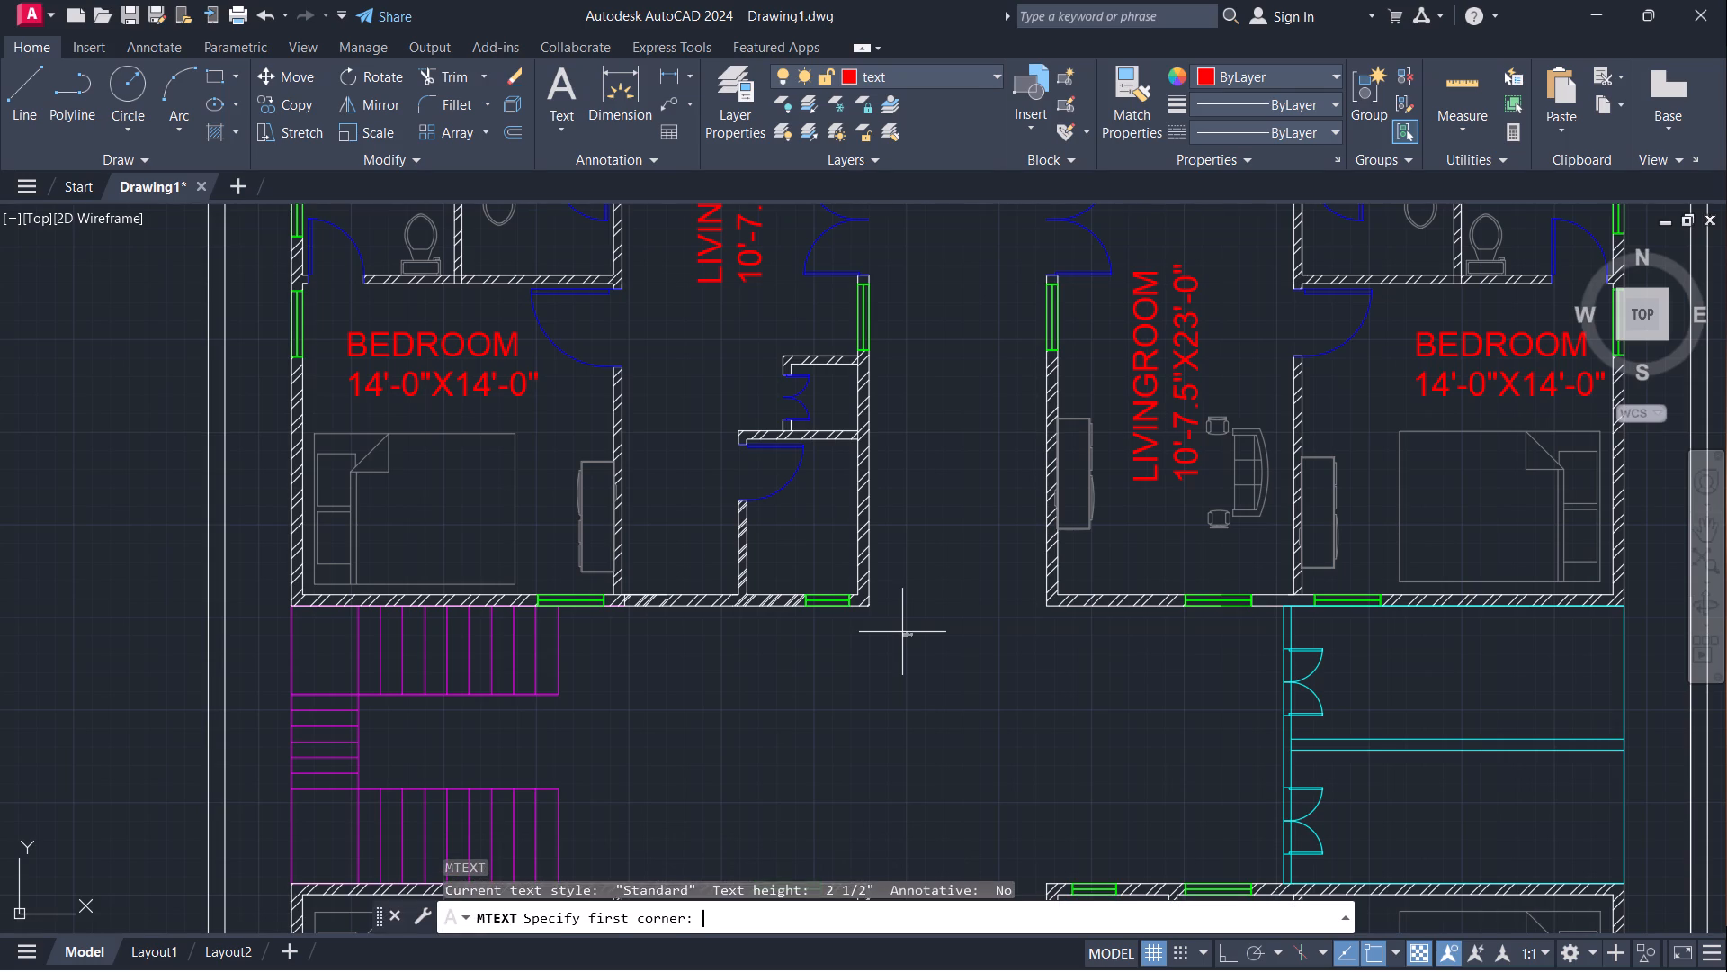
{"action": "scroll", "coordinate": [765, 542], "scroll_direction": "up", "scroll_amount": 2}
{"action": "left_click", "coordinate": [750, 530]}
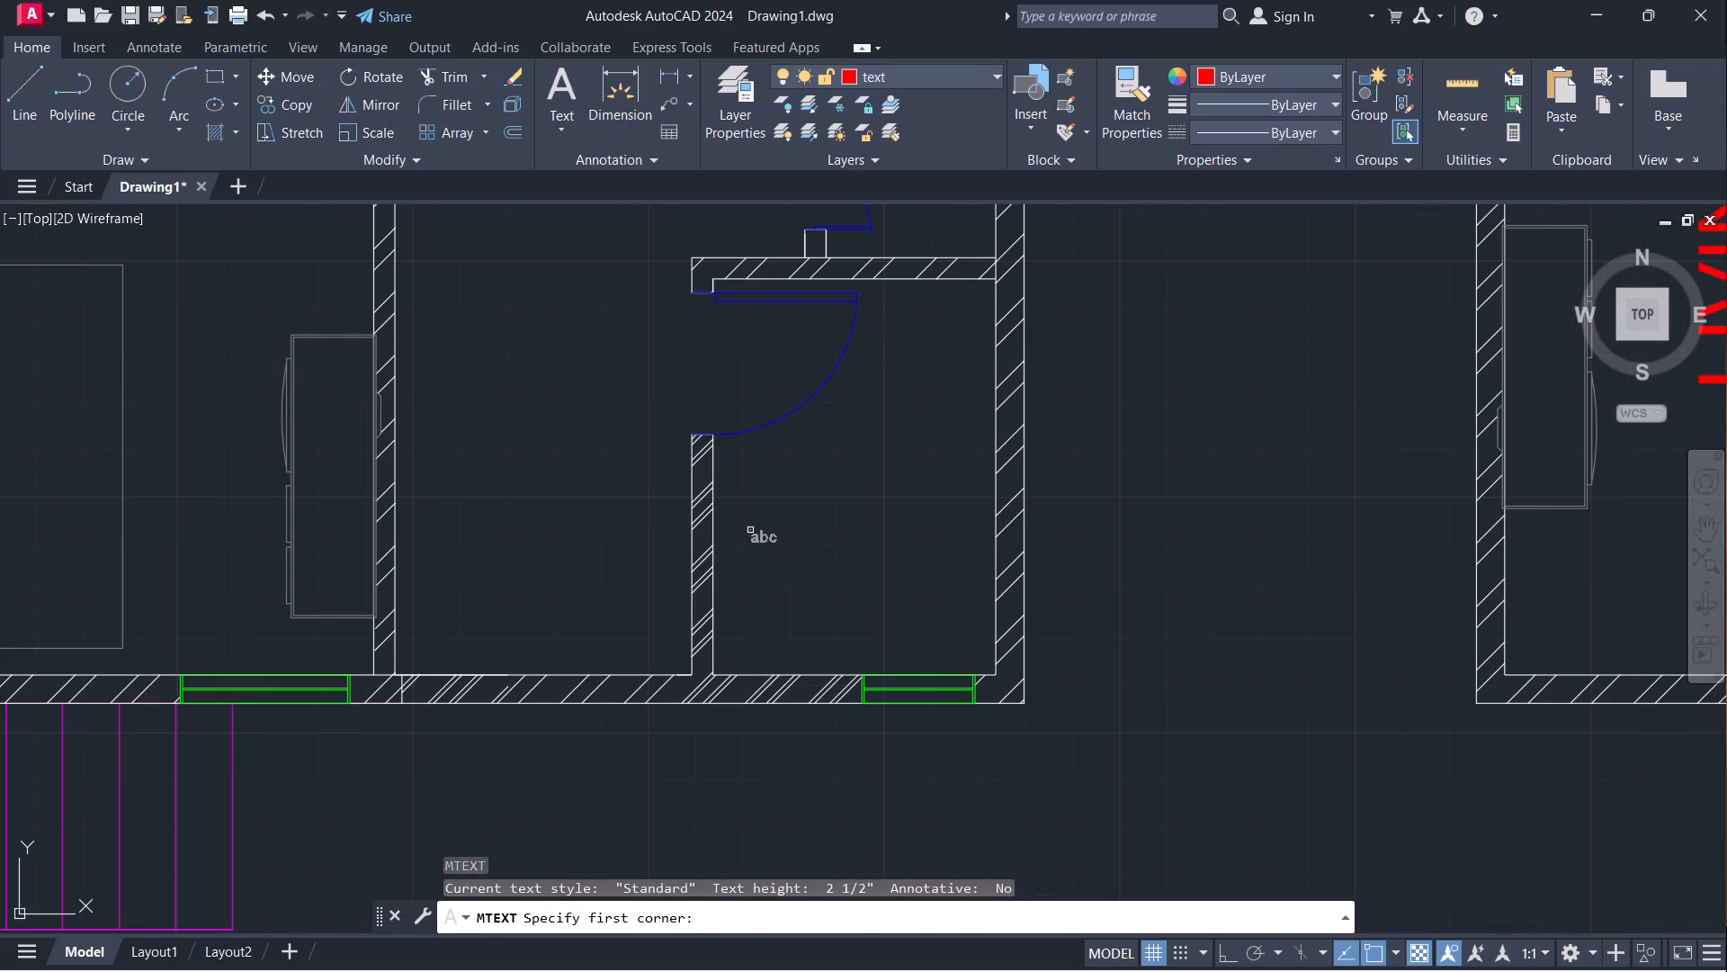
{"action": "left_click", "coordinate": [748, 489]}
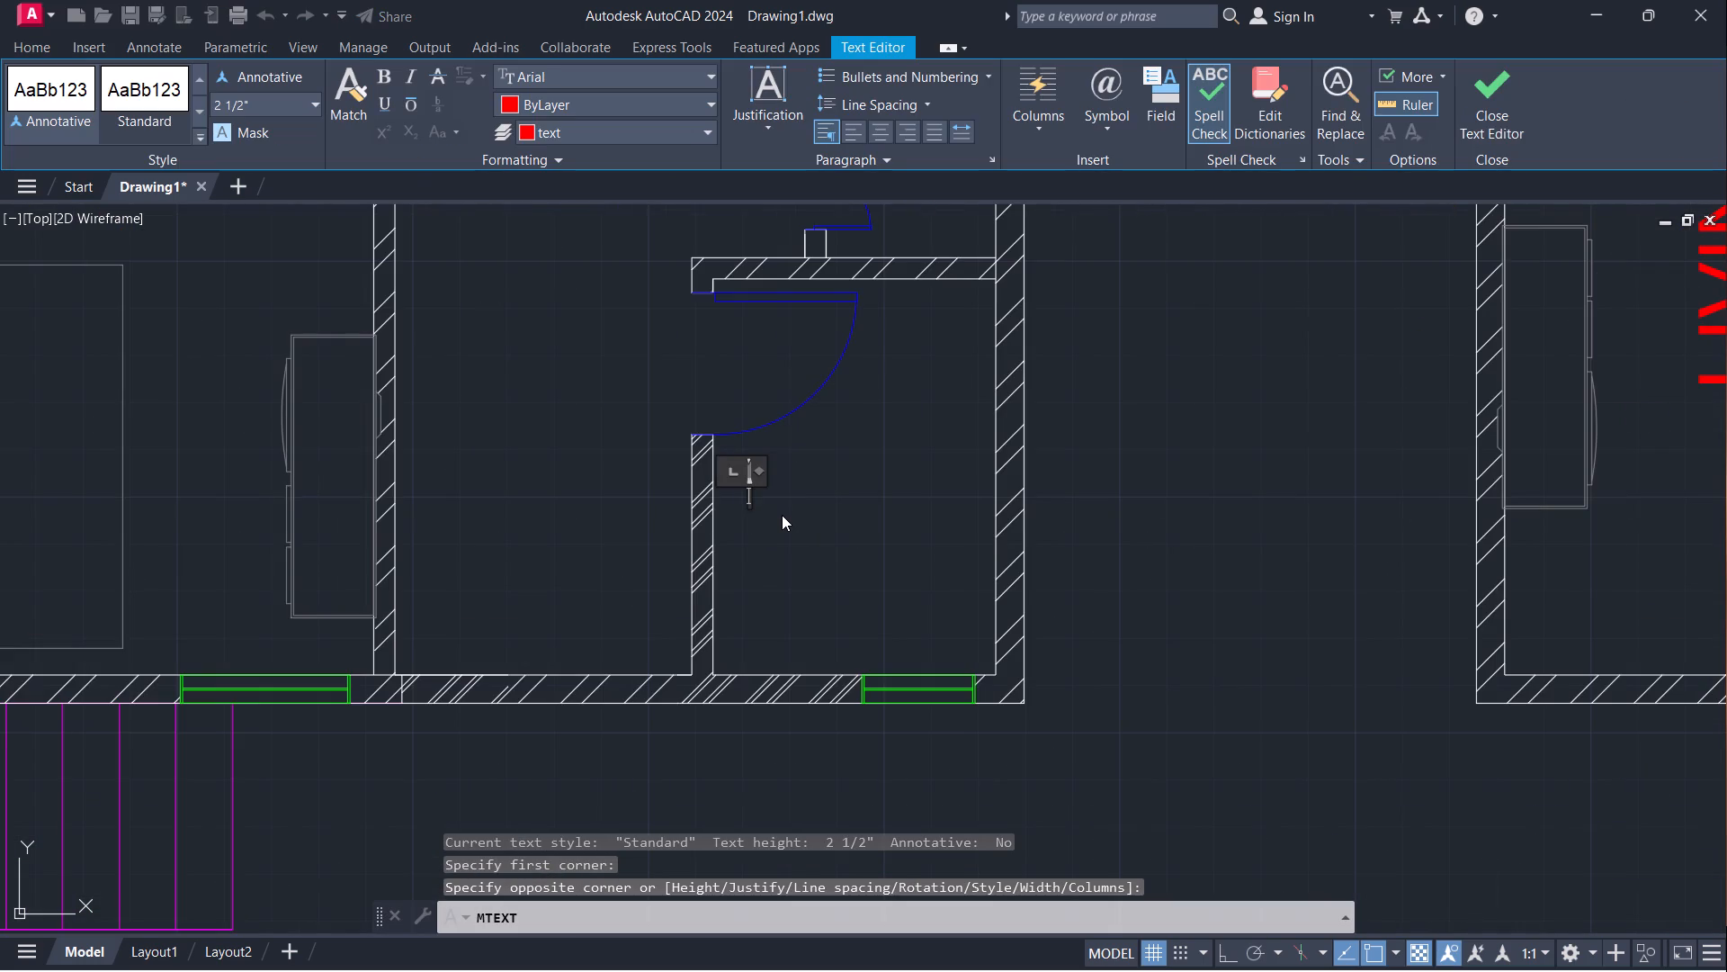
{"action": "type", "text": "KITCHEN"}
{"action": "key", "text": "Return"}
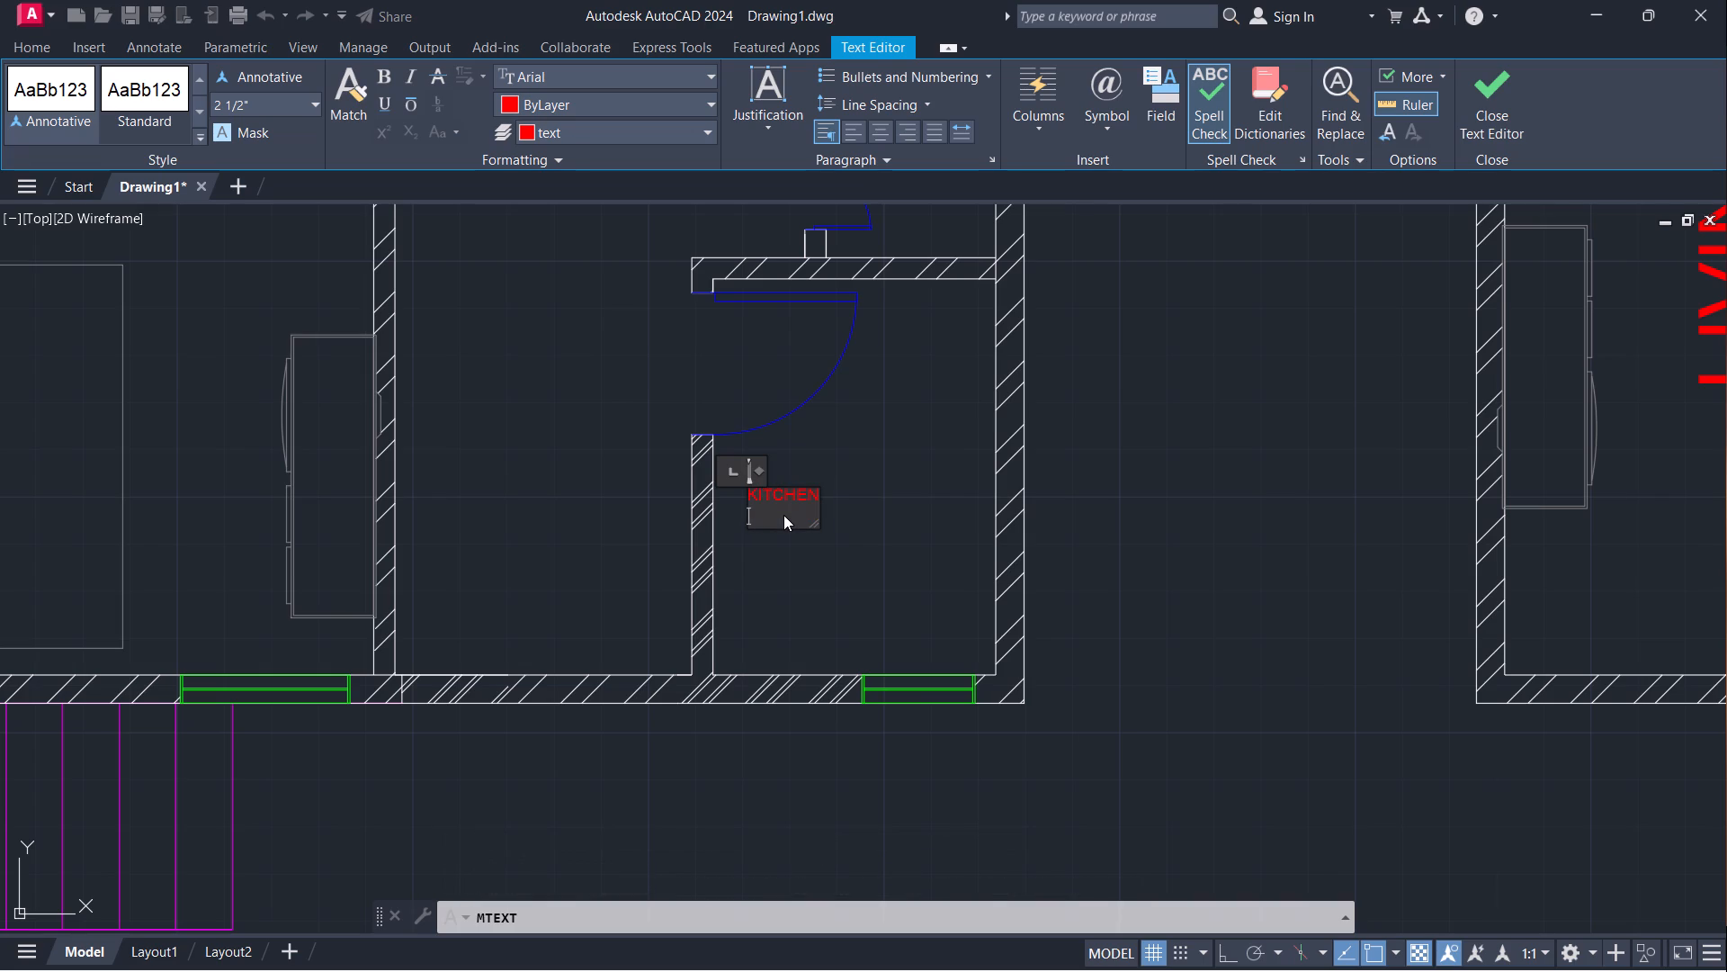
Add the dimensions line 5'-0"X7'-0" under KITCHEN and finish editing the text.
{"action": "key", "text": "5"}
{"action": "type", "text": "'-0\""}
{"action": "key", "text": "x"}
{"action": "type", "text": "7'"}
{"action": "key", "text": "minus"}
{"action": "type", "text": "0\""}
{"action": "key", "text": "Return"}
{"action": "left_click", "coordinate": [865, 505]}
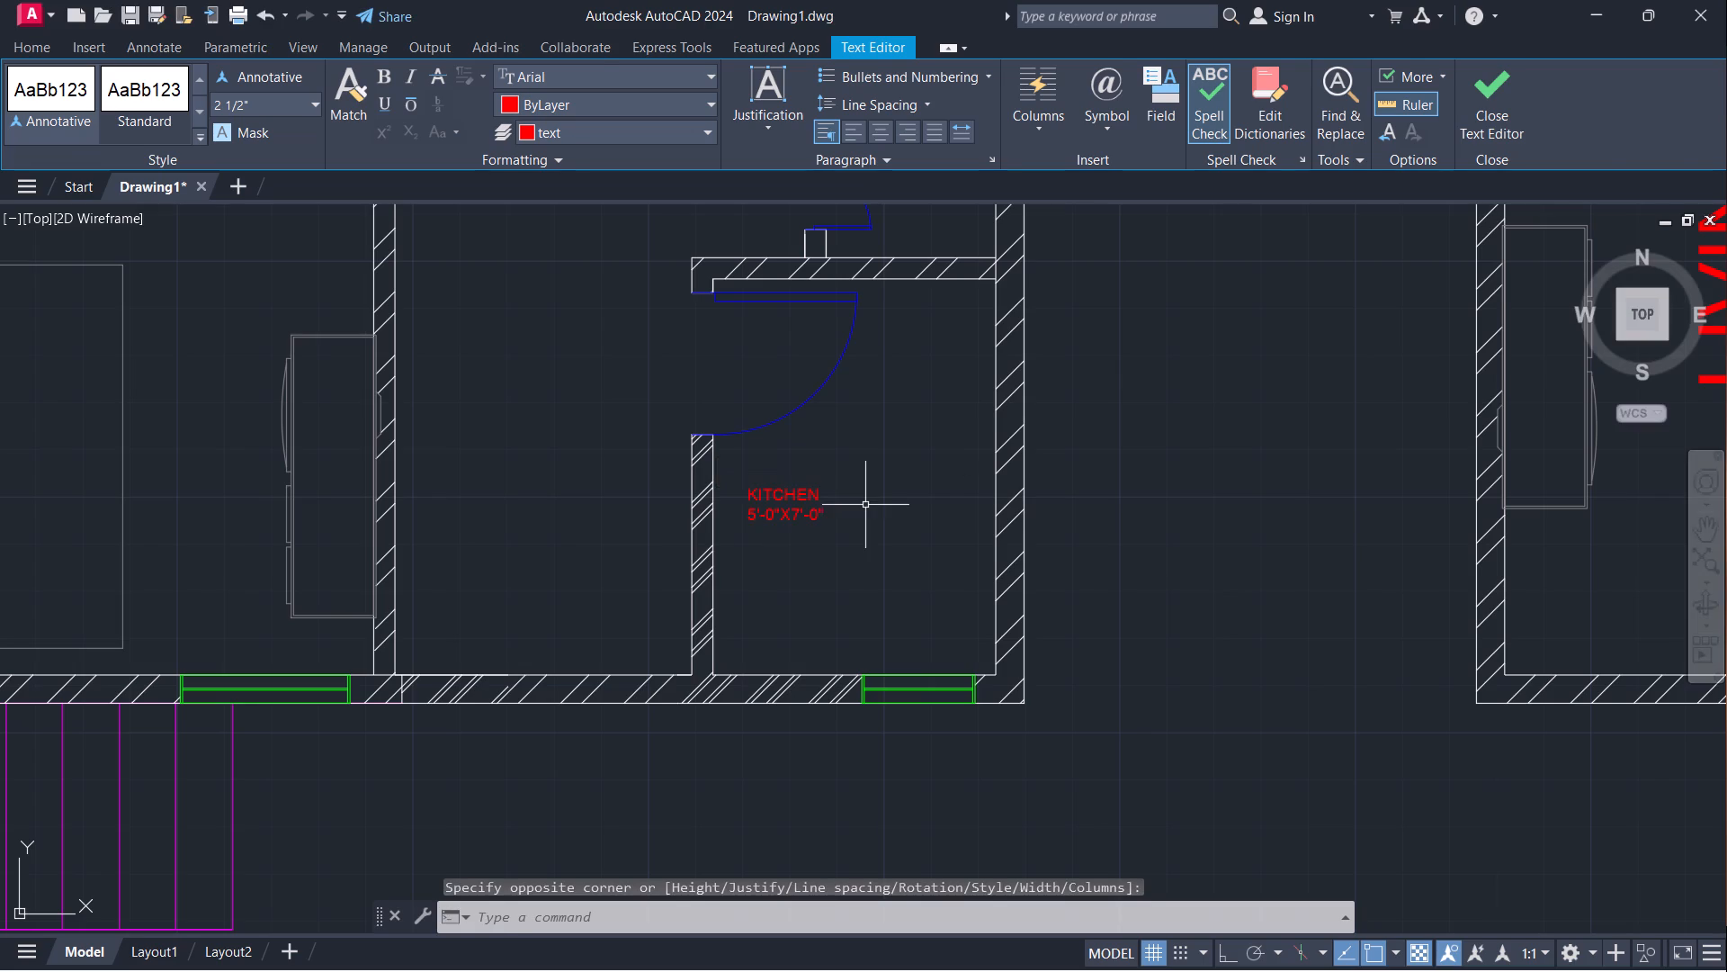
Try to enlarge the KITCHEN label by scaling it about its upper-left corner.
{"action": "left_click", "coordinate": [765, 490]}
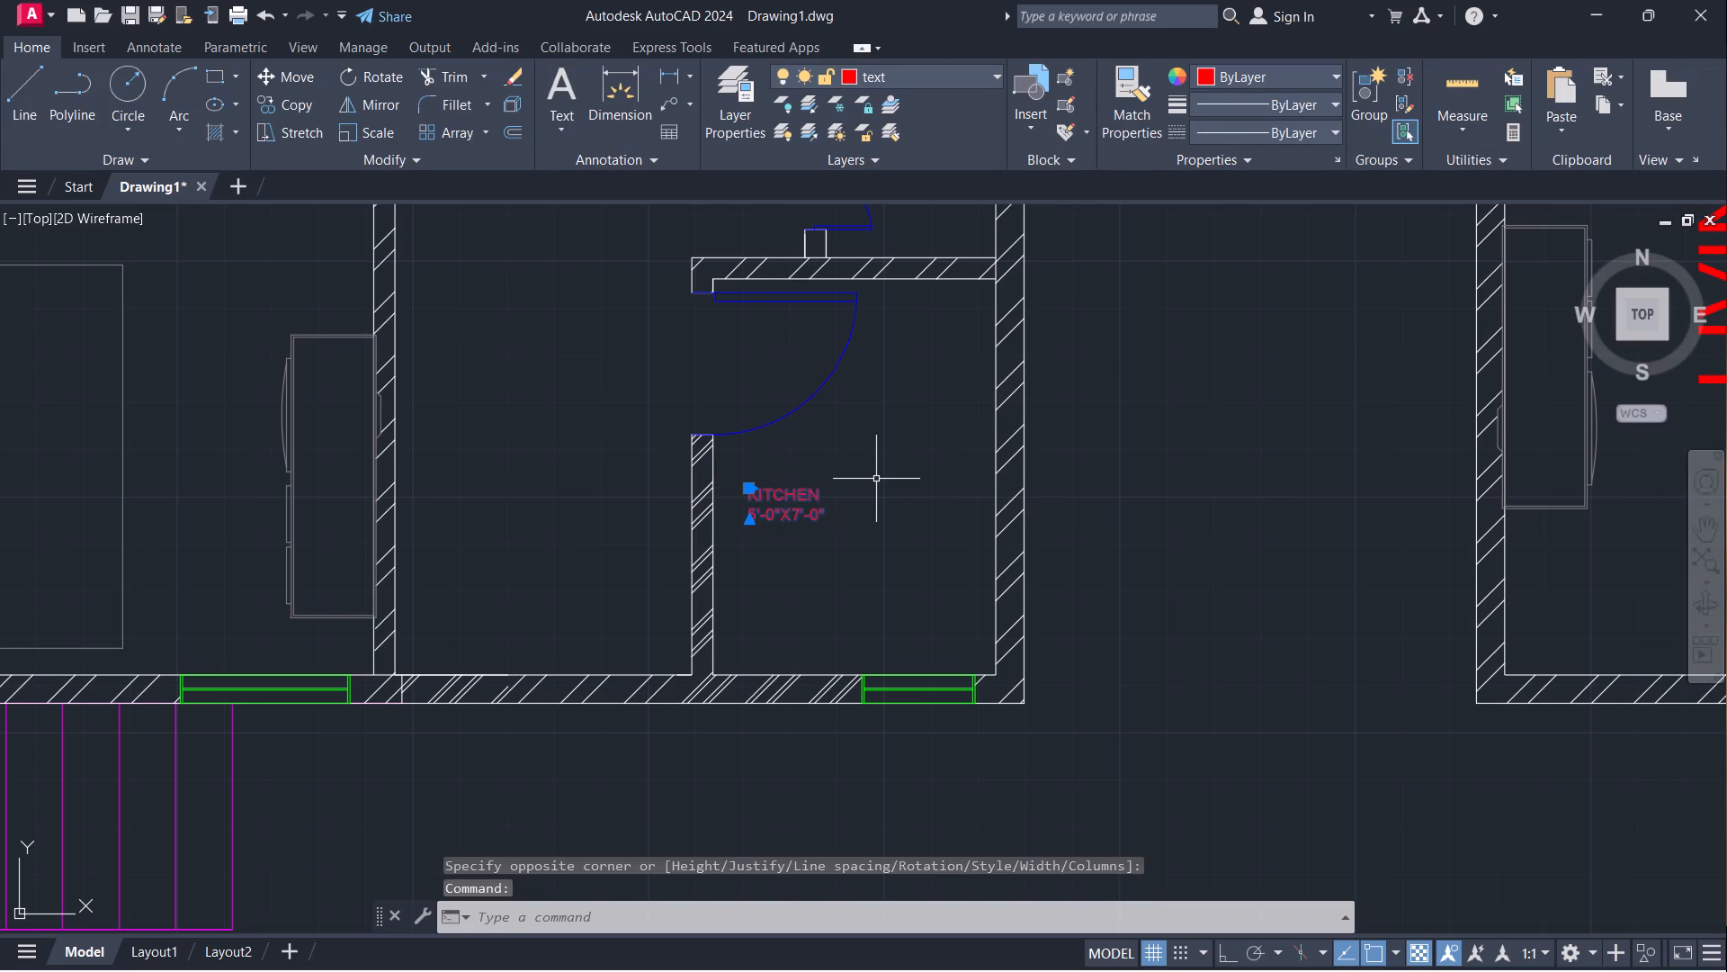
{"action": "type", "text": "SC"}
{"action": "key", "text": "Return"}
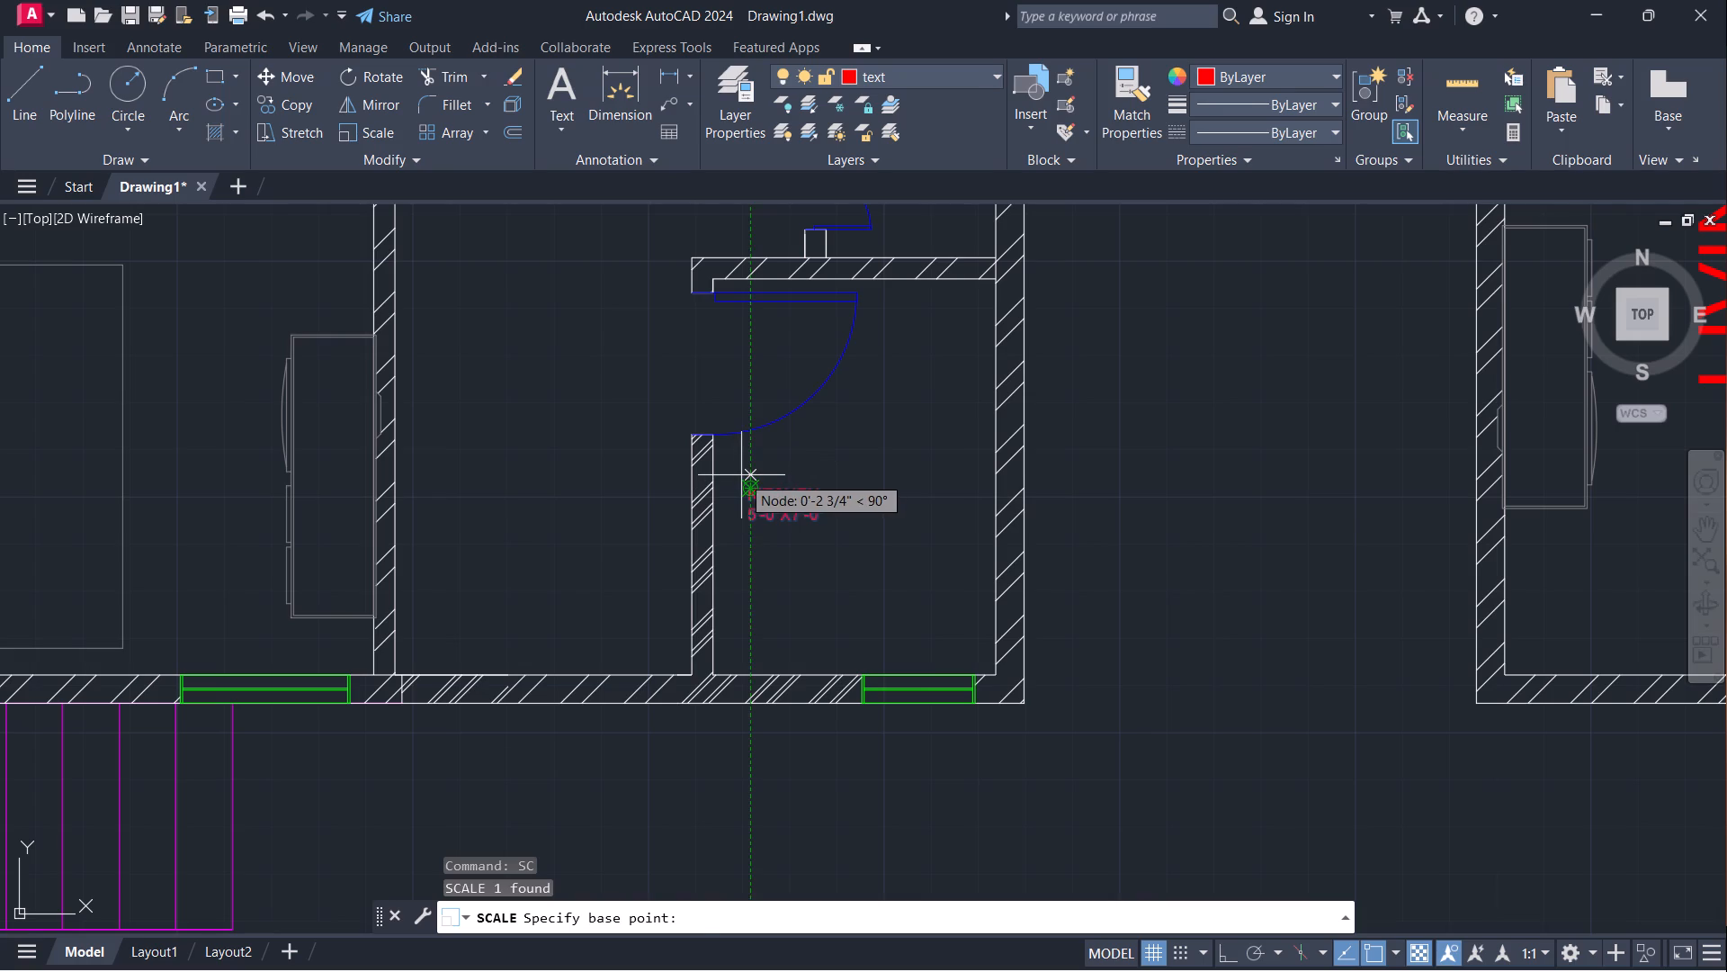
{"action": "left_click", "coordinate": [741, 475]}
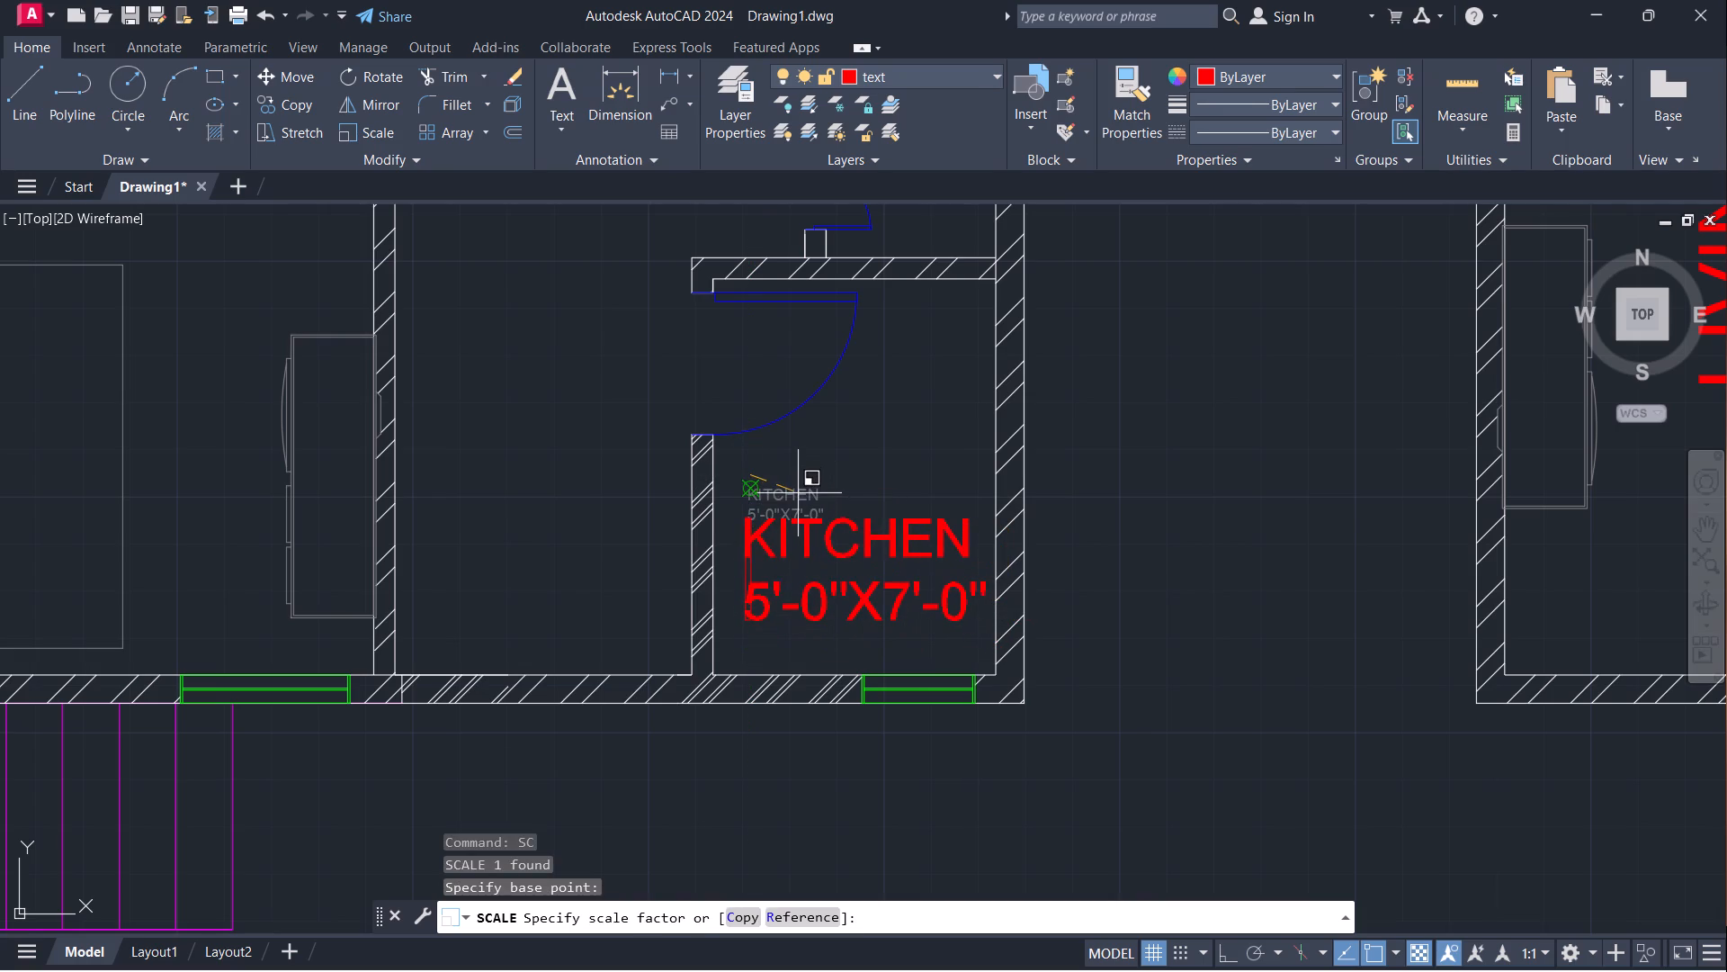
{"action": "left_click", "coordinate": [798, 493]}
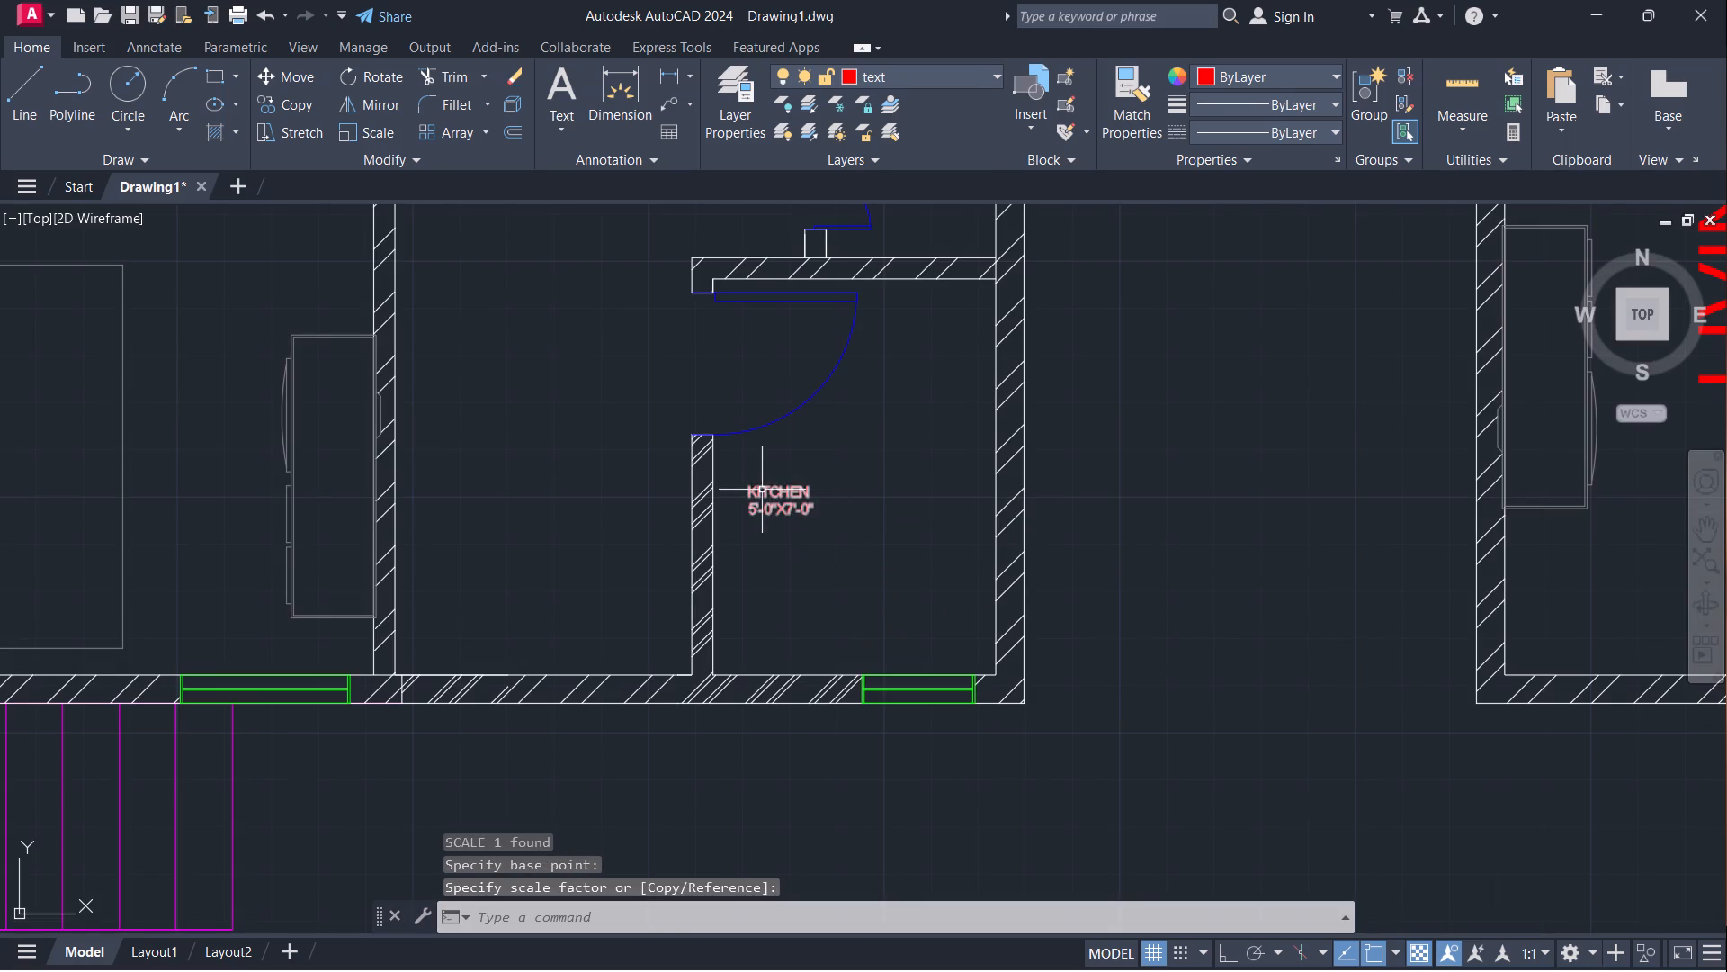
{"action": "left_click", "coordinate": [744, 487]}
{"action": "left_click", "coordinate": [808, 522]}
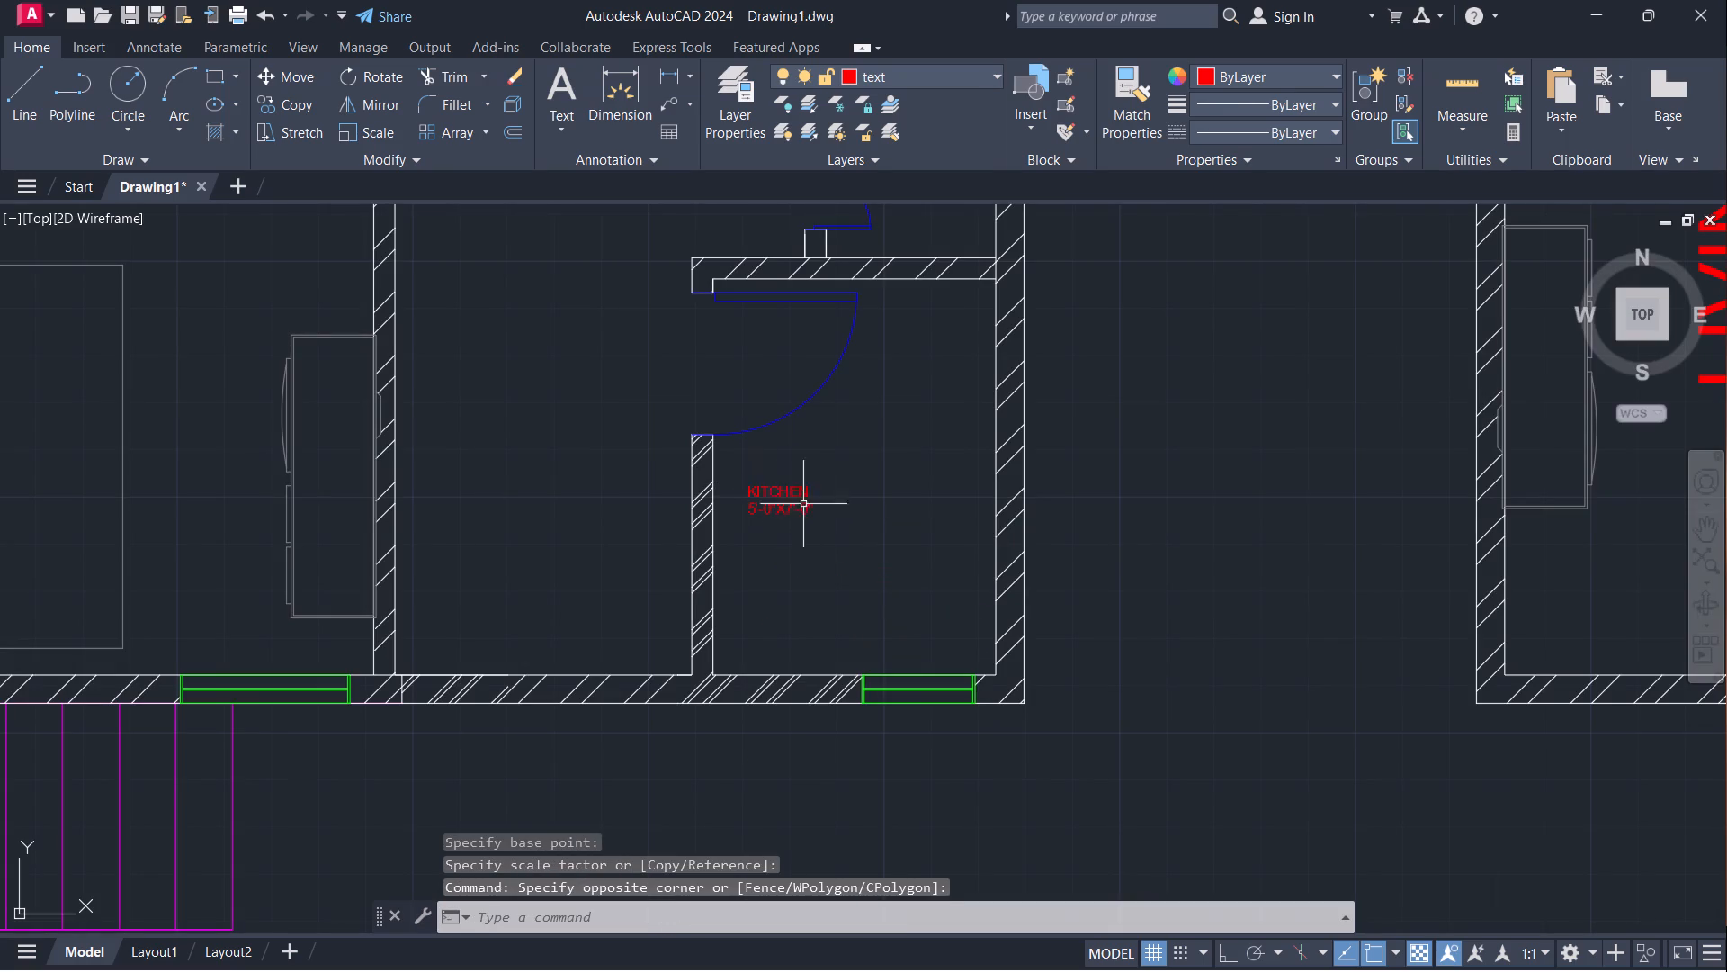
Scale the KITCHEN label up about its upper-left corner to roughly half the kitchen's width.
{"action": "left_click", "coordinate": [773, 492]}
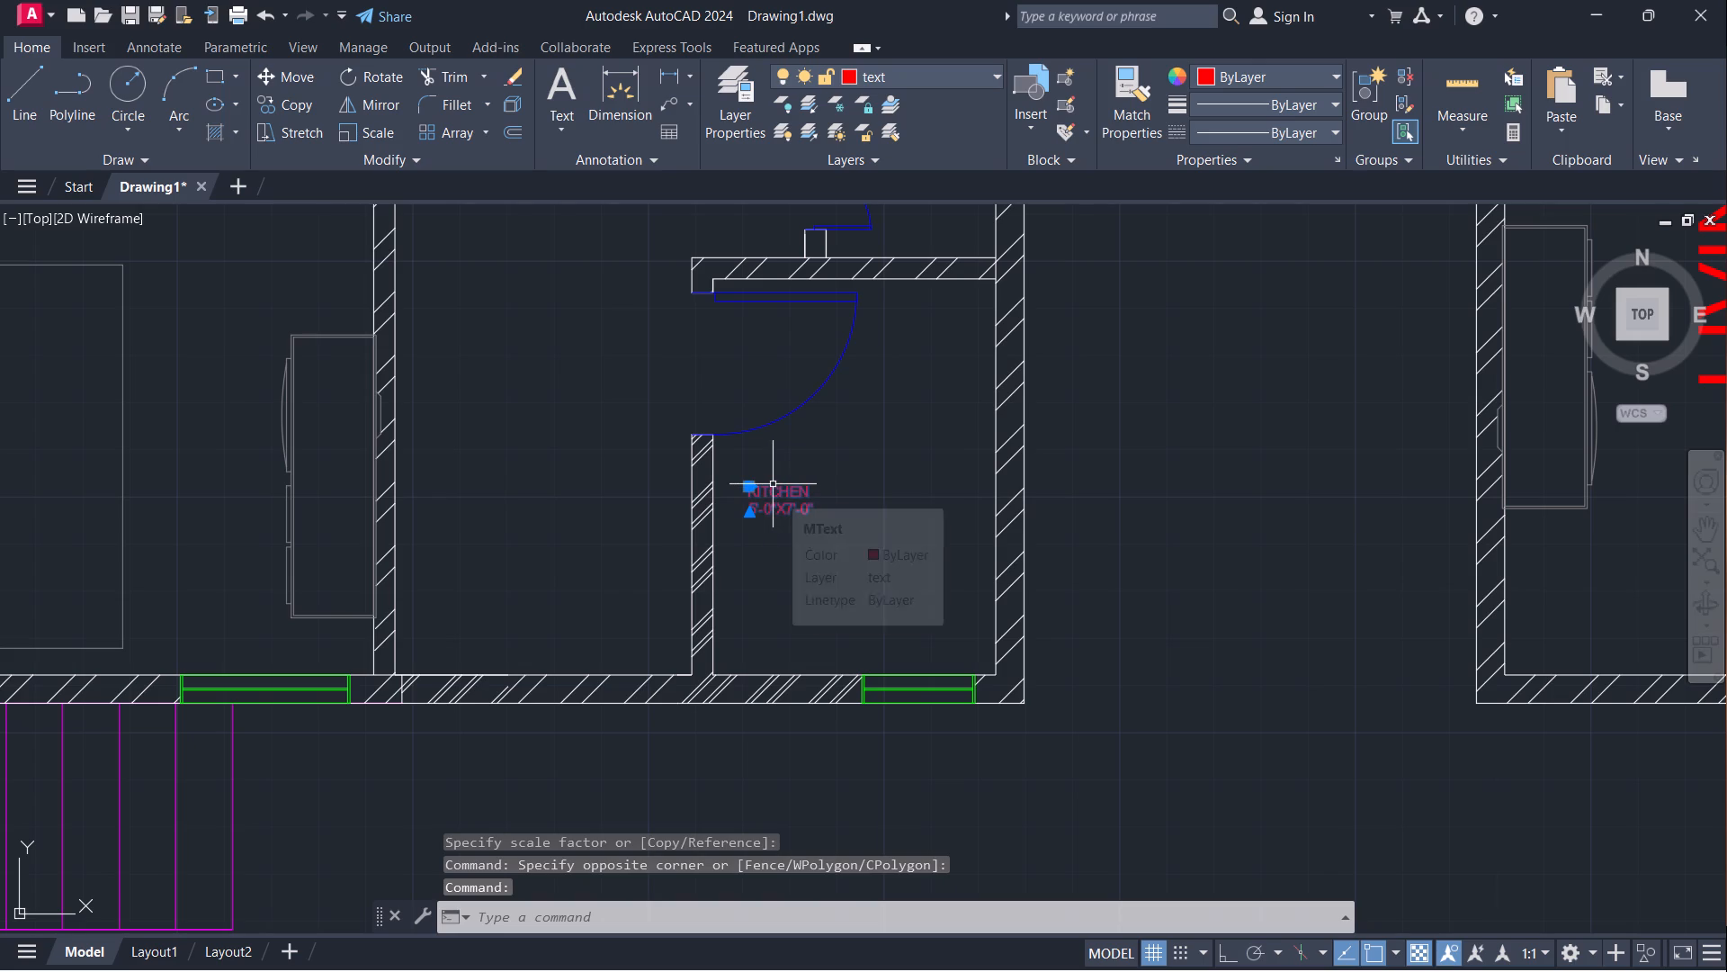
{"action": "type", "text": "SC"}
{"action": "key", "text": "Return"}
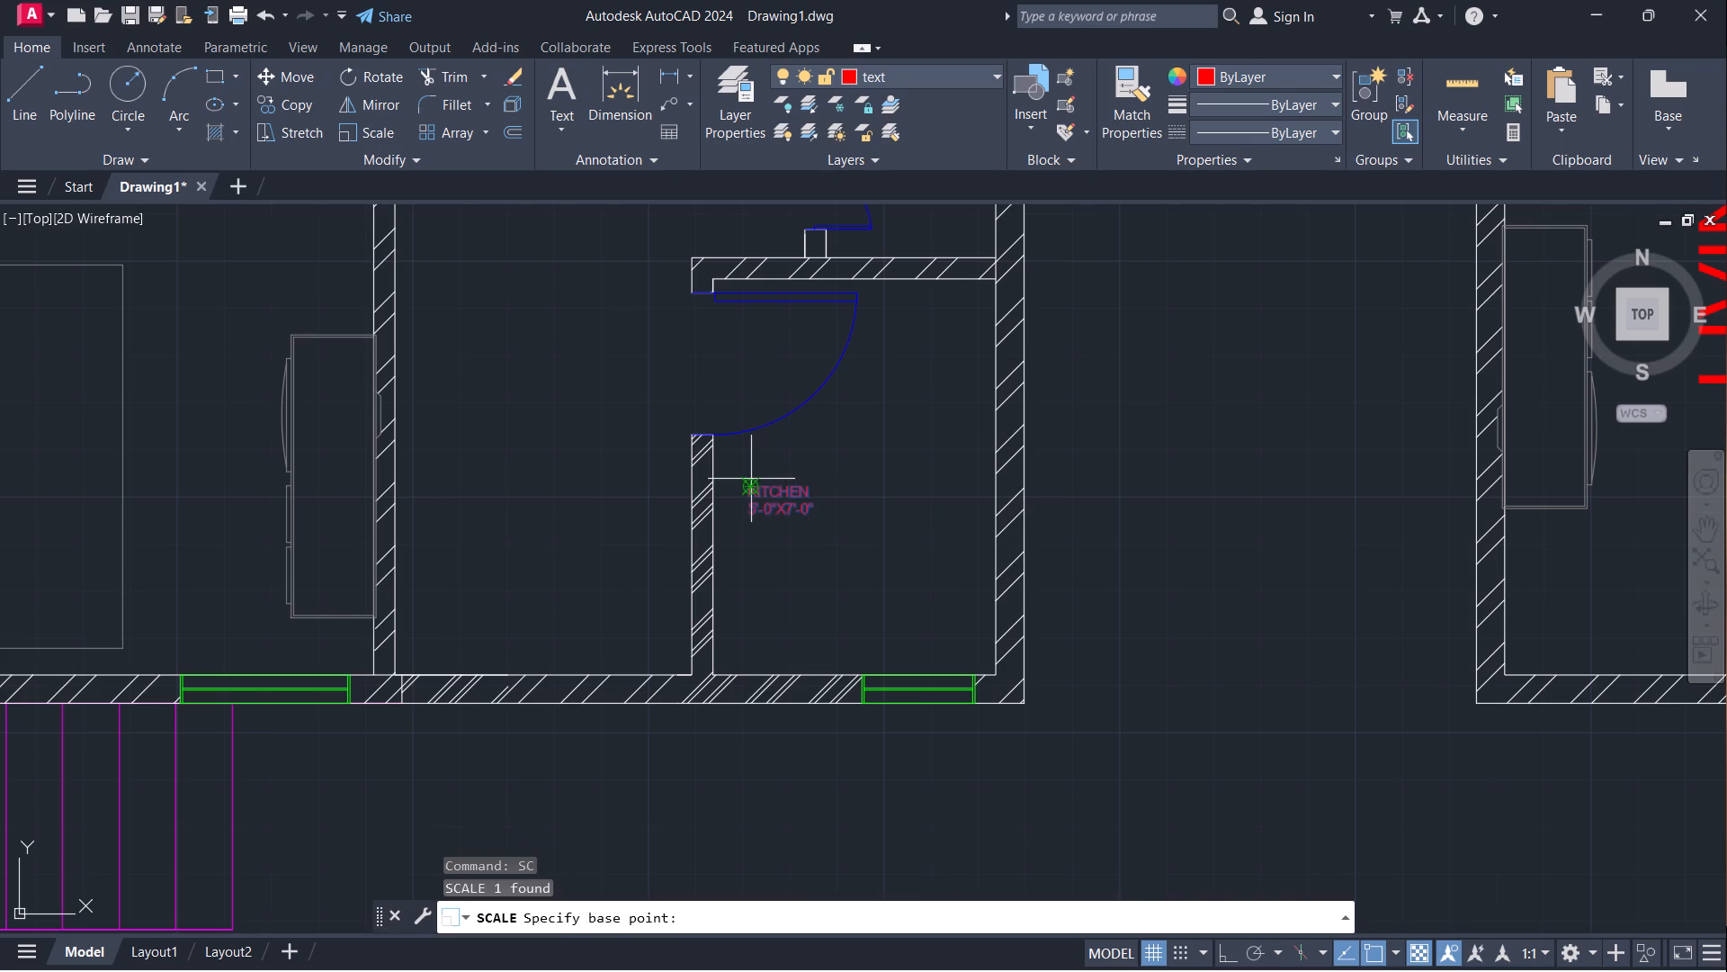
{"action": "left_click", "coordinate": [748, 479]}
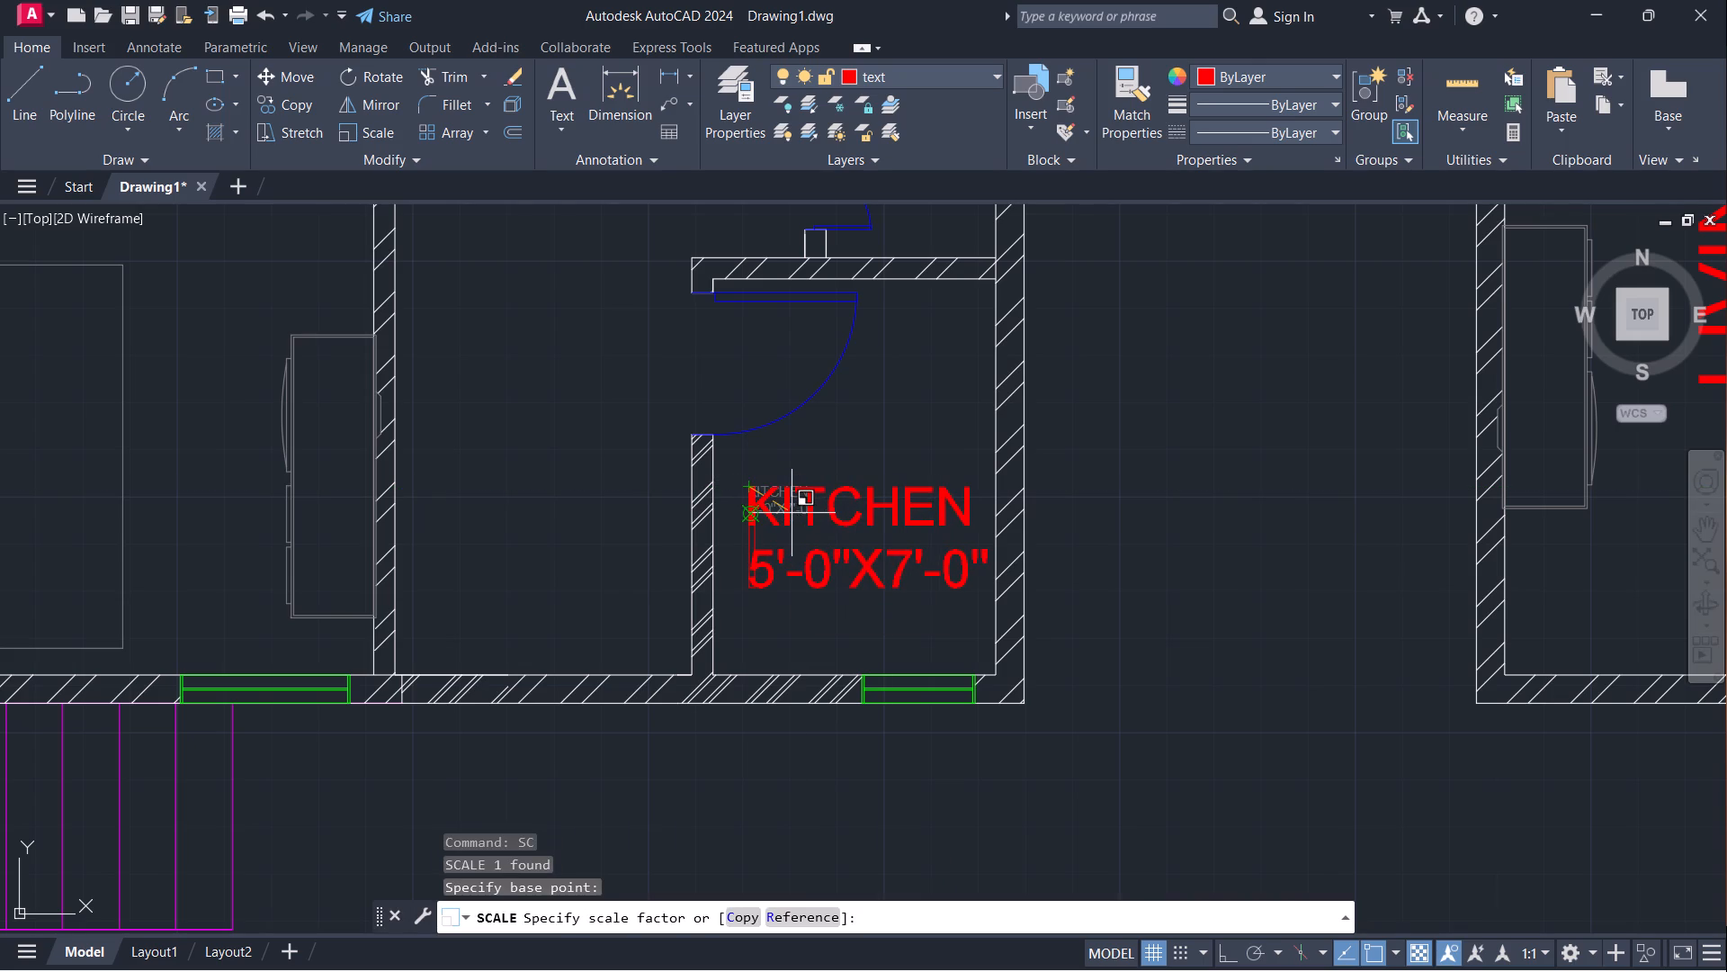
{"action": "left_click", "coordinate": [794, 514]}
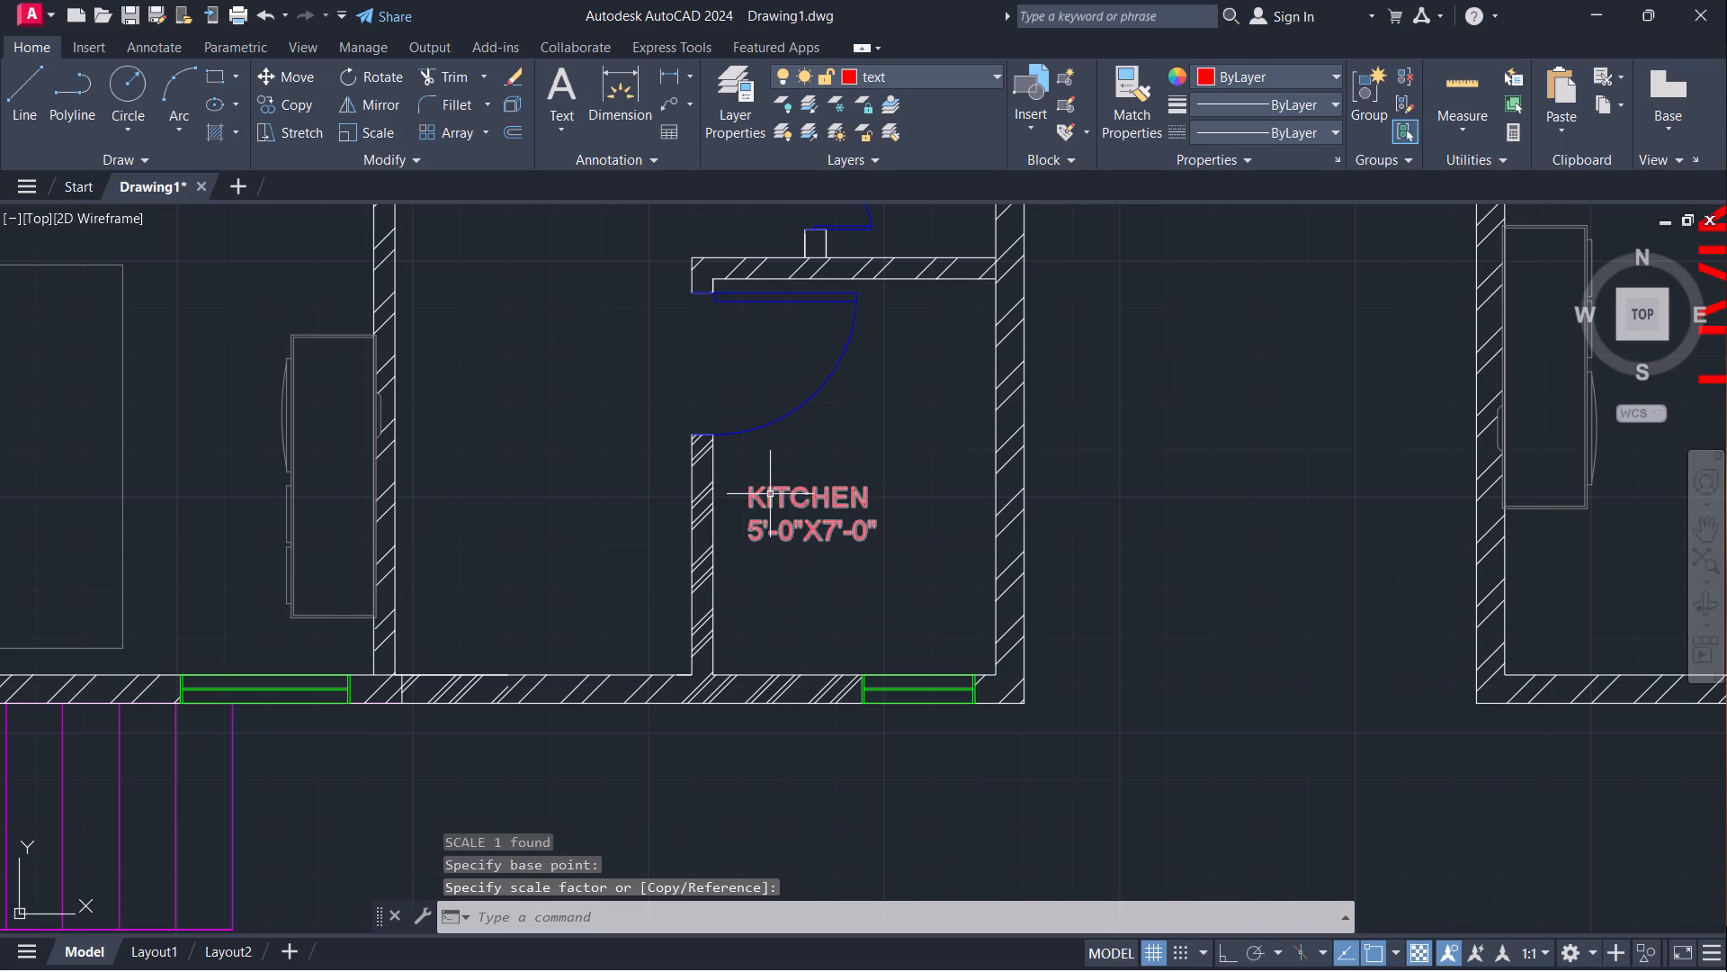
Scale the KITCHEN label up about its upper-left corner until it nearly fills the kitchen's width.
{"action": "left_click", "coordinate": [762, 489]}
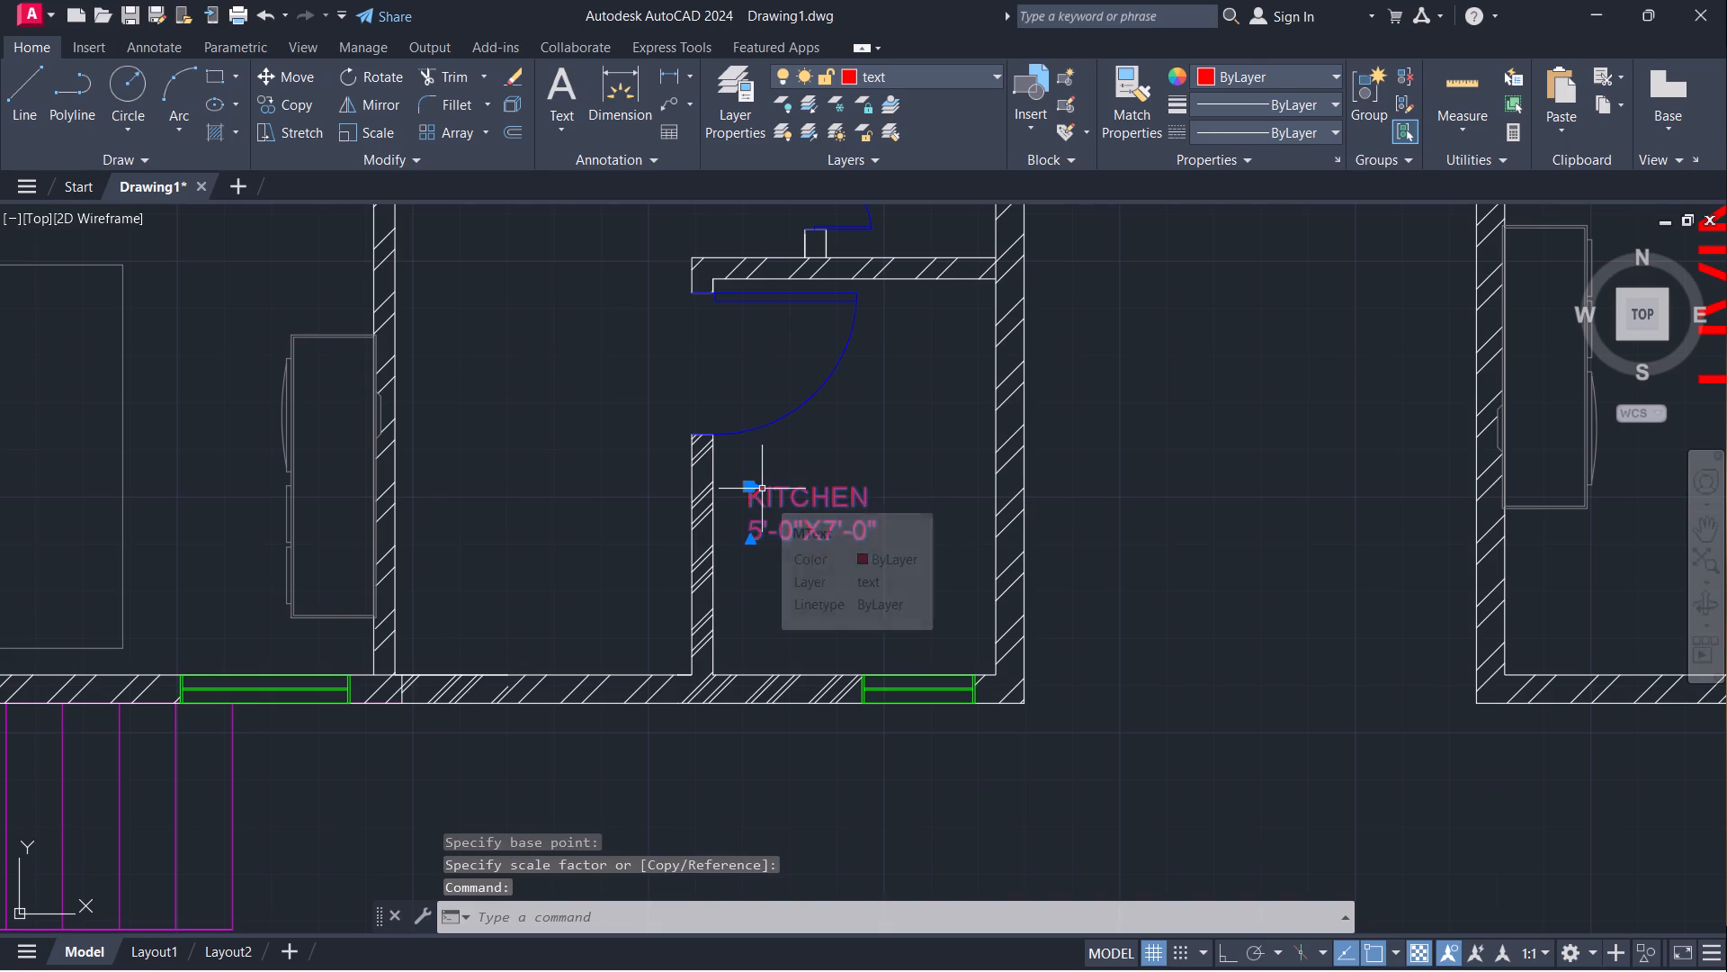
{"action": "type", "text": "SC"}
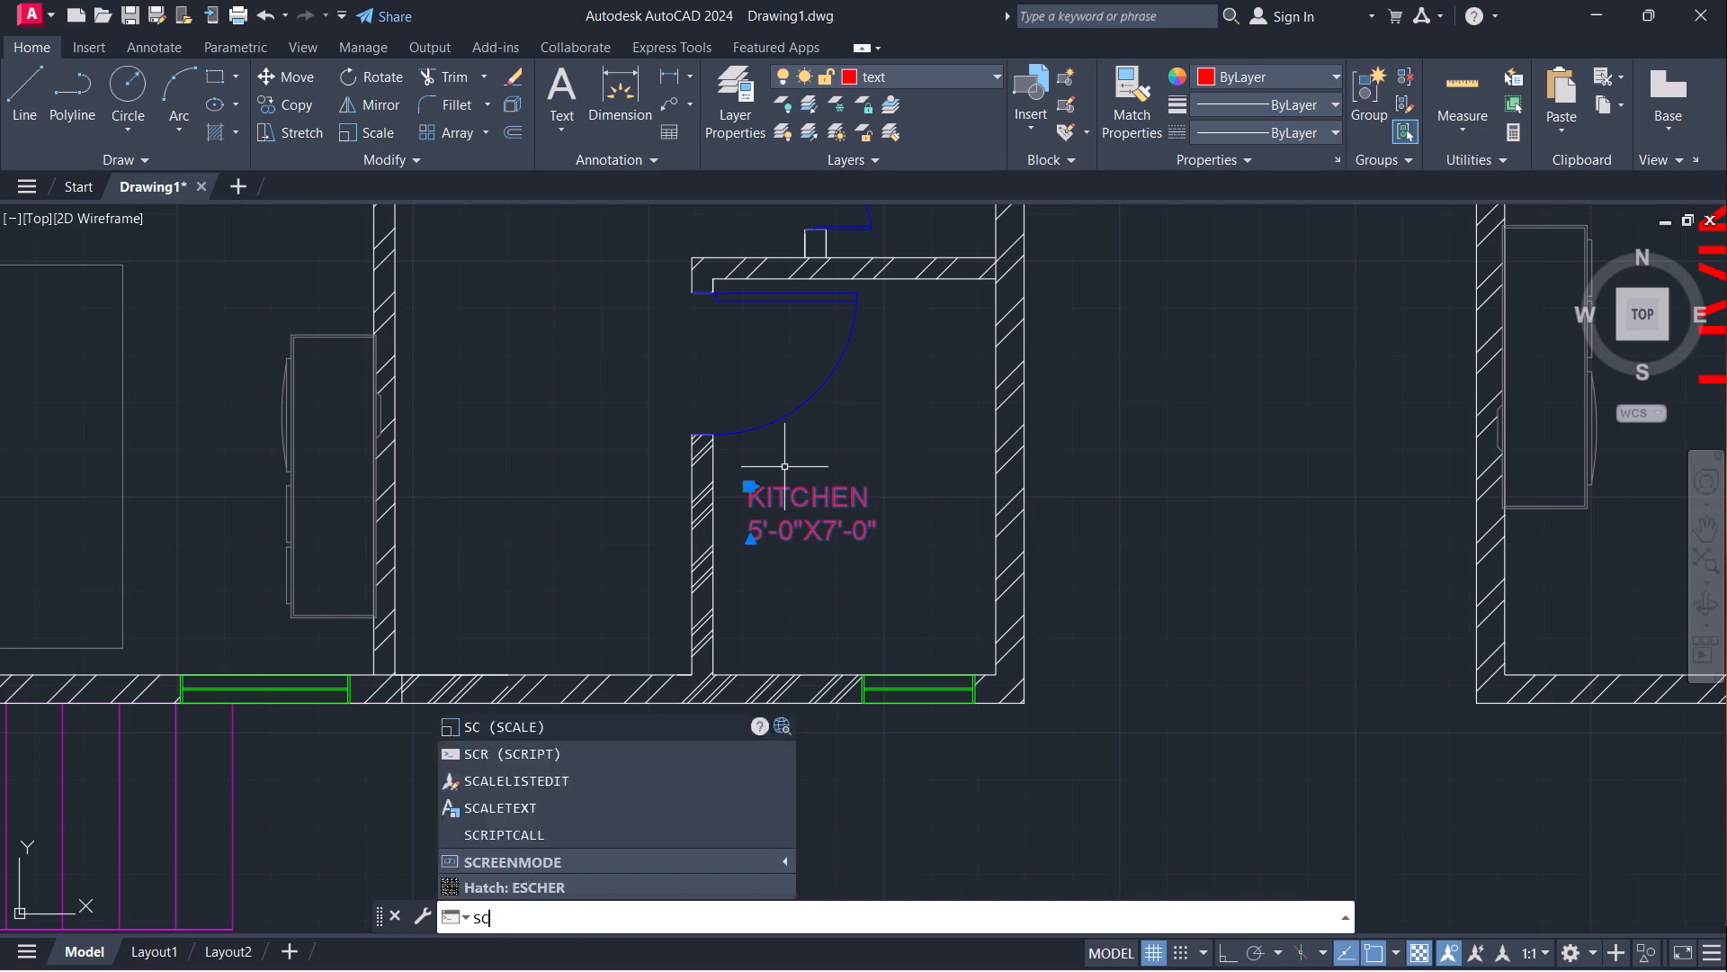
{"action": "key", "text": "Return"}
{"action": "left_click", "coordinate": [743, 481]}
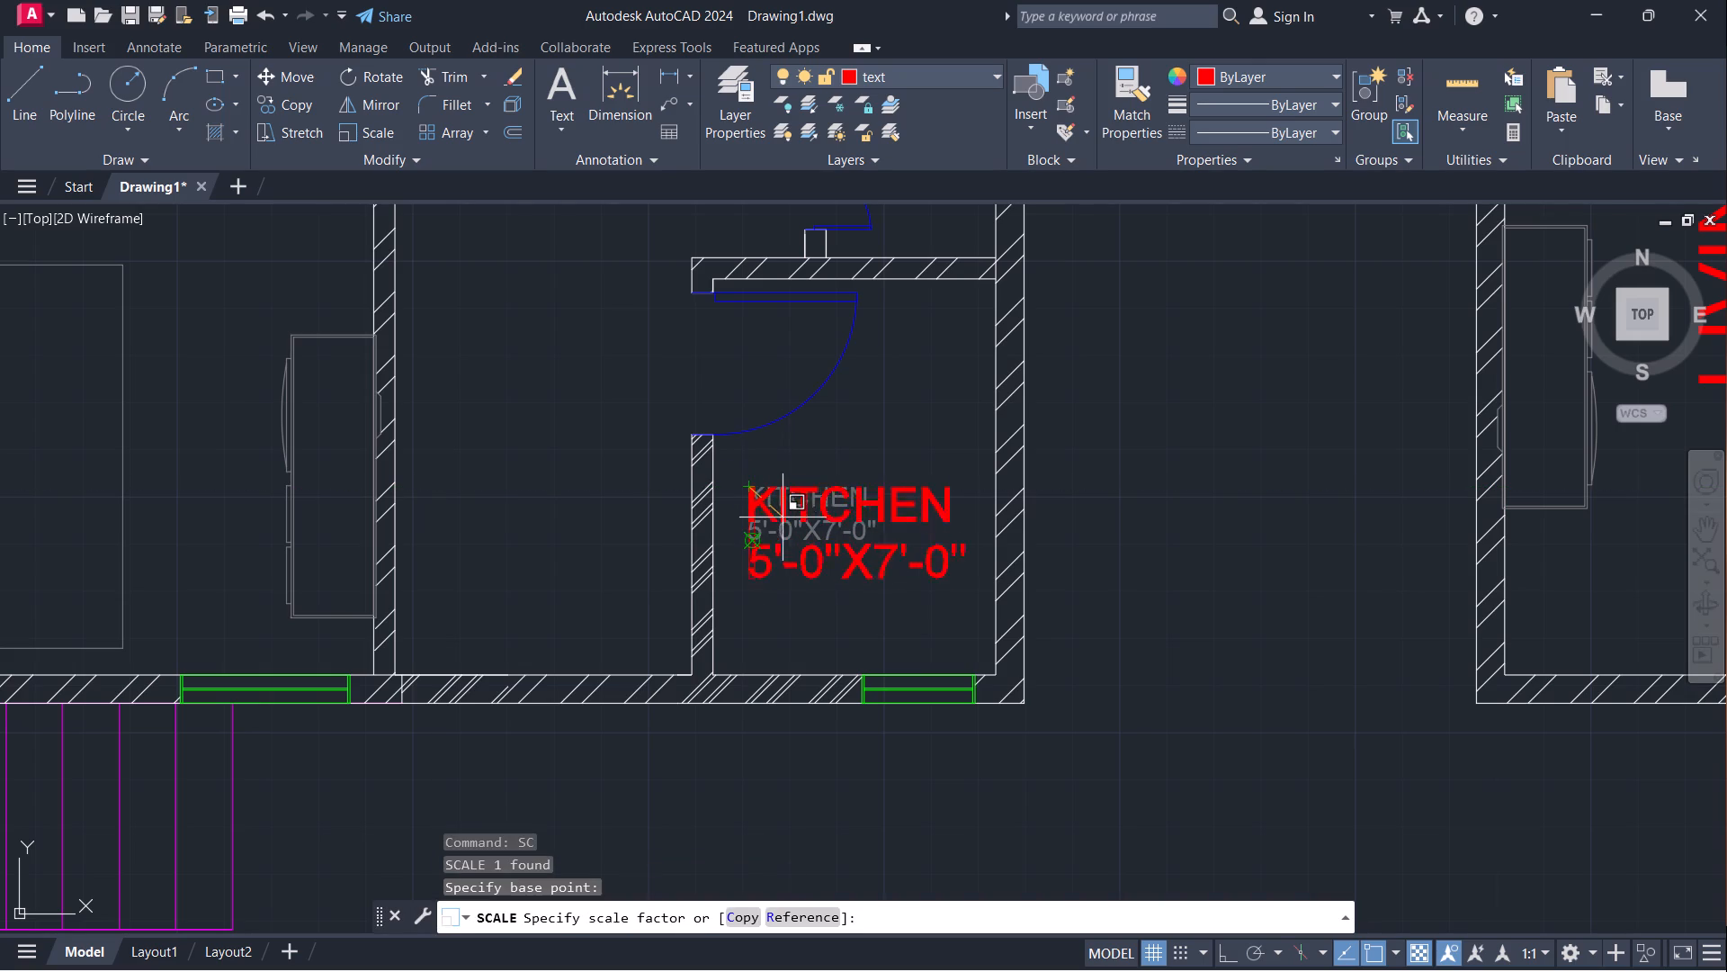
{"action": "left_click", "coordinate": [780, 526]}
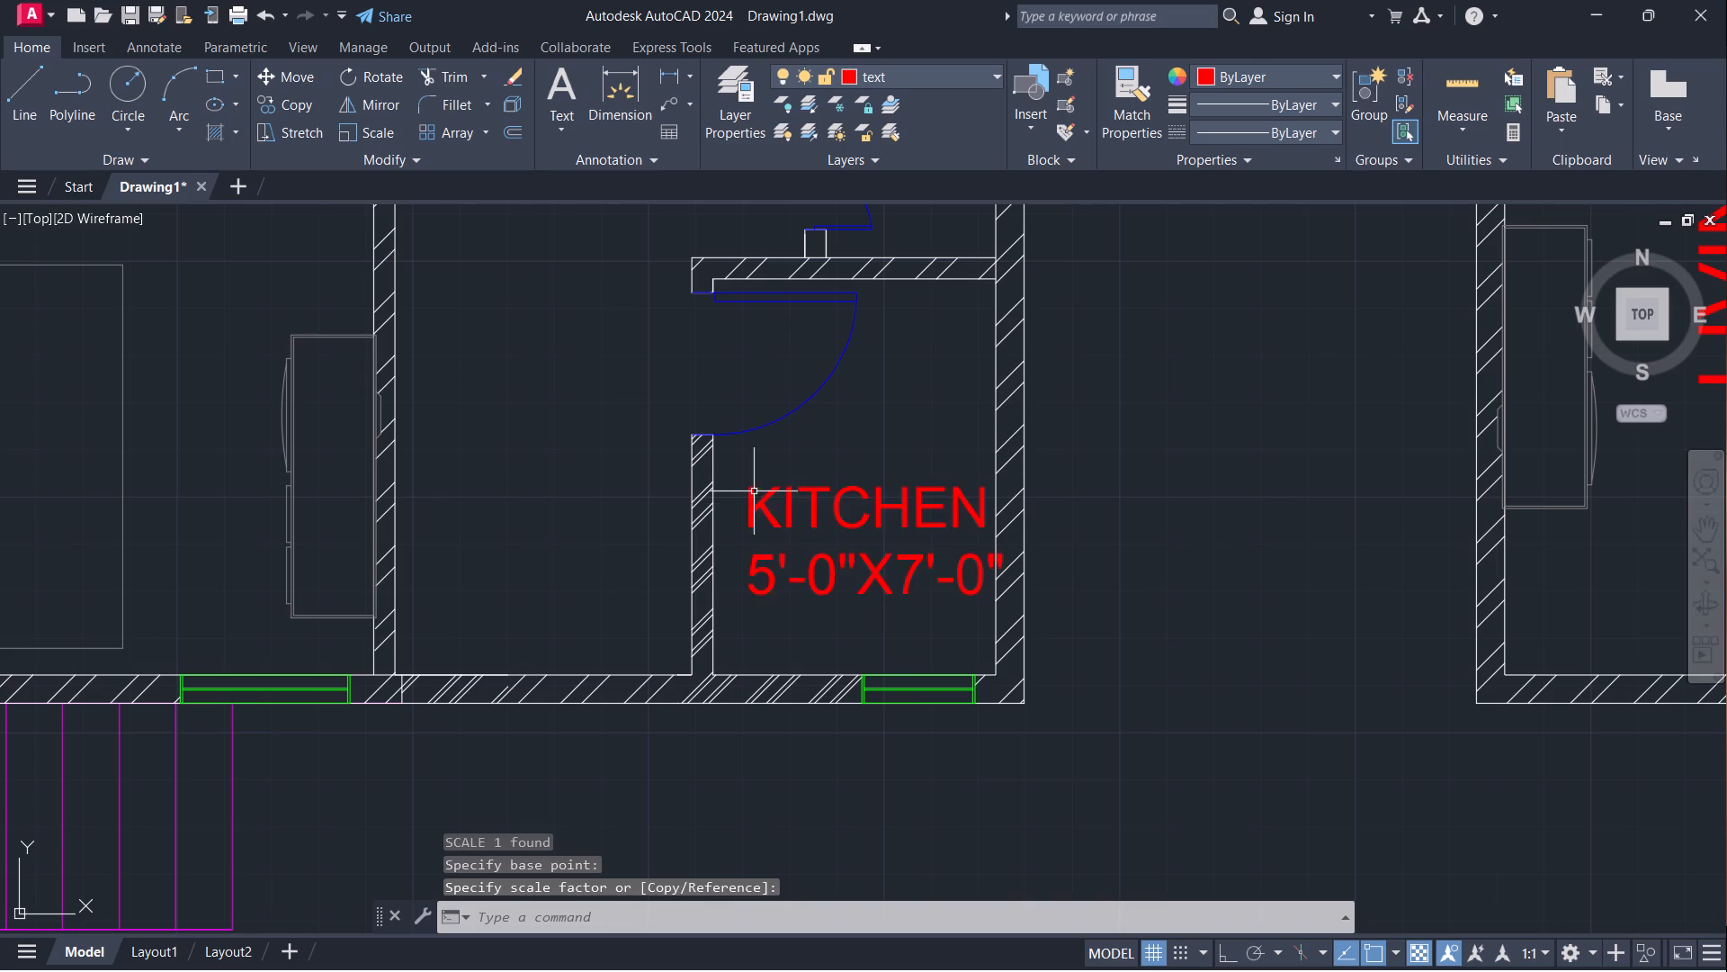
Move the KITCHEN label slightly west so it sits more centrally between the kitchen's side walls.
{"action": "left_click", "coordinate": [757, 491]}
{"action": "left_click", "coordinate": [731, 502]}
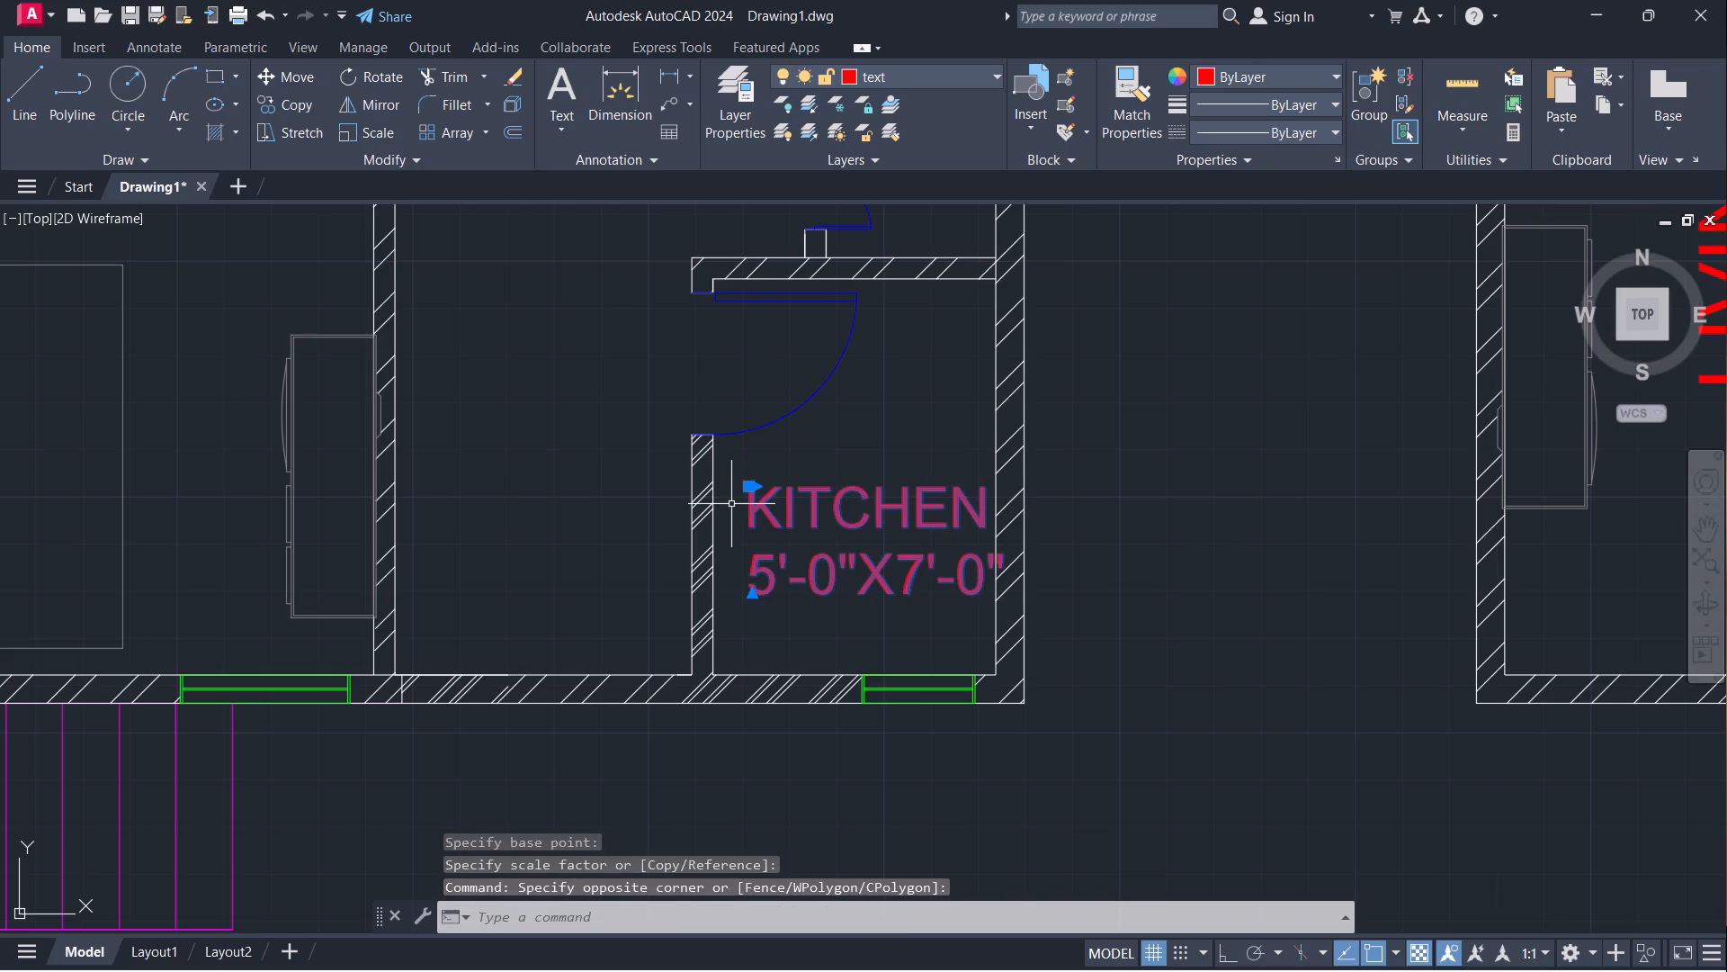
{"action": "key", "text": "m"}
{"action": "key", "text": "Return"}
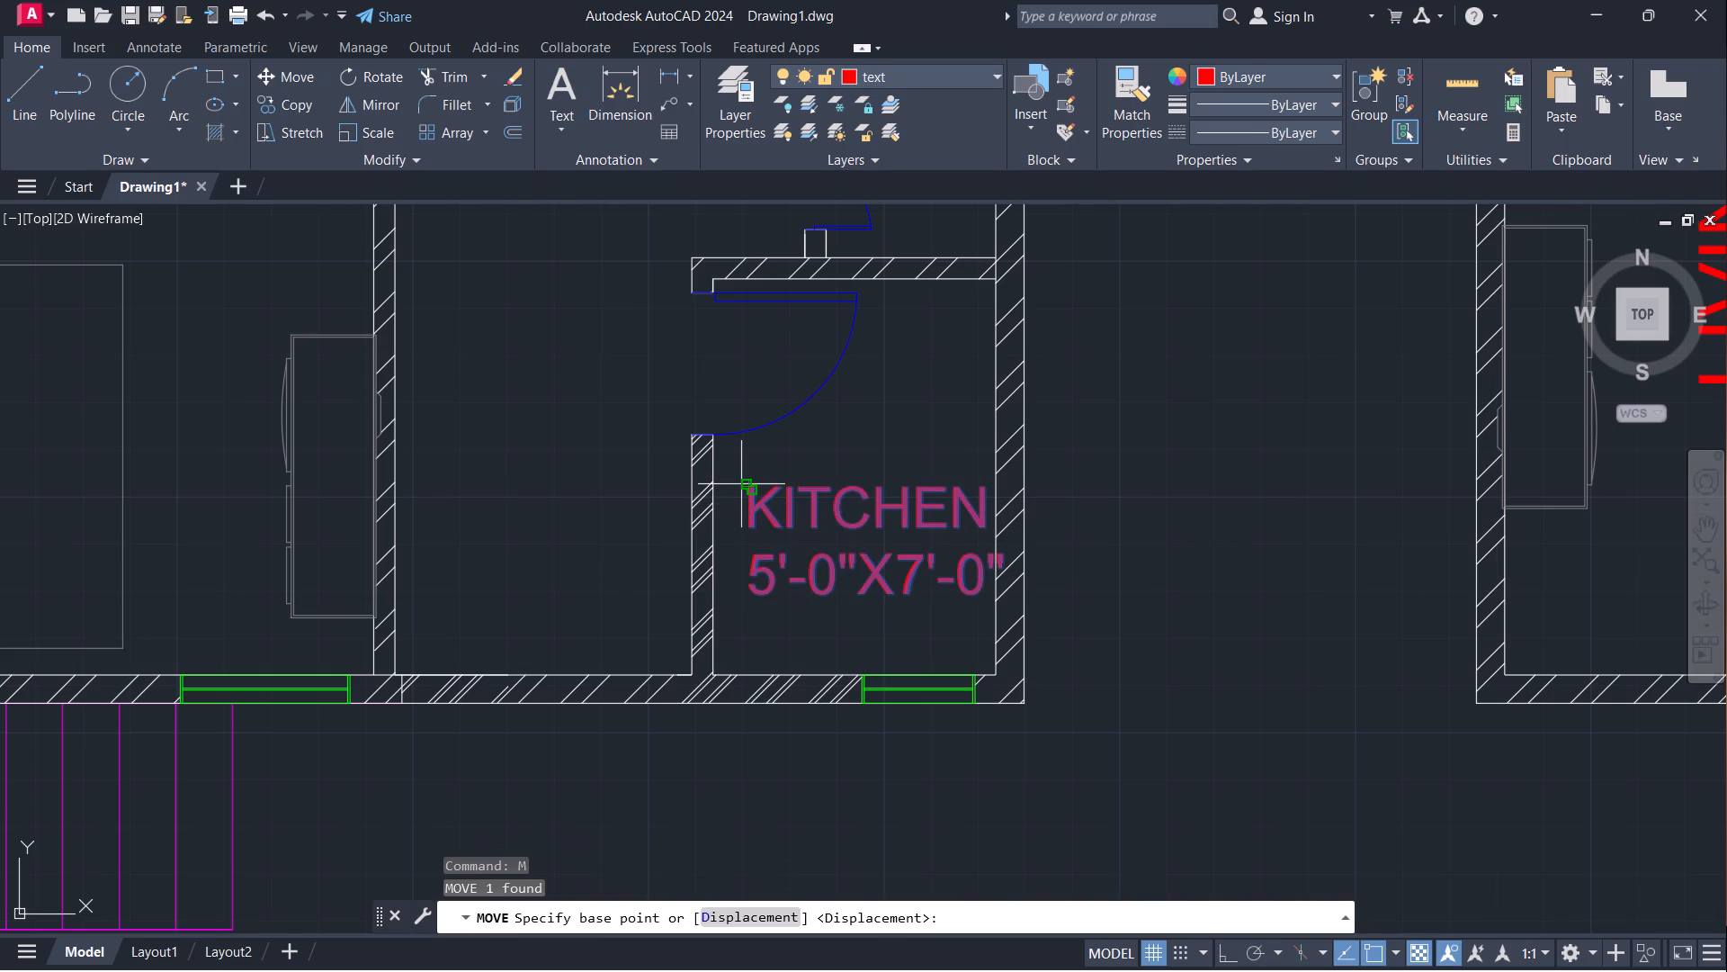
{"action": "left_click", "coordinate": [741, 484]}
{"action": "left_click", "coordinate": [729, 483]}
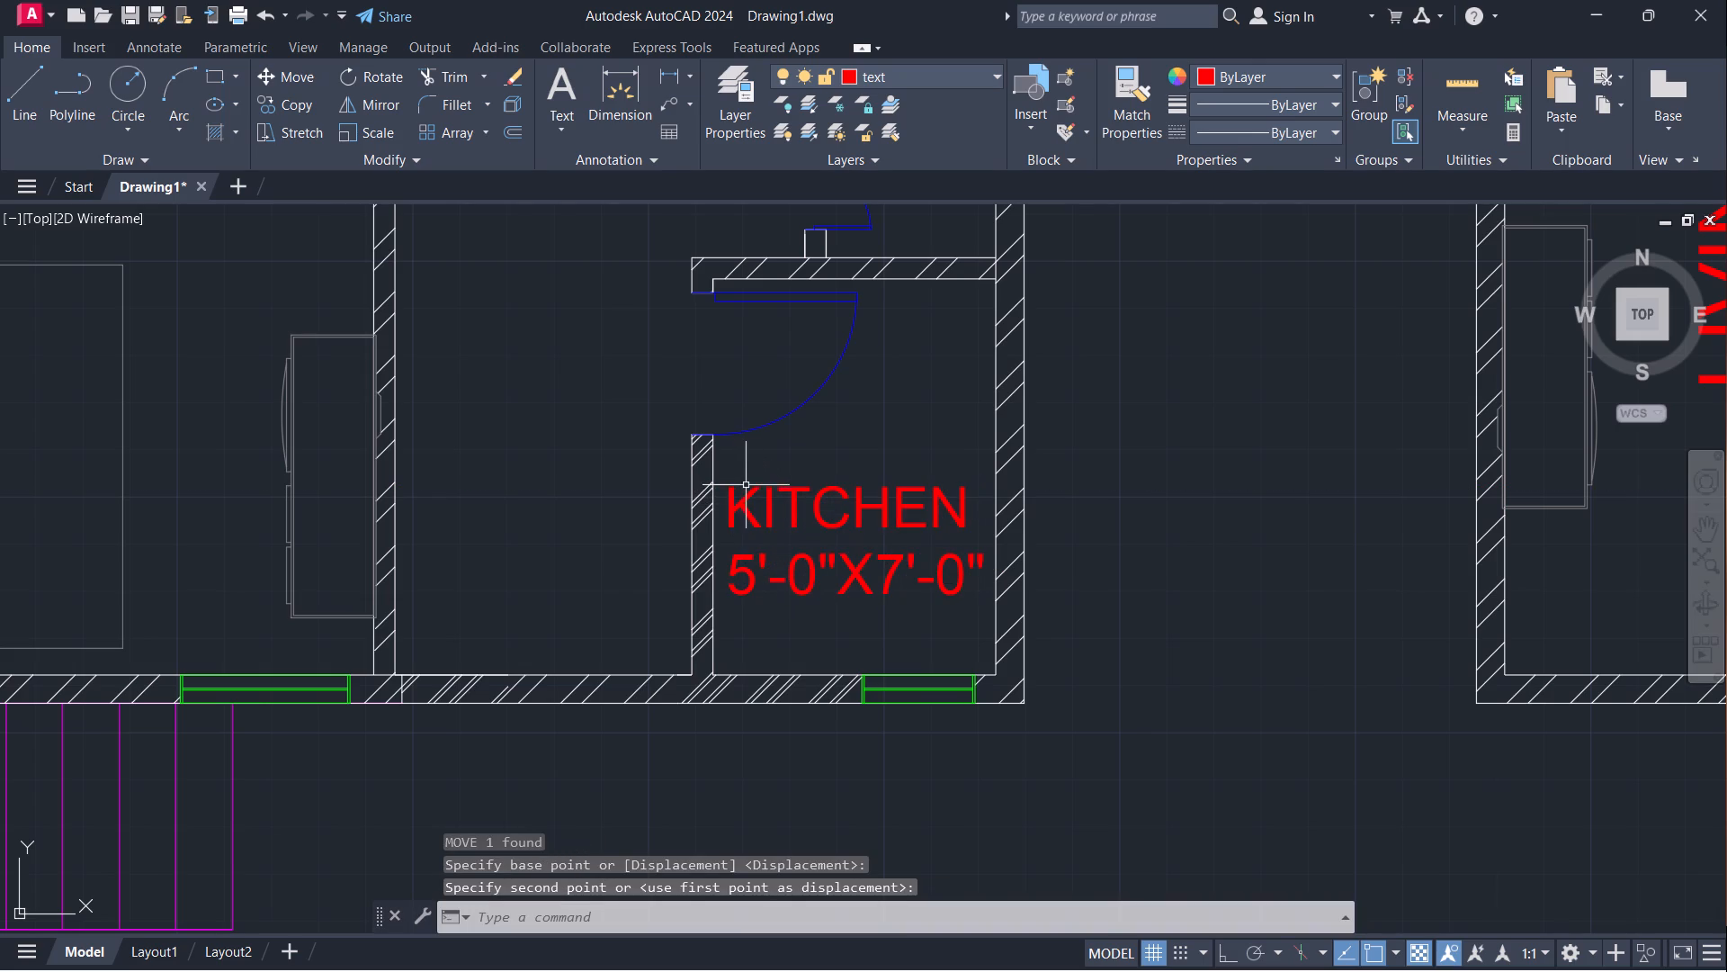
Copy the KITCHEN label into the kitchen at the upper-left corner of the upper-right apartment.
{"action": "left_click", "coordinate": [737, 499]}
{"action": "scroll", "coordinate": [838, 510], "scroll_direction": "down", "scroll_amount": 1}
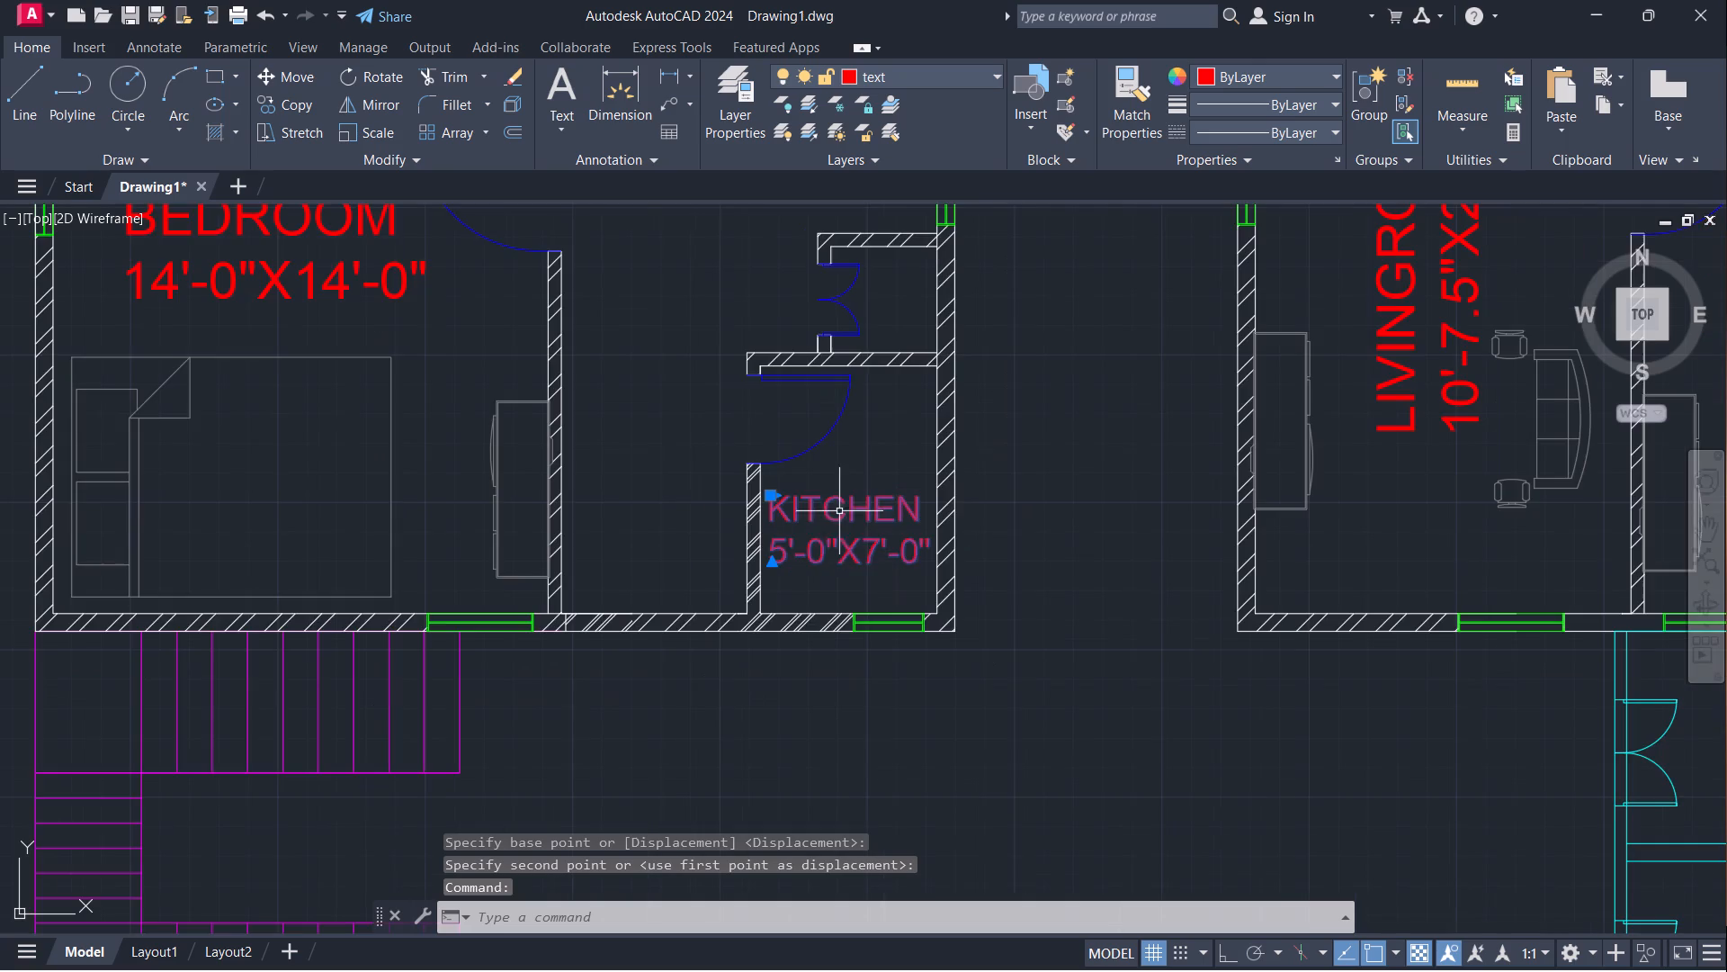
{"action": "scroll", "coordinate": [831, 571], "scroll_direction": "down", "scroll_amount": 1}
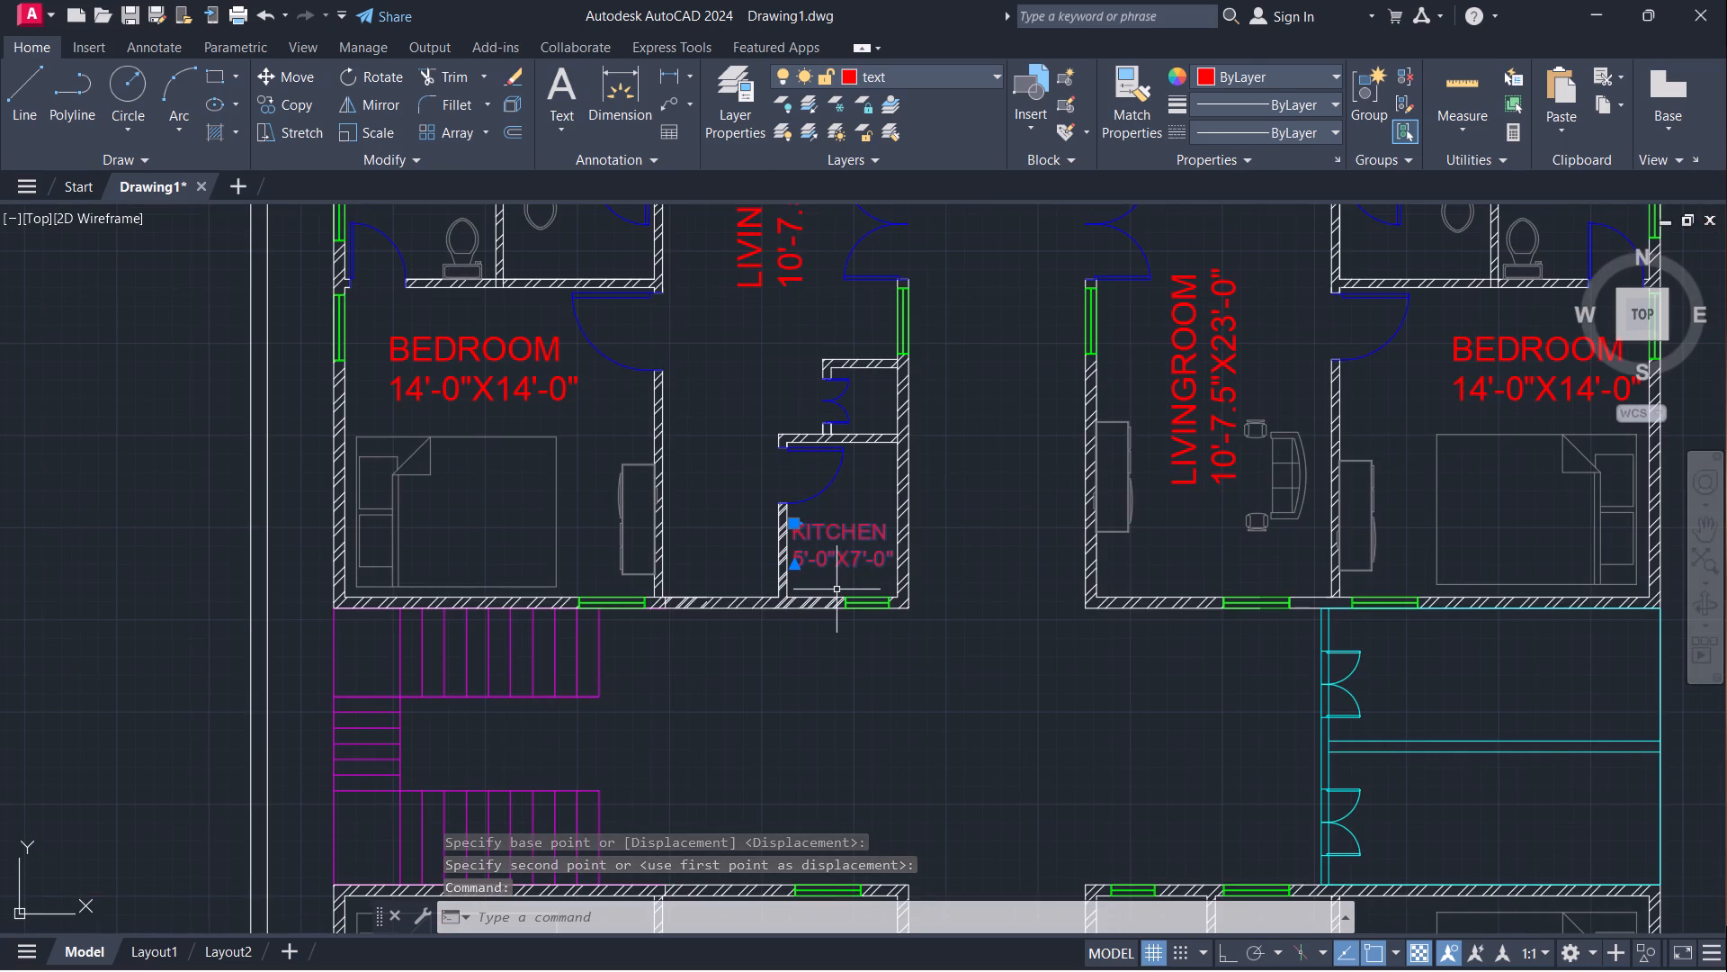
{"action": "type", "text": "CO"}
{"action": "key", "text": "Return"}
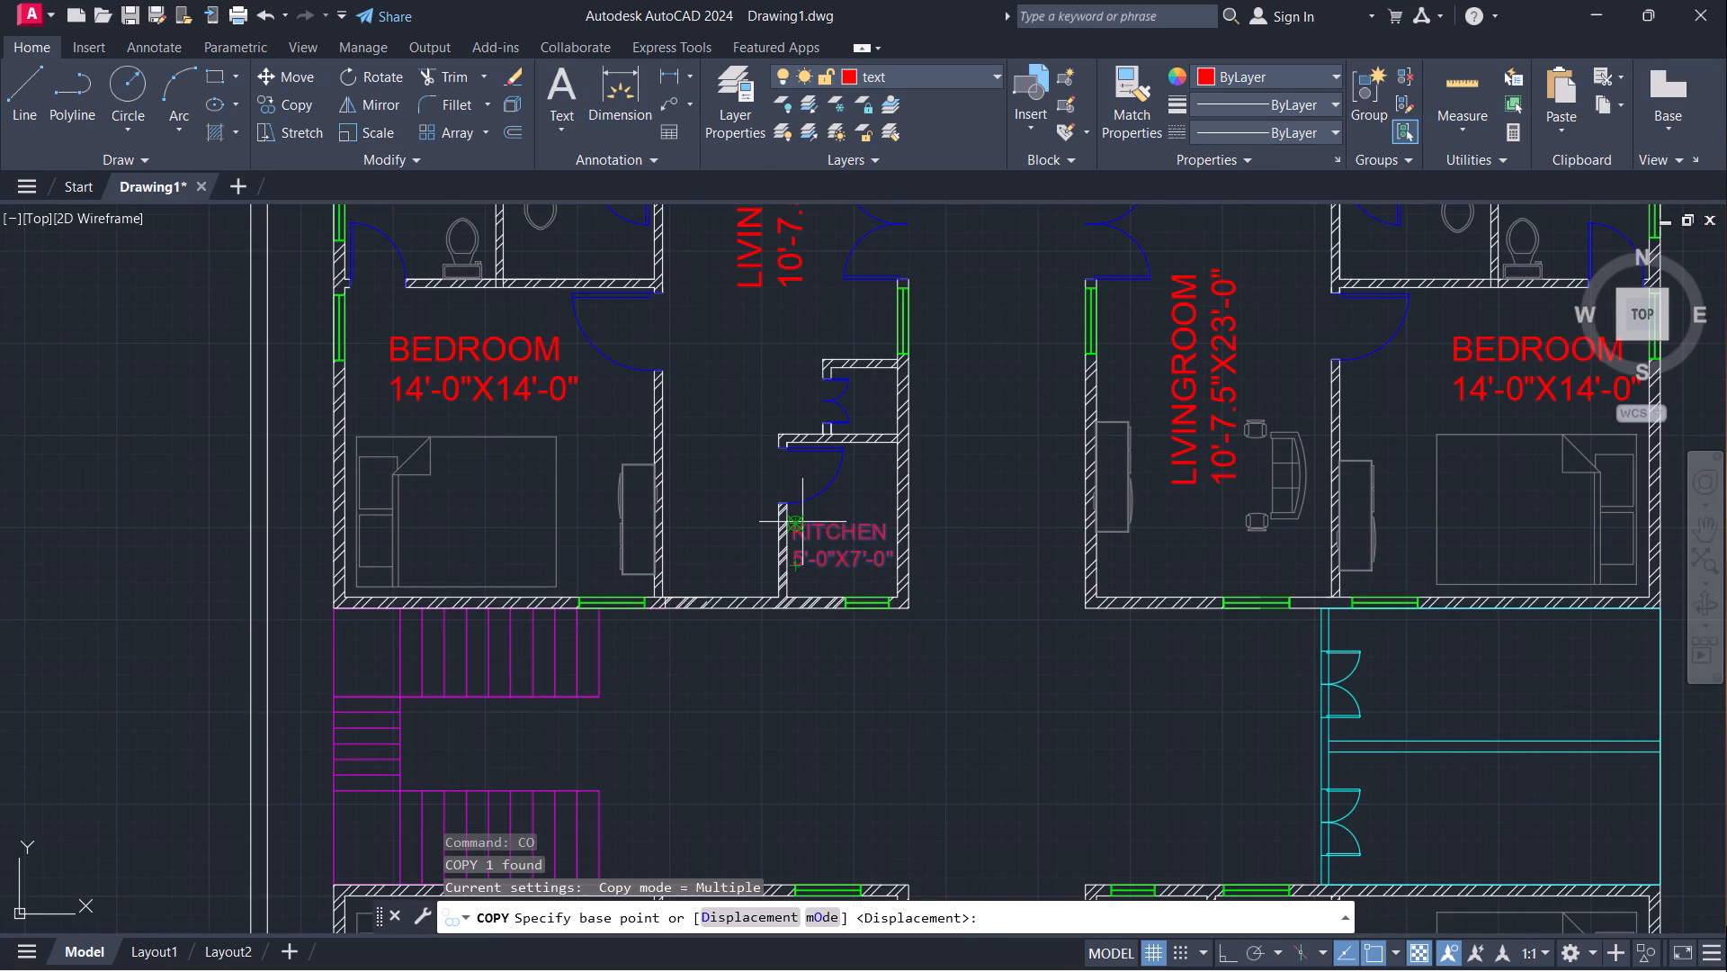
{"action": "left_click", "coordinate": [799, 526]}
{"action": "scroll", "coordinate": [908, 498], "scroll_direction": "down", "scroll_amount": 2}
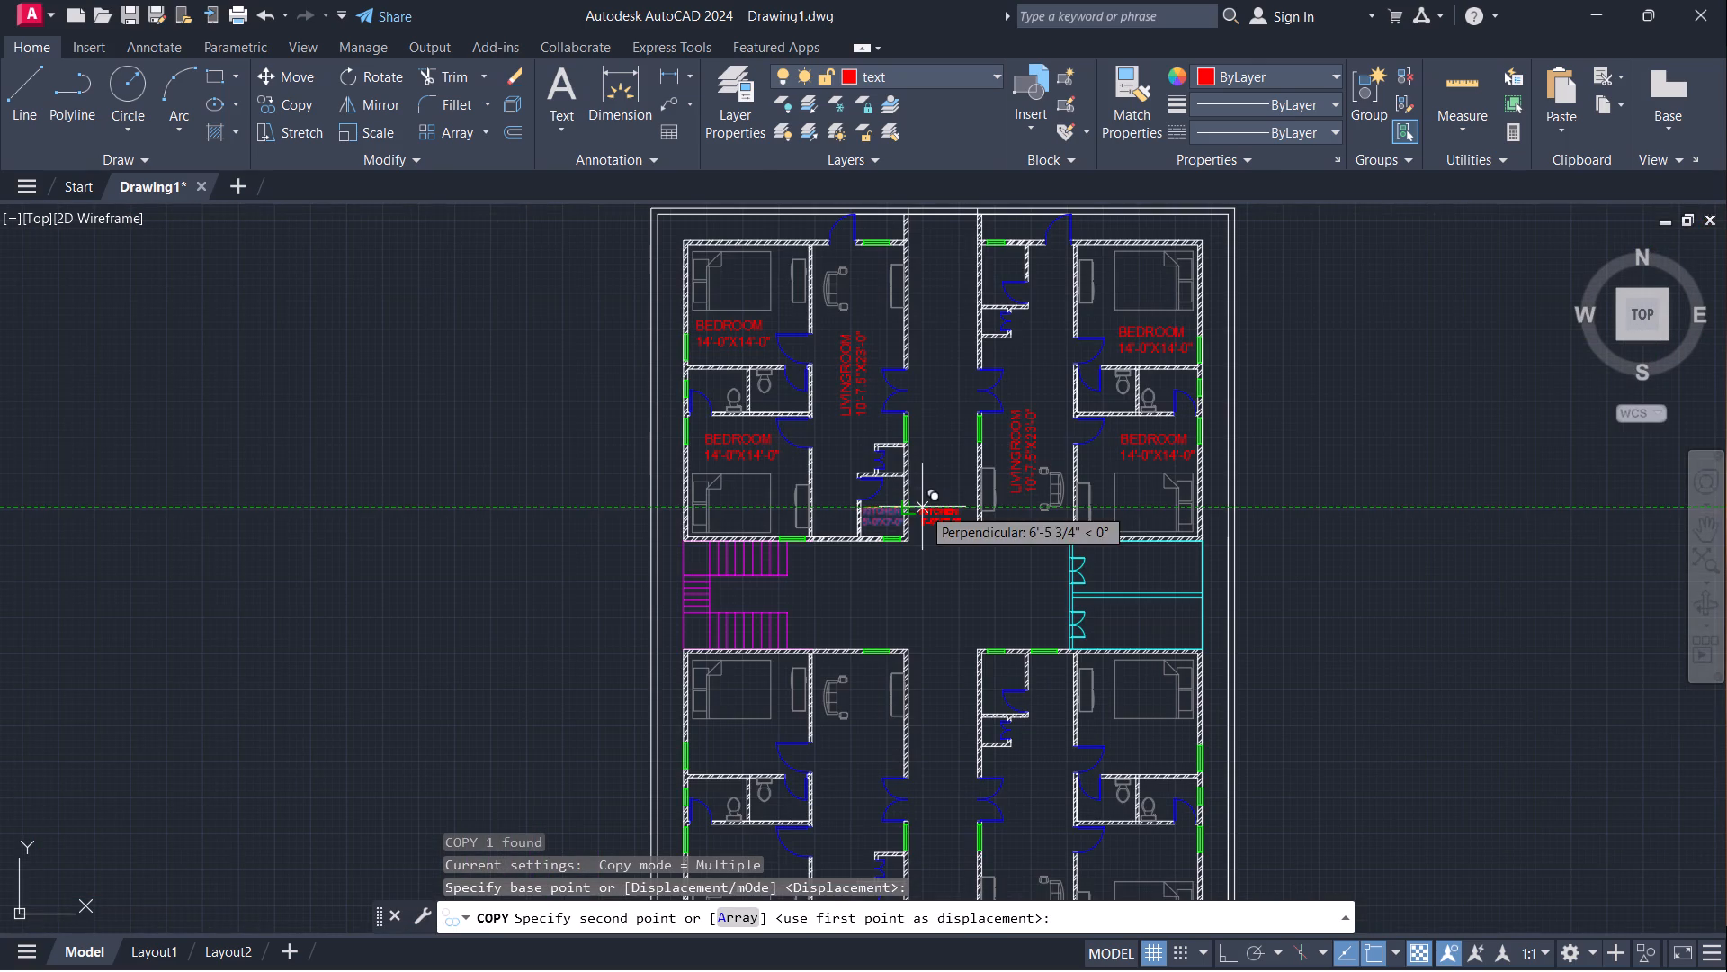
{"action": "scroll", "coordinate": [1000, 244], "scroll_direction": "up", "scroll_amount": 3}
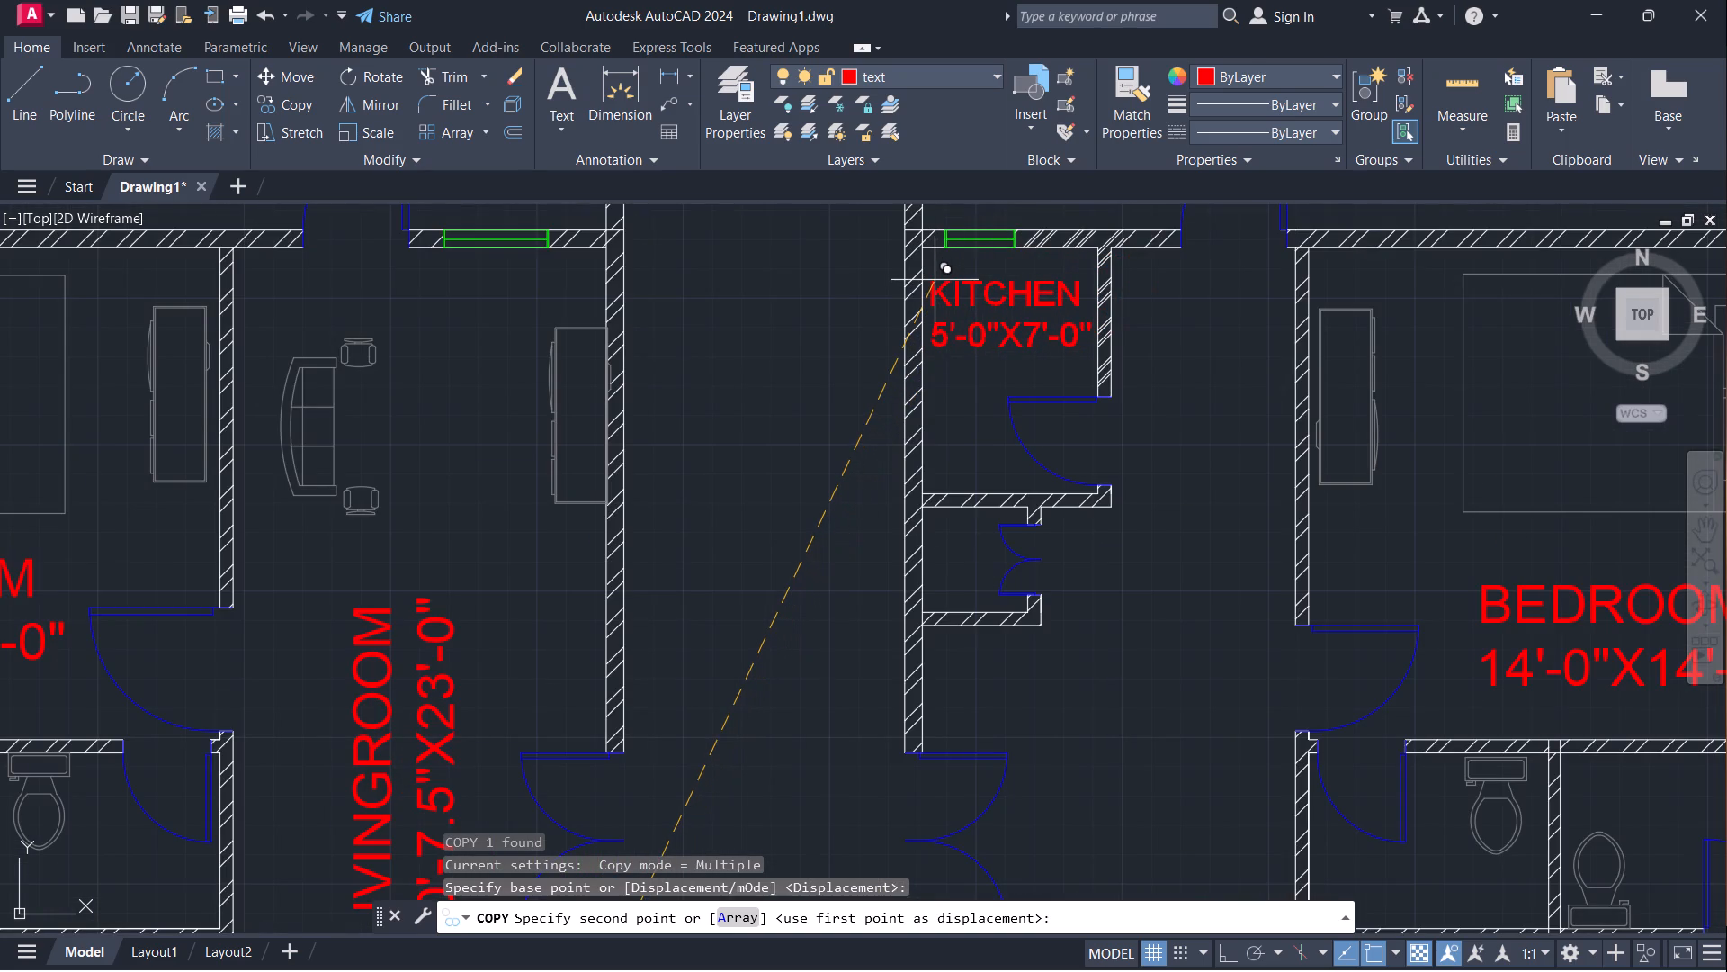
{"action": "left_click", "coordinate": [935, 280]}
{"action": "scroll", "coordinate": [961, 450], "scroll_direction": "down", "scroll_amount": 1}
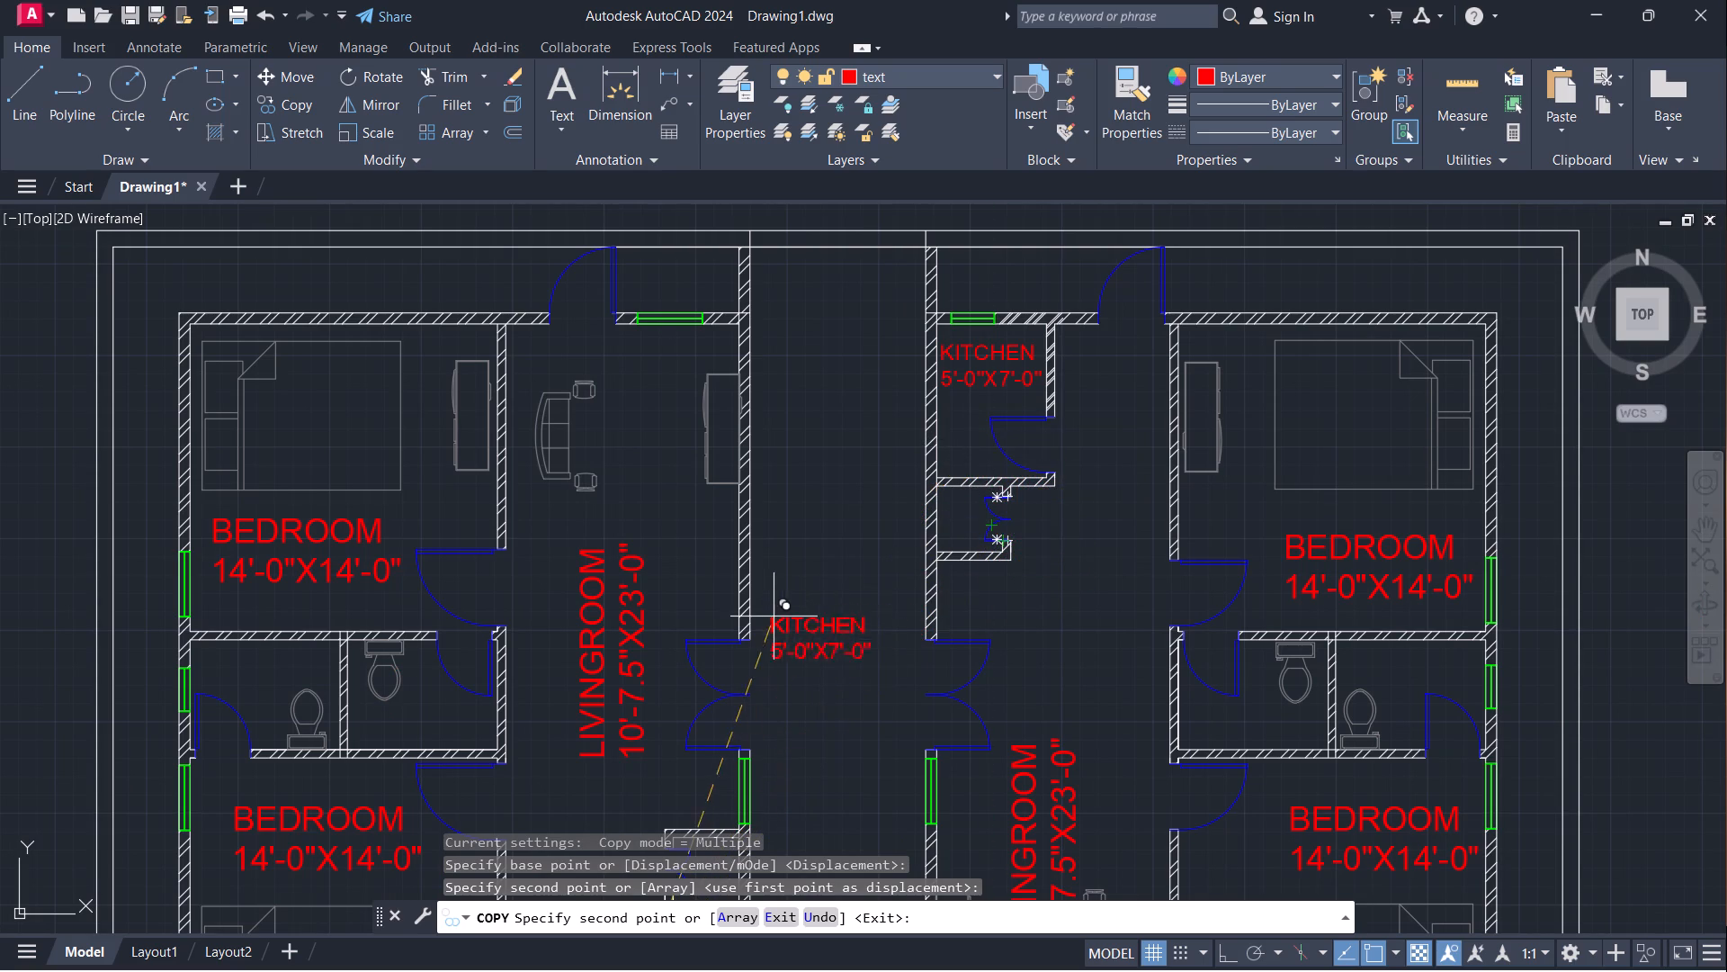
{"action": "middle_click_drag", "start_coordinate": [780, 633], "coordinate": [901, 454]}
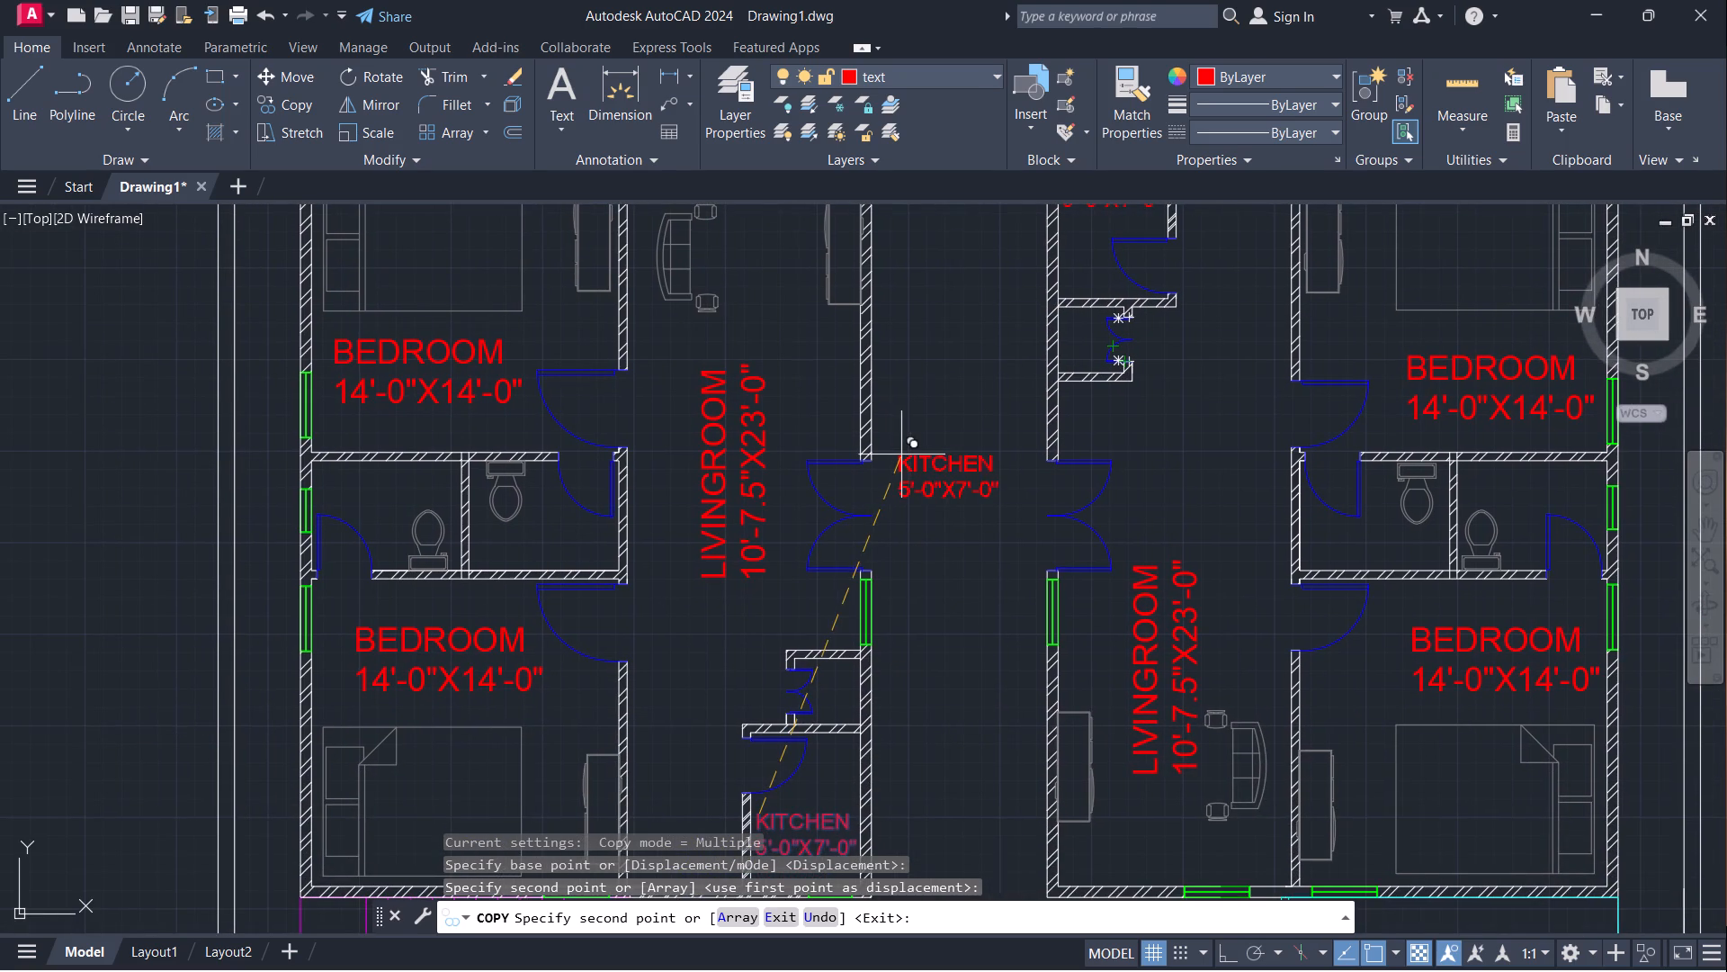
{"action": "scroll", "coordinate": [944, 531], "scroll_direction": "down", "scroll_amount": 1}
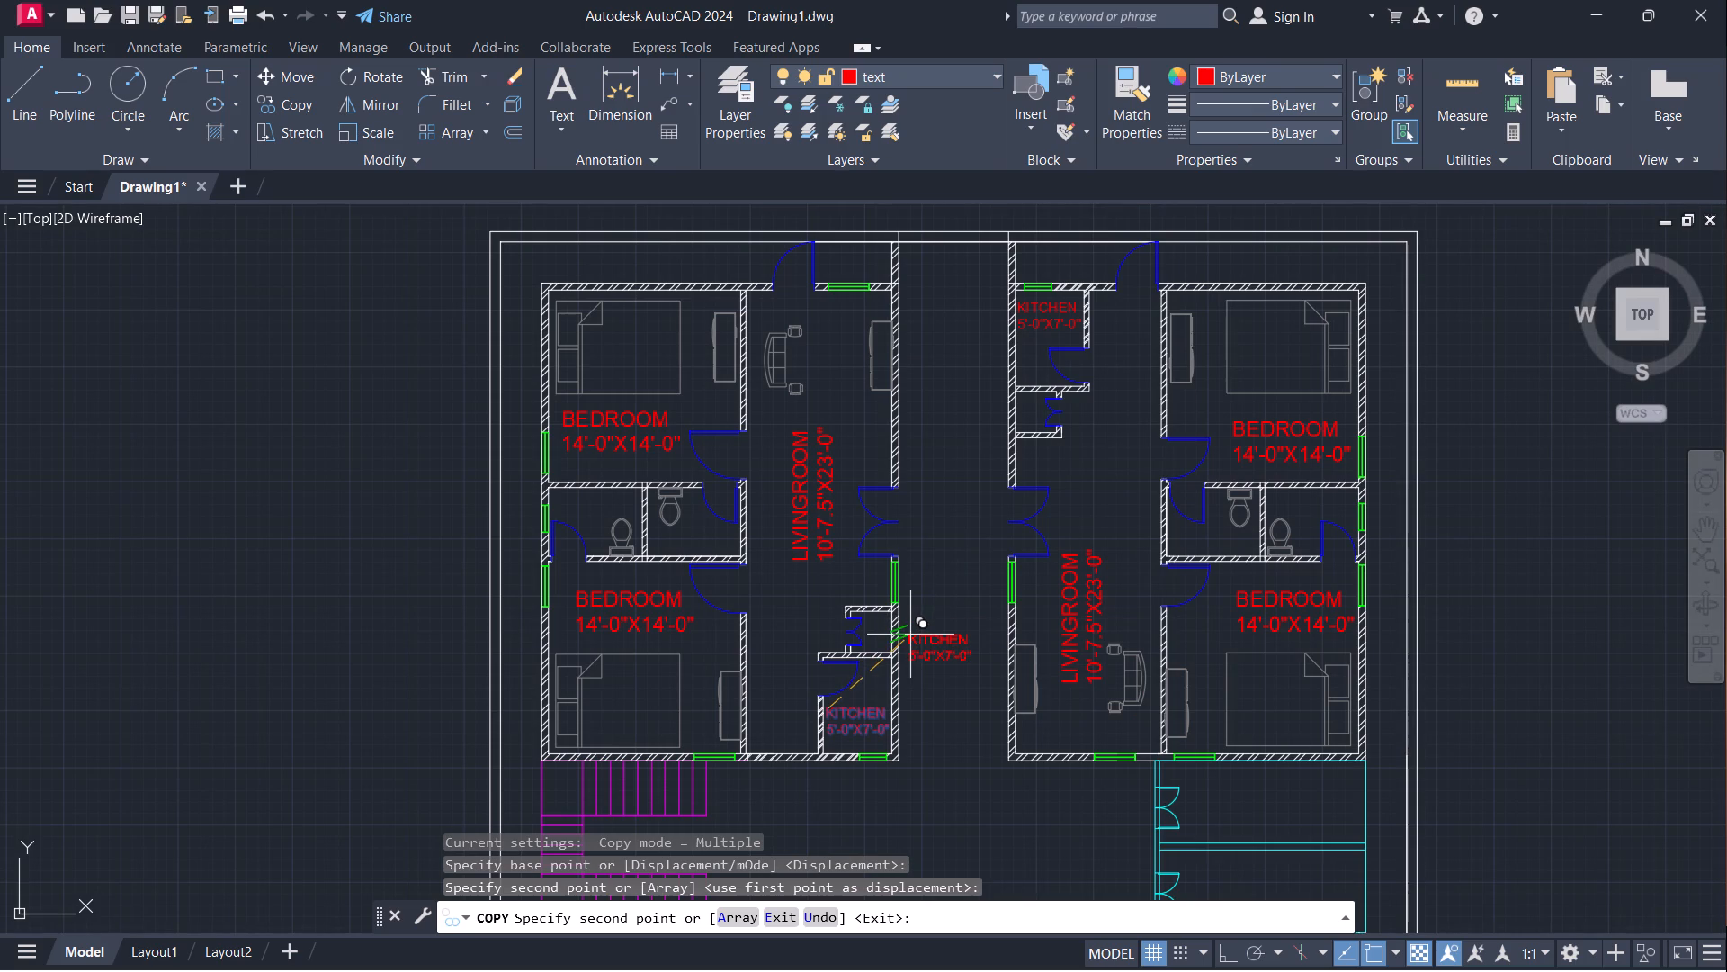
{"action": "key", "text": "Escape"}
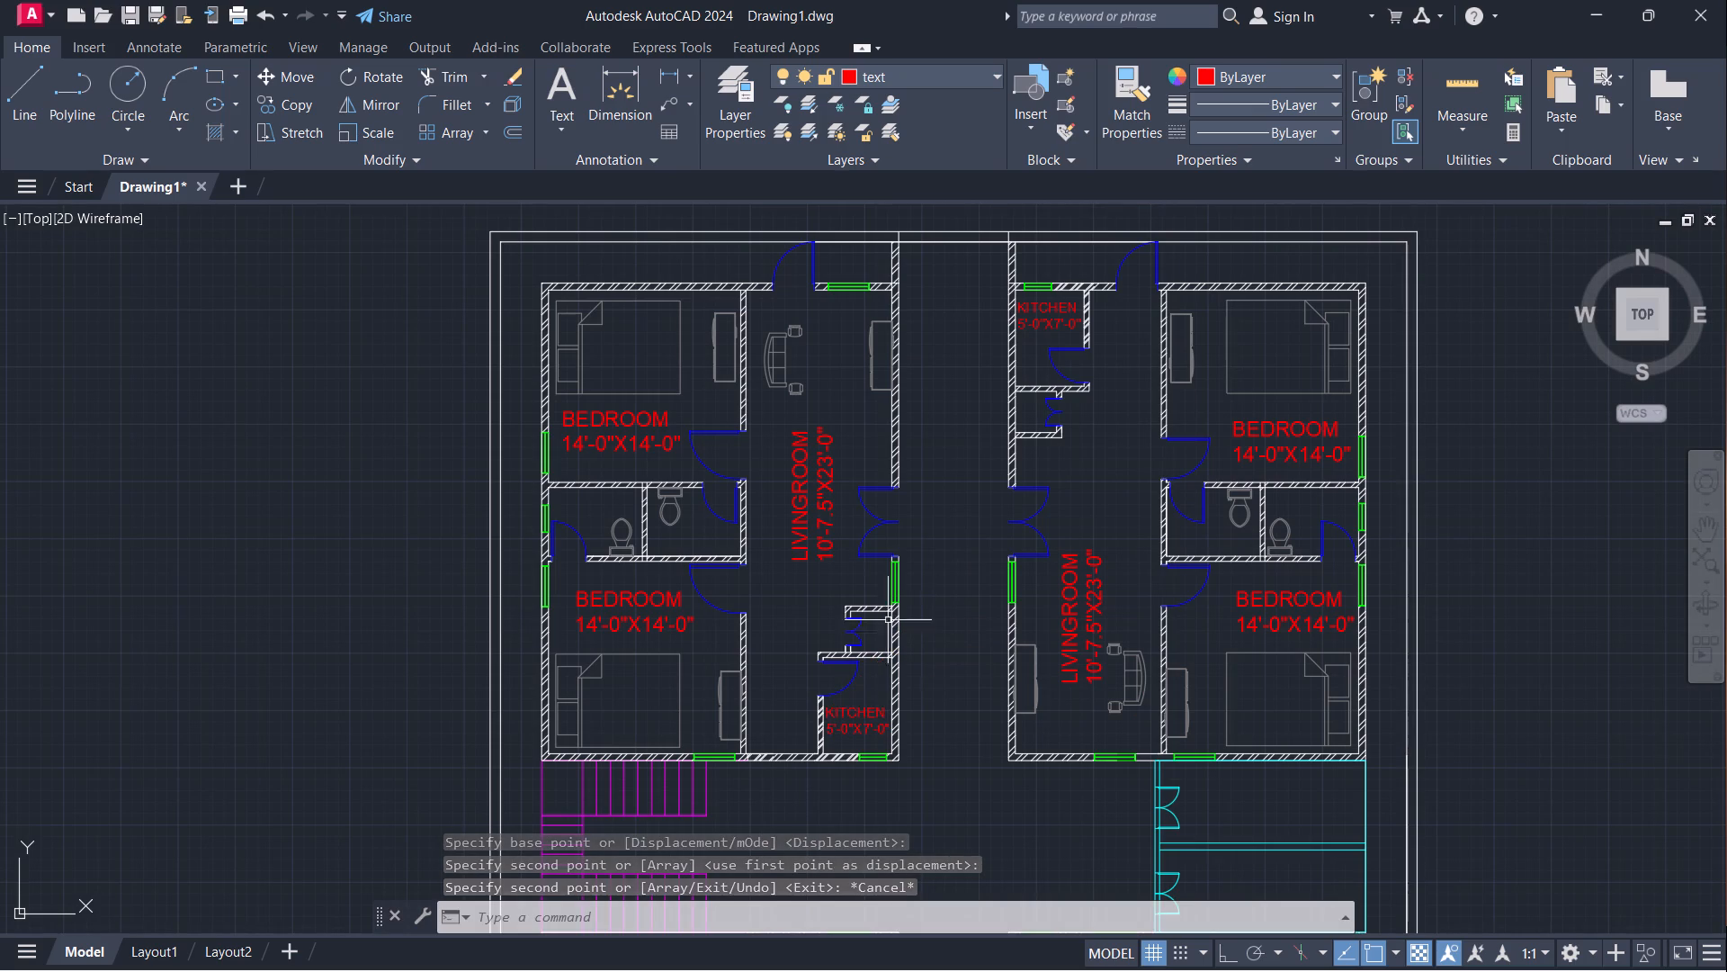
Start a multiline text label reading T&B in the left-hand bathroom between the upper-left apartment's two bedrooms.
{"action": "scroll", "coordinate": [539, 469], "scroll_direction": "up", "scroll_amount": 2}
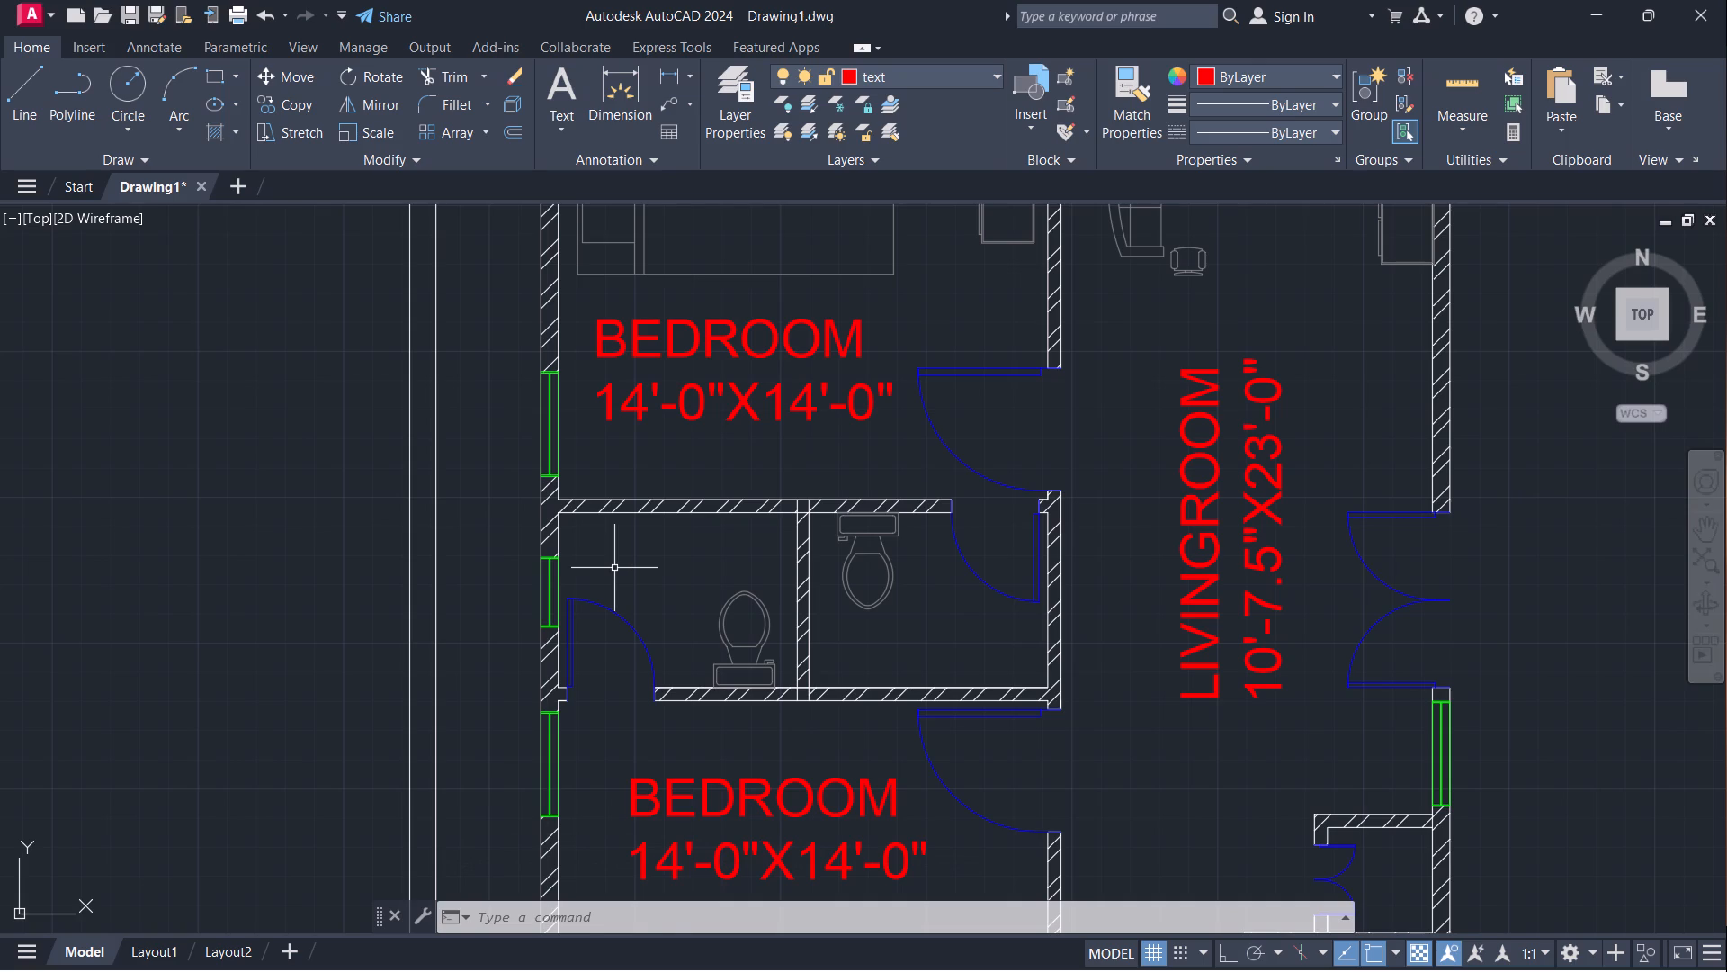
{"action": "left_click", "coordinate": [614, 566]}
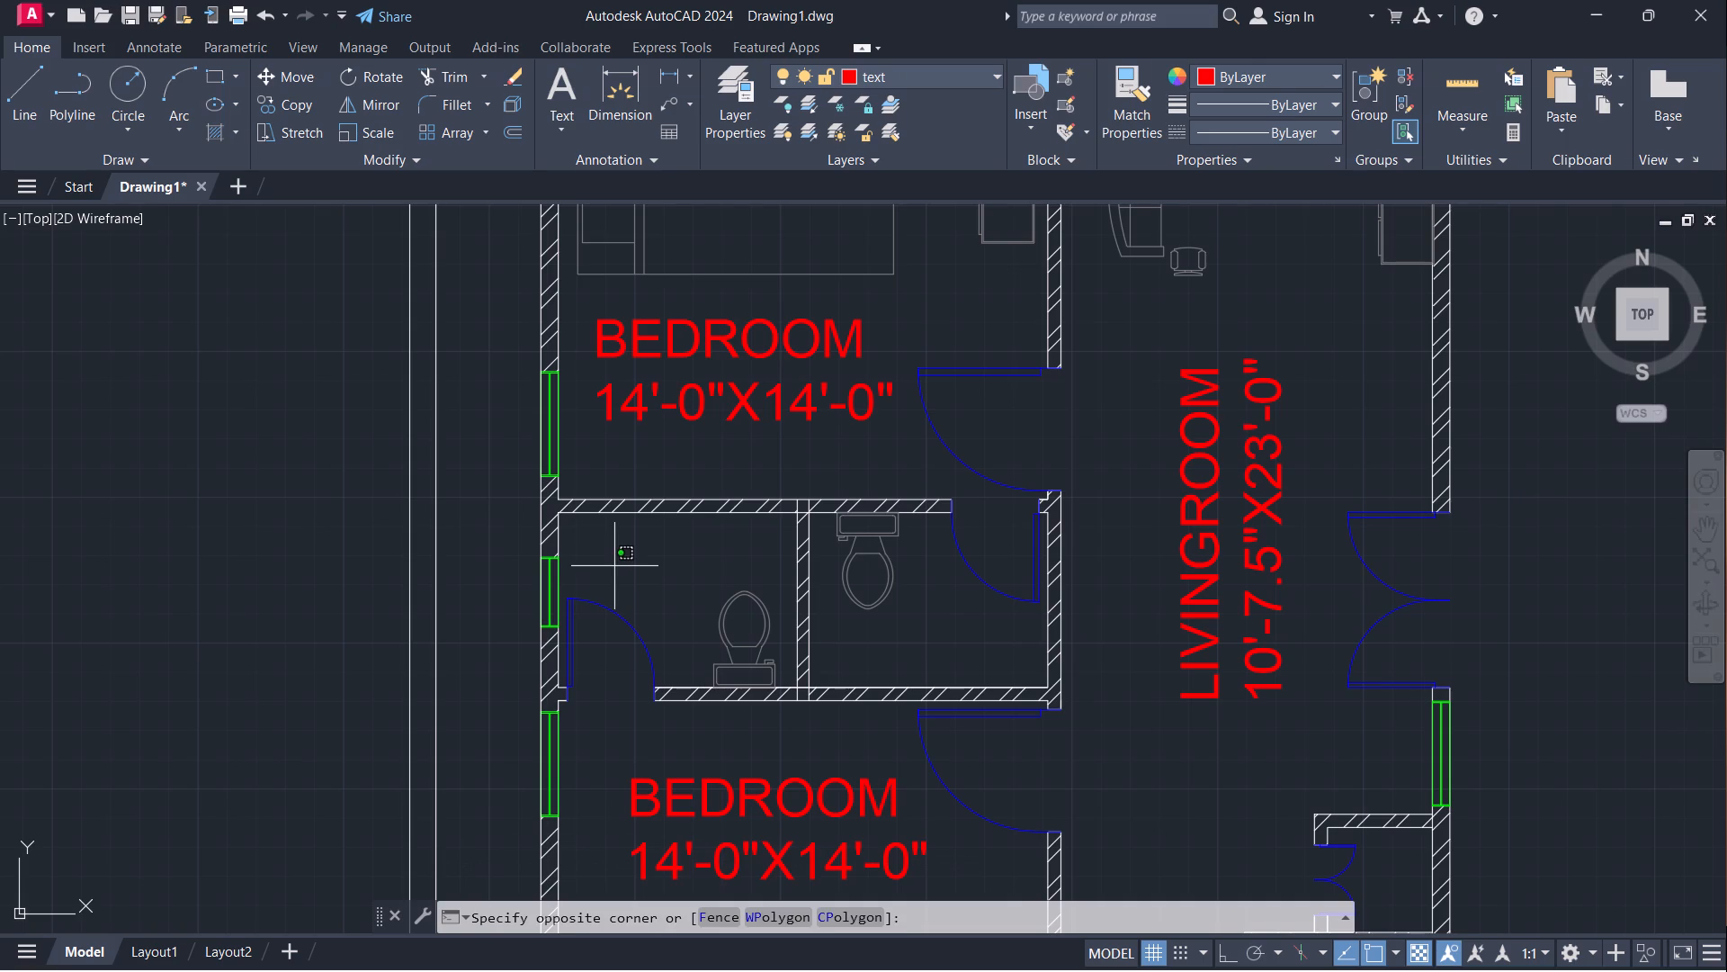
{"action": "key", "text": "Escape"}
{"action": "key", "text": "m"}
{"action": "key", "text": "t"}
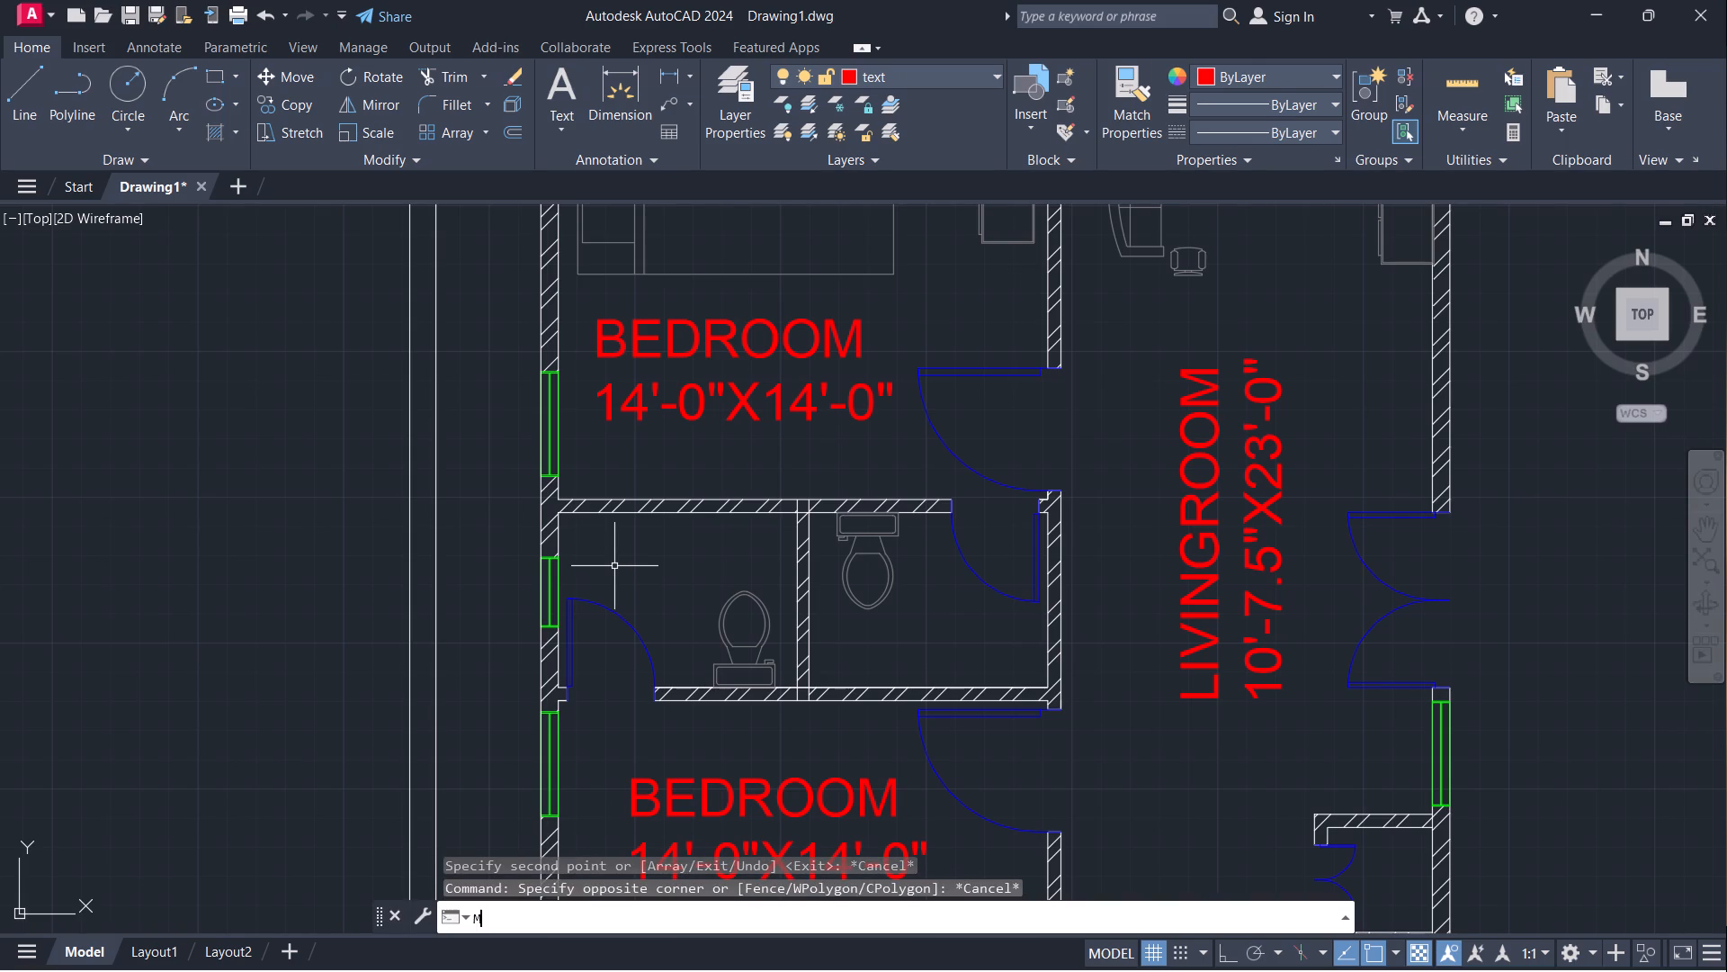
{"action": "key", "text": "Return"}
{"action": "left_click", "coordinate": [614, 566]}
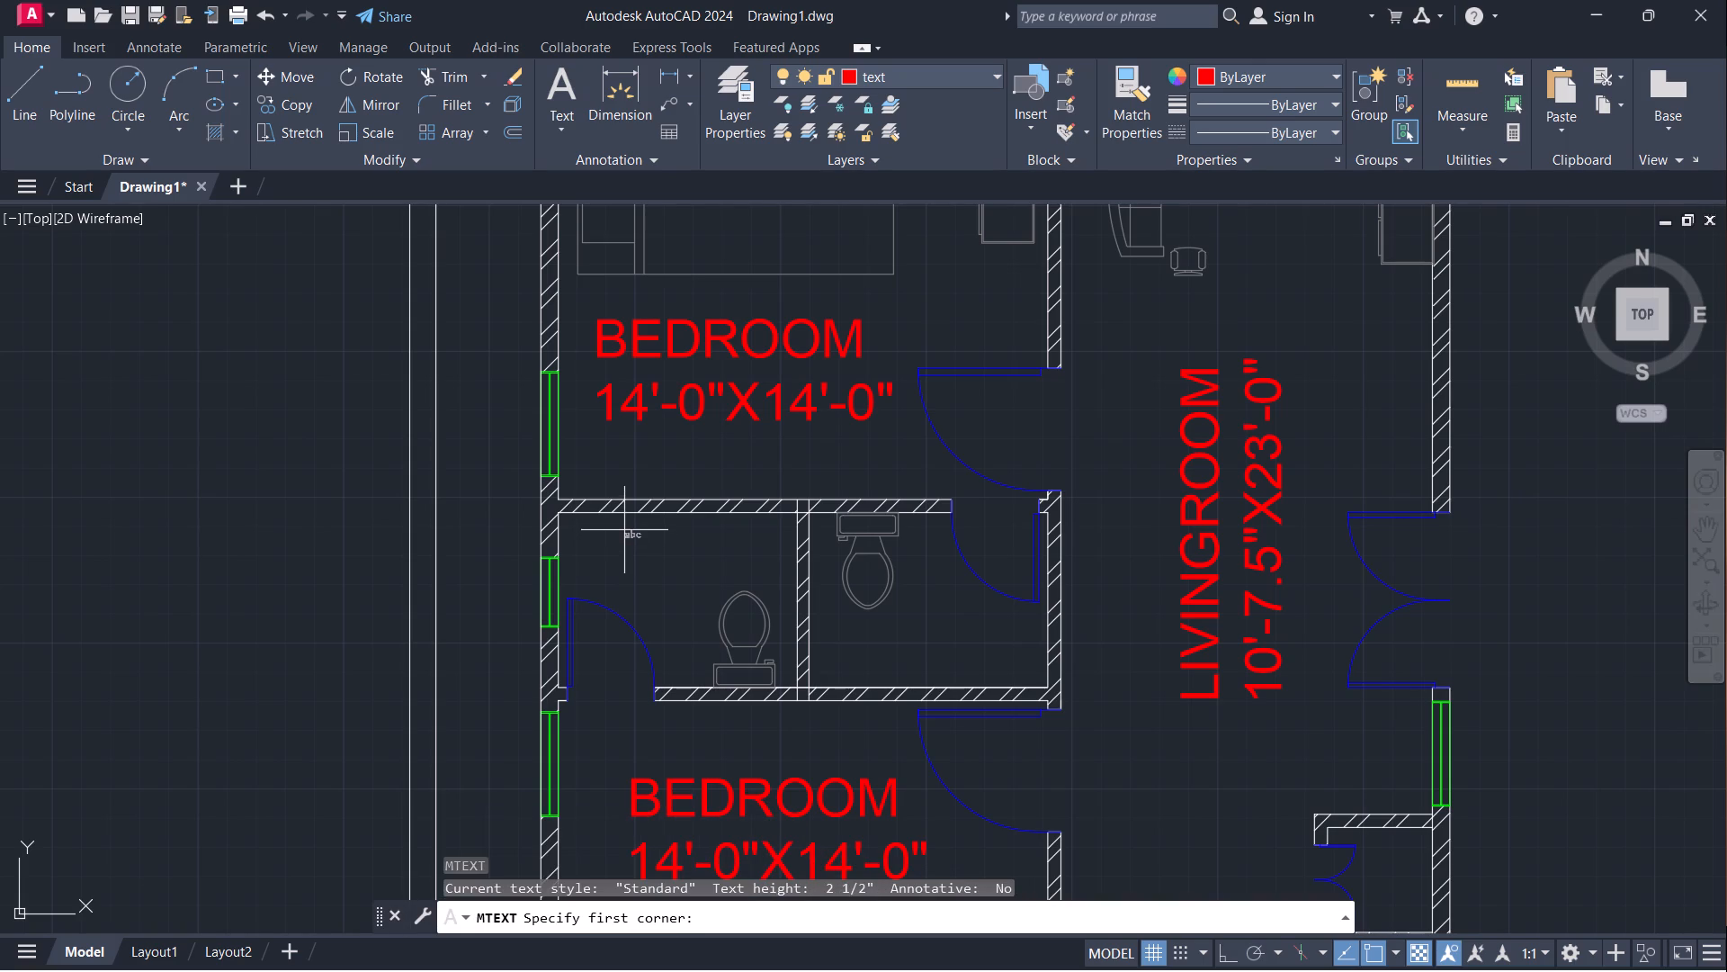
{"action": "left_click", "coordinate": [599, 573]}
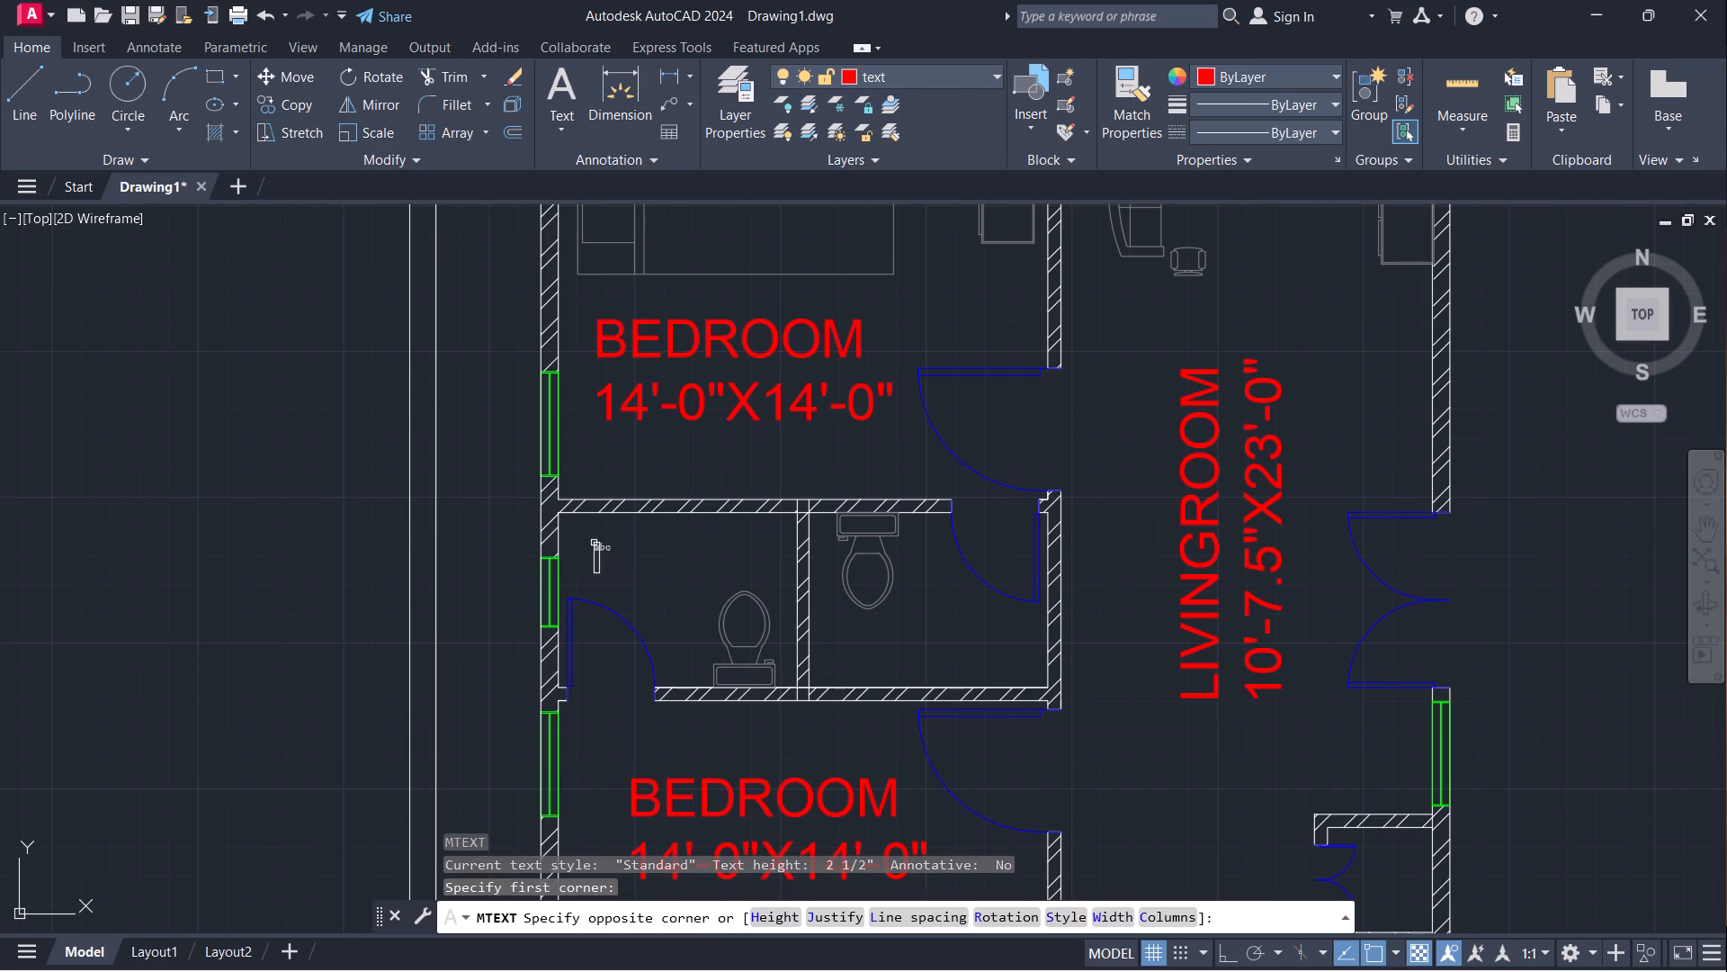
{"action": "left_click", "coordinate": [594, 543]}
{"action": "key", "text": "t"}
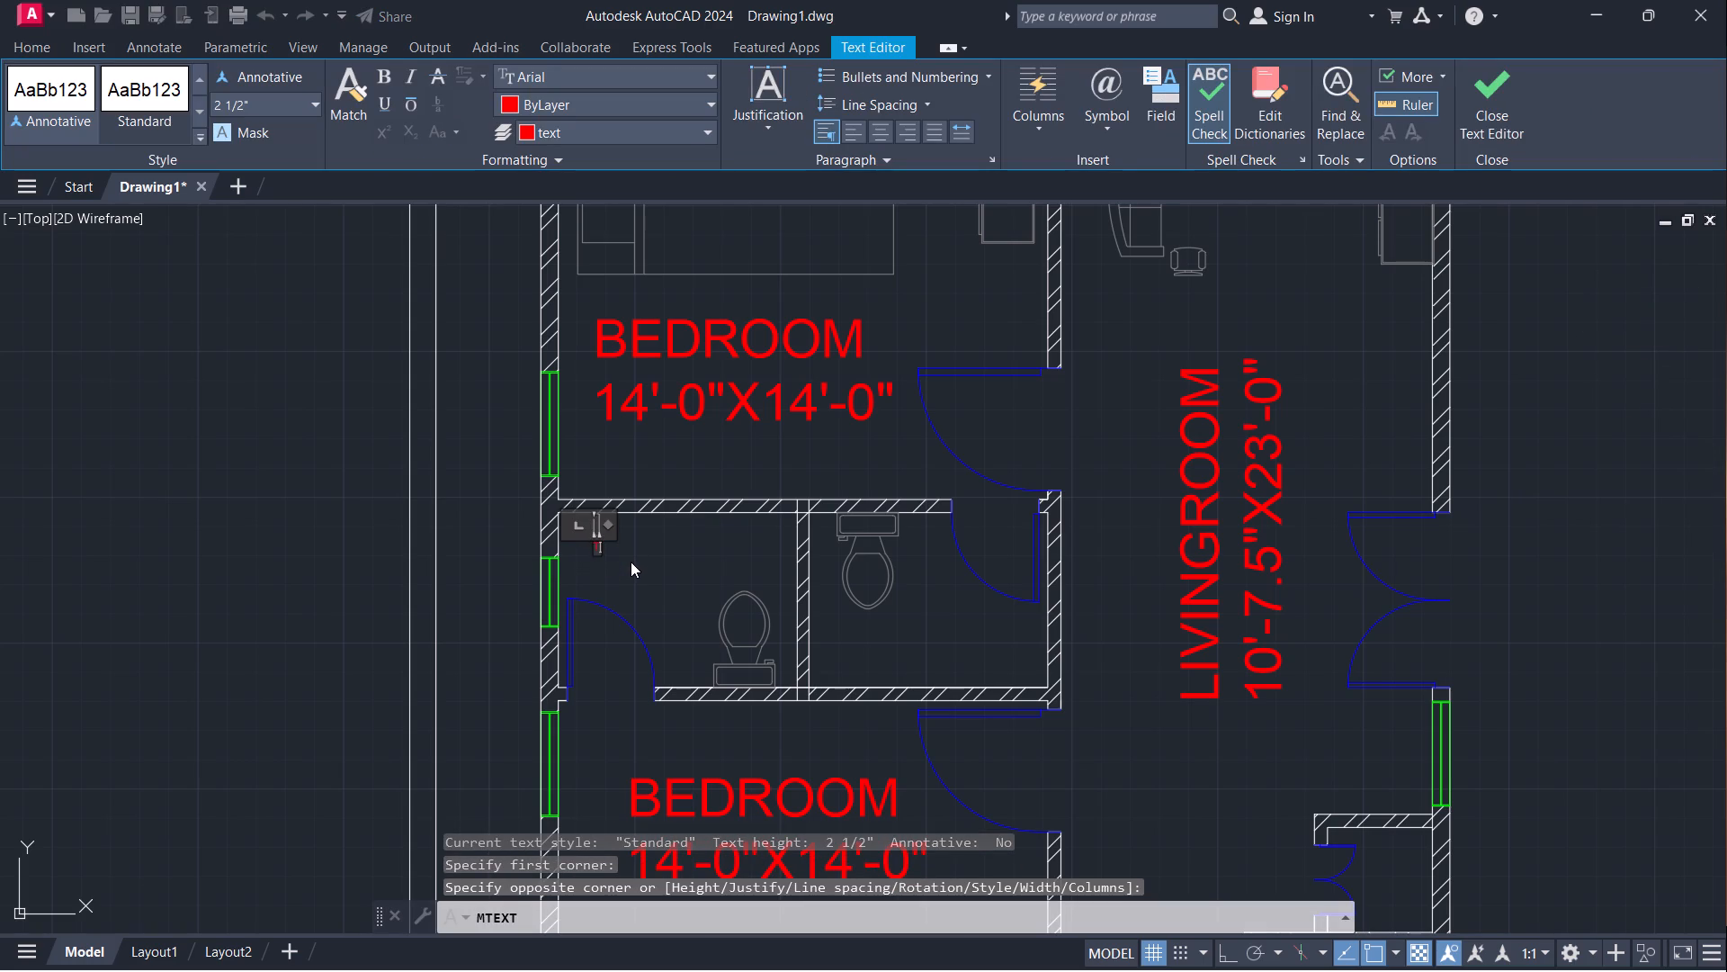
{"action": "key", "text": "space"}
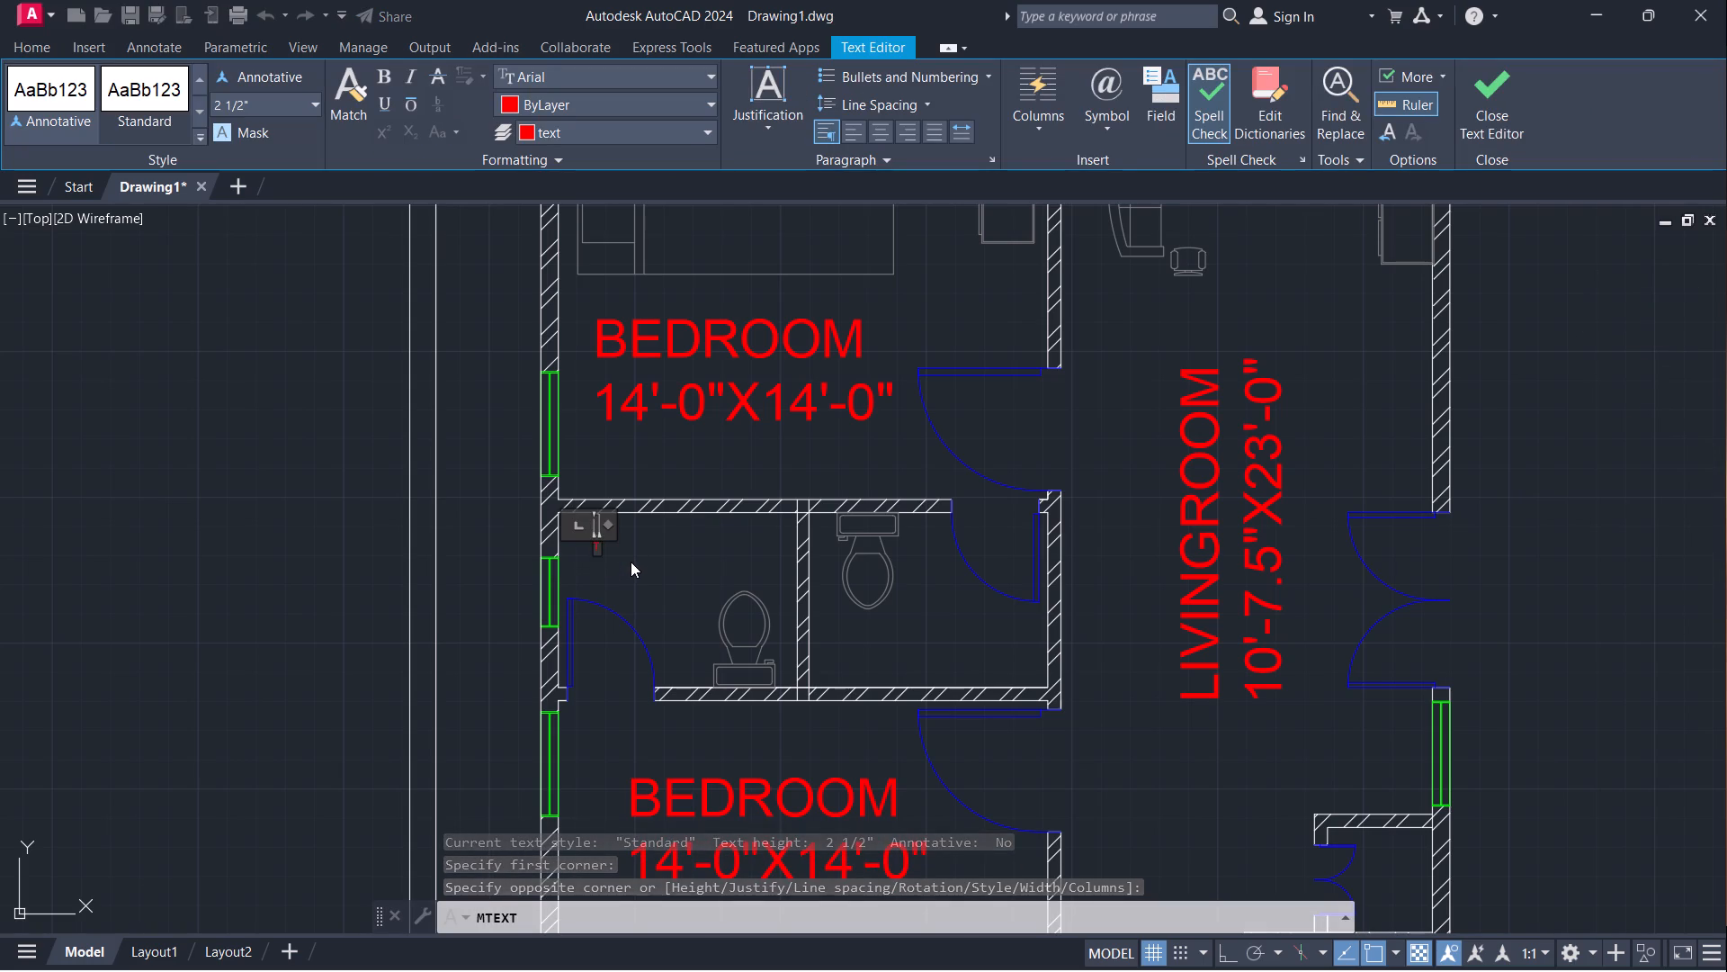
{"action": "key", "text": "BackSpace"}
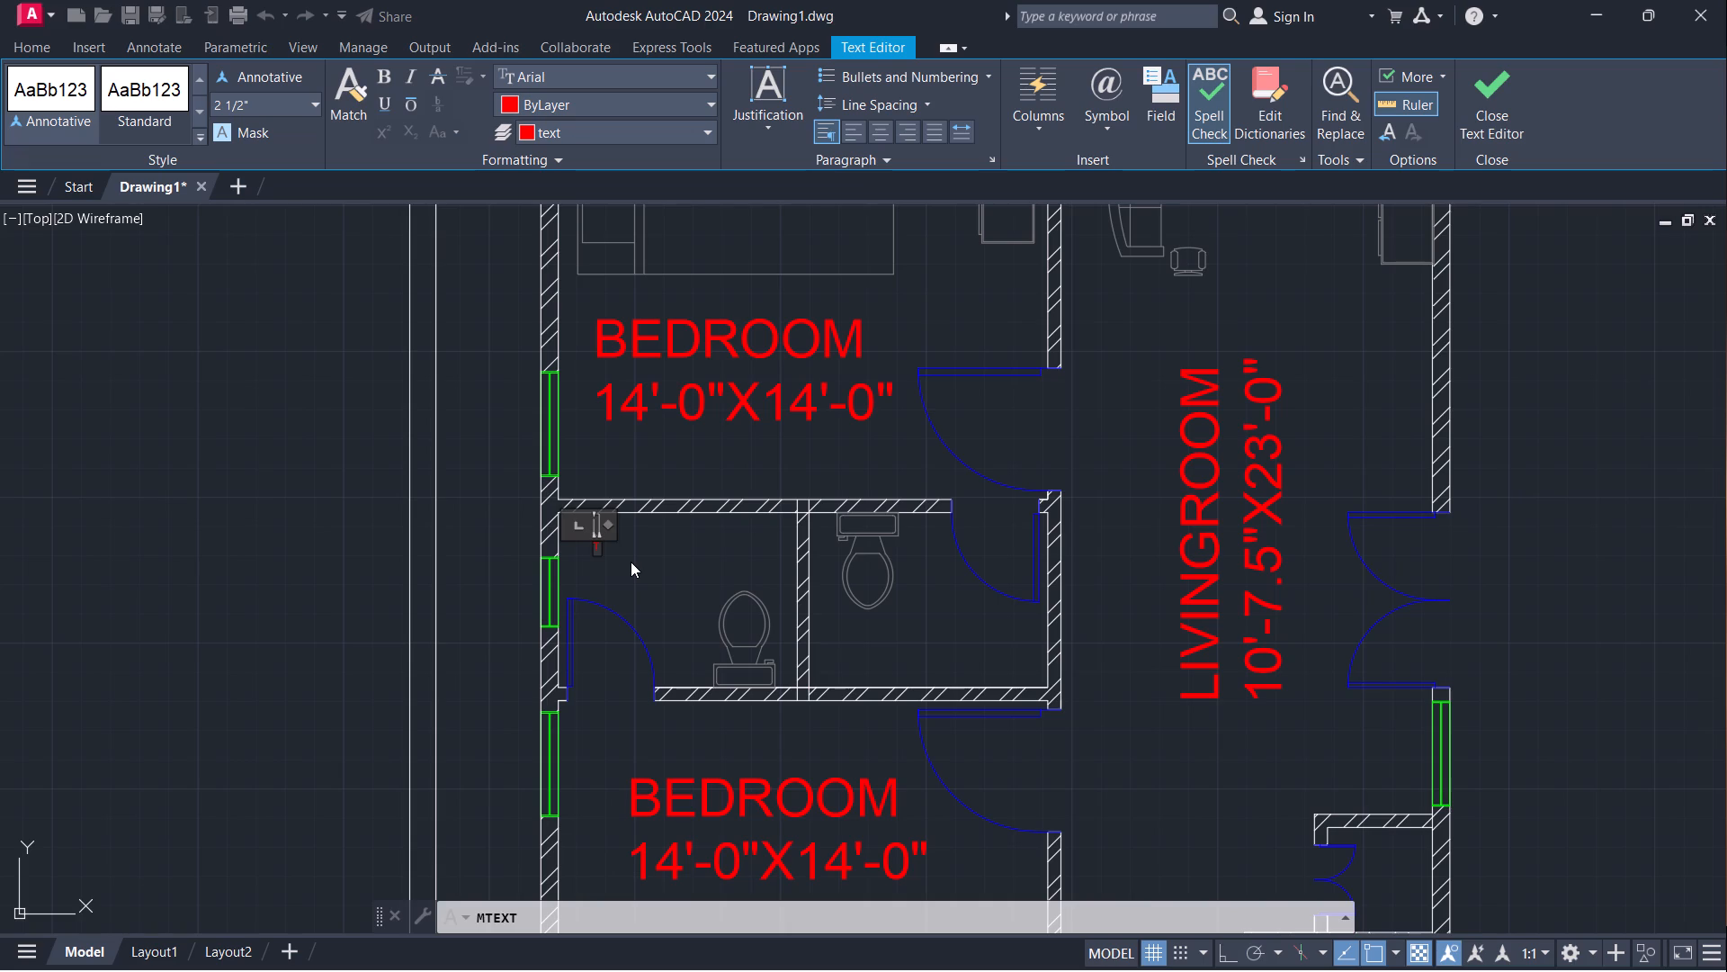
{"action": "key", "text": "ctrl+7"}
{"action": "key", "text": "b"}
{"action": "key", "text": "BackSpace"}
{"action": "key", "text": "shift+ampersand"}
{"action": "key", "text": "b"}
{"action": "key", "text": "Return"}
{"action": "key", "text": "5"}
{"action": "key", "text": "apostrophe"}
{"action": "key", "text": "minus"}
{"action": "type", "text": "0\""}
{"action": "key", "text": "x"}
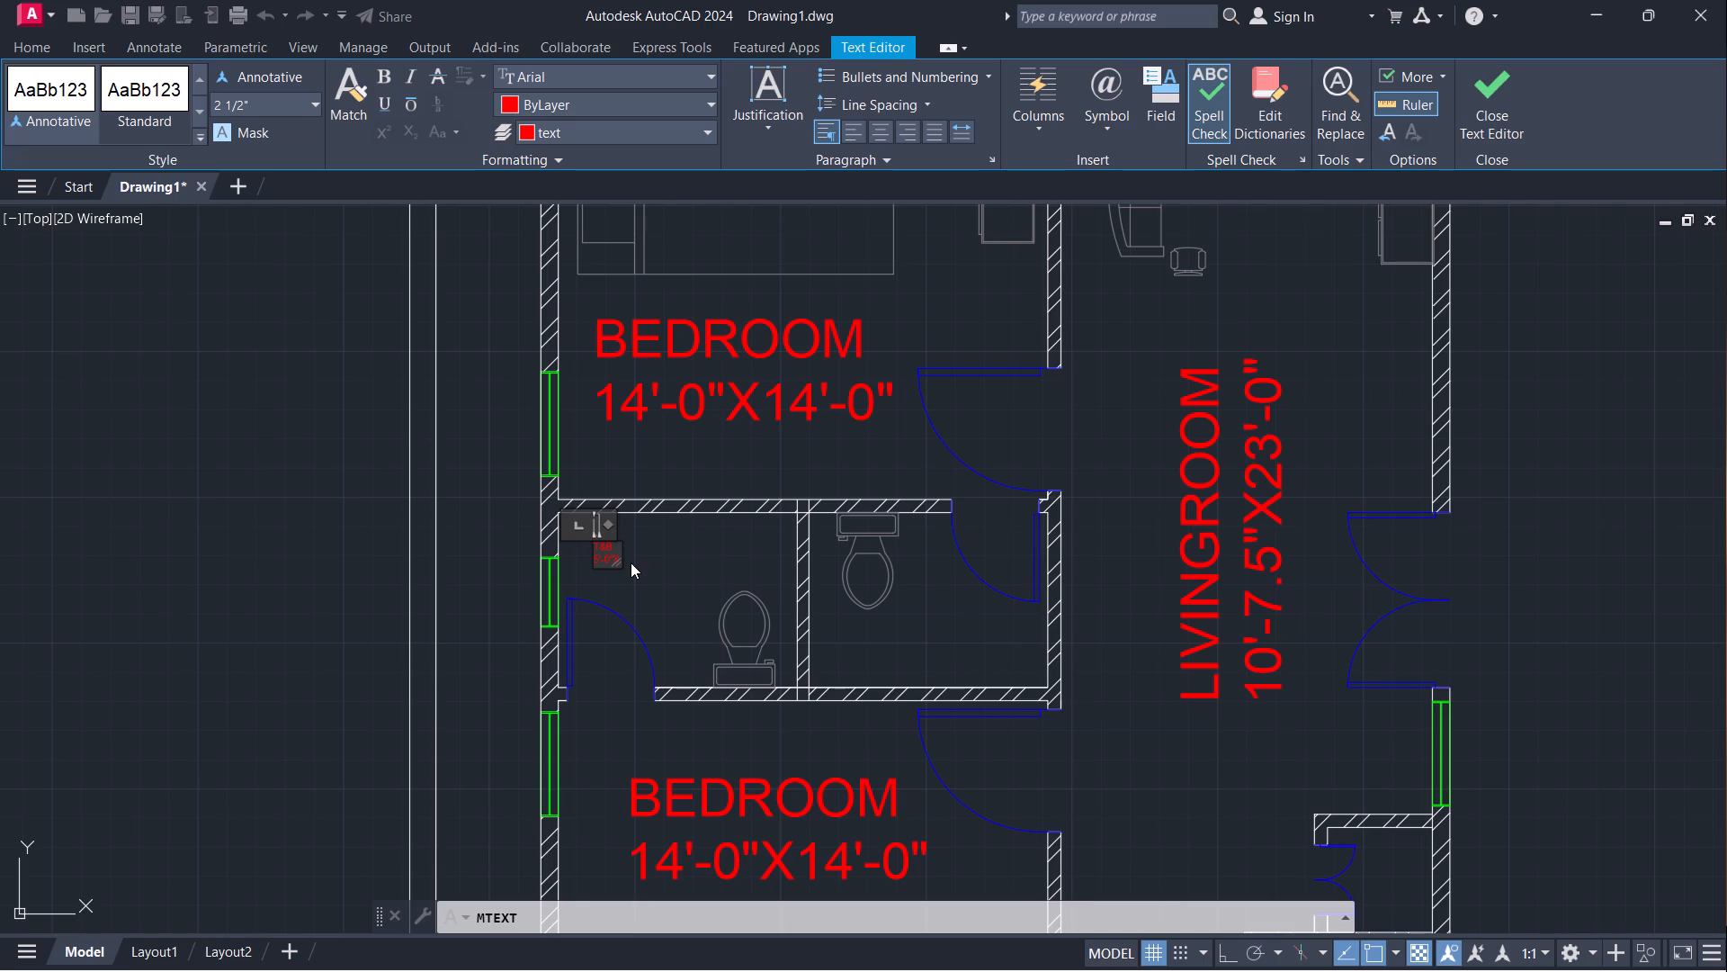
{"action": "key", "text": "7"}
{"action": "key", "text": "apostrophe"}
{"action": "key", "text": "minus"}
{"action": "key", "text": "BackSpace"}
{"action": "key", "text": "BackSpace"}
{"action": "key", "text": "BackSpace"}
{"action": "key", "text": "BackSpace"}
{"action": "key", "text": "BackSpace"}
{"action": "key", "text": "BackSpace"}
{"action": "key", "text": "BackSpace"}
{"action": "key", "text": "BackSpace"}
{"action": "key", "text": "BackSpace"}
Add 7'-0"X5'-0" as the second line of the T&B label and finish the text.
{"action": "key", "text": "7"}
{"action": "key", "text": "apostrophe"}
{"action": "type", "text": "-0\""}
{"action": "key", "text": "x"}
{"action": "key", "text": "5"}
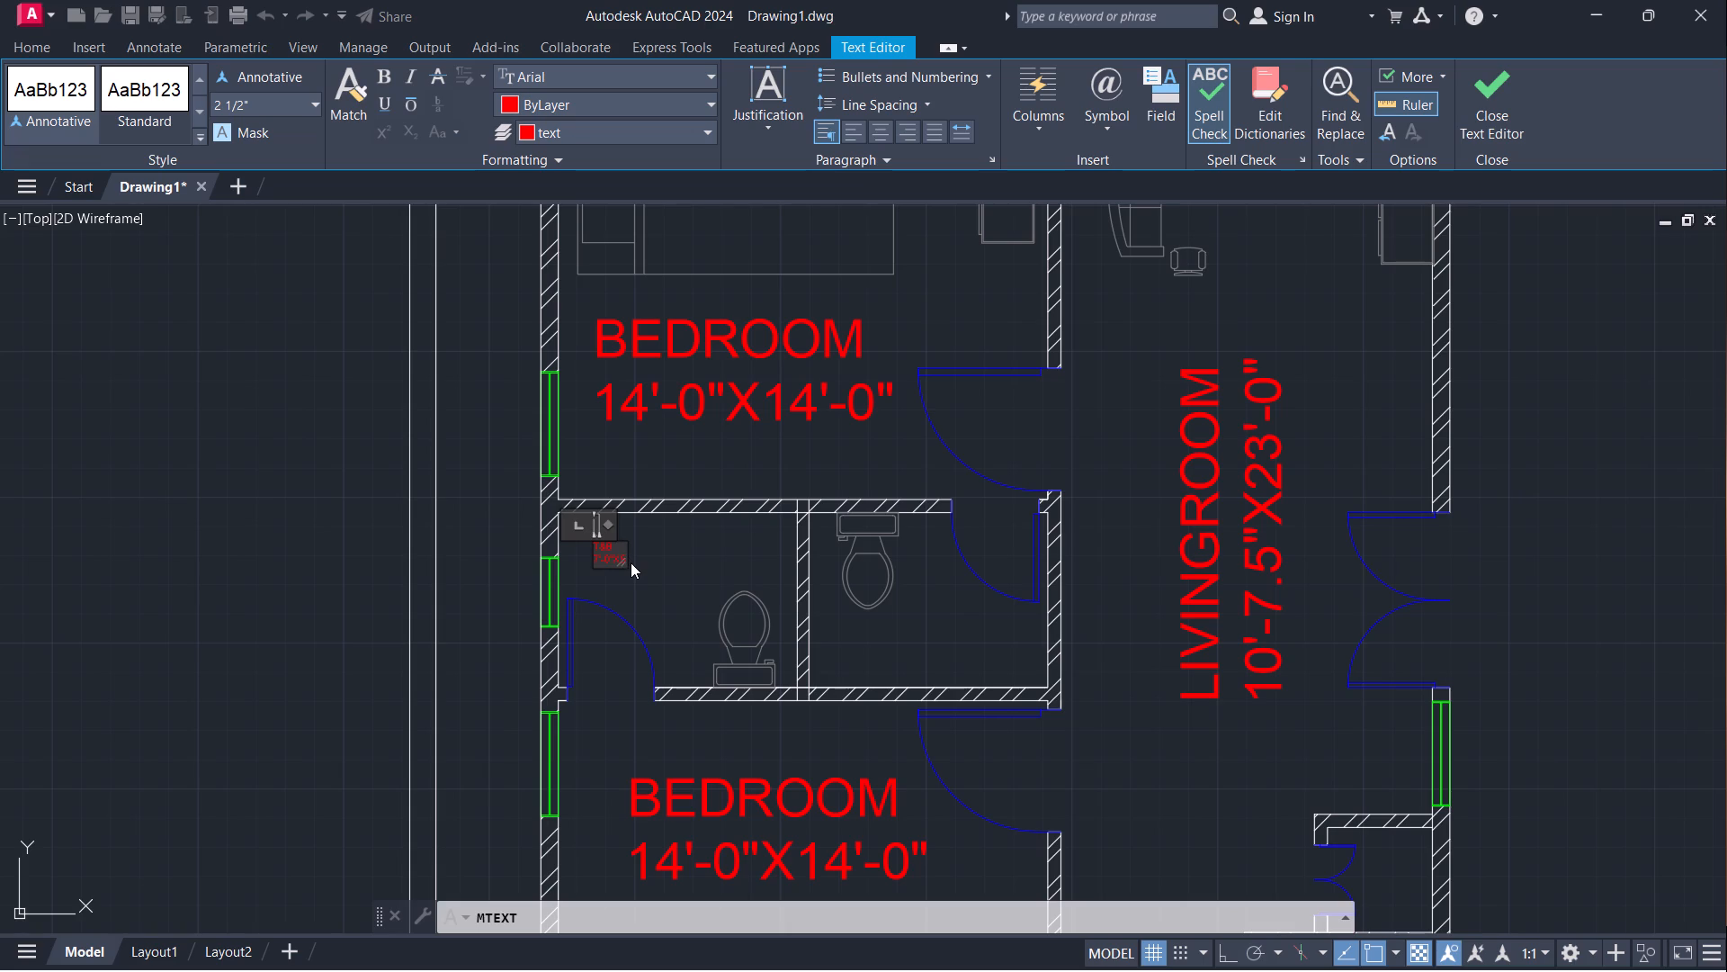
{"action": "key", "text": "apostrophe"}
{"action": "type", "text": "-0"}
{"action": "key", "text": "shift+quotedbl"}
{"action": "key", "text": "Return"}
{"action": "left_click", "coordinate": [687, 578]}
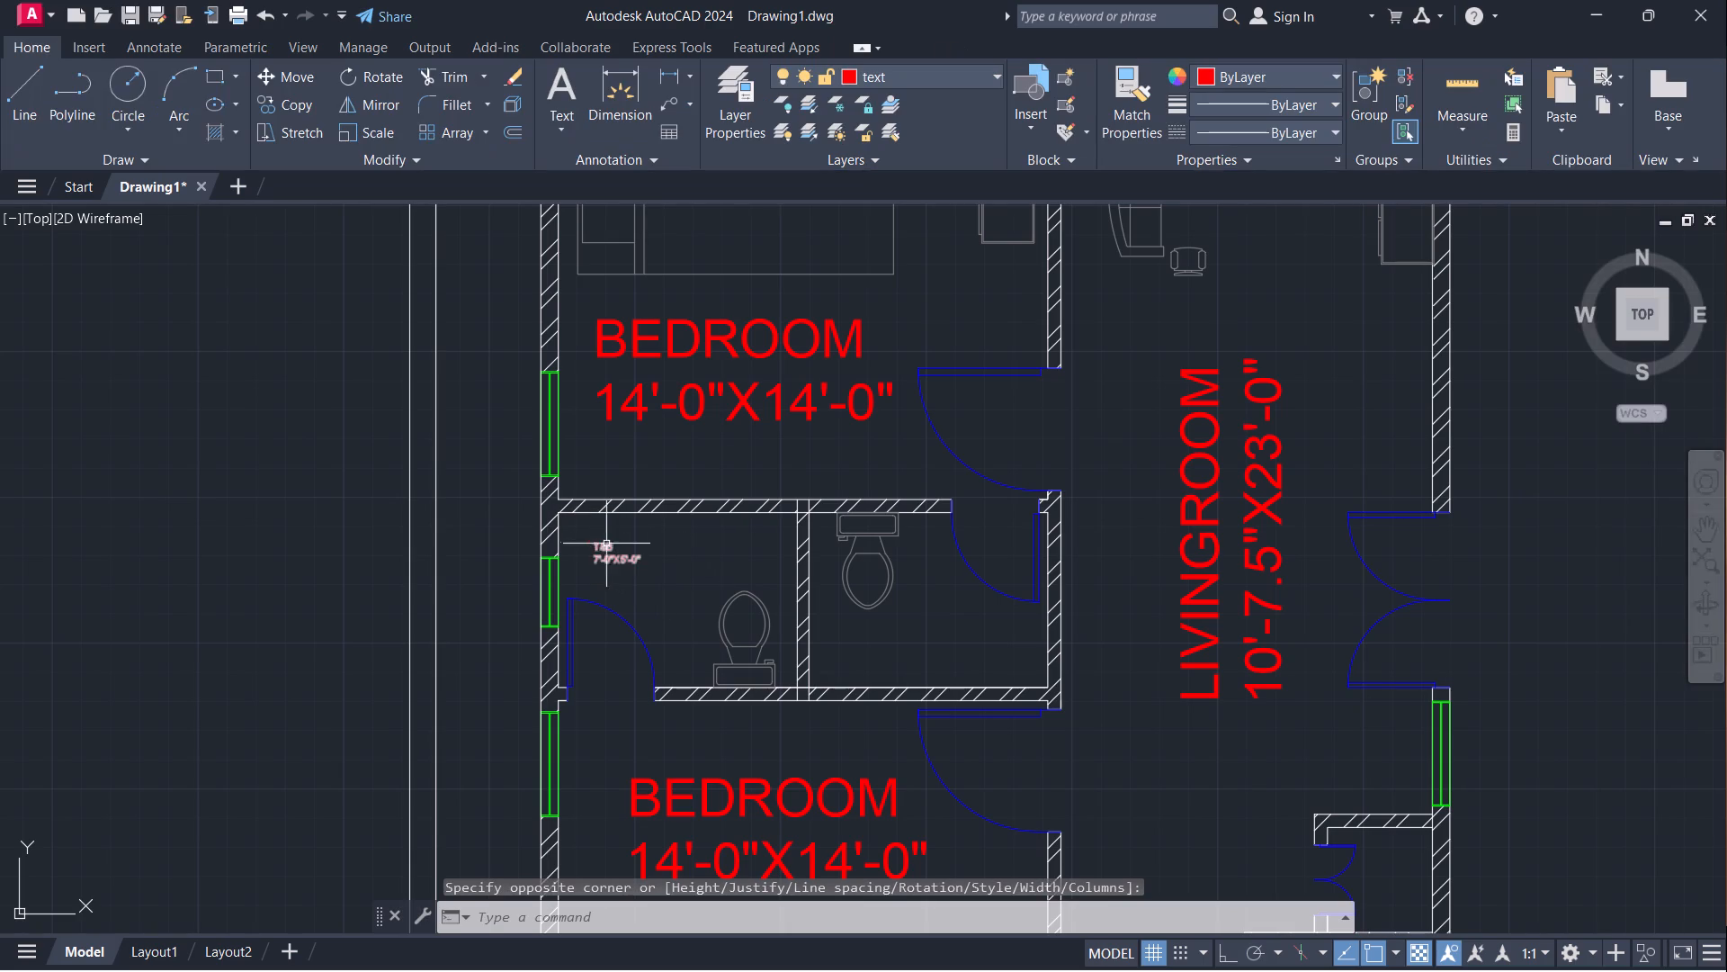
Scale the T&B label up about its upper-left corner until it spans nearly half the bathroom's width.
{"action": "left_click", "coordinate": [590, 541]}
{"action": "left_click", "coordinate": [655, 580]}
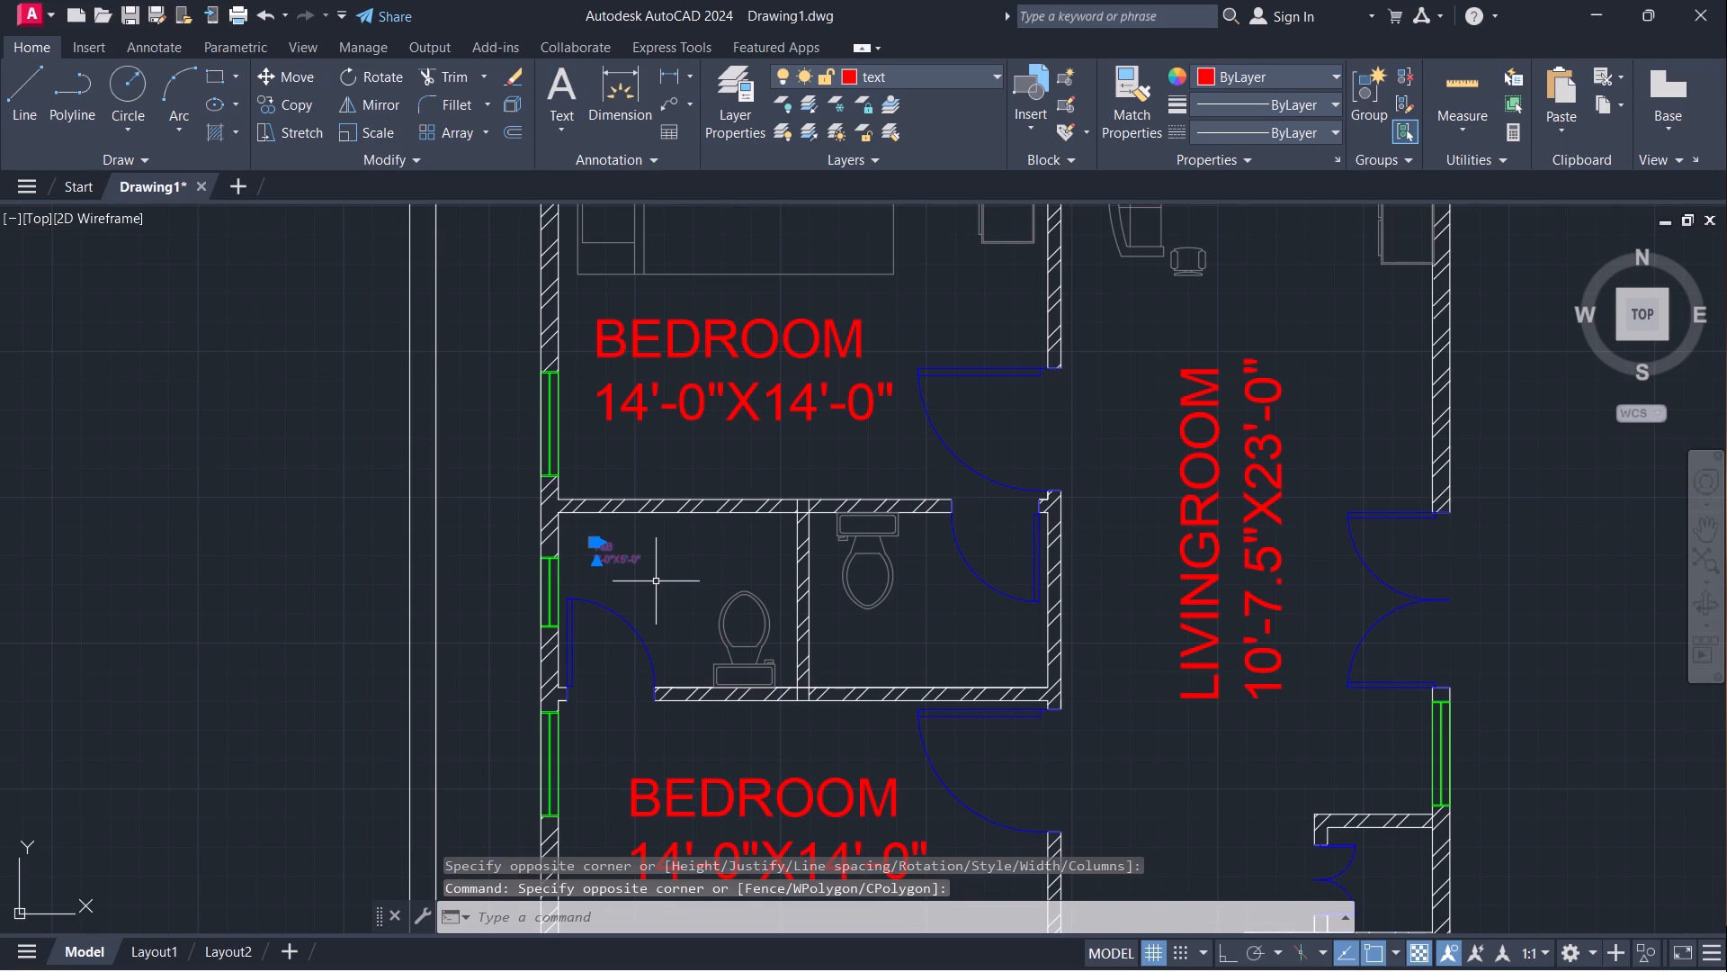
{"action": "type", "text": "SC"}
{"action": "key", "text": "Return"}
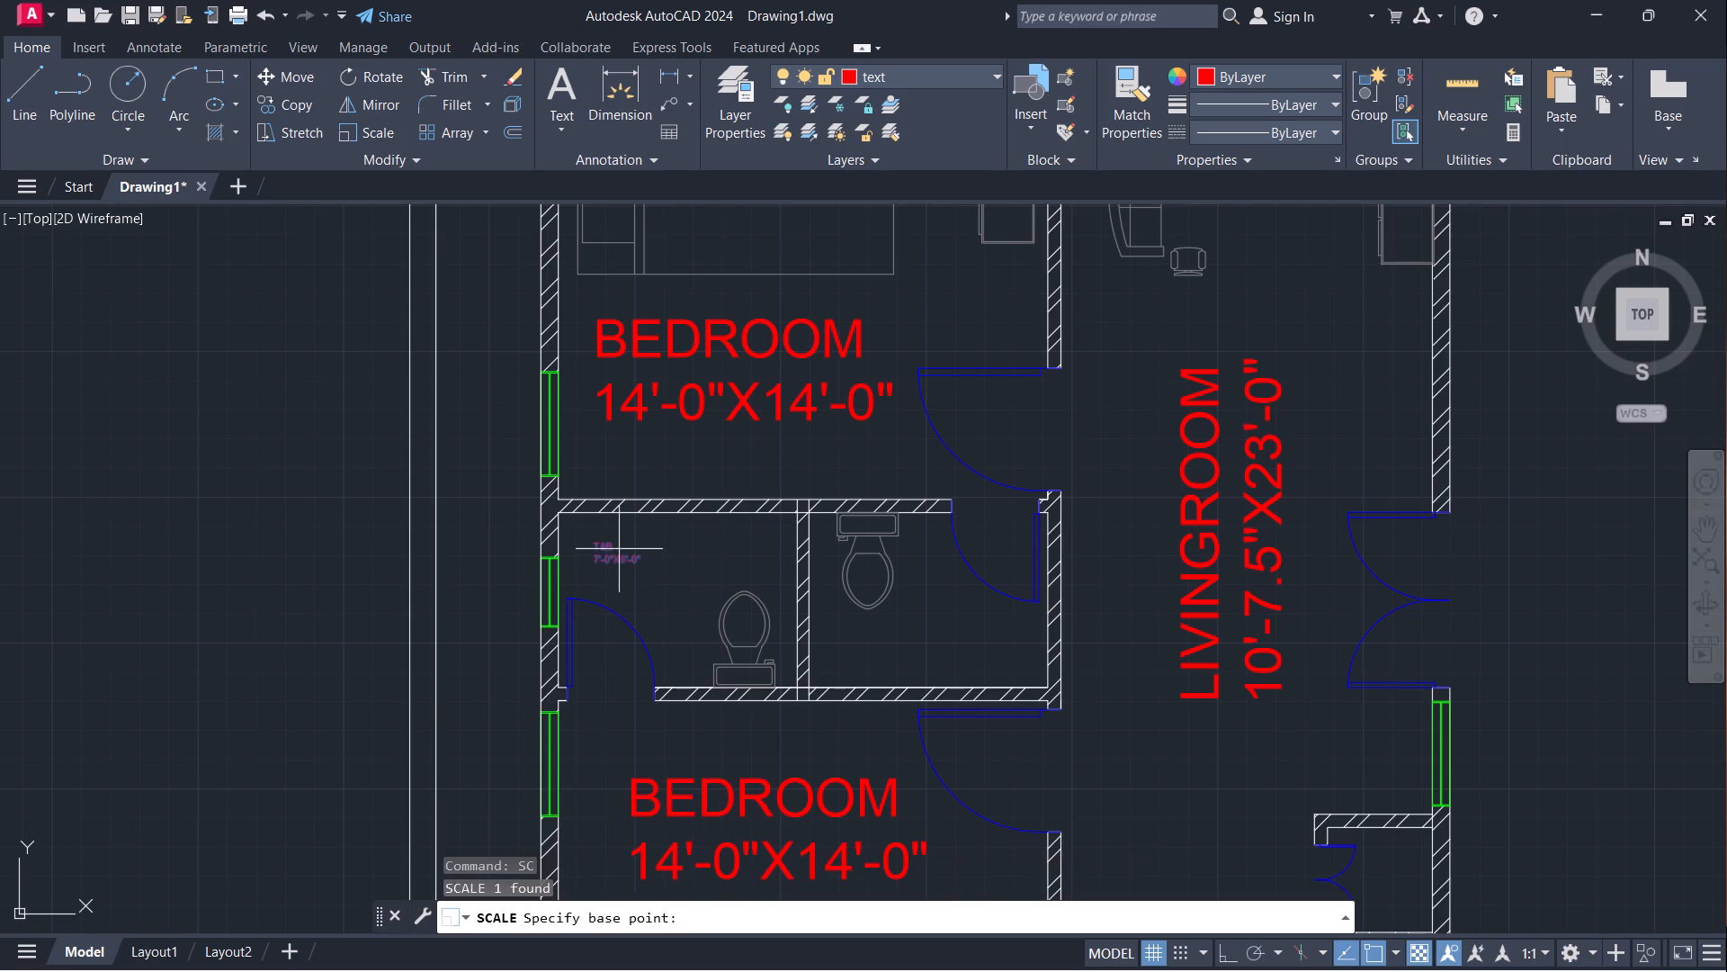
{"action": "left_click", "coordinate": [590, 549]}
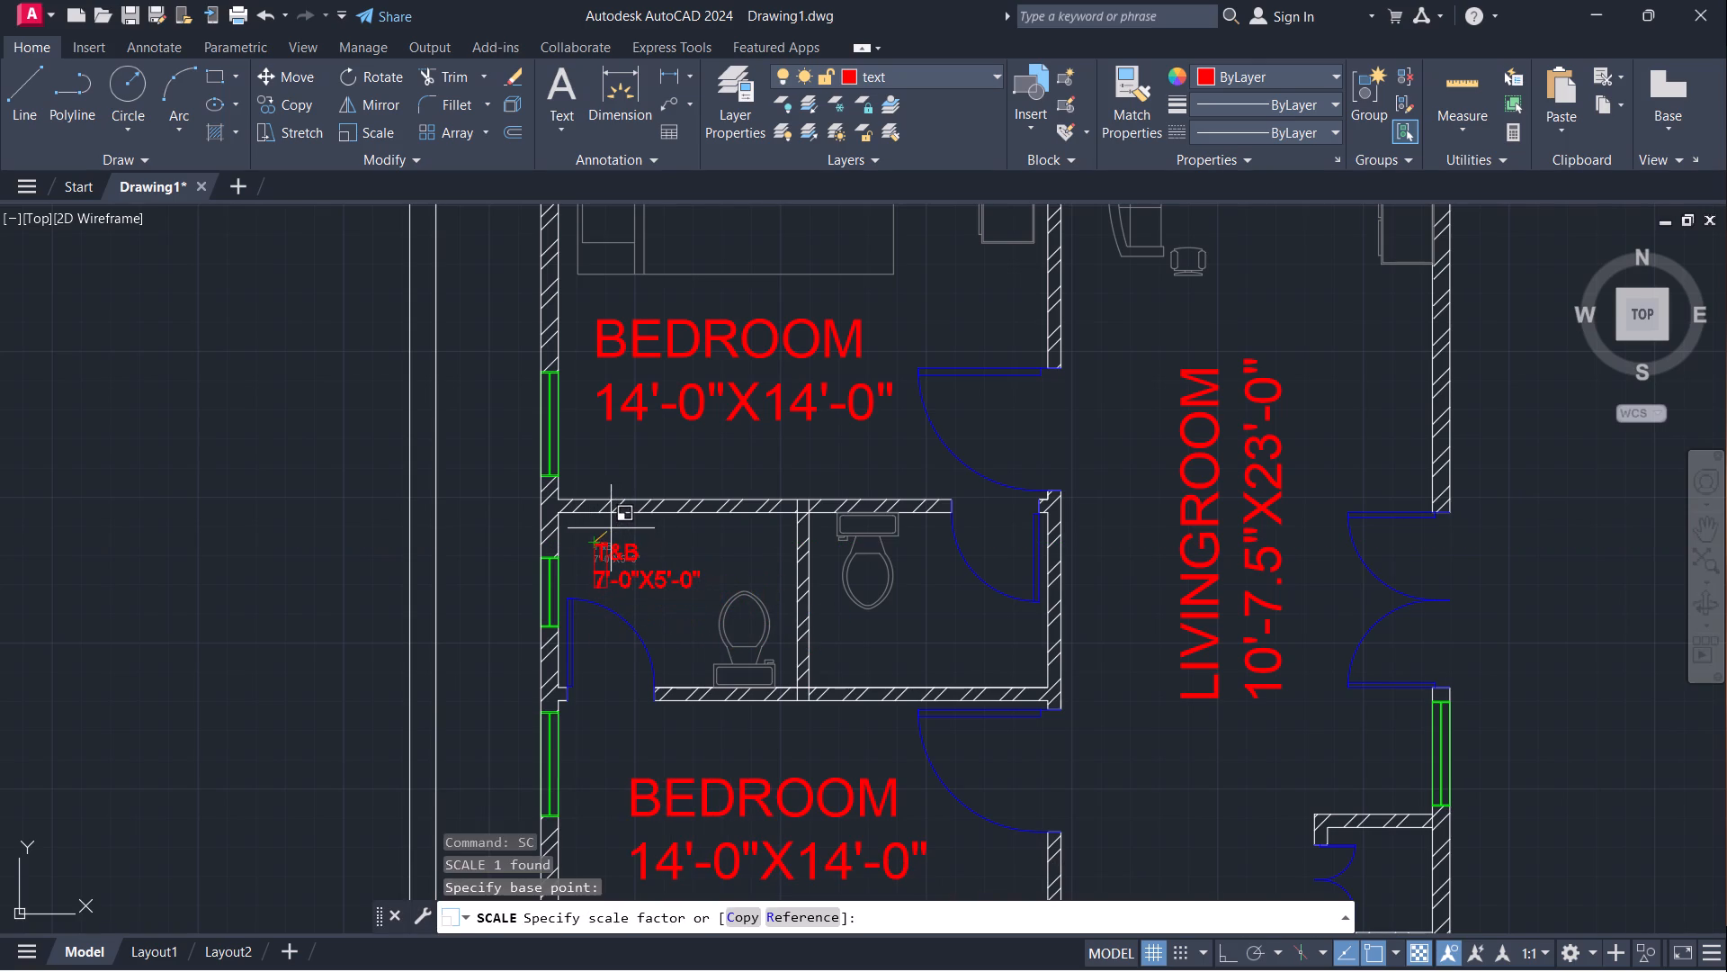
{"action": "left_click", "coordinate": [611, 528]}
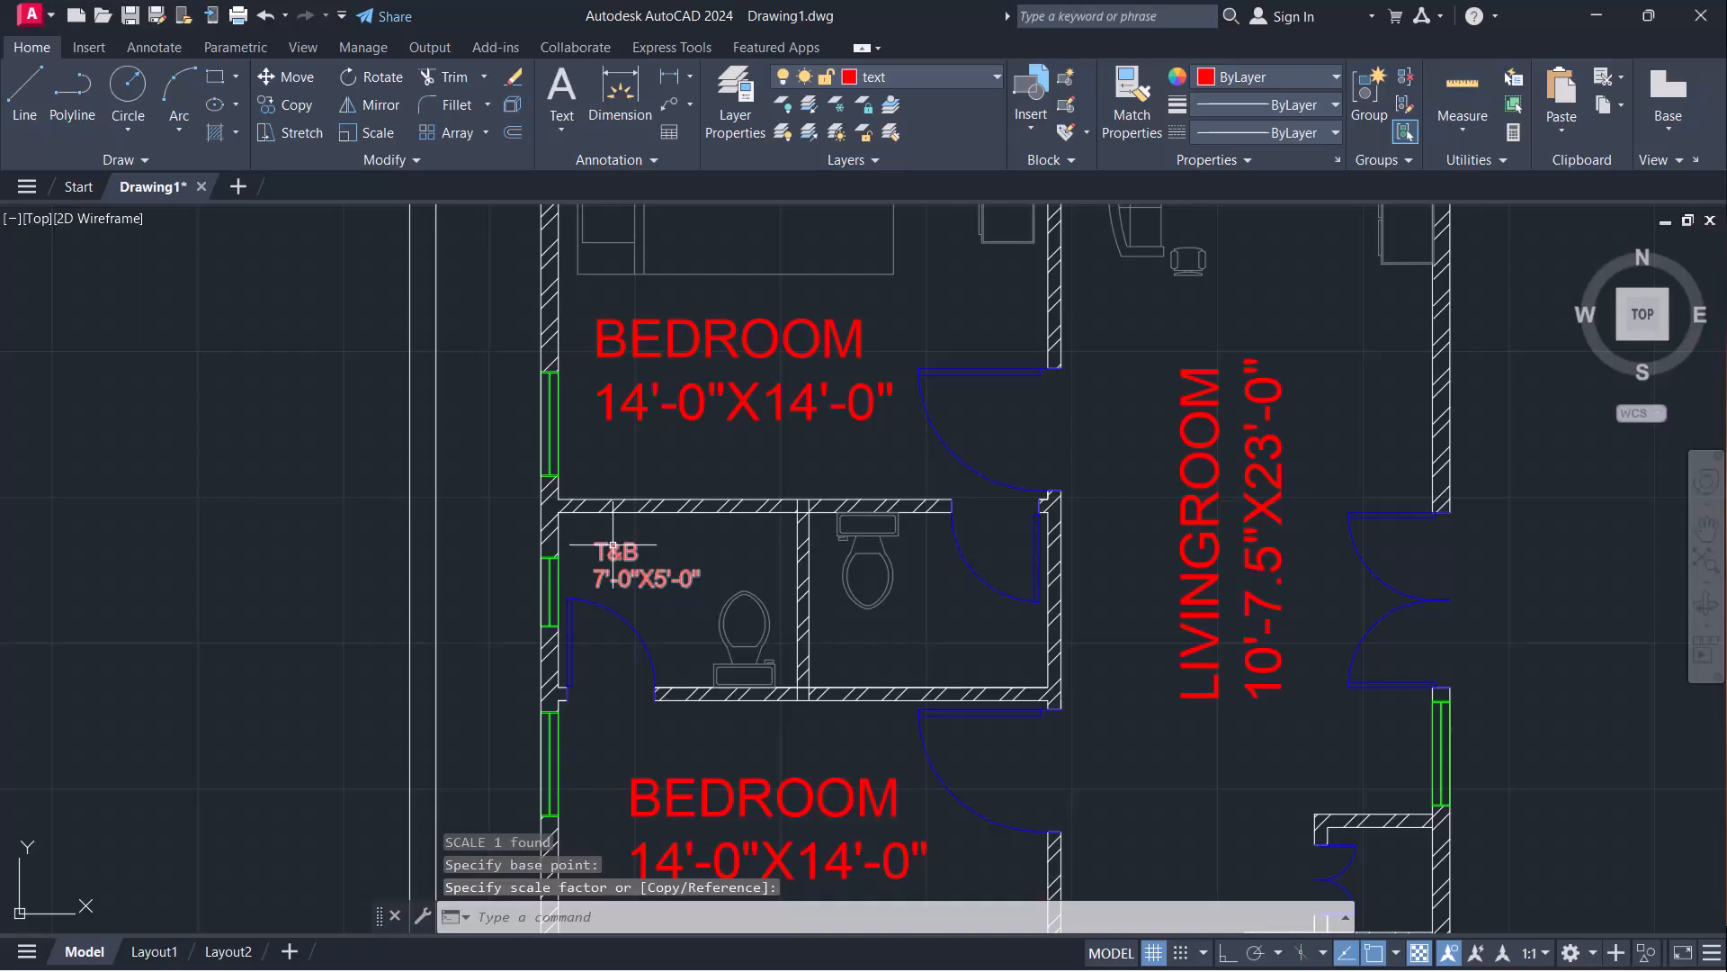
Copy the T&B label into the upper-left apartment's other bathroom and both bathrooms of the upper-right apartment.
{"action": "left_click", "coordinate": [612, 545]}
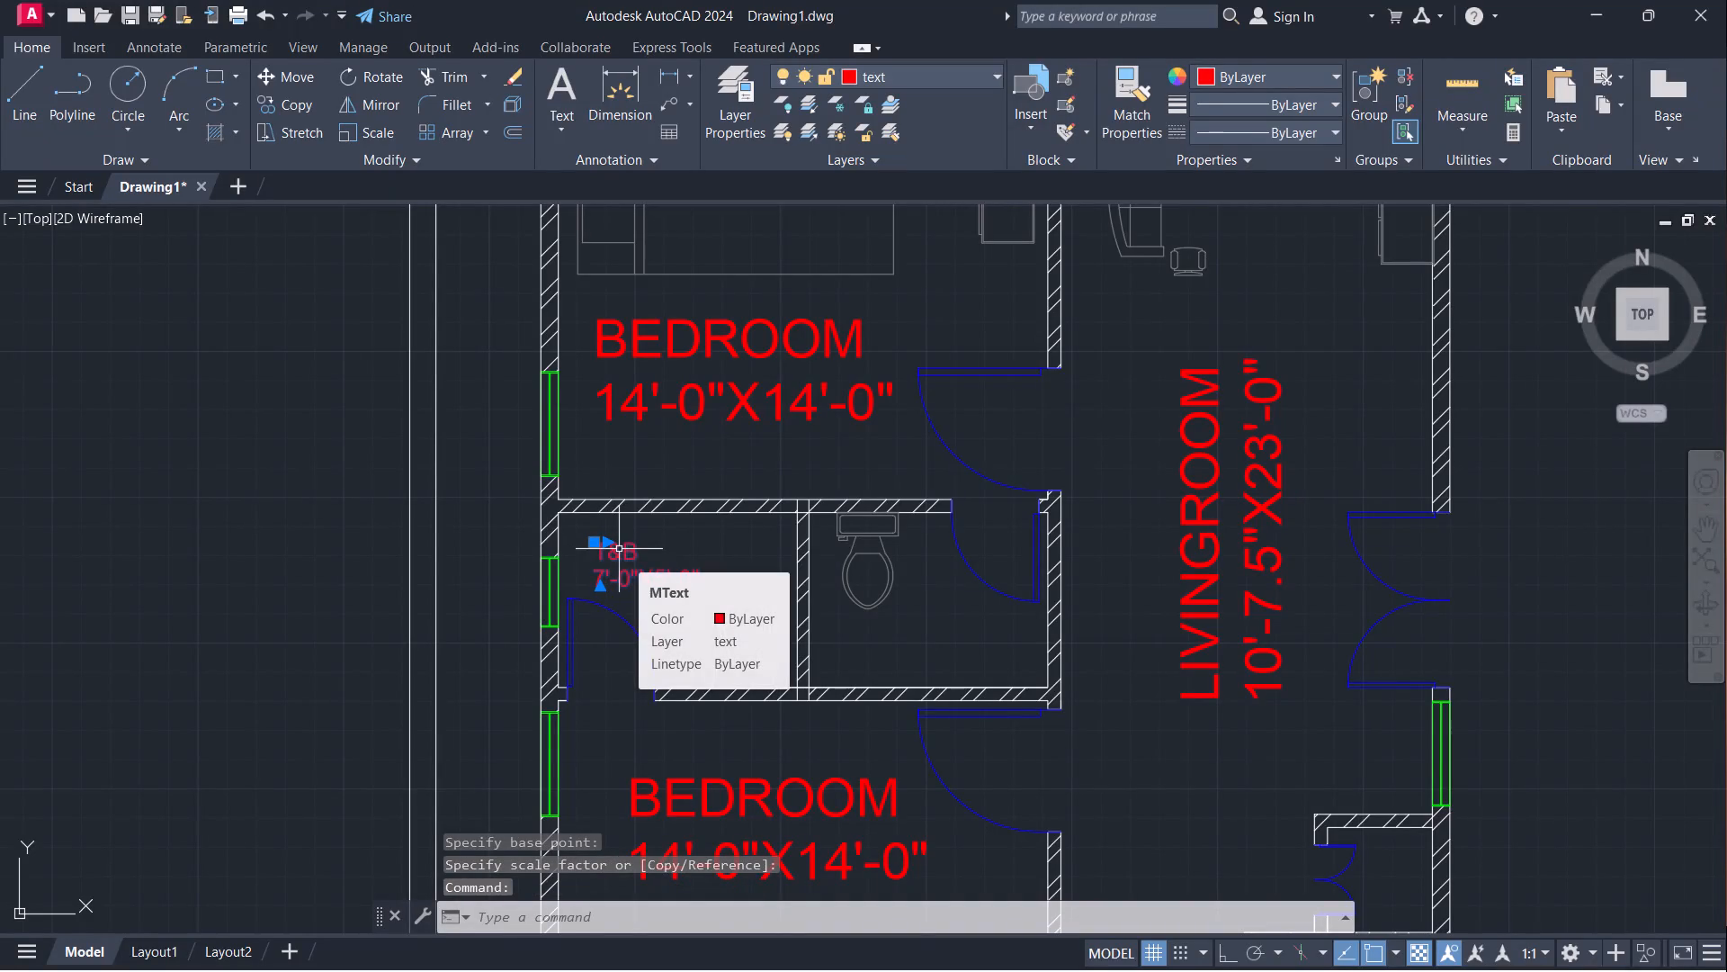
{"action": "type", "text": "CO"}
{"action": "key", "text": "Return"}
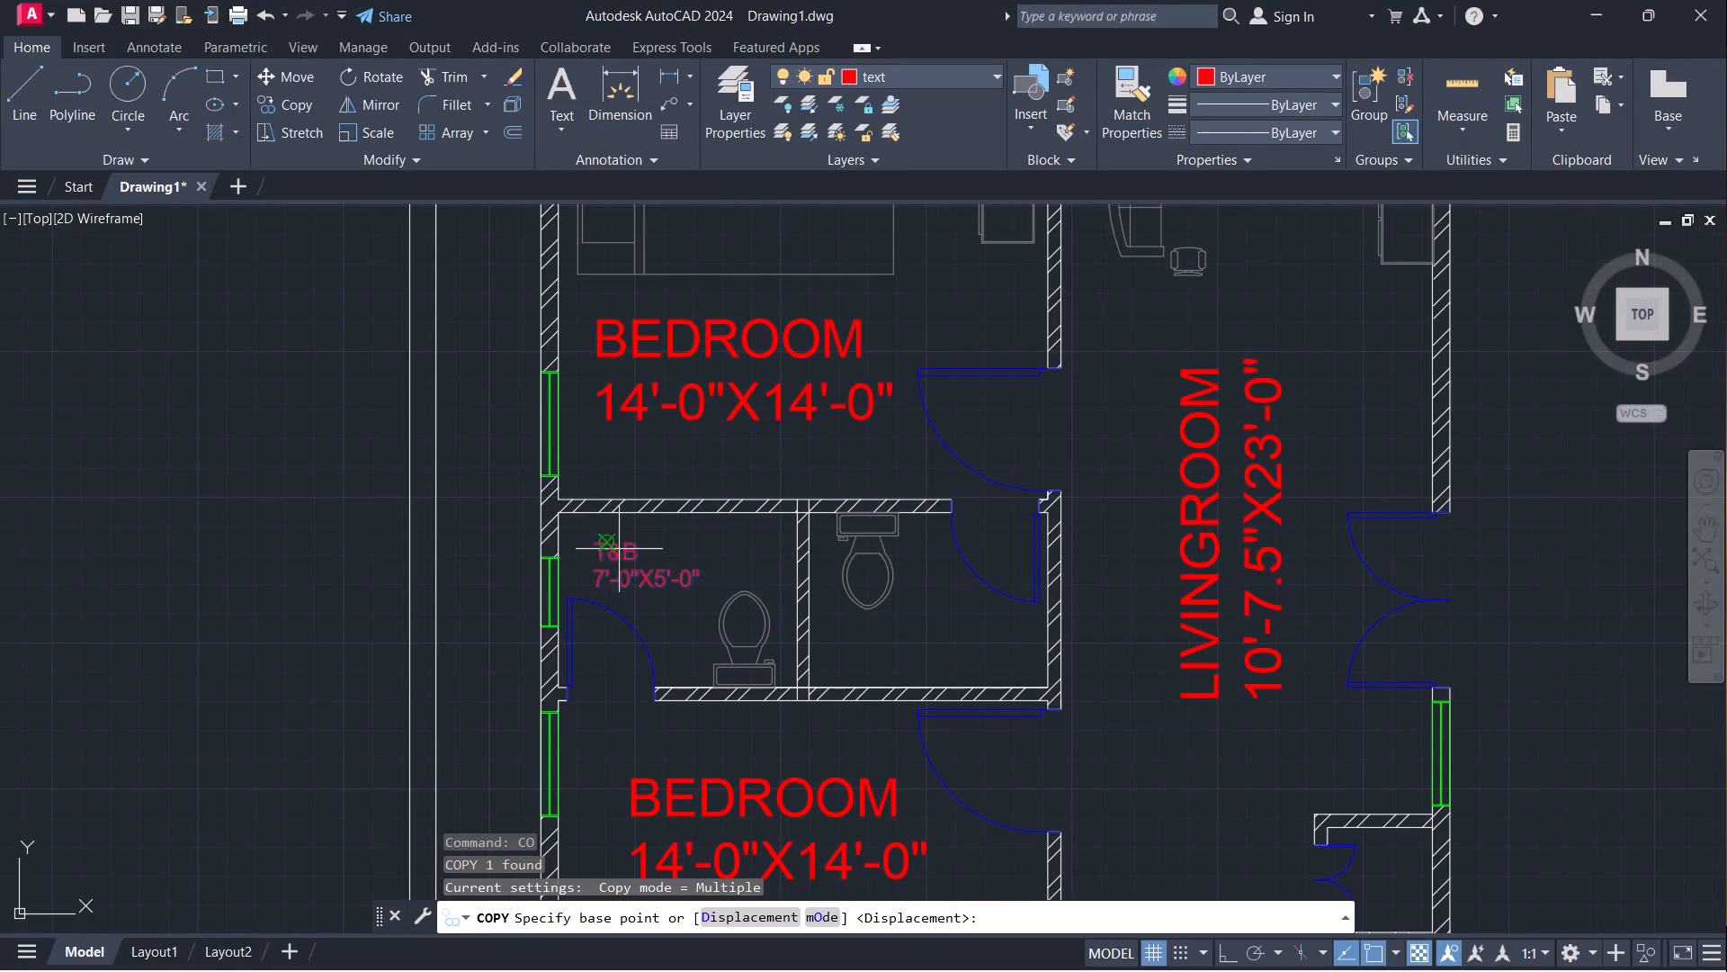
{"action": "left_click", "coordinate": [590, 546]}
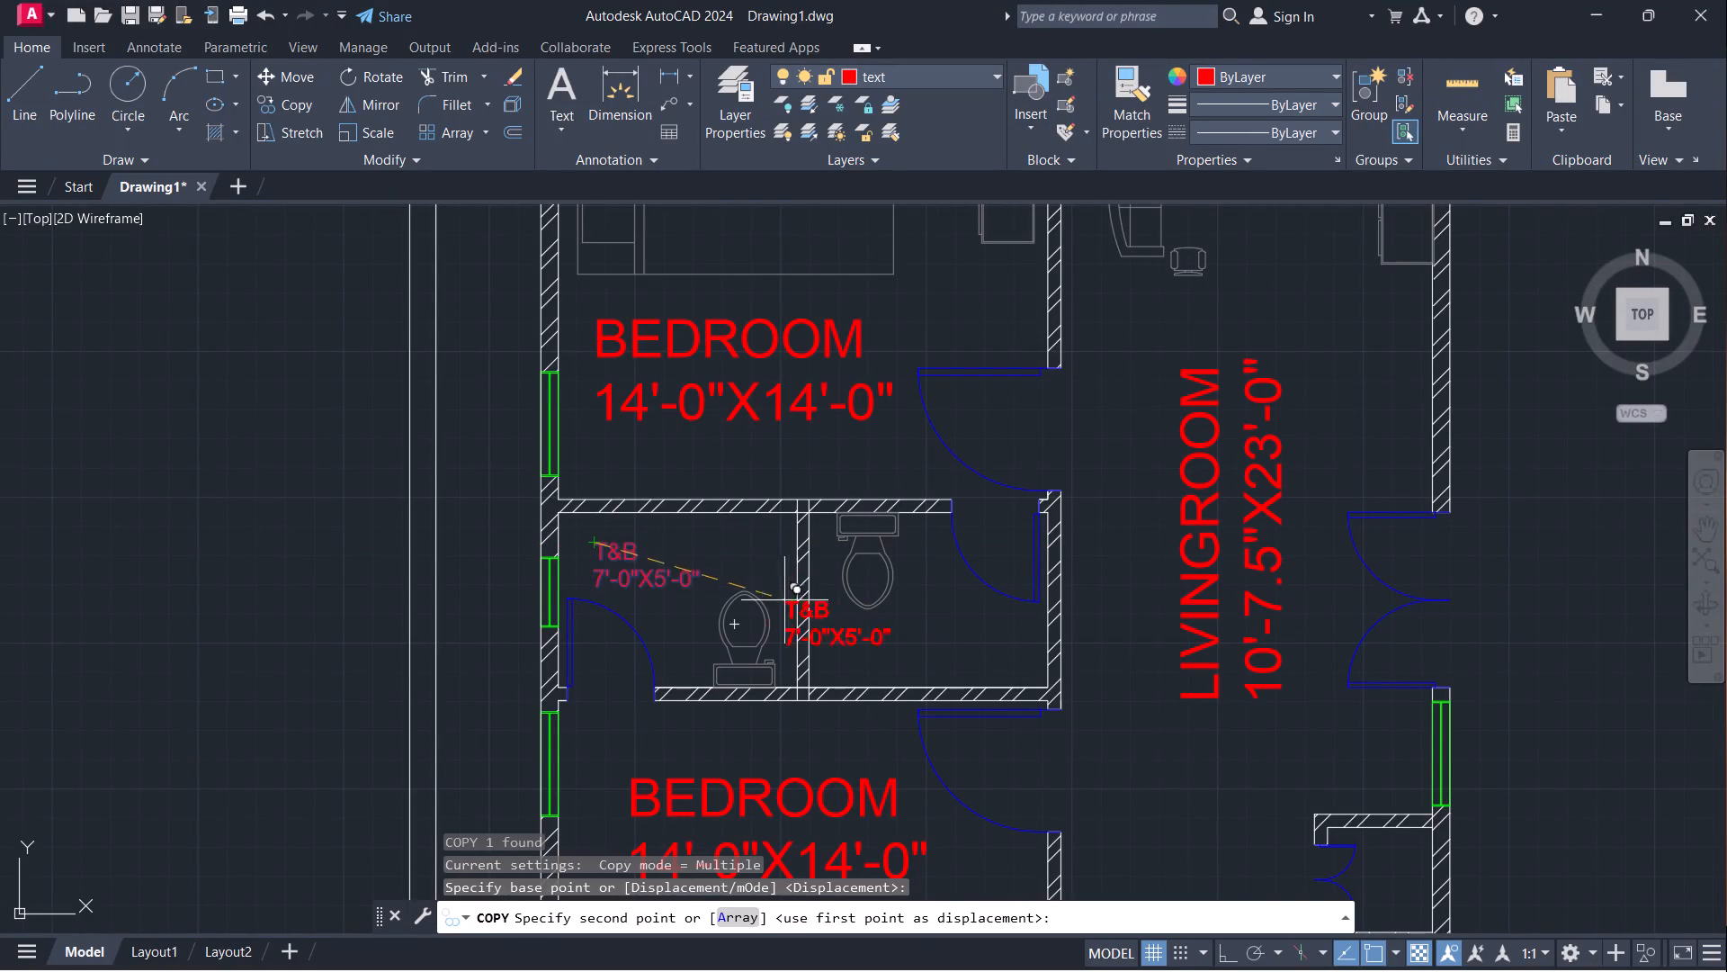
{"action": "left_click", "coordinate": [905, 622]}
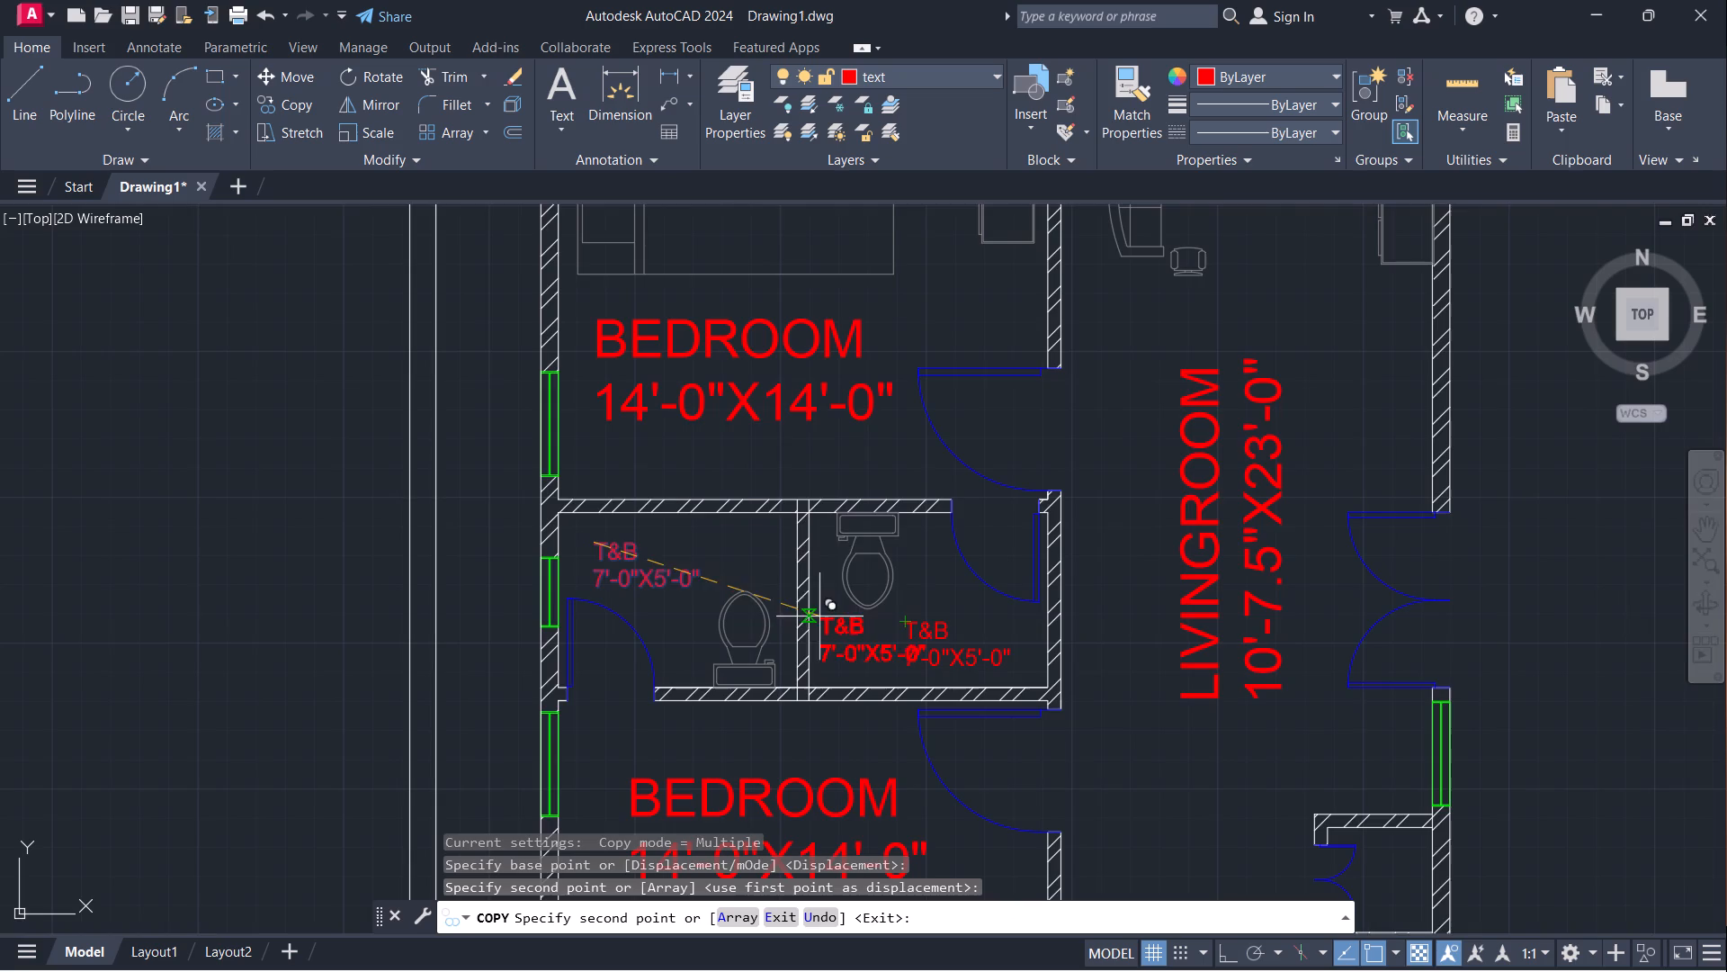
{"action": "scroll", "coordinate": [825, 544], "scroll_direction": "down", "scroll_amount": 2}
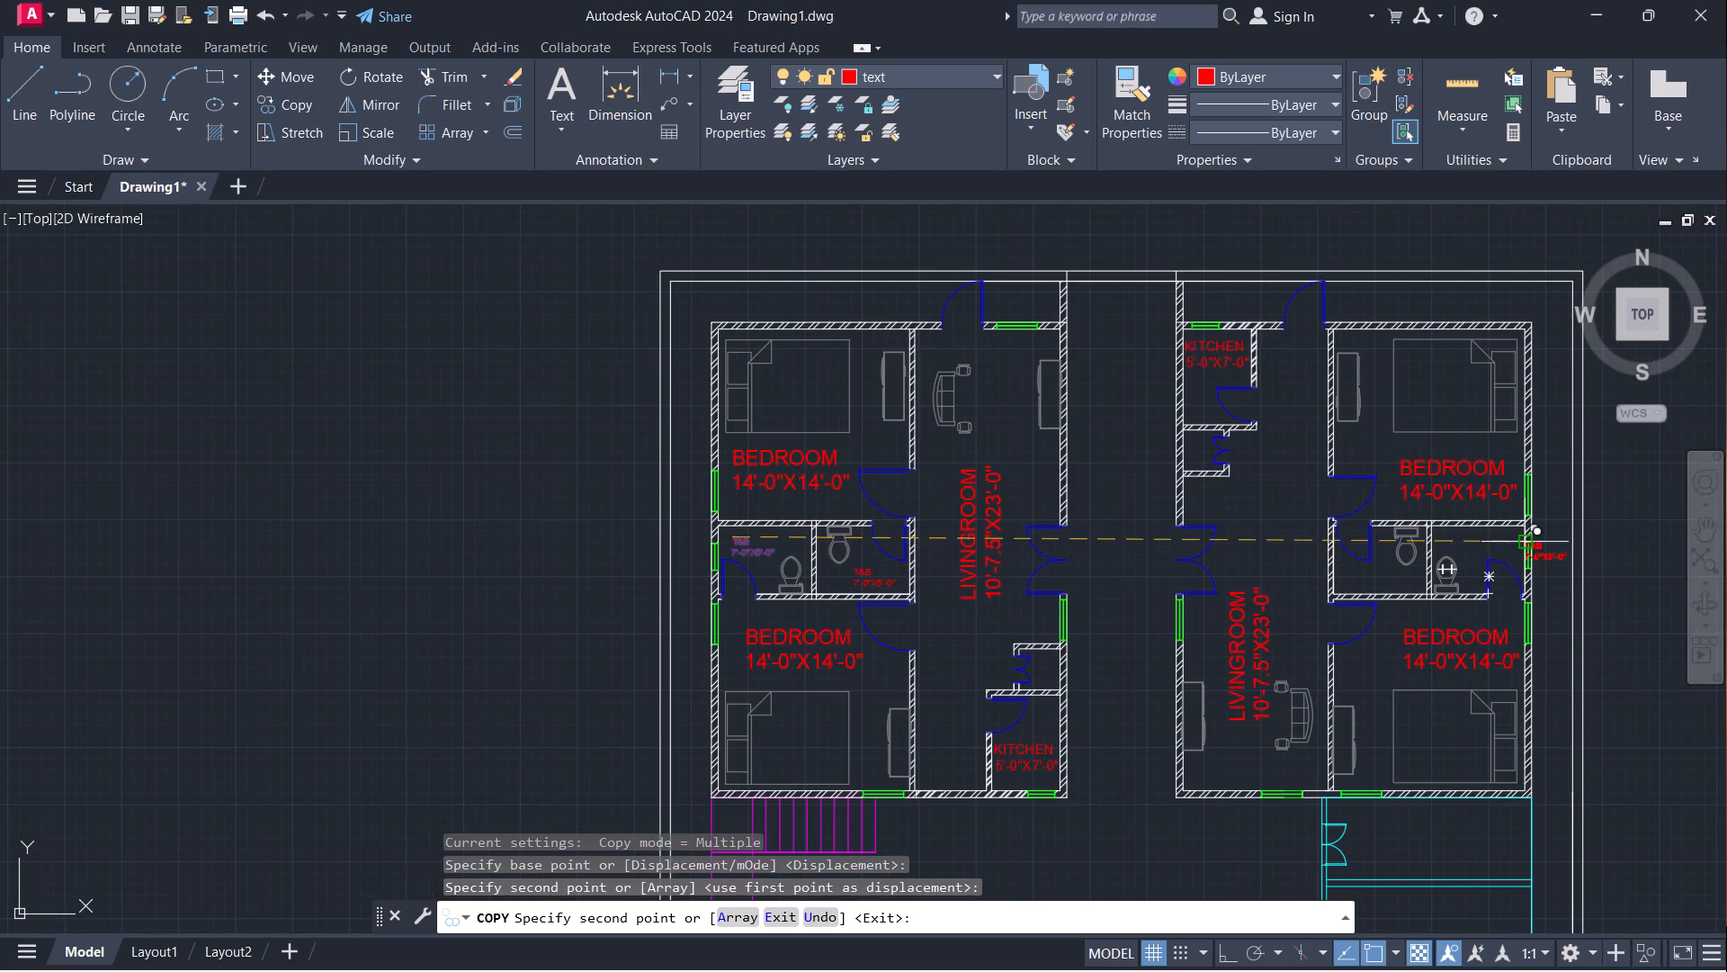
{"action": "scroll", "coordinate": [1472, 542], "scroll_direction": "up", "scroll_amount": 3}
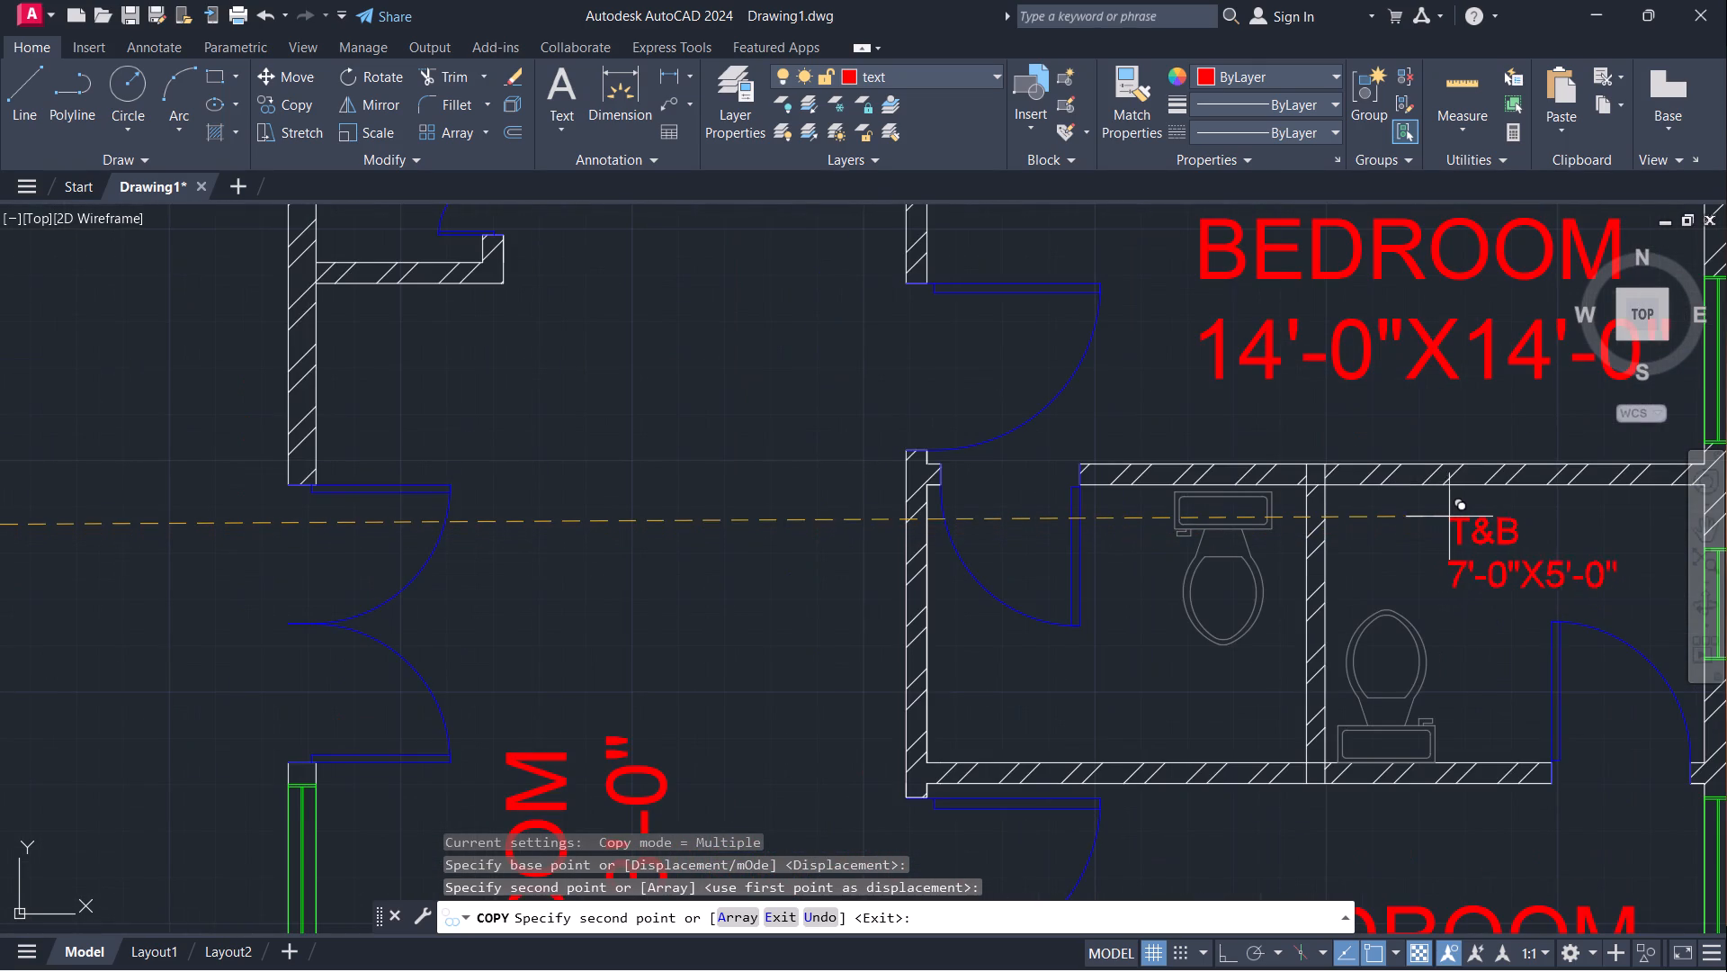
{"action": "left_click", "coordinate": [1454, 514]}
{"action": "left_click", "coordinate": [1034, 673]}
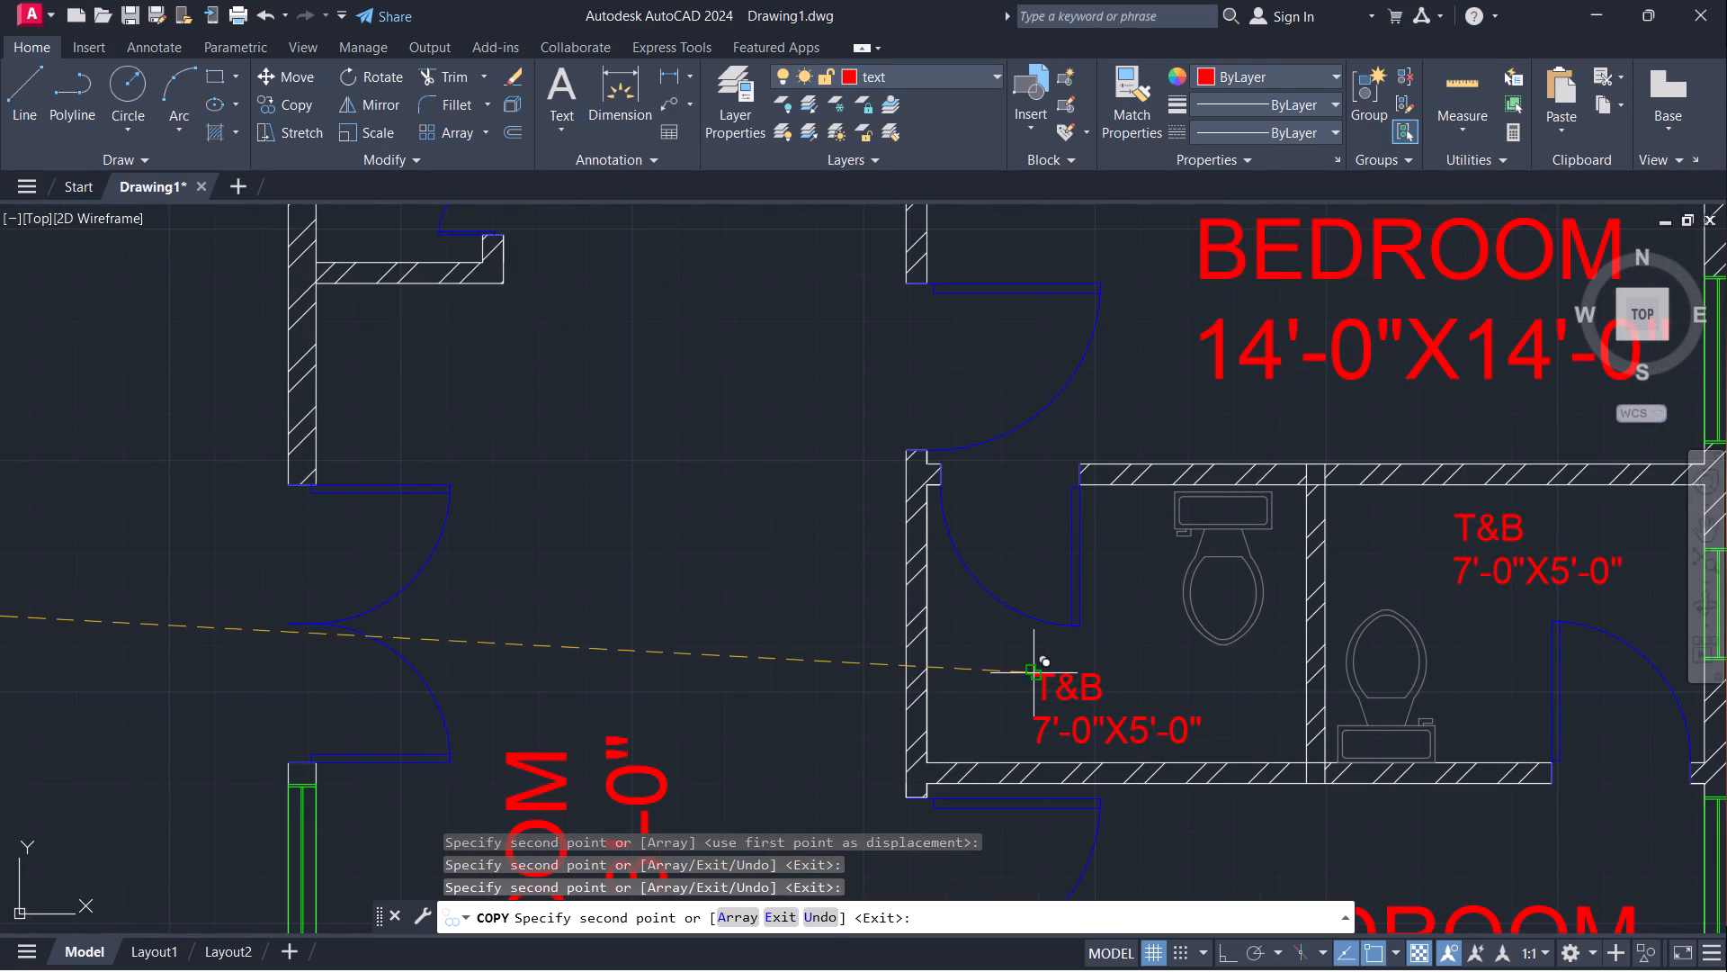
{"action": "scroll", "coordinate": [1141, 627], "scroll_direction": "down", "scroll_amount": 3}
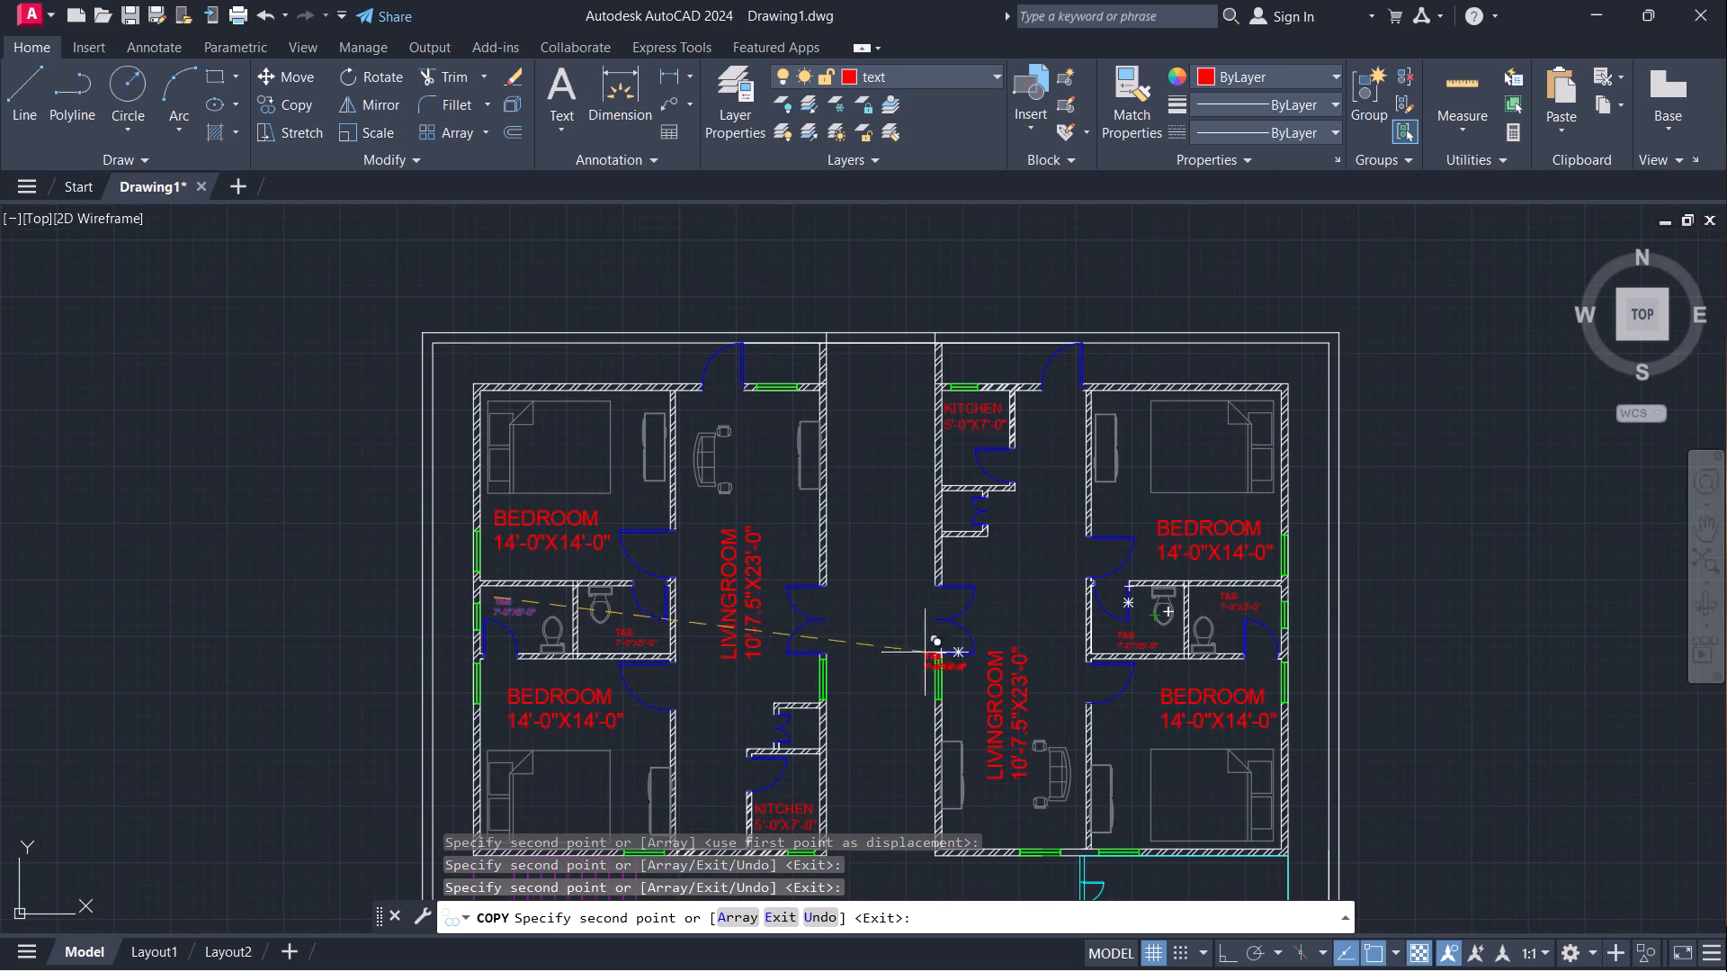
{"action": "key", "text": "Escape"}
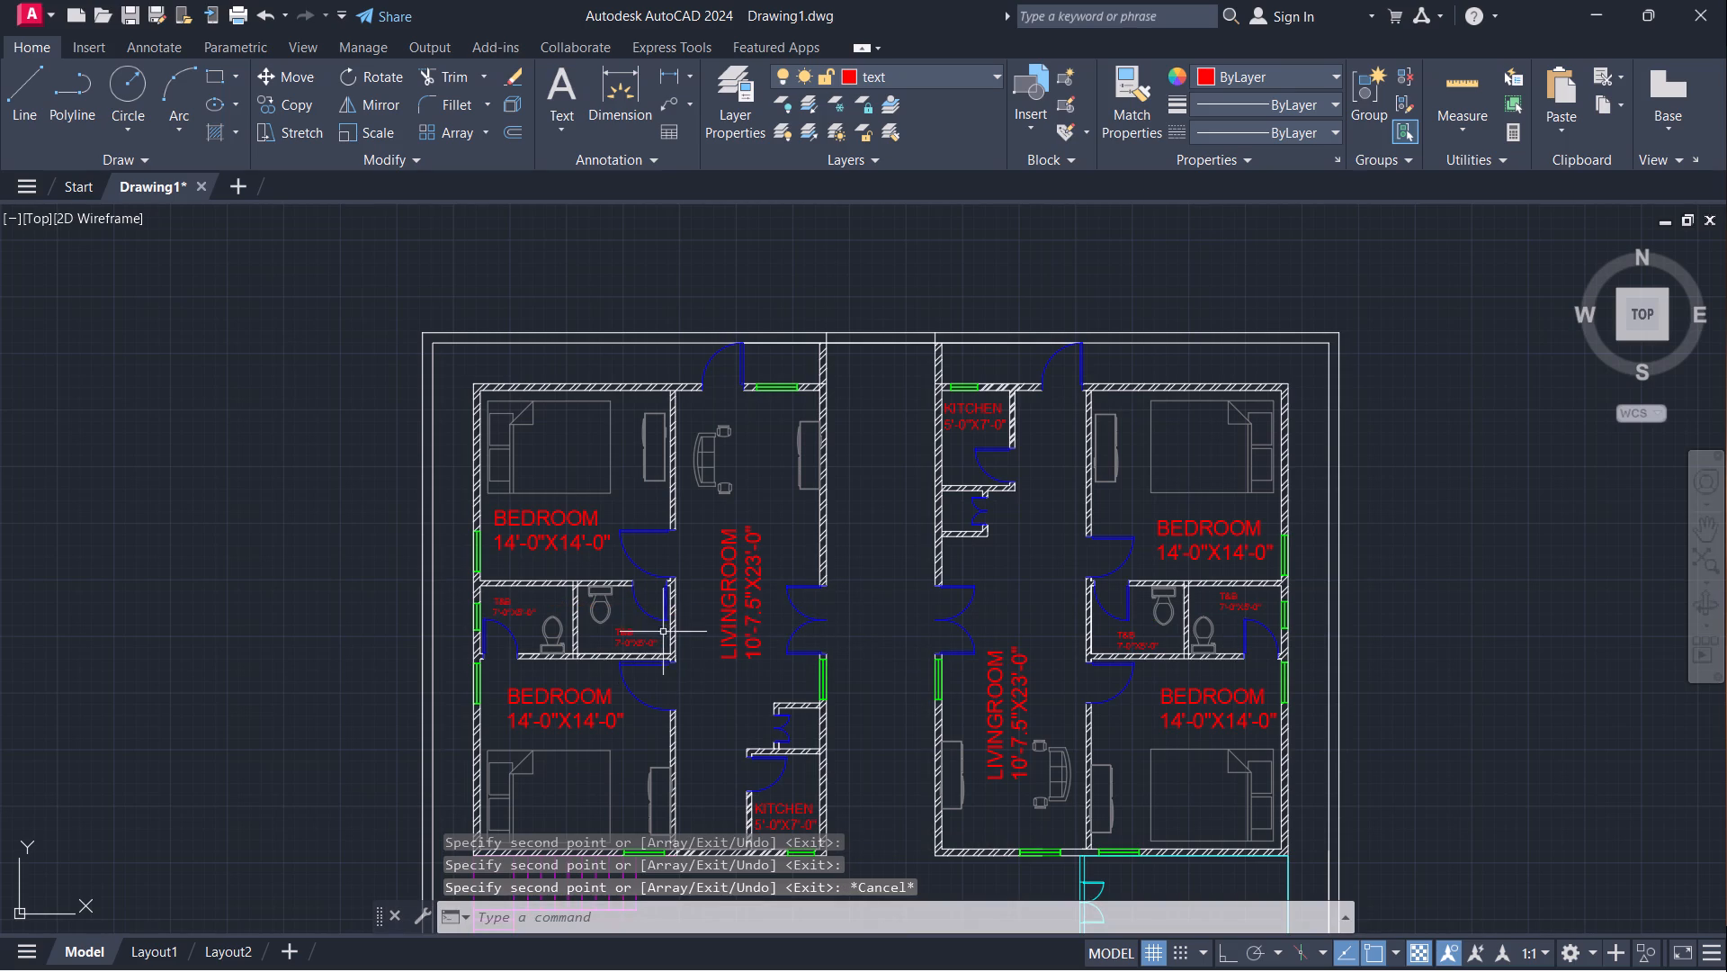
Review the room labels across the two upper apartments and examine the small closet north of the upper-left apartment's kitchen.
{"action": "middle_click_drag", "start_coordinate": [891, 525], "coordinate": [908, 398]}
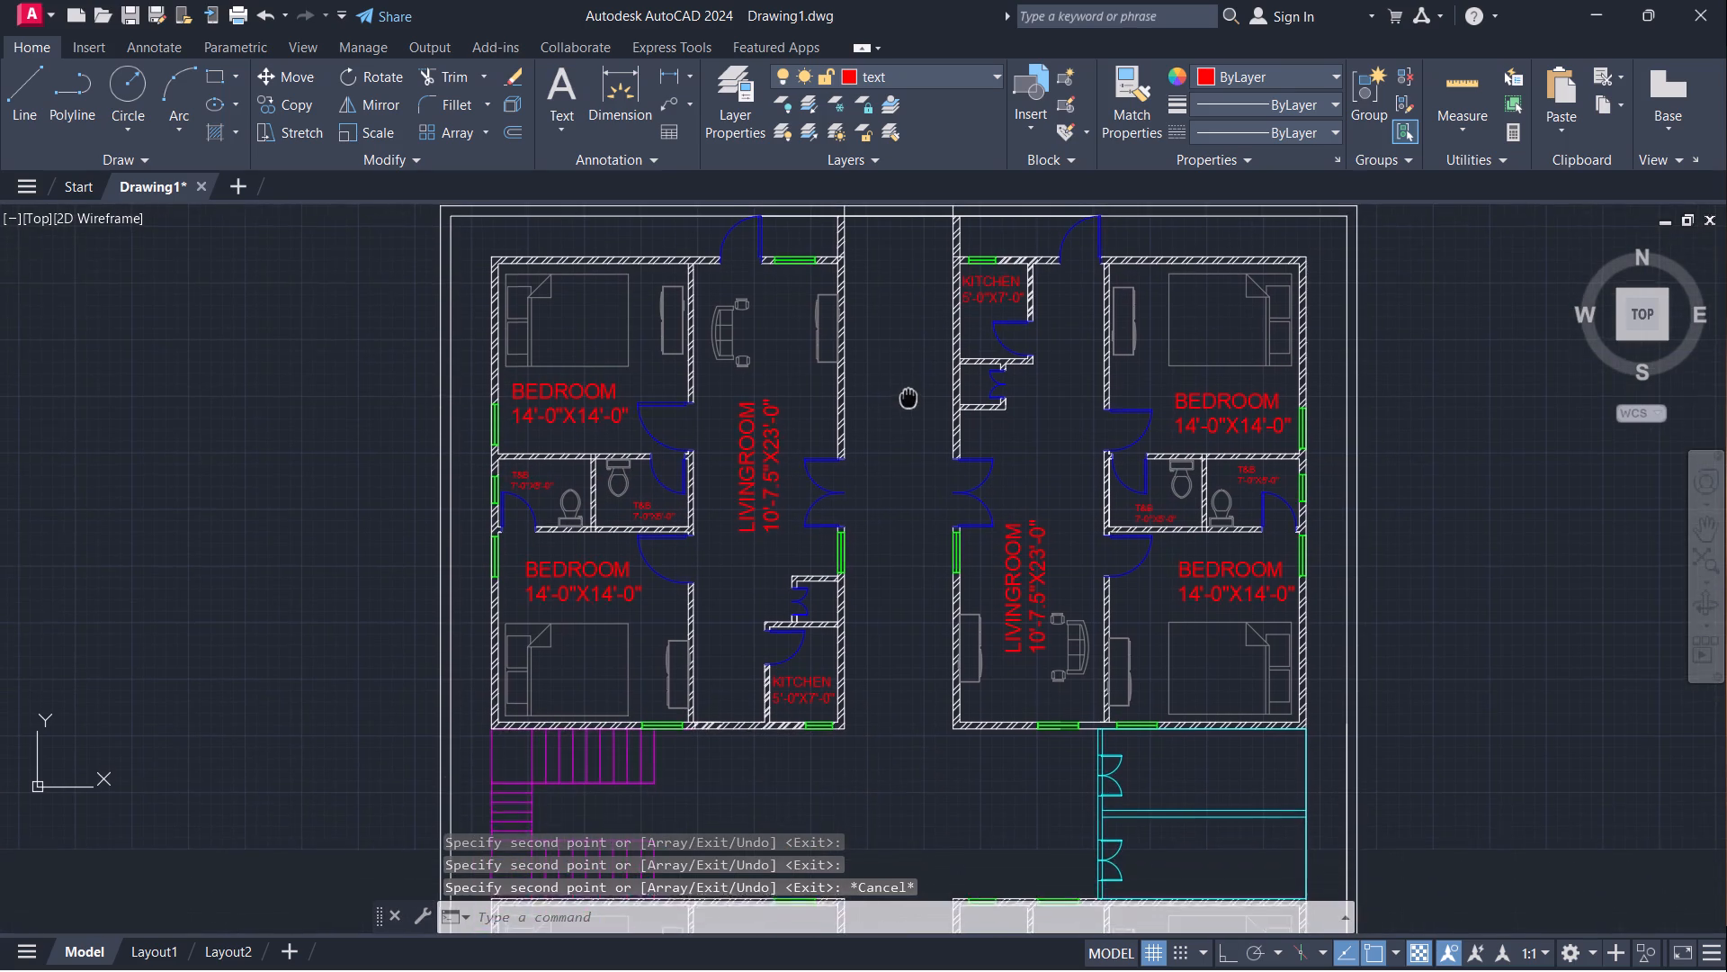
{"action": "middle_click_drag", "start_coordinate": [908, 398], "coordinate": [887, 429]}
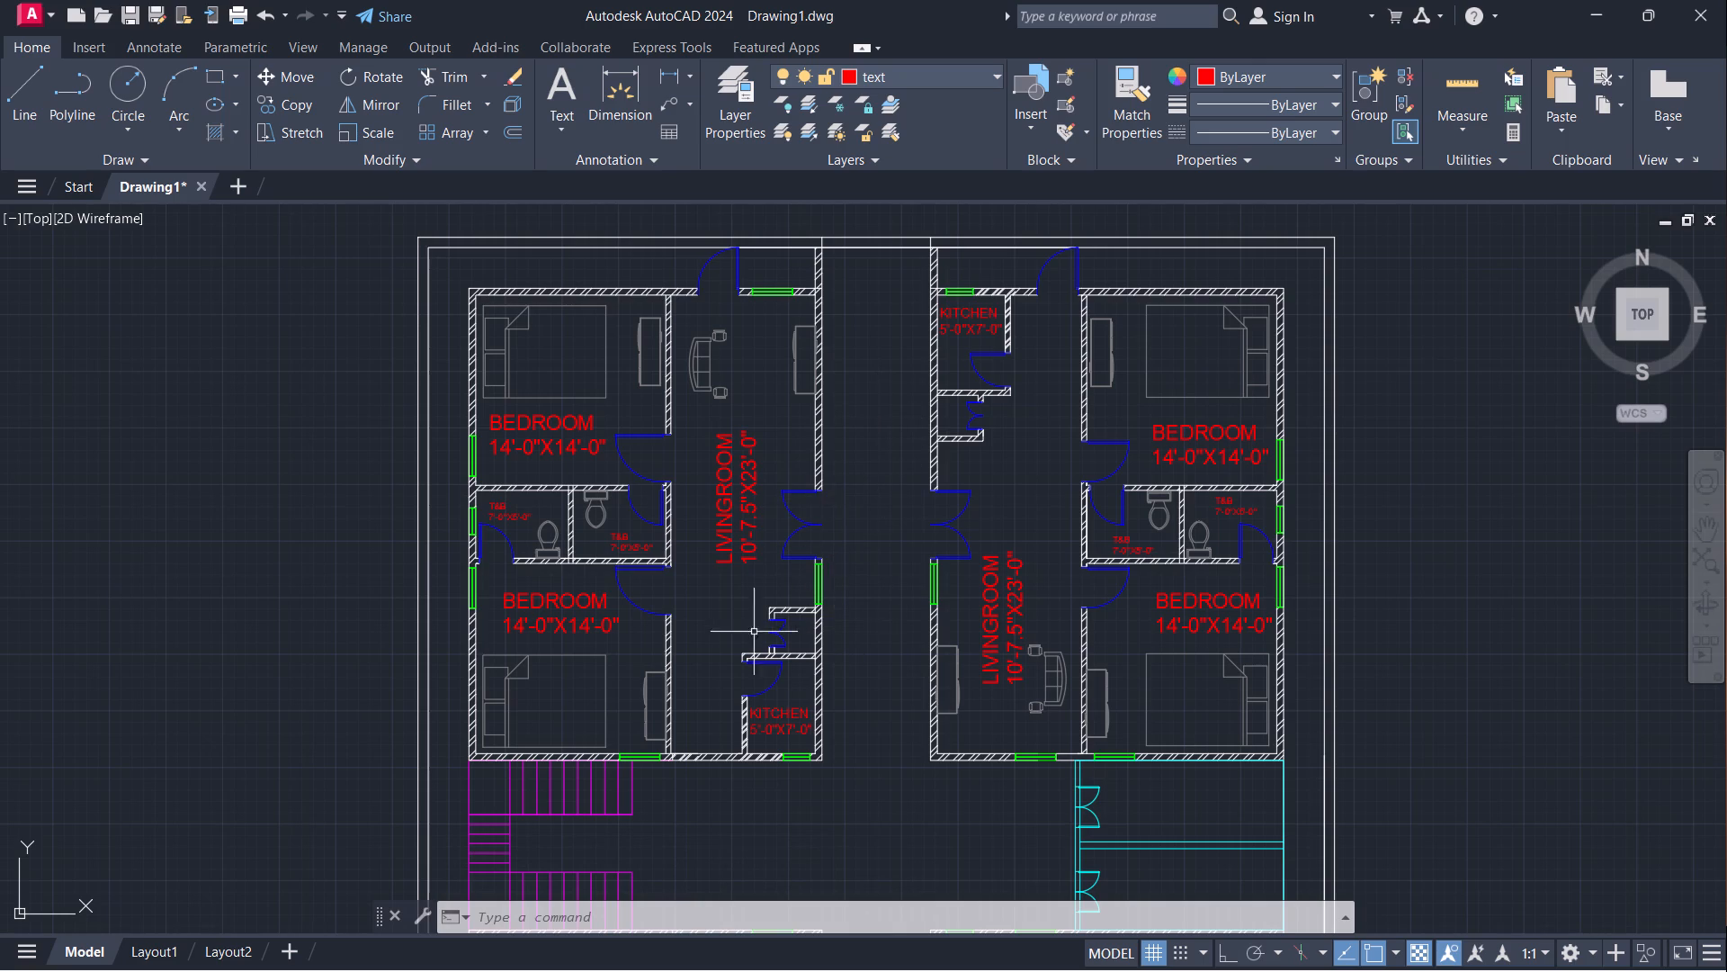
{"action": "scroll", "coordinate": [800, 627], "scroll_direction": "up", "scroll_amount": 3}
{"action": "scroll", "coordinate": [1075, 547], "scroll_direction": "down", "scroll_amount": 2}
{"action": "middle_click_drag", "start_coordinate": [1075, 539], "coordinate": [908, 645]}
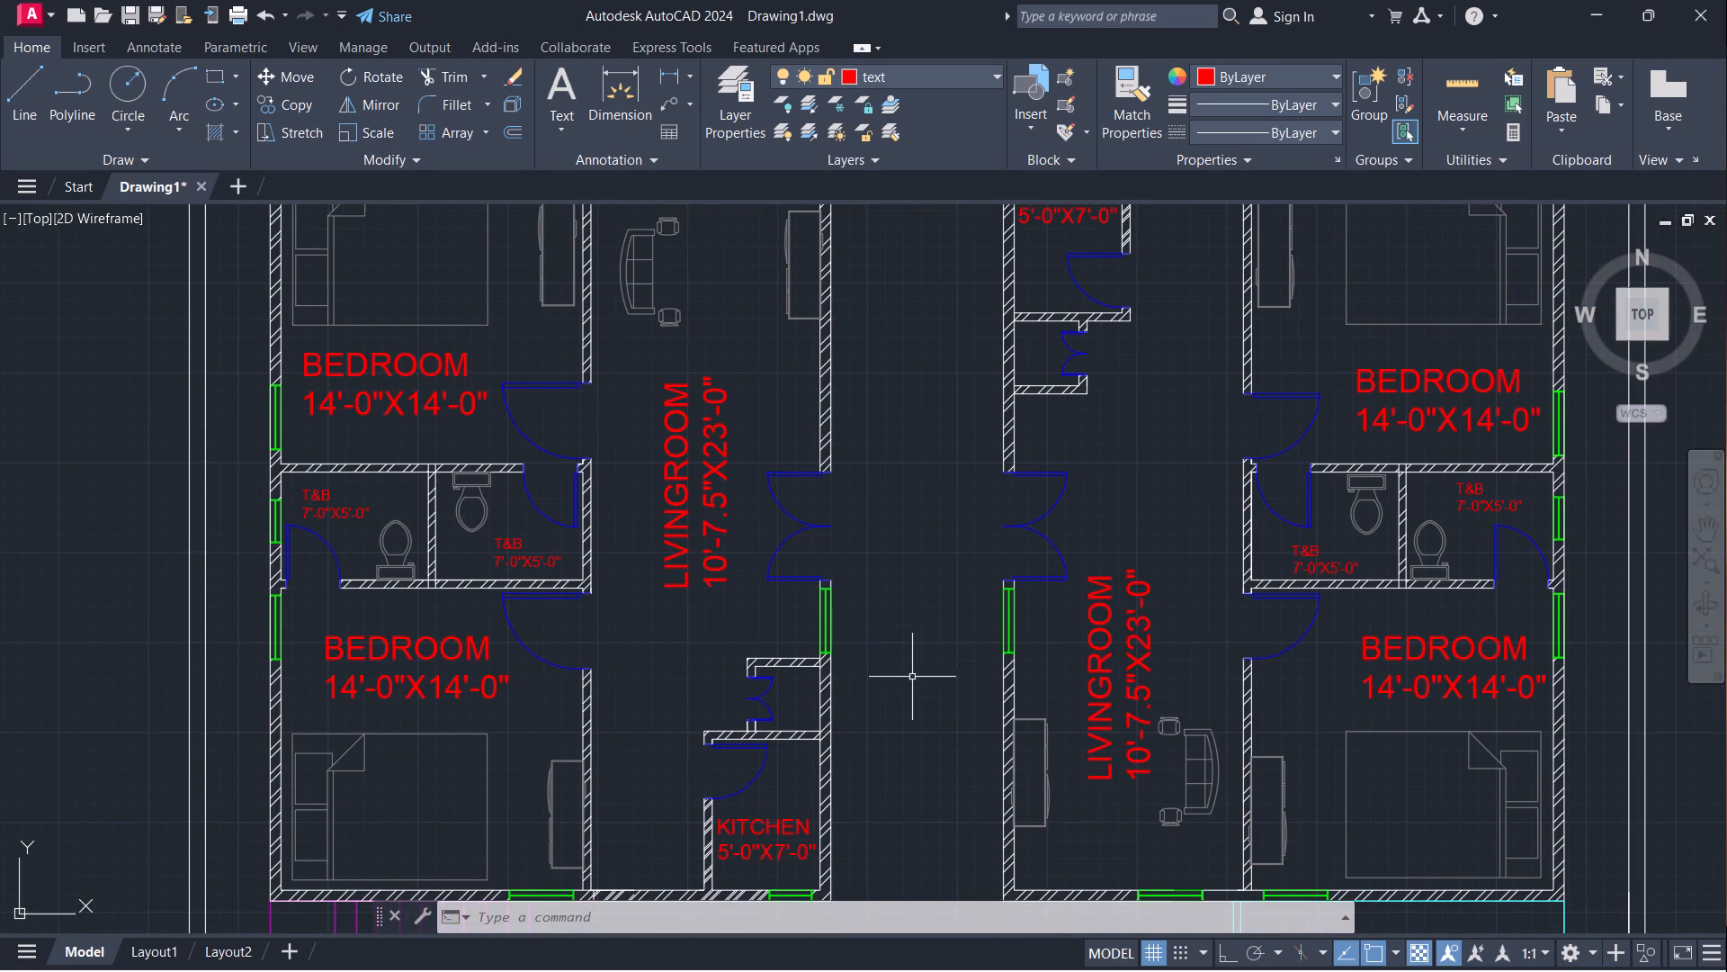
{"action": "scroll", "coordinate": [905, 697], "scroll_direction": "up", "scroll_amount": 2}
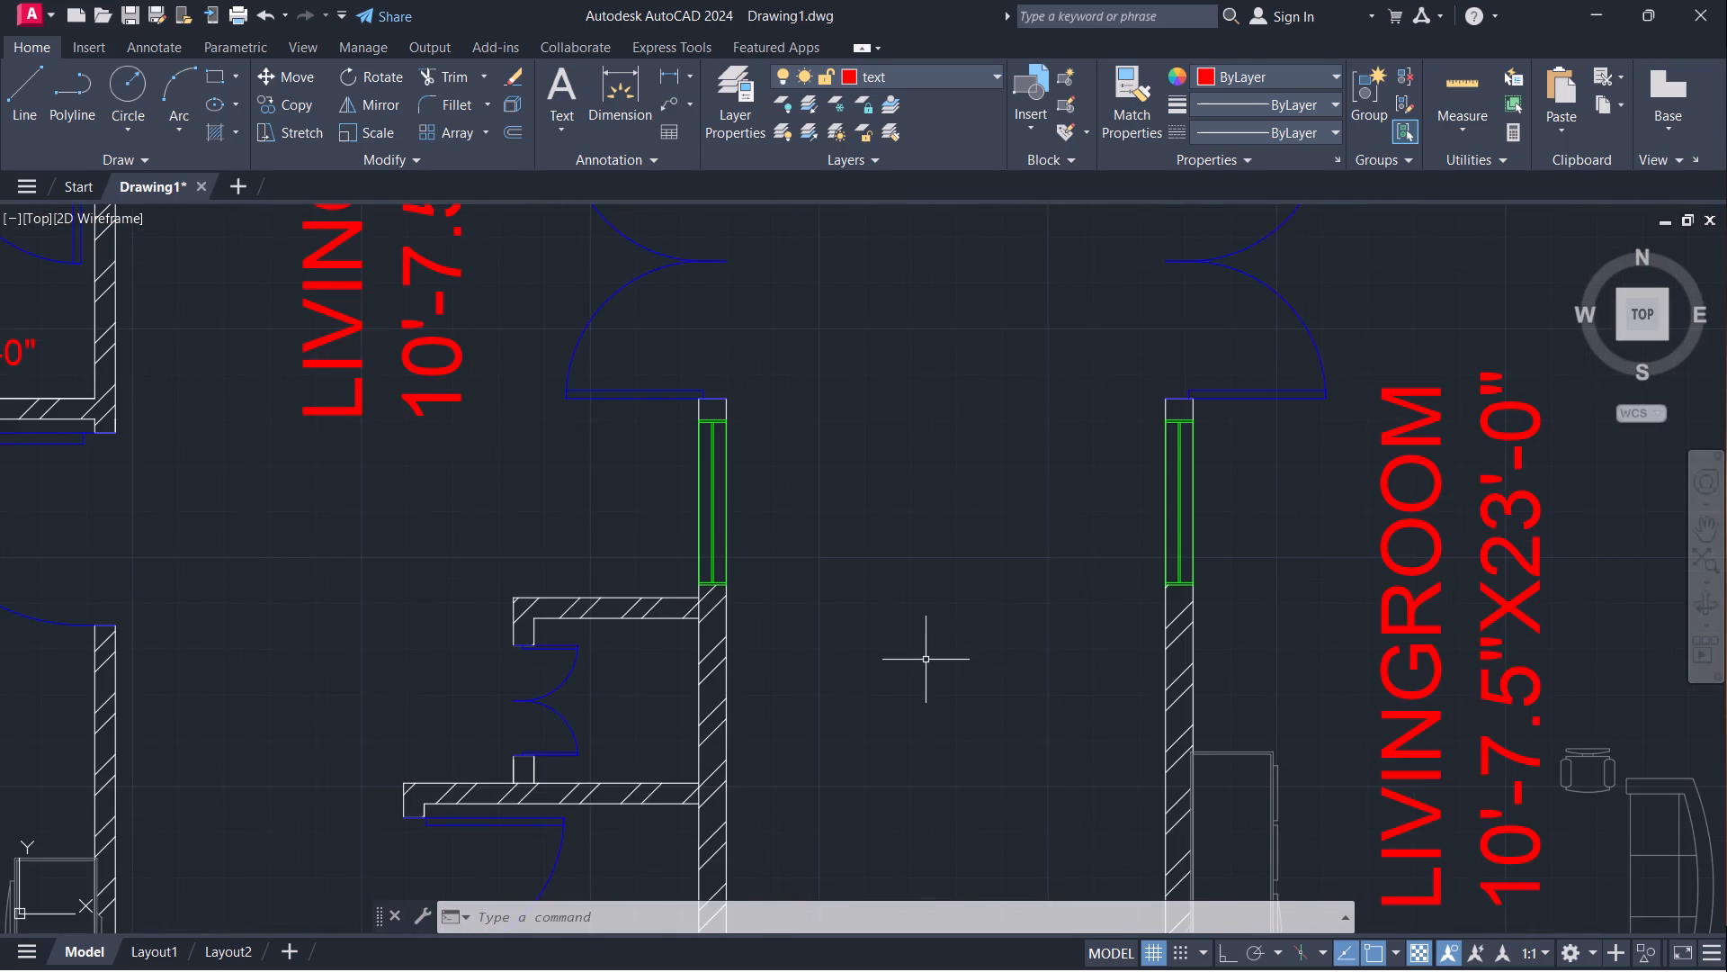
{"action": "middle_click_drag", "start_coordinate": [926, 660], "coordinate": [1112, 517]}
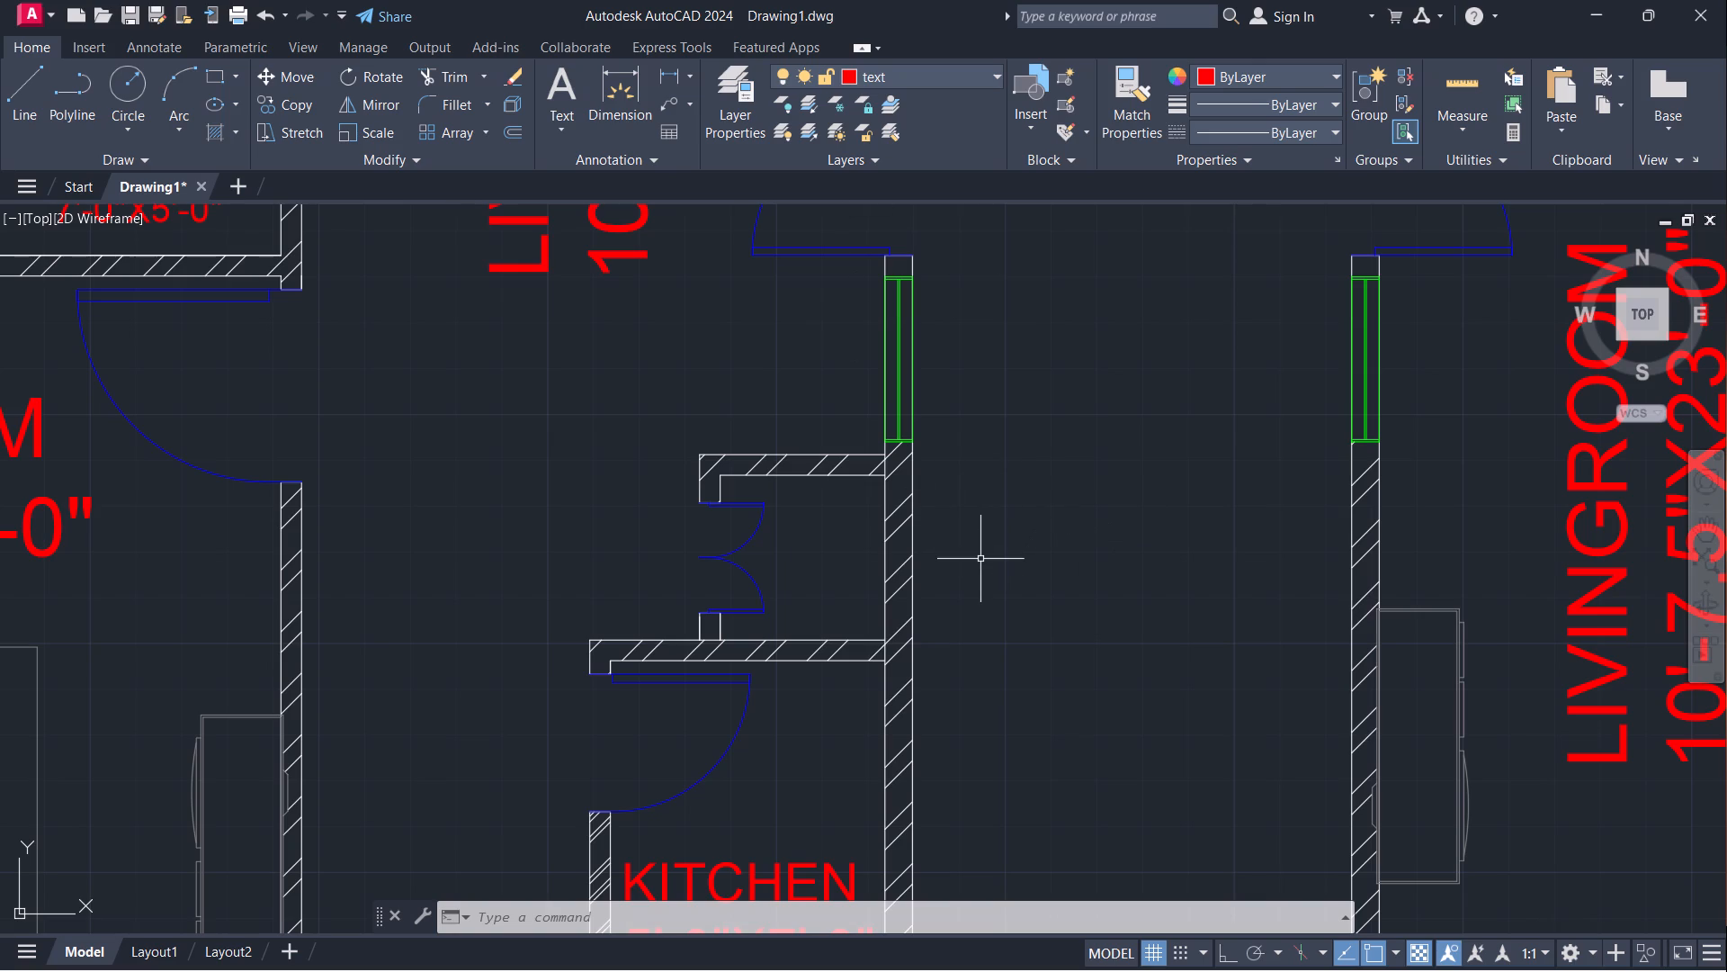
Create a two-line multiline text label reading POOJA and 3'-0"X3'-0" in the corridor beside the upper-left apartment's closet.
{"action": "type", "text": "MT"}
{"action": "key", "text": "Return"}
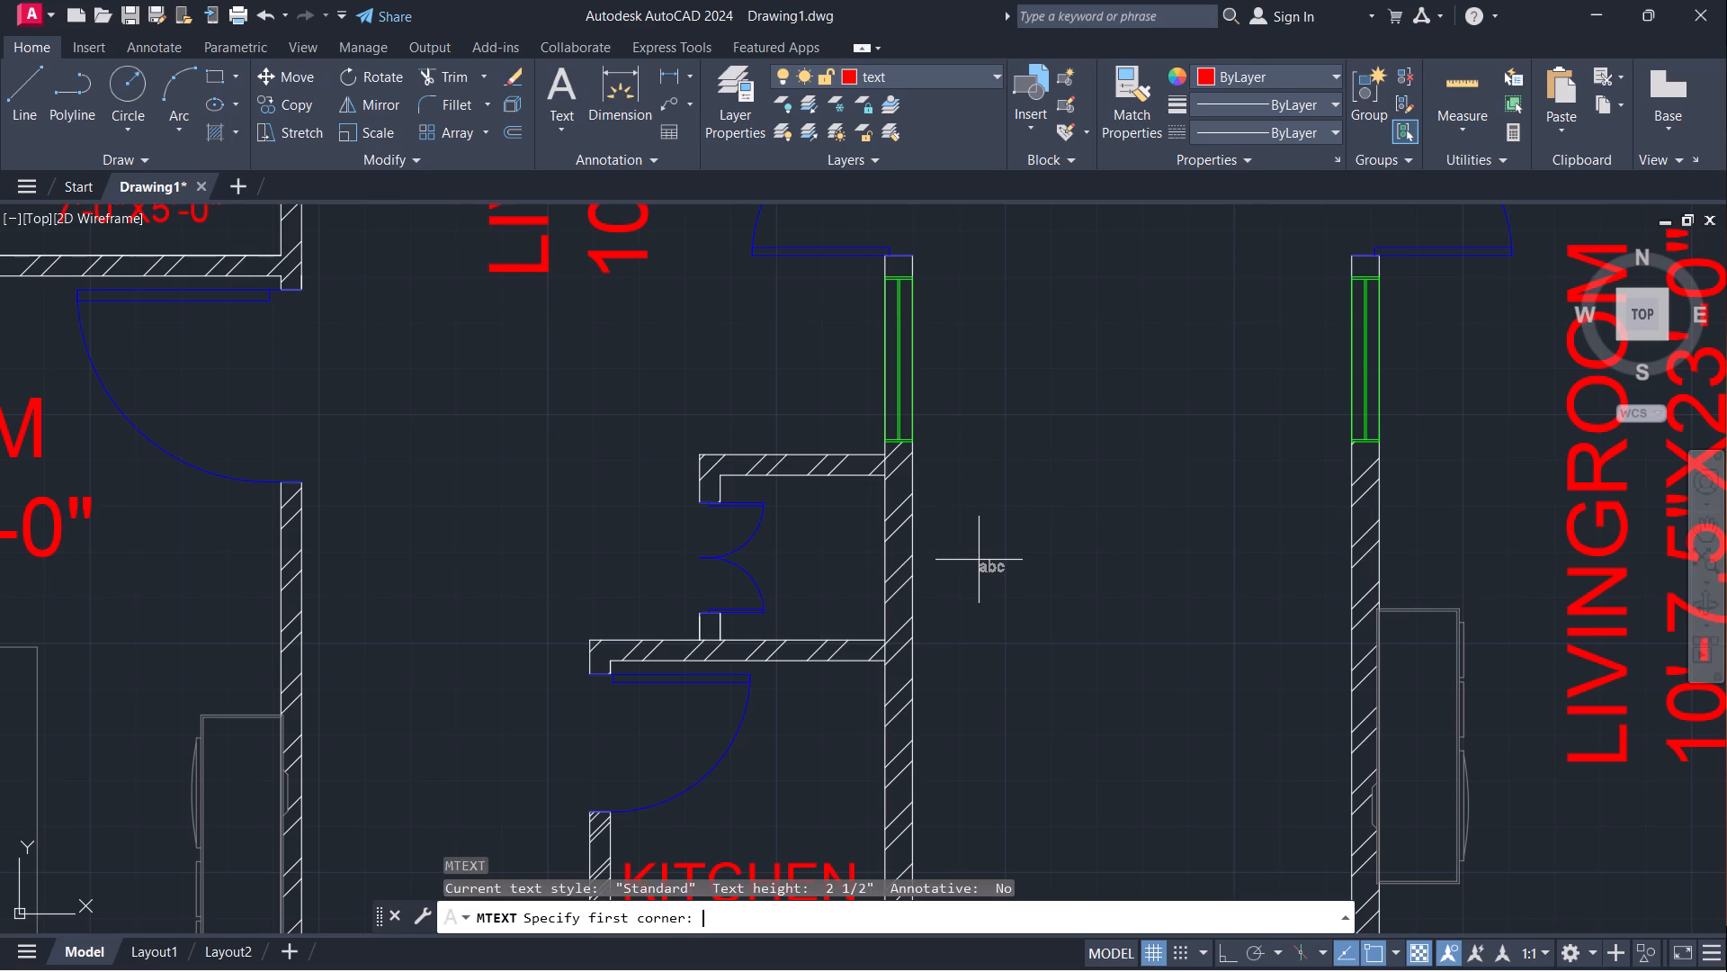
{"action": "left_click", "coordinate": [979, 560]}
{"action": "left_click", "coordinate": [973, 570]}
{"action": "left_click", "coordinate": [977, 535]}
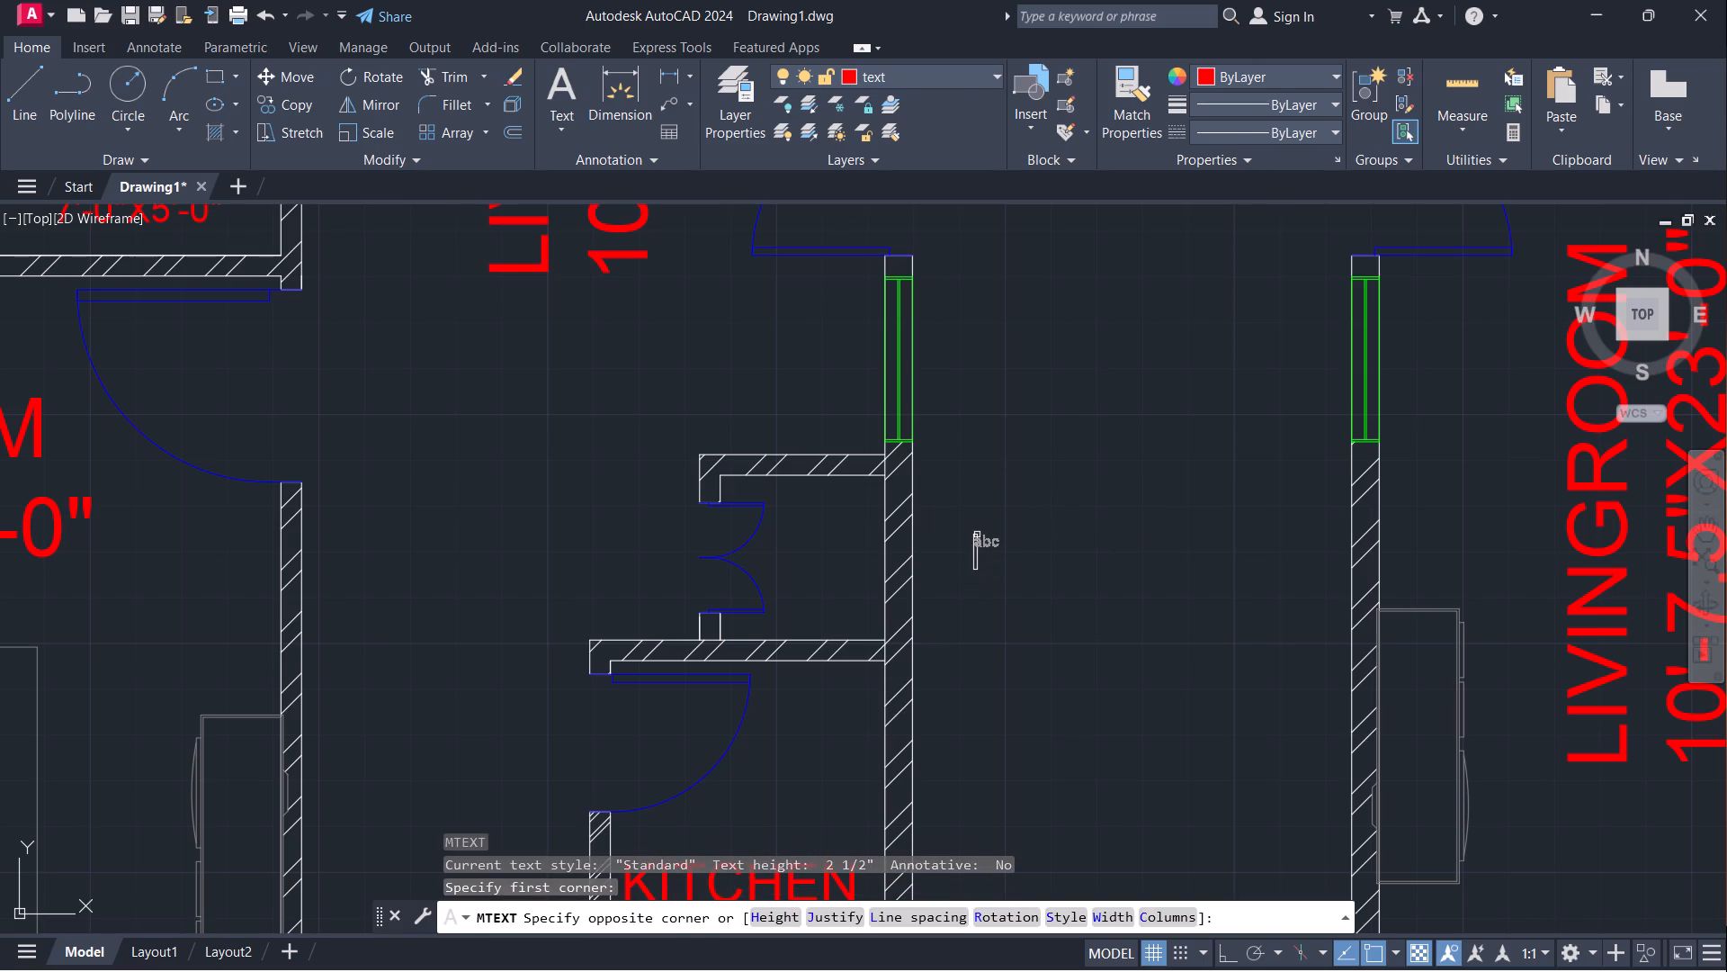
{"action": "type", "text": "POOJA"}
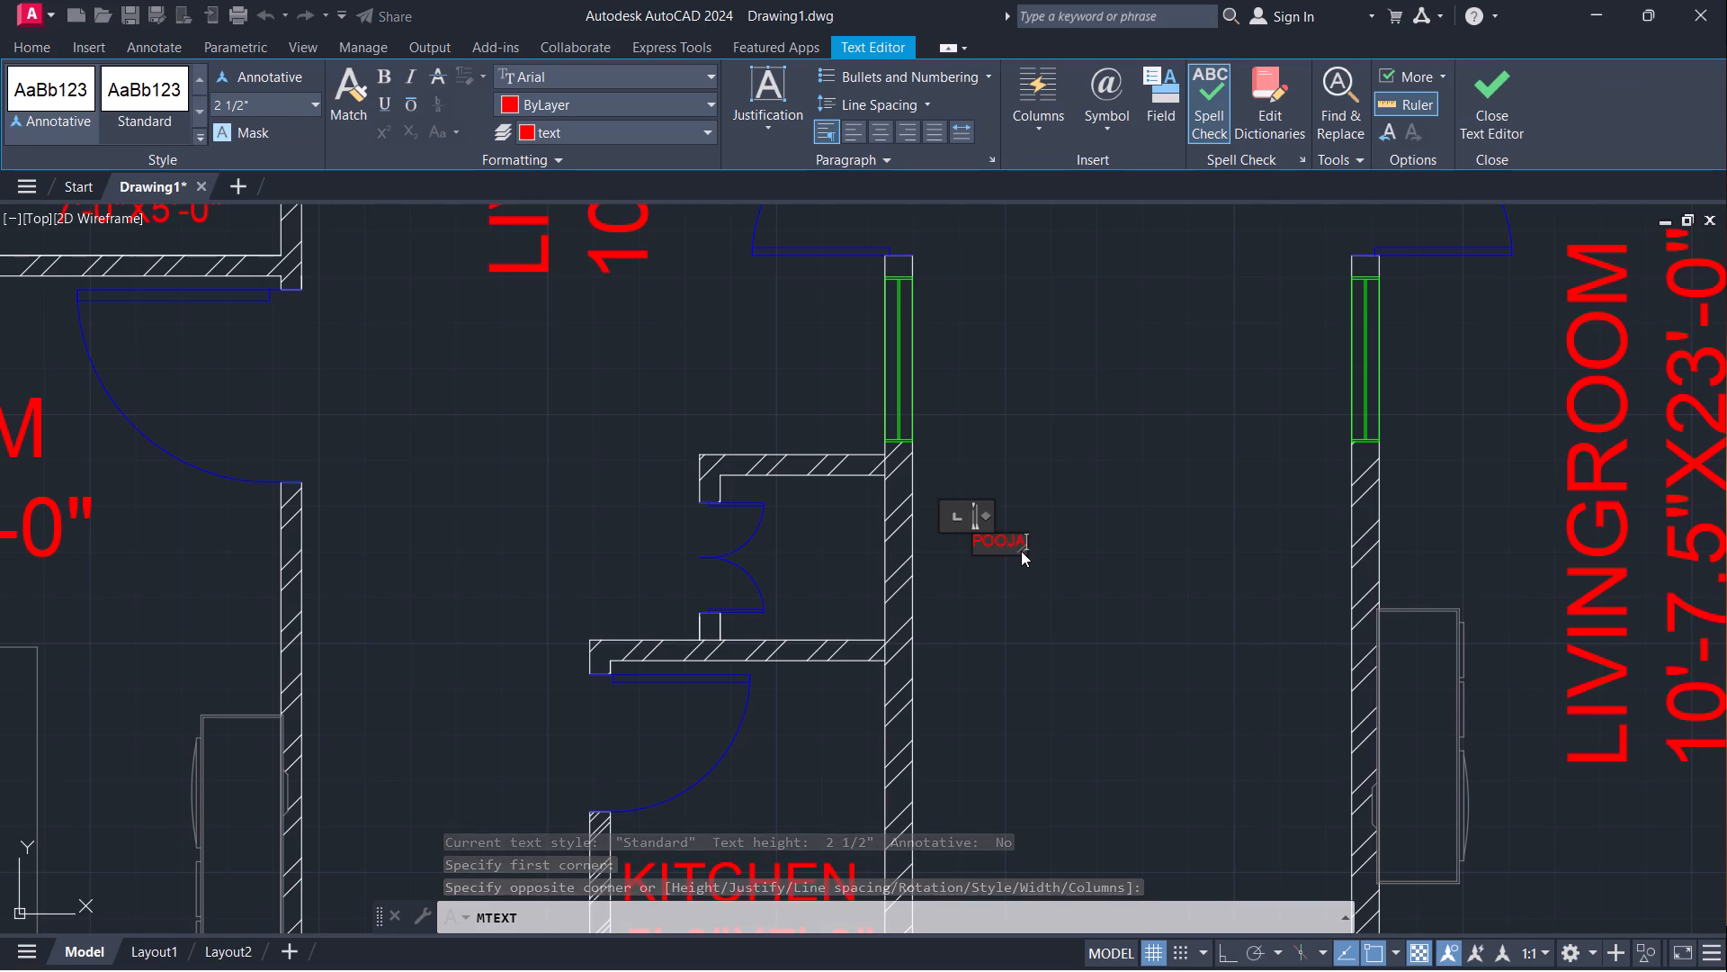
{"action": "key", "text": "Return"}
{"action": "key", "text": "3"}
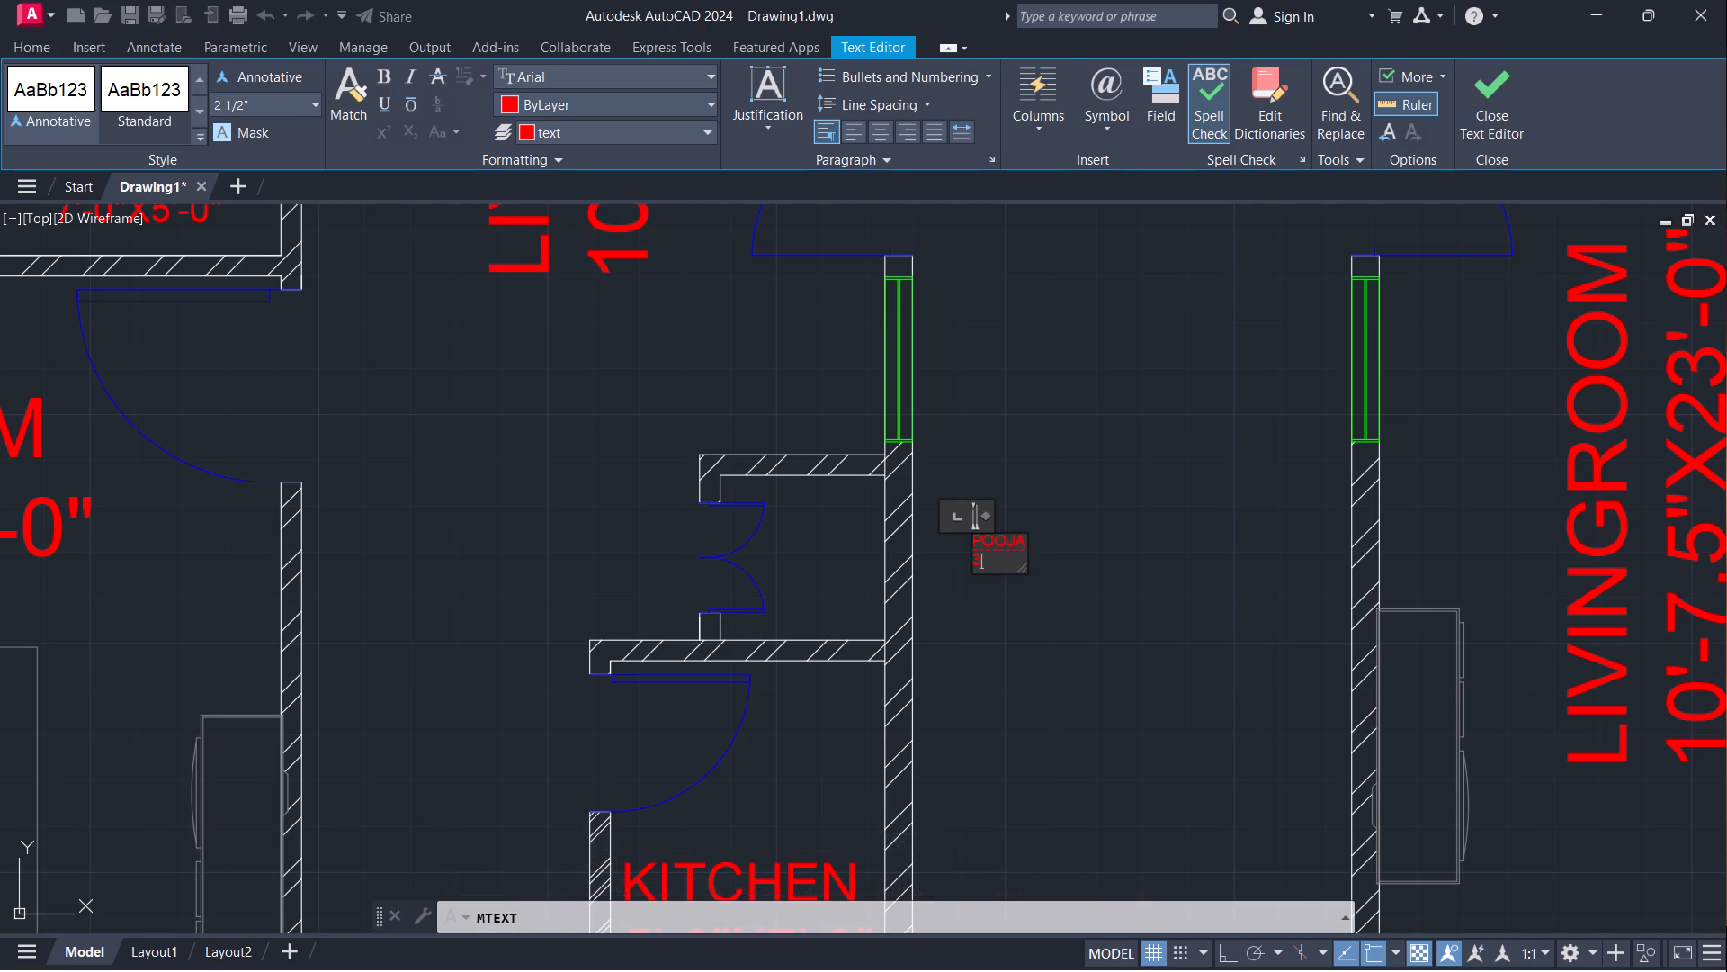
{"action": "type", "text": "'-0"}
{"action": "key", "text": "shift+quotedbl"}
{"action": "type", "text": "X3"}
{"action": "key", "text": "apostrophe"}
{"action": "type", "text": "-0\""}
{"action": "key", "text": "Return"}
{"action": "left_click", "coordinate": [1109, 561]}
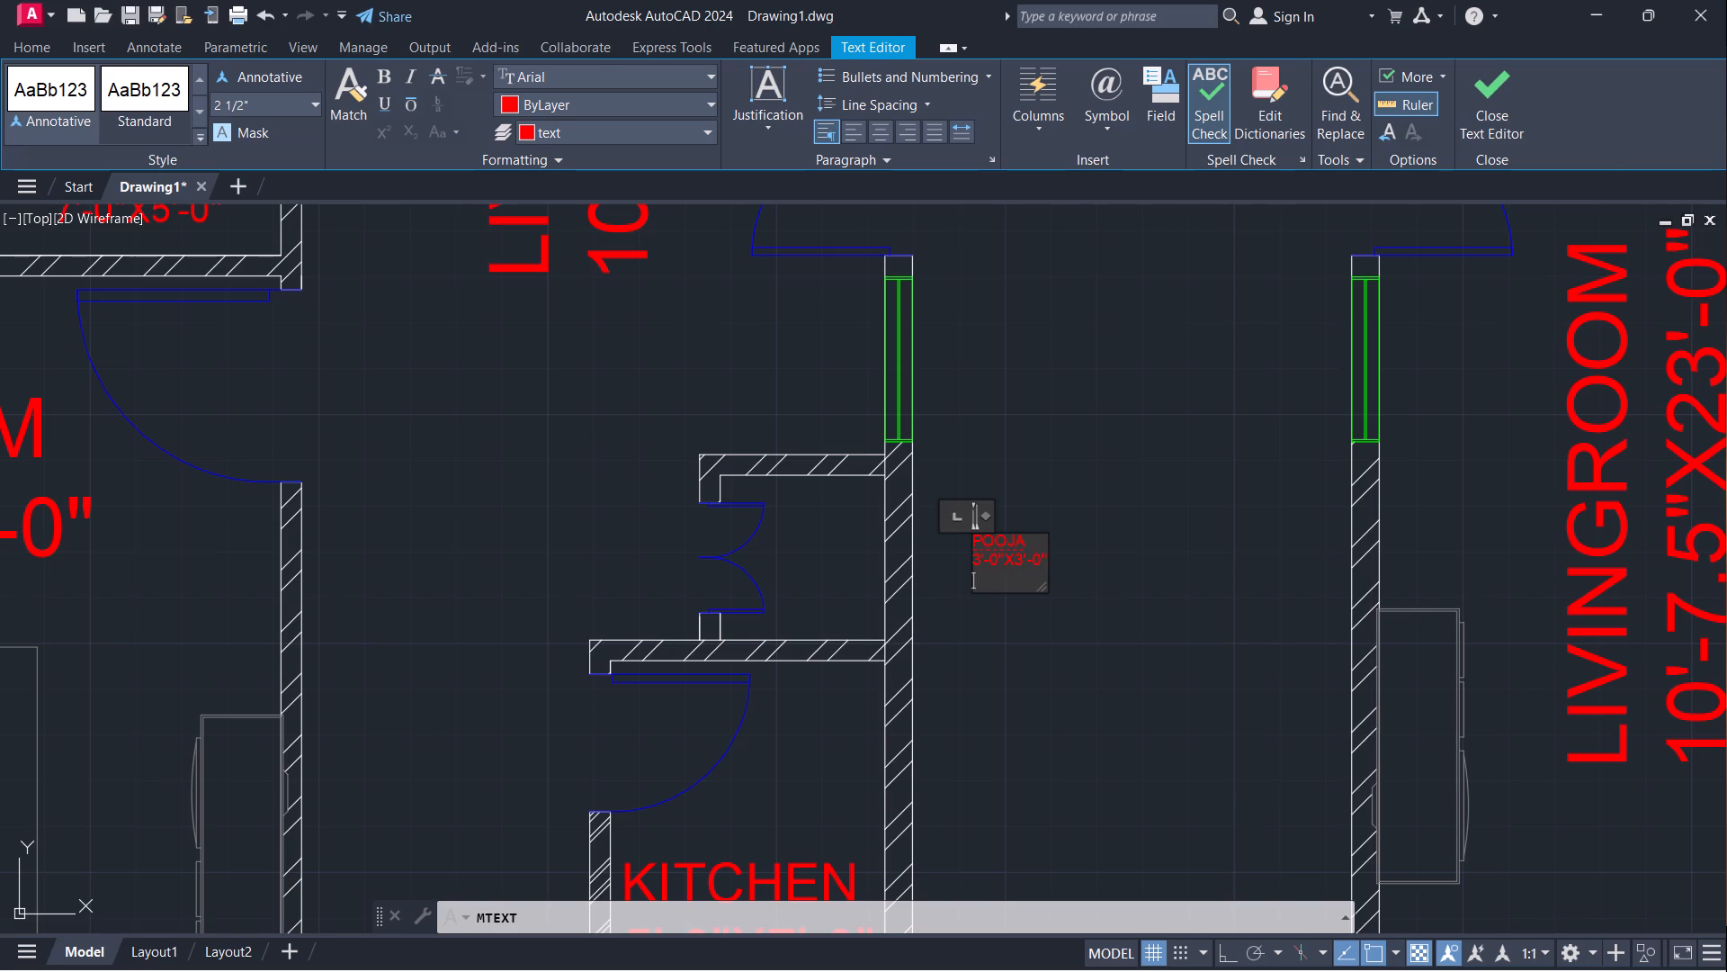
Rotate the POOJA label about its upper-left corner by about 270 degrees so it reads vertically downward.
{"action": "left_click", "coordinate": [944, 523]}
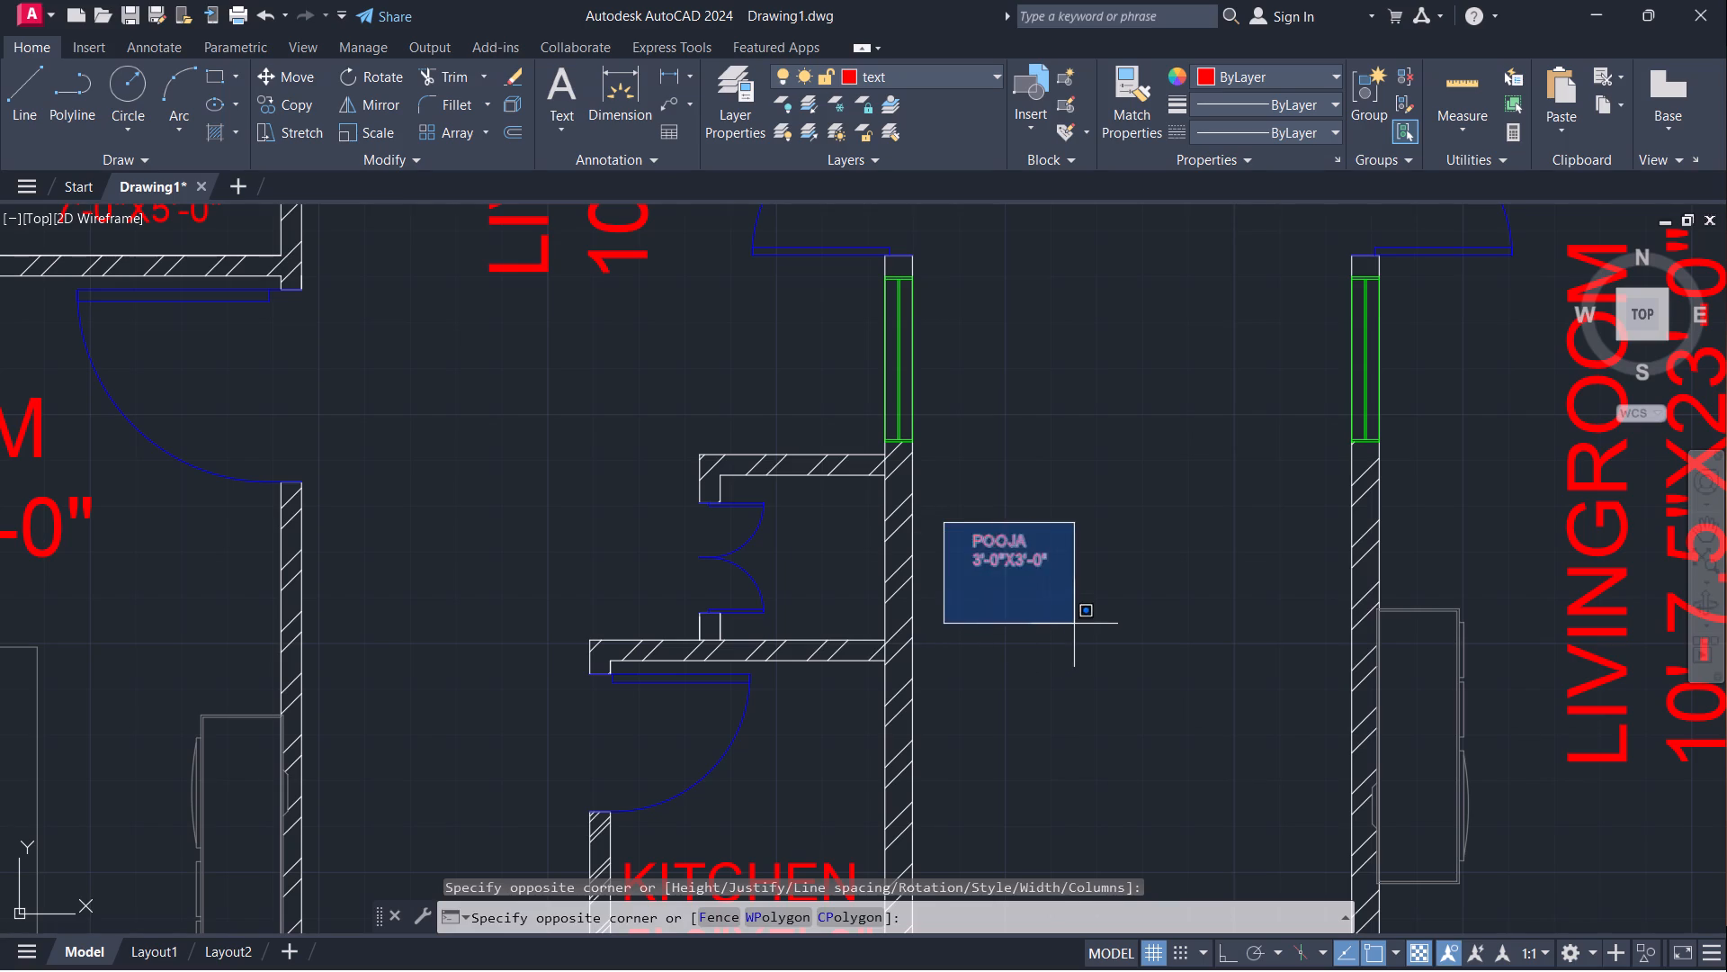
{"action": "left_click", "coordinate": [1078, 624]}
{"action": "type", "text": "RO"}
{"action": "key", "text": "Return"}
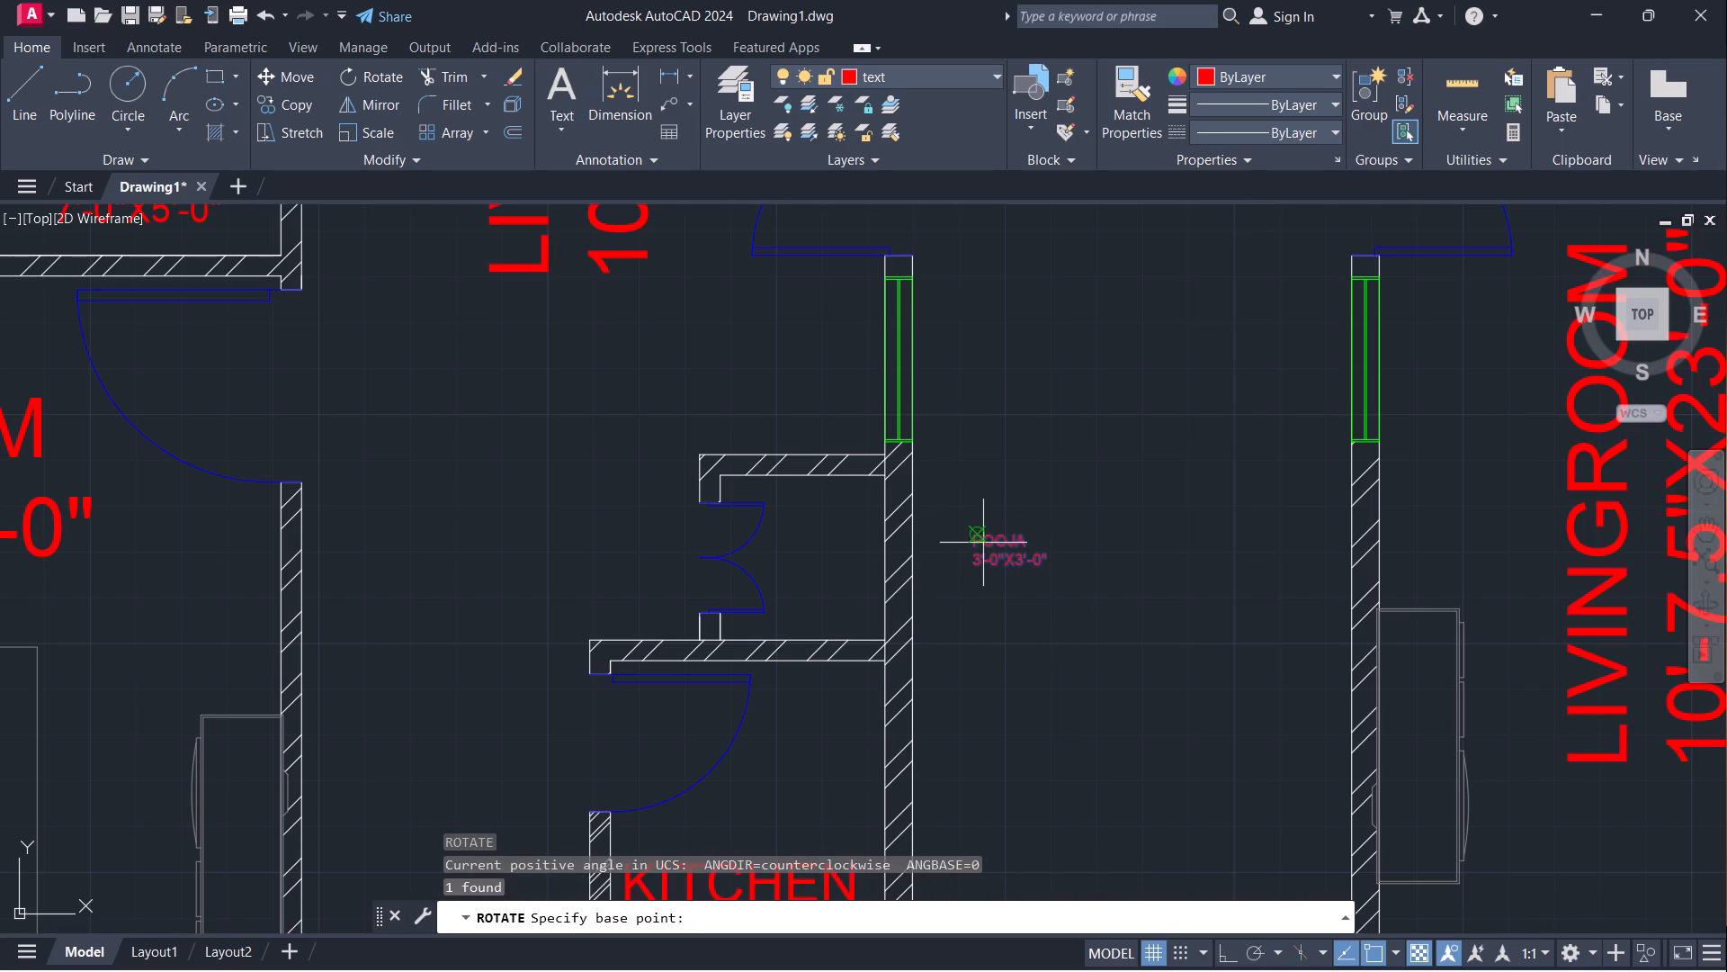
{"action": "left_click", "coordinate": [972, 535]}
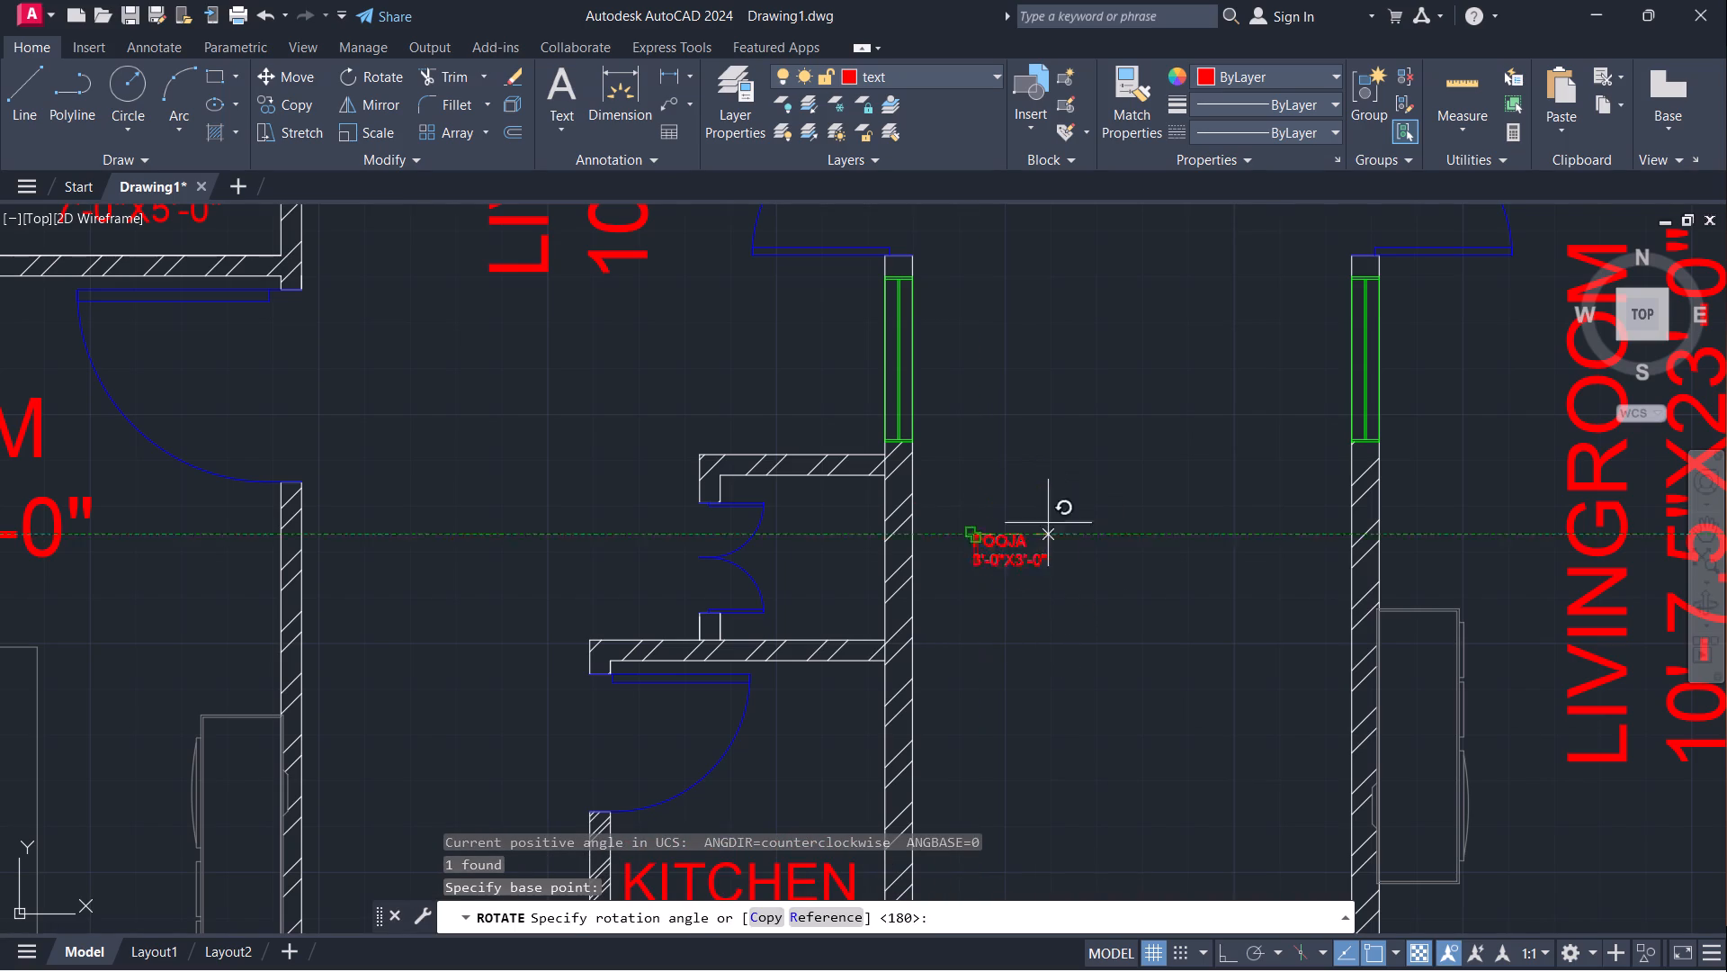
{"action": "left_click", "coordinate": [966, 787]}
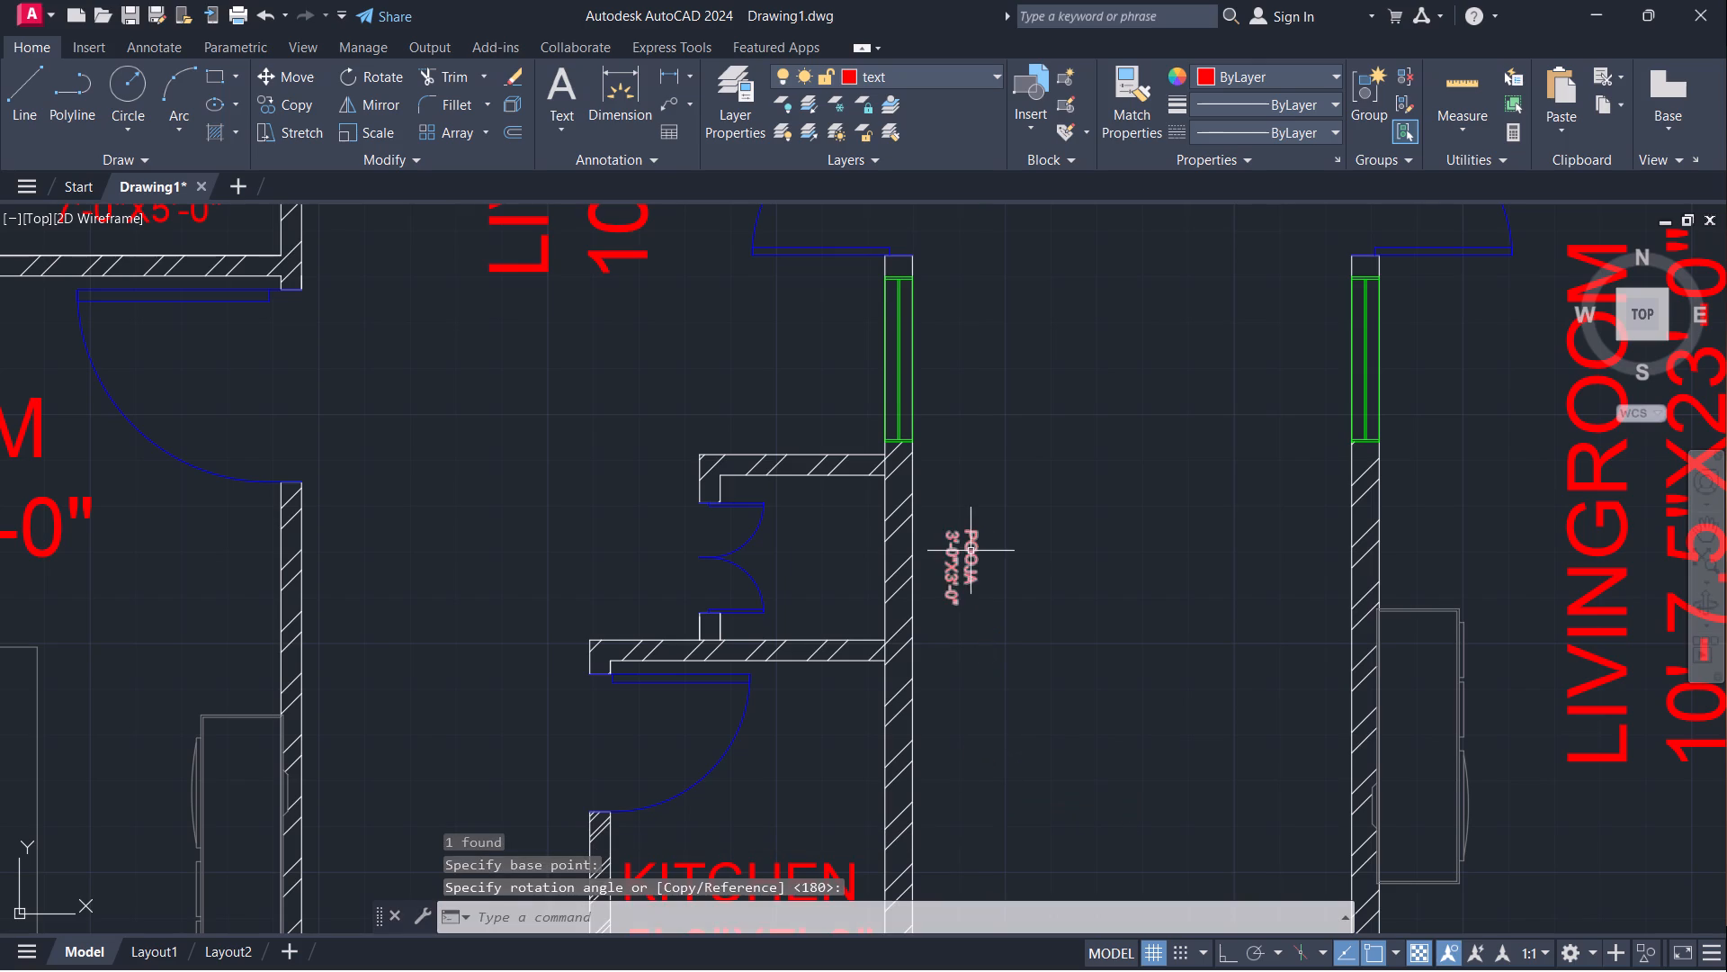
Move the POOJA label from the corridor into the small closet north of the upper-left apartment's kitchen.
{"action": "left_click", "coordinate": [971, 549]}
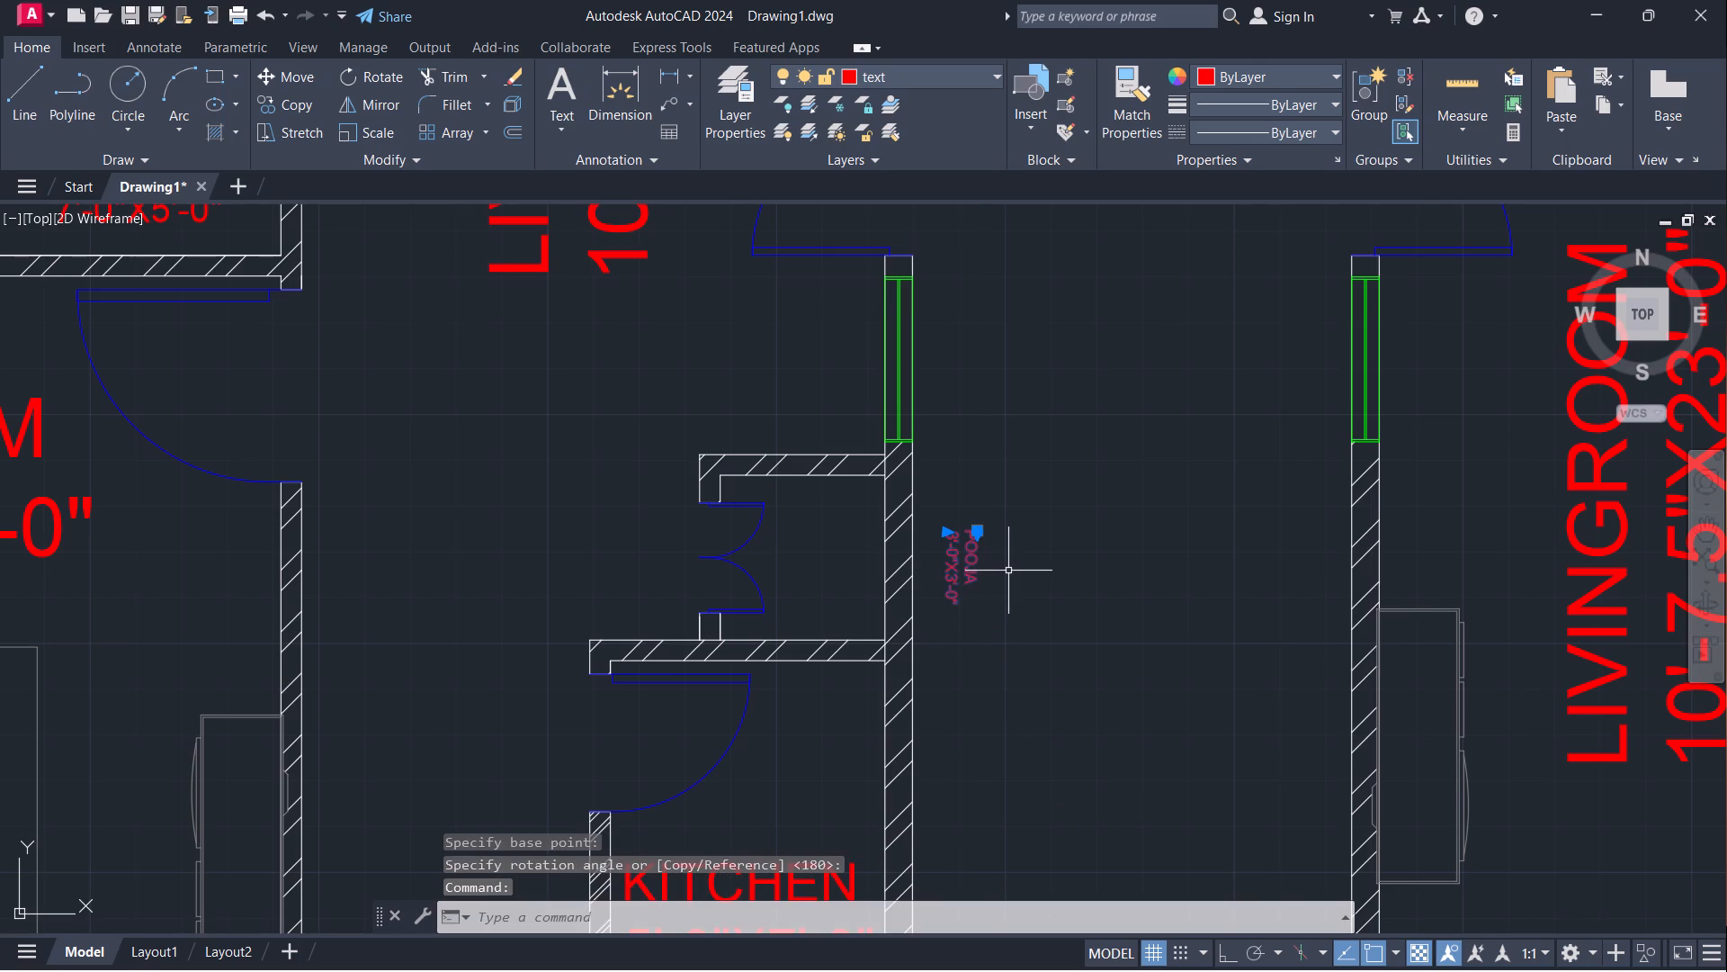
{"action": "key", "text": "m"}
{"action": "key", "text": "Return"}
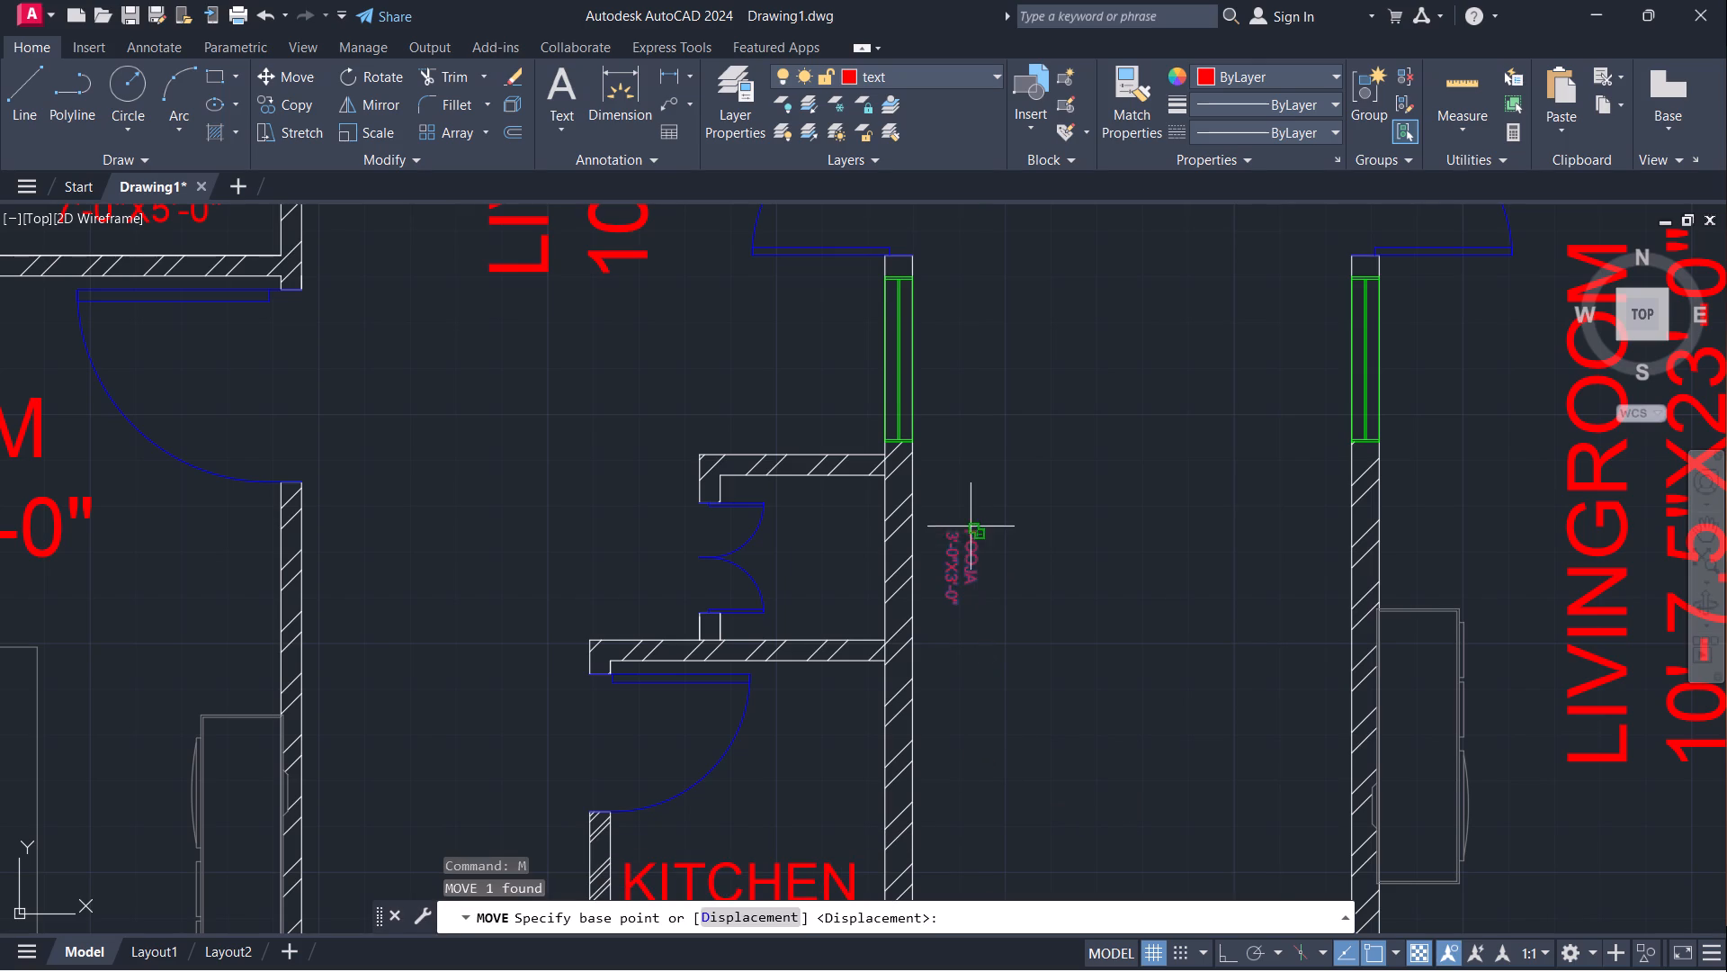
{"action": "left_click", "coordinate": [971, 526]}
{"action": "left_click", "coordinate": [850, 518]}
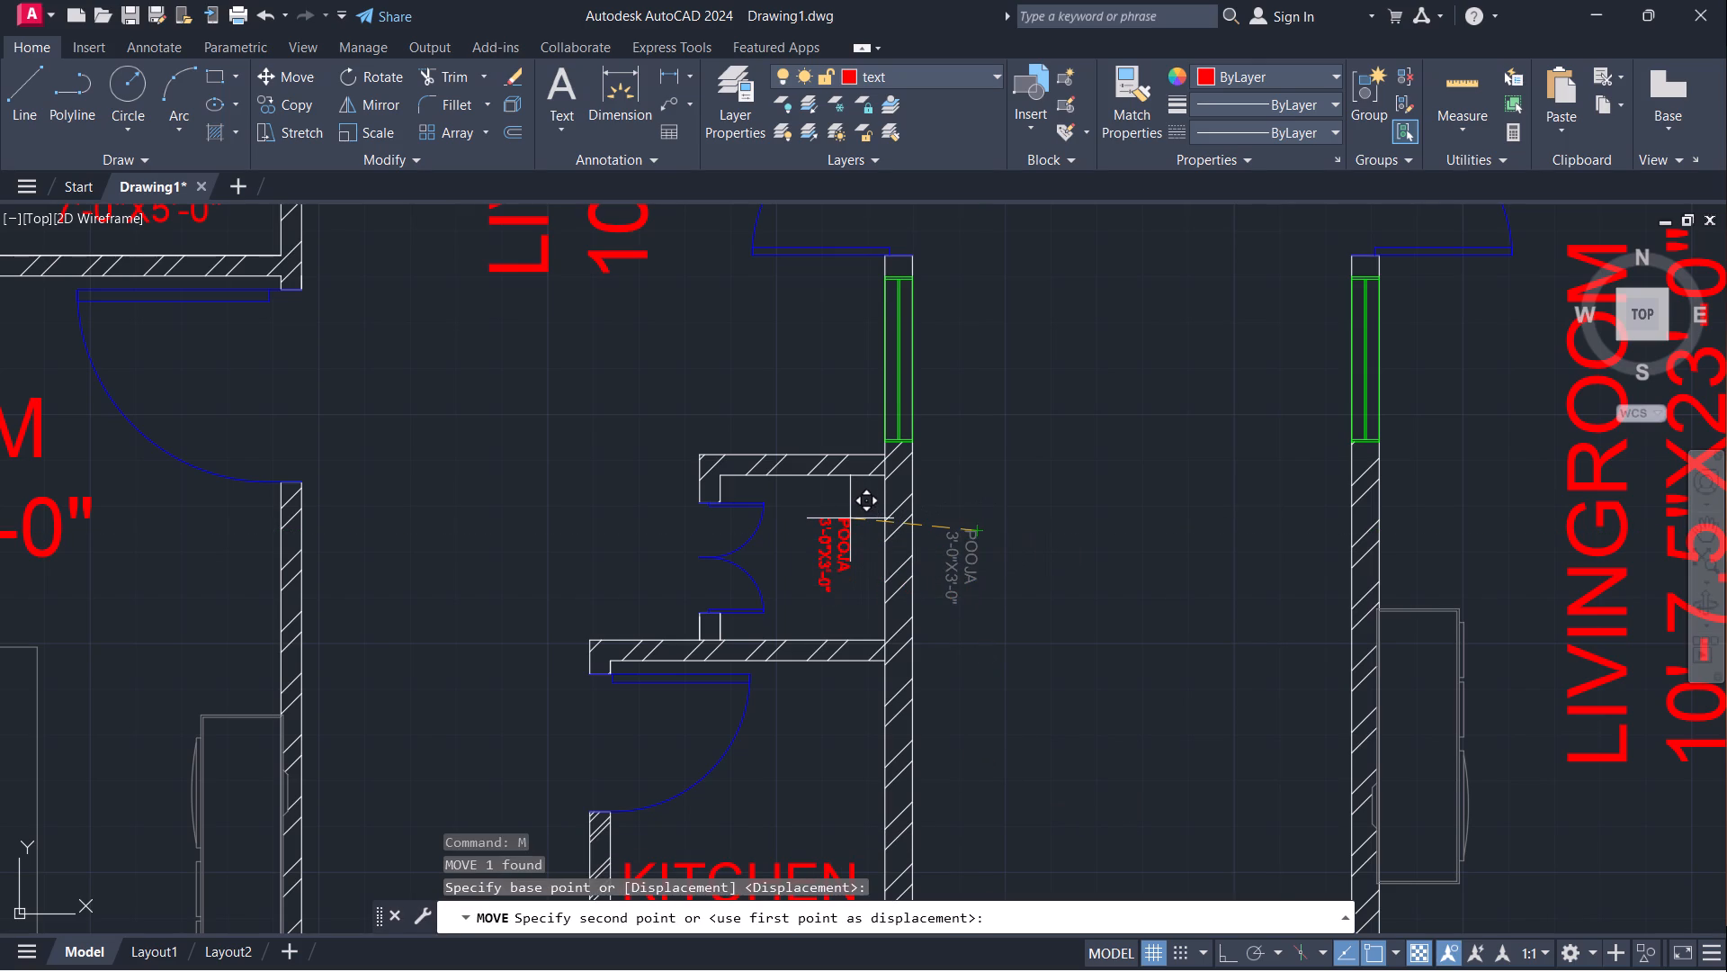
Copy the POOJA label into the matching small closet south of the upper-right apartment's kitchen.
{"action": "left_click", "coordinate": [844, 526]}
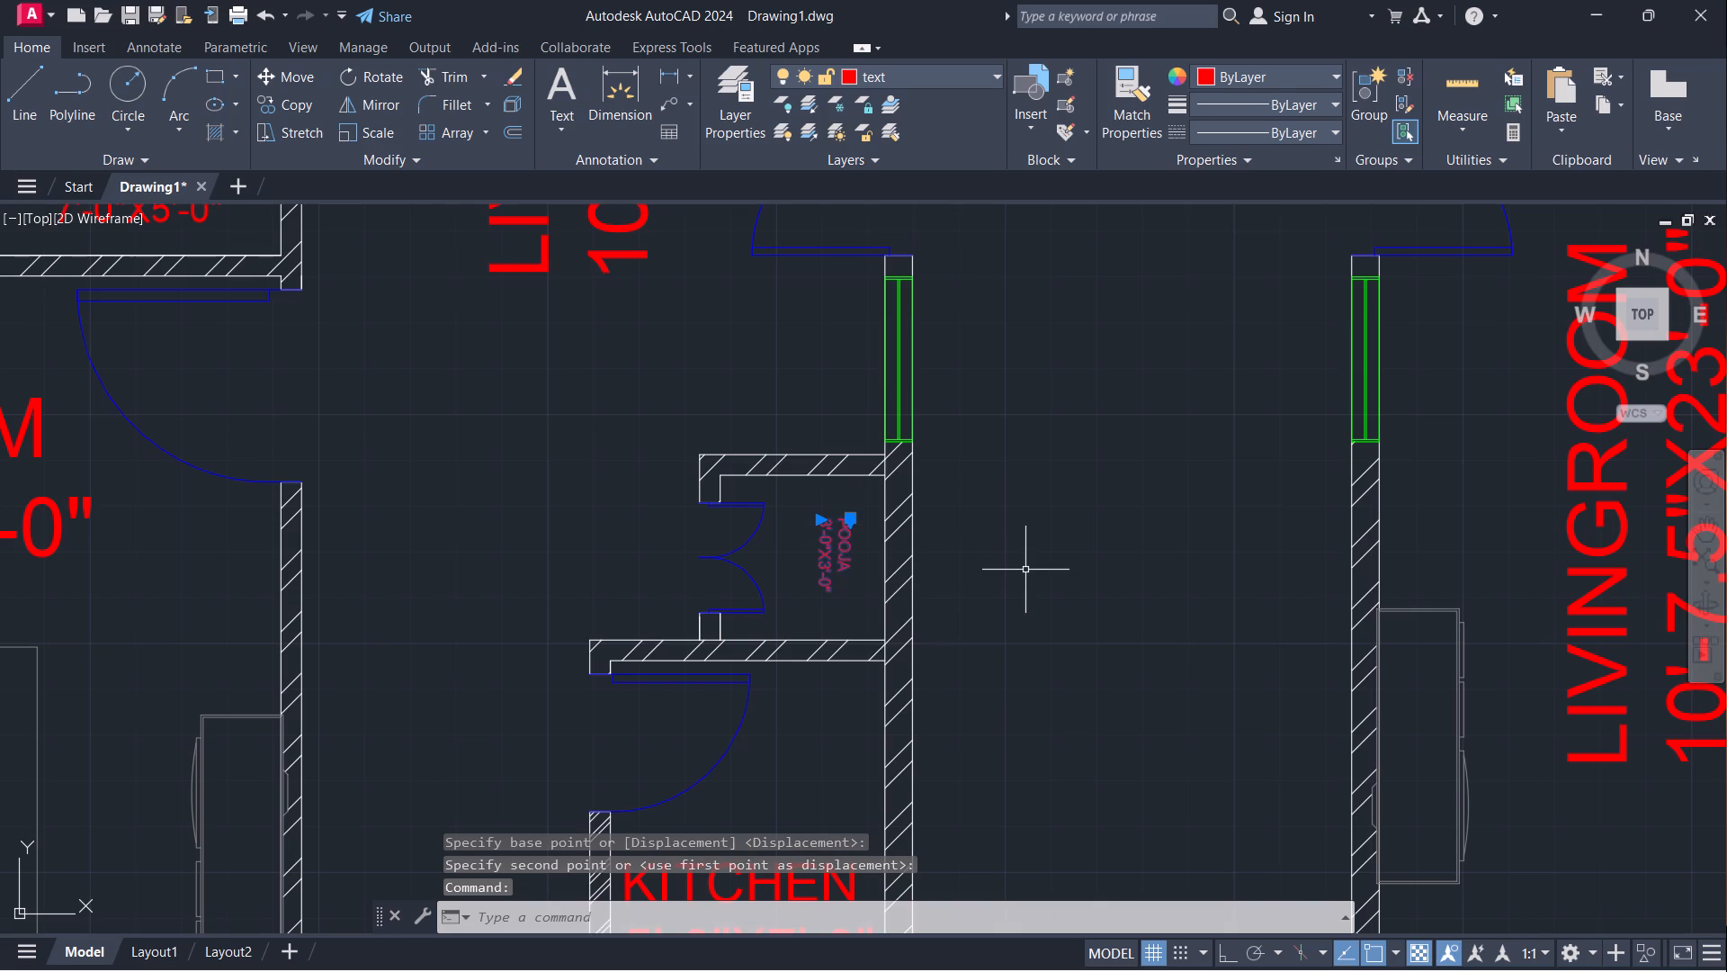
{"action": "type", "text": "CO"}
{"action": "key", "text": "Return"}
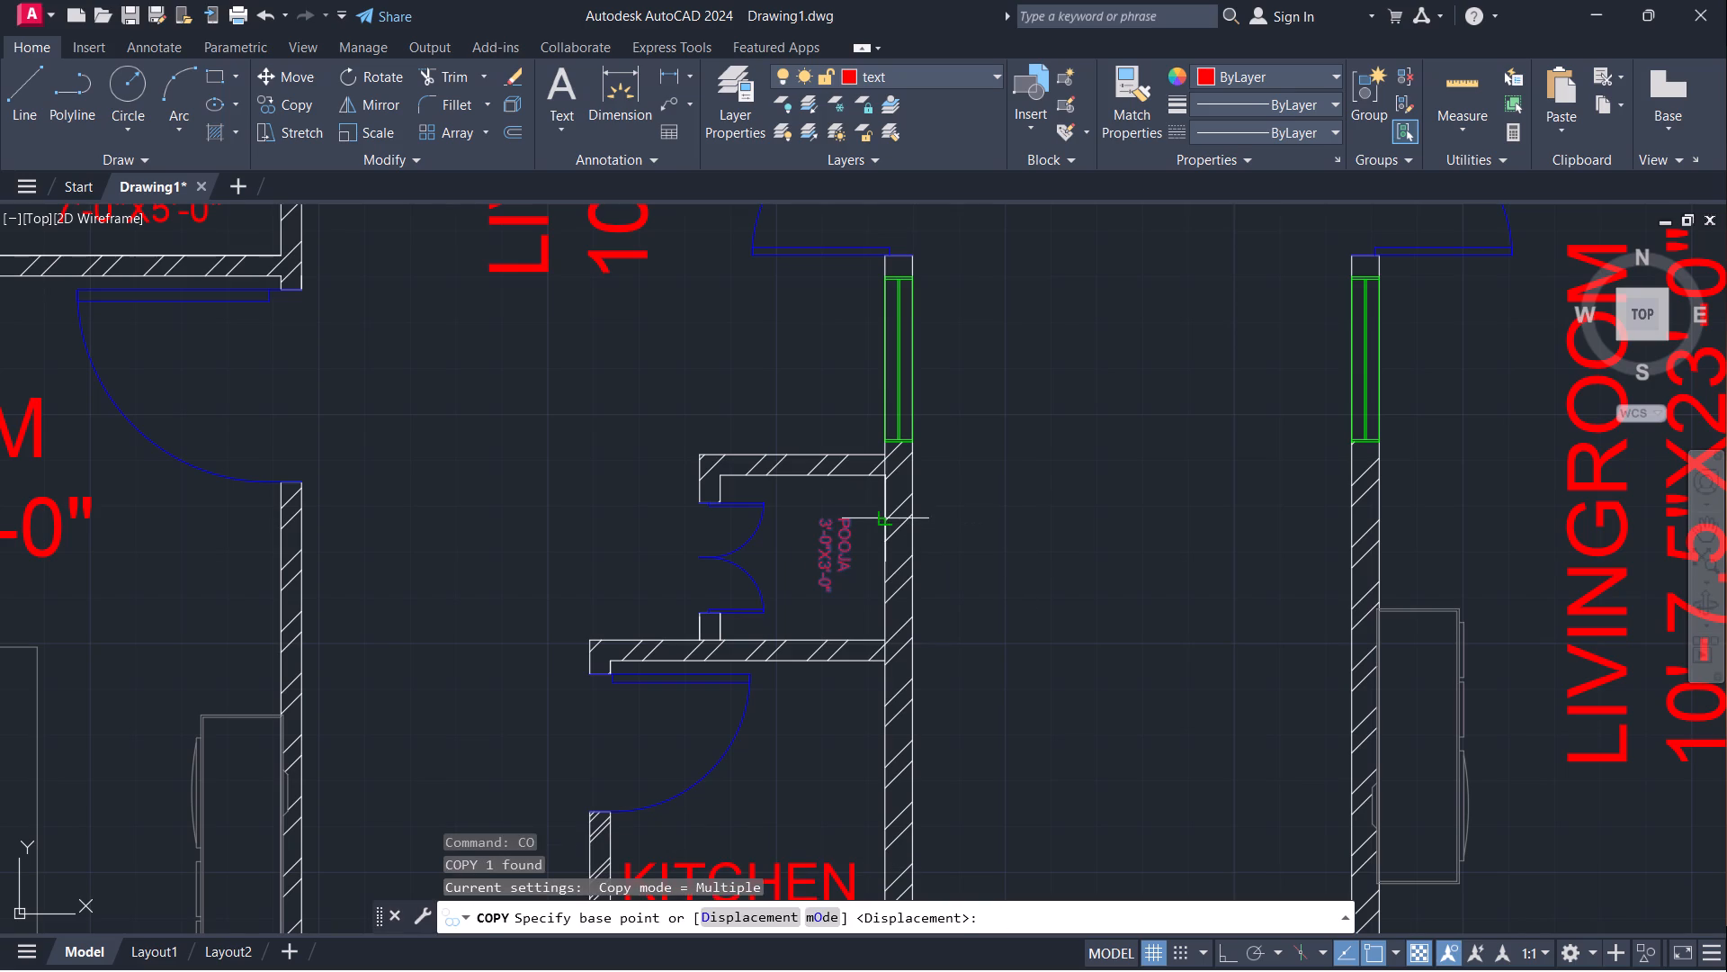
{"action": "left_click", "coordinate": [850, 519]}
{"action": "scroll", "coordinate": [1180, 489], "scroll_direction": "down", "scroll_amount": 3}
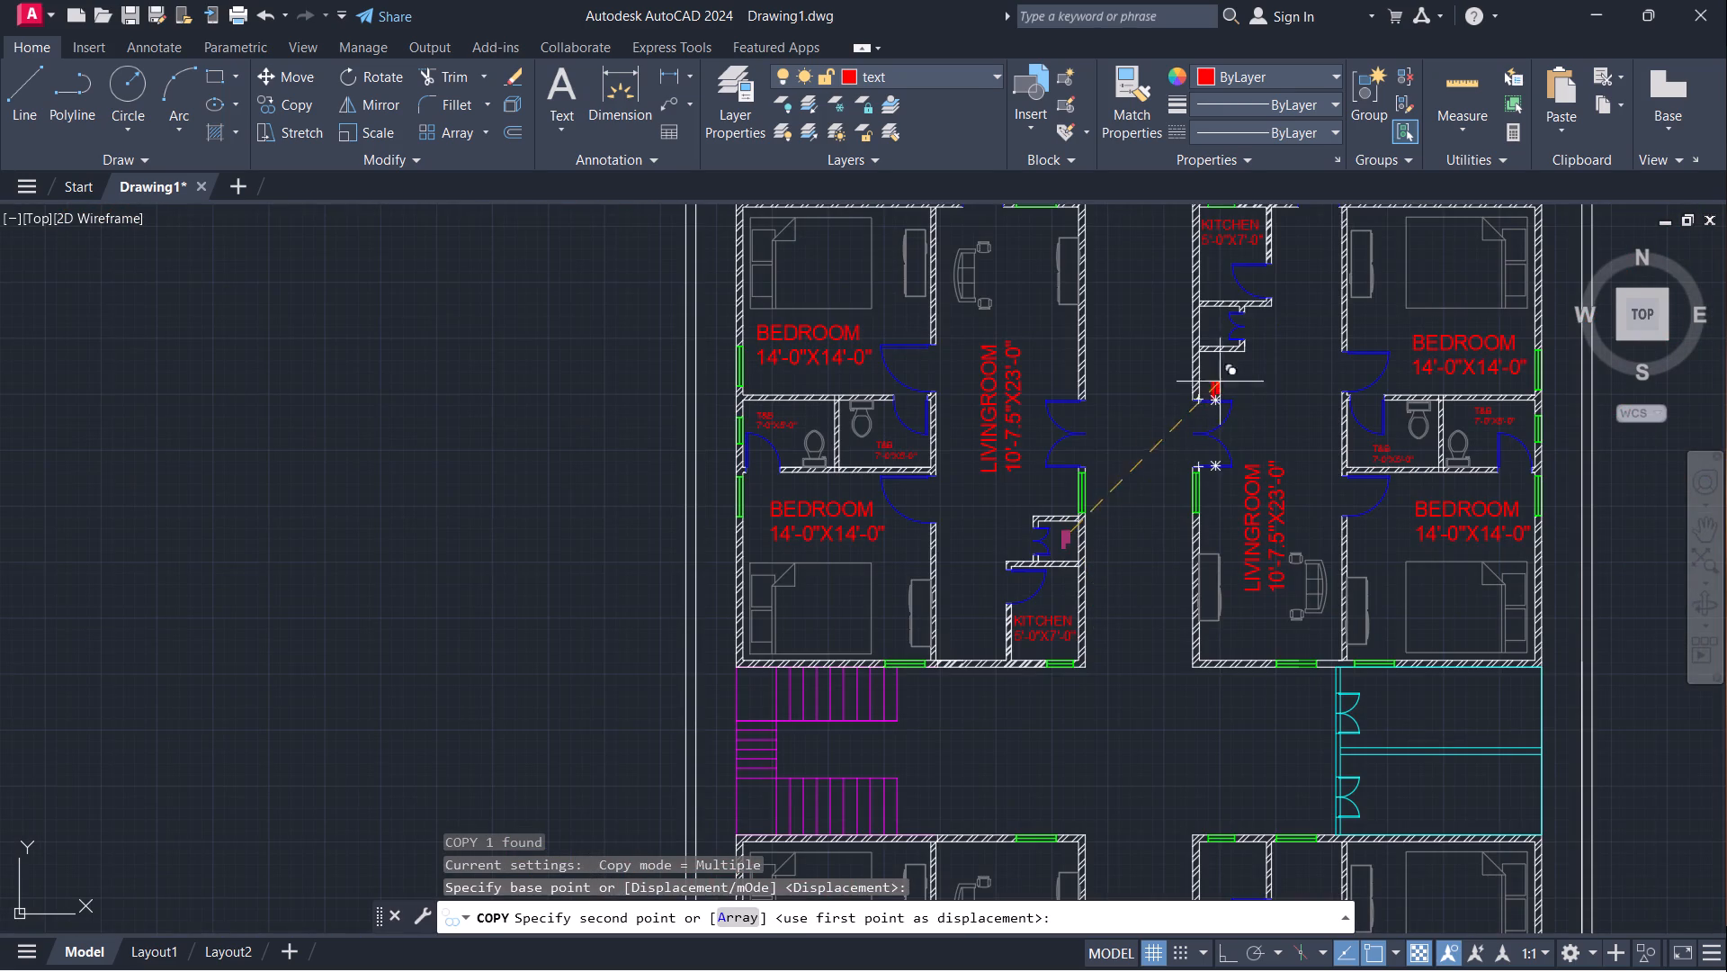
{"action": "scroll", "coordinate": [1222, 301], "scroll_direction": "up", "scroll_amount": 5}
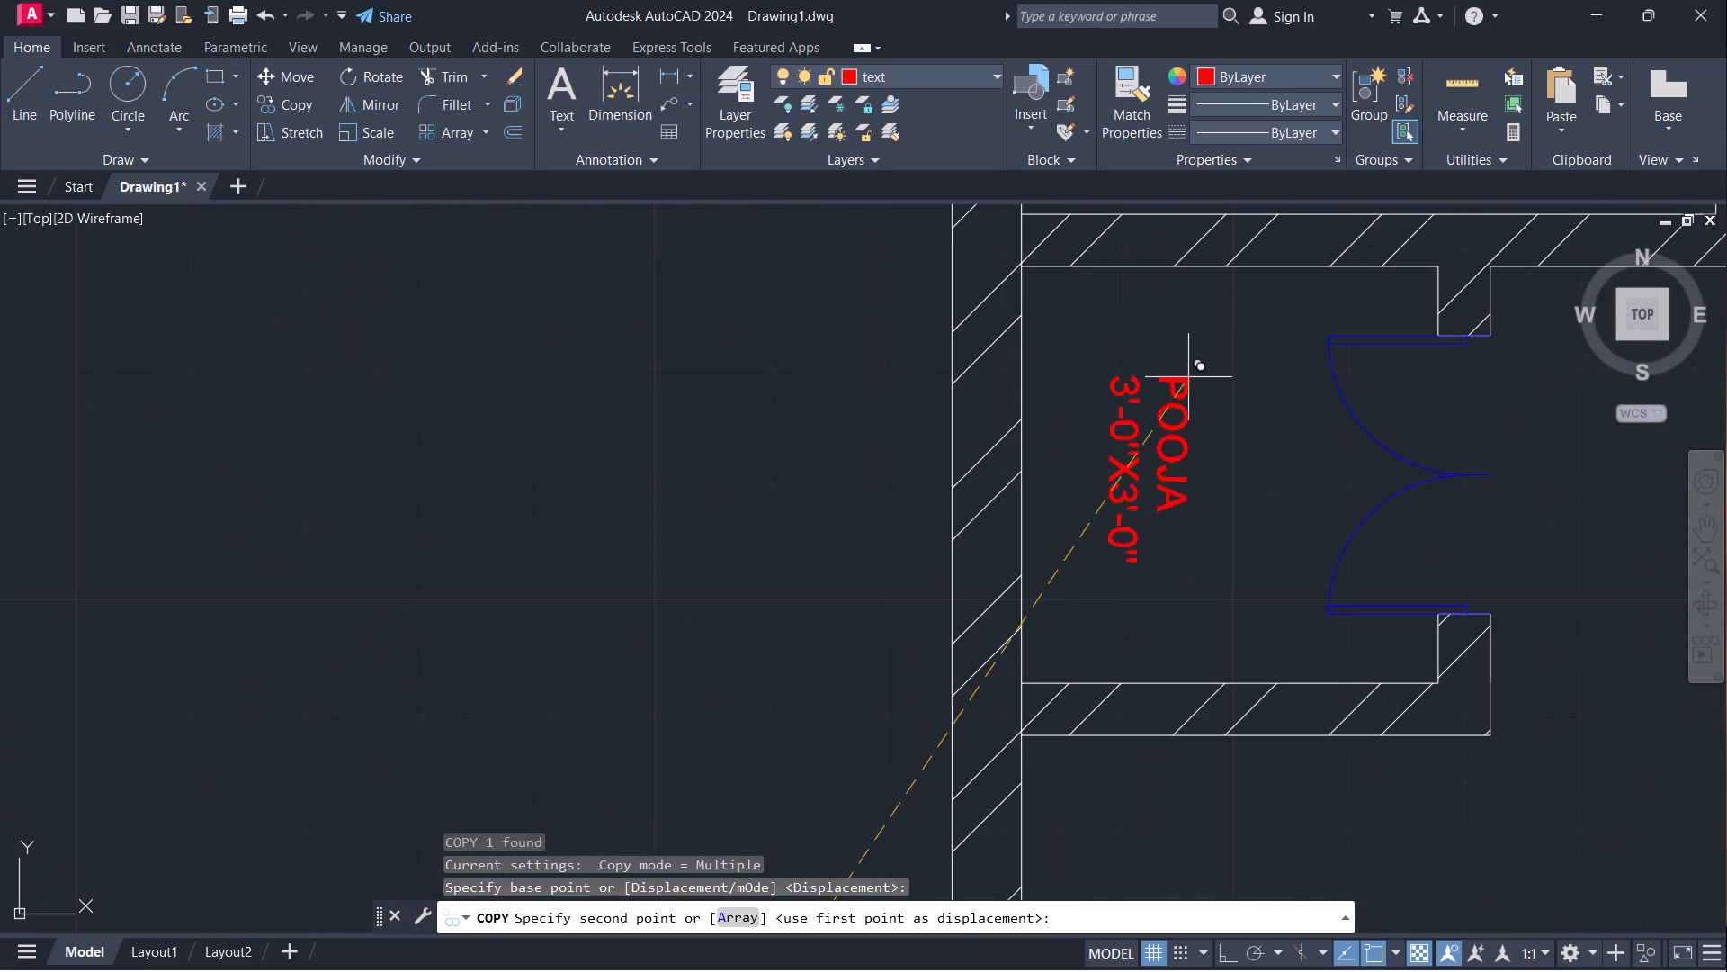
{"action": "left_click", "coordinate": [1206, 391]}
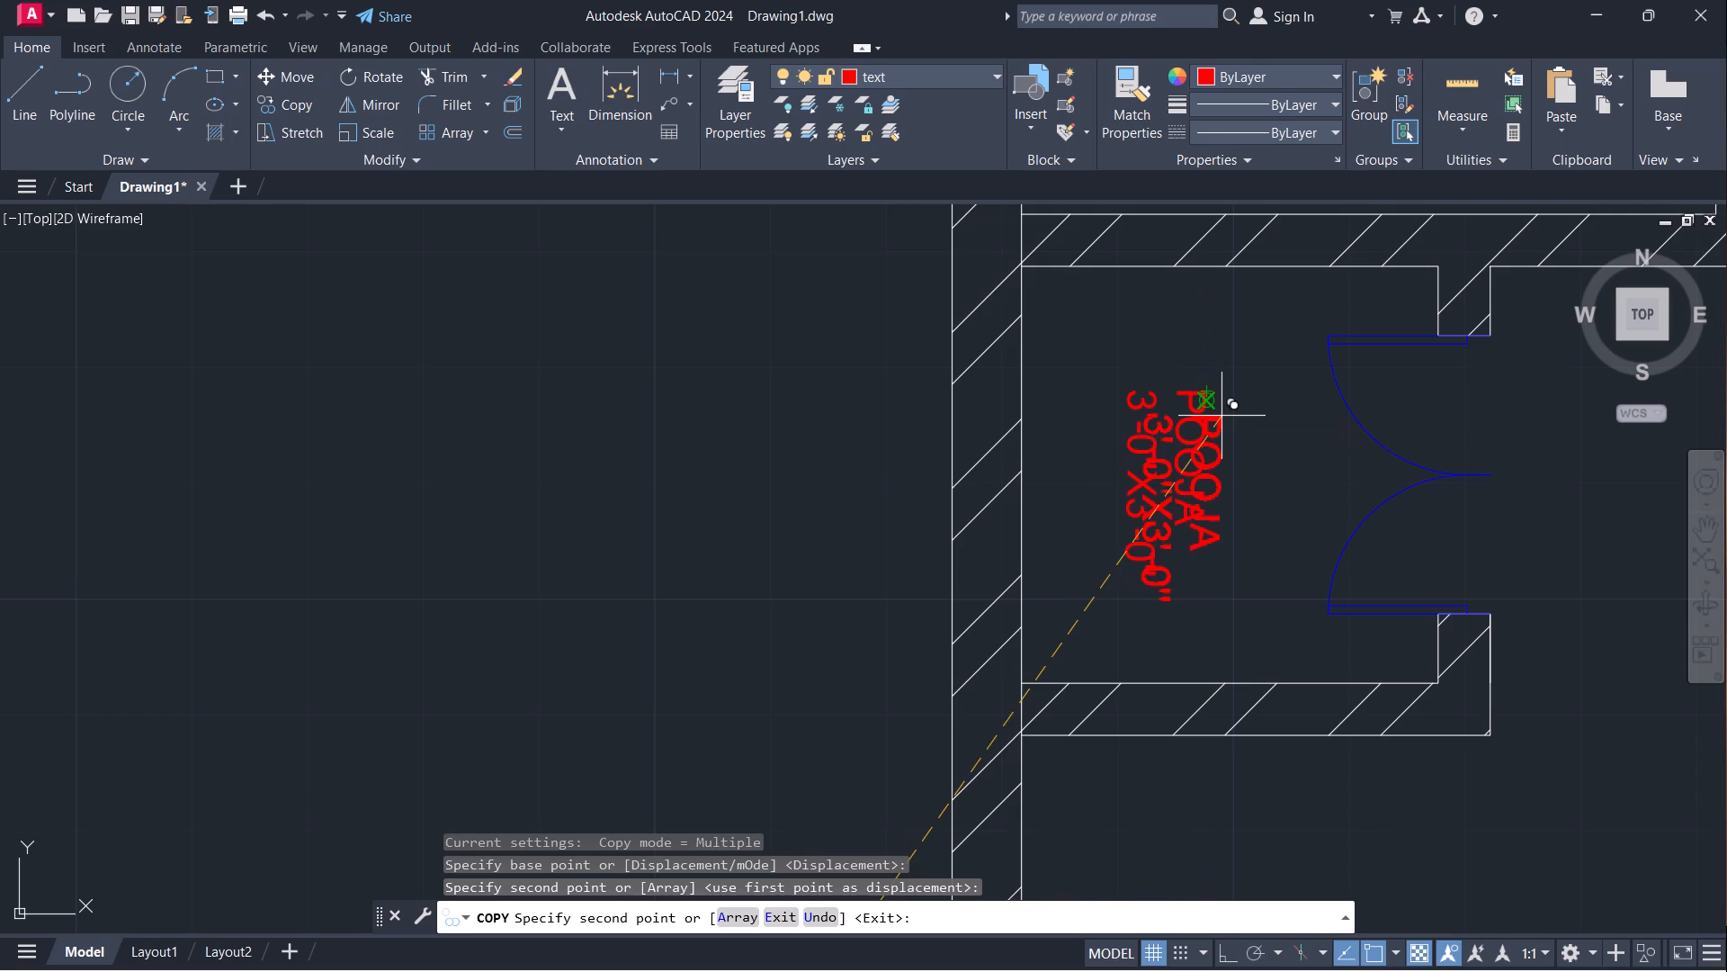
{"action": "key", "text": "Escape"}
Rotate the copied POOJA label about its text corner by about 180 degrees so it reads vertically upward.
{"action": "left_click", "coordinate": [1194, 402]}
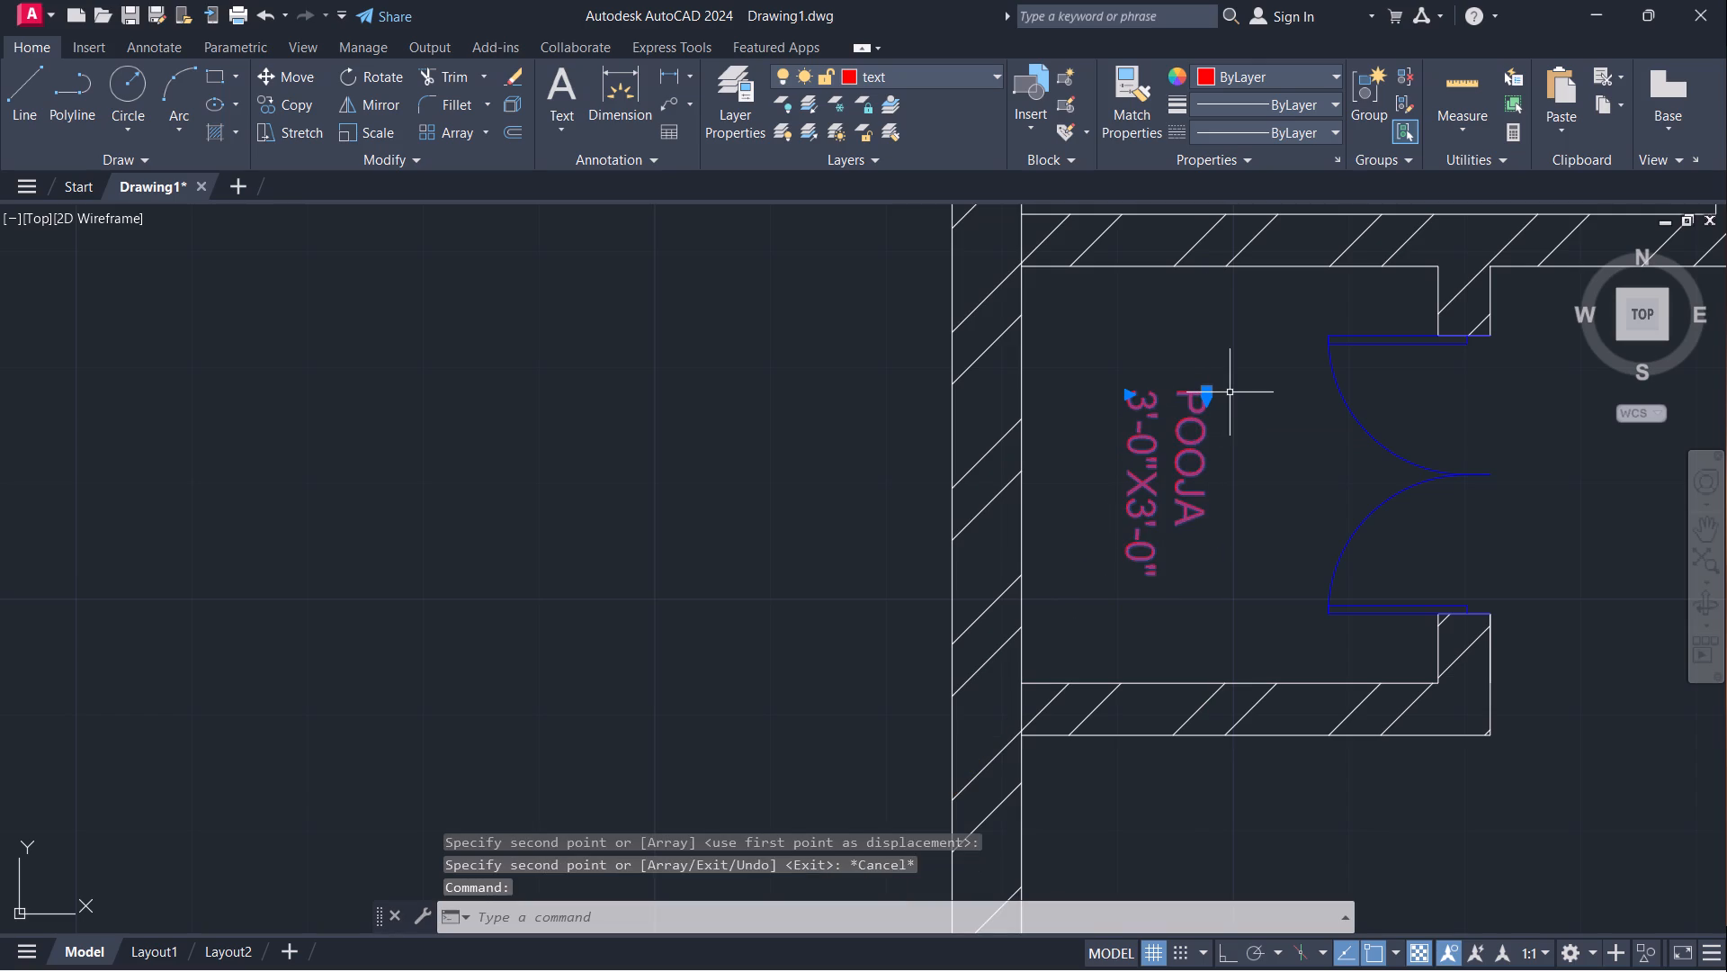
{"action": "type", "text": "RO"}
{"action": "key", "text": "Return"}
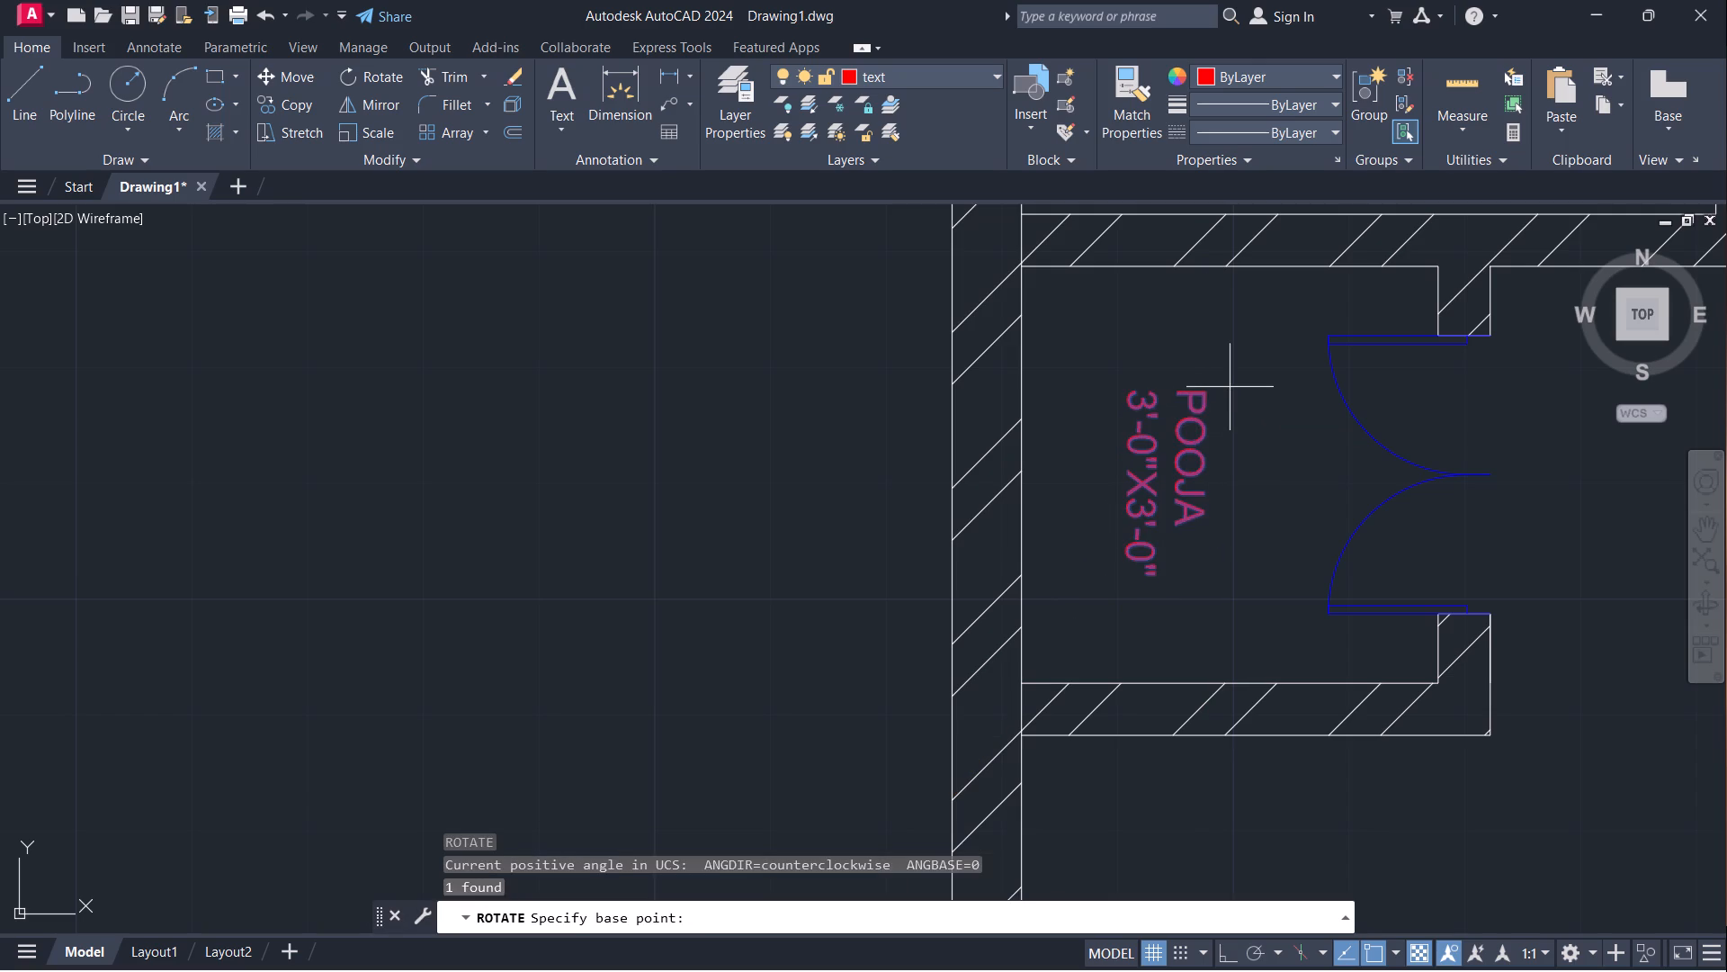
{"action": "left_click", "coordinate": [1210, 394]}
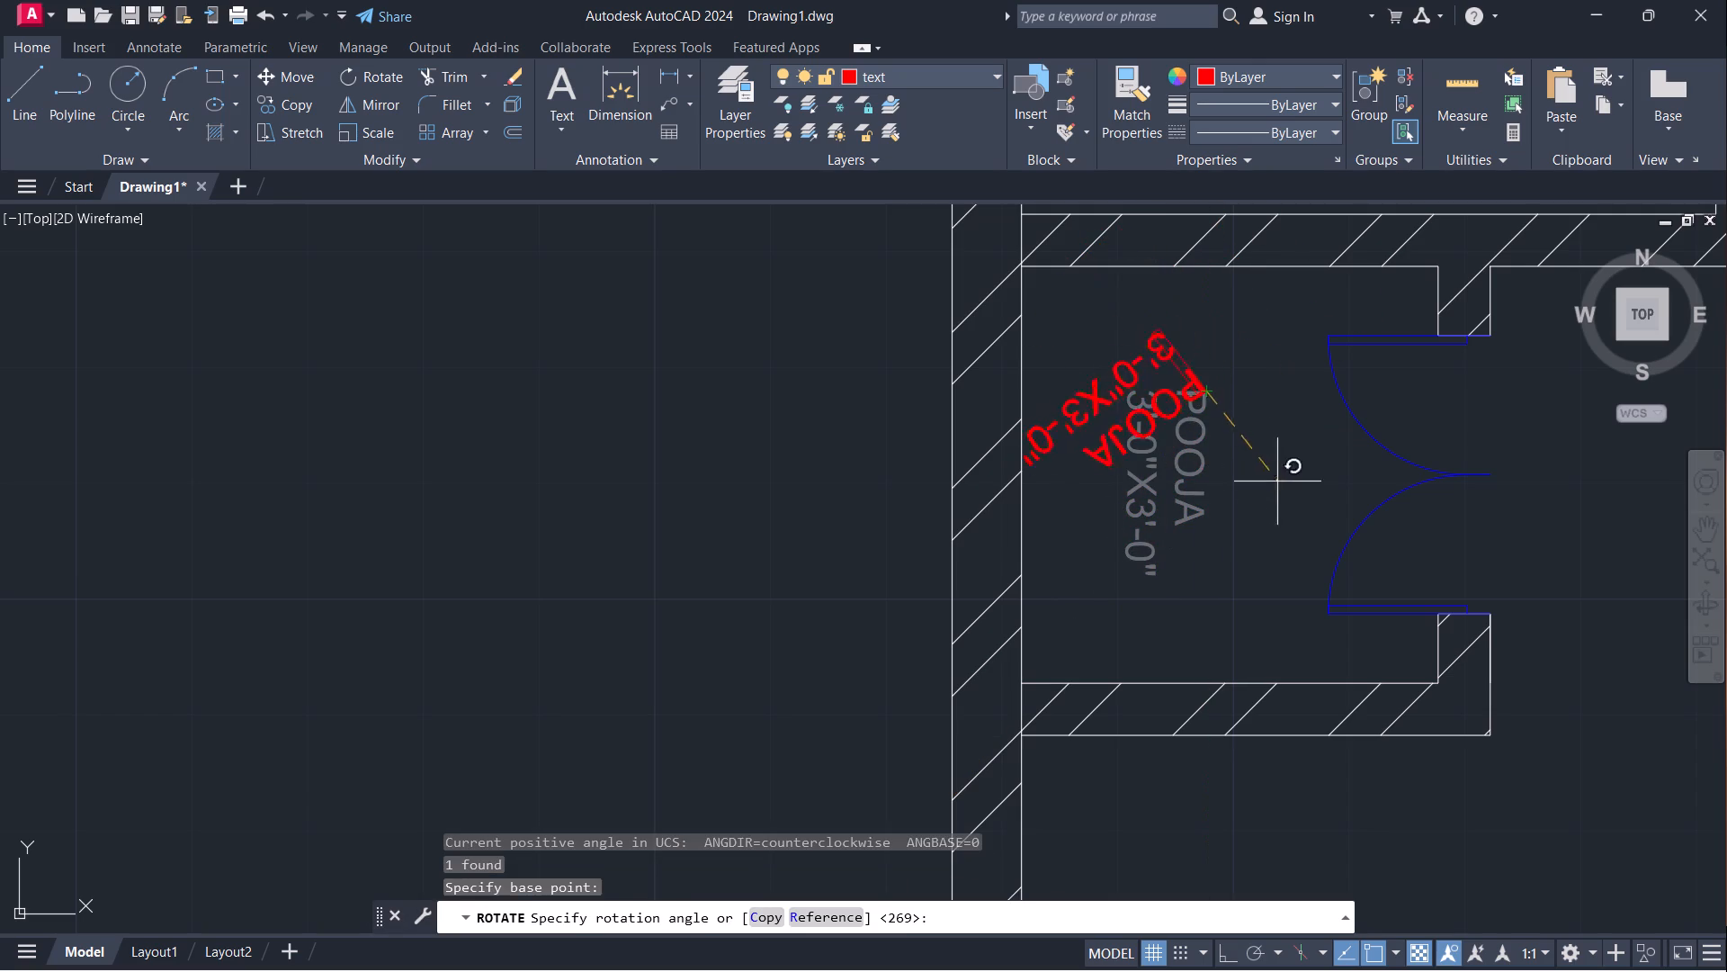
{"action": "left_click", "coordinate": [1113, 382]}
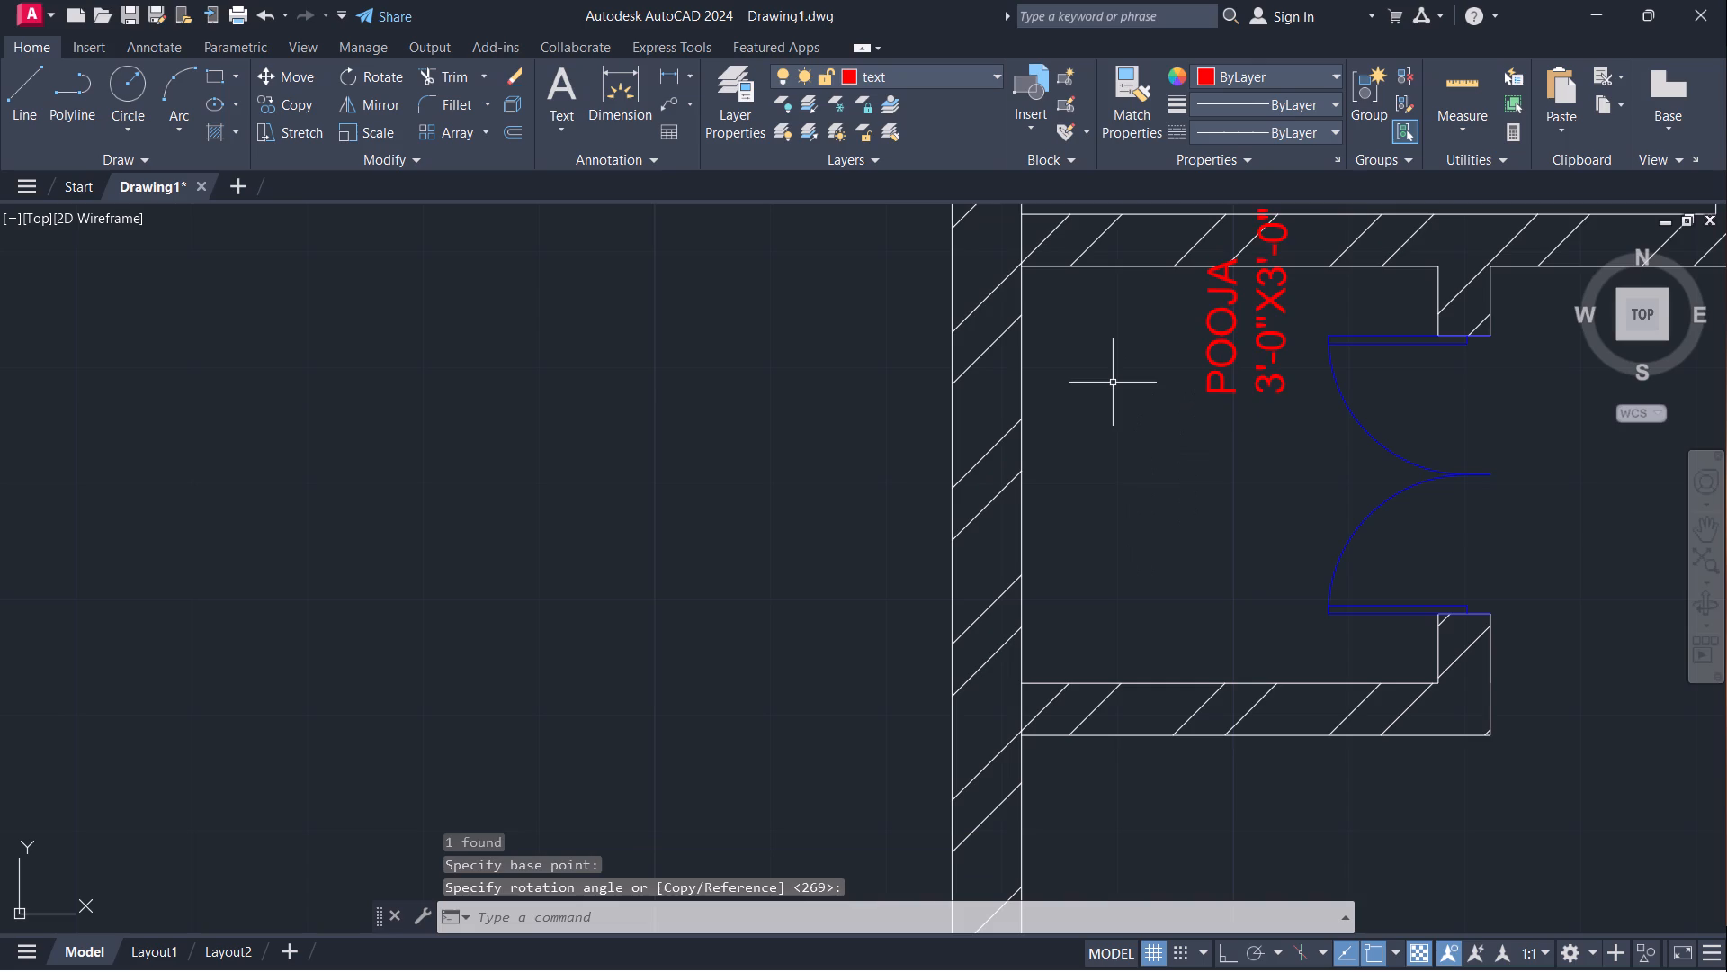
Move the rotated POOJA label down and toward the outer wall so it sits inside the upper-right apartment's closet.
{"action": "left_click", "coordinate": [1237, 384]}
{"action": "left_click", "coordinate": [1216, 395]}
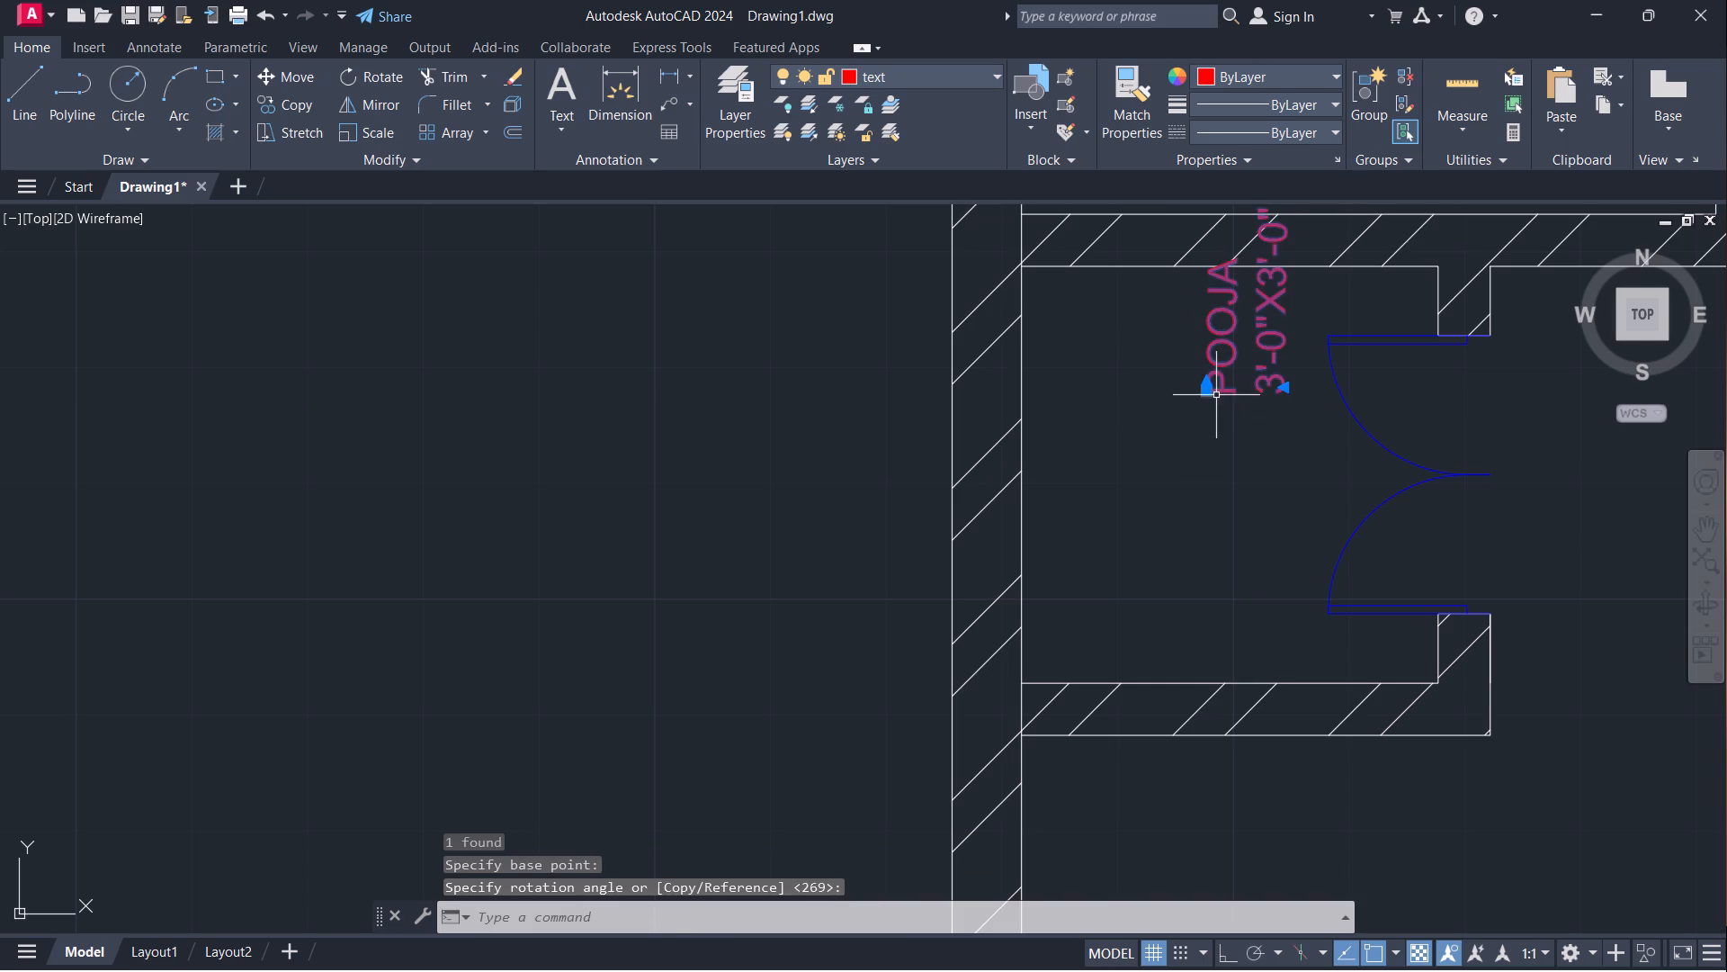
{"action": "key", "text": "m"}
{"action": "key", "text": "Return"}
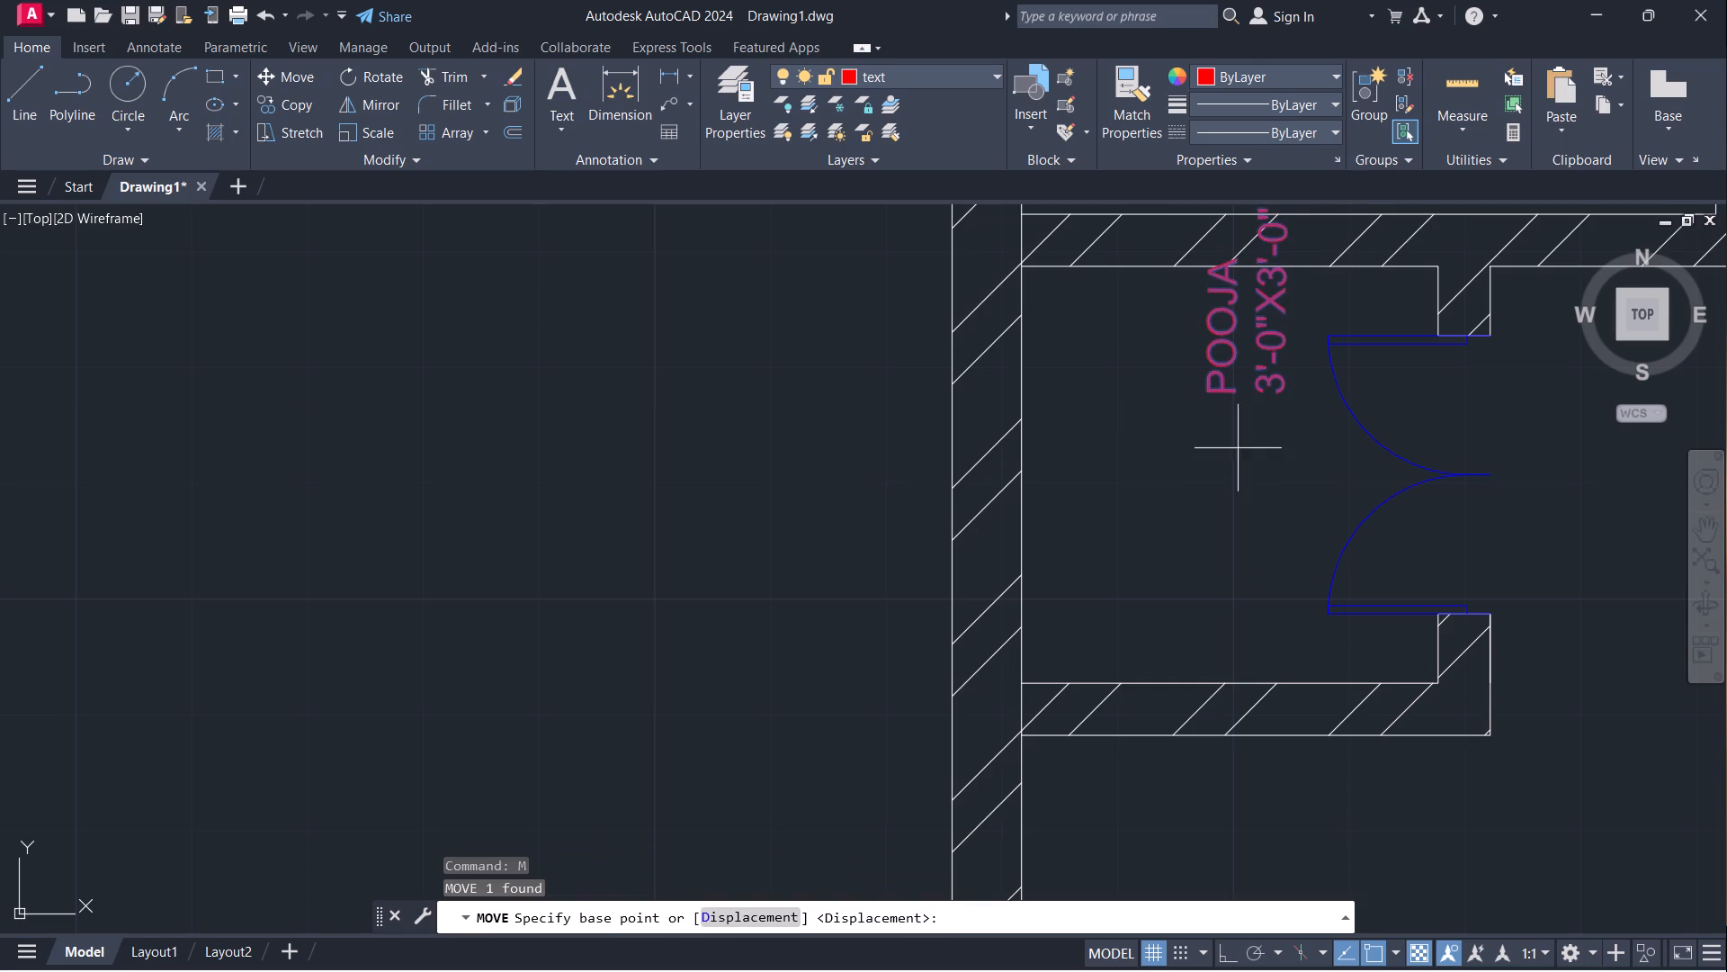
{"action": "left_click", "coordinate": [1204, 391]}
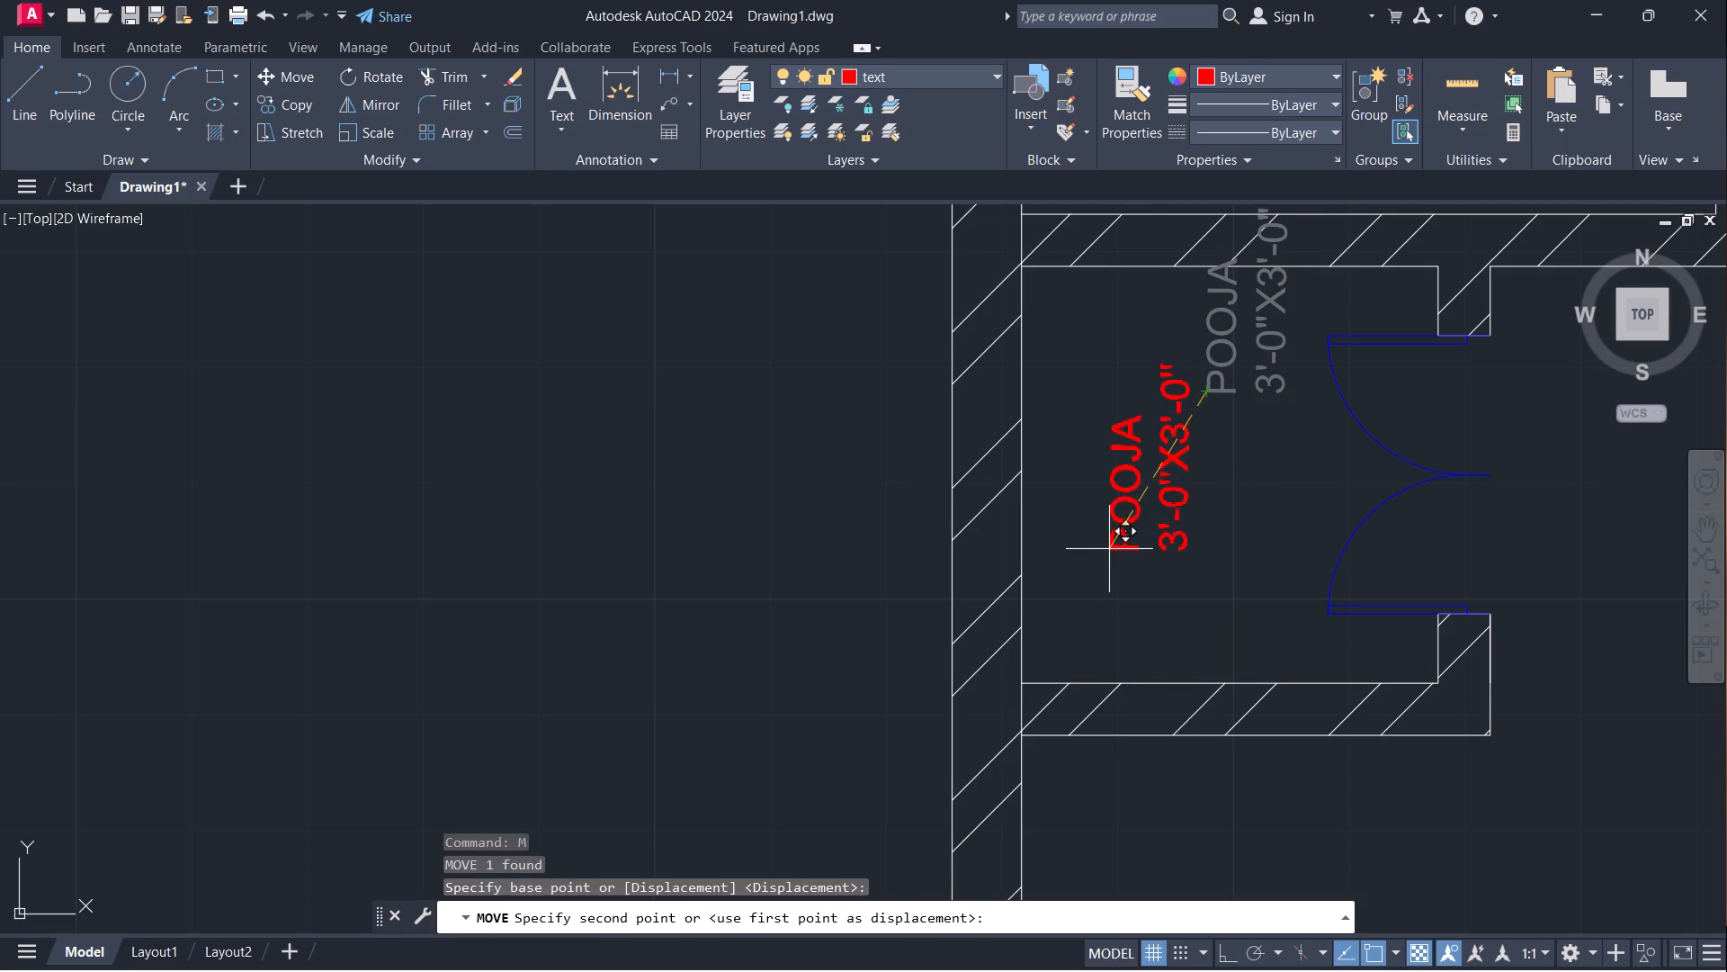
{"action": "left_click", "coordinate": [1109, 553]}
{"action": "key", "text": "Escape"}
Copy the upper-left apartment's KITCHEN label twice into the central corridor, beside the staircase and beside the lift doors.
{"action": "scroll", "coordinate": [1162, 610], "scroll_direction": "down", "scroll_amount": 2}
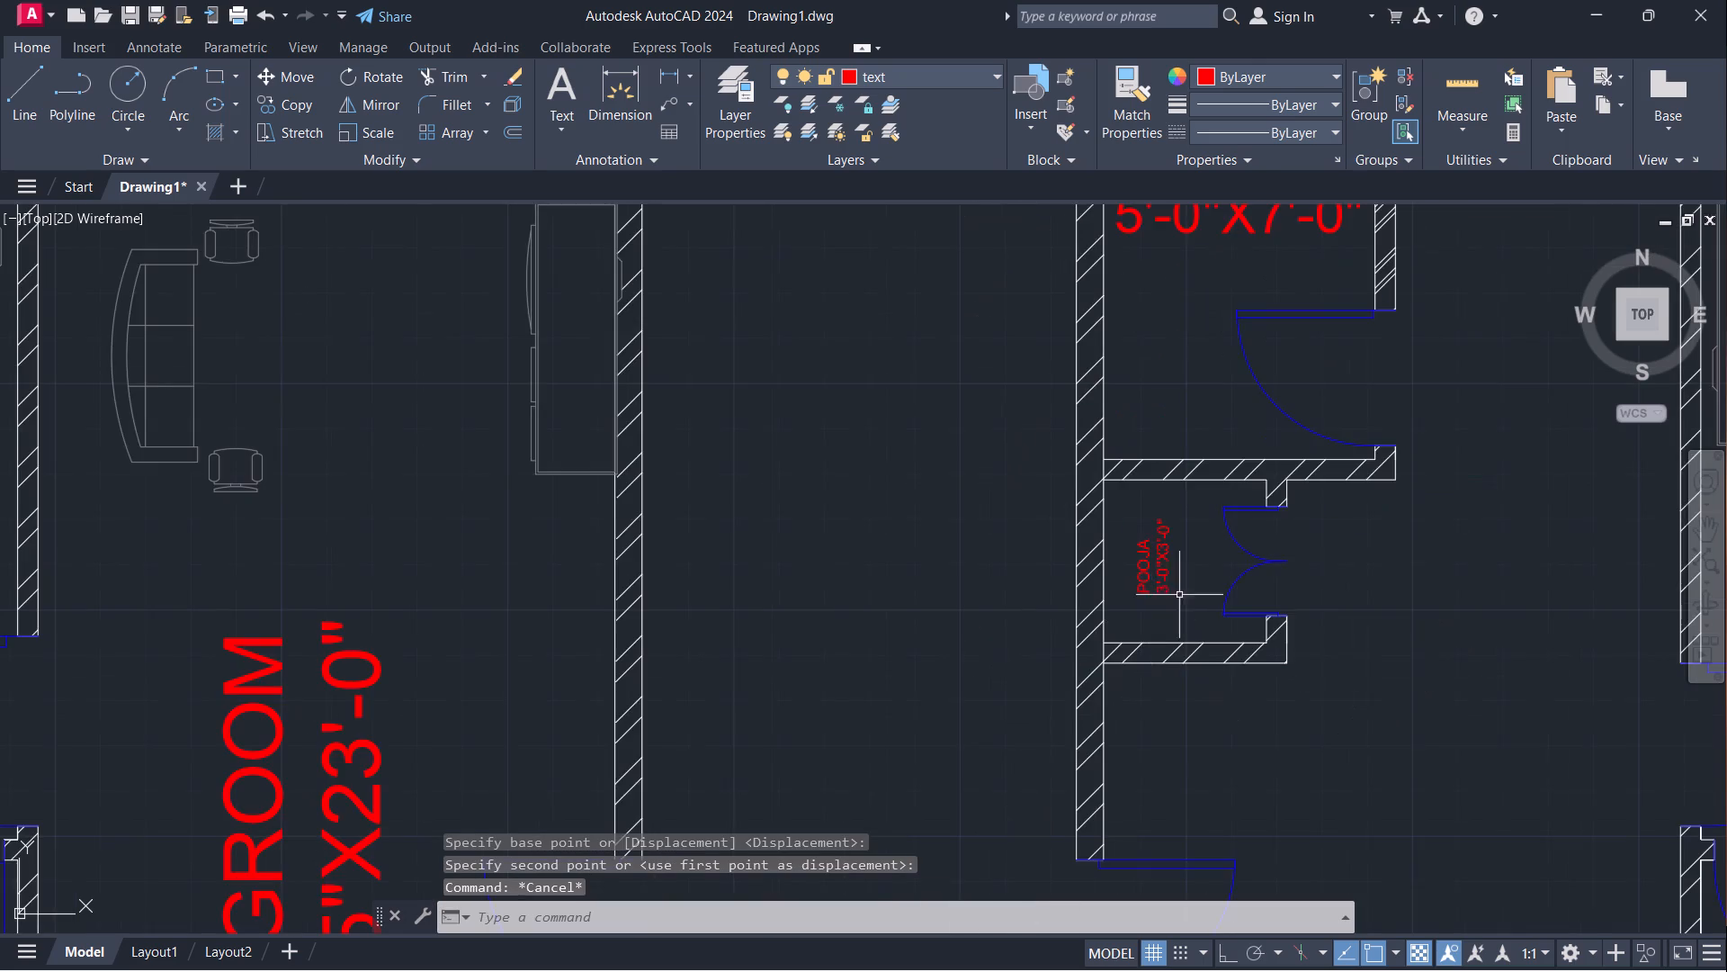
{"action": "scroll", "coordinate": [1246, 571], "scroll_direction": "down", "scroll_amount": 3}
{"action": "middle_click_drag", "start_coordinate": [1324, 661], "coordinate": [1322, 650]}
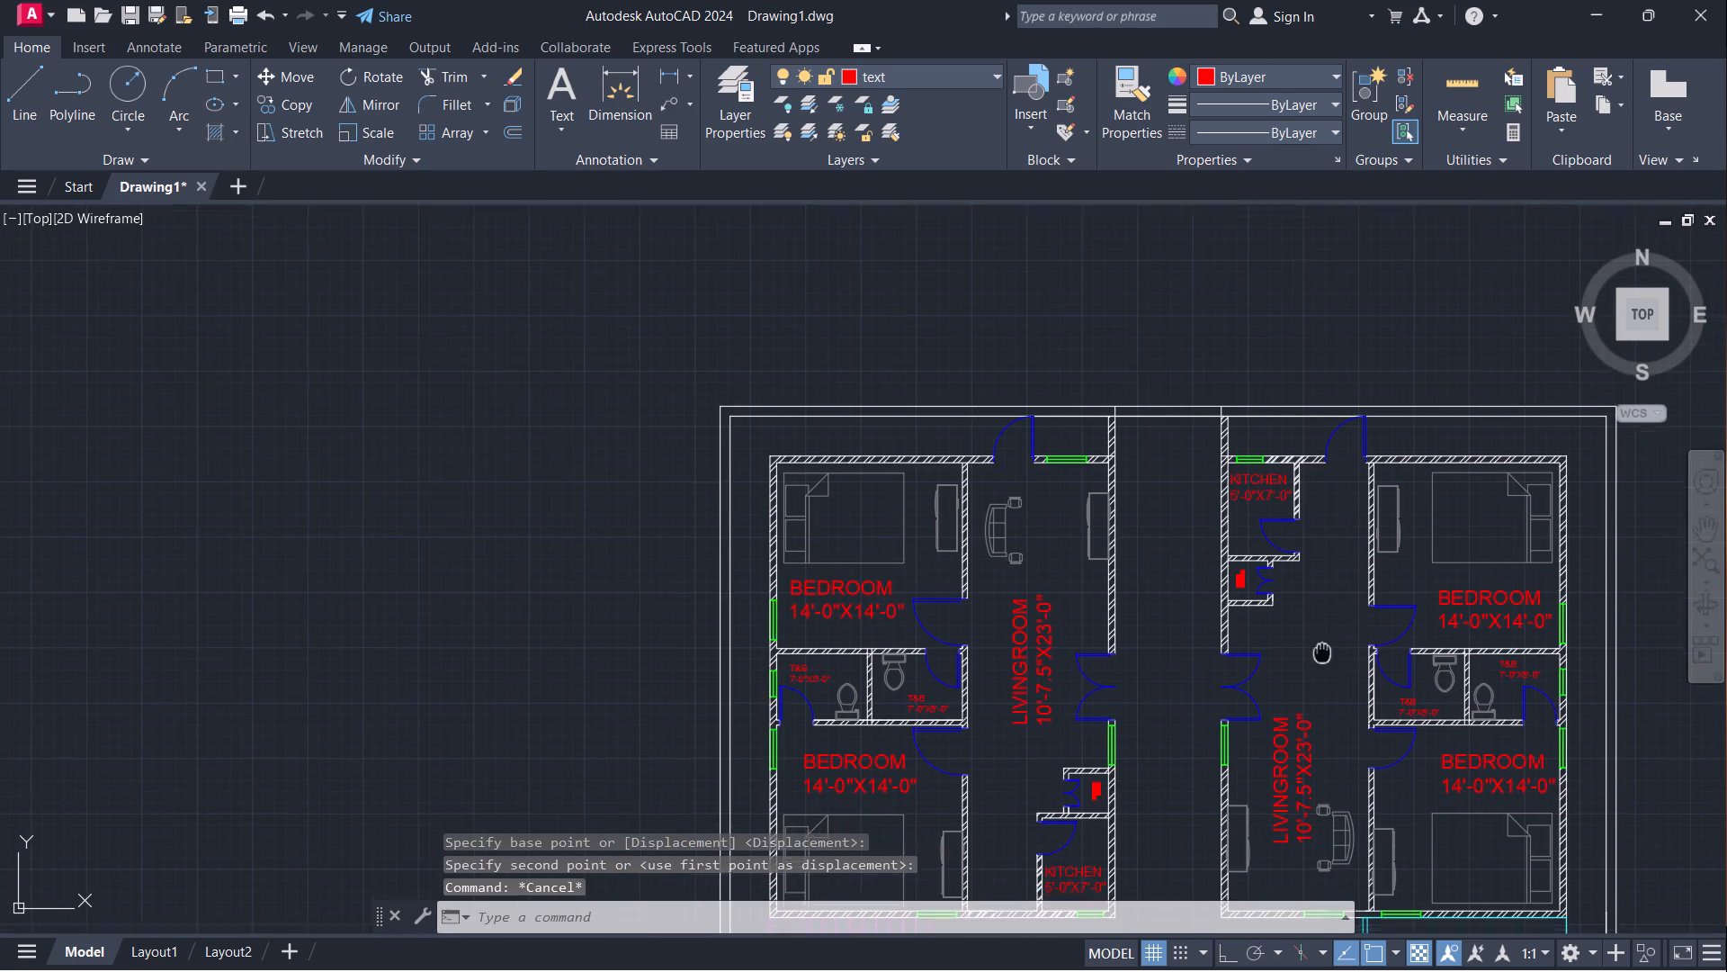
{"action": "middle_click_drag", "start_coordinate": [1322, 650], "coordinate": [1164, 472]}
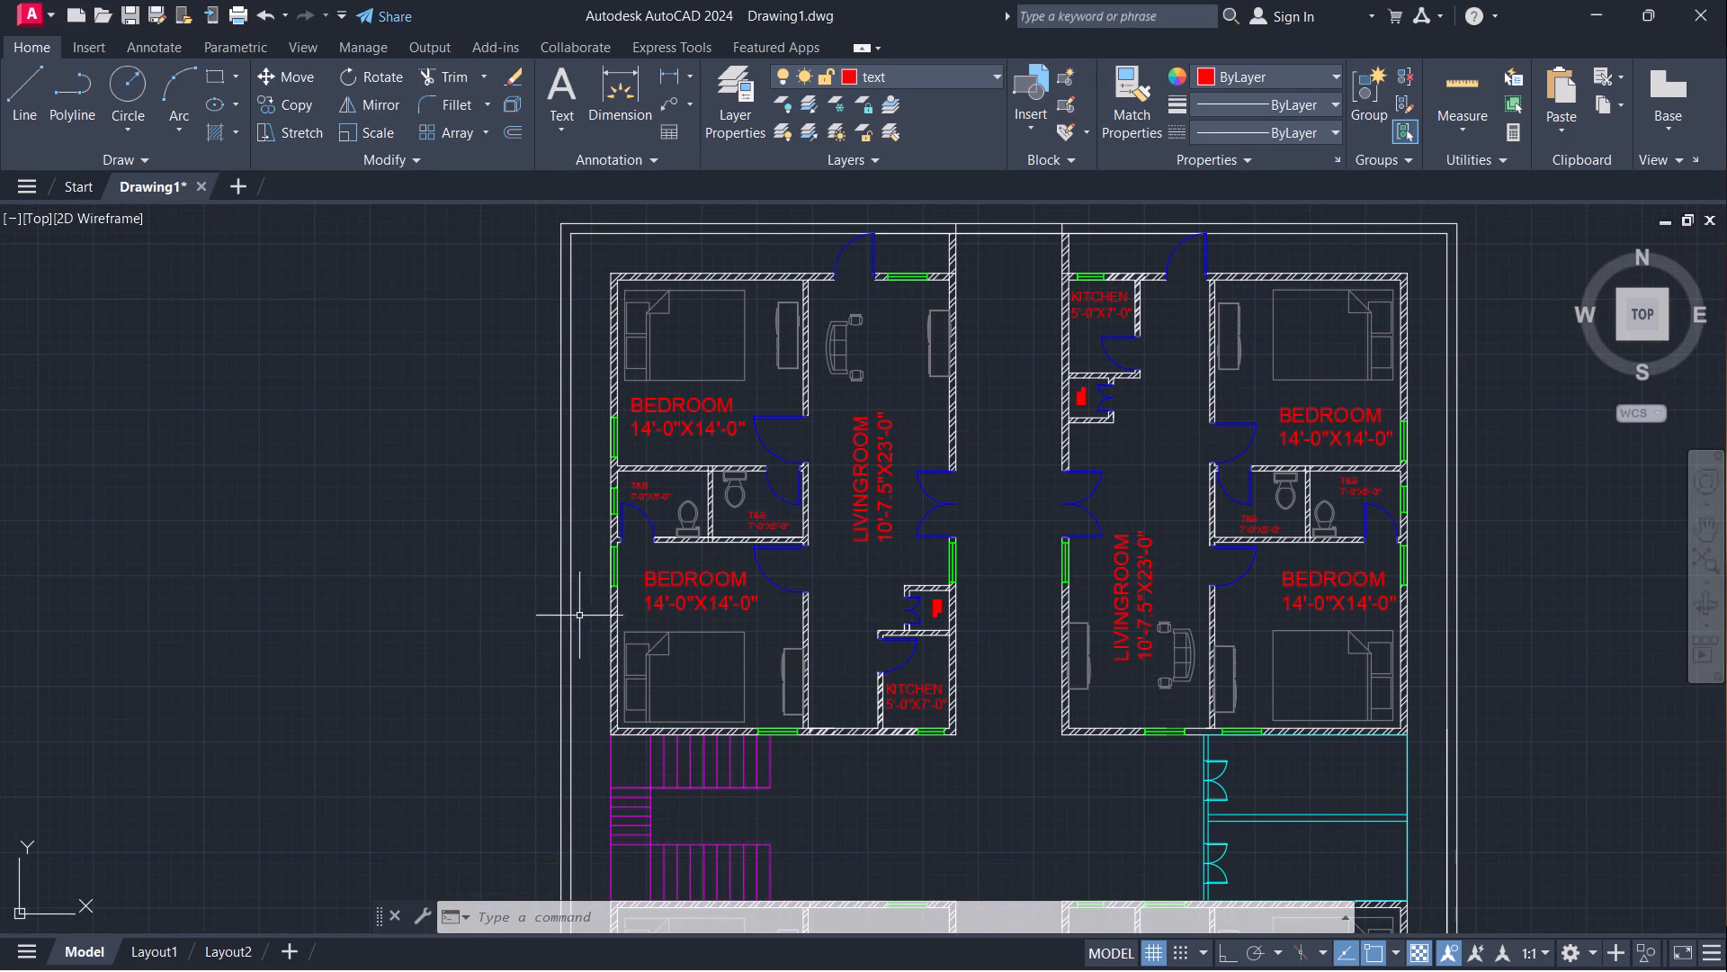
{"action": "middle_click_drag", "start_coordinate": [1003, 620], "coordinate": [1009, 511]}
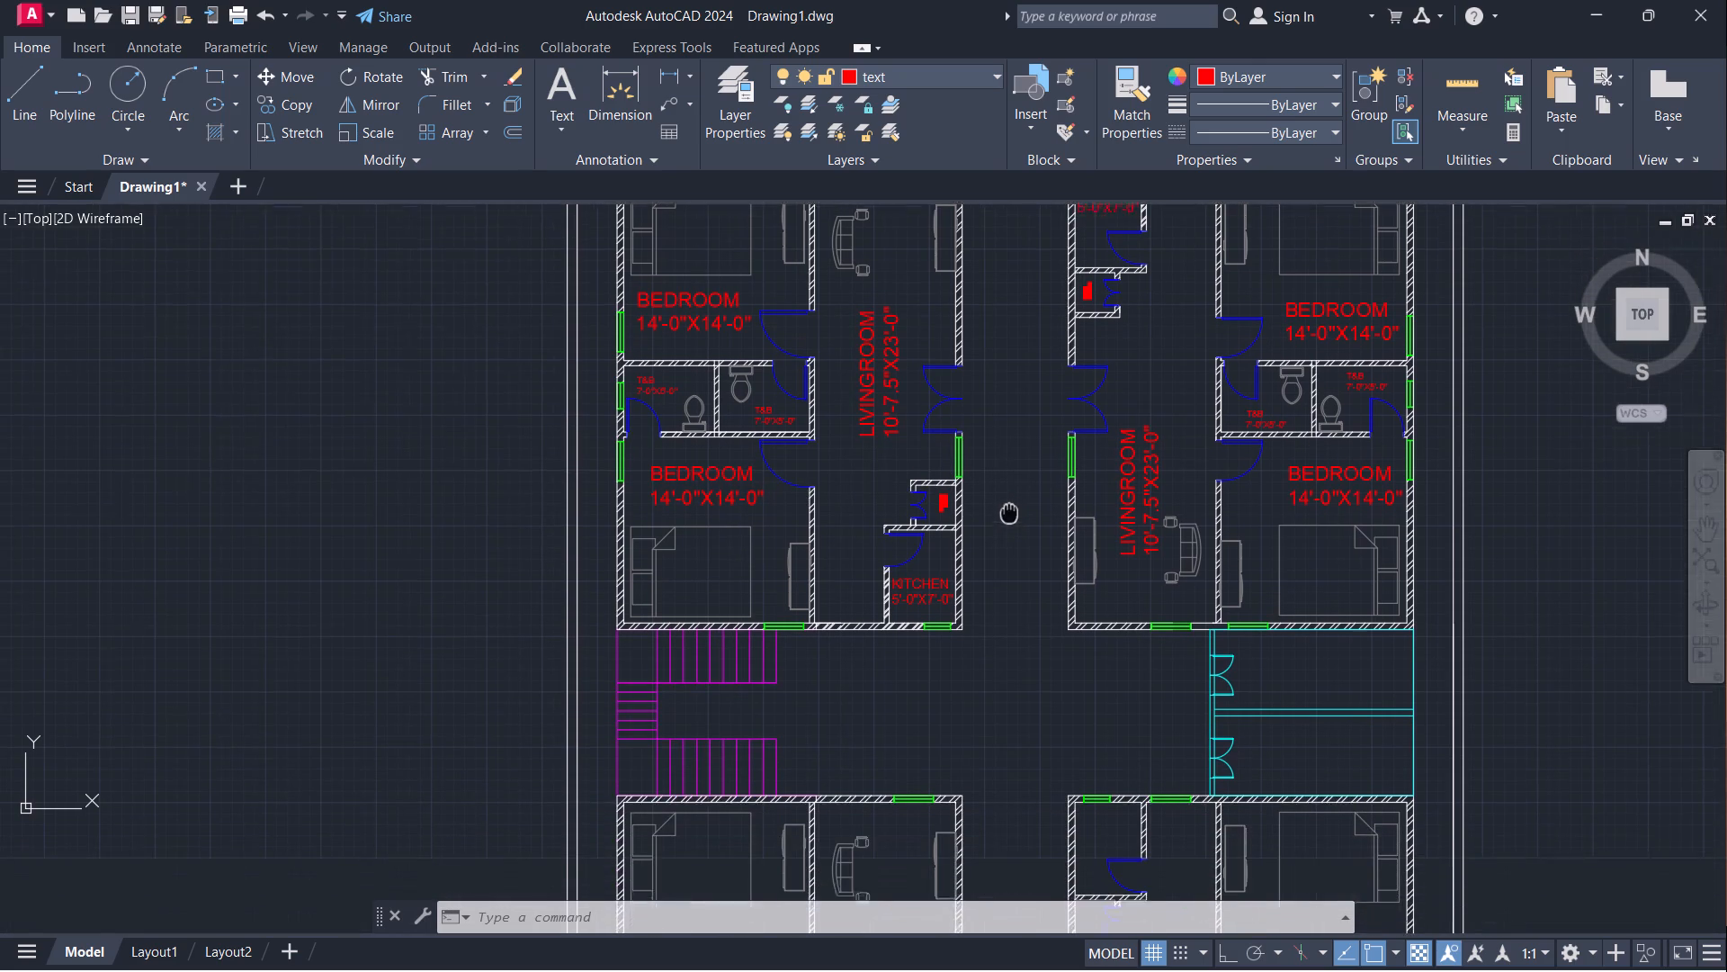
{"action": "middle_click_drag", "start_coordinate": [1009, 511], "coordinate": [1005, 488]}
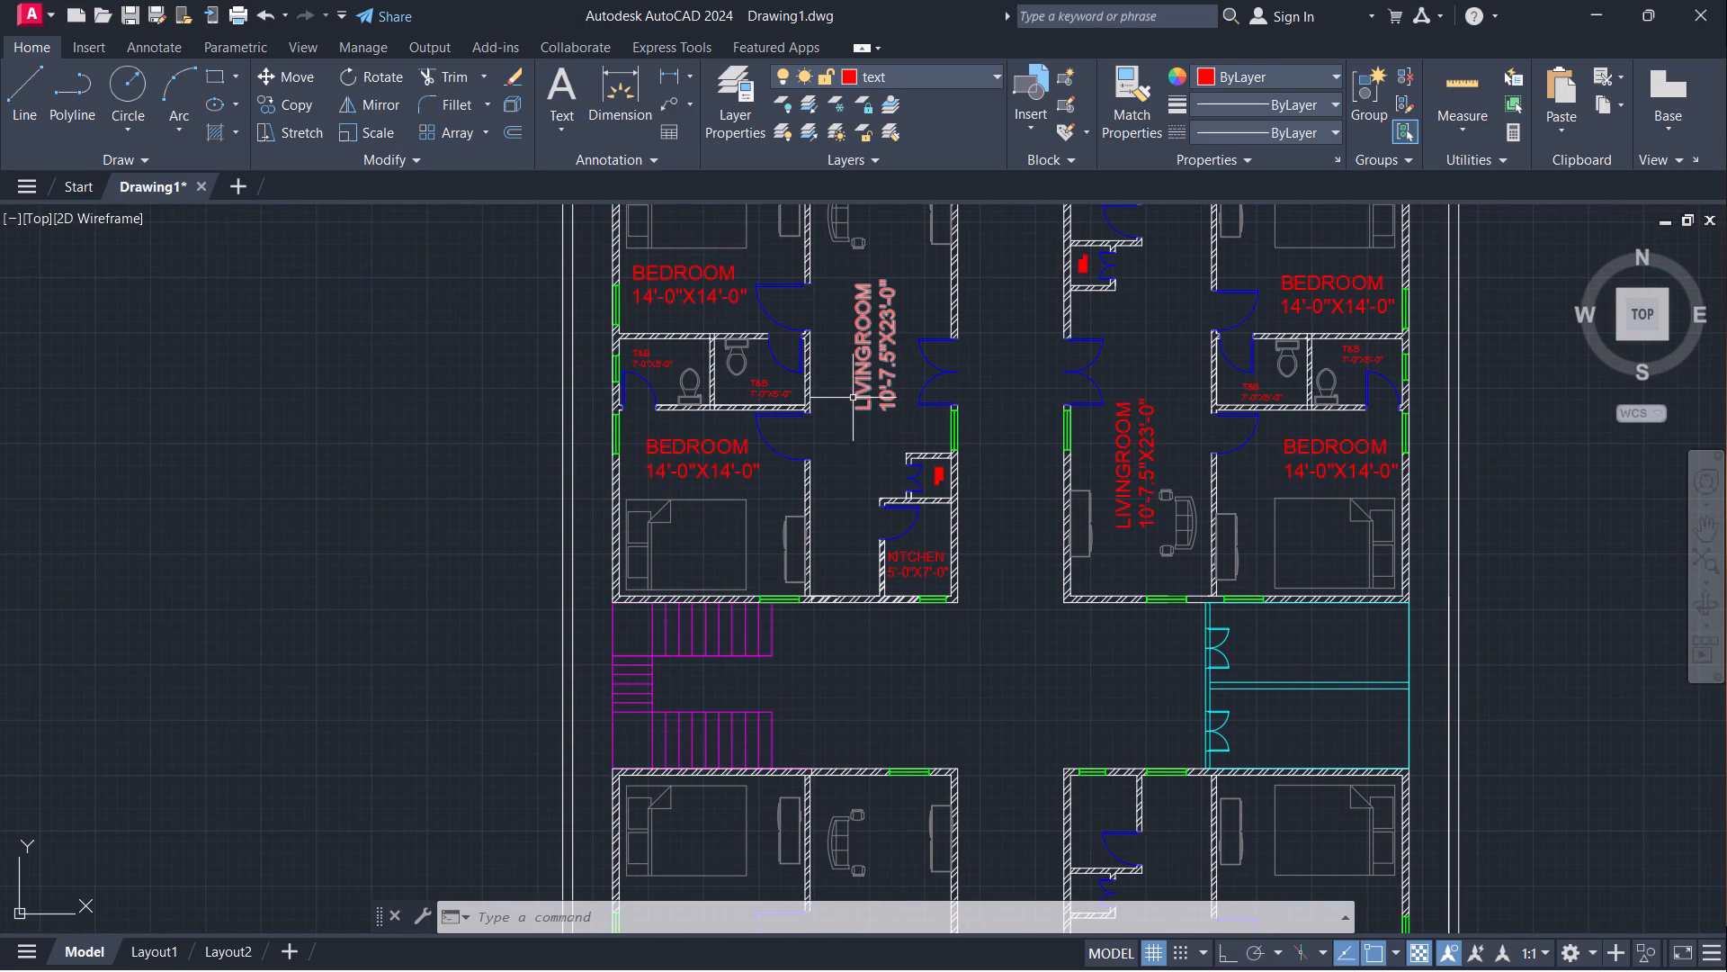
{"action": "left_click", "coordinate": [922, 553]}
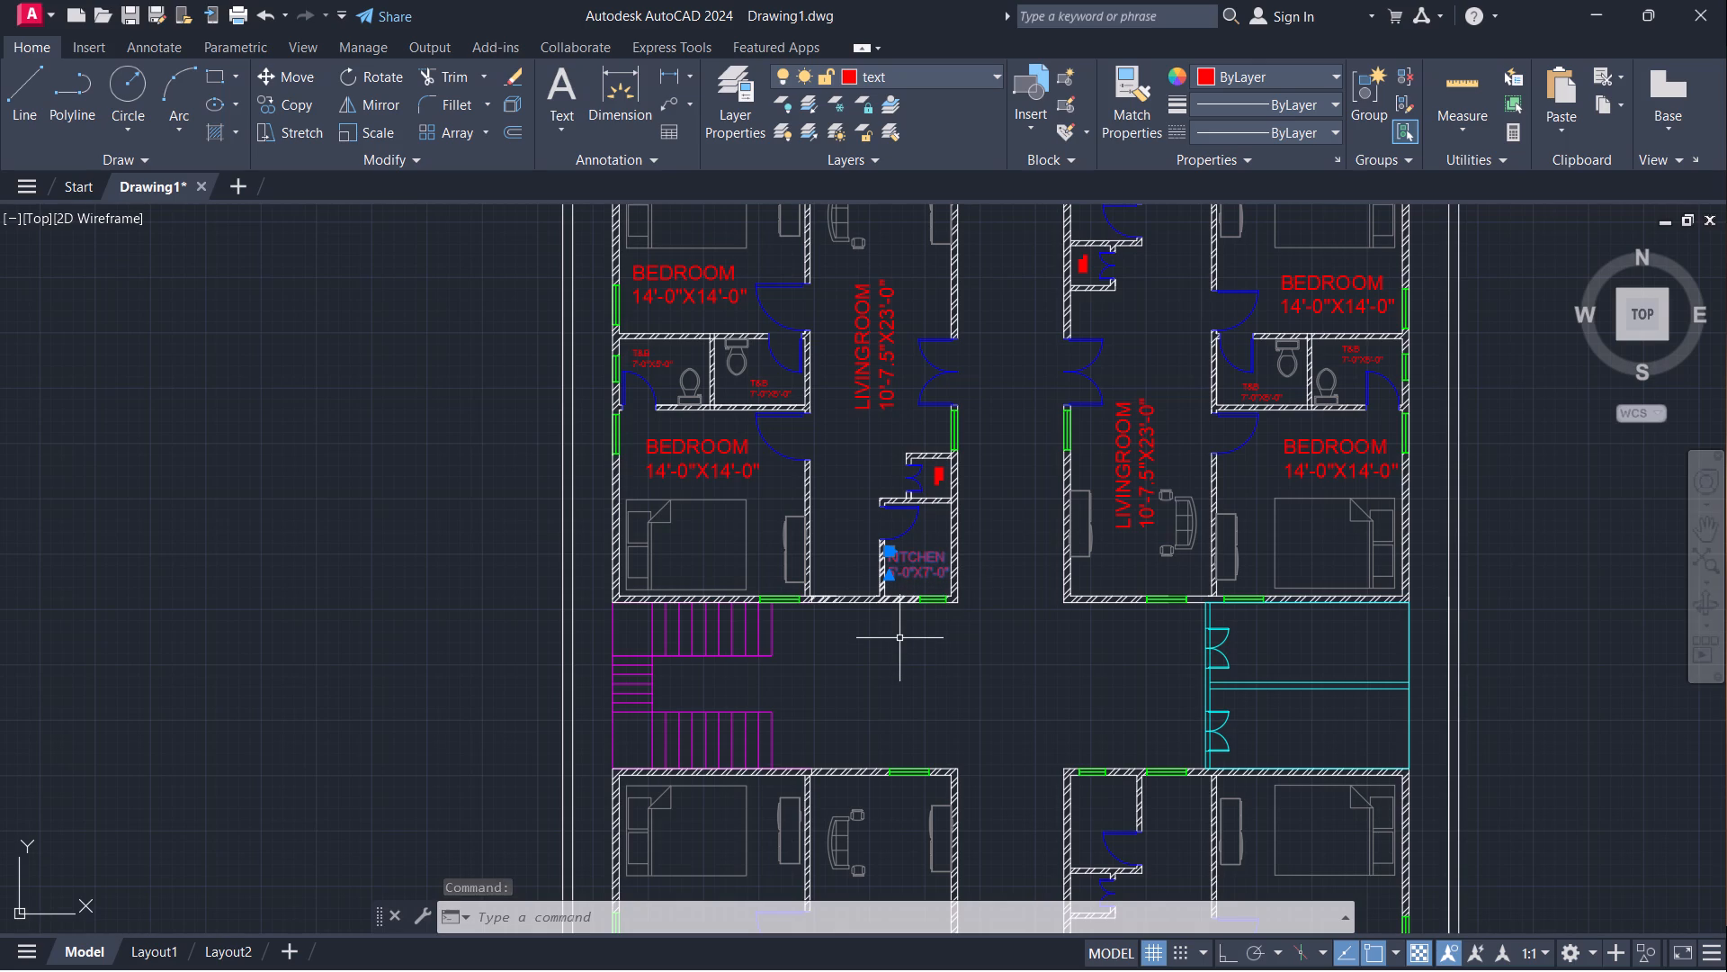
{"action": "type", "text": "CO"}
{"action": "key", "text": "Return"}
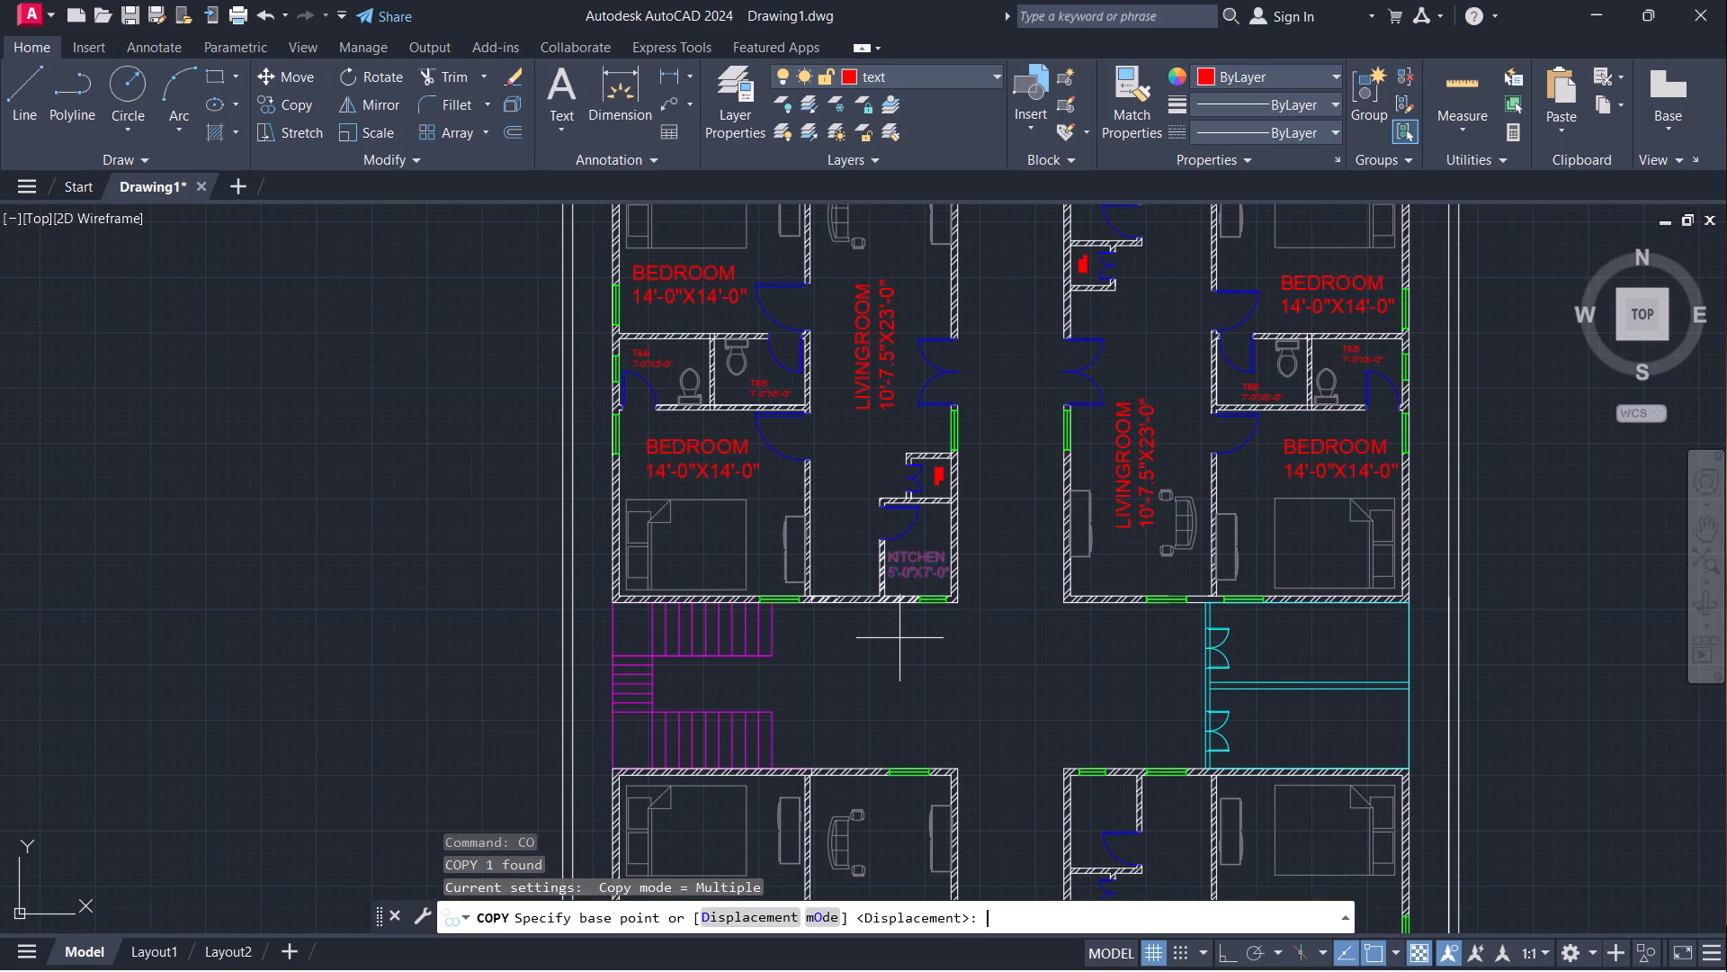
{"action": "left_click", "coordinate": [895, 561]}
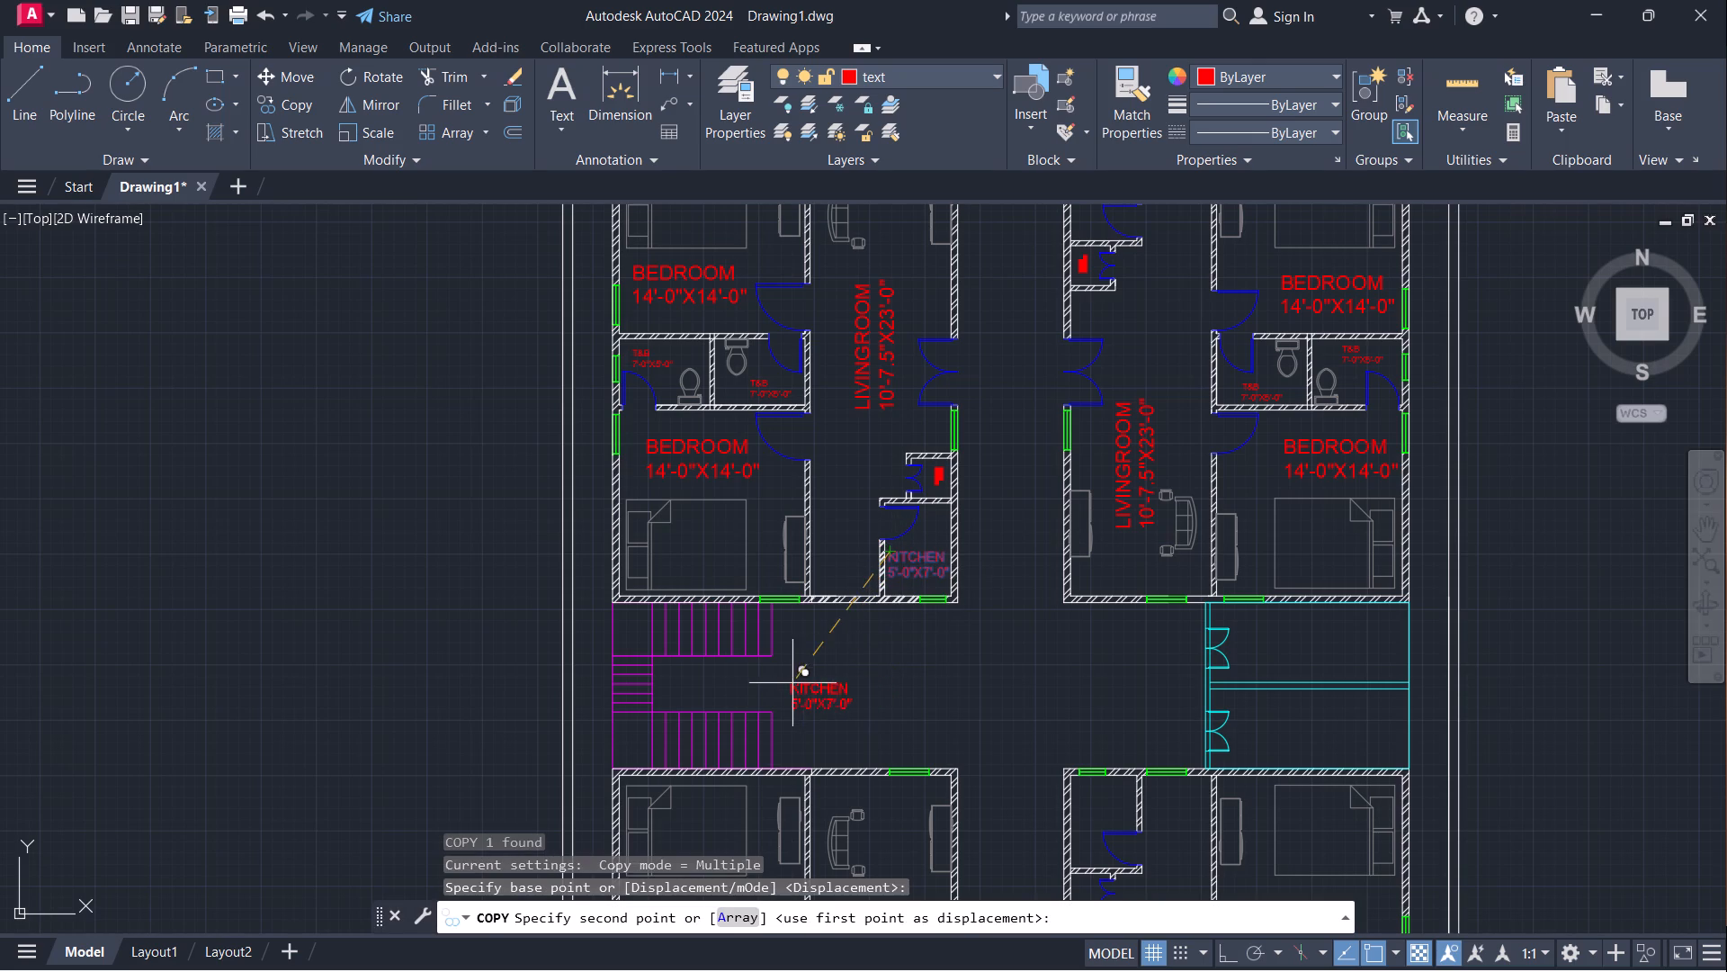
{"action": "left_click", "coordinate": [823, 684]}
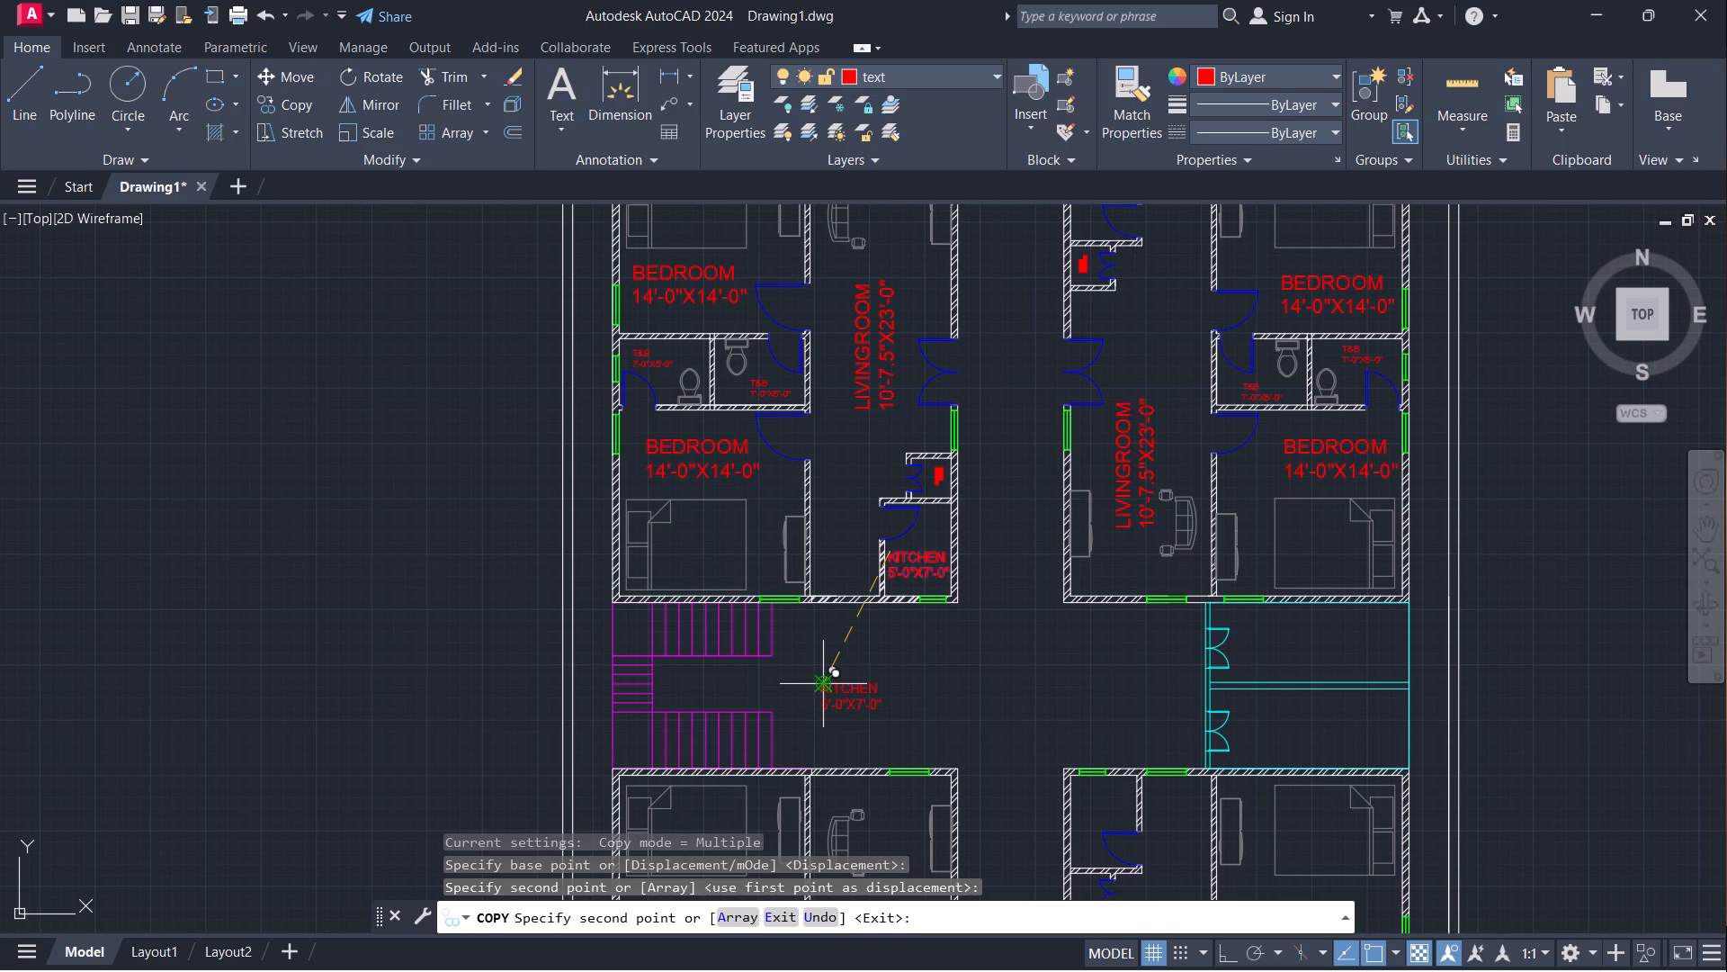
{"action": "left_click", "coordinate": [1131, 679]}
{"action": "key", "text": "Escape"}
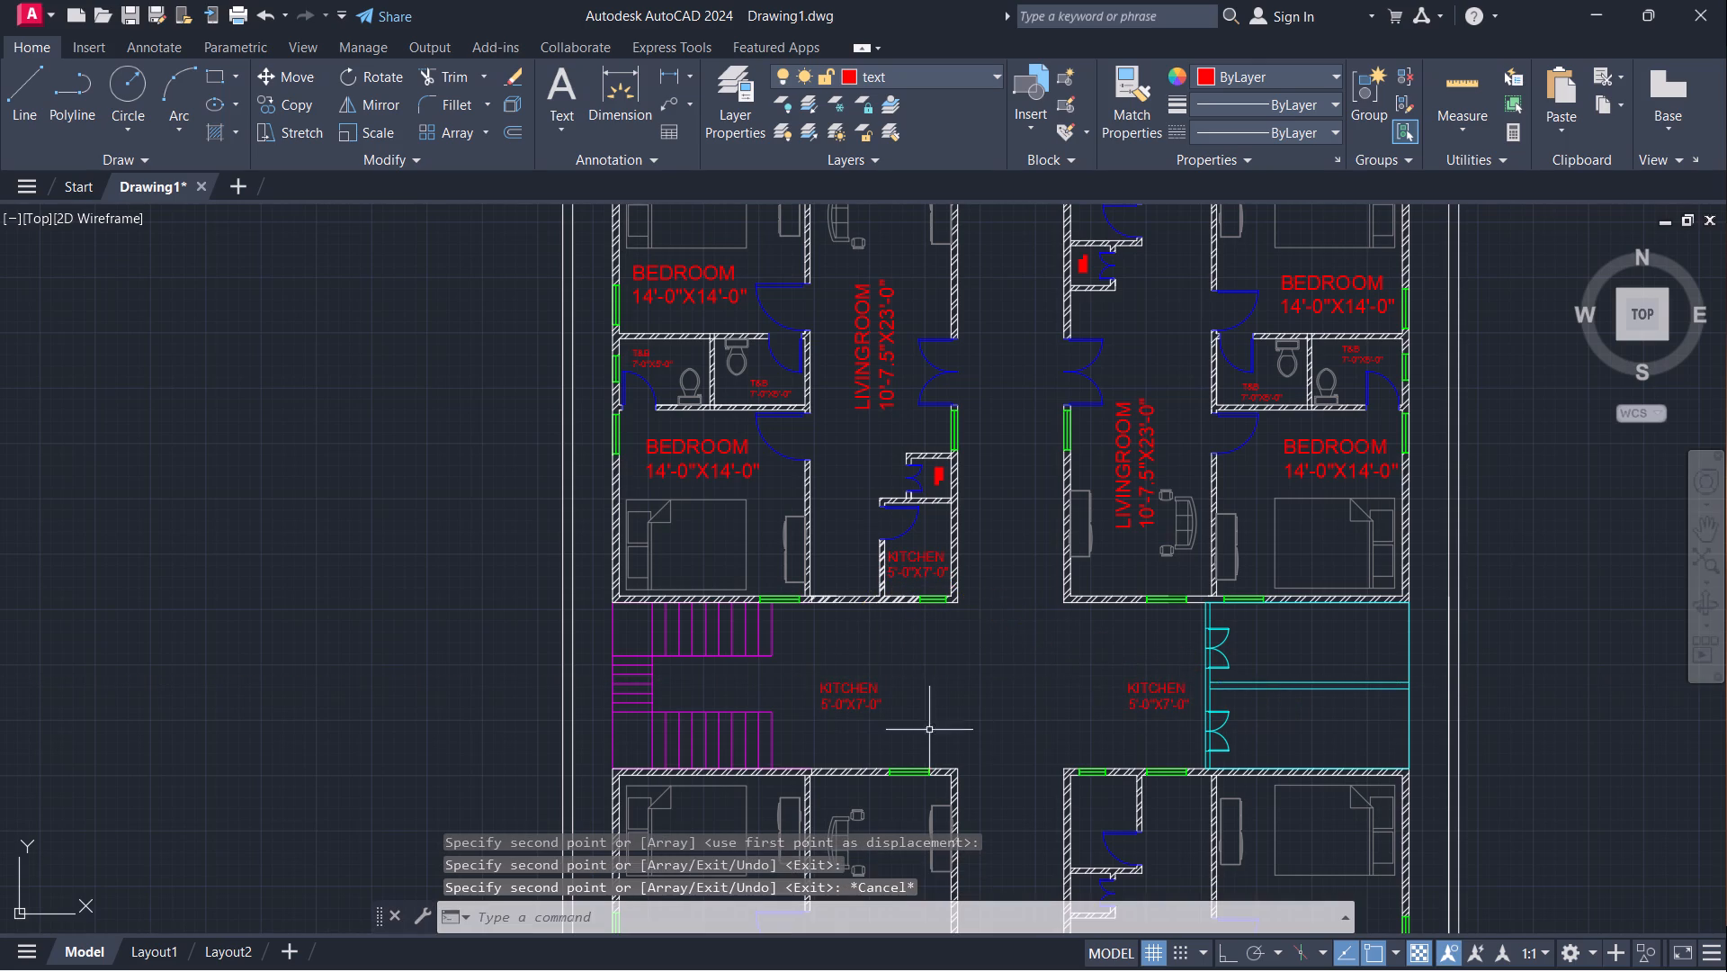
Replace the text of the copied label beside the staircase with STAIRCASE.
{"action": "left_click", "coordinate": [831, 683]}
{"action": "double_click", "coordinate": [873, 704]}
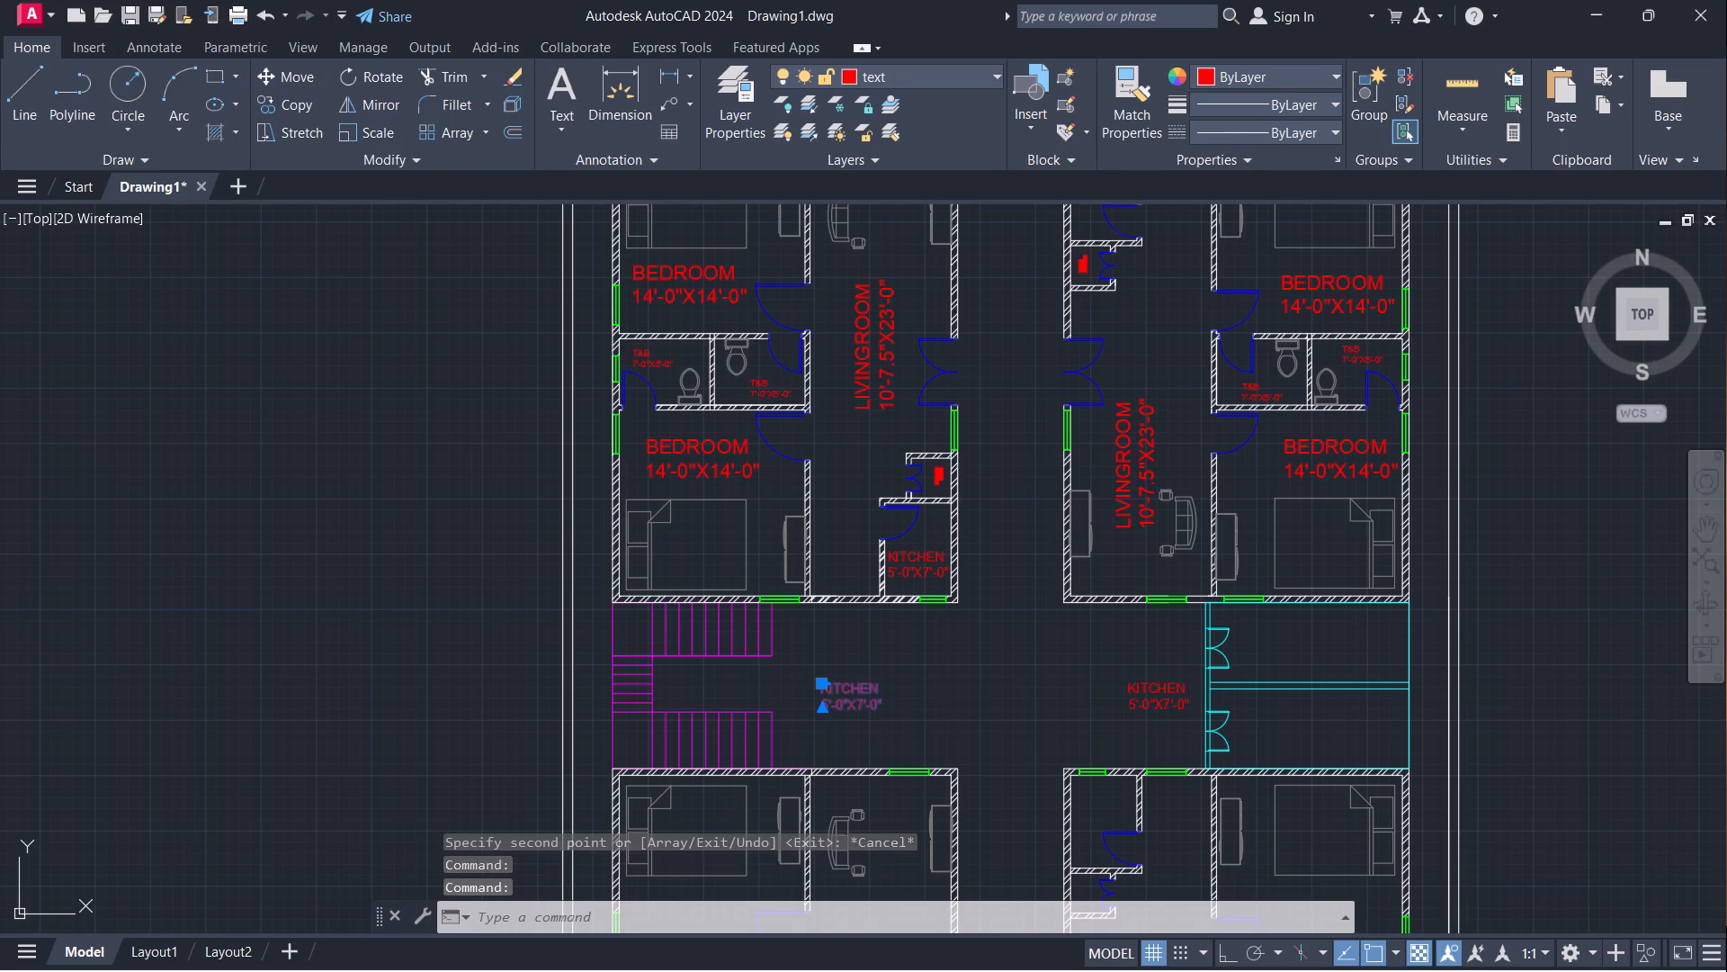
{"action": "key", "text": "Right"}
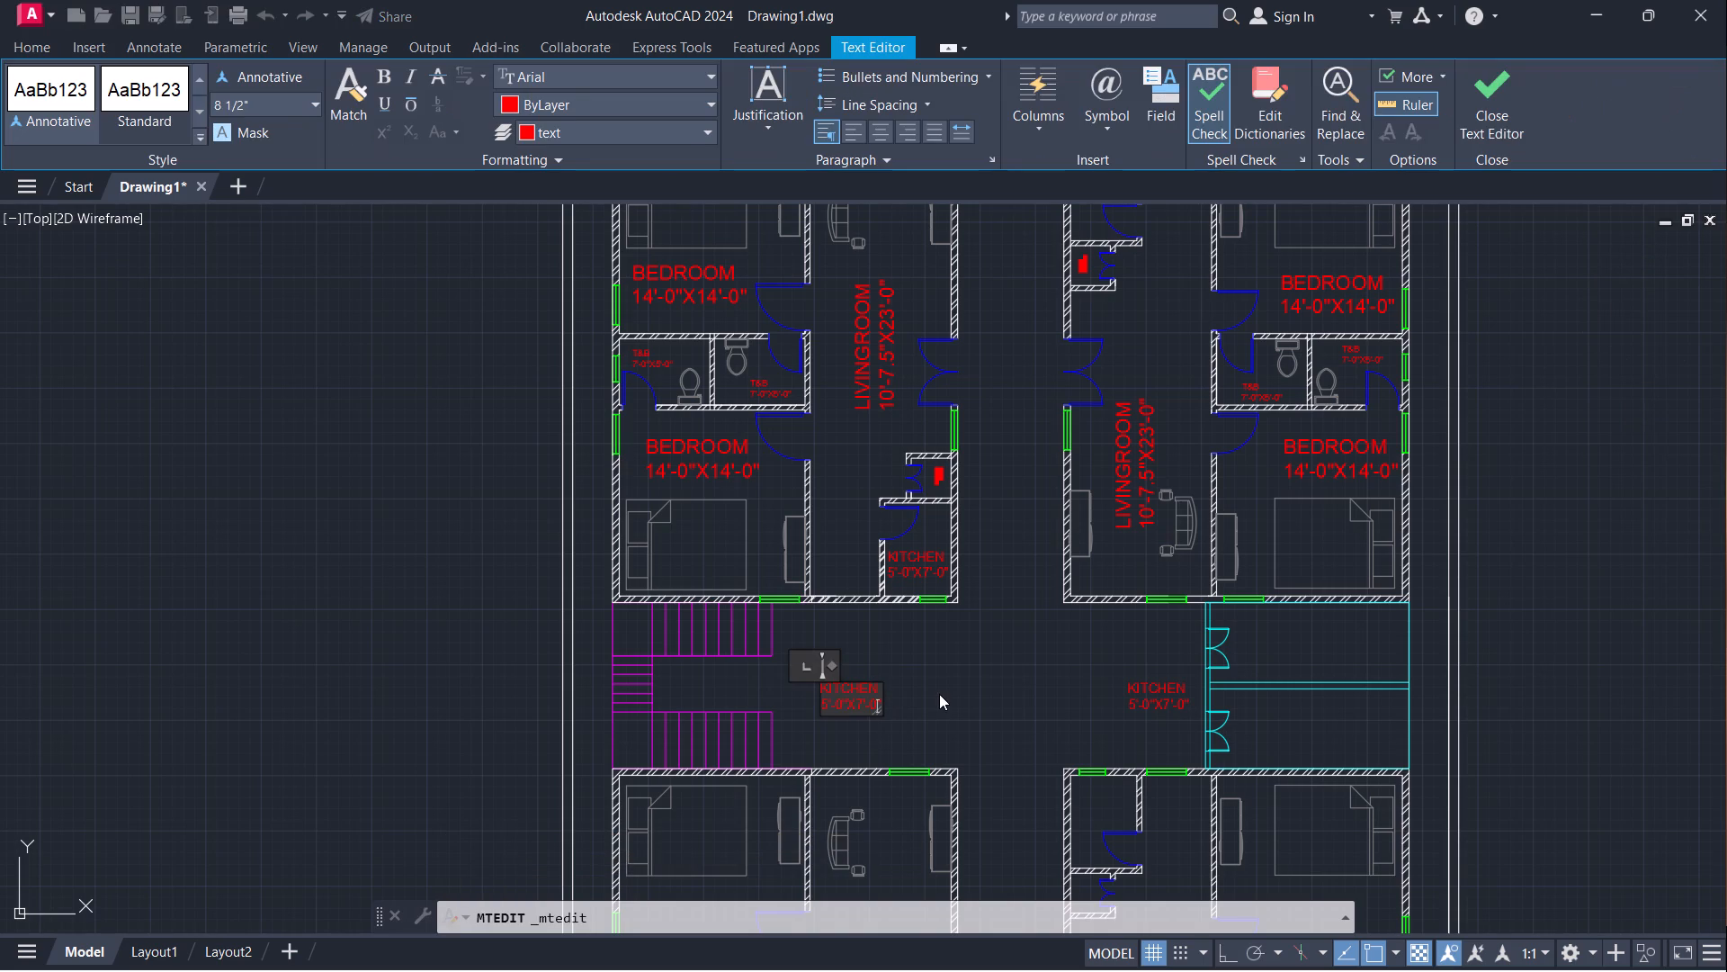
{"action": "key", "text": "Right"}
{"action": "key", "text": "BackSpace"}
{"action": "key", "text": "BackSpace"}
{"action": "key", "text": "BackSpace"}
{"action": "key", "text": "BackSpace"}
{"action": "key", "text": "BackSpace"}
{"action": "key", "text": "BackSpace"}
{"action": "key", "text": "BackSpace"}
{"action": "key", "text": "BackSpace"}
{"action": "key", "text": "BackSpace"}
{"action": "key", "text": "BackSpace"}
{"action": "key", "text": "BackSpace"}
{"action": "key", "text": "BackSpace"}
{"action": "key", "text": "BackSpace"}
{"action": "key", "text": "BackSpace"}
{"action": "key", "text": "BackSpace"}
{"action": "key", "text": "BackSpace"}
{"action": "key", "text": "BackSpace"}
{"action": "key", "text": "BackSpace"}
{"action": "key", "text": "BackSpace"}
{"action": "key", "text": "BackSpace"}
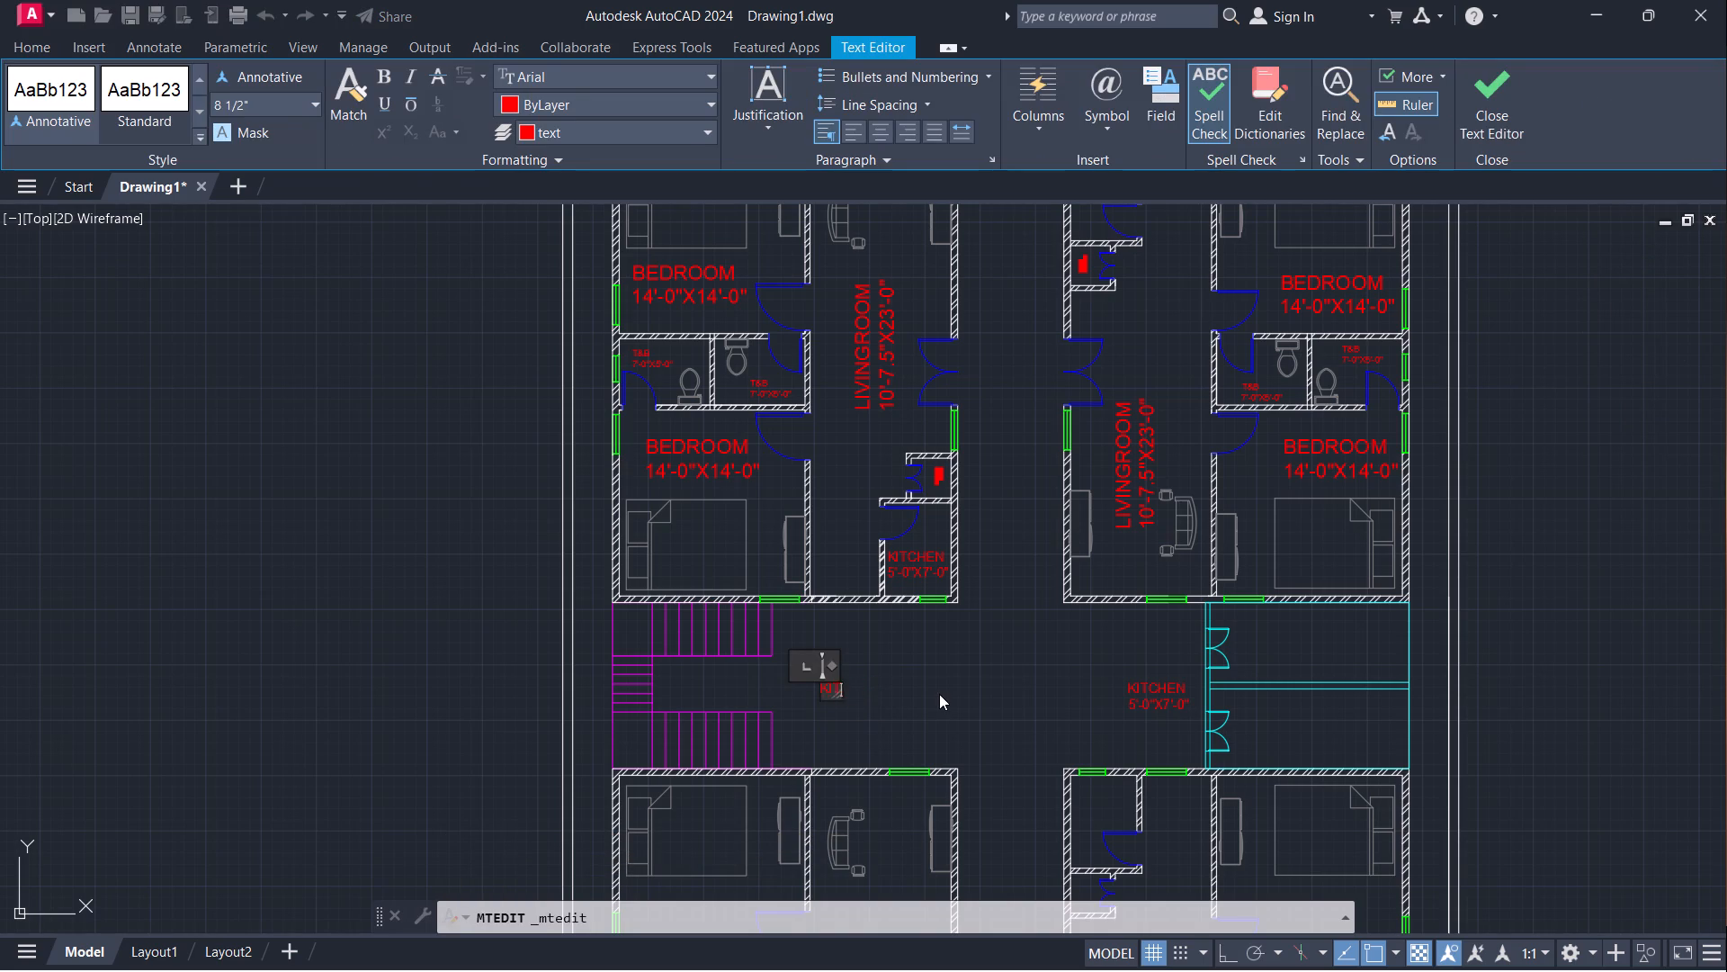
{"action": "type", "text": "STAIR"}
{"action": "type", "text": "CASE"}
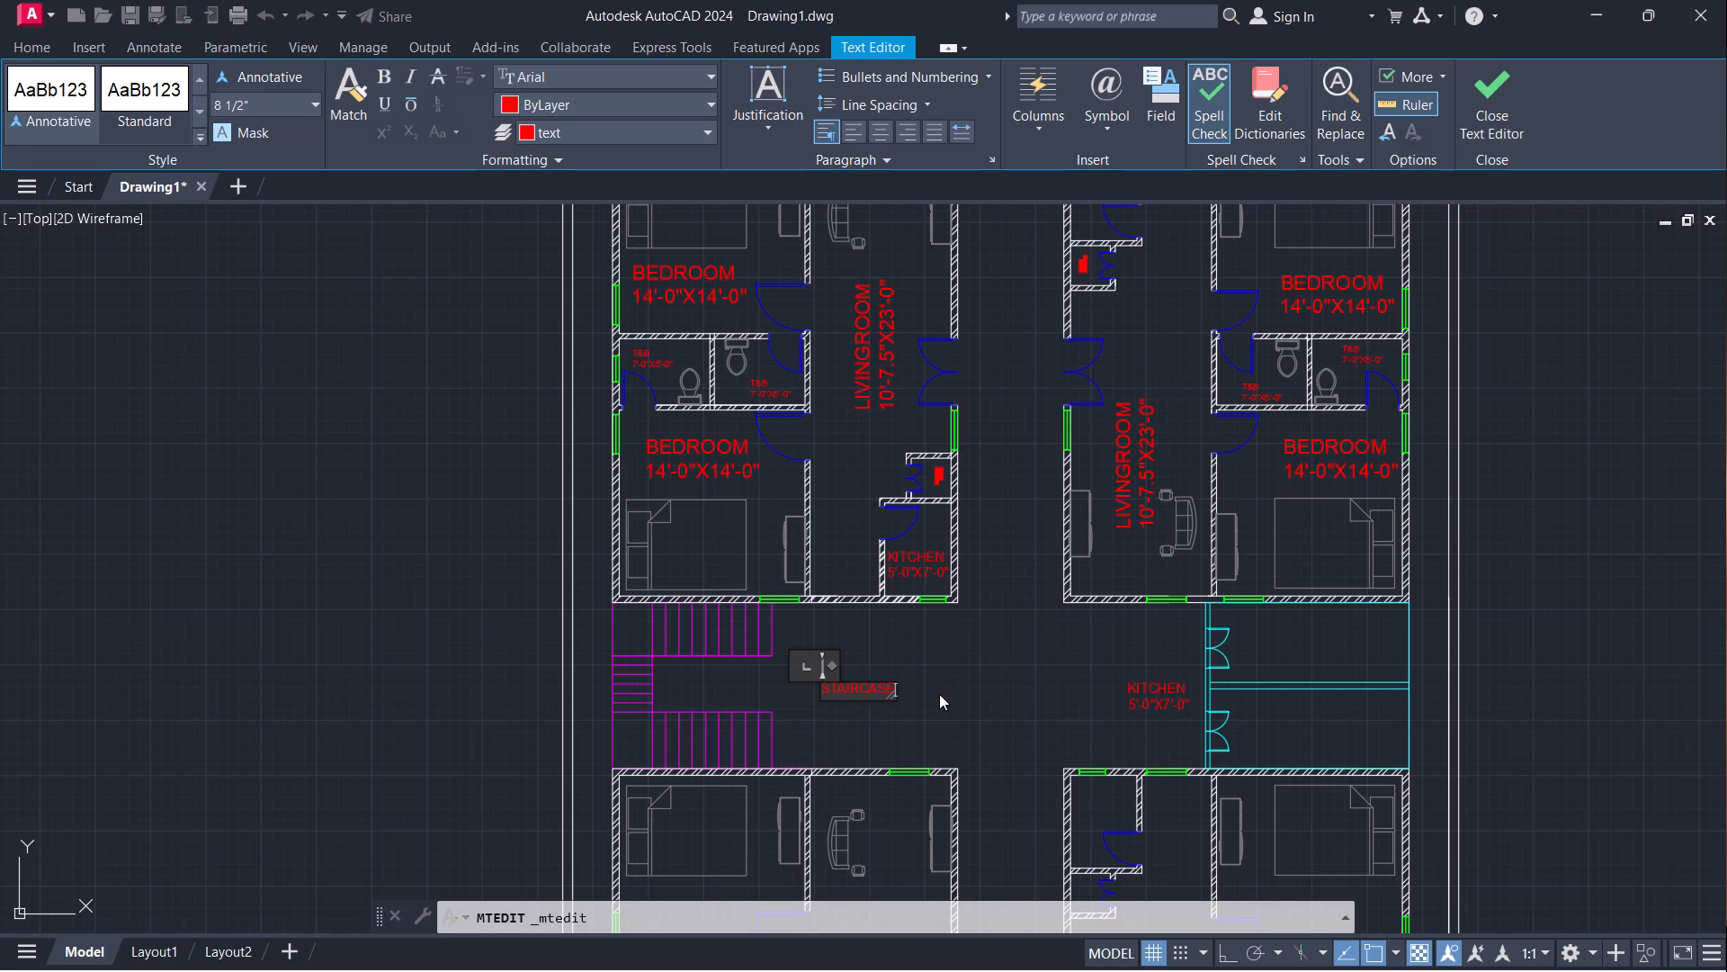
{"action": "key", "text": "Return"}
{"action": "left_click", "coordinate": [932, 701]}
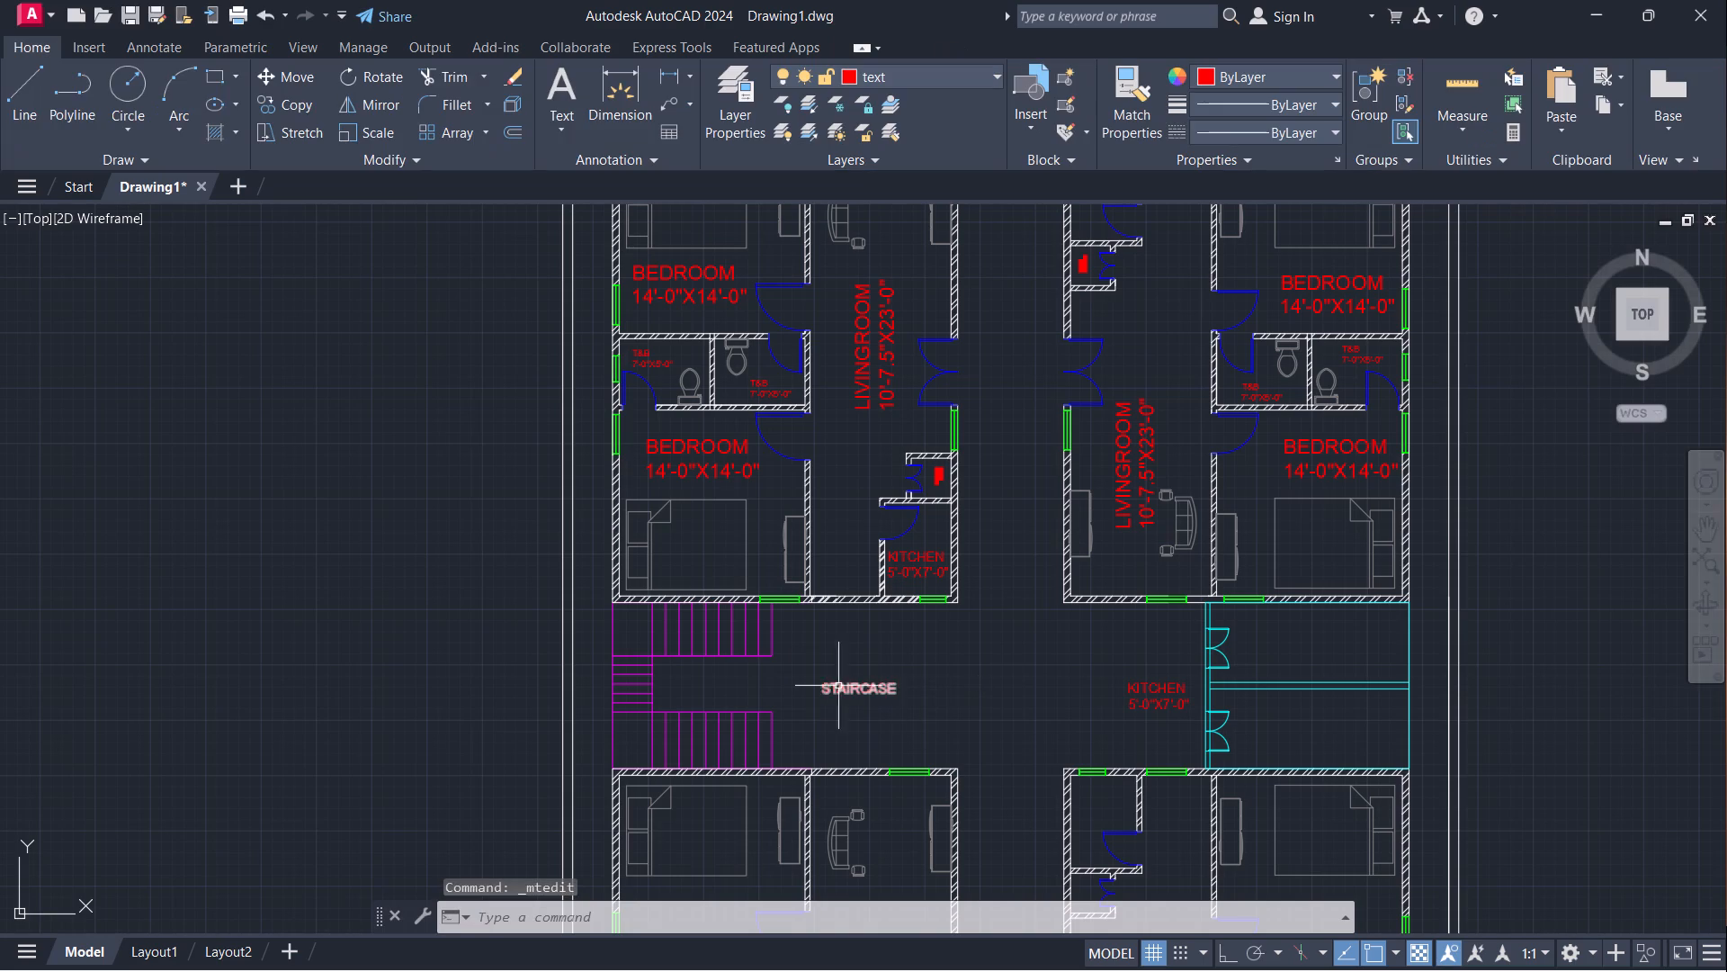
Rotate the STAIRCASE label 90 degrees about its text corner so it reads vertically upward.
{"action": "left_click", "coordinate": [822, 689]}
{"action": "type", "text": "RO"}
{"action": "key", "text": "Return"}
{"action": "left_click", "coordinate": [811, 687]}
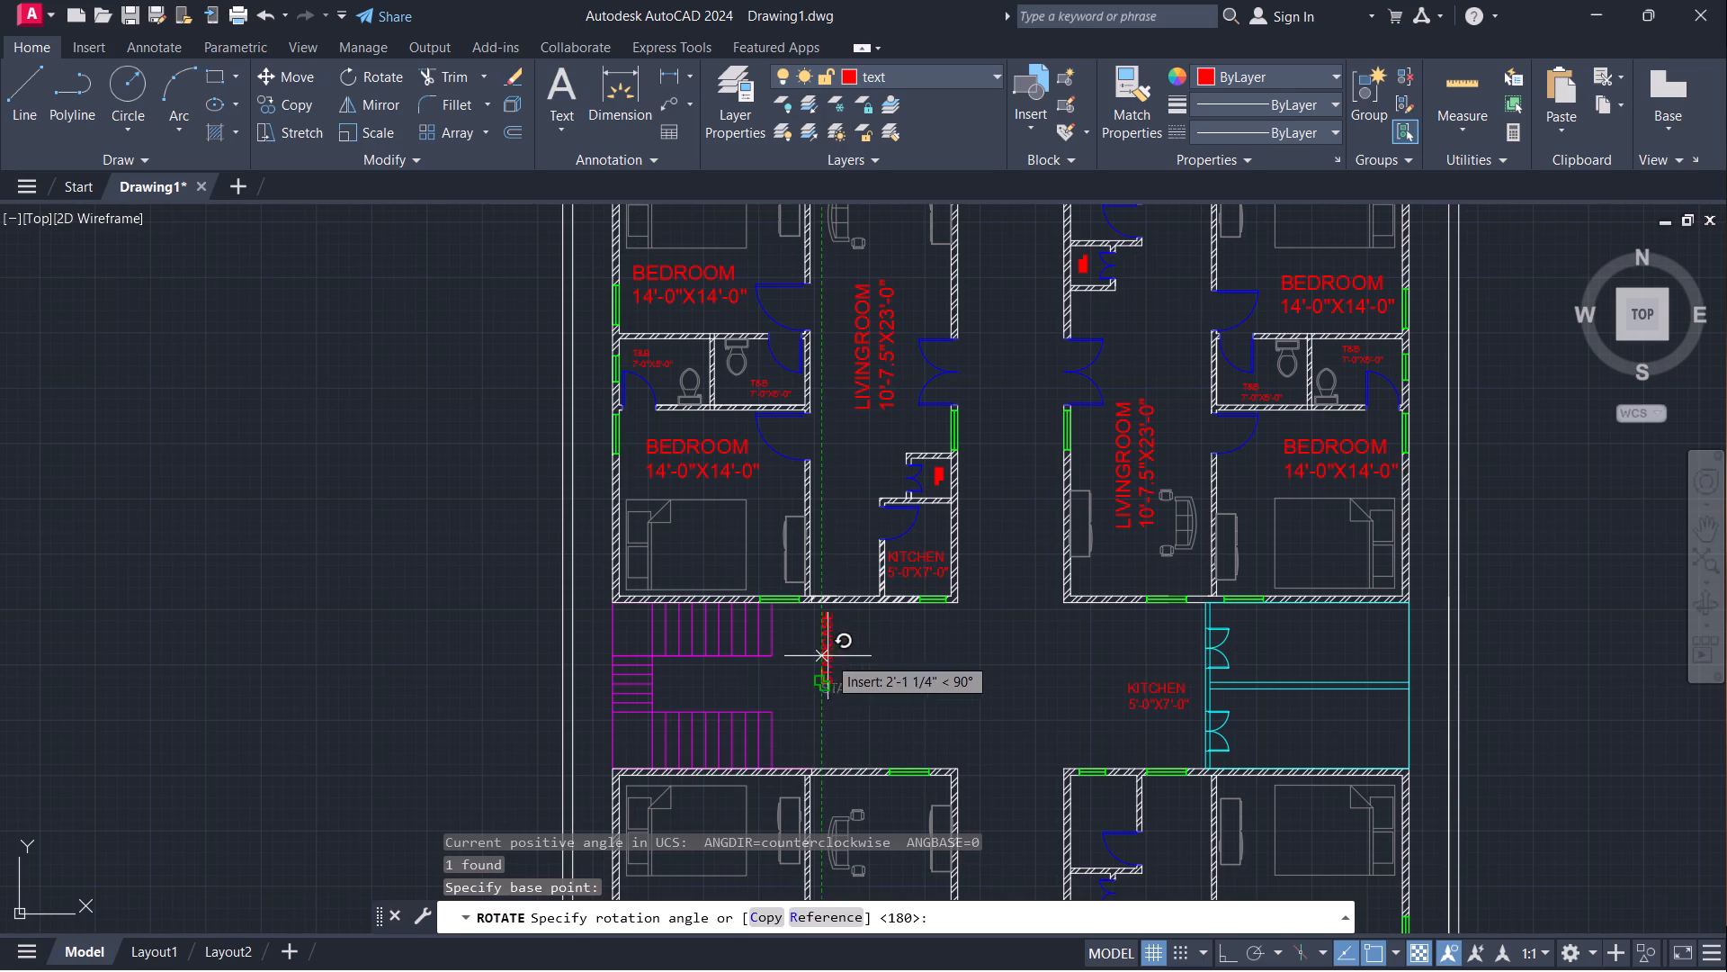
{"action": "left_click", "coordinate": [818, 653]}
Move the STAIRCASE label slightly down and toward the stairs so it sits midway between the two flights.
{"action": "left_click", "coordinate": [829, 678]}
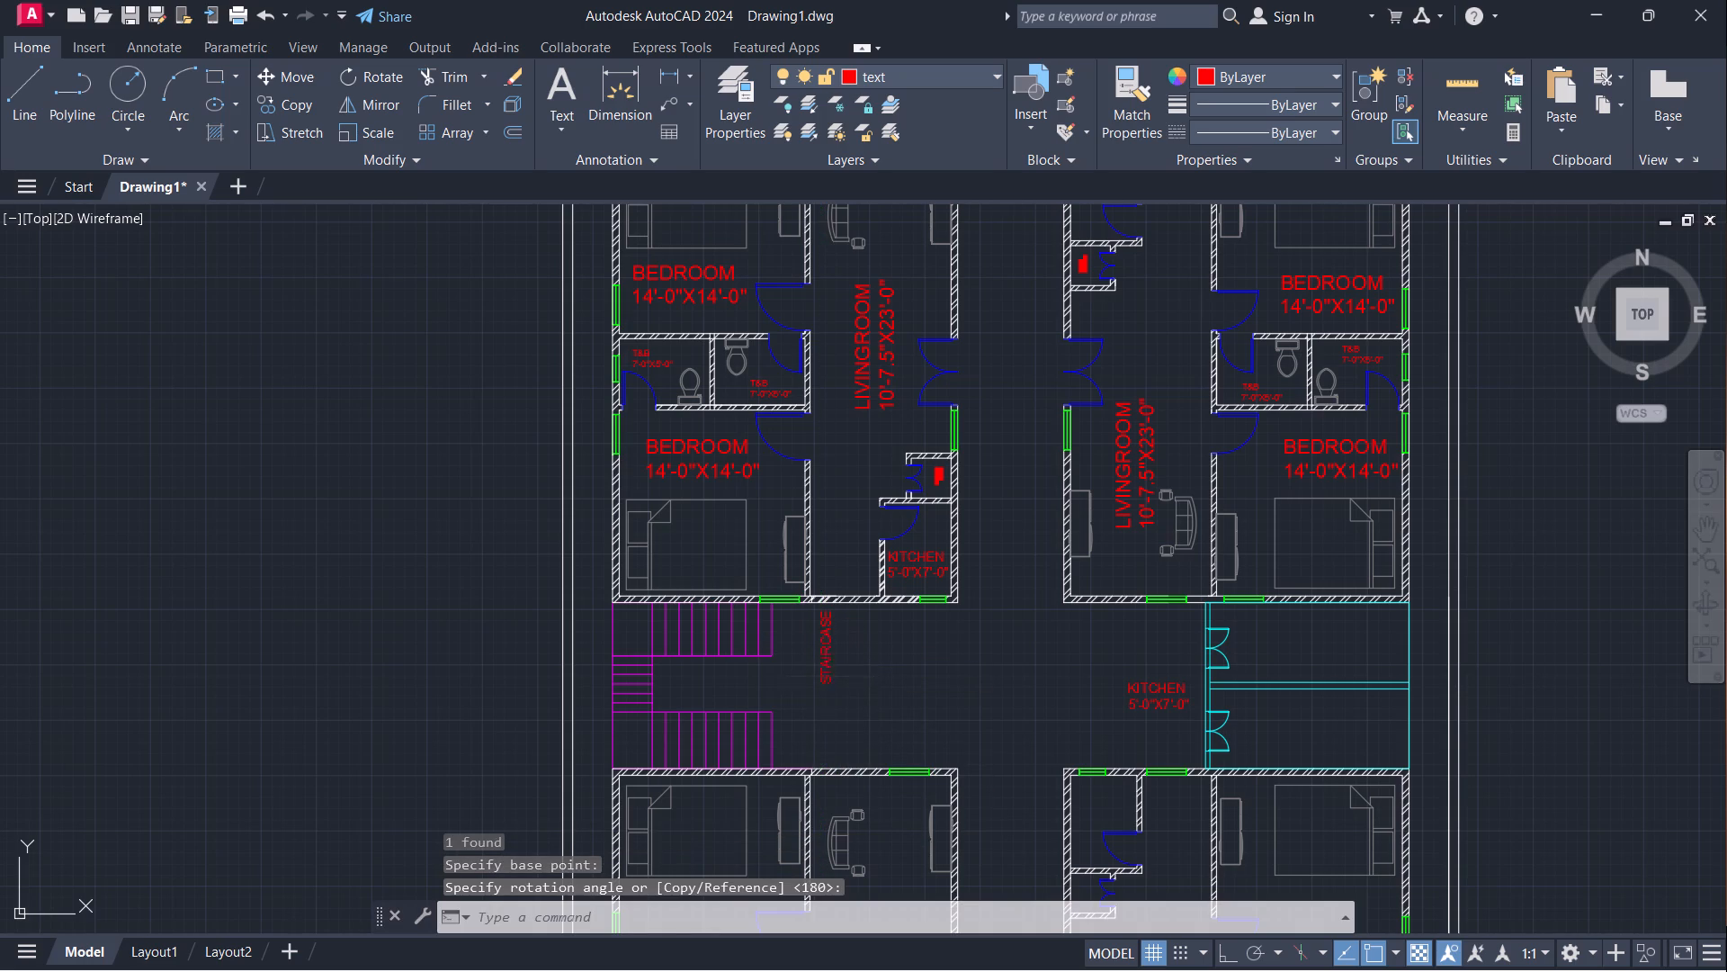
{"action": "key", "text": "m"}
{"action": "key", "text": "Return"}
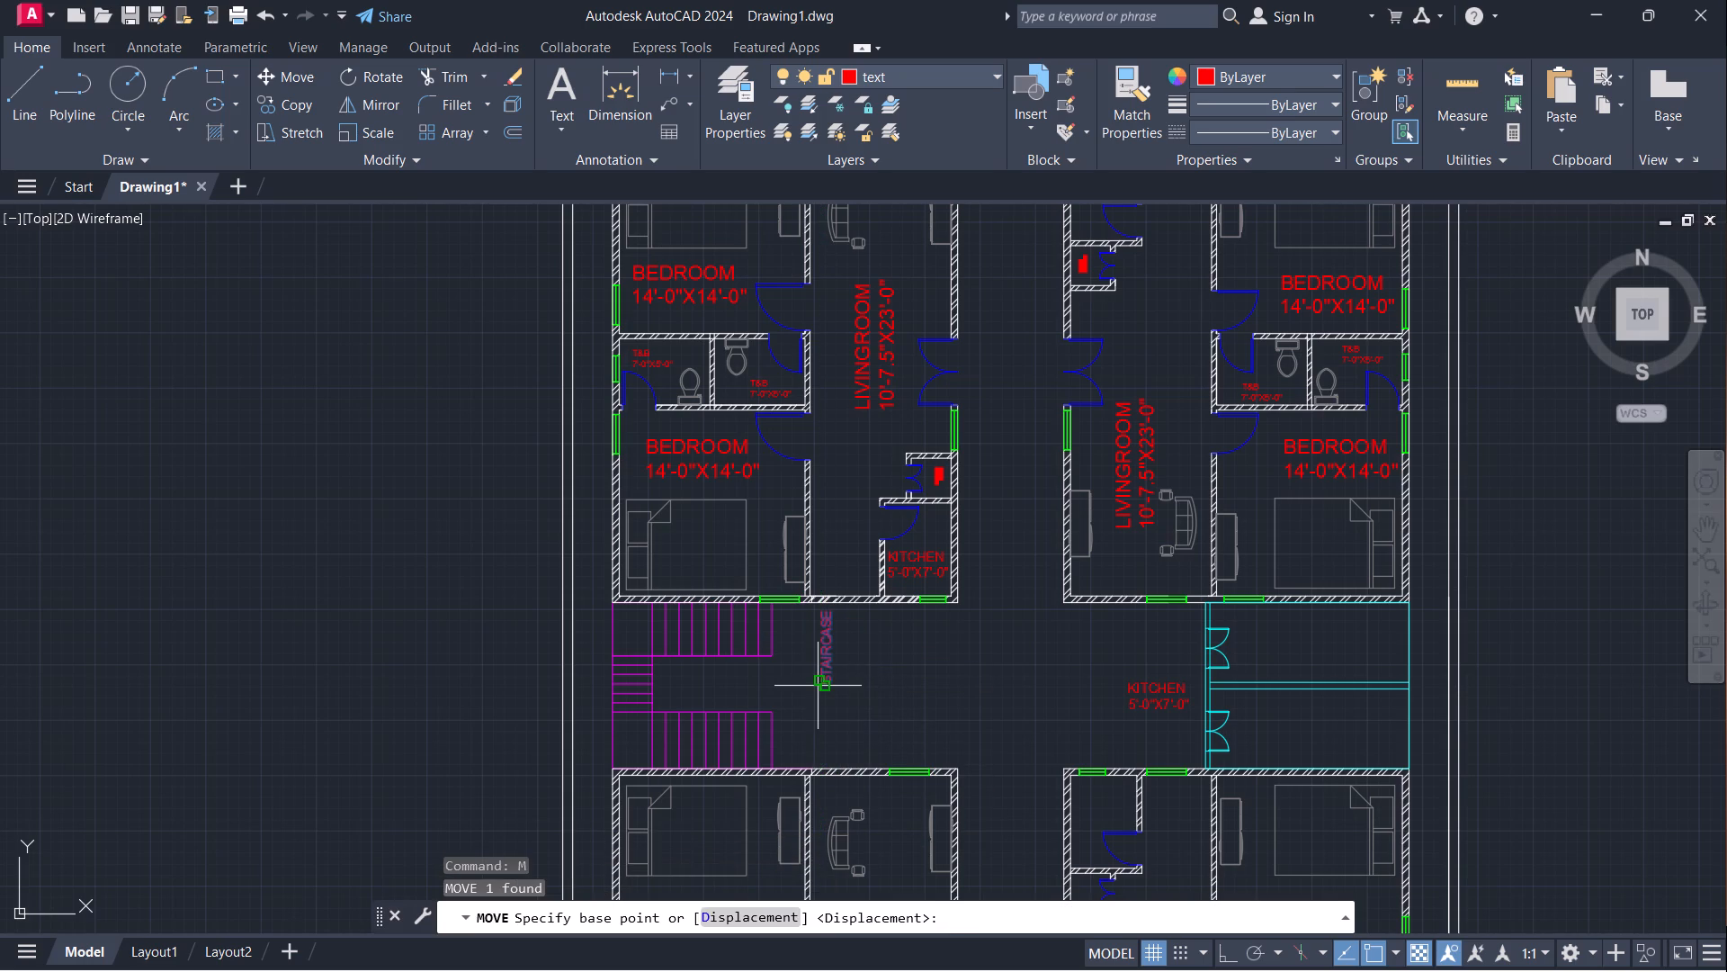
{"action": "left_click", "coordinate": [818, 686]}
{"action": "left_click", "coordinate": [804, 723]}
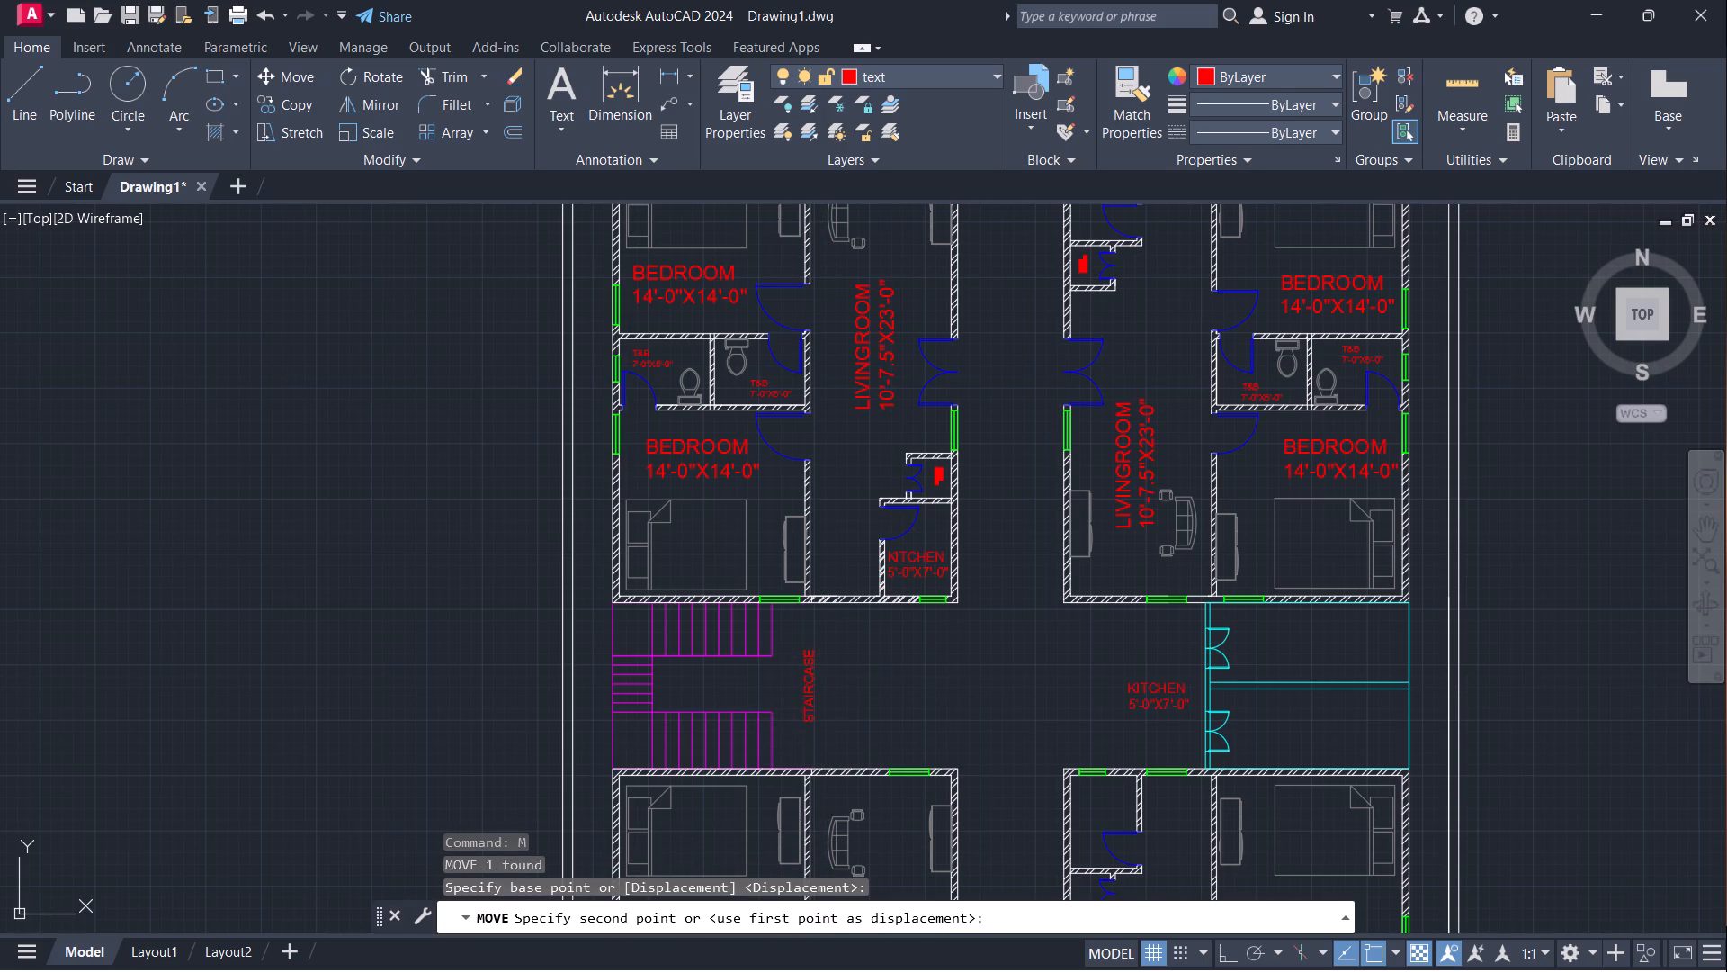
{"action": "key", "text": "Escape"}
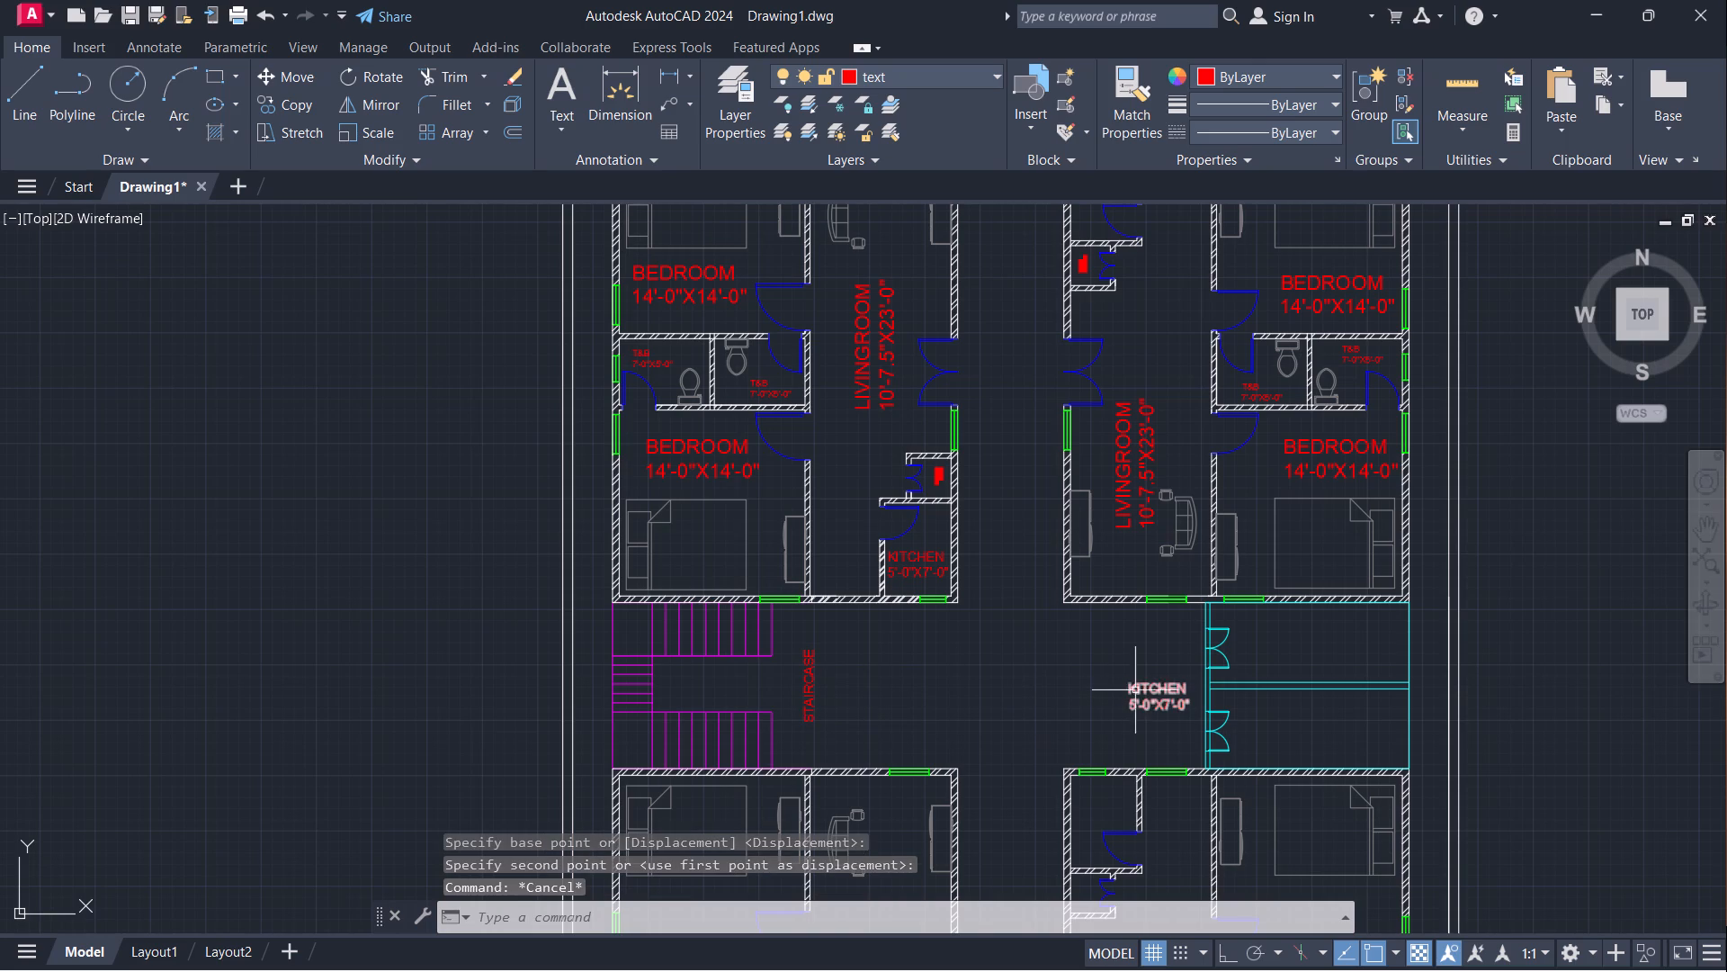
Replace the text of the copied KITCHEN label beside the lift doors with LIFT.
{"action": "left_click", "coordinate": [1144, 689]}
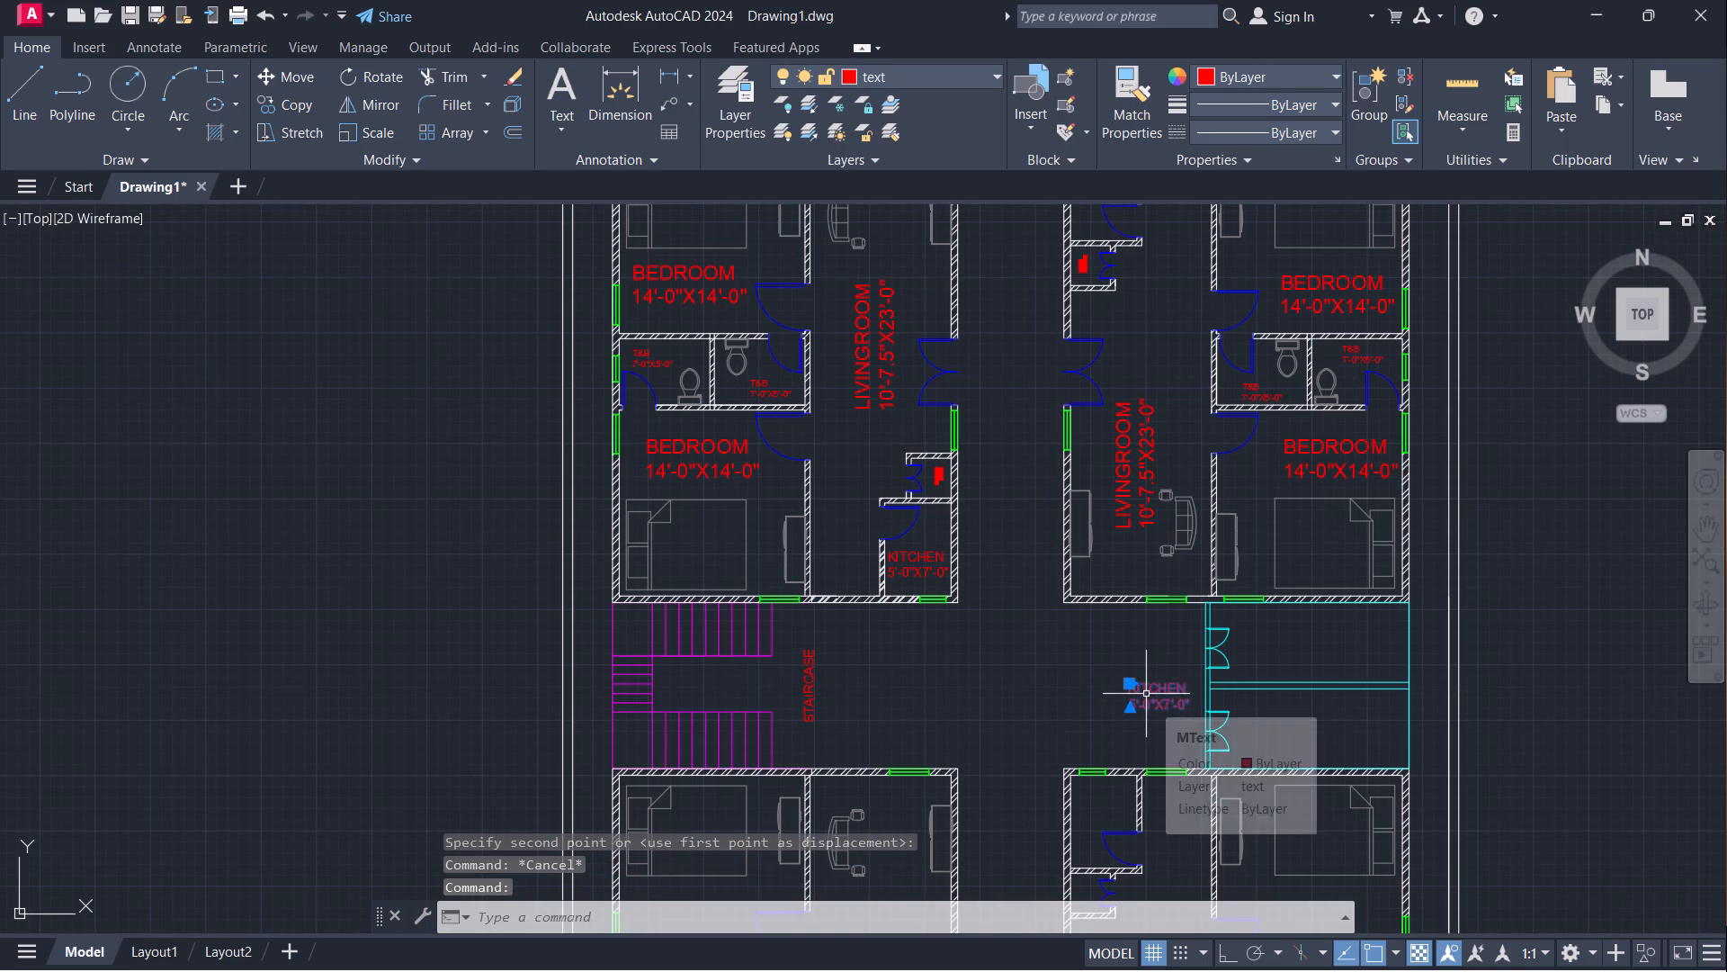
{"action": "double_click", "coordinate": [1160, 699]}
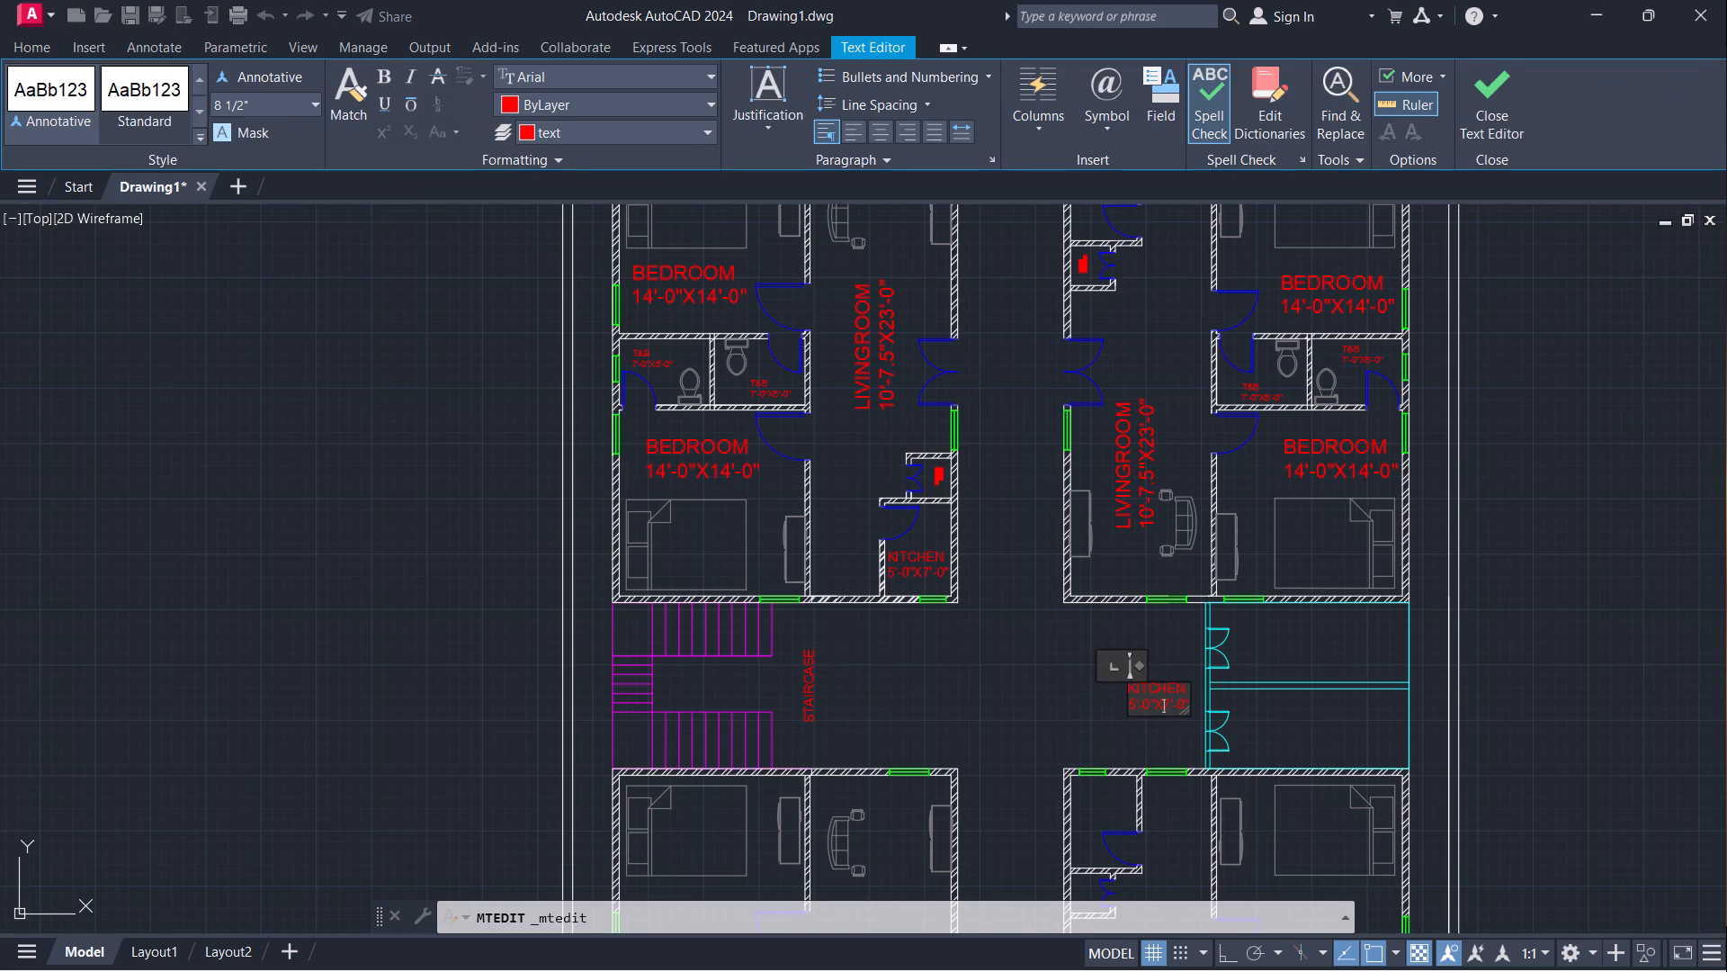
{"action": "key", "text": "Right"}
{"action": "key", "text": "Right"}
{"action": "key", "text": "Right"}
{"action": "key", "text": "Right"}
{"action": "key", "text": "Right"}
{"action": "key", "text": "Right"}
{"action": "key", "text": "Right"}
{"action": "key", "text": "Right"}
{"action": "key", "text": "Right"}
{"action": "key", "text": "Right"}
{"action": "key", "text": "Right"}
{"action": "key", "text": "Right"}
{"action": "key", "text": "BackSpace"}
{"action": "key", "text": "BackSpace"}
{"action": "key", "text": "BackSpace"}
{"action": "key", "text": "BackSpace"}
{"action": "key", "text": "BackSpace"}
{"action": "key", "text": "BackSpace"}
{"action": "key", "text": "BackSpace"}
{"action": "key", "text": "BackSpace"}
{"action": "key", "text": "BackSpace"}
{"action": "key", "text": "BackSpace"}
{"action": "key", "text": "BackSpace"}
{"action": "key", "text": "BackSpace"}
{"action": "key", "text": "BackSpace"}
{"action": "key", "text": "BackSpace"}
{"action": "key", "text": "BackSpace"}
{"action": "key", "text": "BackSpace"}
{"action": "key", "text": "BackSpace"}
{"action": "key", "text": "BackSpace"}
{"action": "key", "text": "BackSpace"}
{"action": "key", "text": "BackSpace"}
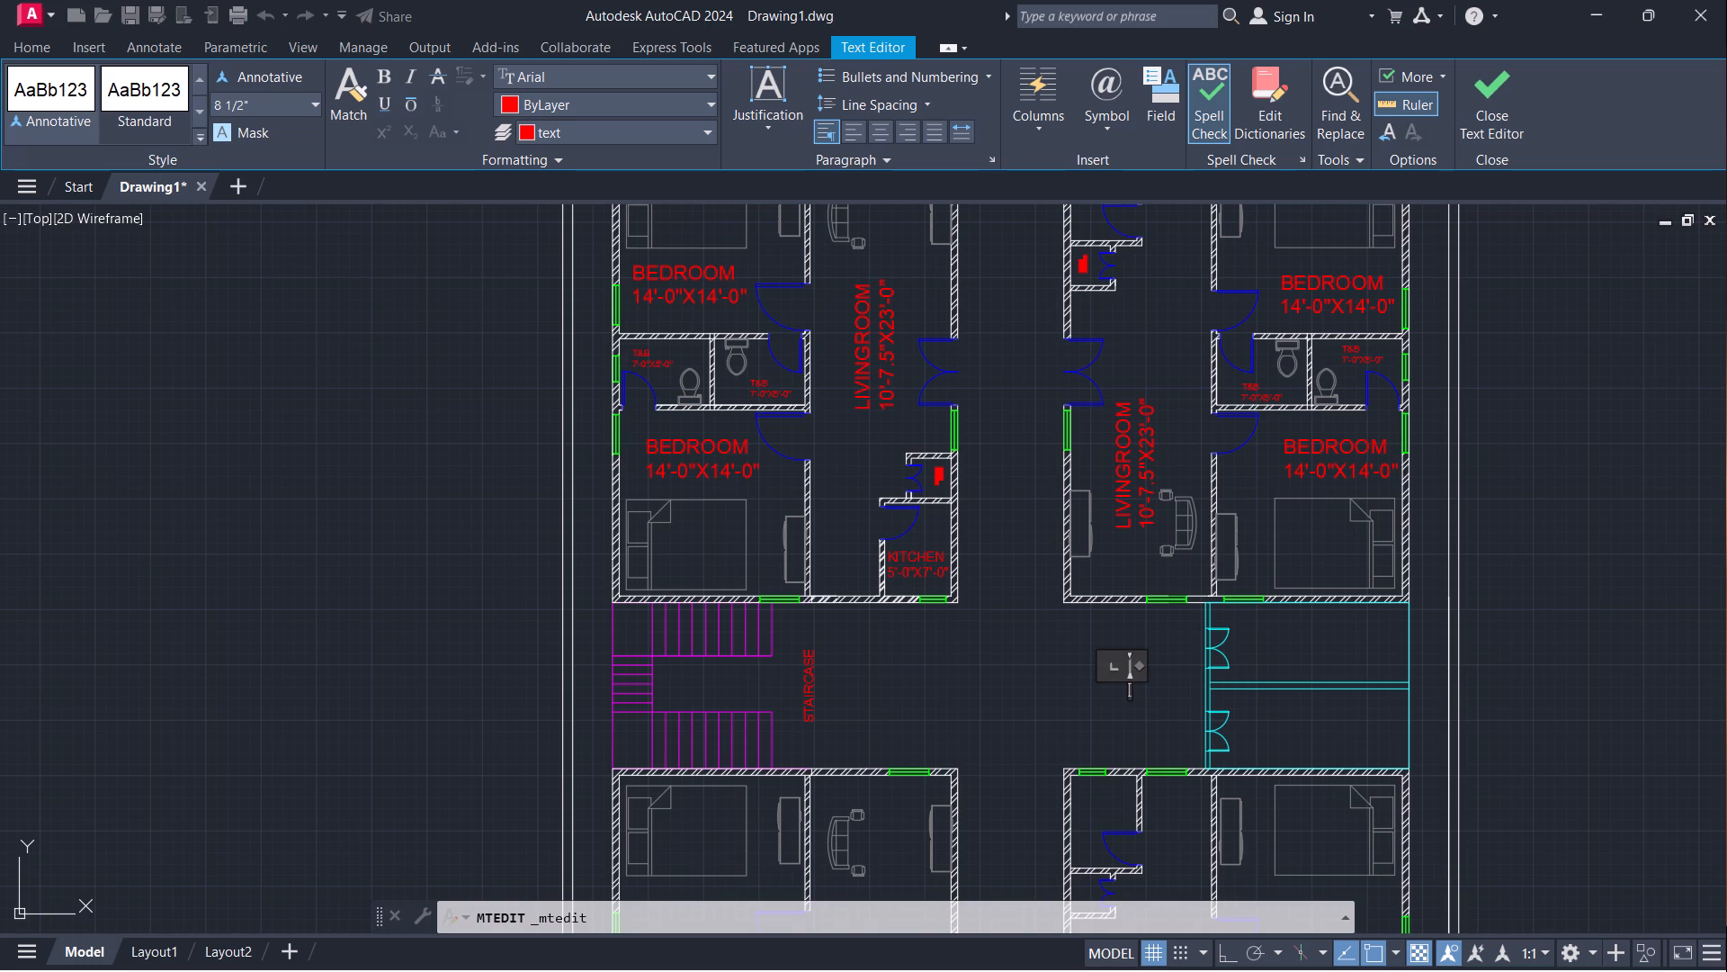
{"action": "type", "text": "LIFT"}
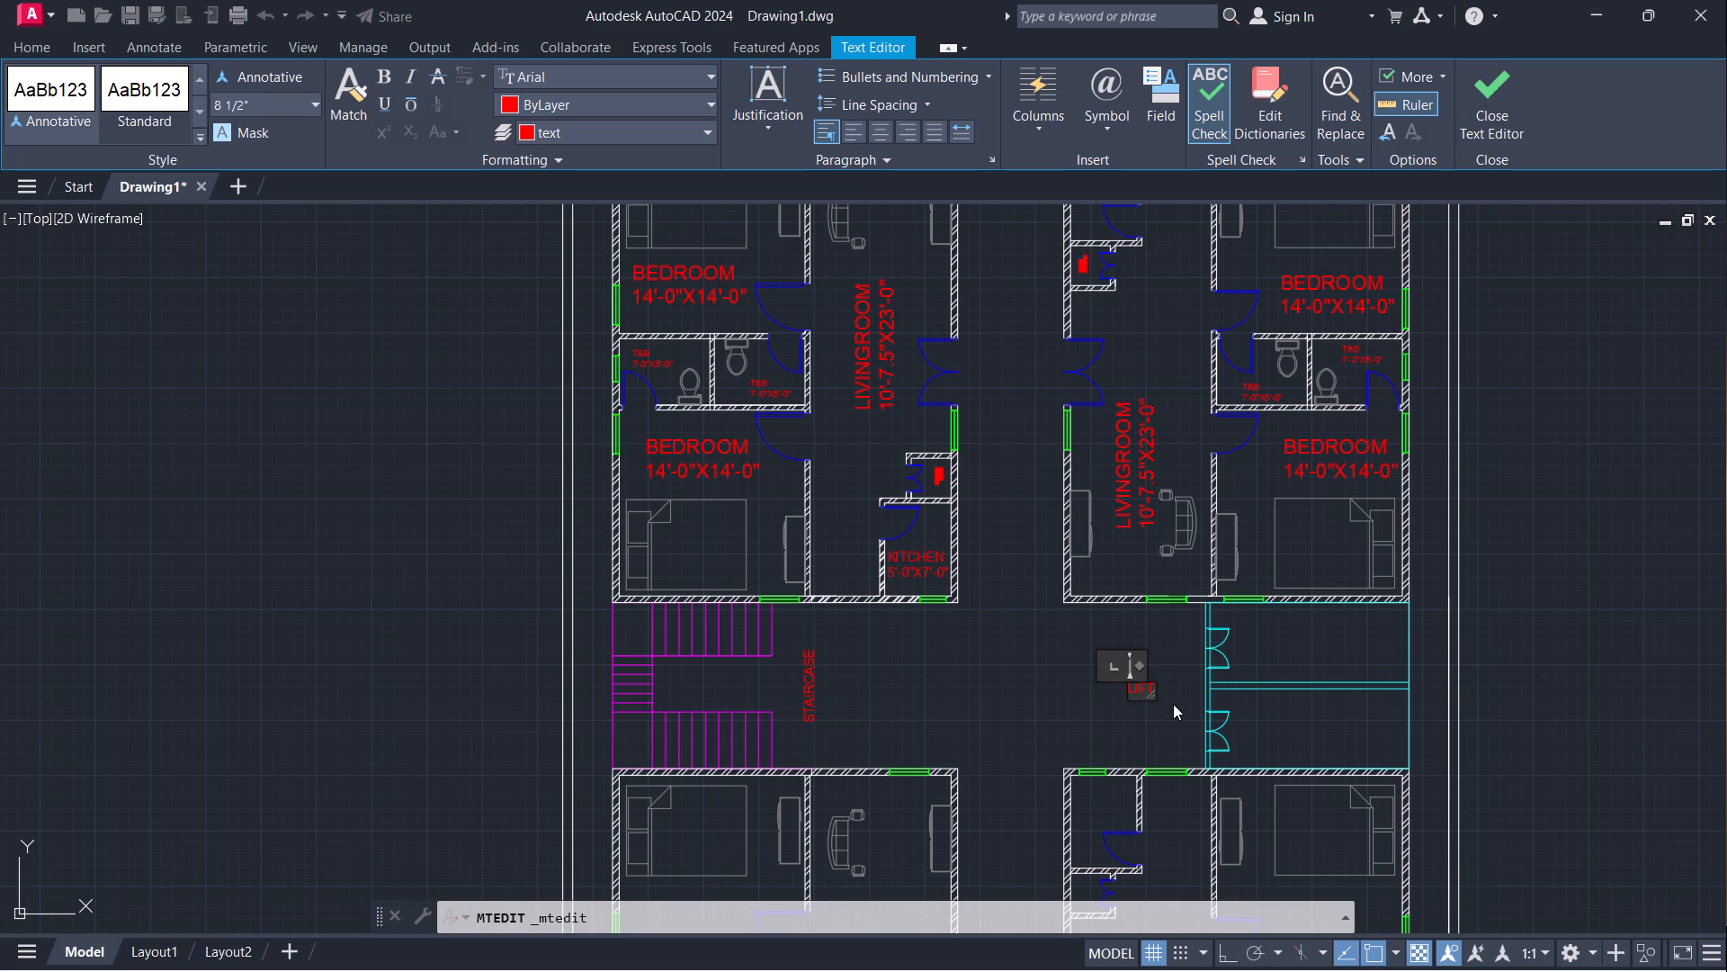
{"action": "key", "text": "Return"}
{"action": "double_click", "coordinate": [1173, 704]}
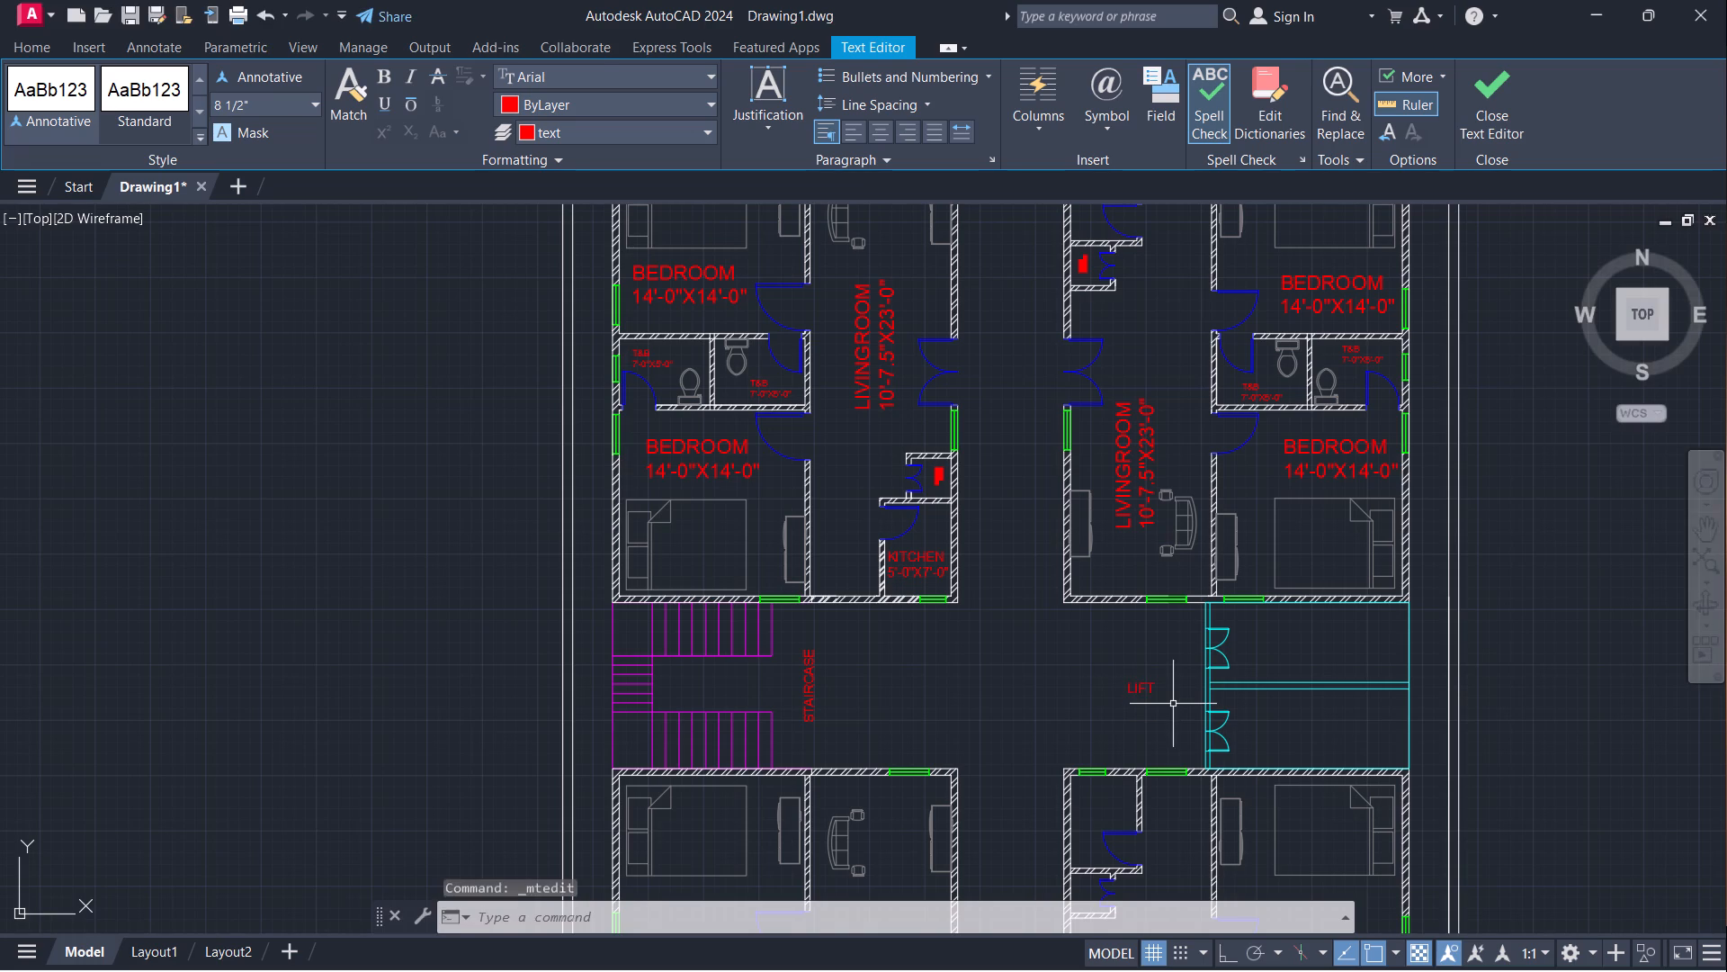
Rotate the LIFT label about its text corner by a quarter turn clockwise so it reads vertically downward.
{"action": "left_click", "coordinate": [1146, 689]}
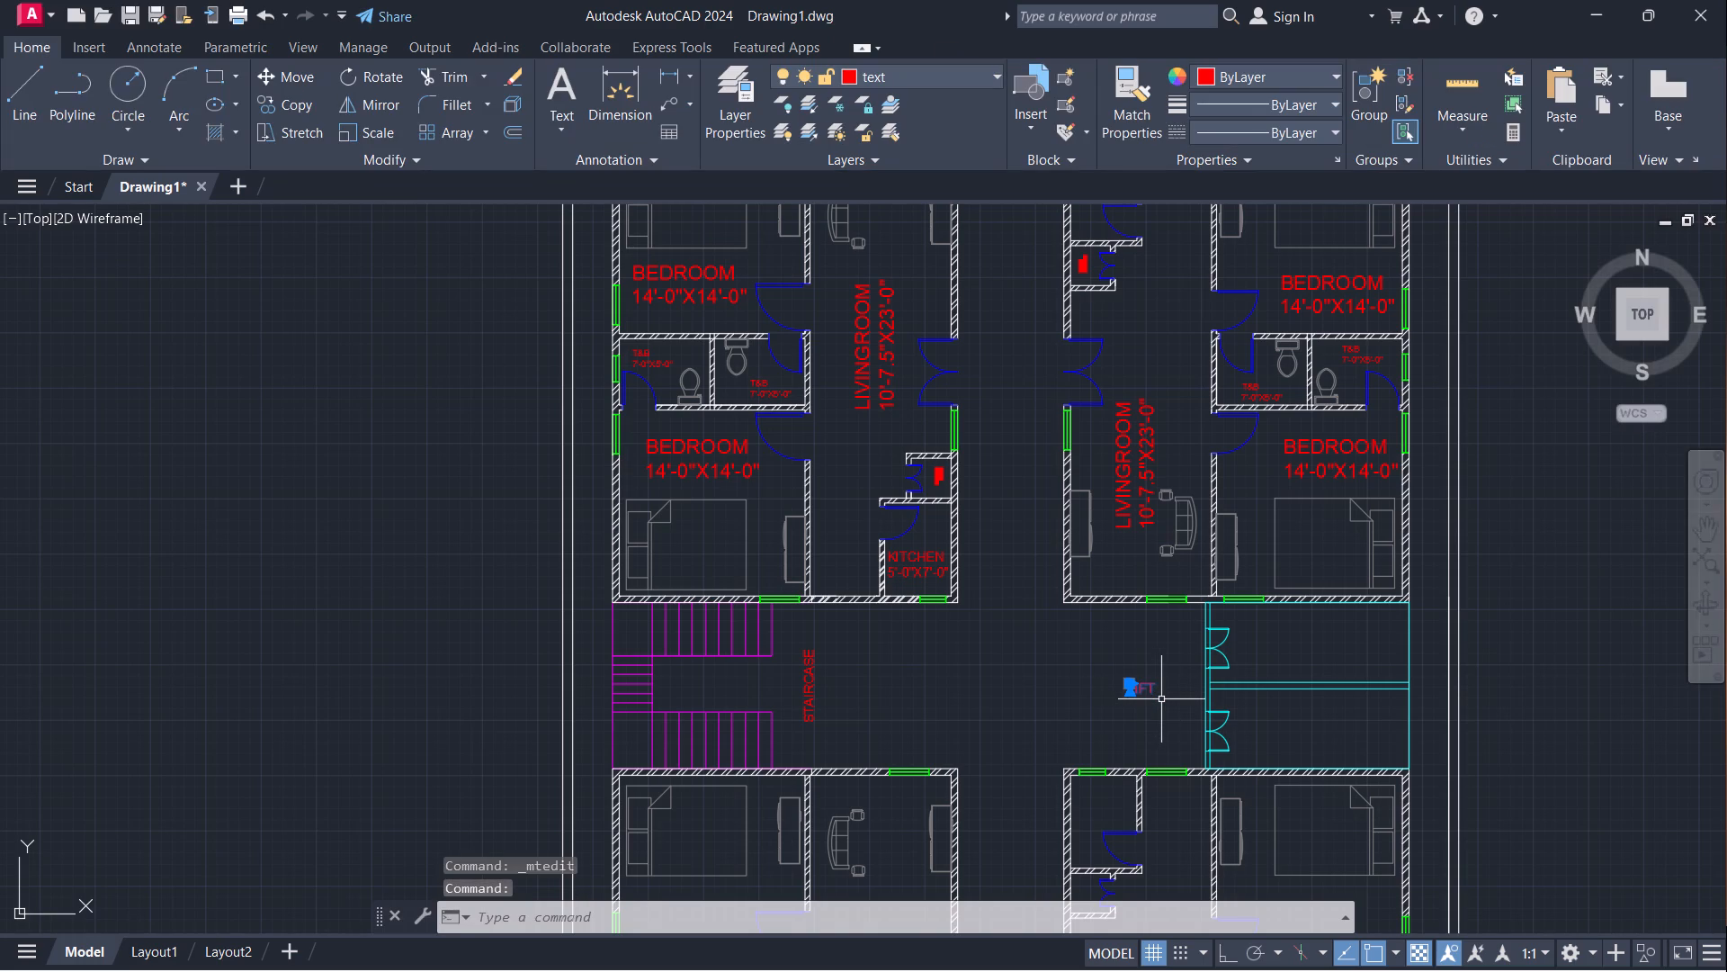
{"action": "type", "text": "RO"}
{"action": "key", "text": "Return"}
{"action": "left_click", "coordinate": [1127, 675]}
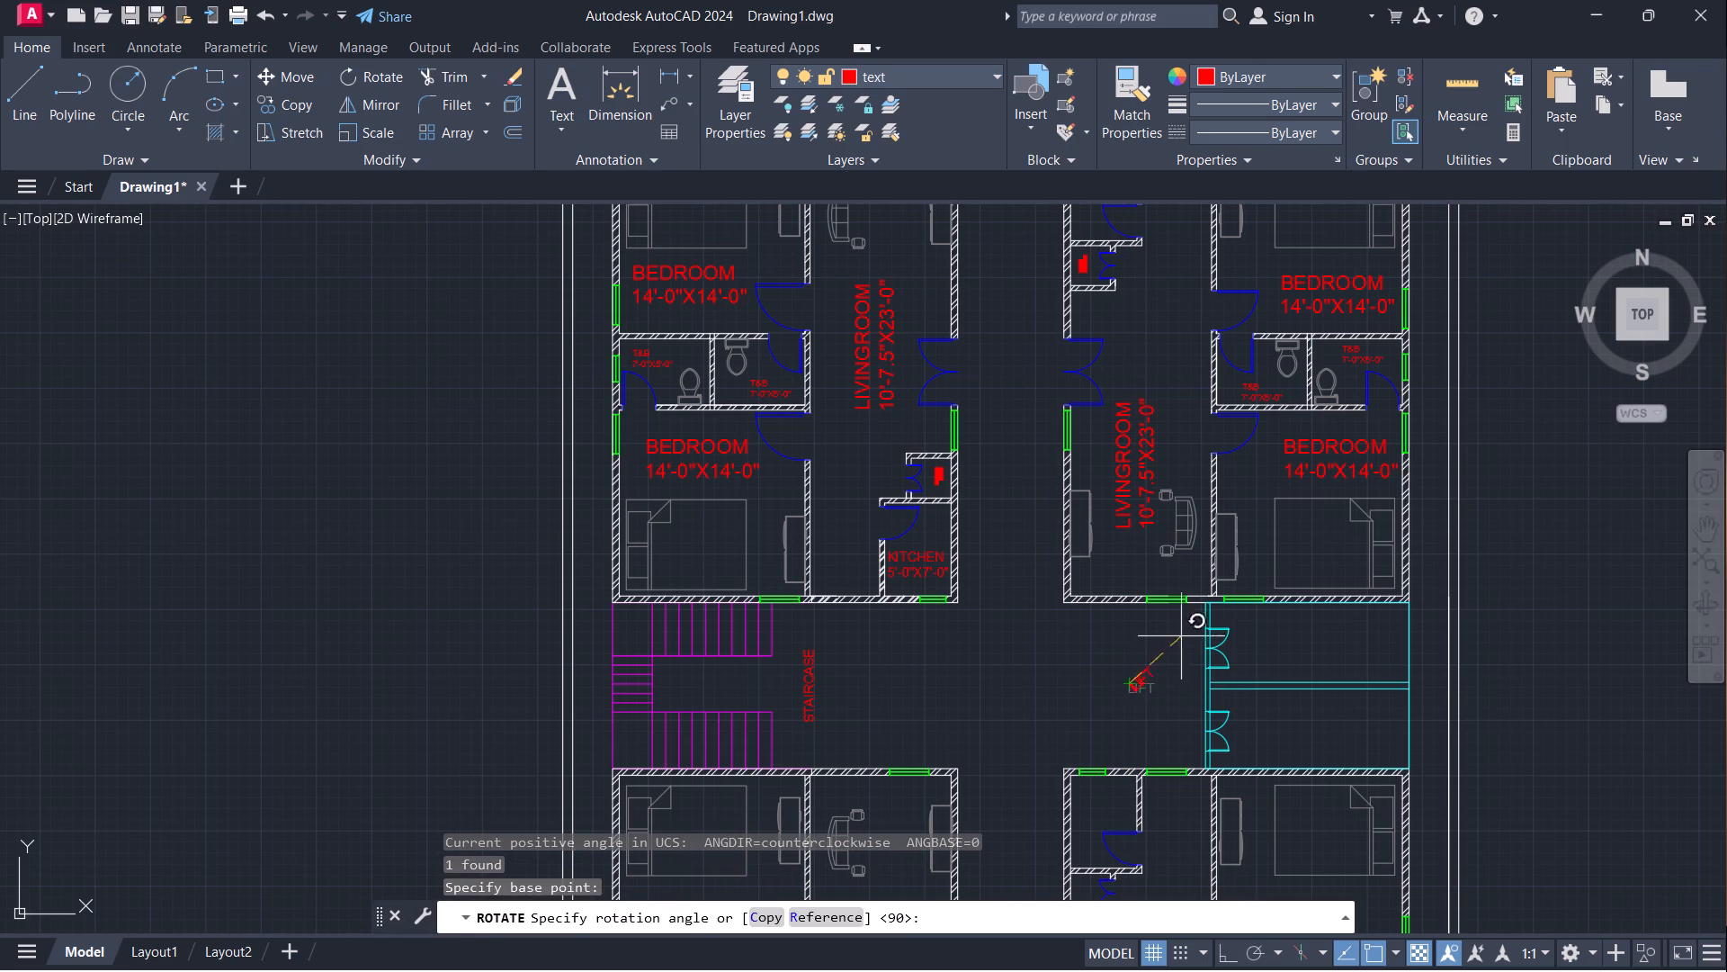
{"action": "left_click", "coordinate": [1132, 762]}
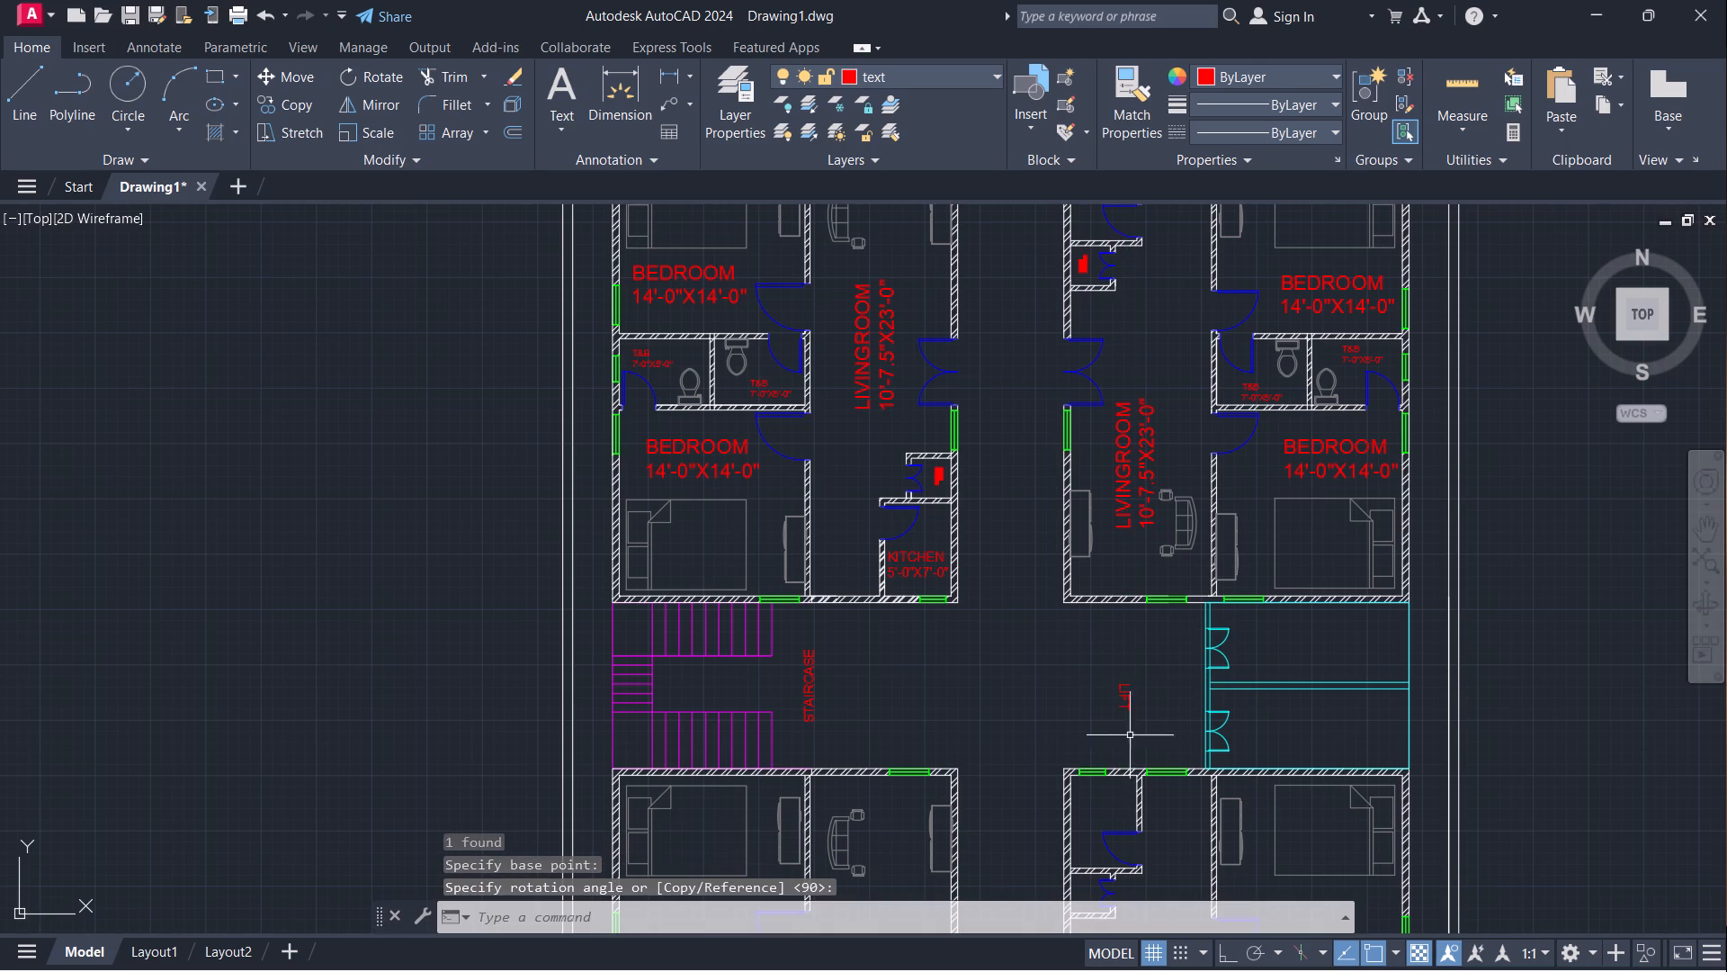
Scale up the LIFT label from its text corner to several times its size, using a freehand scale factor.
{"action": "left_click", "coordinate": [1123, 694]}
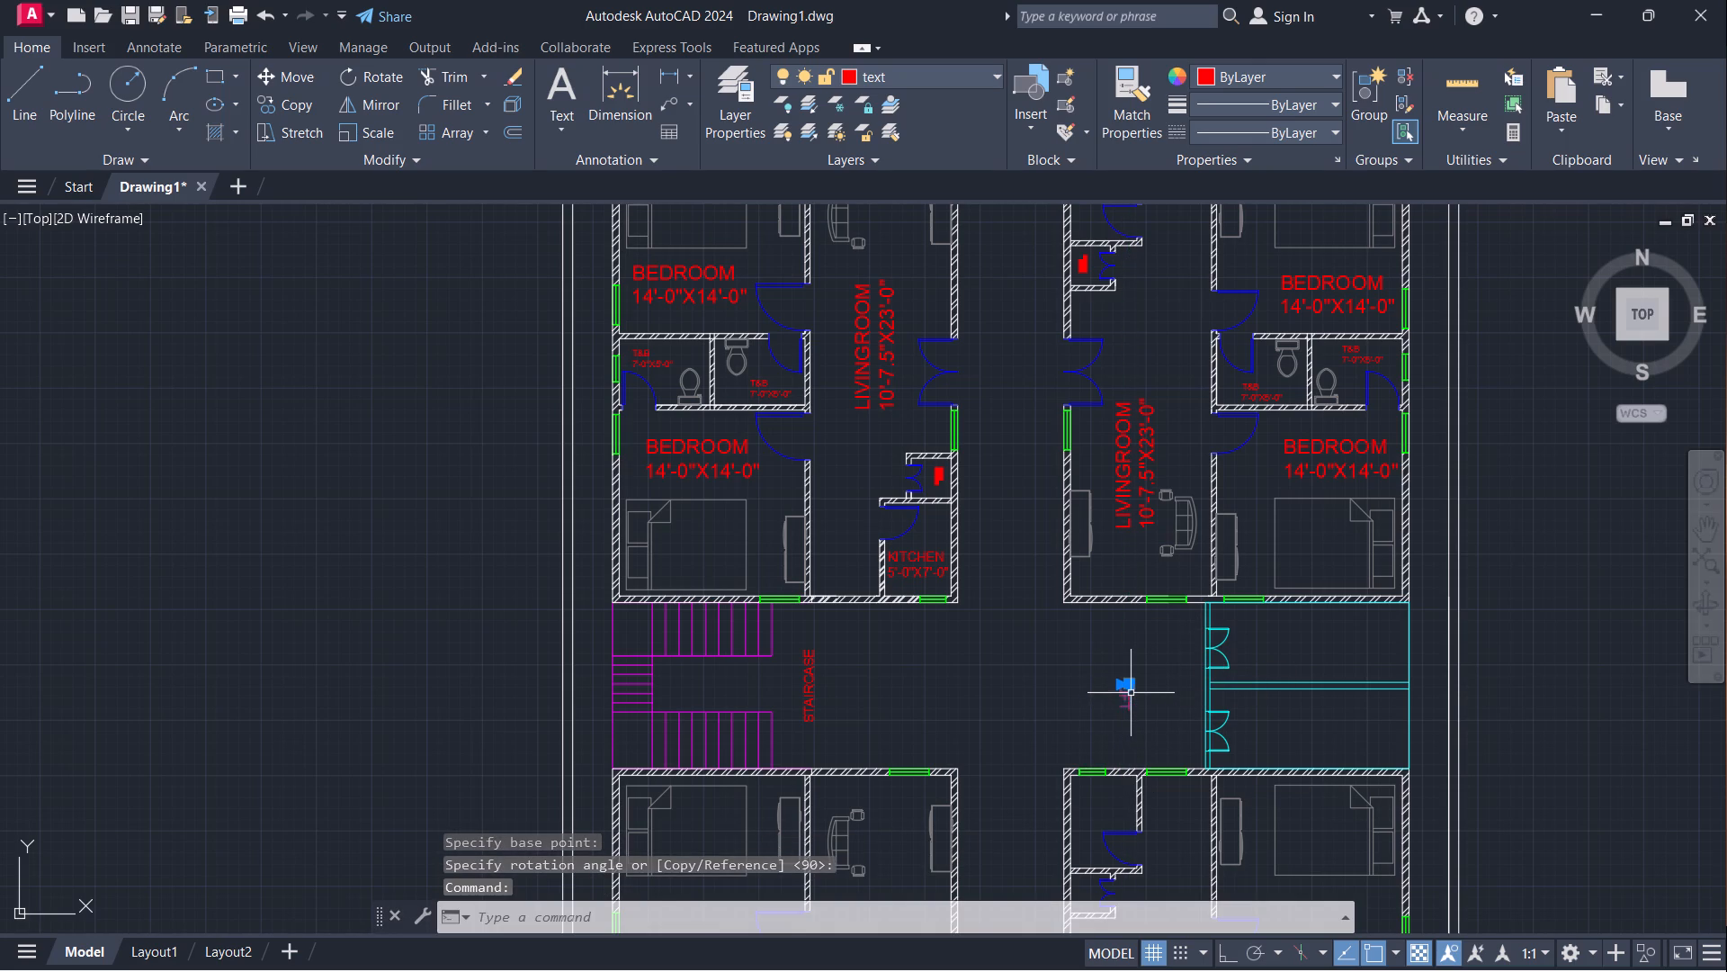
{"action": "type", "text": "SC"}
{"action": "key", "text": "Return"}
{"action": "scroll", "coordinate": [1127, 684], "scroll_direction": "up", "scroll_amount": 3}
{"action": "left_click", "coordinate": [1134, 689]}
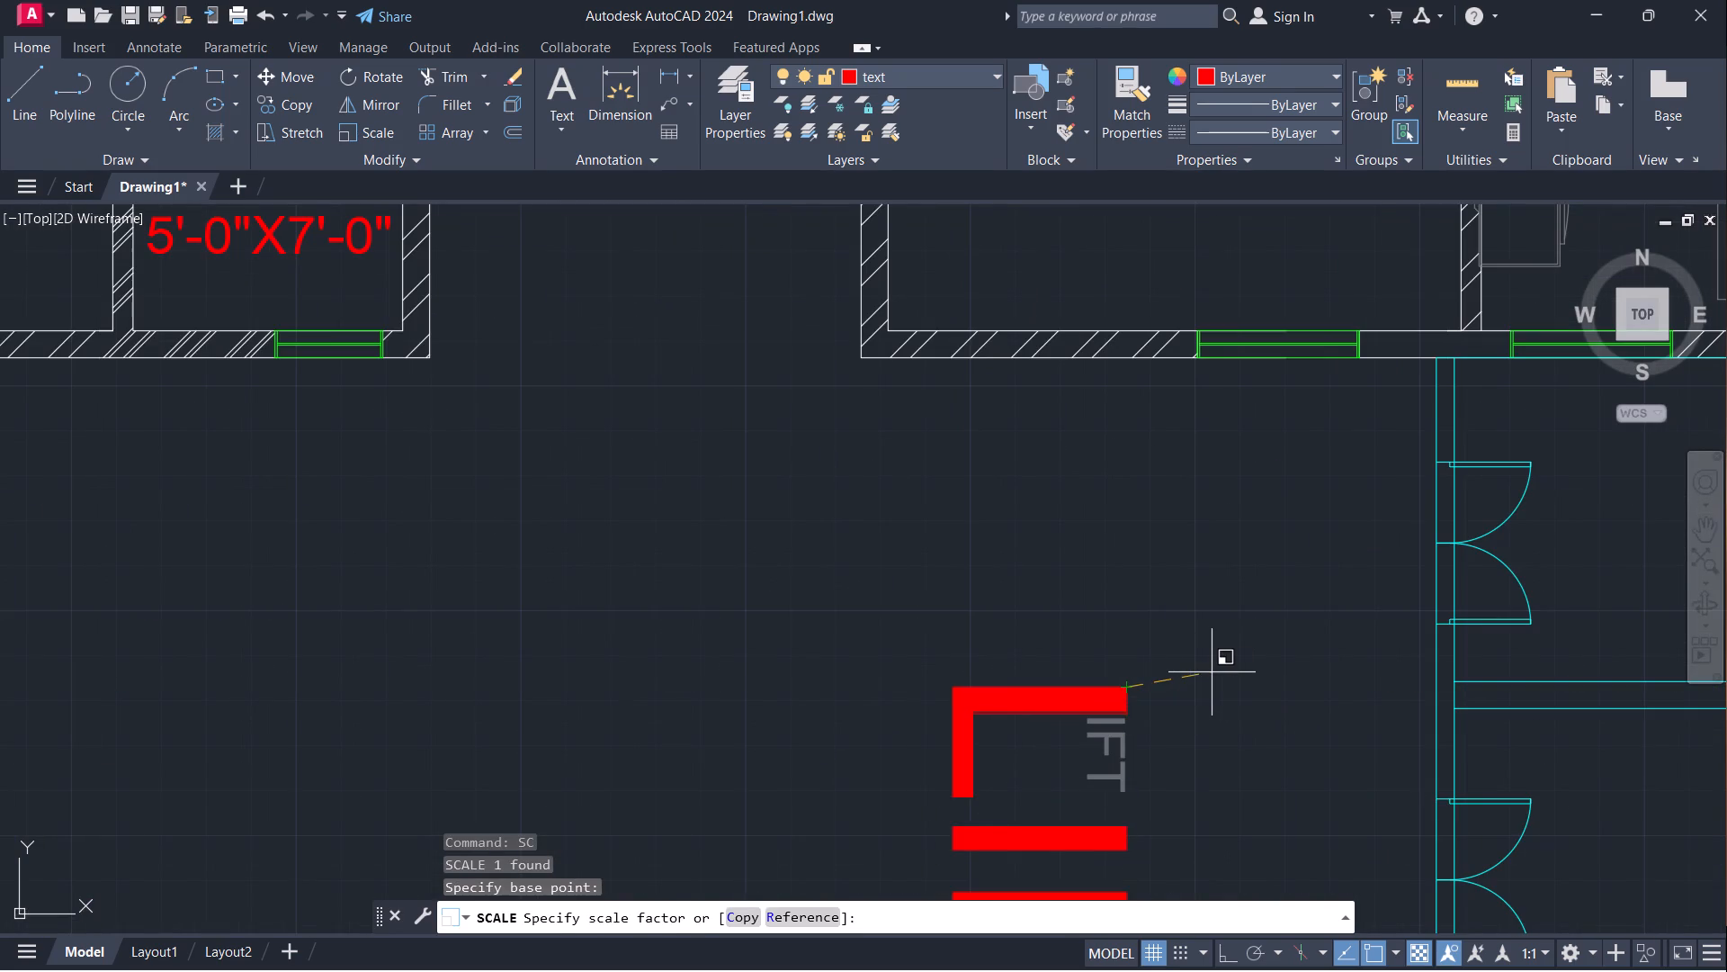
{"action": "scroll", "coordinate": [1210, 661], "scroll_direction": "down", "scroll_amount": 3}
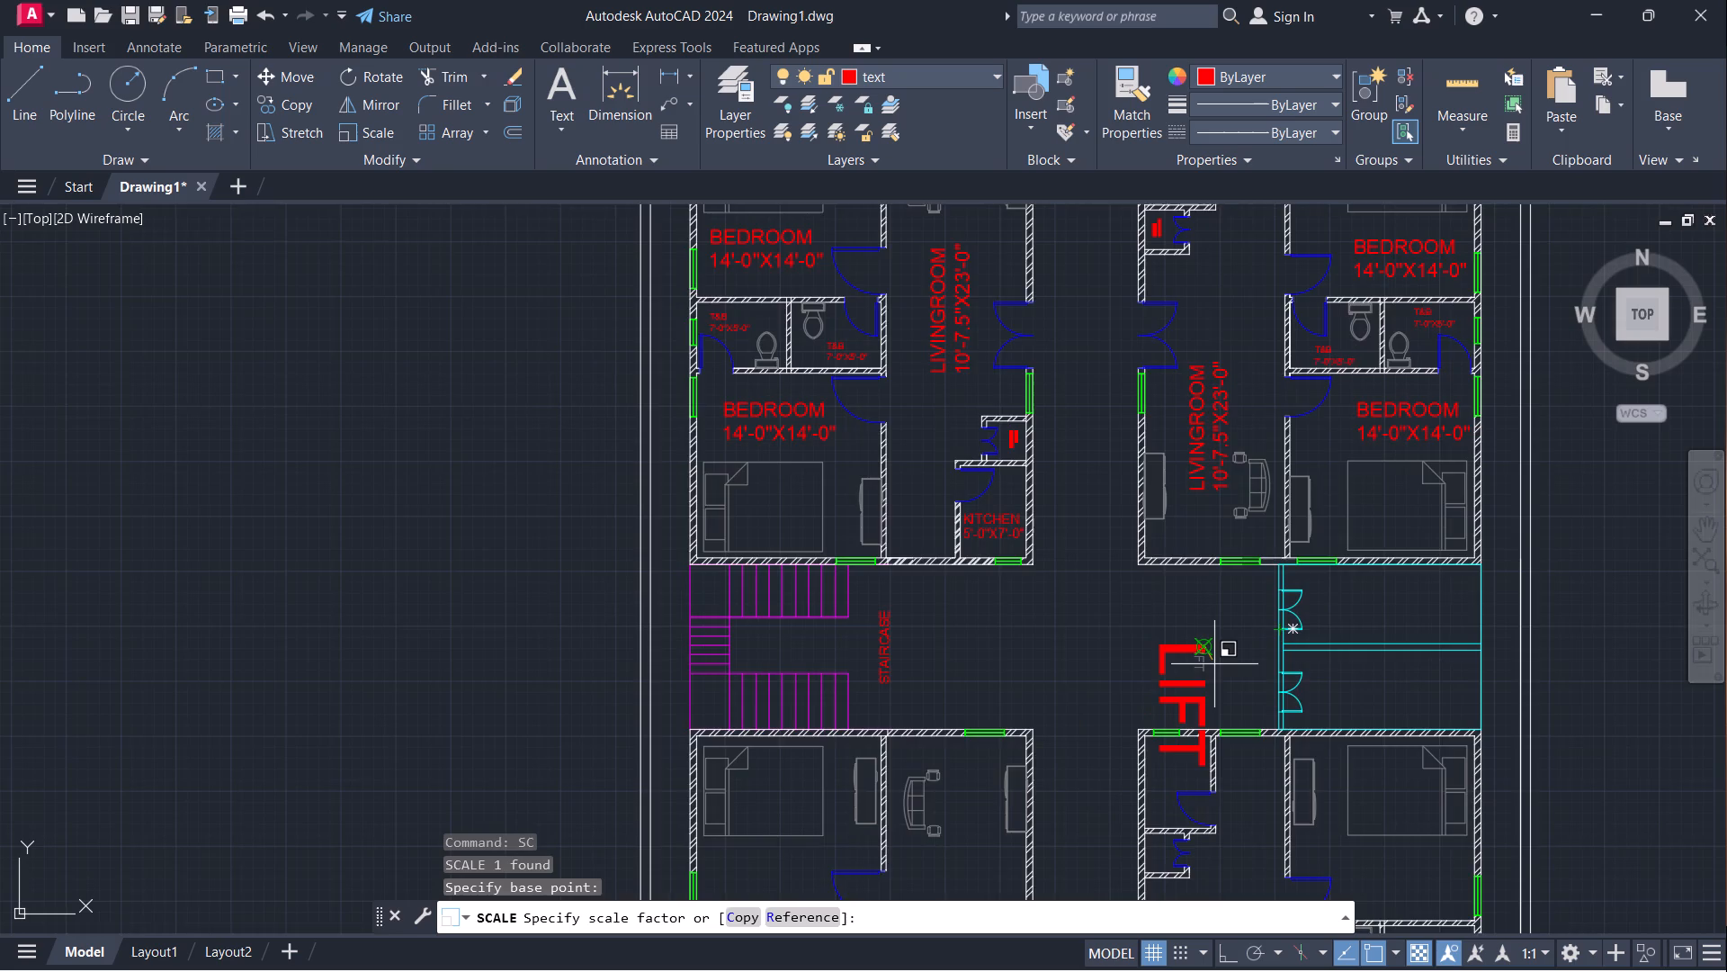
{"action": "scroll", "coordinate": [1214, 664], "scroll_direction": "down", "scroll_amount": 1}
{"action": "scroll", "coordinate": [1214, 664], "scroll_direction": "up", "scroll_amount": 1}
{"action": "scroll", "coordinate": [1214, 664], "scroll_direction": "down", "scroll_amount": 1}
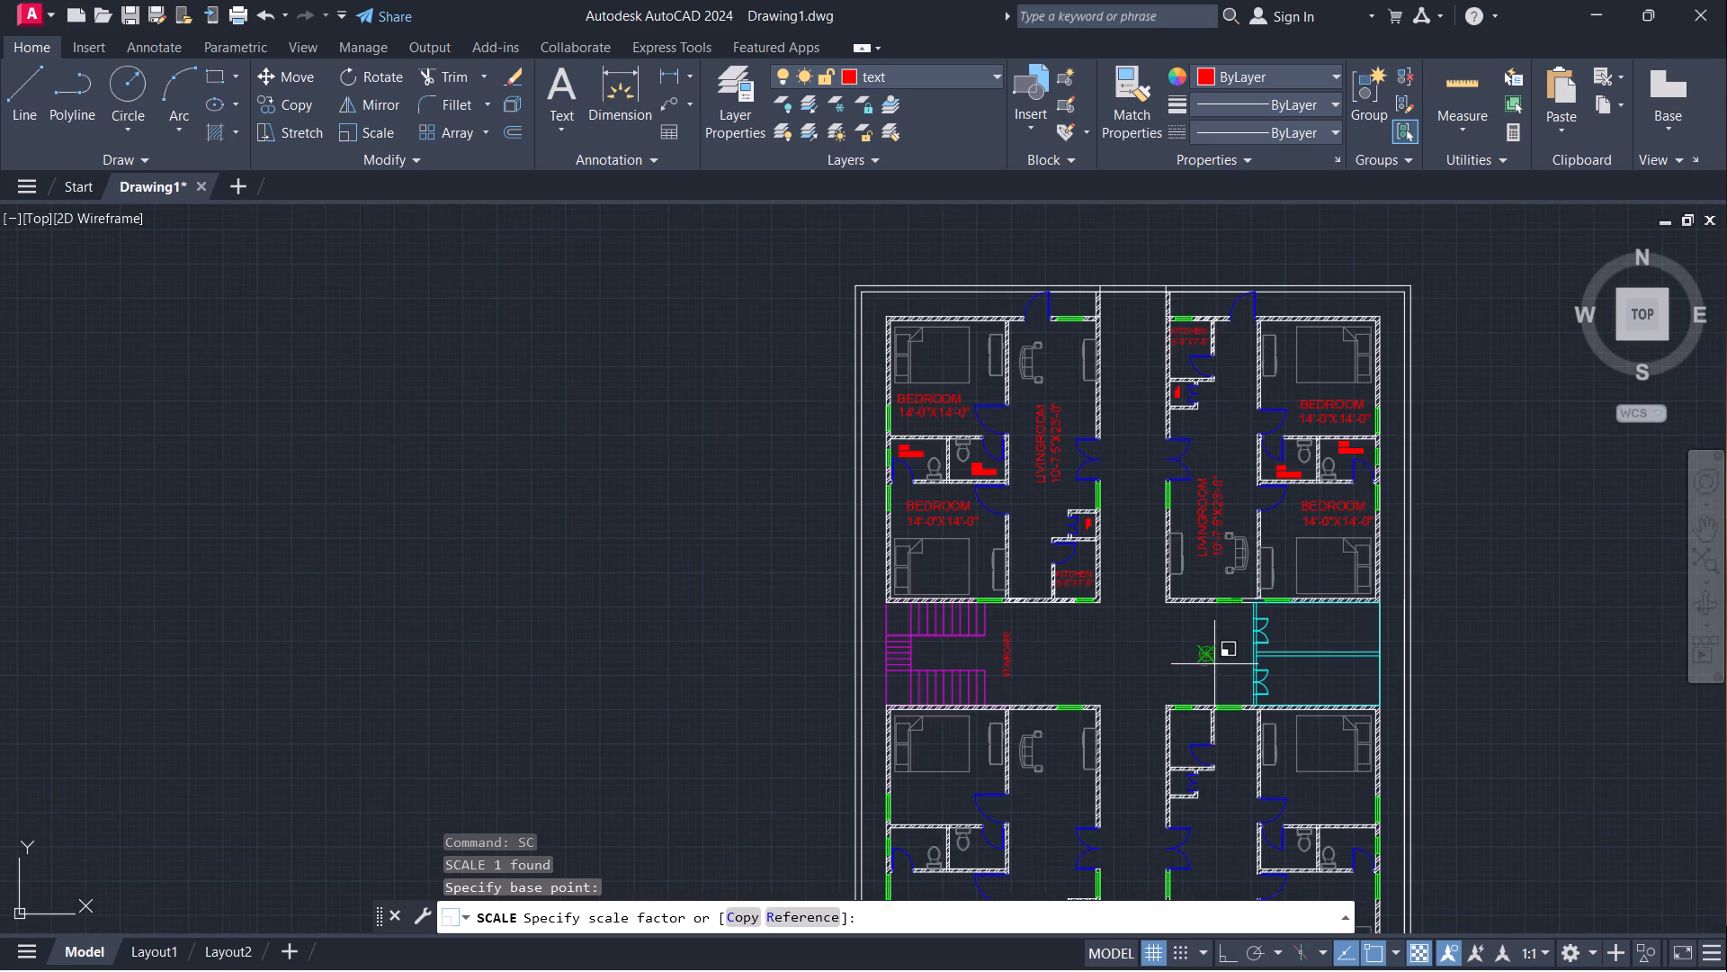
{"action": "scroll", "coordinate": [1214, 664], "scroll_direction": "up", "scroll_amount": 4}
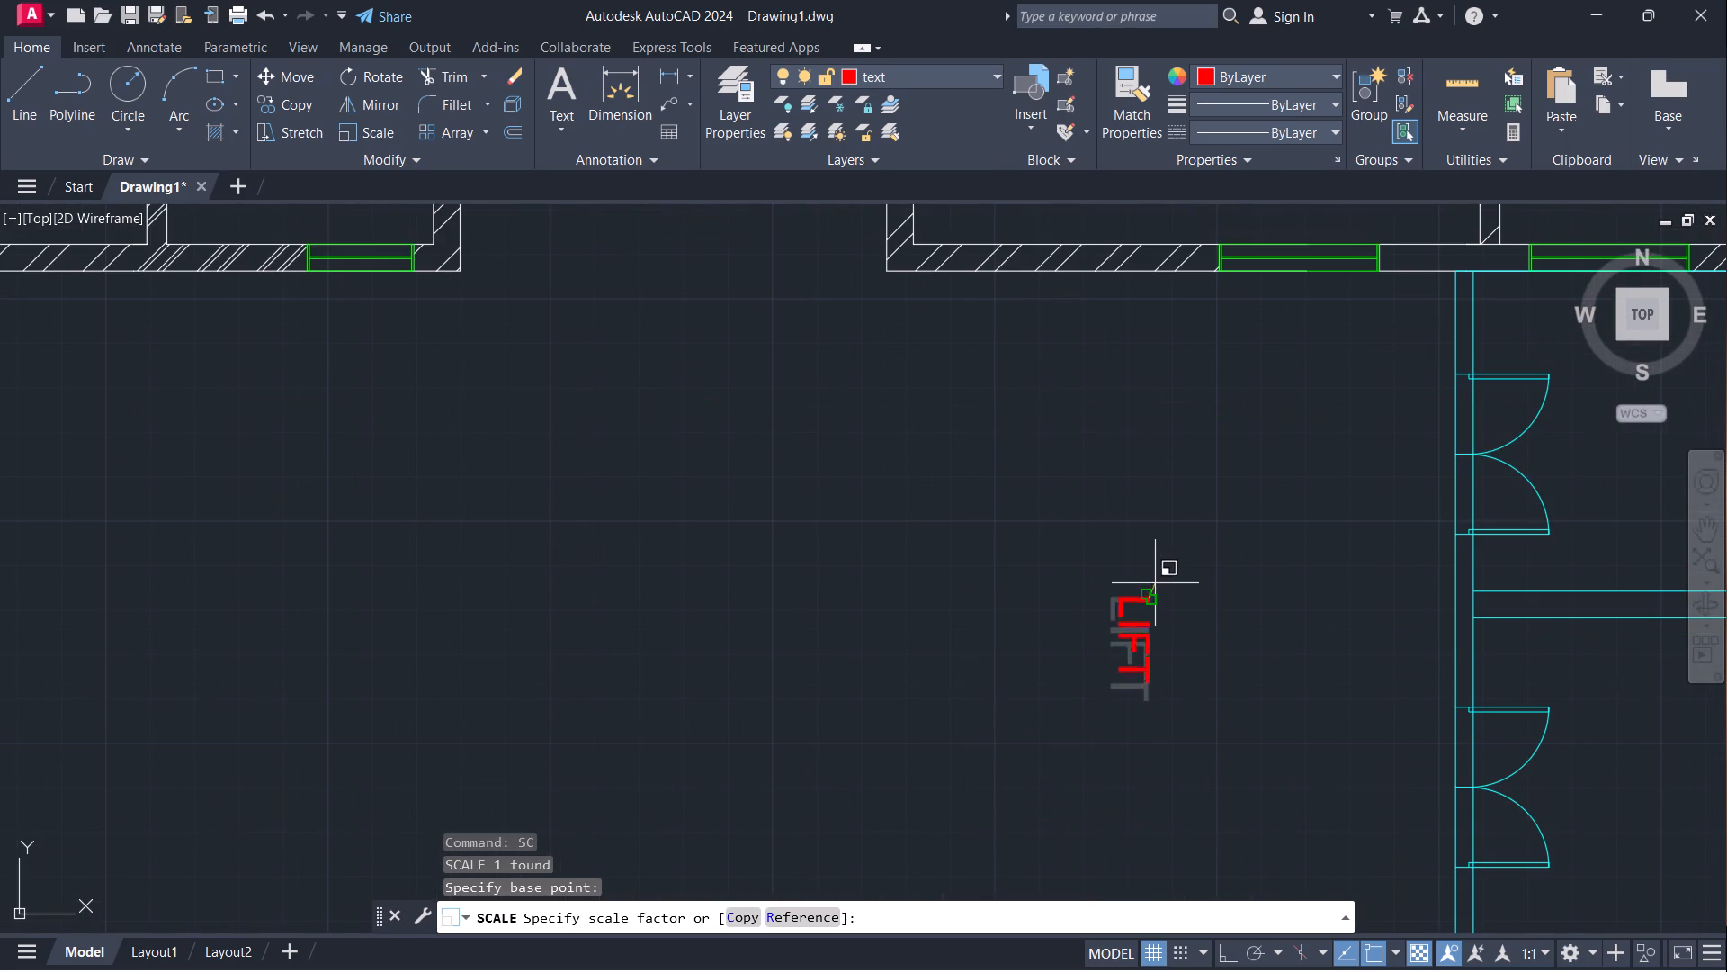
{"action": "scroll", "coordinate": [1206, 562], "scroll_direction": "down", "scroll_amount": 1}
{"action": "left_click", "coordinate": [1208, 559]}
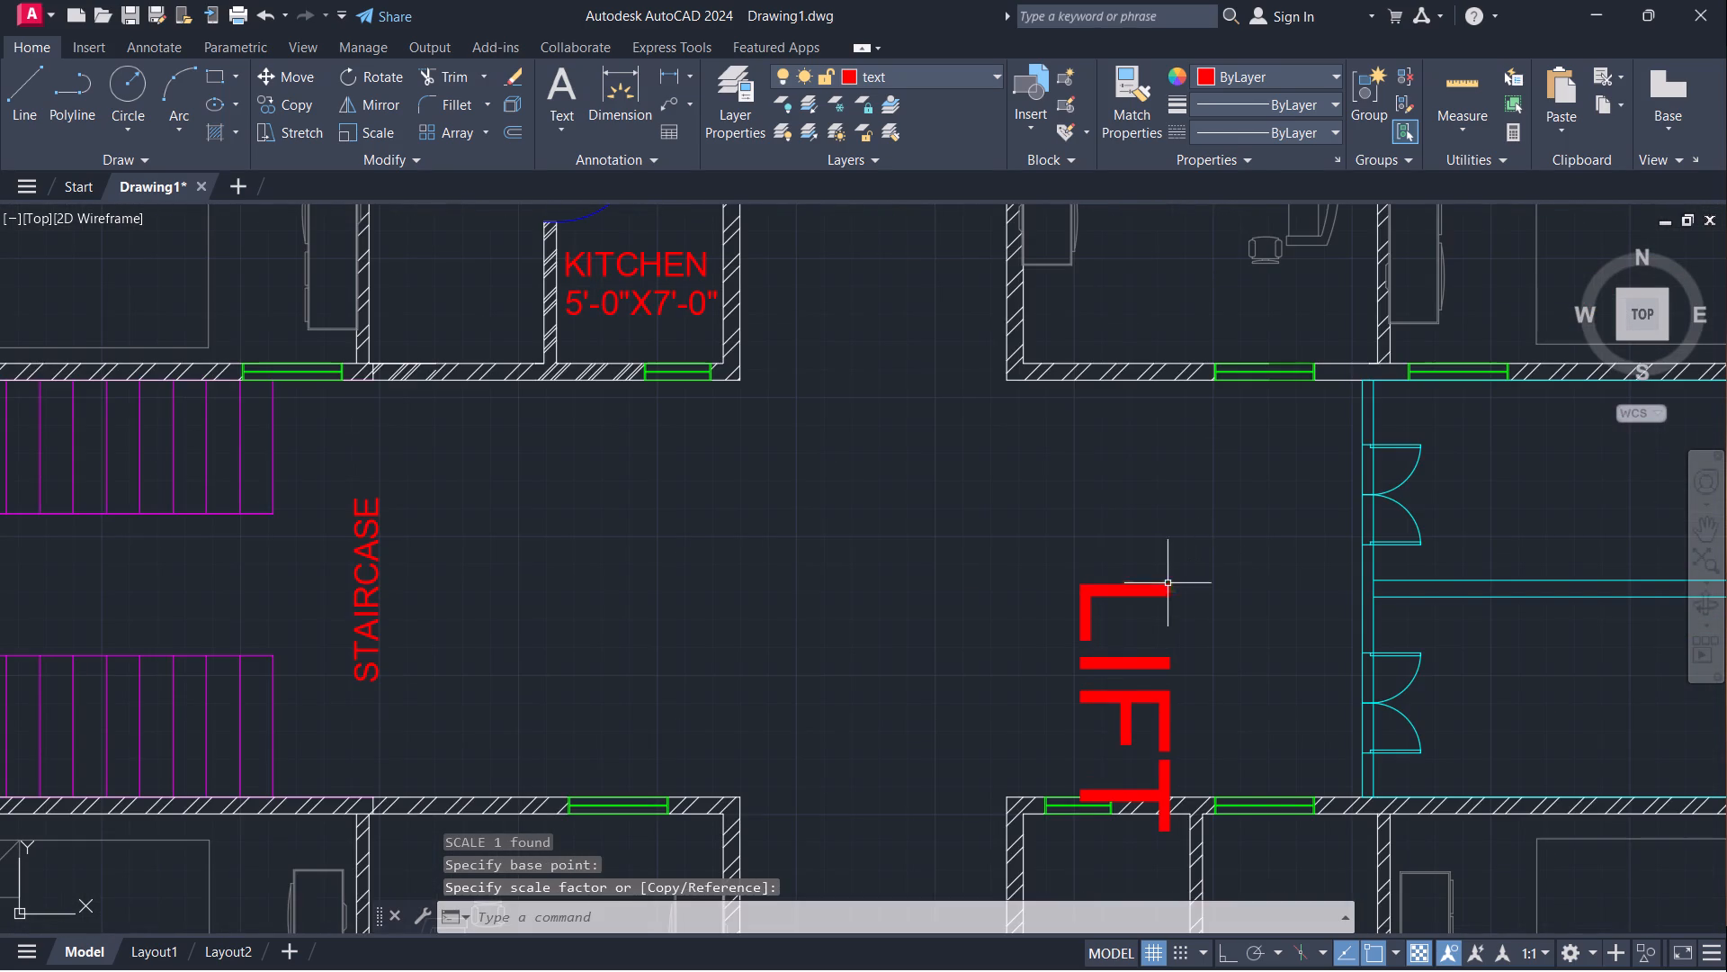
Move the enlarged LIFT label up and closer to the lift doors, clear of the corridor's lower wall.
{"action": "left_click", "coordinate": [1157, 589]}
{"action": "left_click", "coordinate": [1058, 661]}
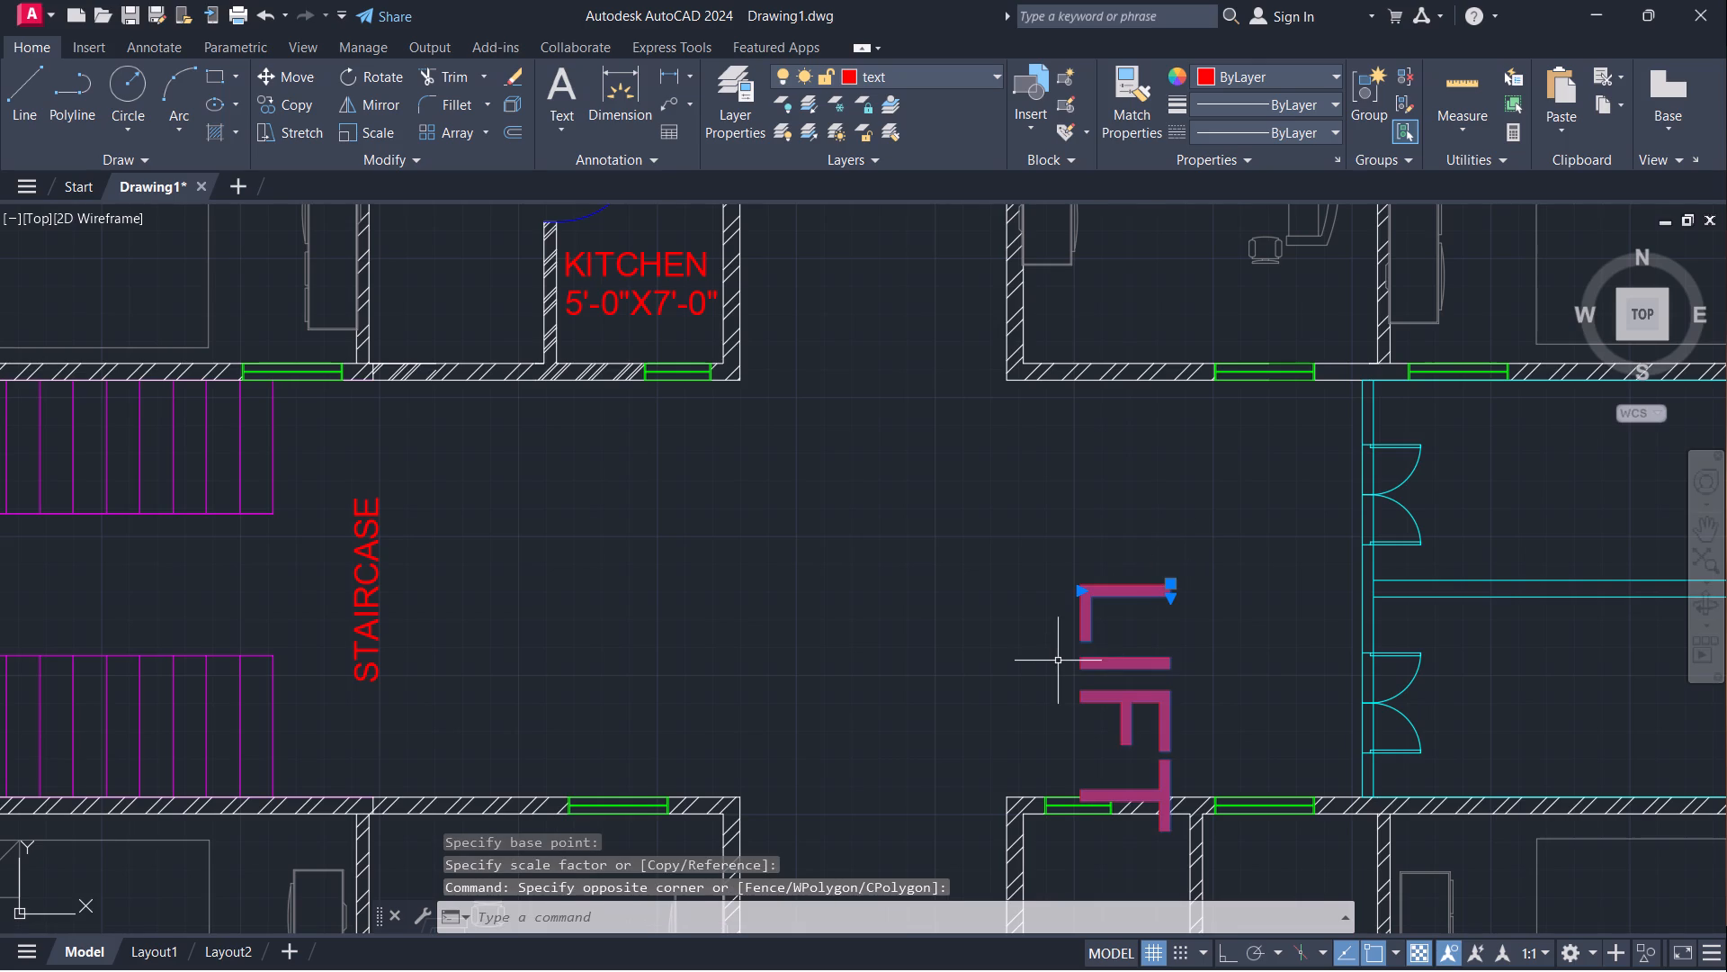
{"action": "key", "text": "m"}
{"action": "key", "text": "Return"}
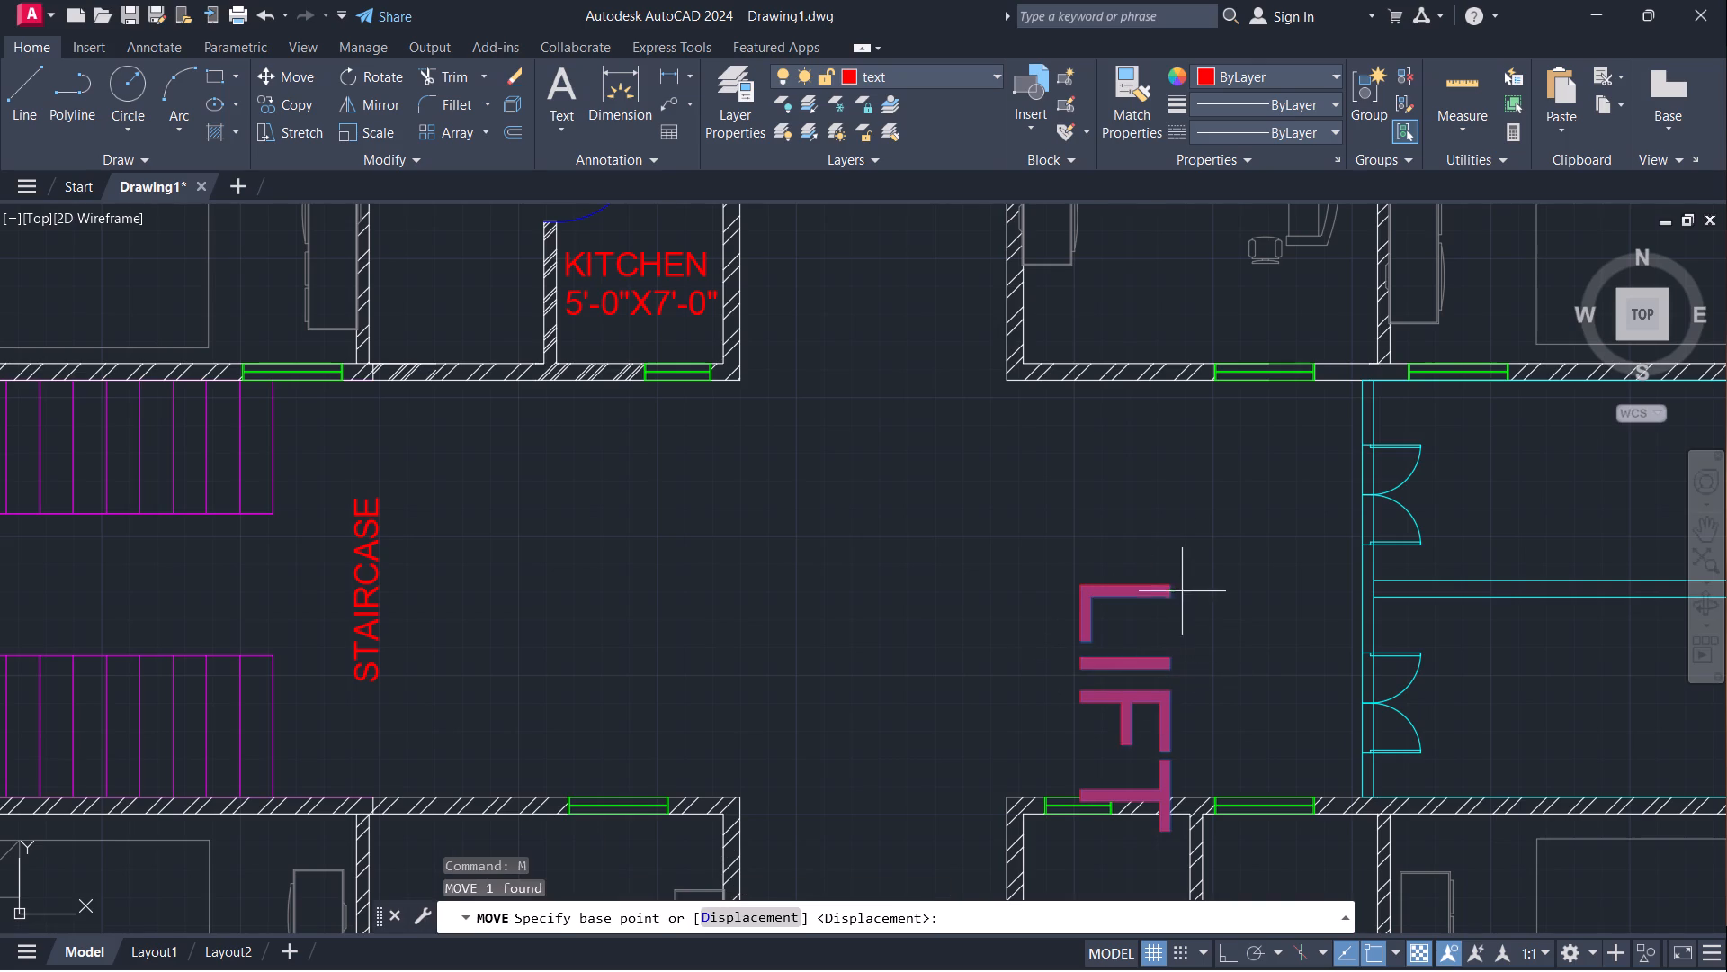
{"action": "left_click", "coordinate": [1173, 580]}
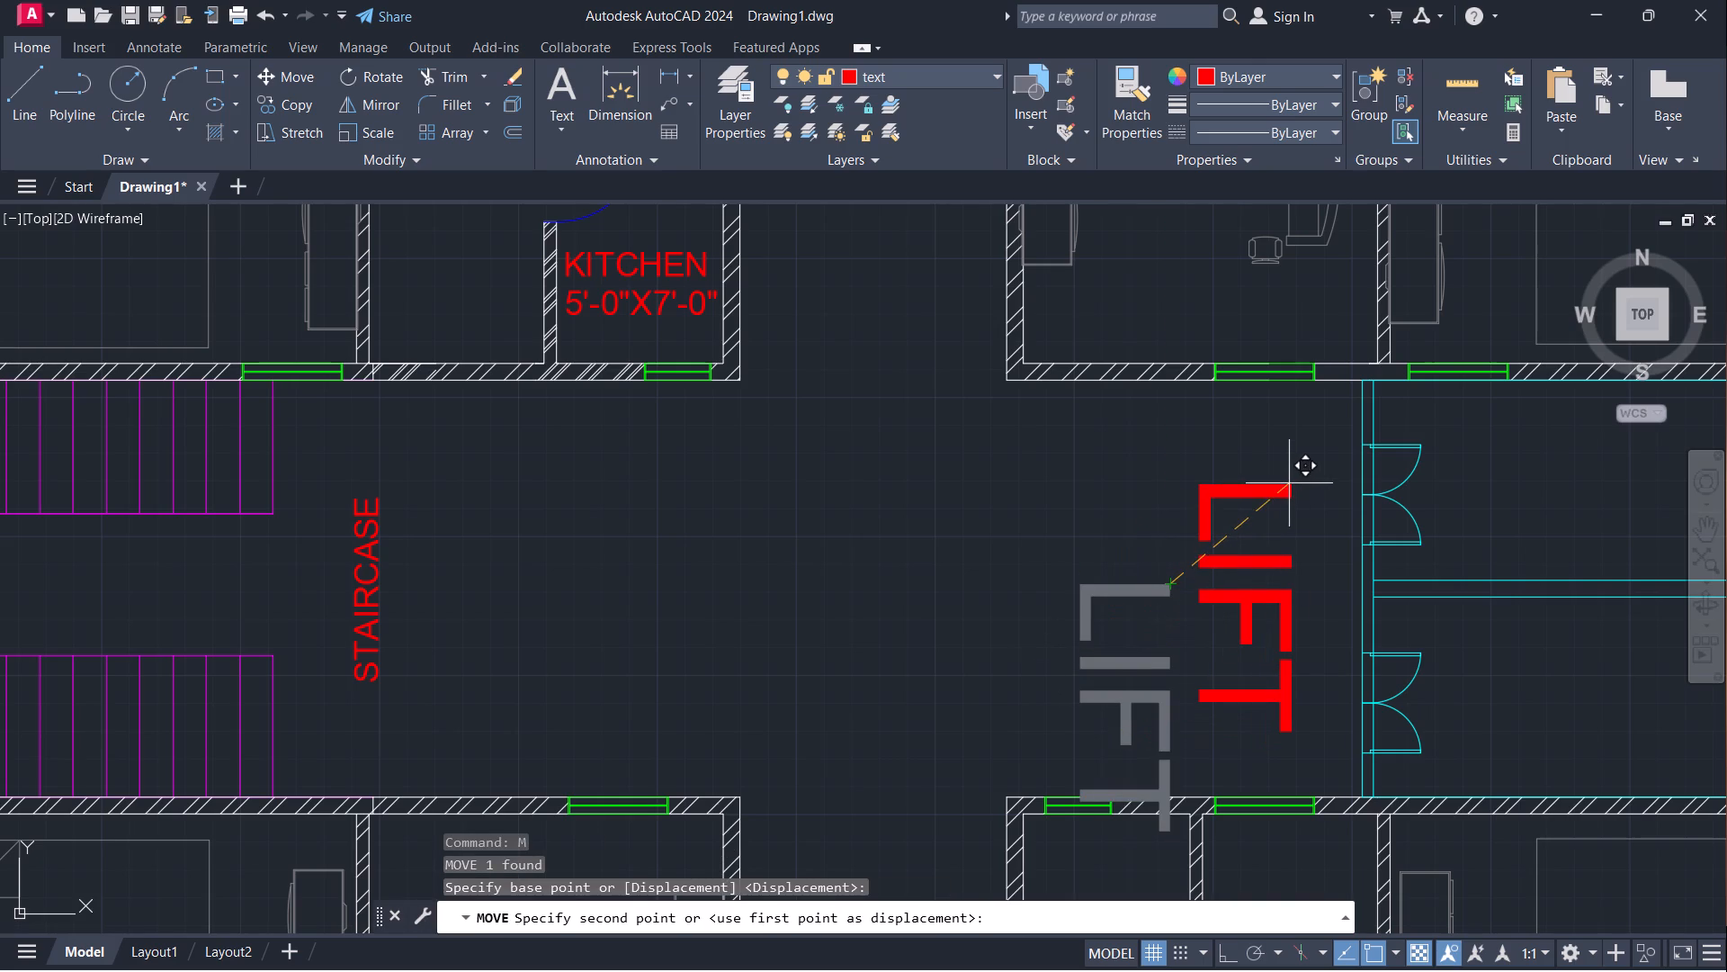
{"action": "left_click", "coordinate": [1289, 483]}
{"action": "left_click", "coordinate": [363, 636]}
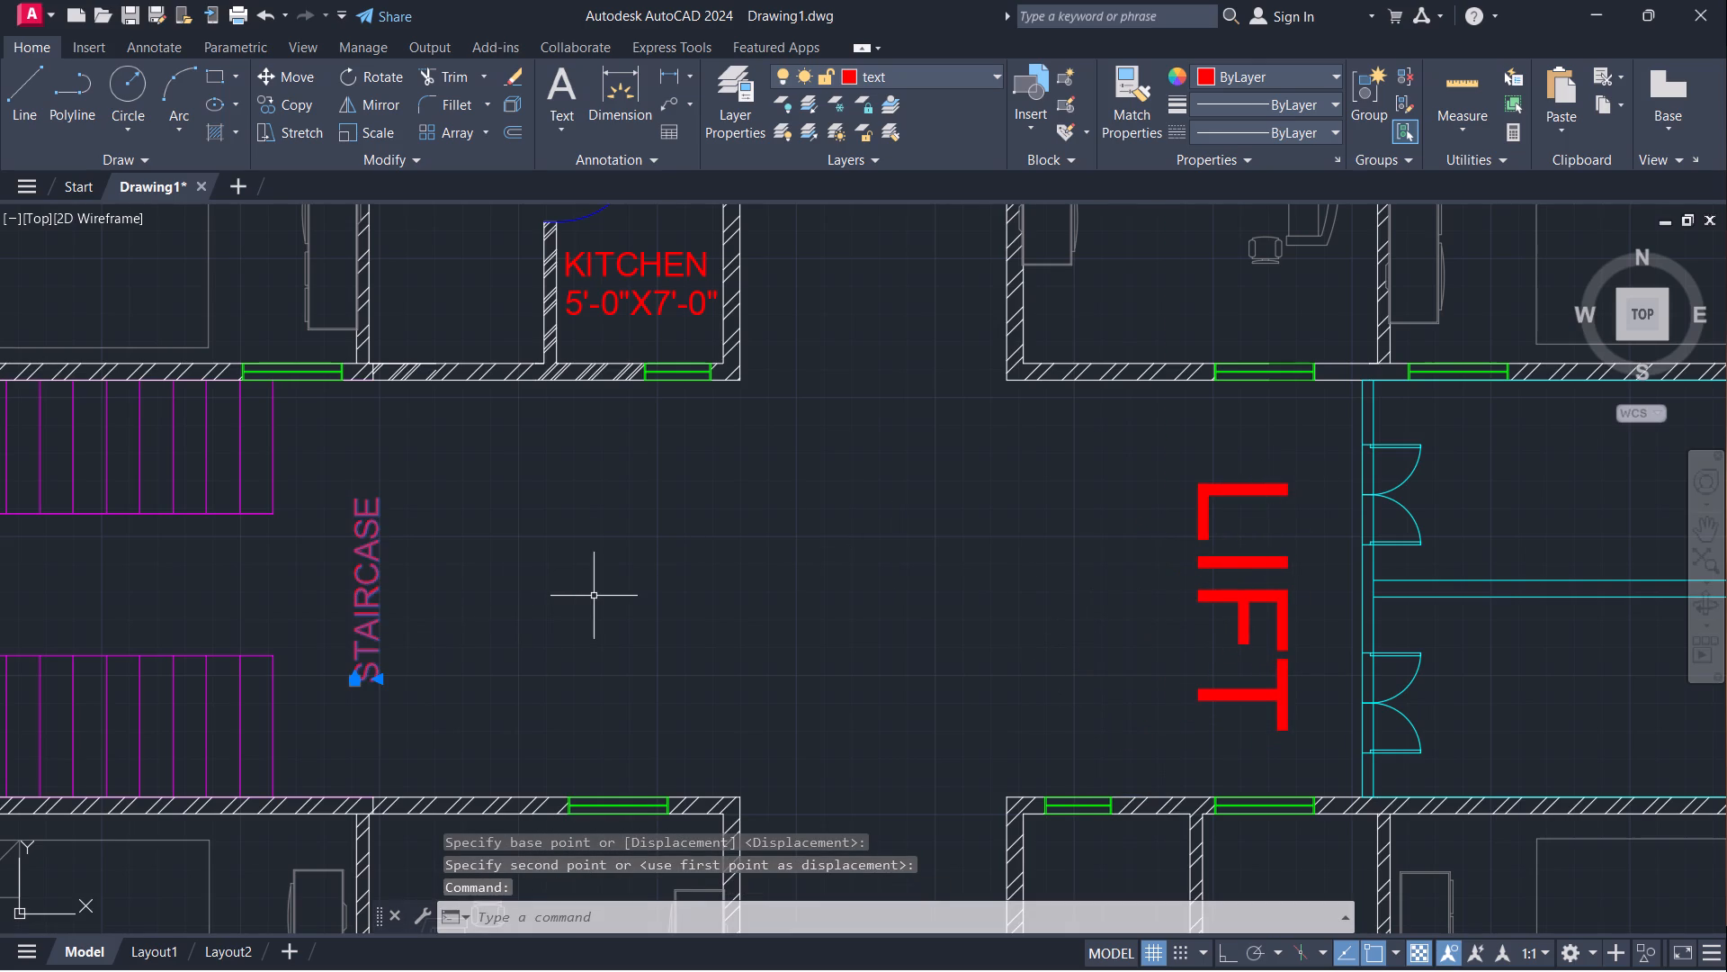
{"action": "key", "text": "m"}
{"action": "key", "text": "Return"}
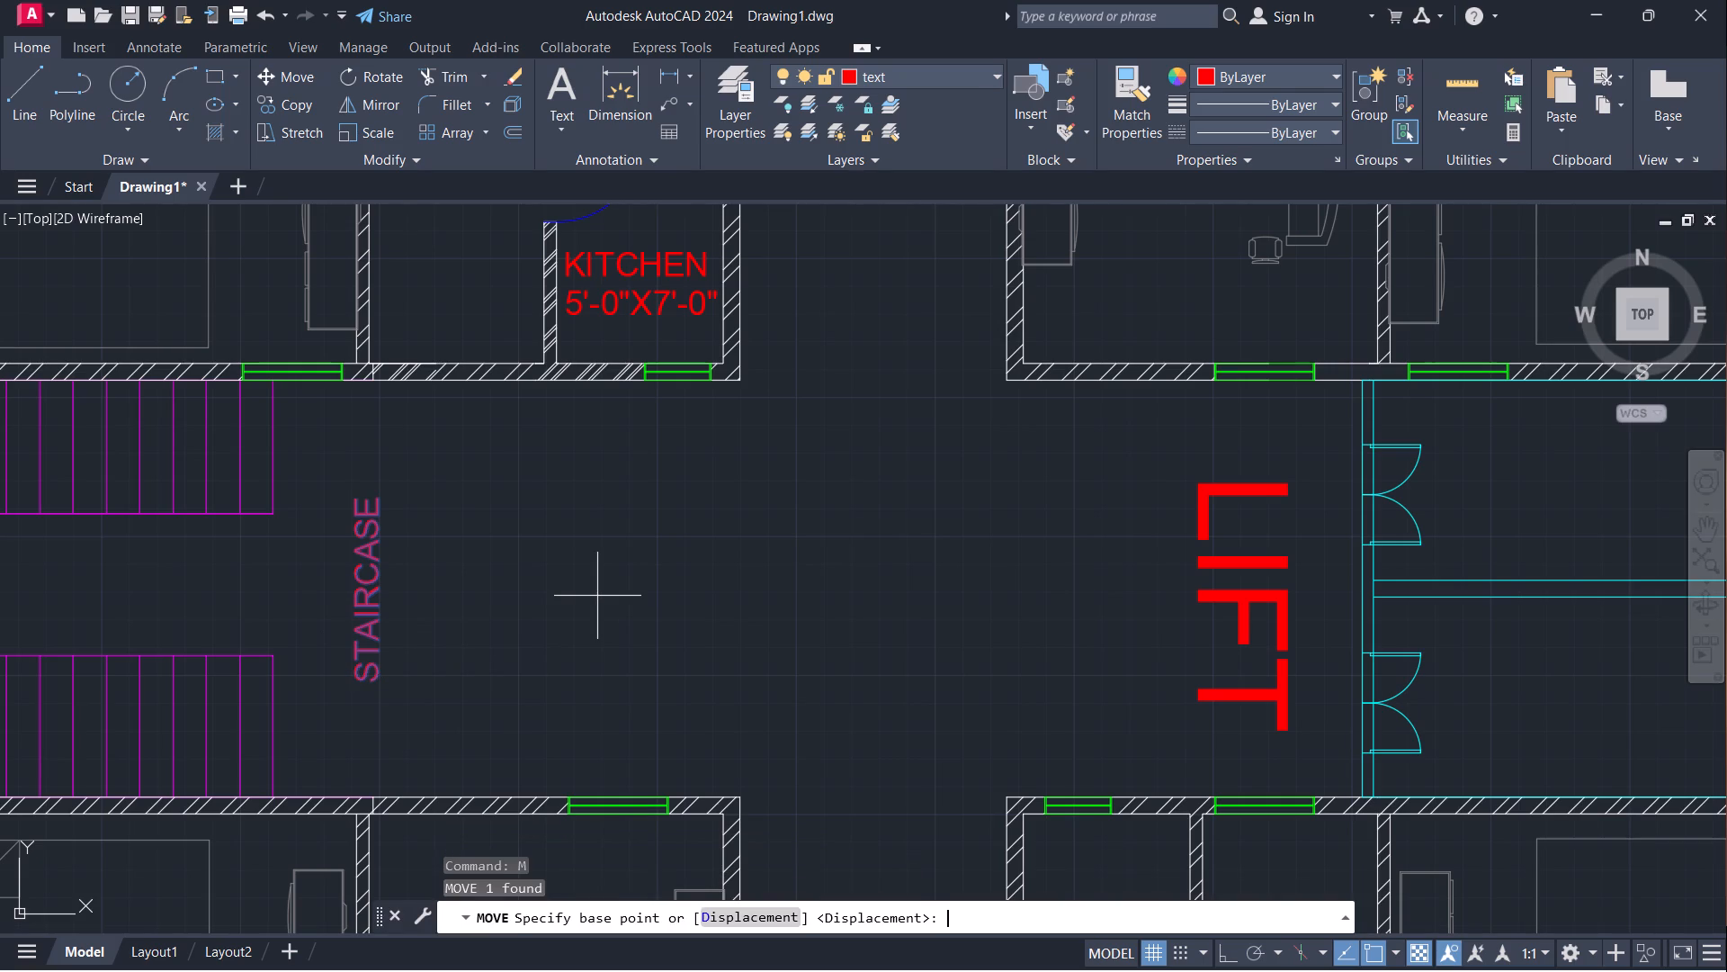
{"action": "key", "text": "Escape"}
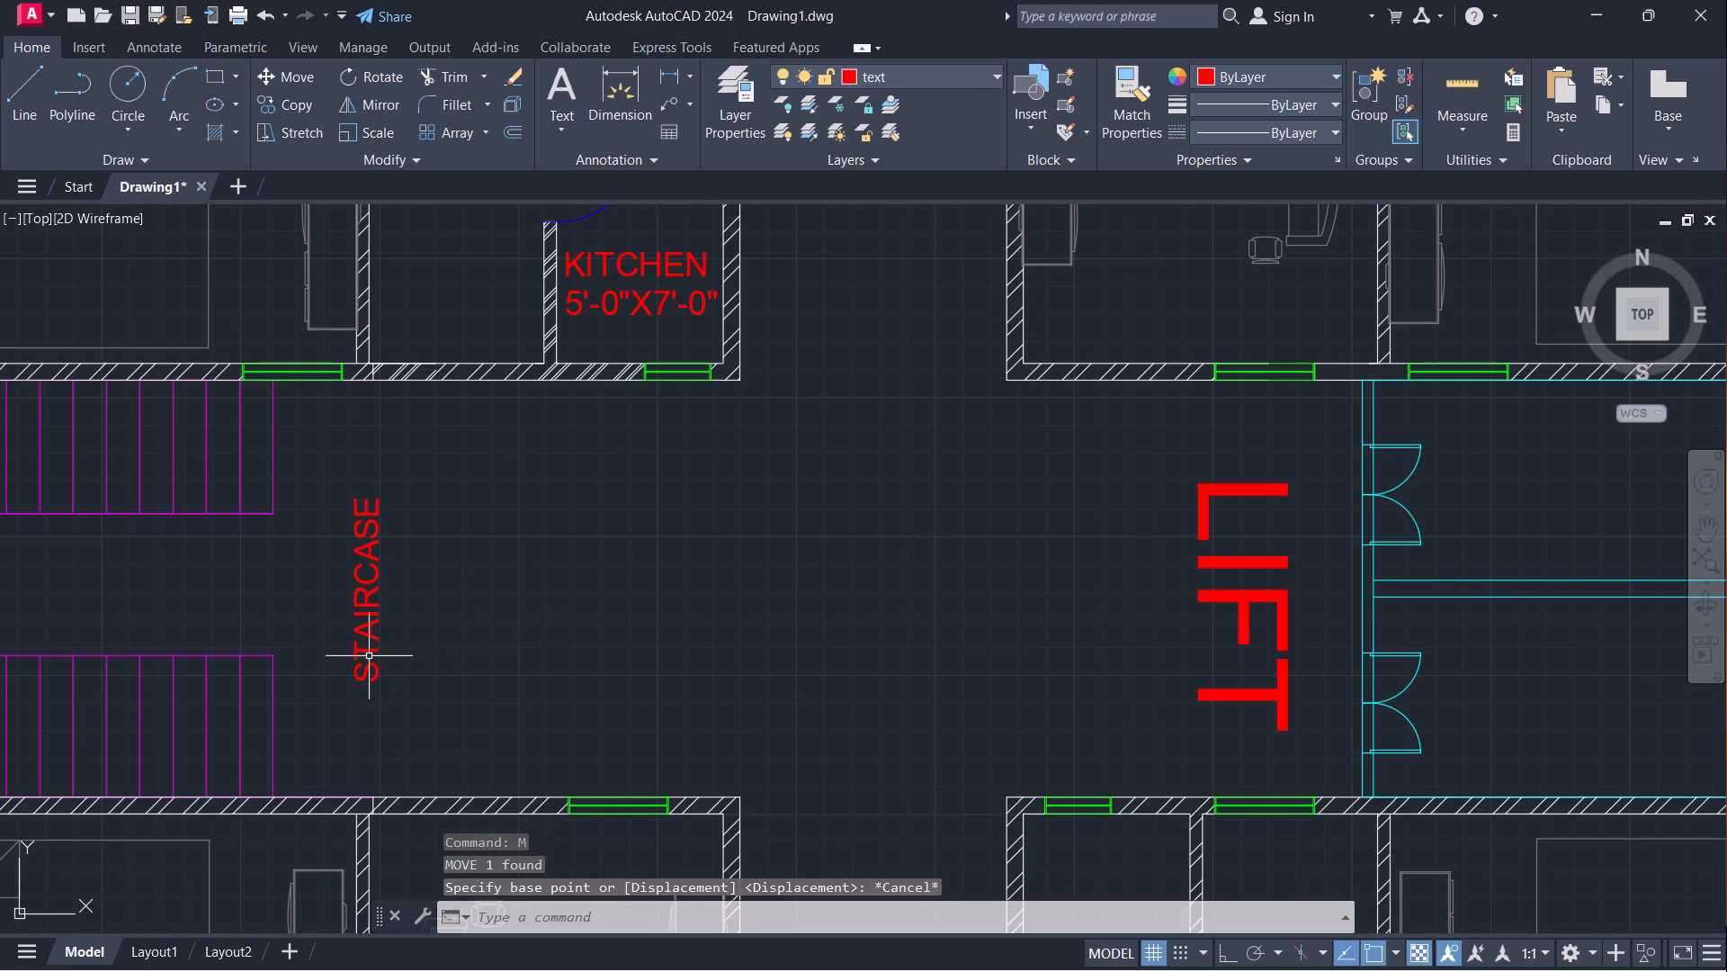
Scale up the STAIRCASE label from its text corner to roughly one and a half times its size, using a freehand scale factor.
{"action": "left_click", "coordinate": [376, 622]}
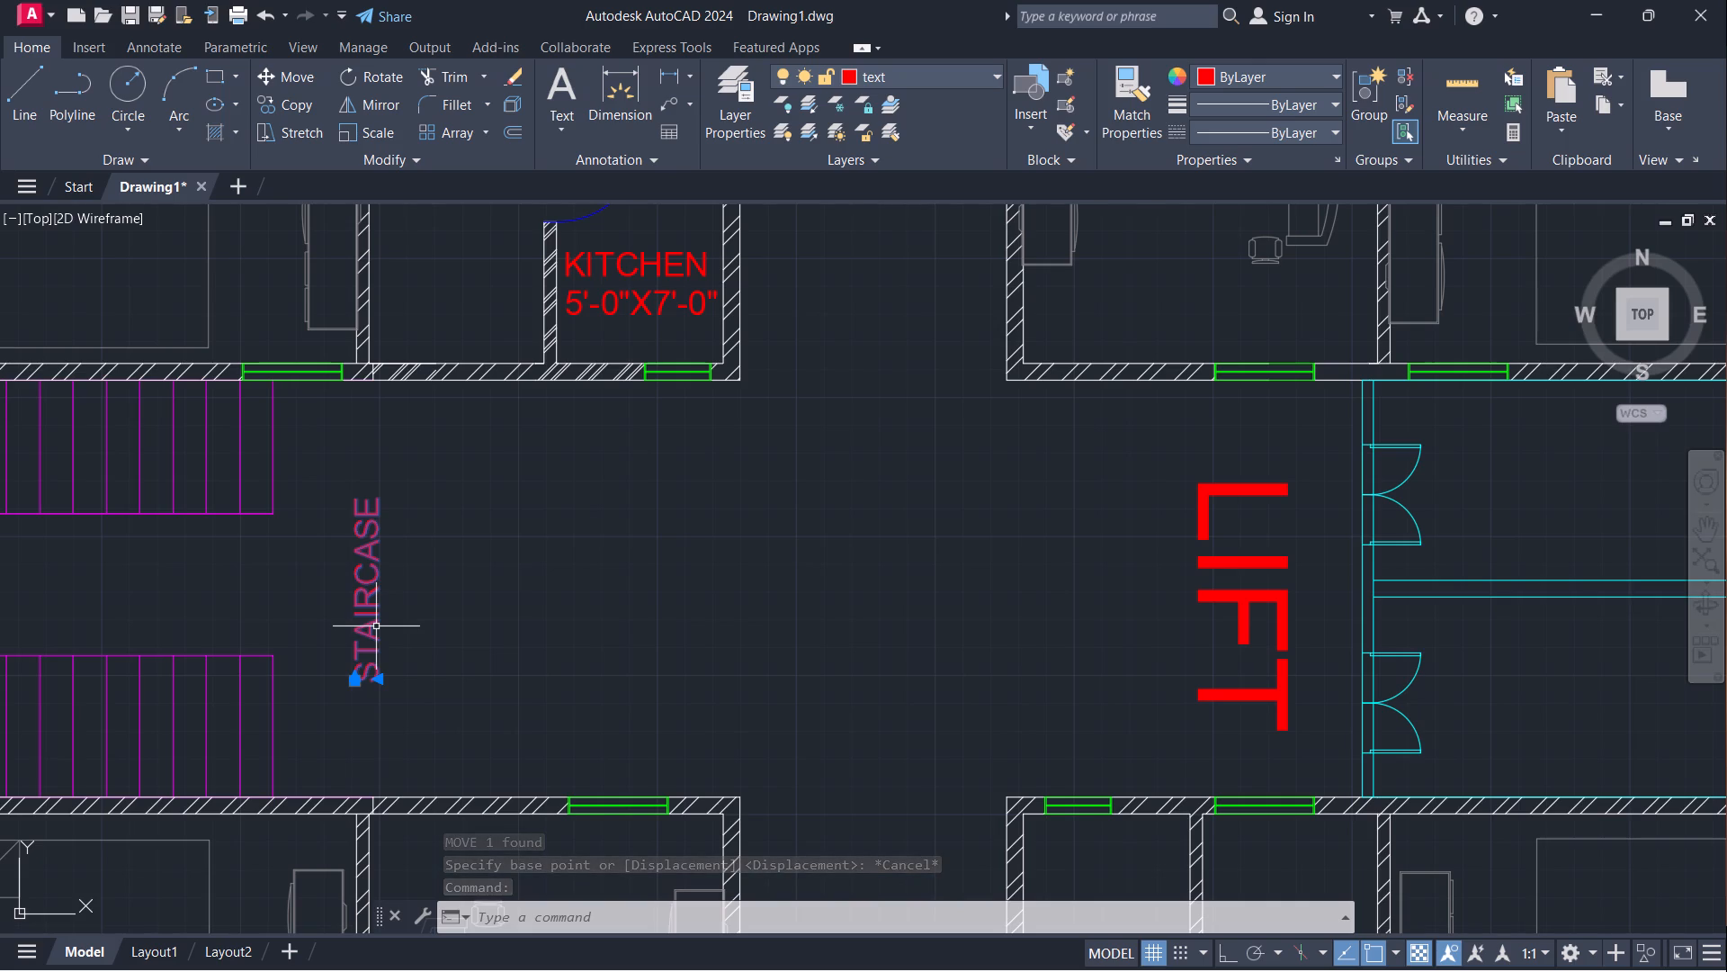
{"action": "type", "text": "SC"}
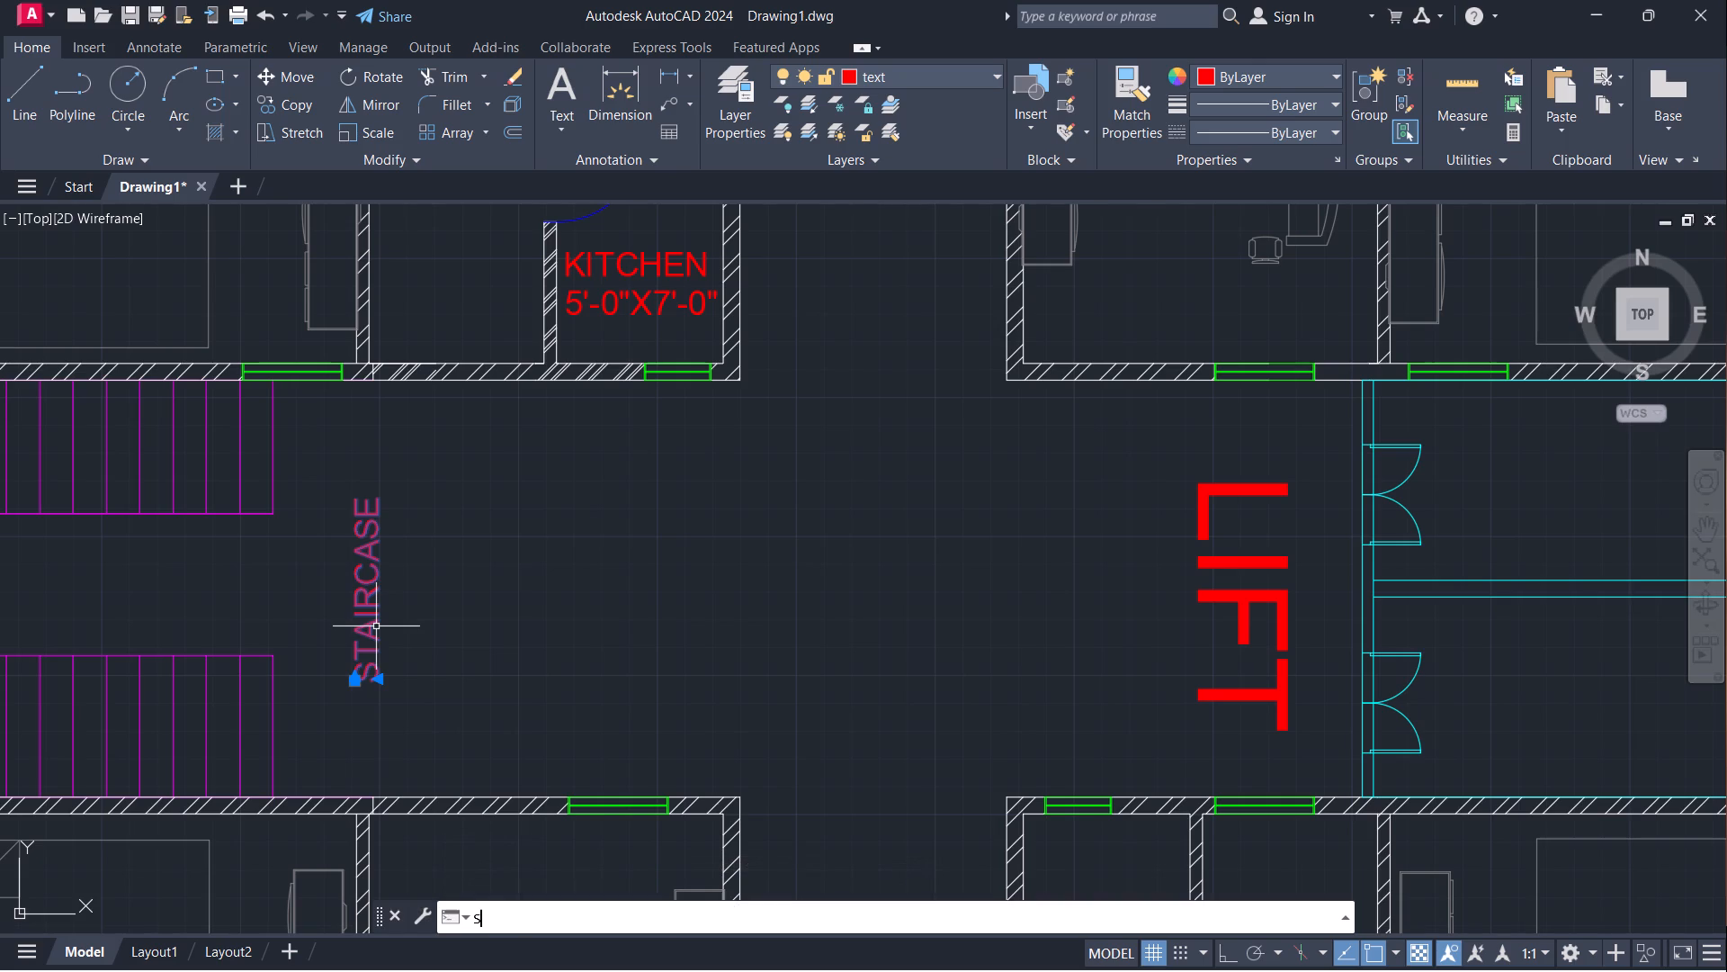
{"action": "key", "text": "Return"}
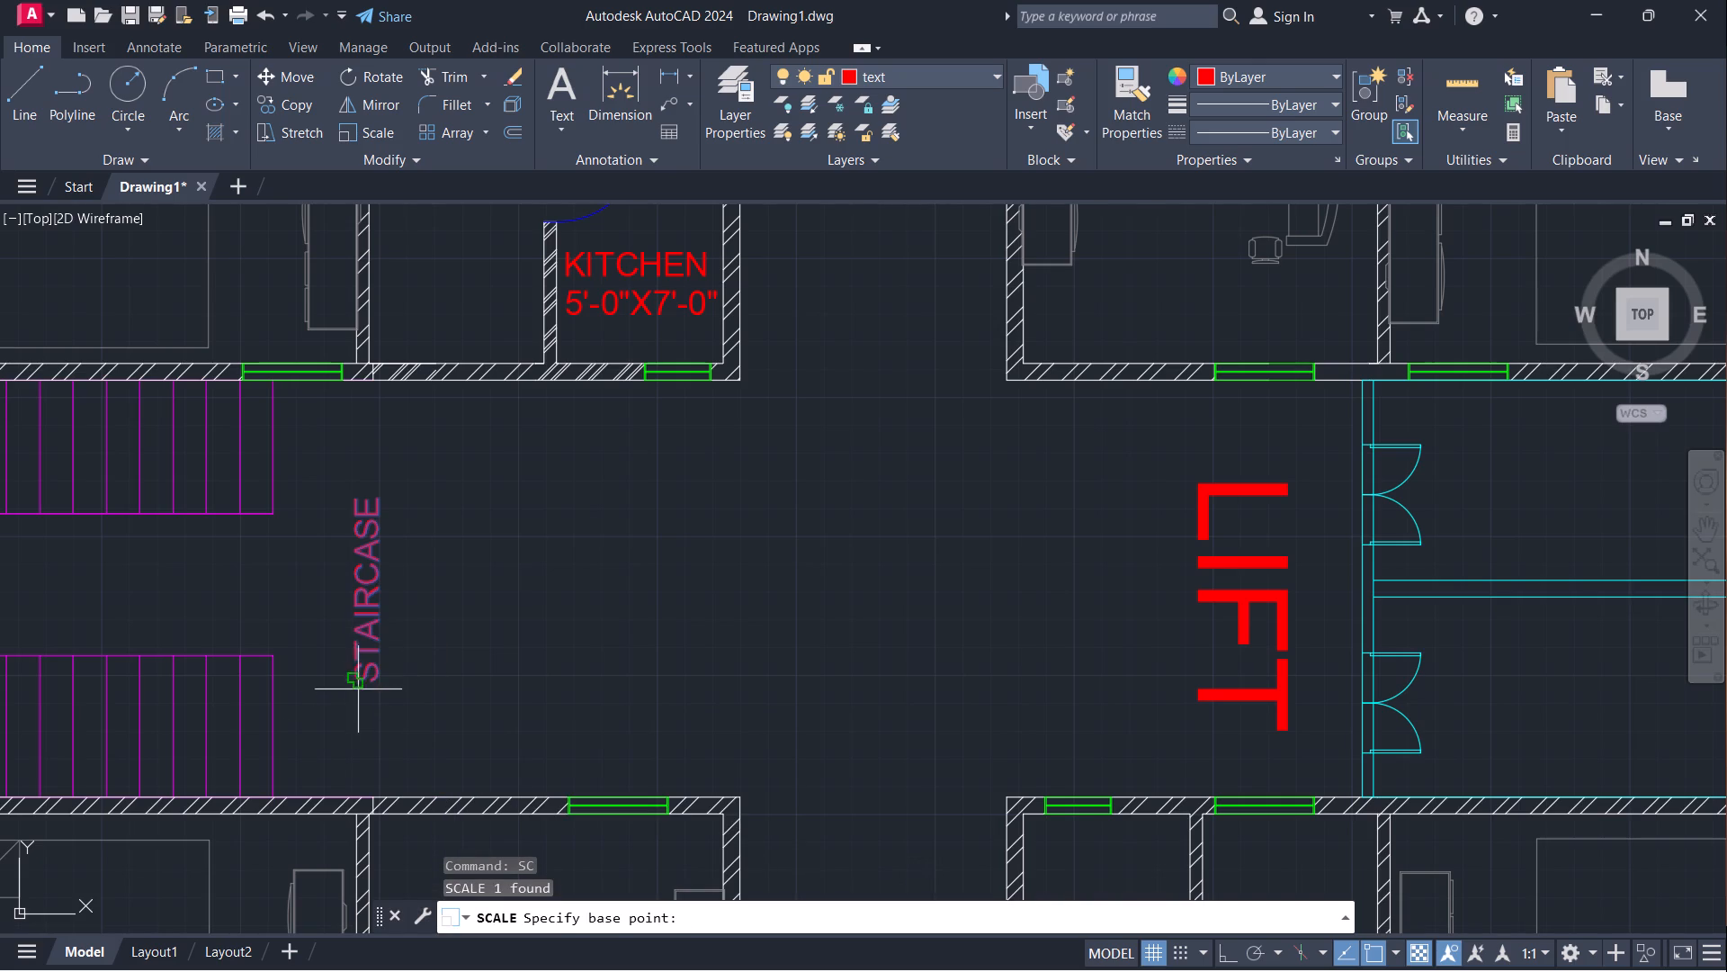
{"action": "left_click", "coordinate": [354, 681]}
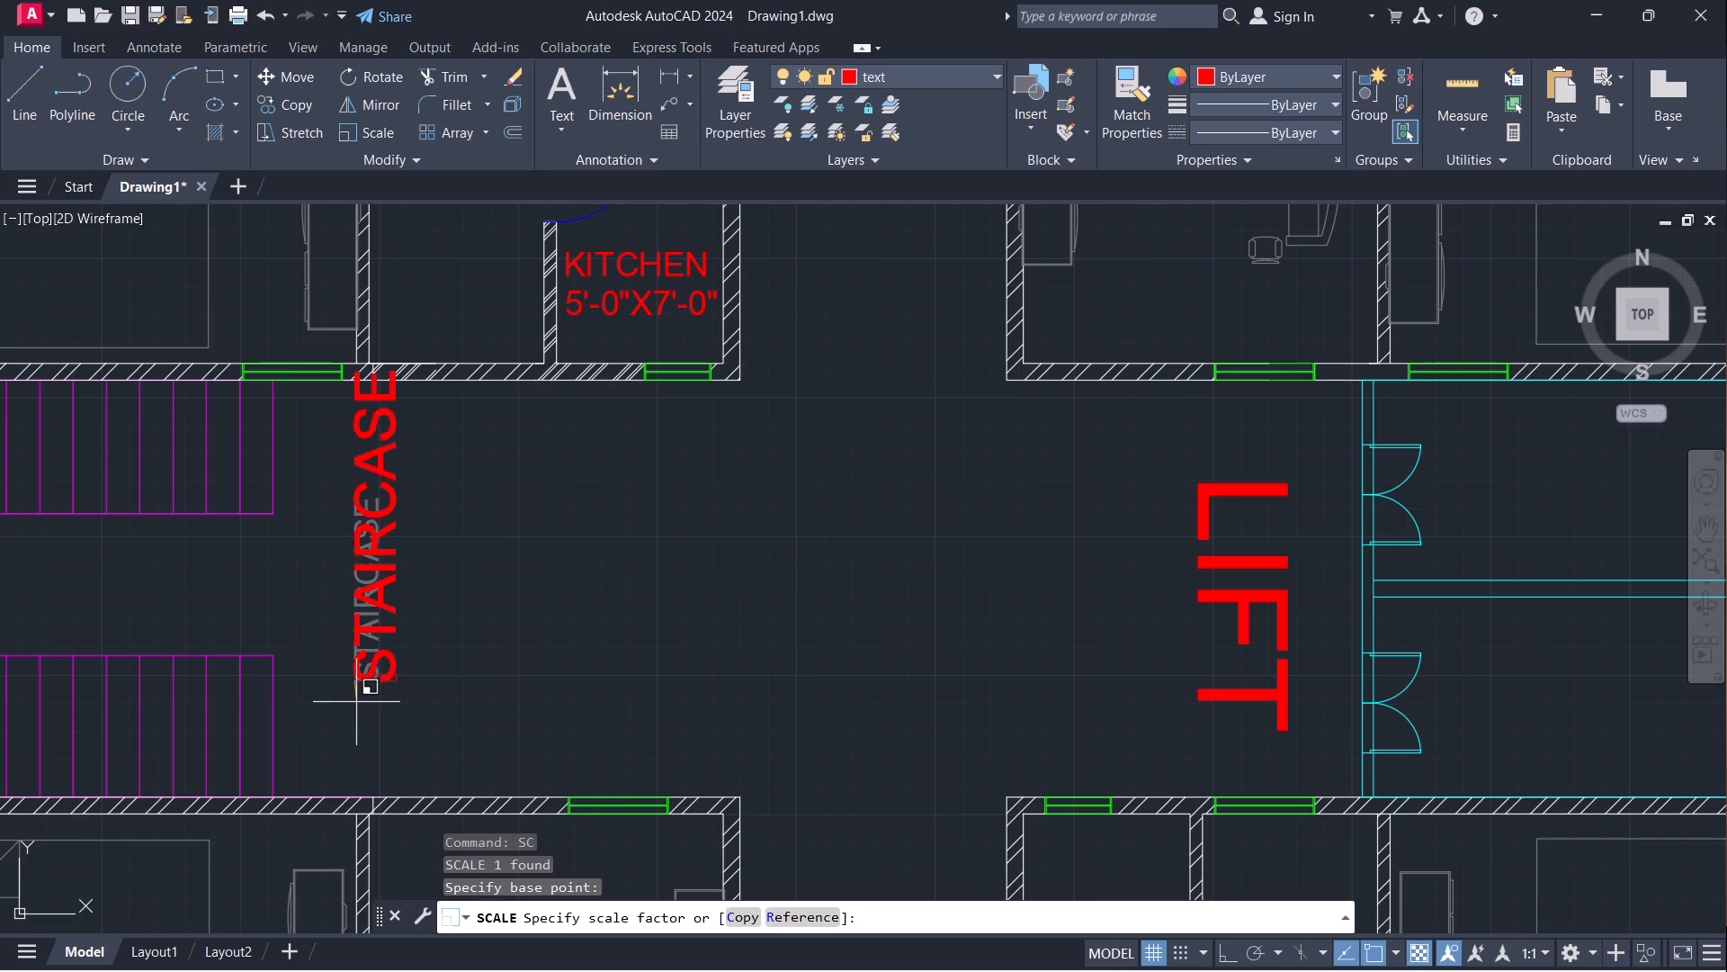
{"action": "left_click", "coordinate": [356, 702]}
Move the enlarged STAIRCASE label down and slightly toward the stairs so it sits centred between the two corridor walls.
{"action": "left_click", "coordinate": [365, 673]}
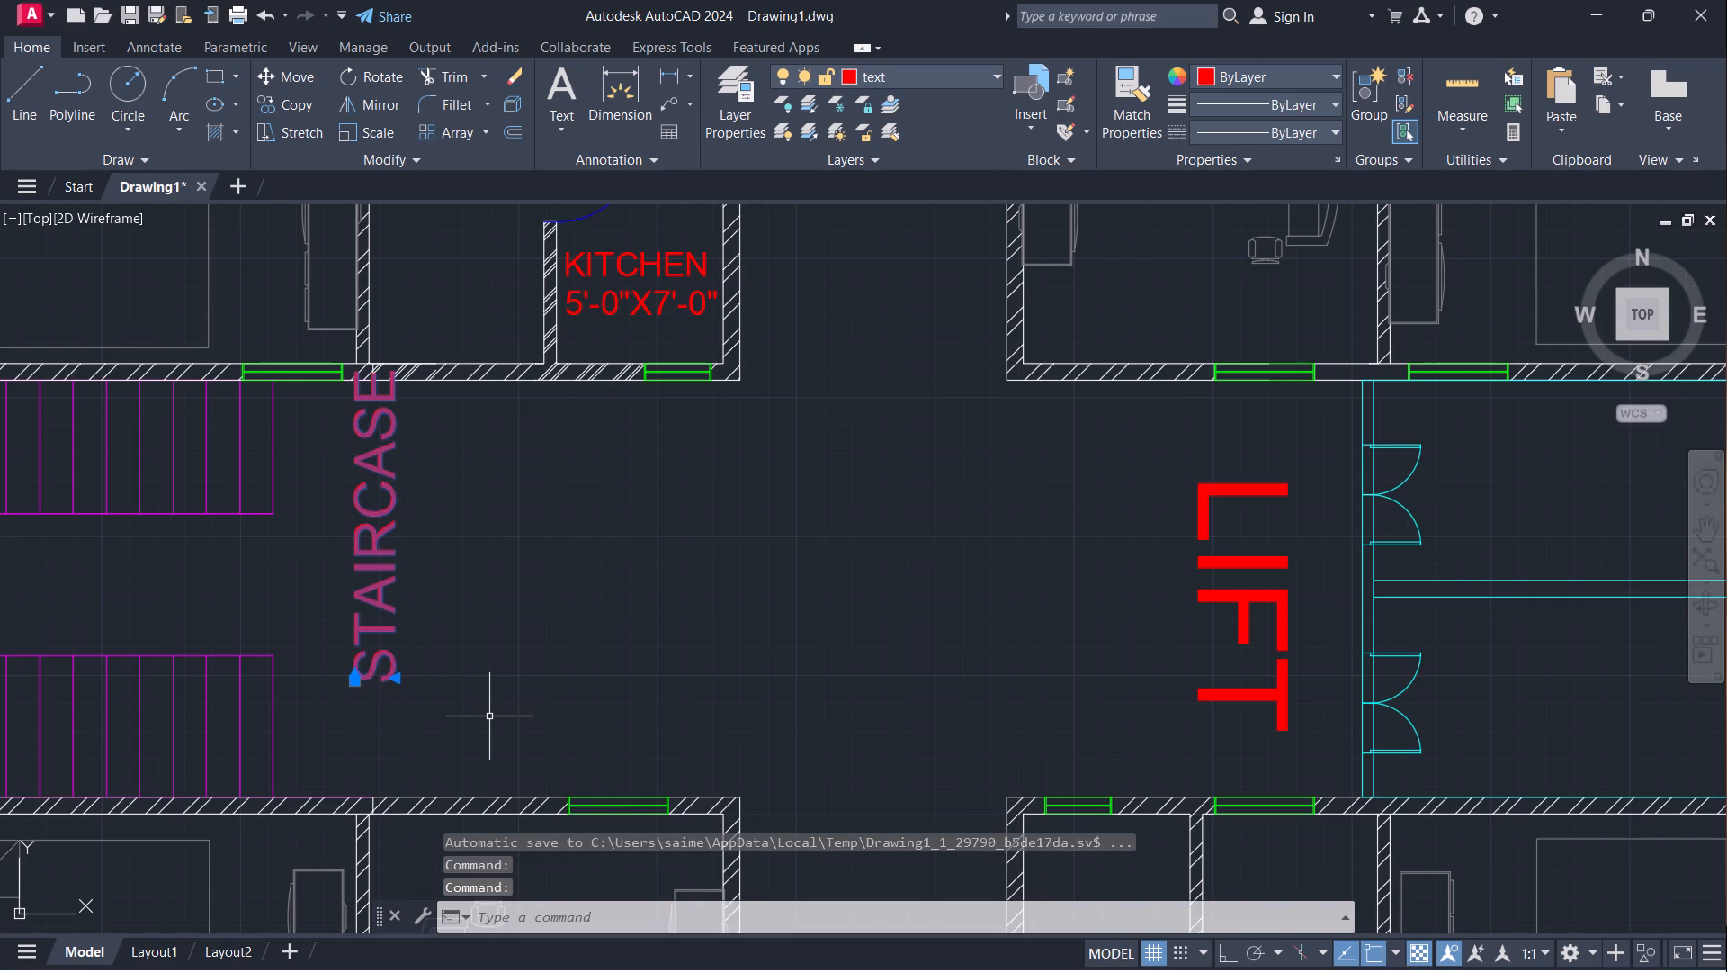
{"action": "key", "text": "m"}
{"action": "key", "text": "Return"}
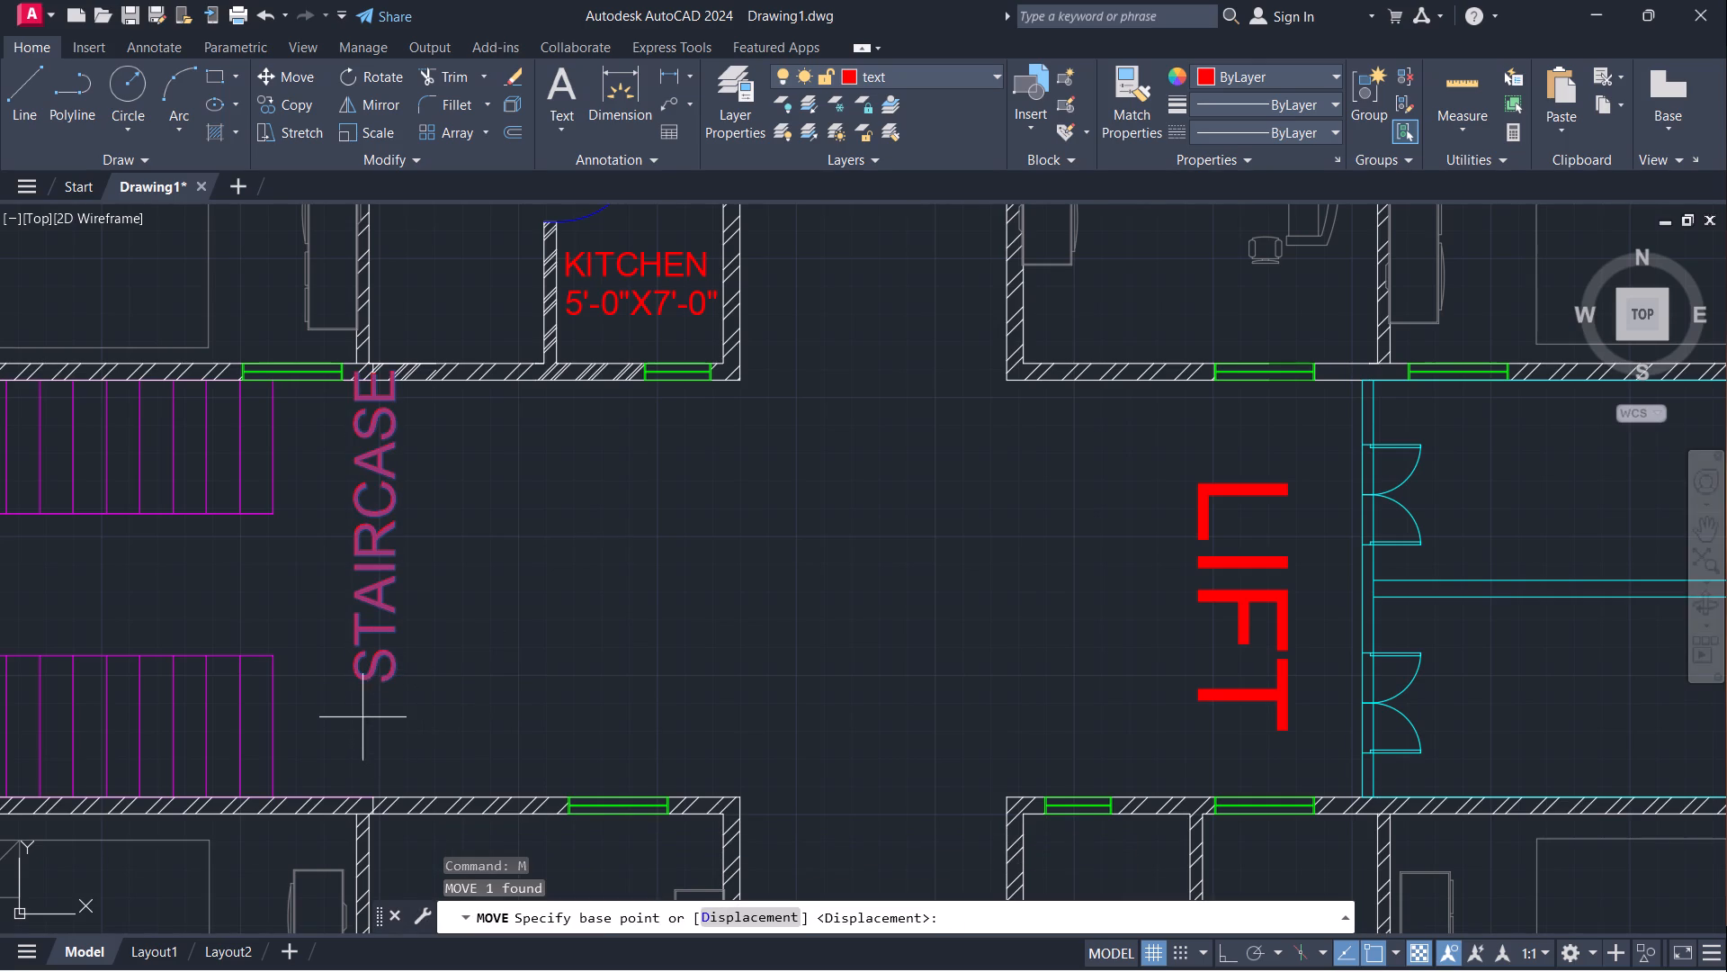
{"action": "left_click", "coordinate": [356, 676]}
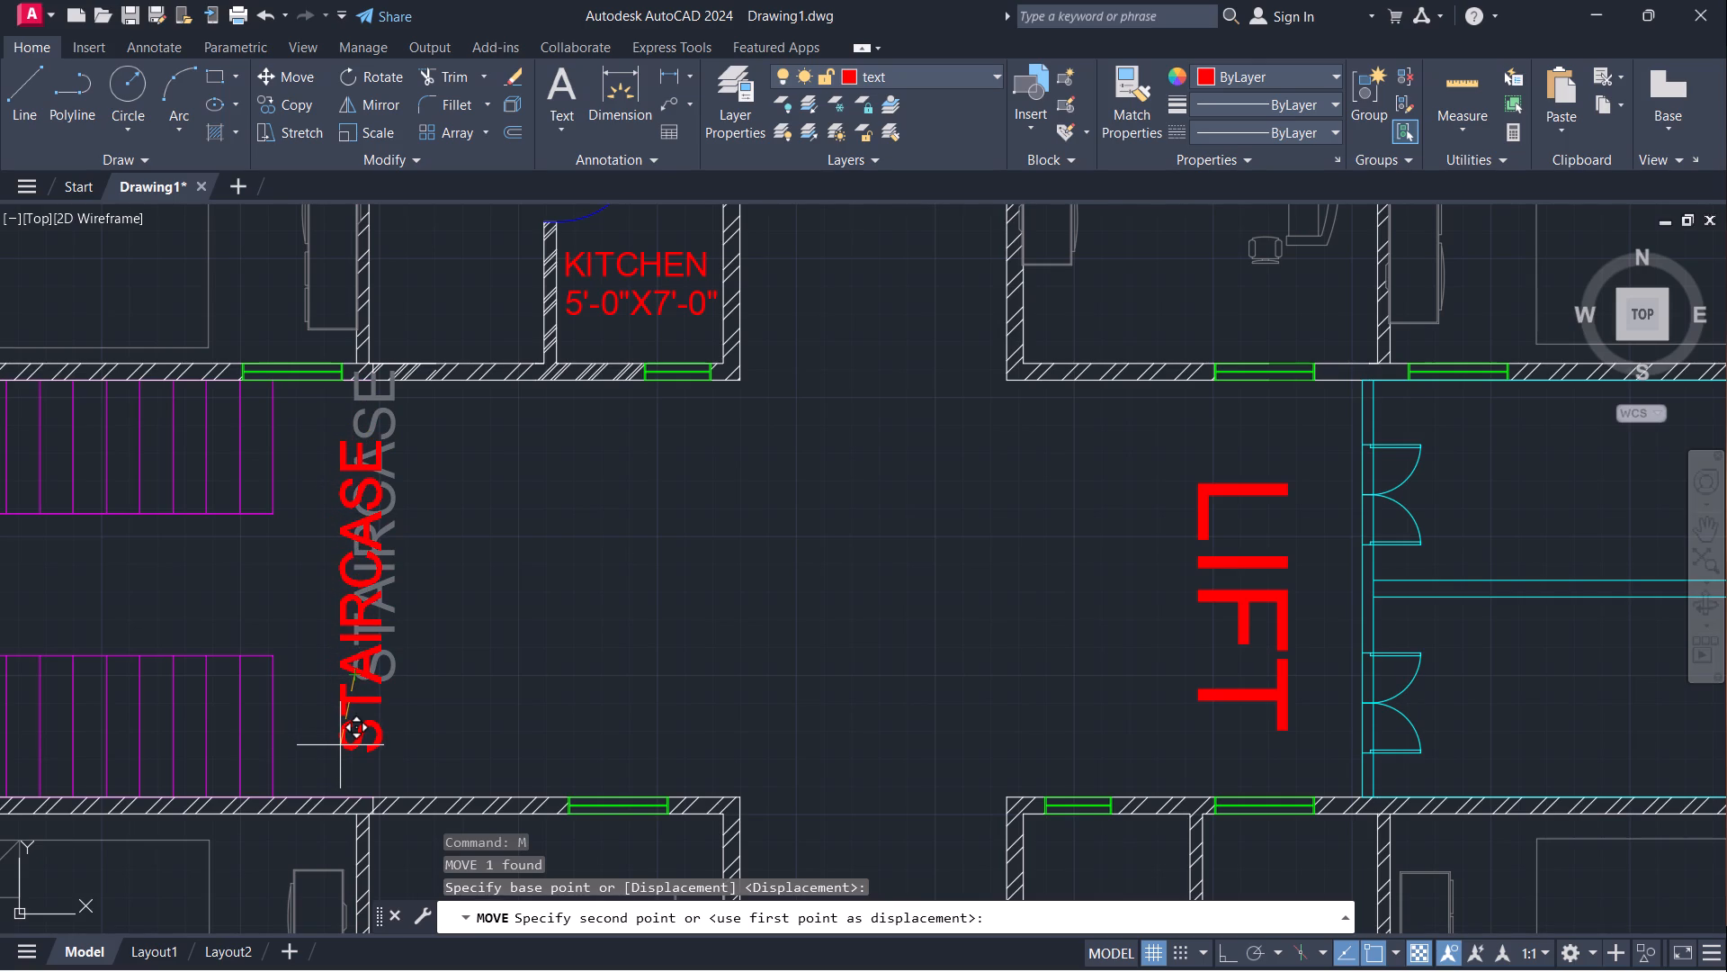
{"action": "left_click", "coordinate": [340, 745]}
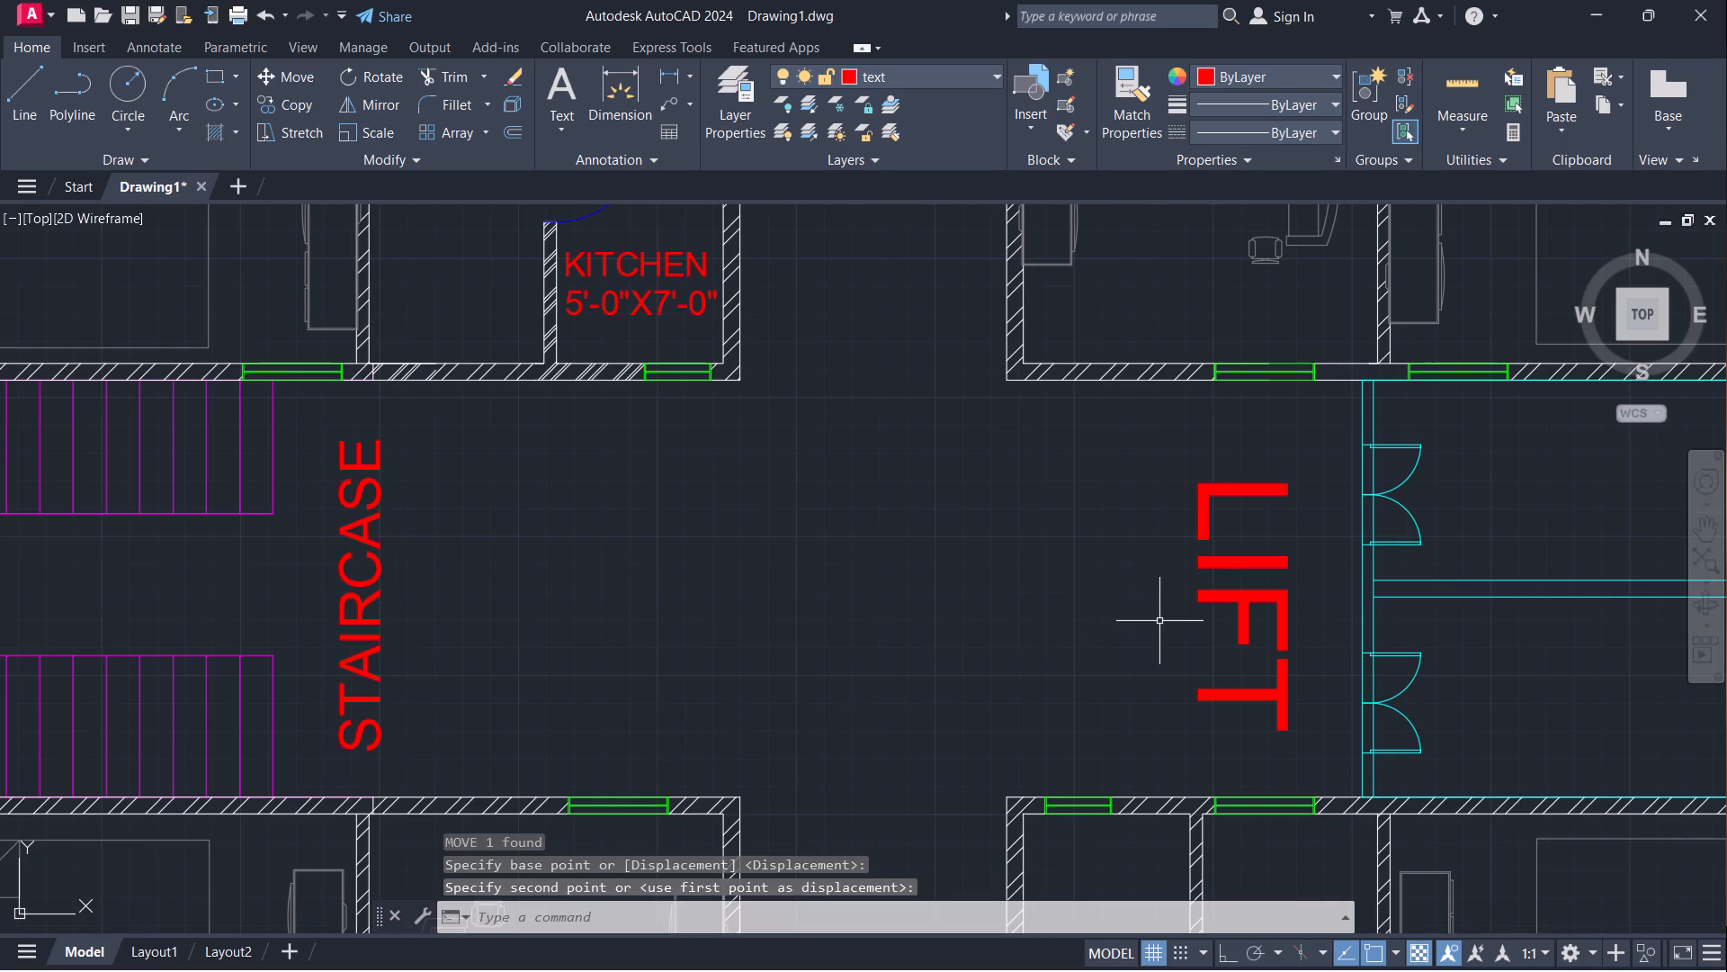
Scale down the LIFT label slightly from its text corner, using a freehand scale factor.
{"action": "scroll", "coordinate": [1062, 654], "scroll_direction": "down", "scroll_amount": 3}
{"action": "middle_click_drag", "start_coordinate": [1057, 637], "coordinate": [1007, 508]}
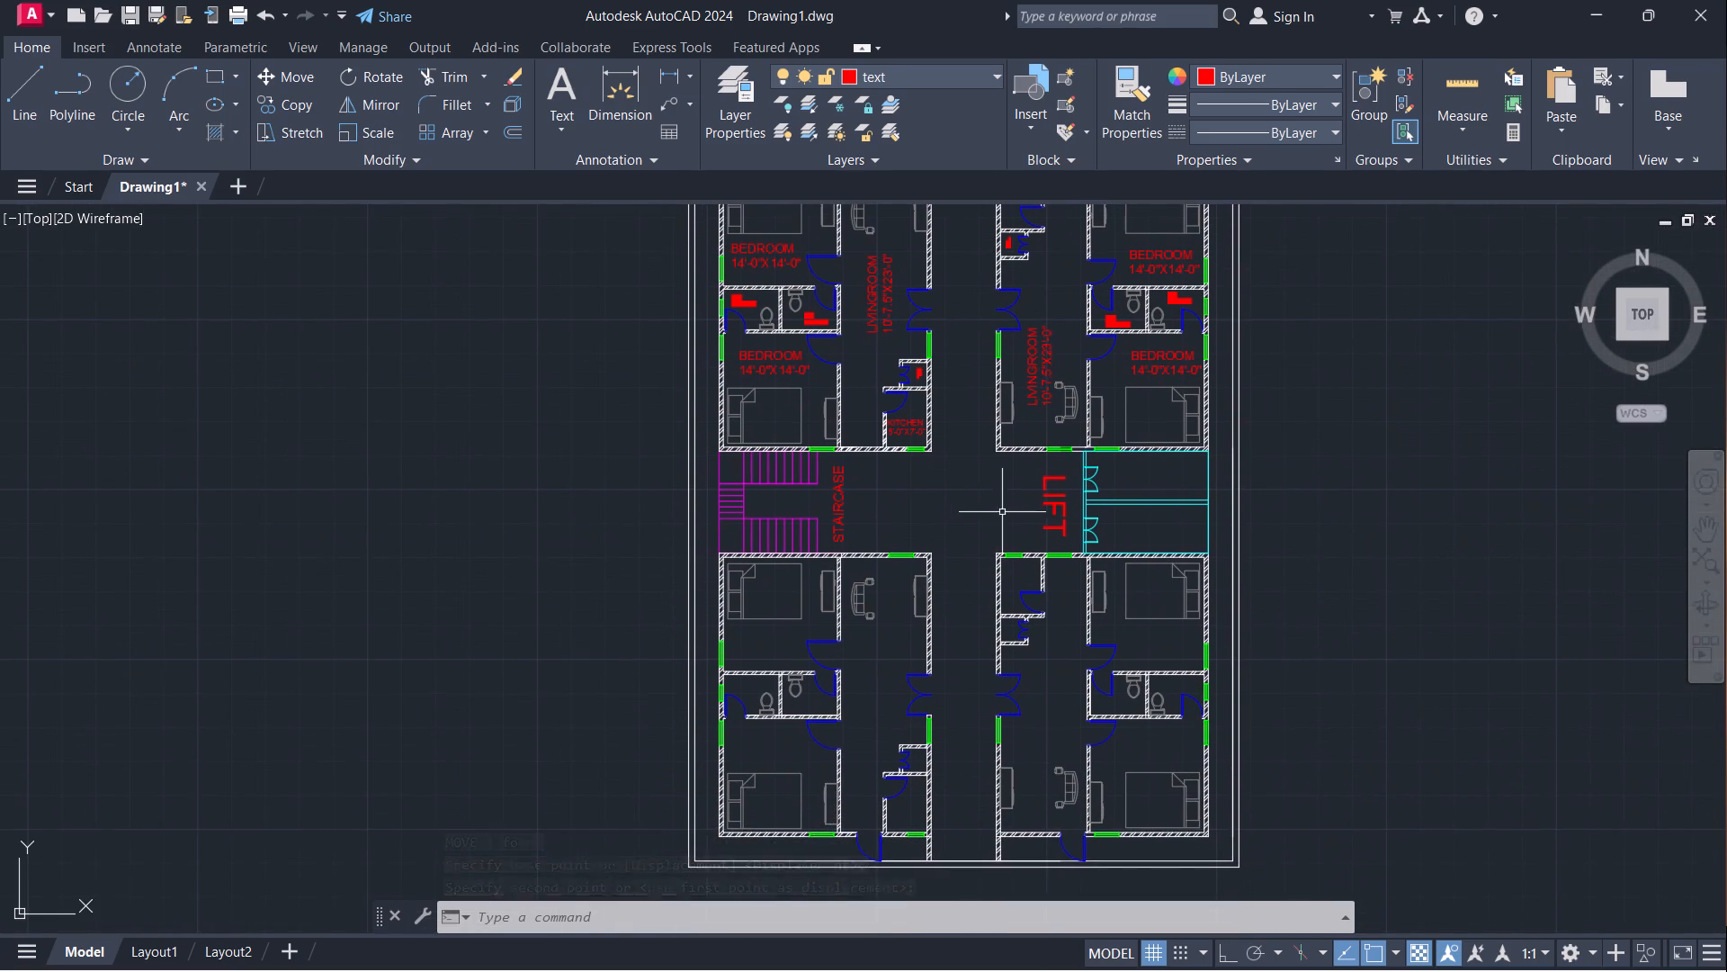
{"action": "left_click", "coordinate": [1049, 481]}
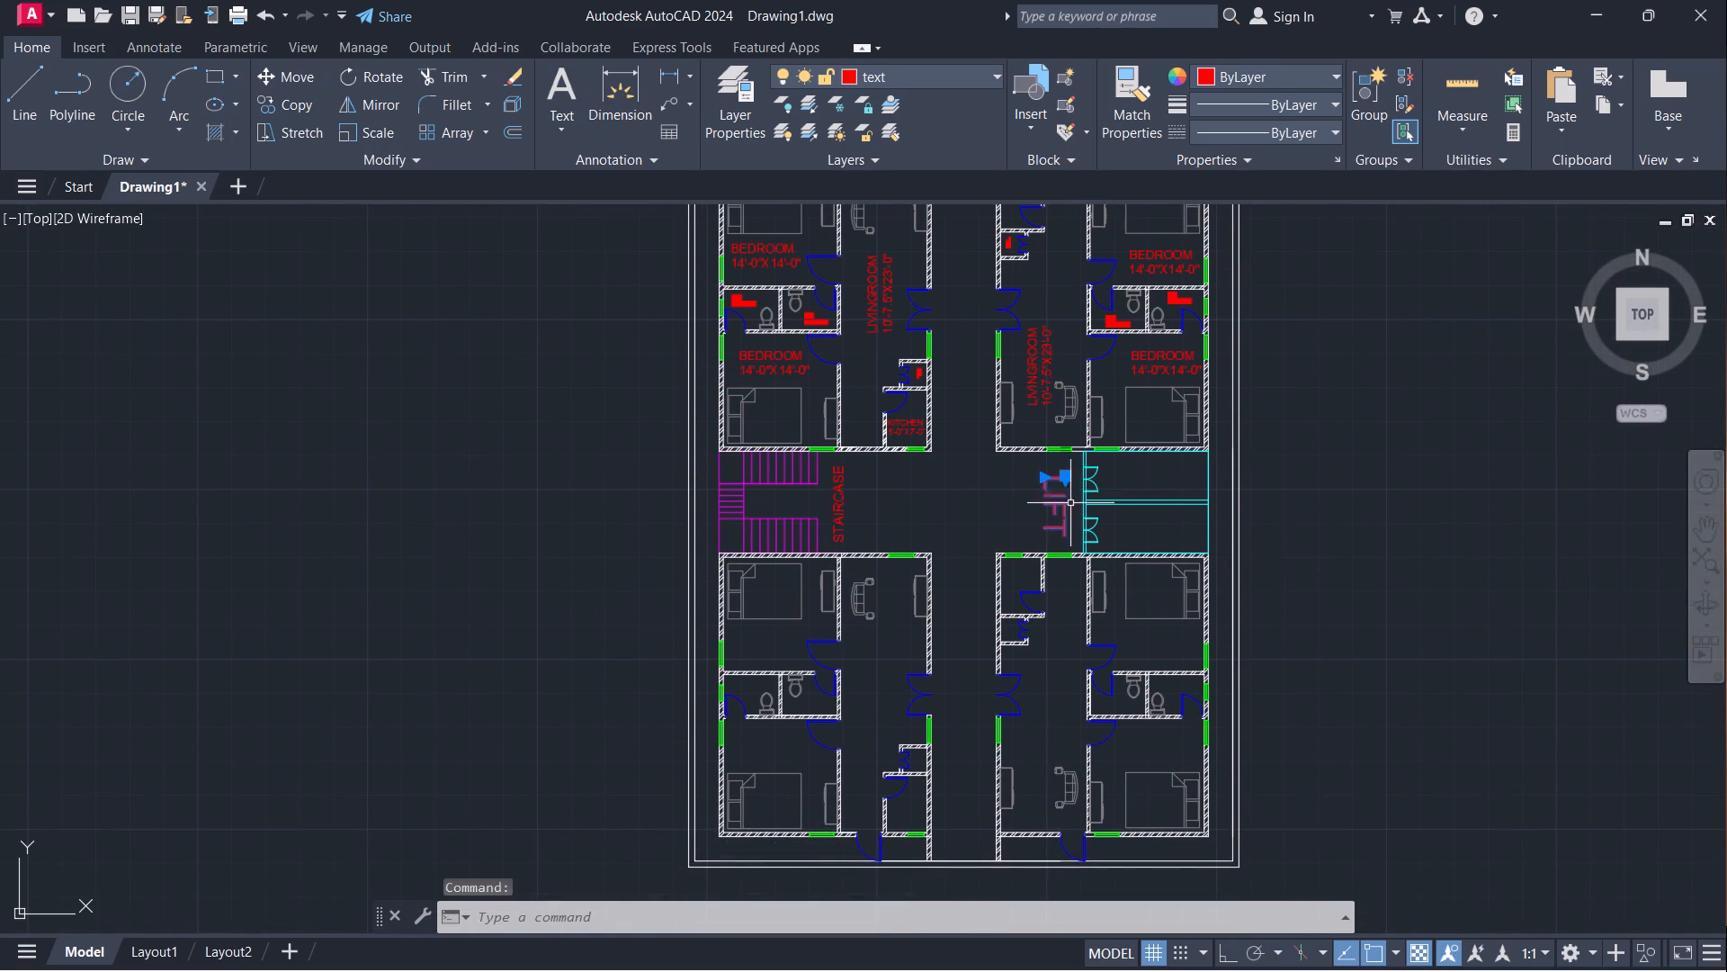
{"action": "type", "text": "SC"}
{"action": "key", "text": "Return"}
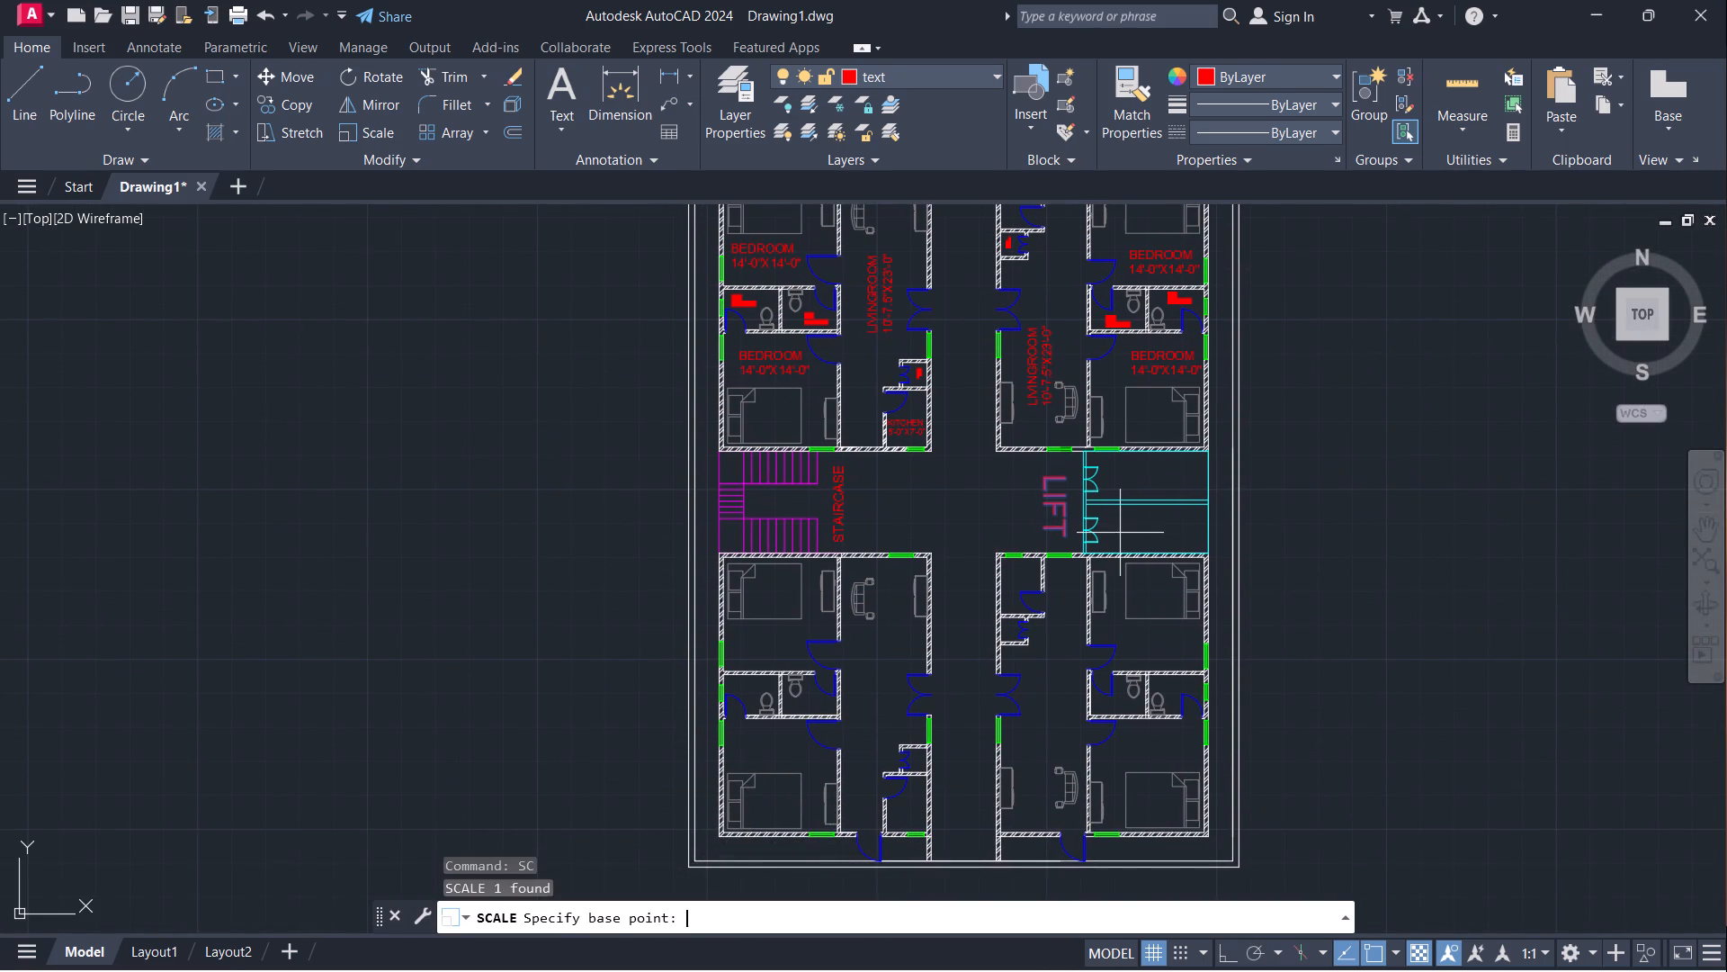
{"action": "scroll", "coordinate": [1047, 454], "scroll_direction": "up", "scroll_amount": 4}
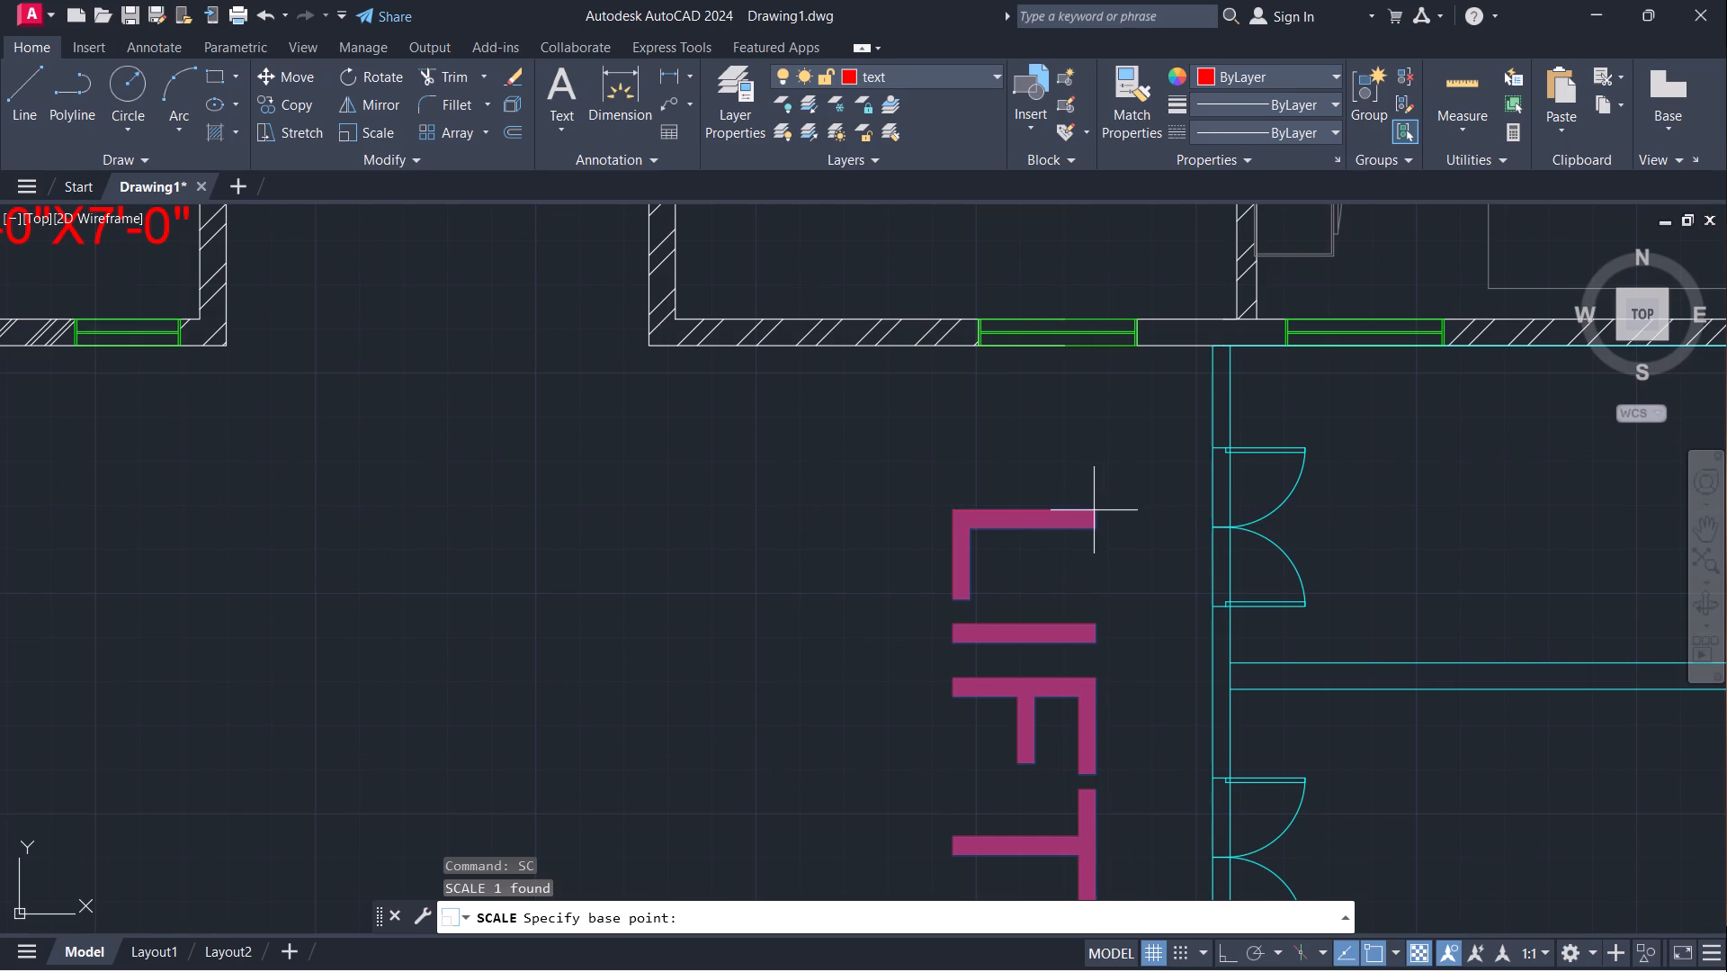
{"action": "left_click", "coordinate": [1094, 510]}
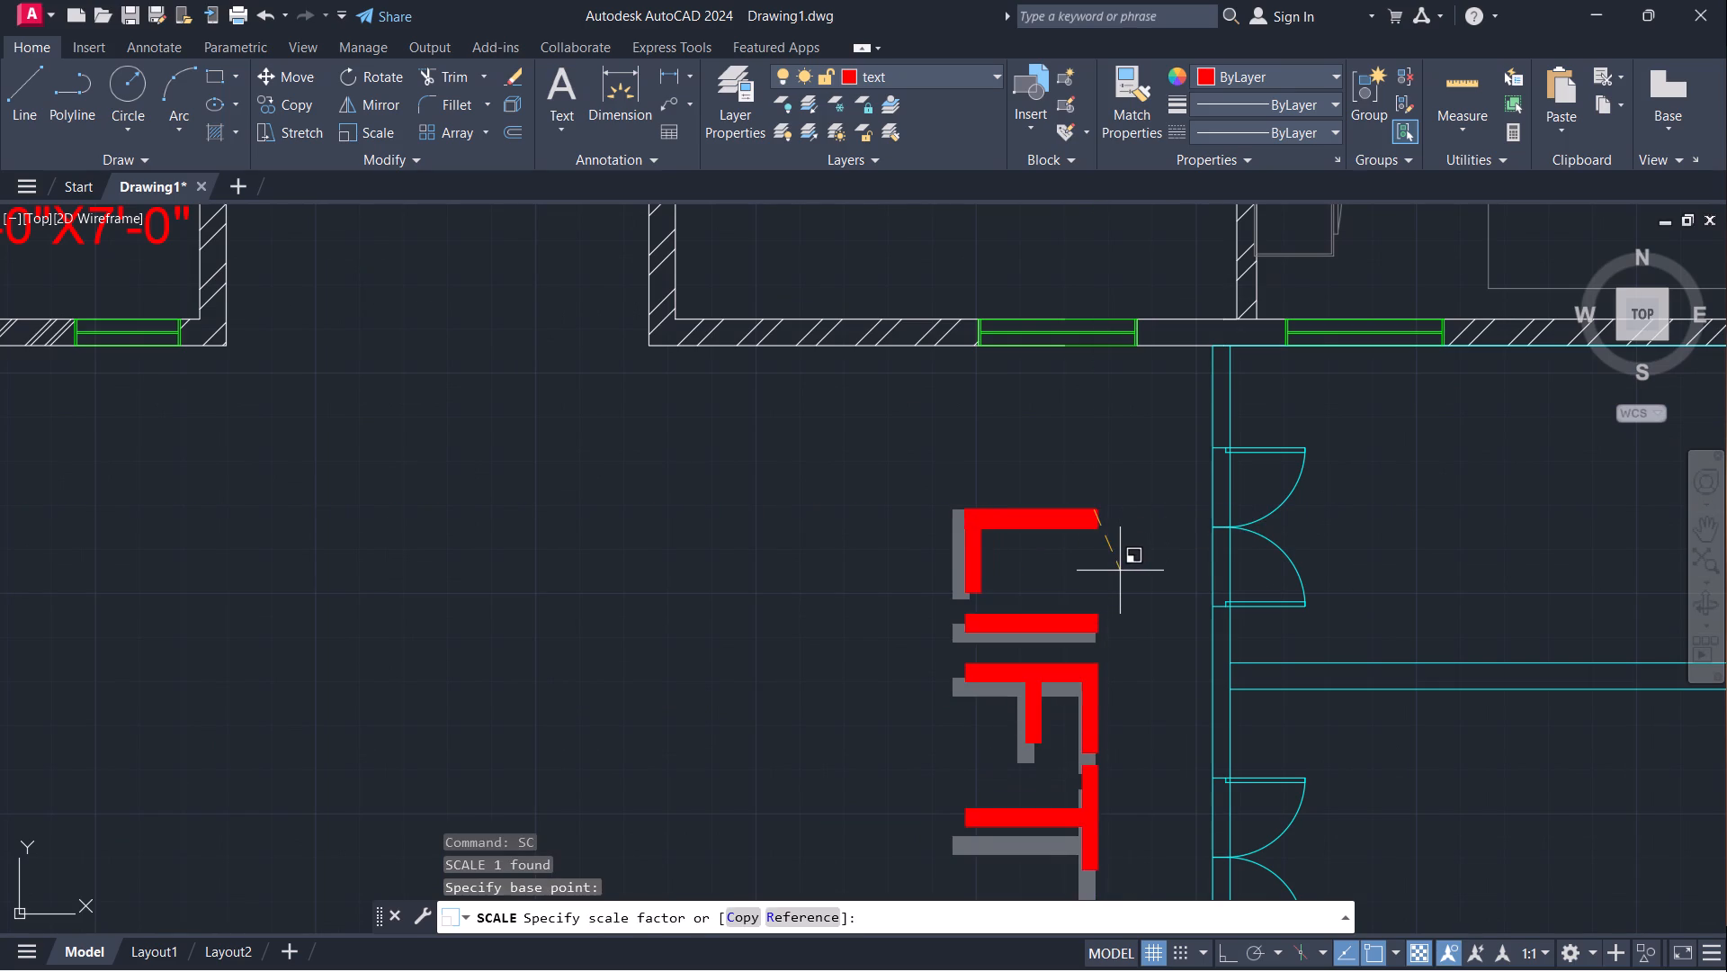
{"action": "left_click", "coordinate": [1119, 571]}
Scale down the LIFT label again from its text corner to about three quarters of its size, using a freehand scale factor.
{"action": "scroll", "coordinate": [1093, 556], "scroll_direction": "down", "scroll_amount": 1}
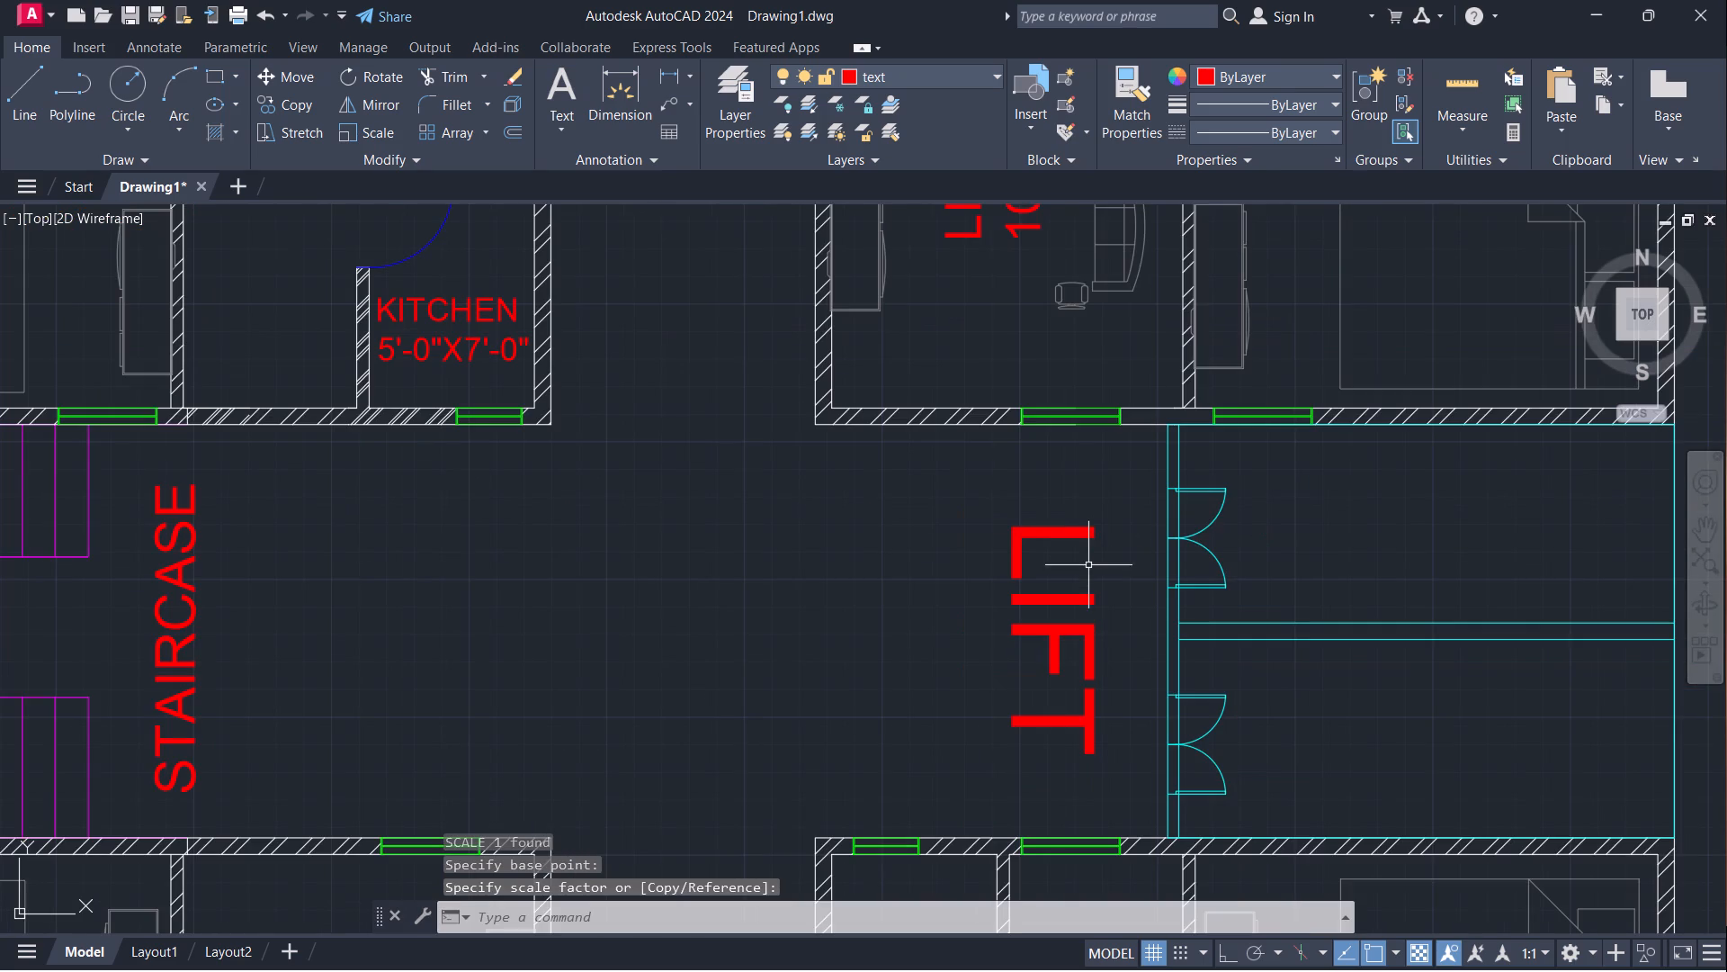
{"action": "scroll", "coordinate": [1088, 565], "scroll_direction": "down", "scroll_amount": 1}
{"action": "left_click", "coordinate": [1058, 549]}
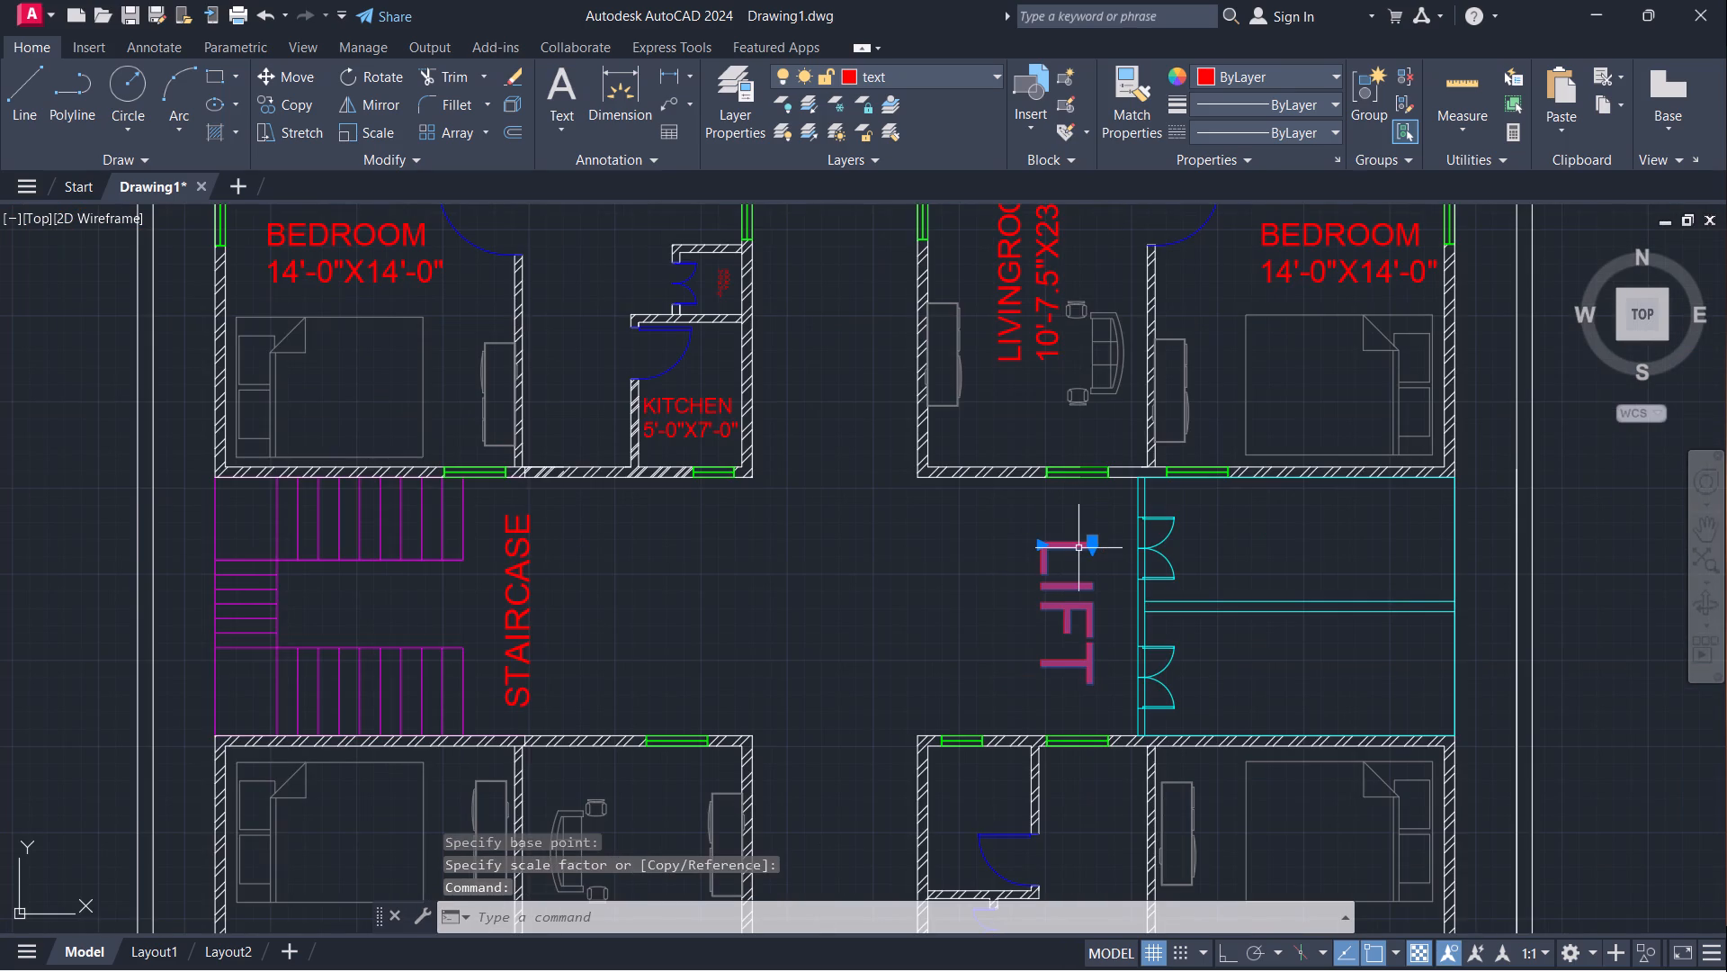
{"action": "type", "text": "SC"}
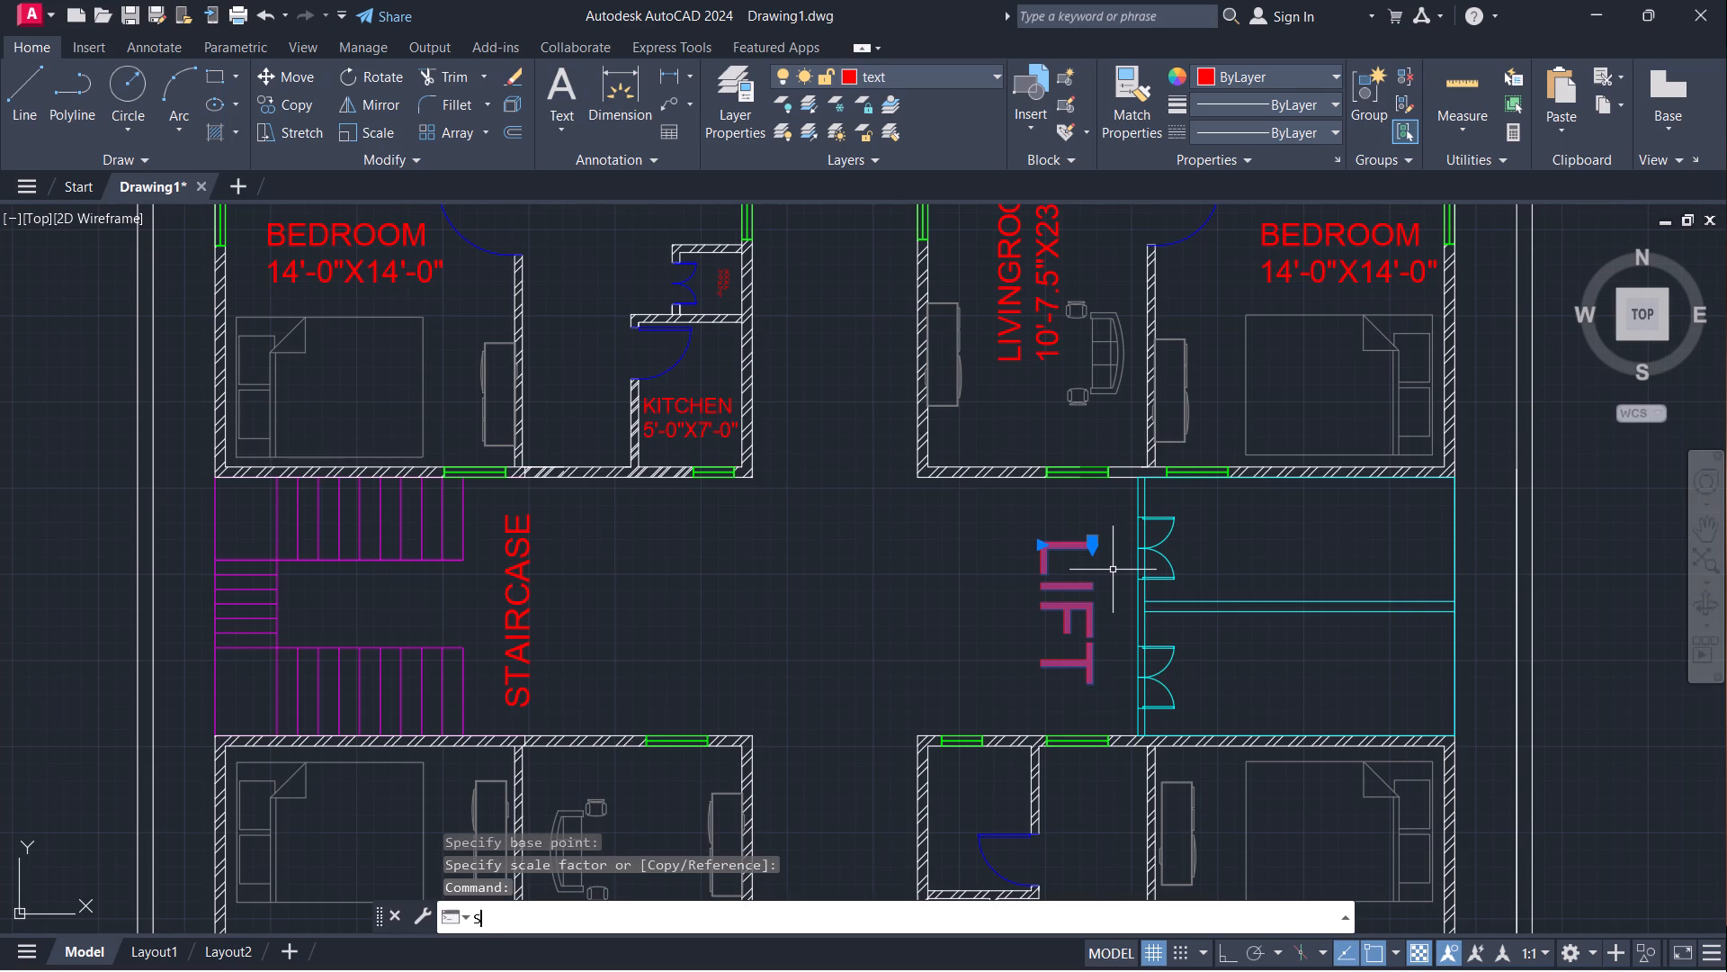
{"action": "key", "text": "Return"}
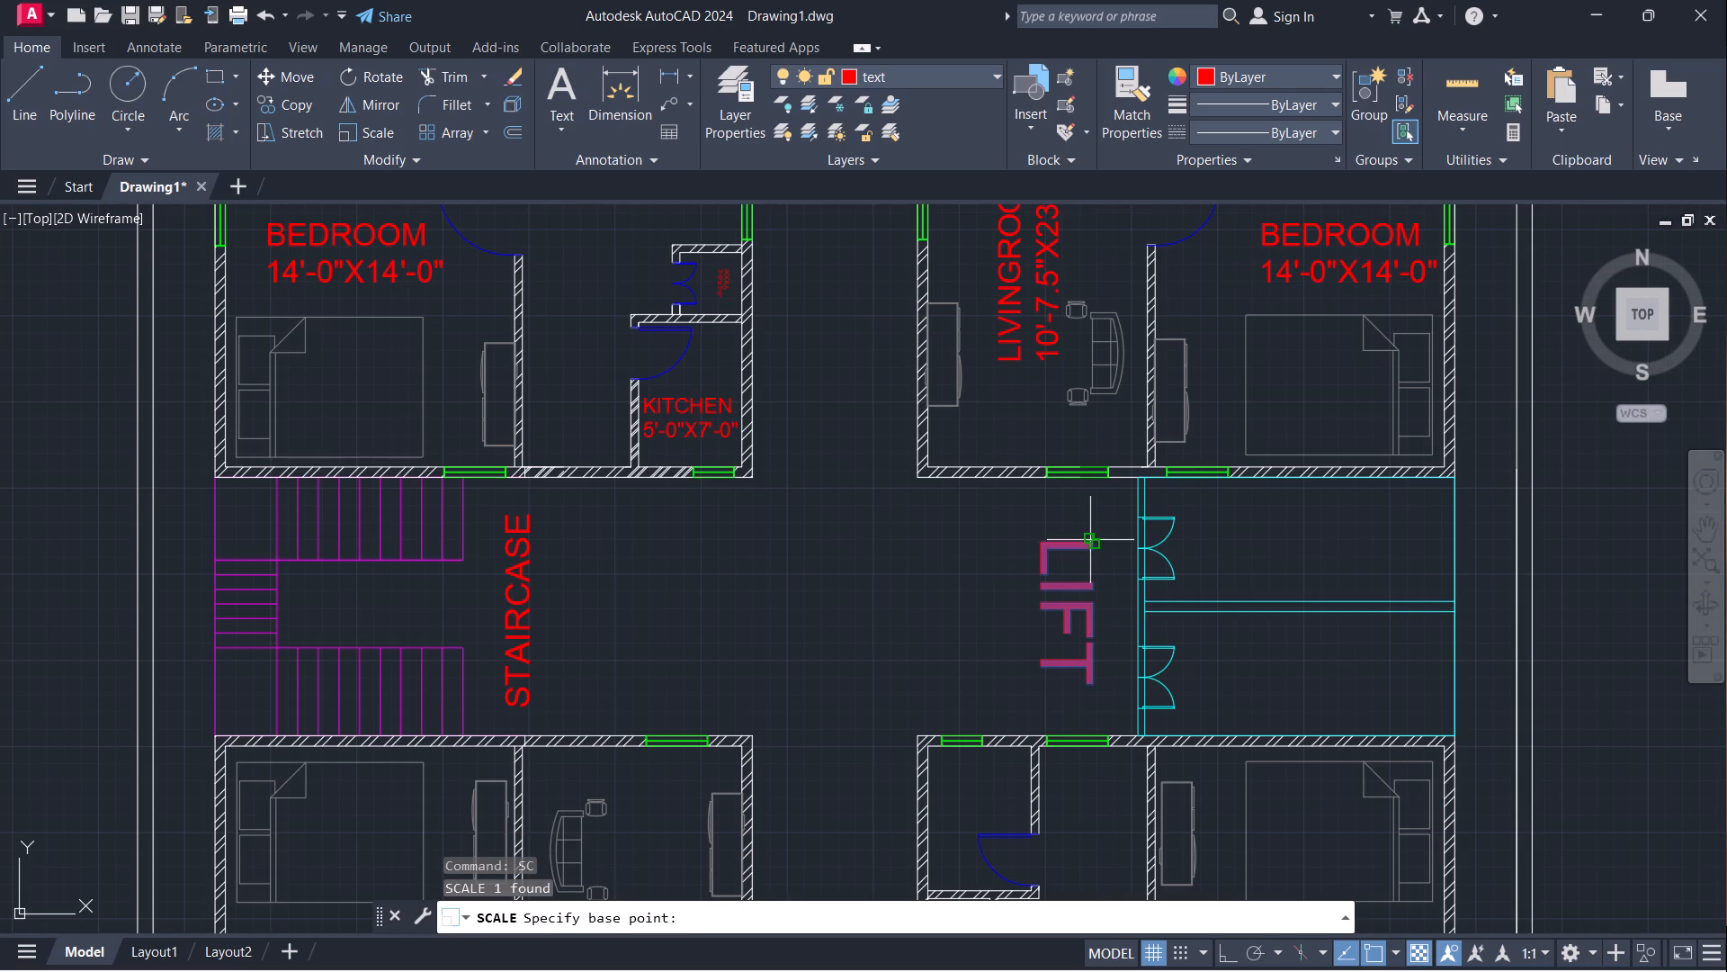
{"action": "left_click", "coordinate": [1090, 540]}
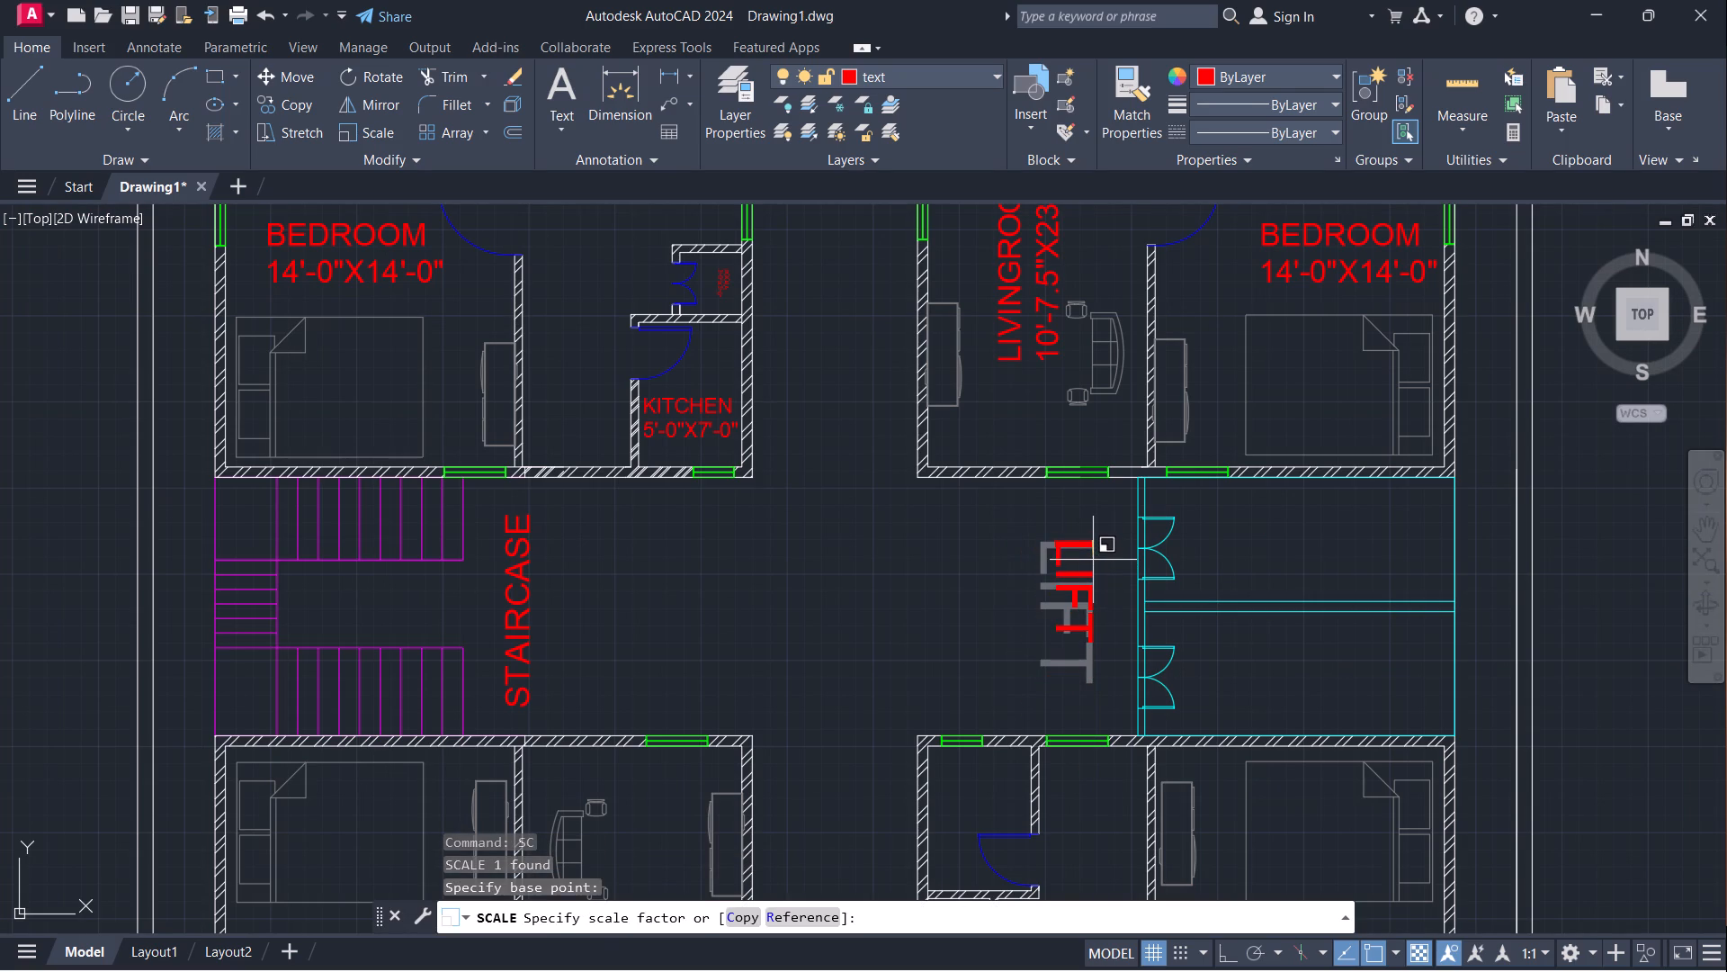
{"action": "left_click", "coordinate": [1093, 560]}
Move the reduced LIFT label slightly down, keeping it beside the lift doors.
{"action": "left_click", "coordinate": [1081, 539]}
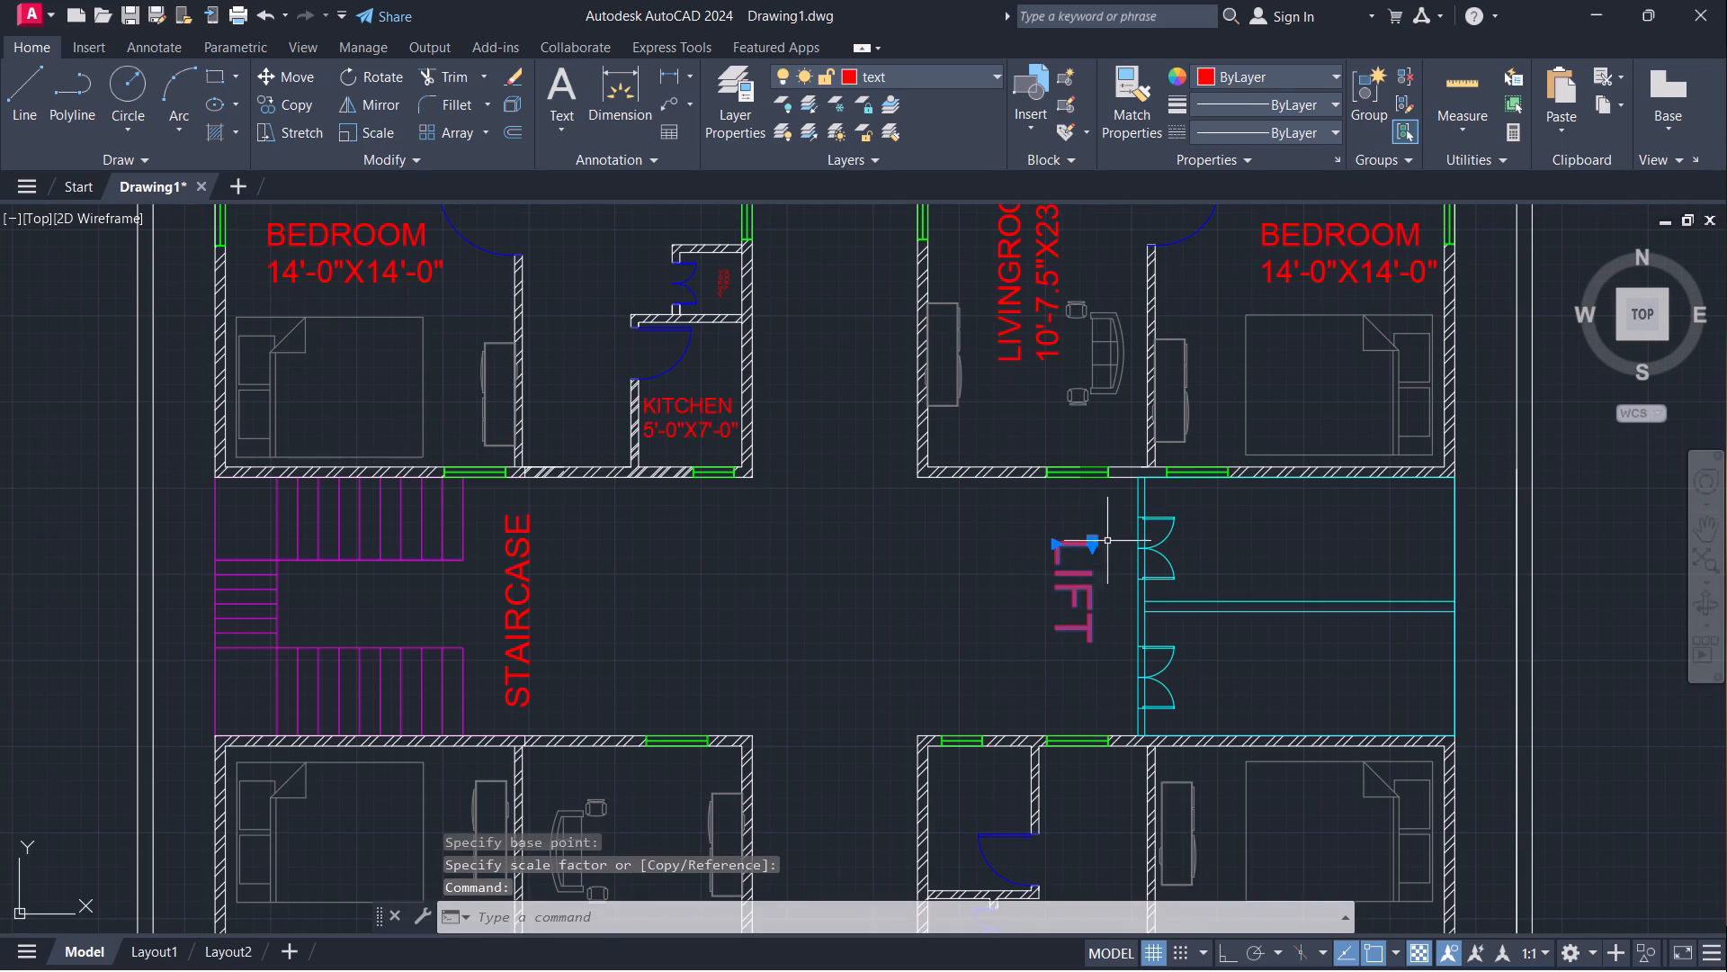
{"action": "key", "text": "m"}
{"action": "key", "text": "backslash"}
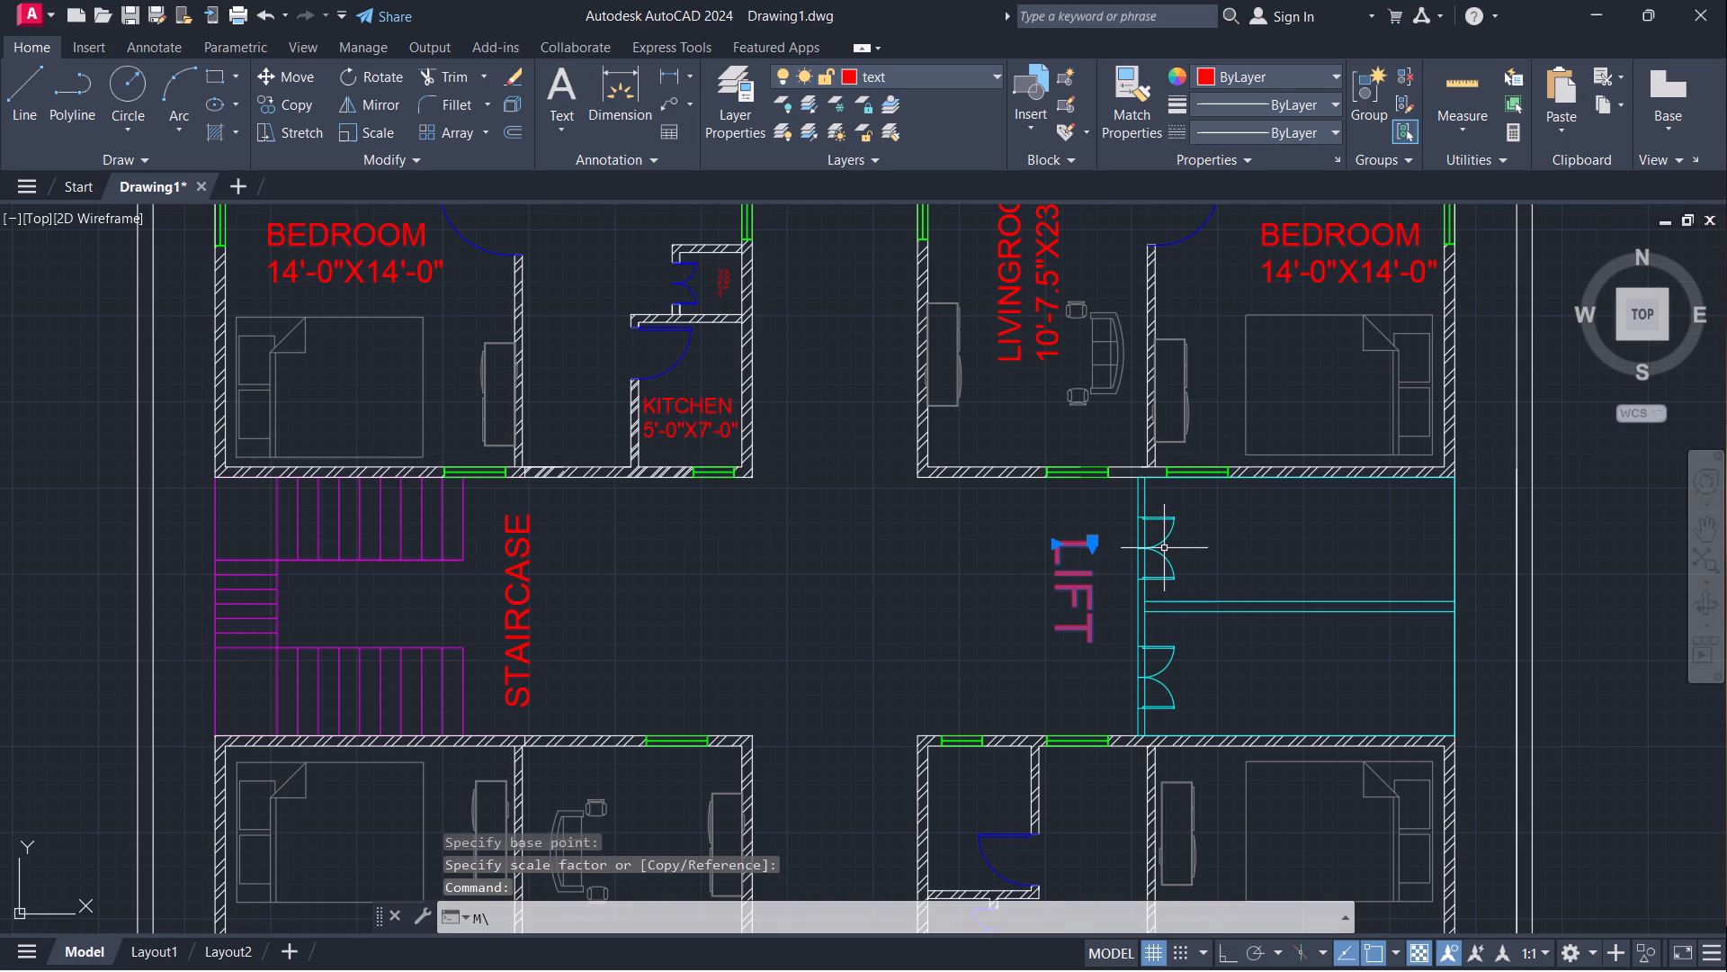
{"action": "key", "text": "BackSpace"}
{"action": "key", "text": "Return"}
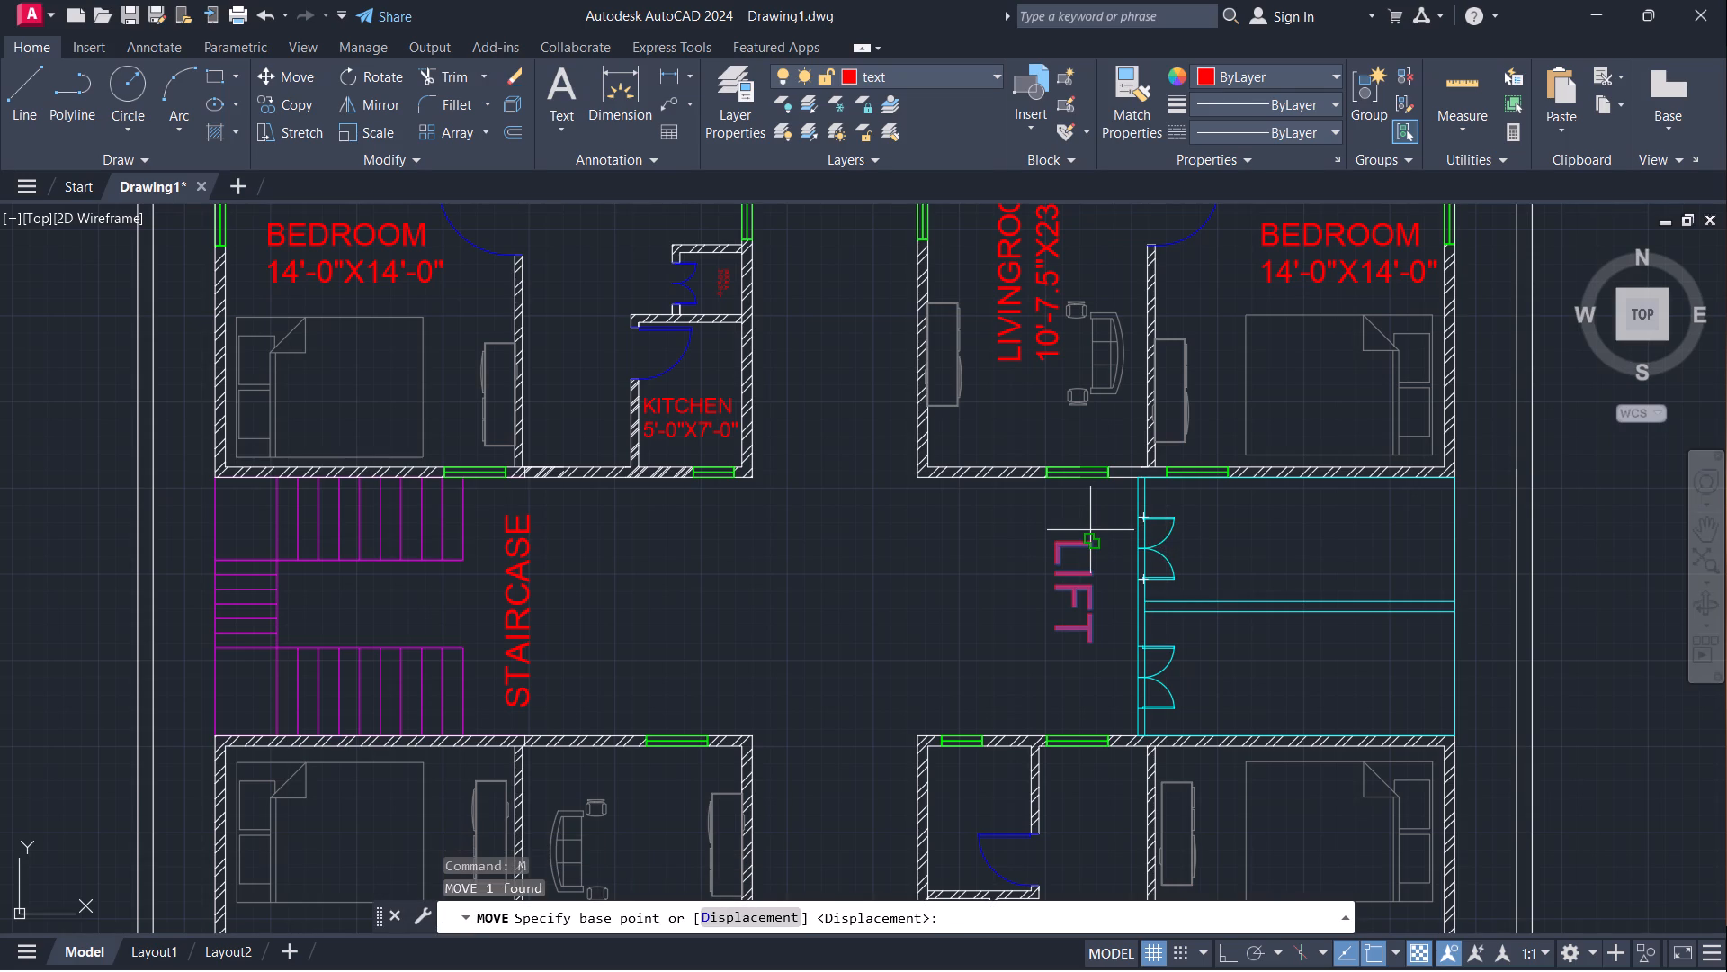
{"action": "left_click", "coordinate": [1090, 530]}
{"action": "left_click", "coordinate": [1107, 571]}
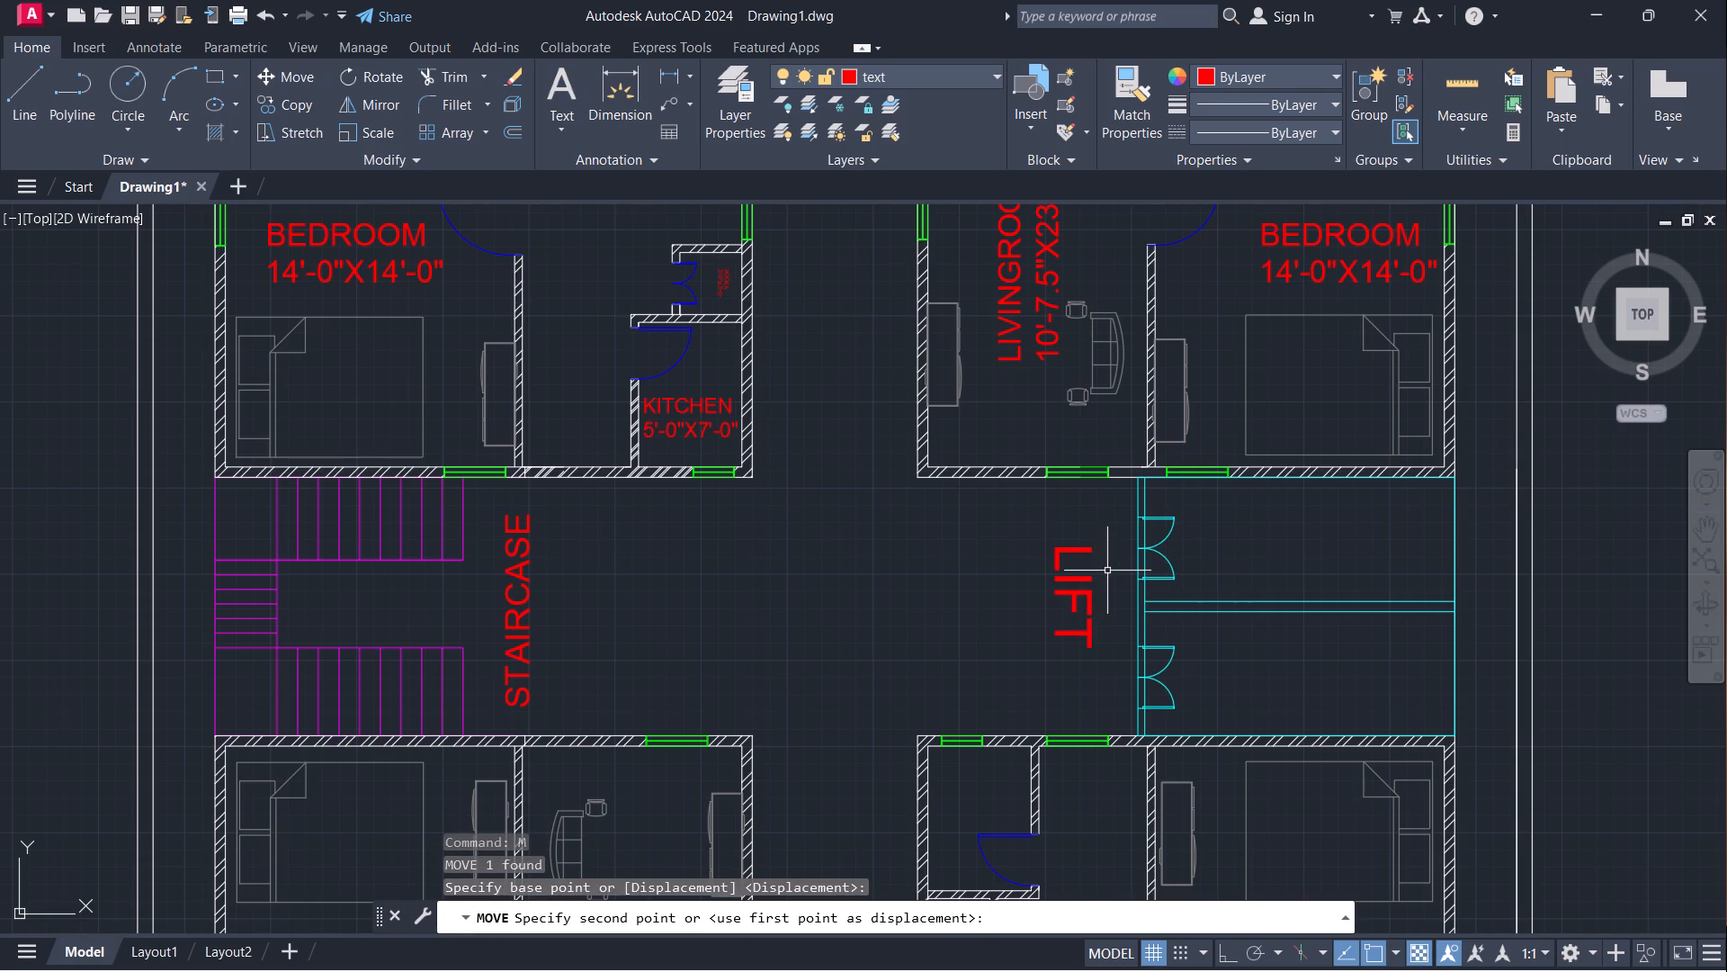
{"action": "left_click", "coordinate": [1080, 598]}
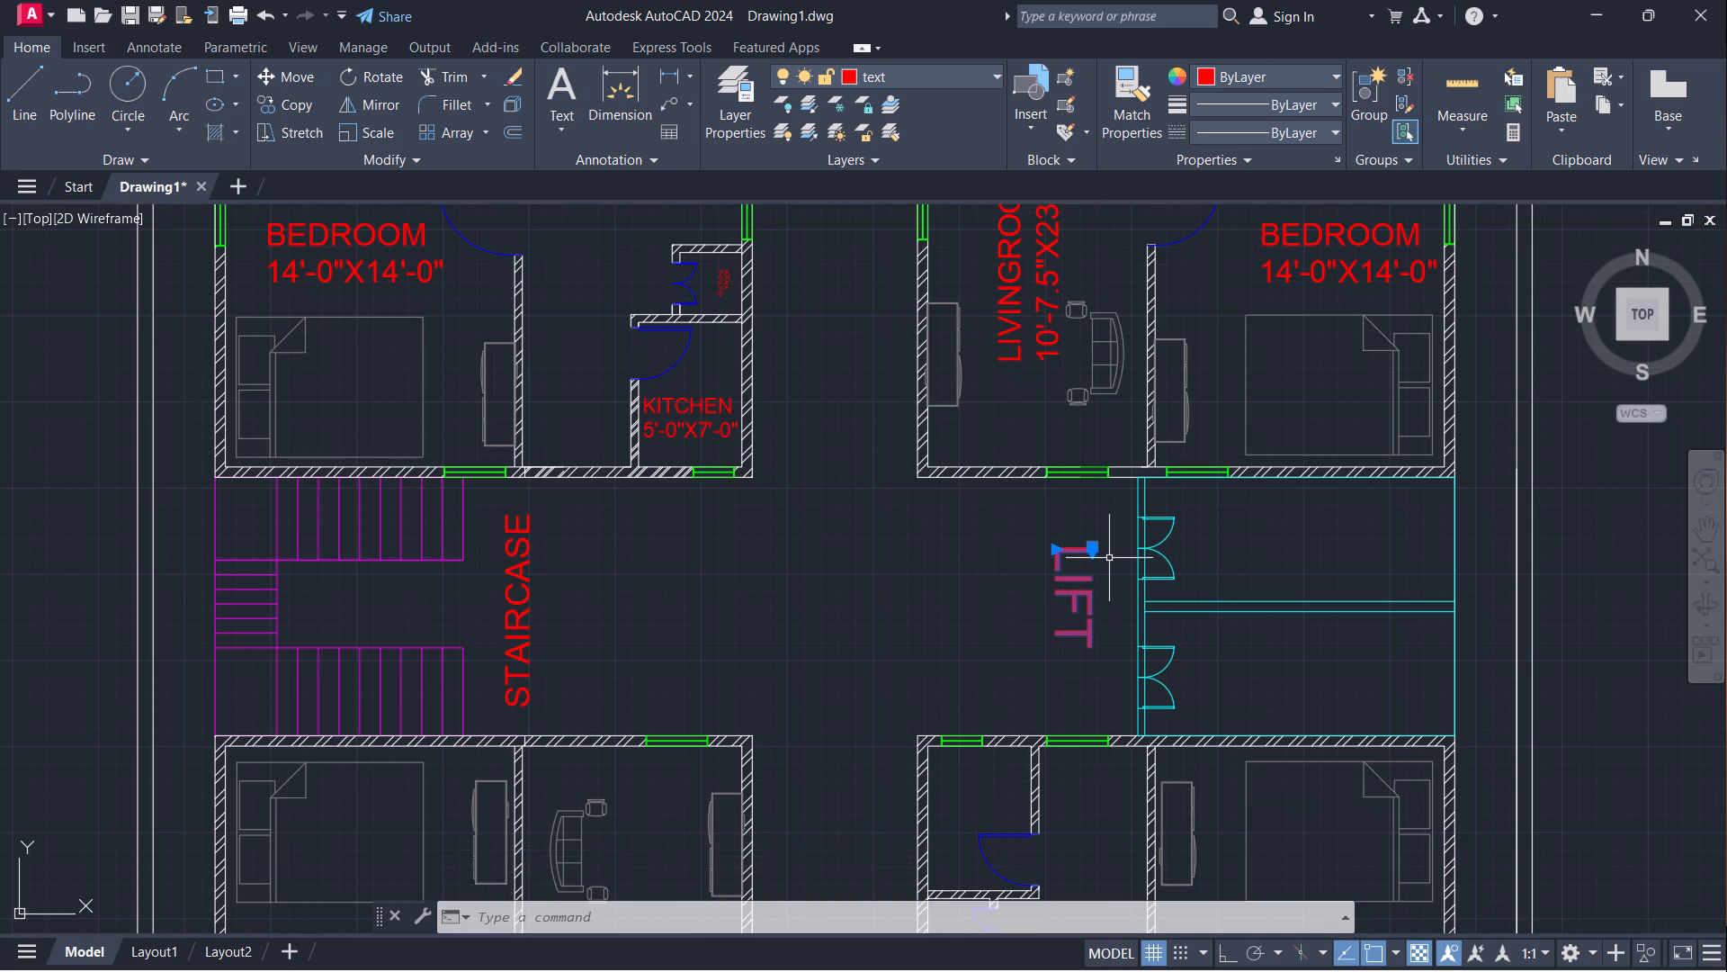
{"action": "key", "text": "m"}
{"action": "key", "text": "Return"}
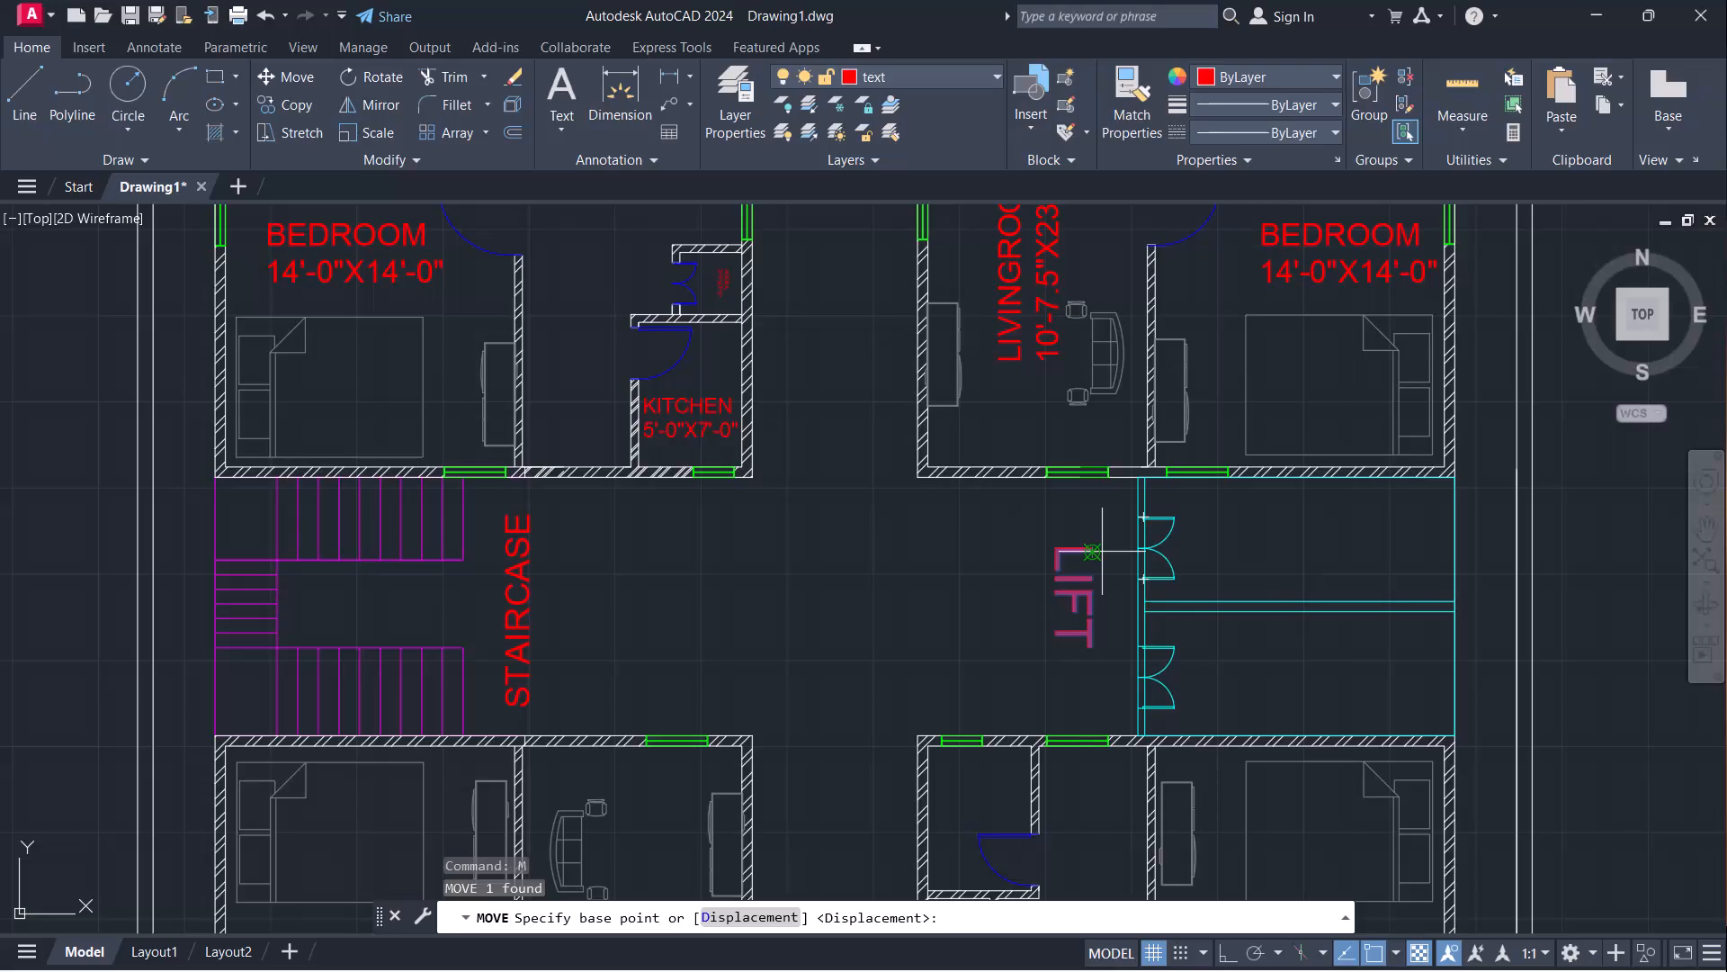
{"action": "left_click", "coordinate": [1102, 552]}
{"action": "left_click", "coordinate": [1105, 578]}
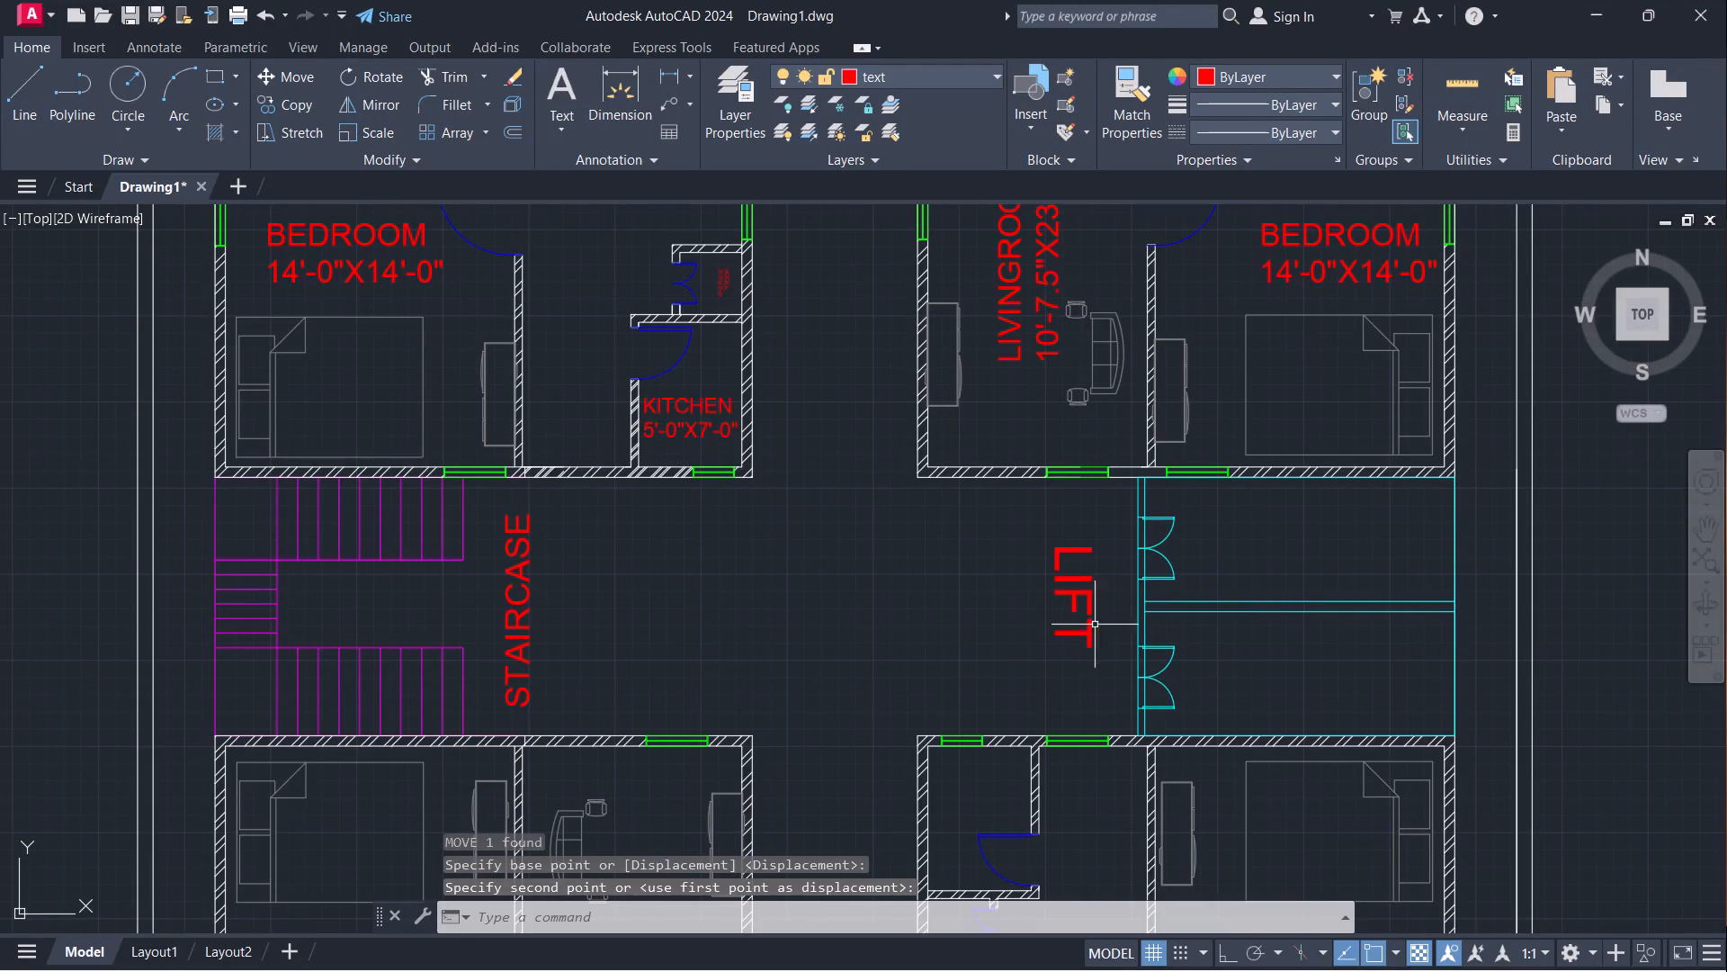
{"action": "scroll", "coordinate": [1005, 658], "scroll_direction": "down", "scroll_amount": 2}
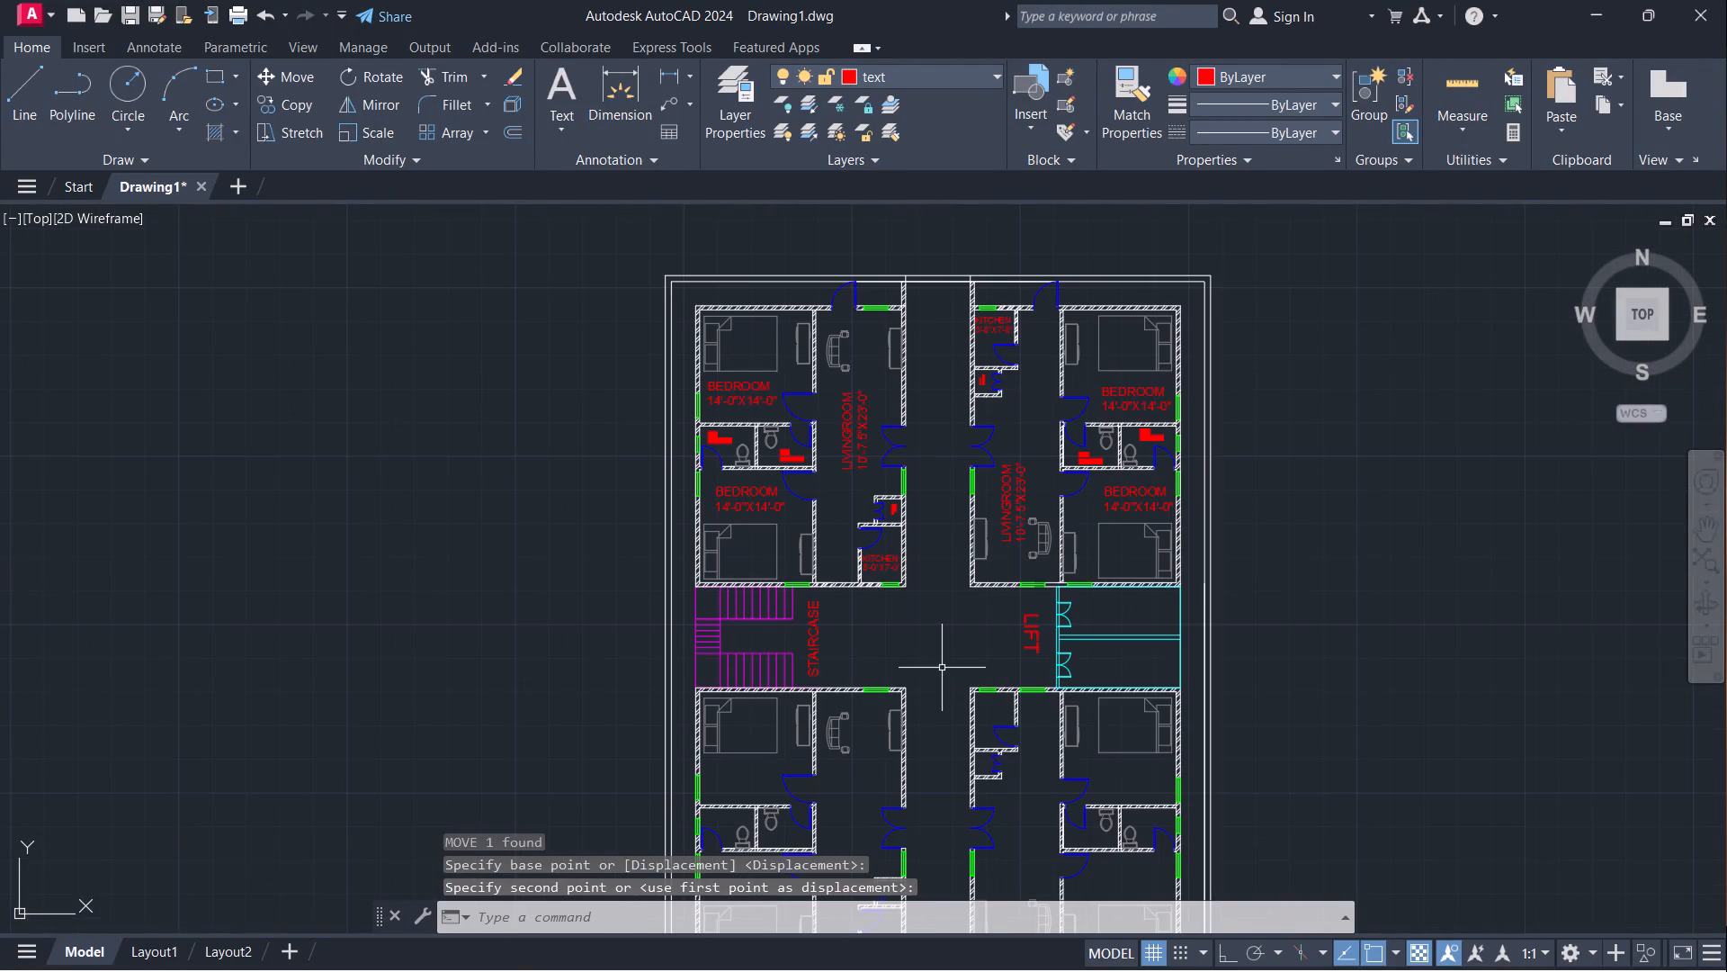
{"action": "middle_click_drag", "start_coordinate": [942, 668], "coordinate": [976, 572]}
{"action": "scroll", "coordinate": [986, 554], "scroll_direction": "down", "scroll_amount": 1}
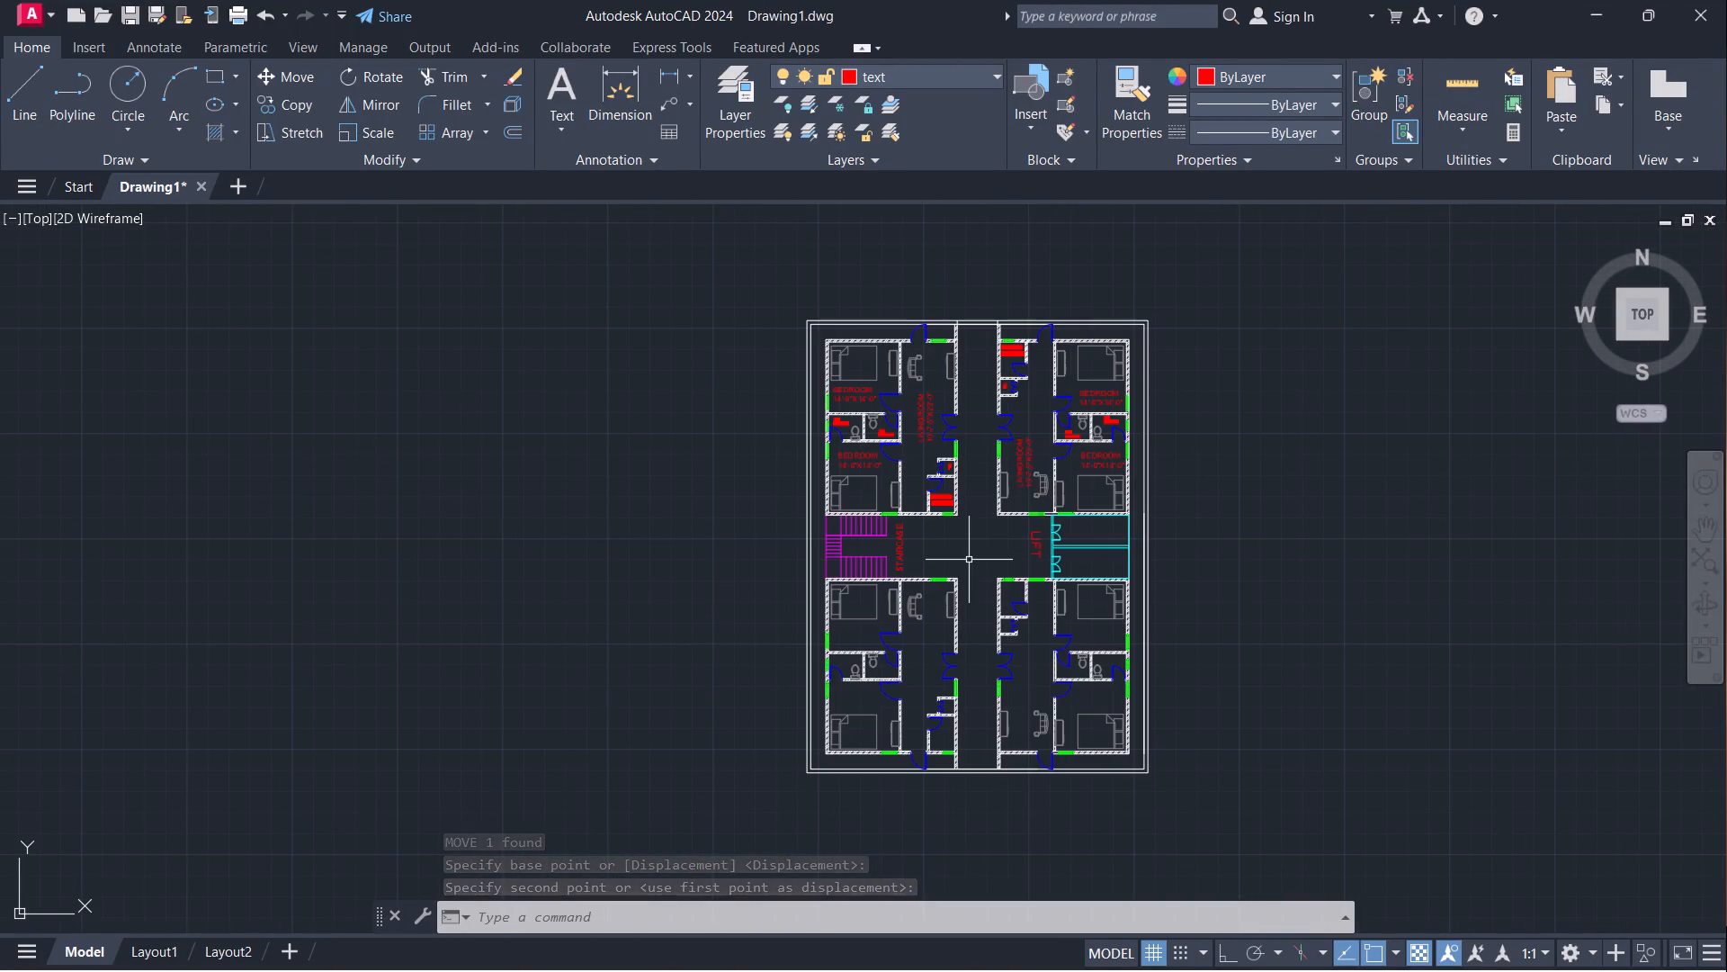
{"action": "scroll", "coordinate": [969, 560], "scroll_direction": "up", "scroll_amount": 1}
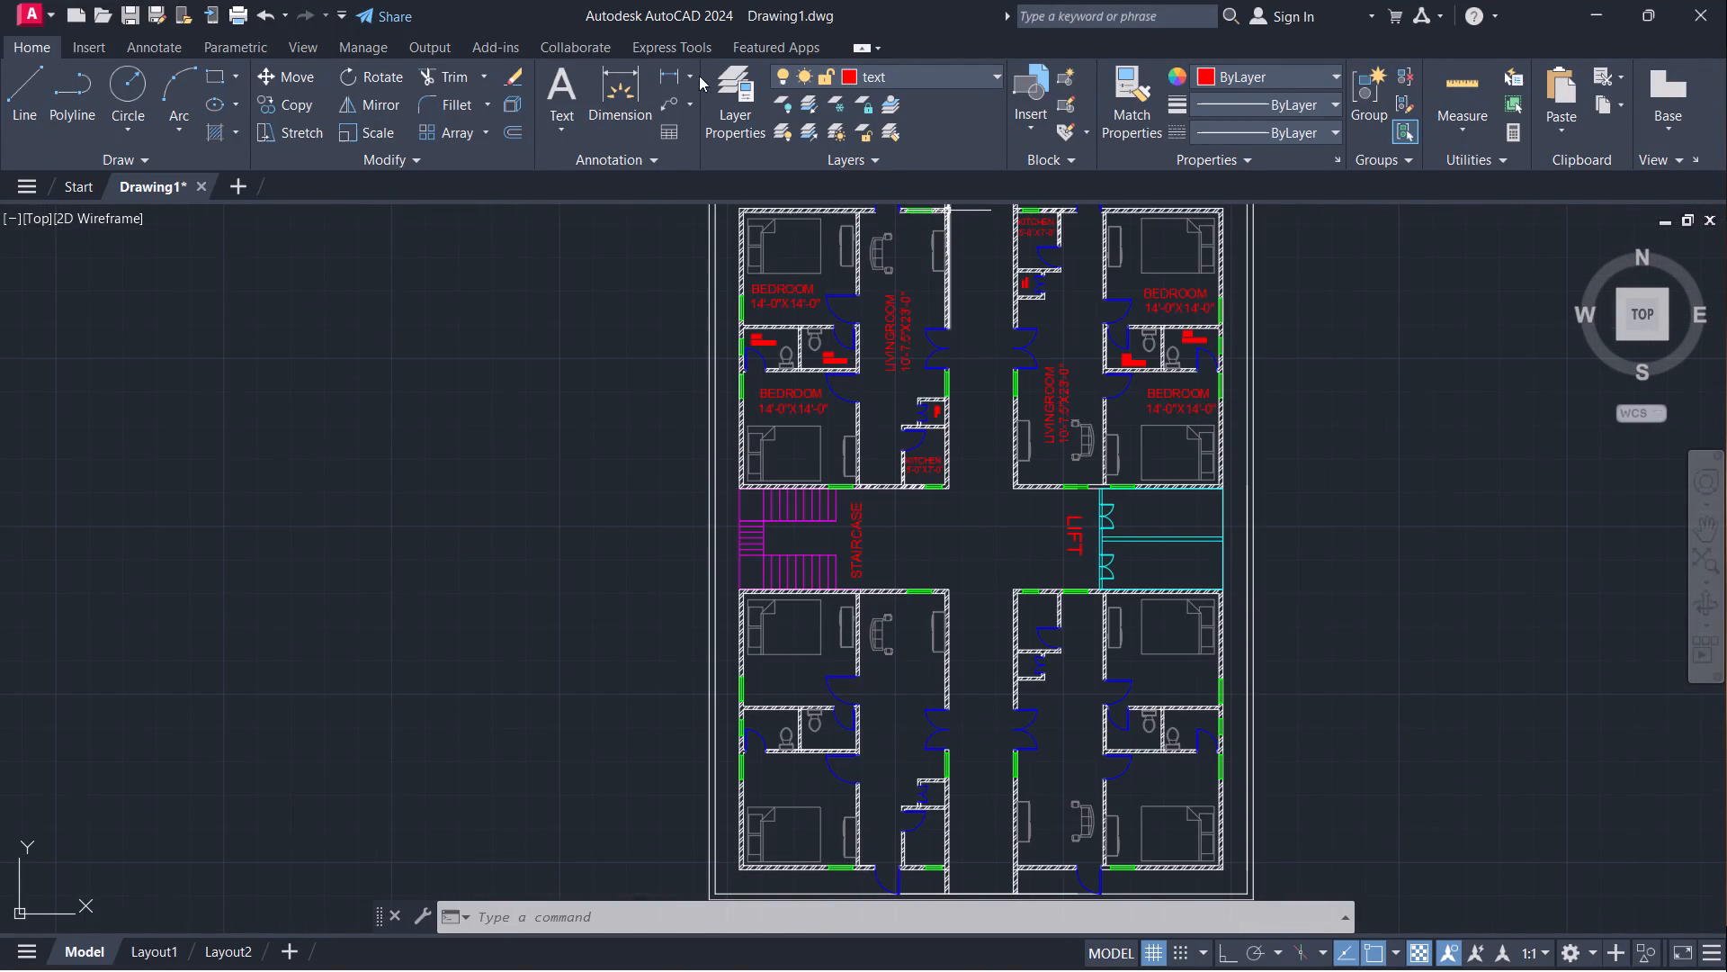
Create a layer named Dimensions, set its colour to white and make it the current layer.
{"action": "double_click", "coordinate": [740, 92]}
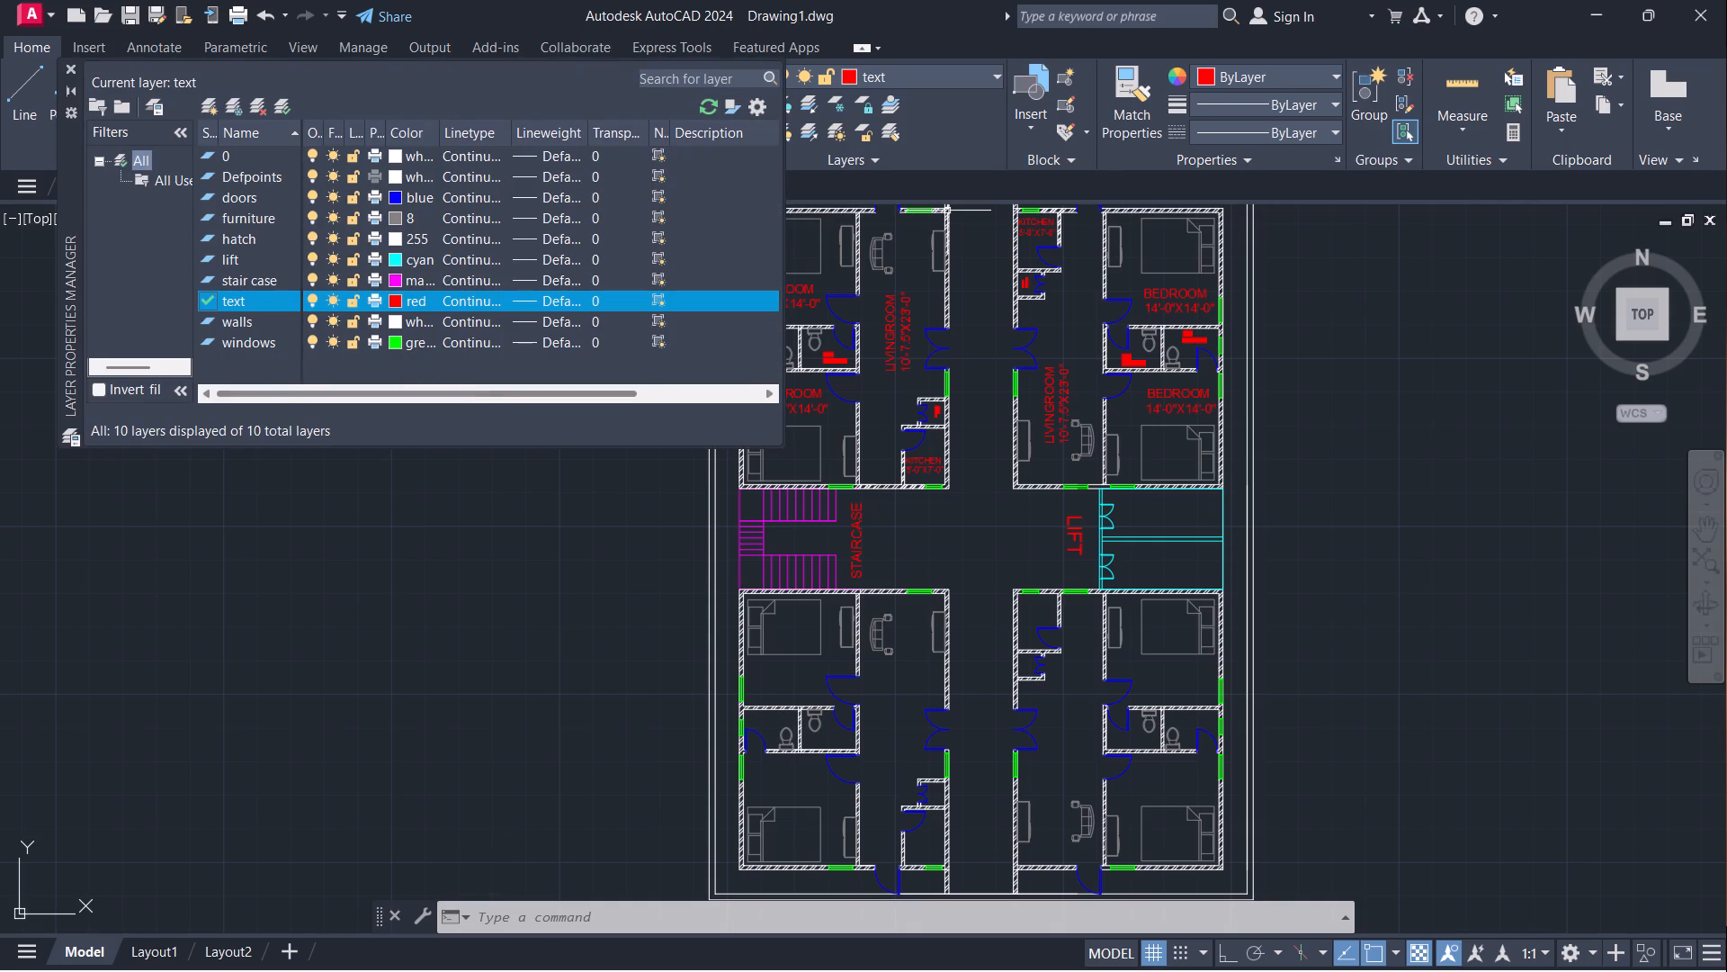
{"action": "left_click", "coordinate": [205, 110]}
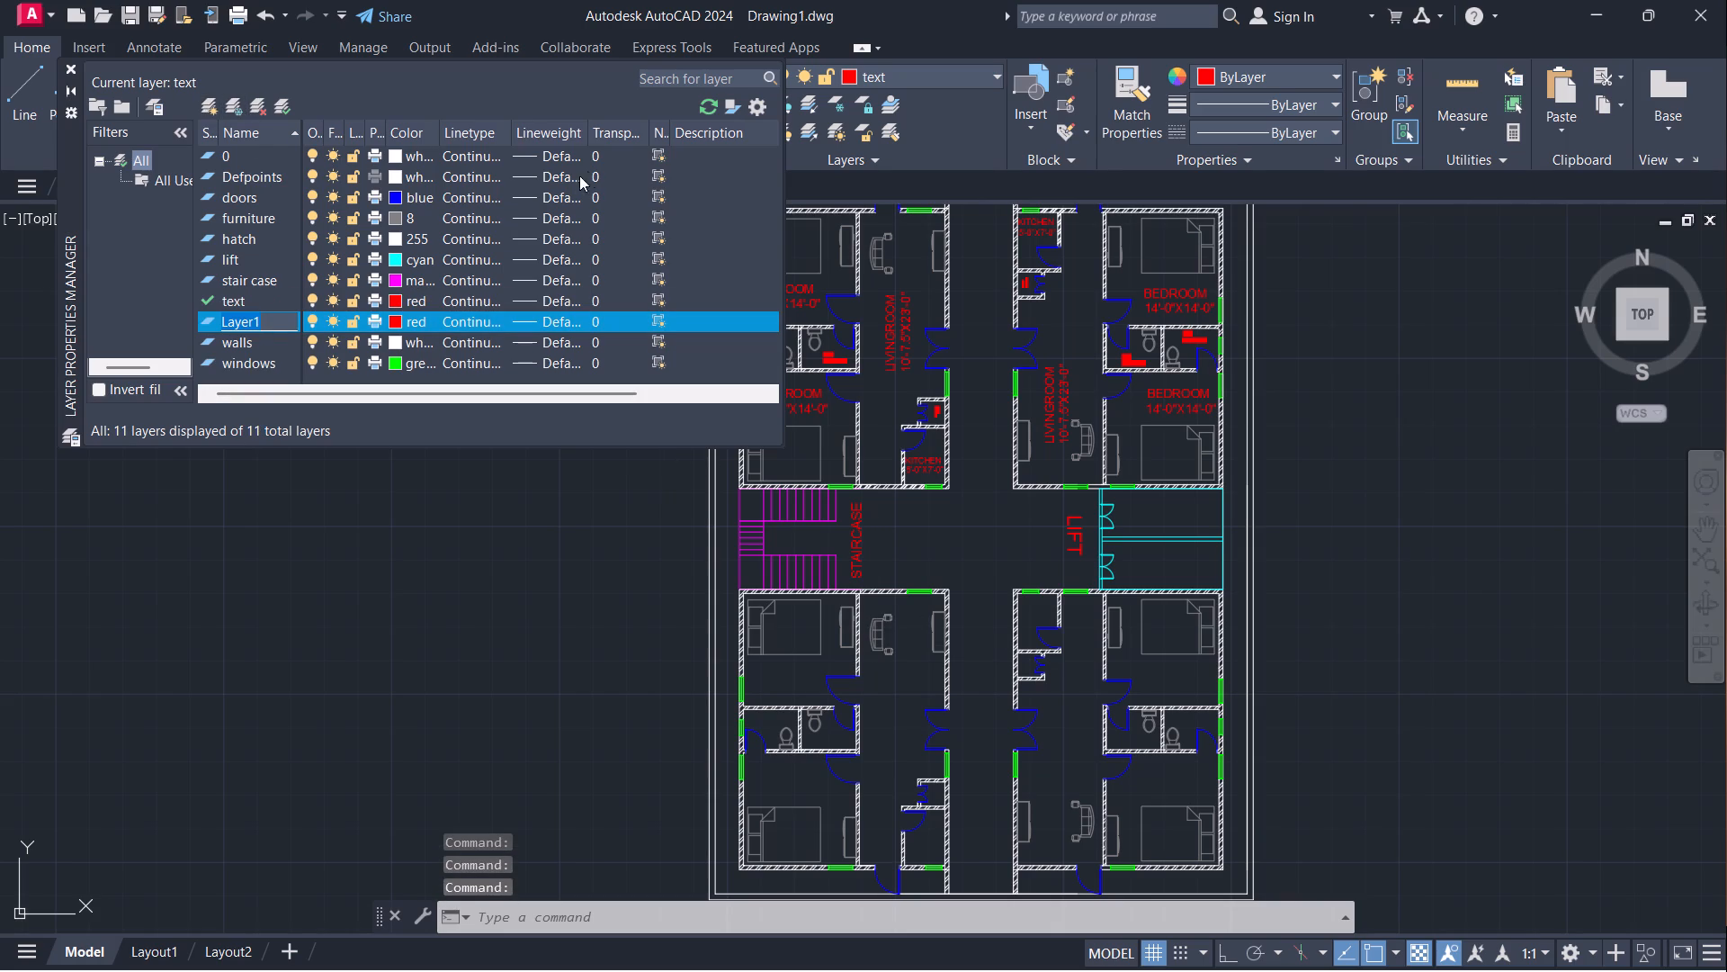
{"action": "key", "text": "BackSpace"}
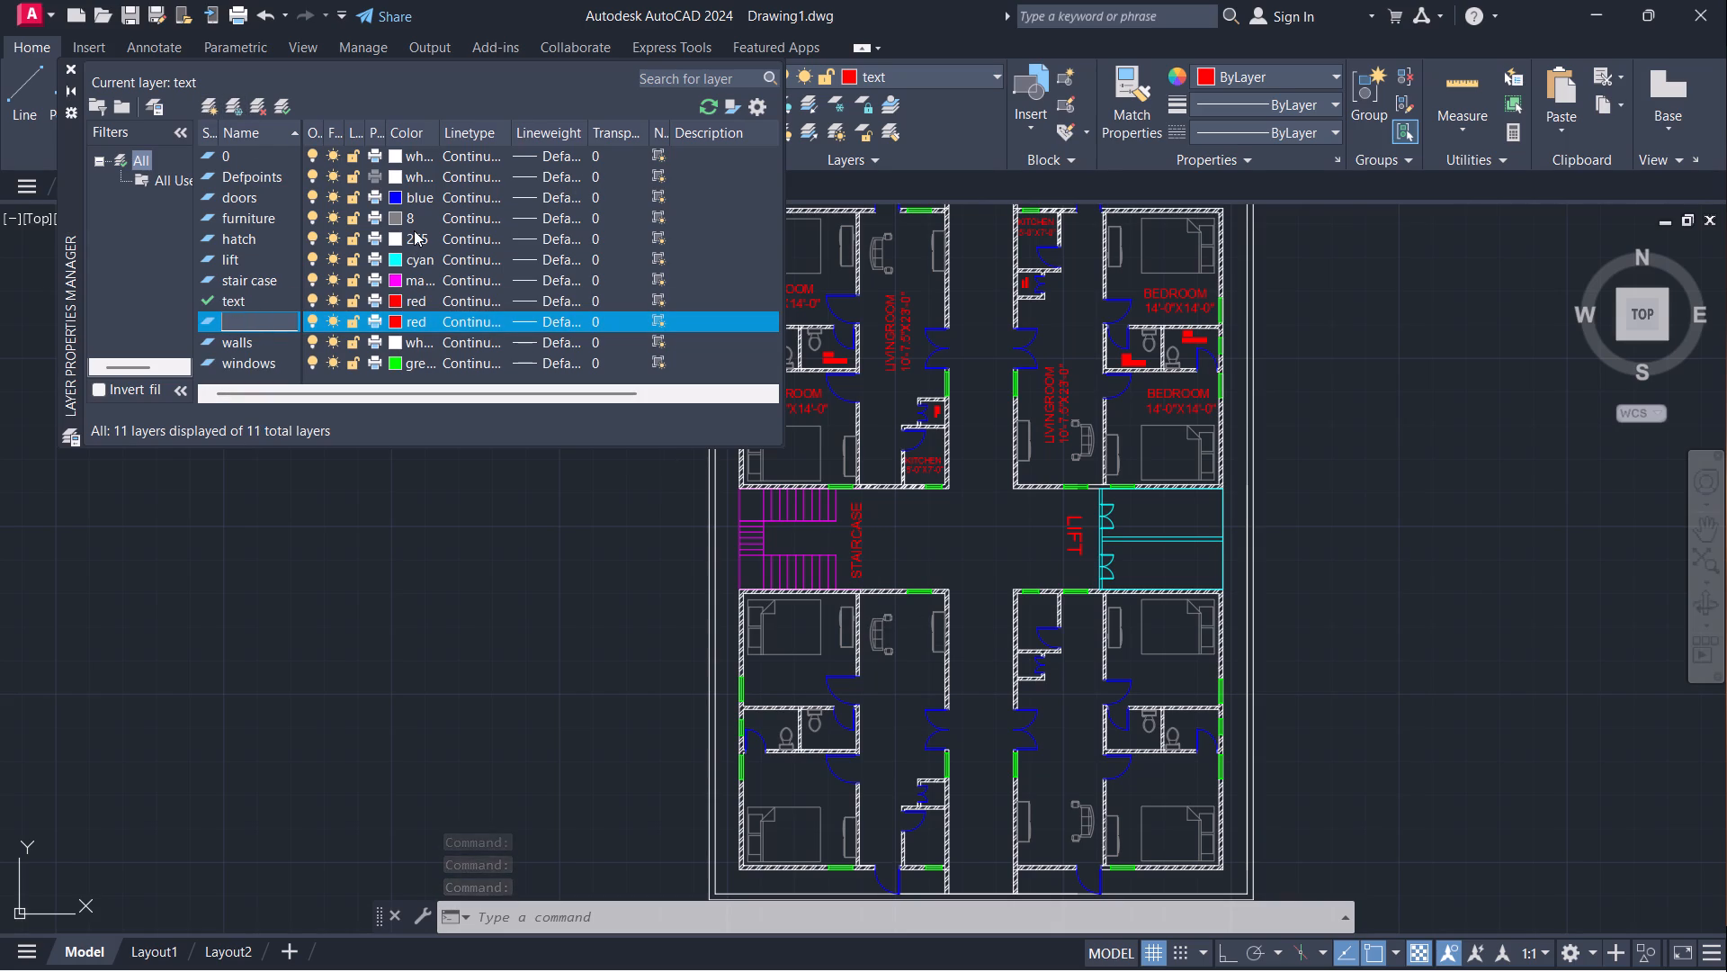
{"action": "key", "text": "d"}
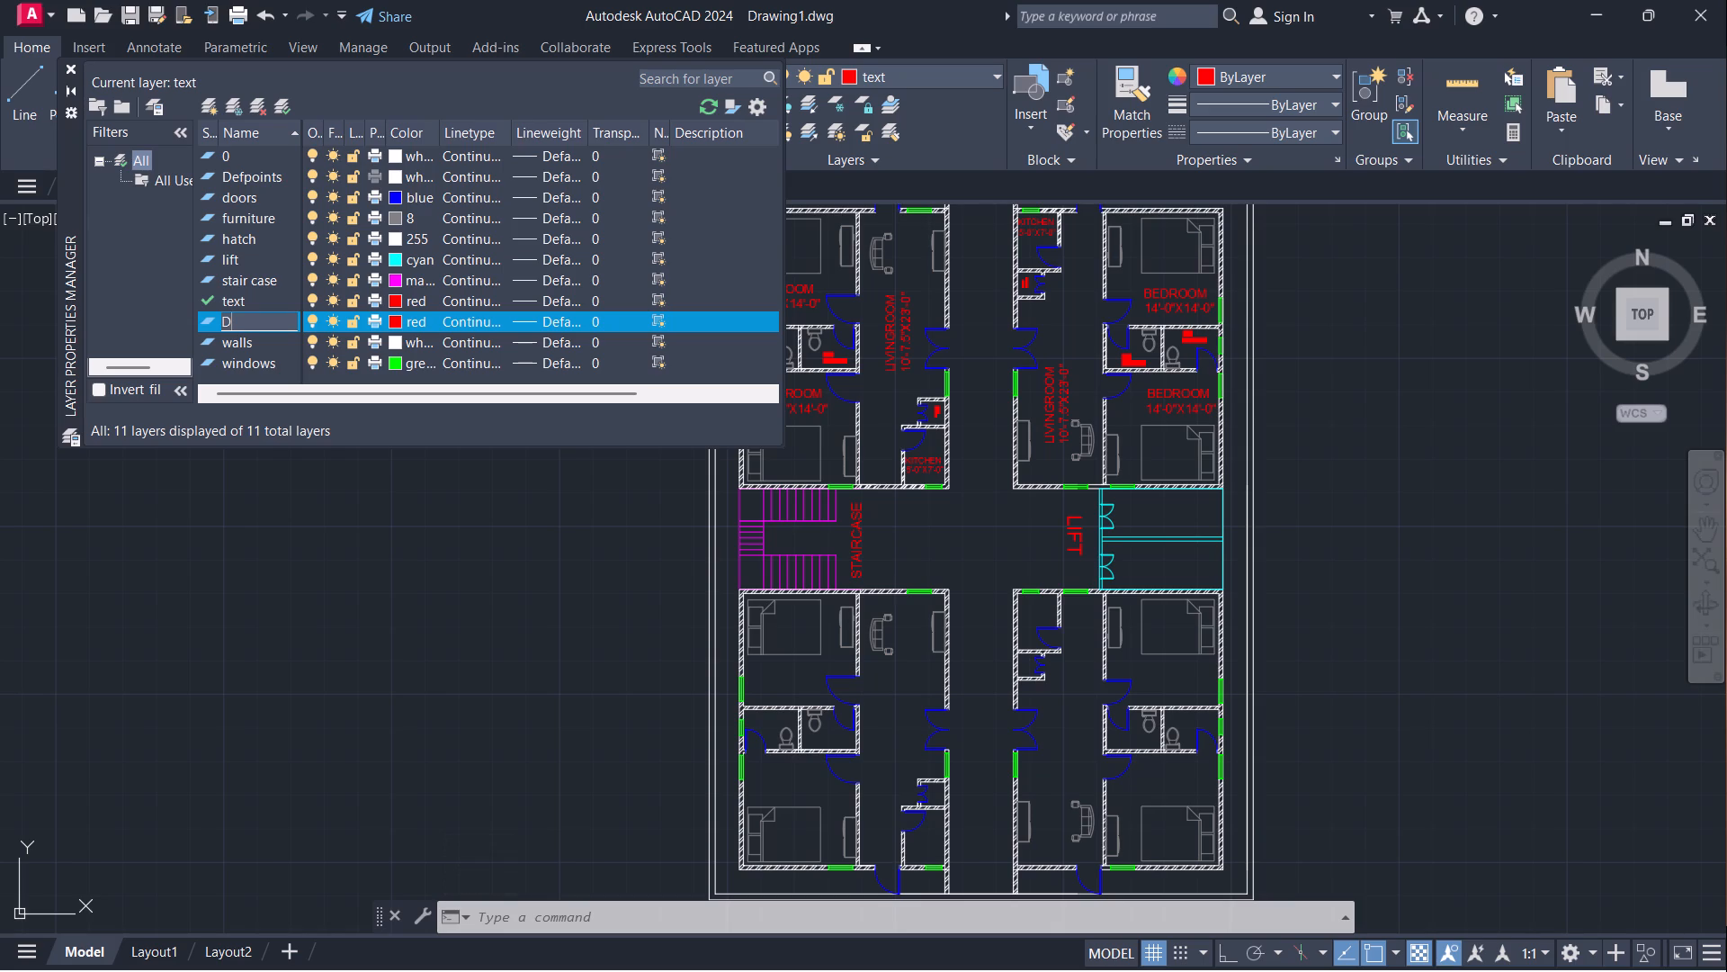
{"action": "type", "text": "imensions"}
{"action": "left_click", "coordinate": [396, 325]}
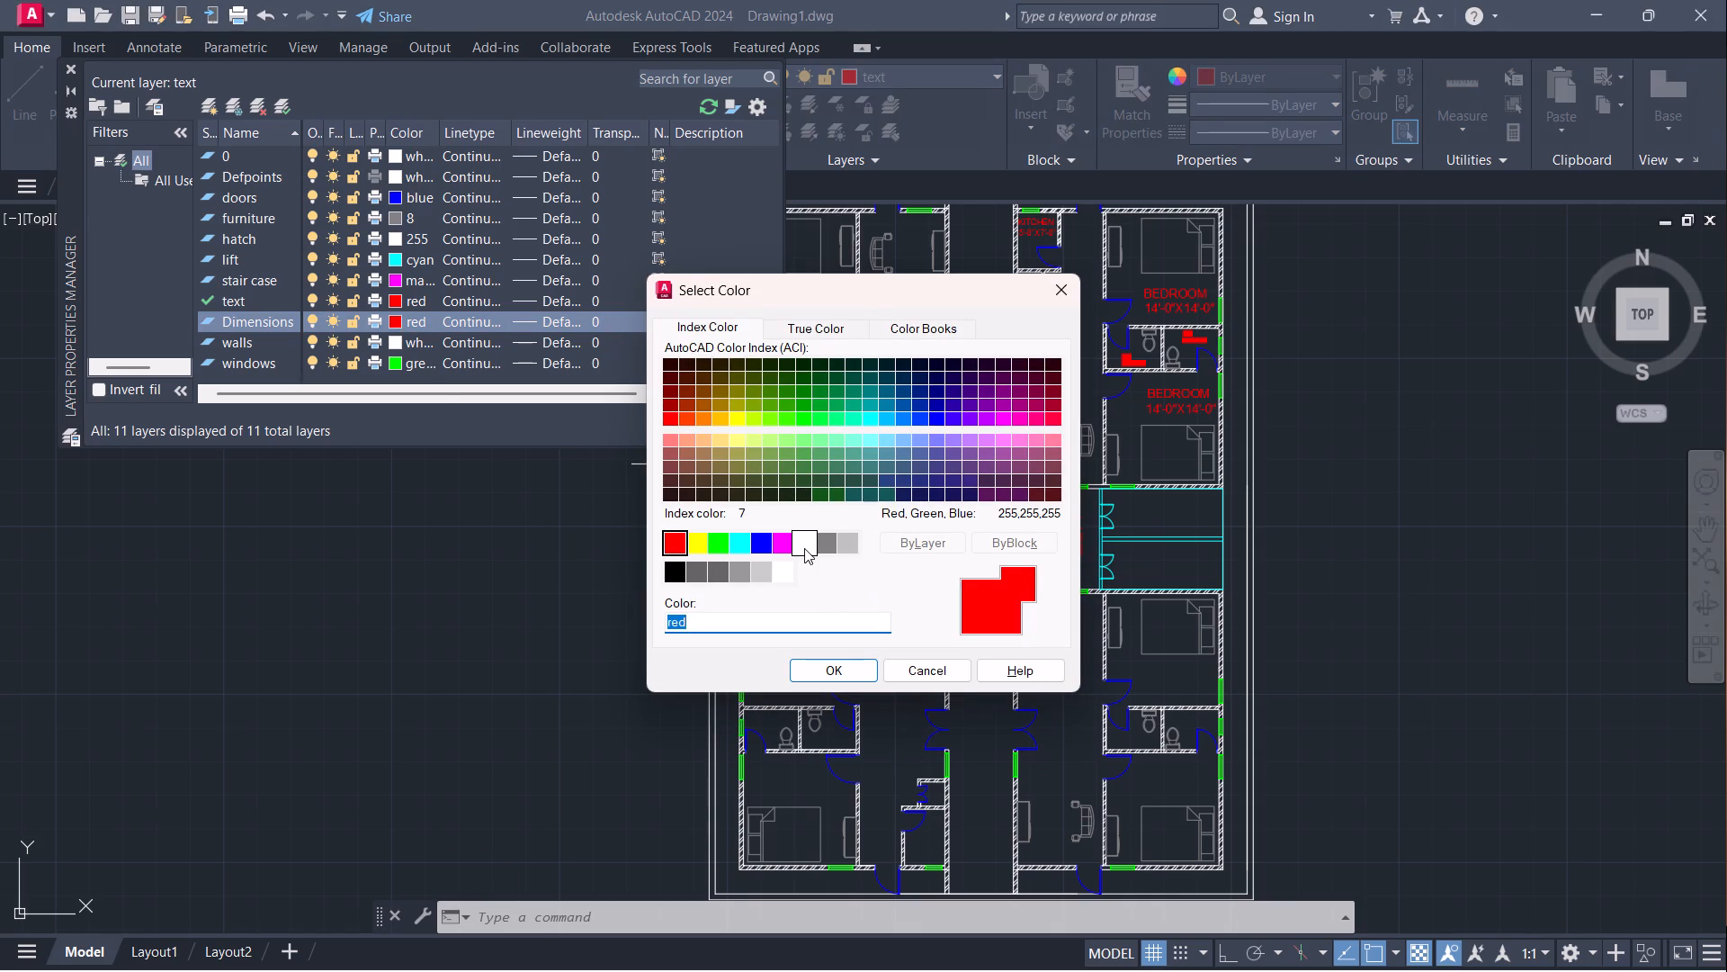
{"action": "left_click", "coordinate": [804, 548]}
{"action": "left_click", "coordinate": [826, 667]}
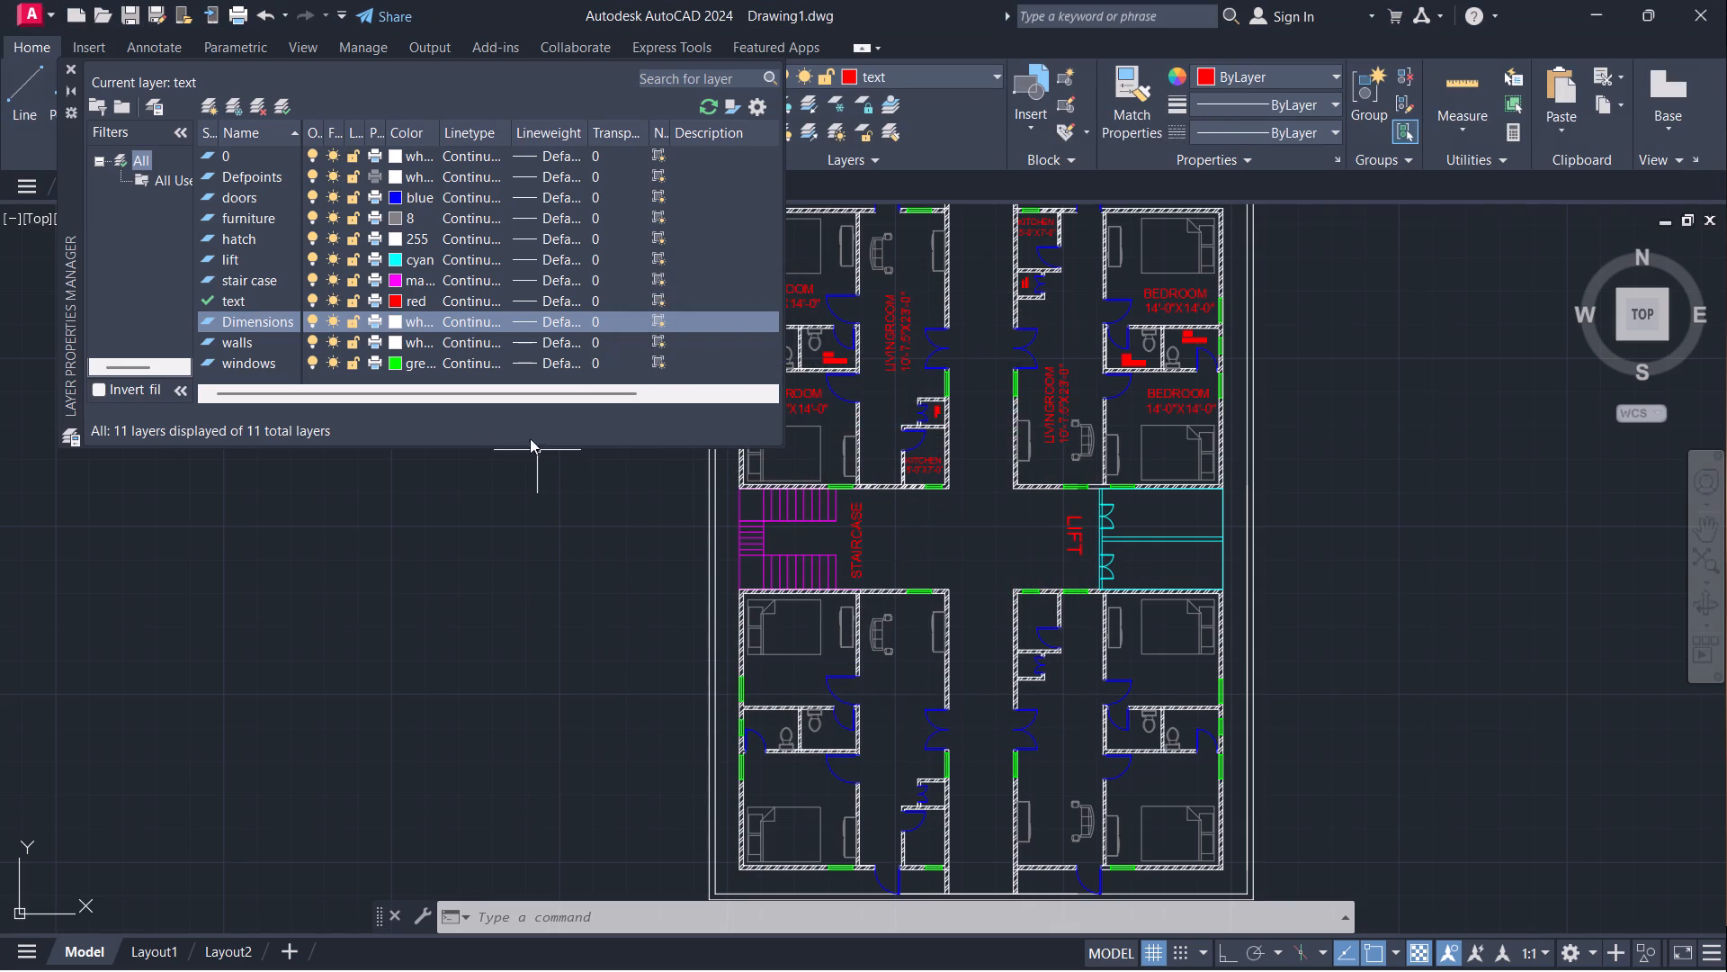
{"action": "left_click", "coordinate": [281, 100]}
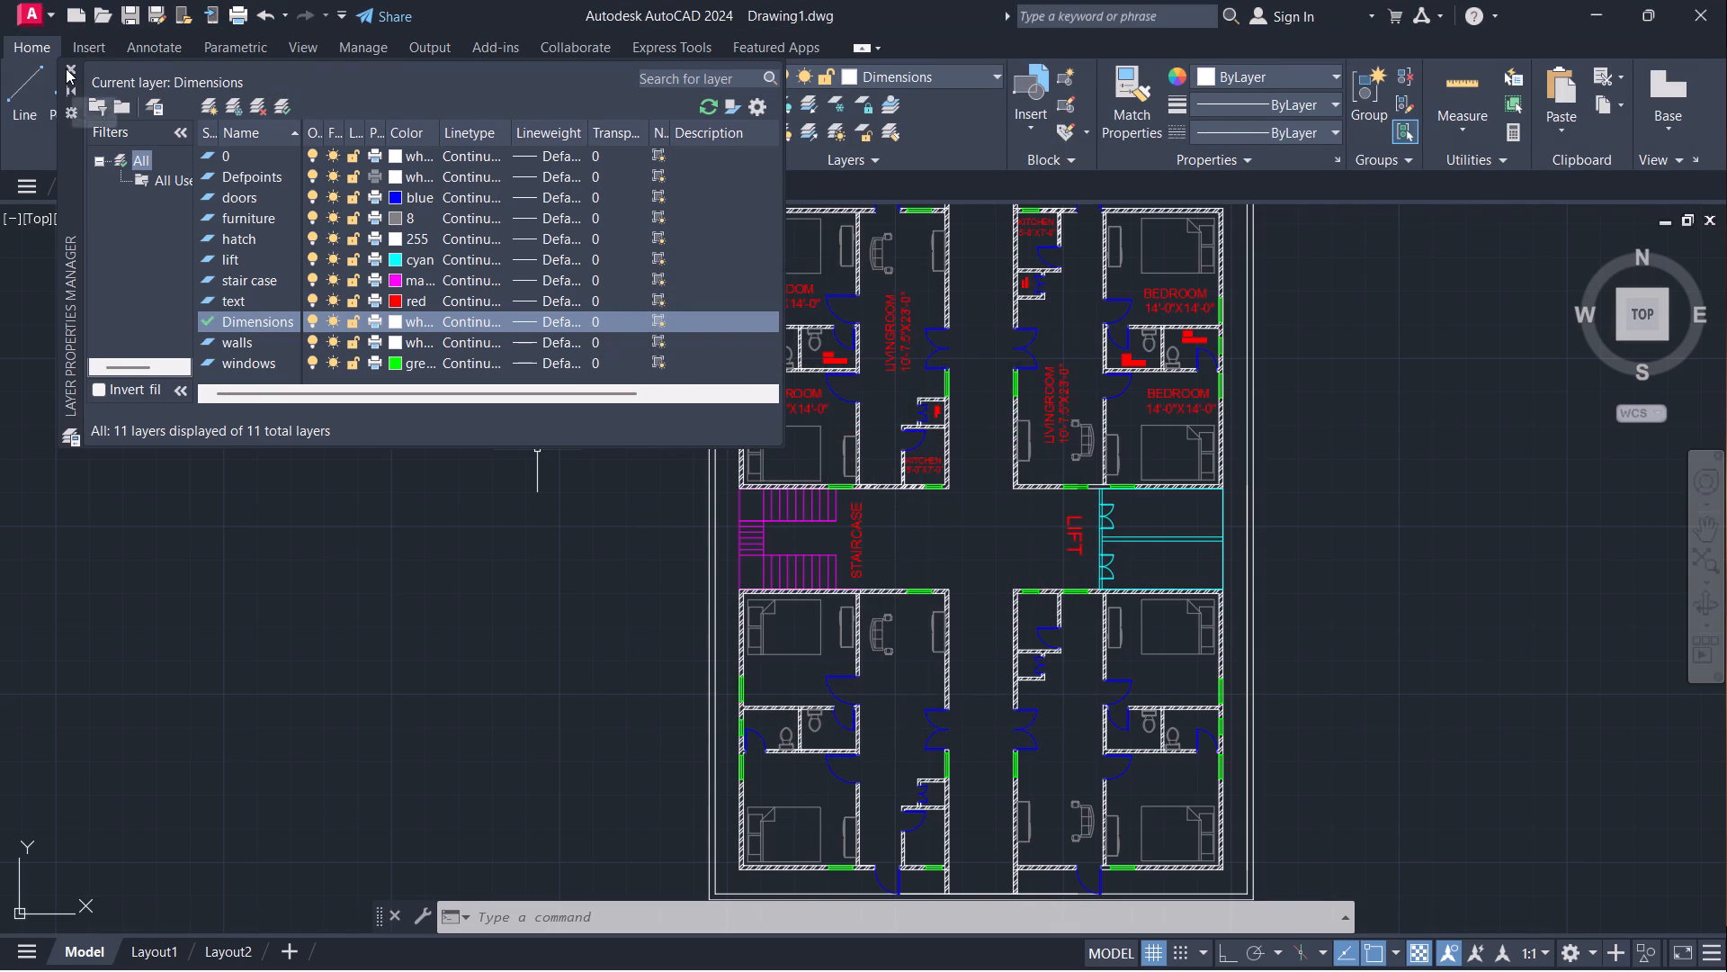
{"action": "left_click", "coordinate": [66, 68]}
Add a linear dimension across the thickness of the upper-left bedroom's outer wall, above its window.
{"action": "scroll", "coordinate": [324, 362], "scroll_direction": "down", "scroll_amount": 1}
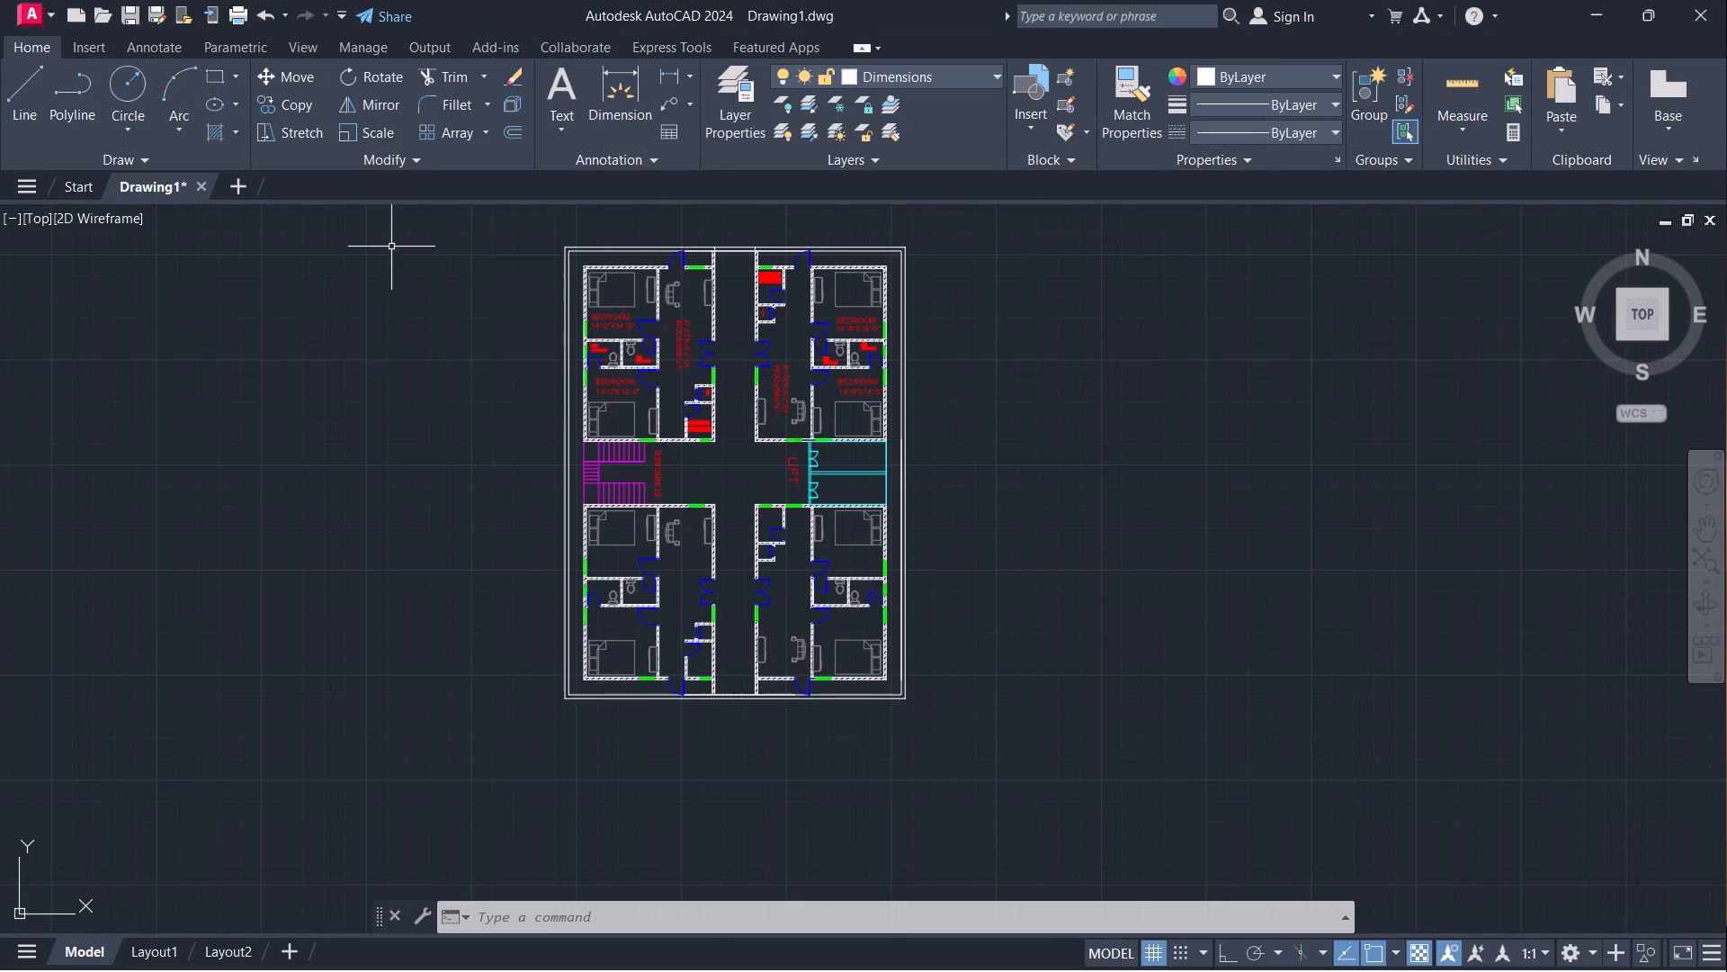
{"action": "left_click", "coordinate": [662, 81]}
{"action": "scroll", "coordinate": [589, 280], "scroll_direction": "up", "scroll_amount": 2}
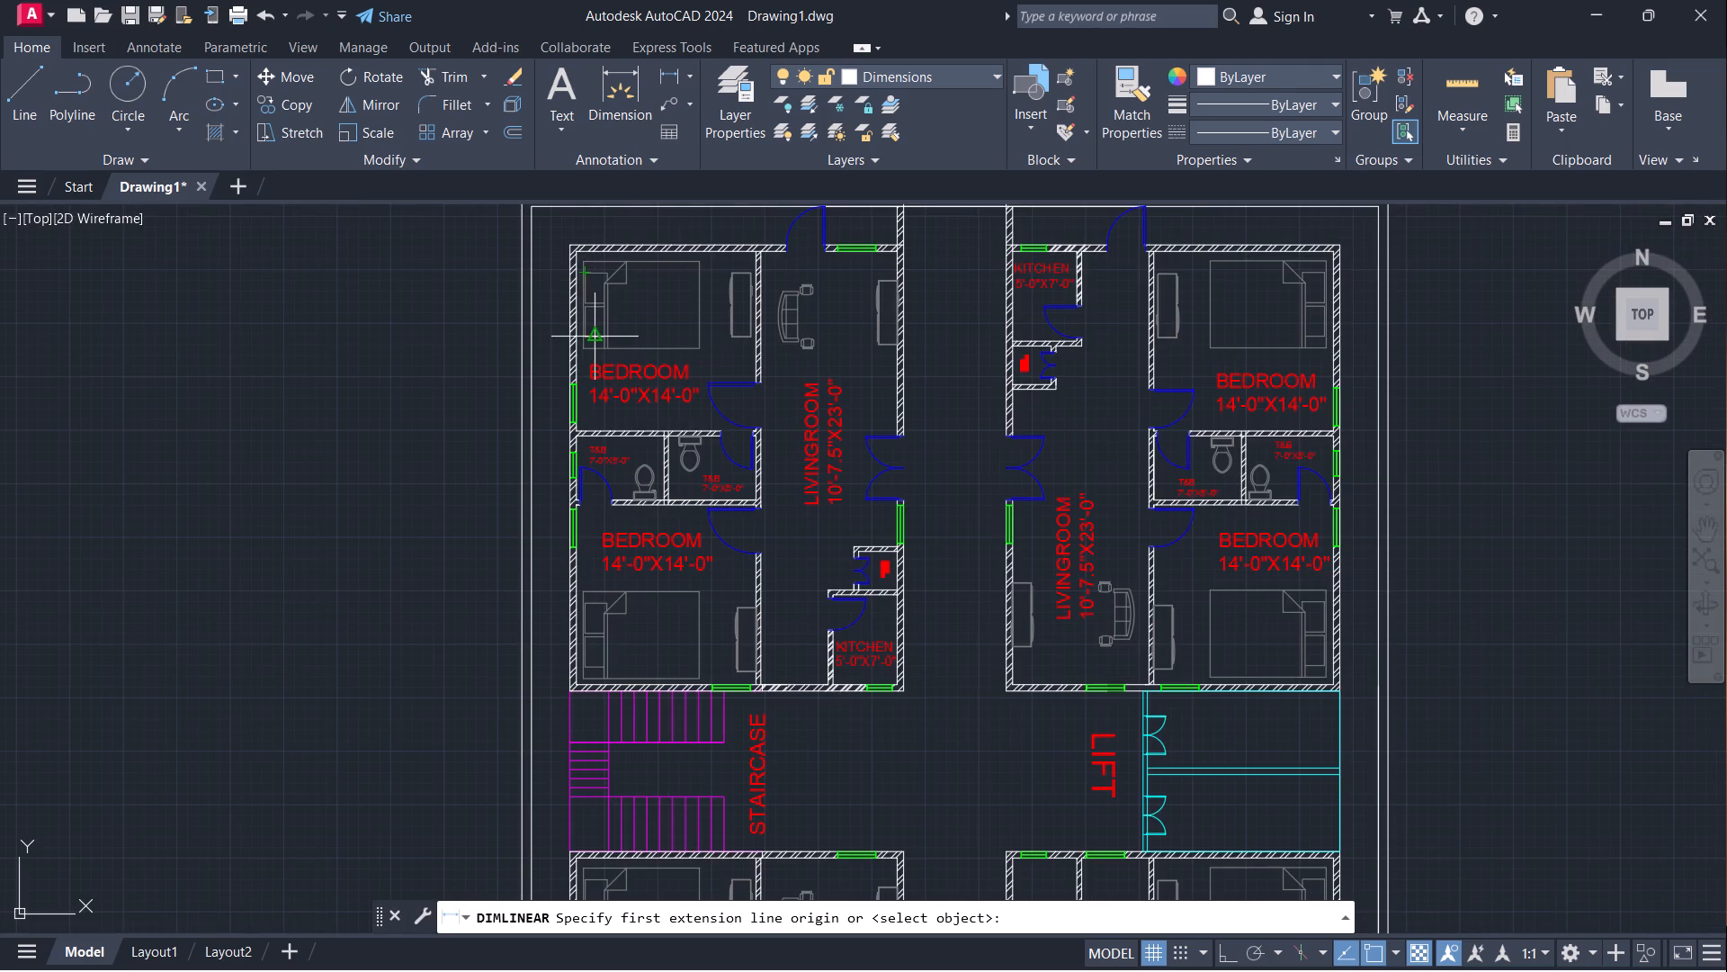
{"action": "scroll", "coordinate": [595, 322], "scroll_direction": "up", "scroll_amount": 1}
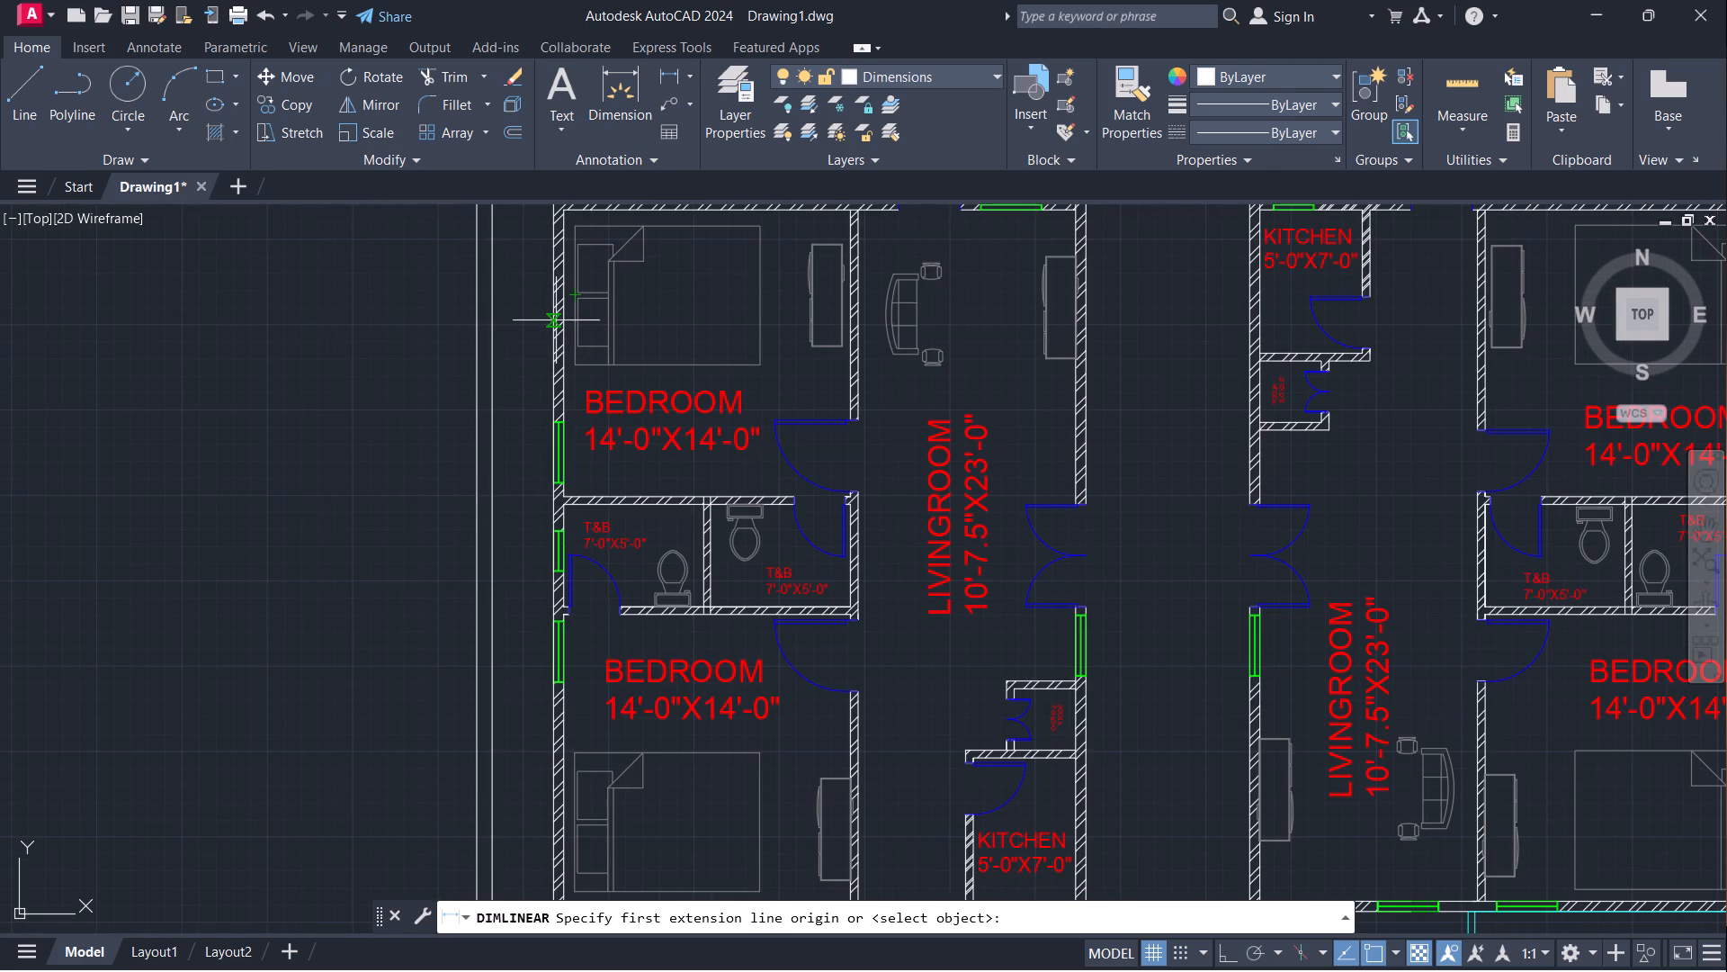
{"action": "scroll", "coordinate": [555, 325], "scroll_direction": "up", "scroll_amount": 3}
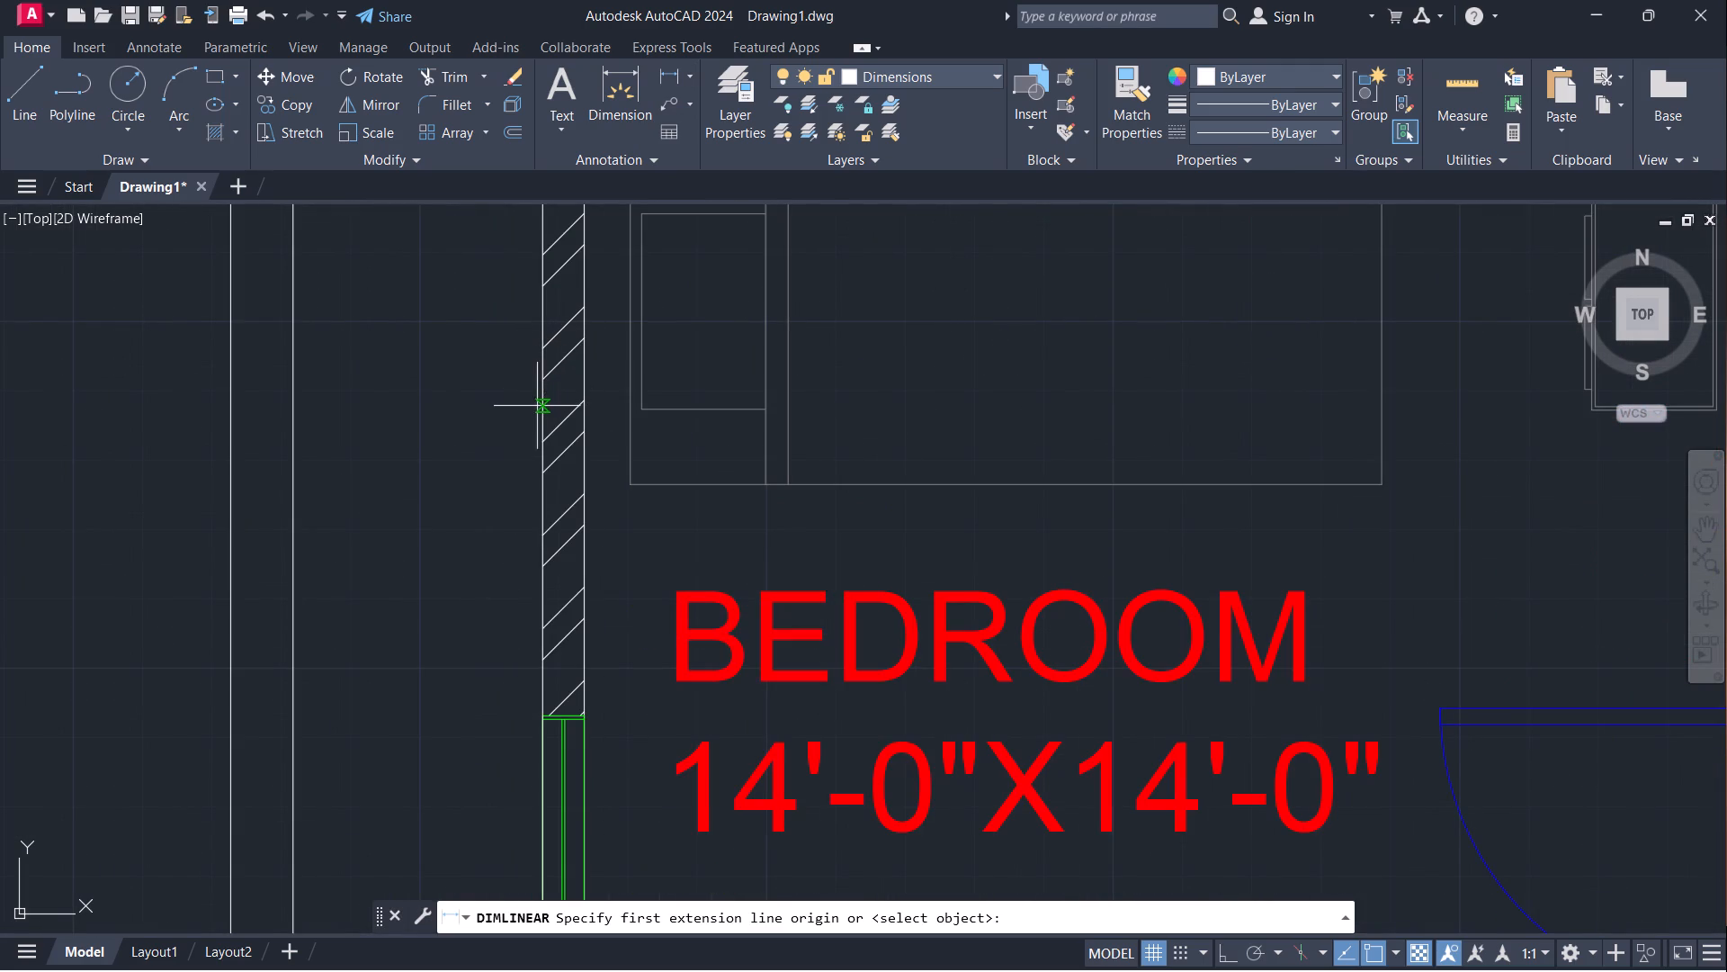
{"action": "left_click", "coordinate": [543, 409]}
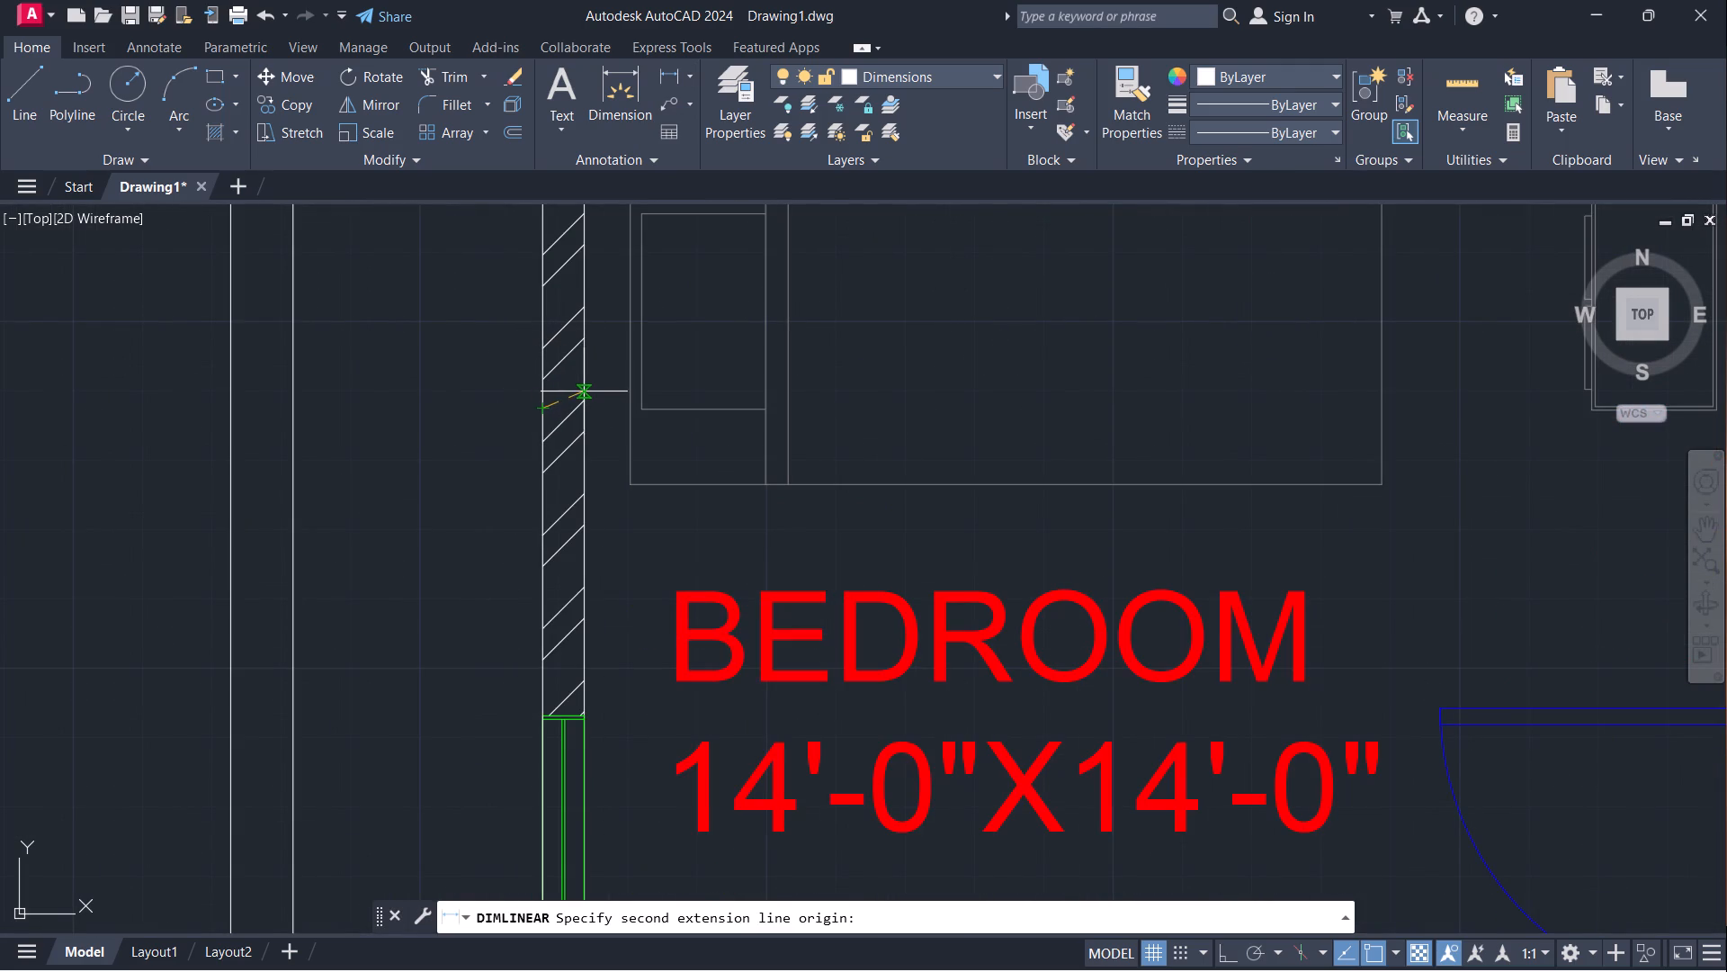
{"action": "left_click", "coordinate": [582, 406]}
{"action": "left_click", "coordinate": [470, 403]}
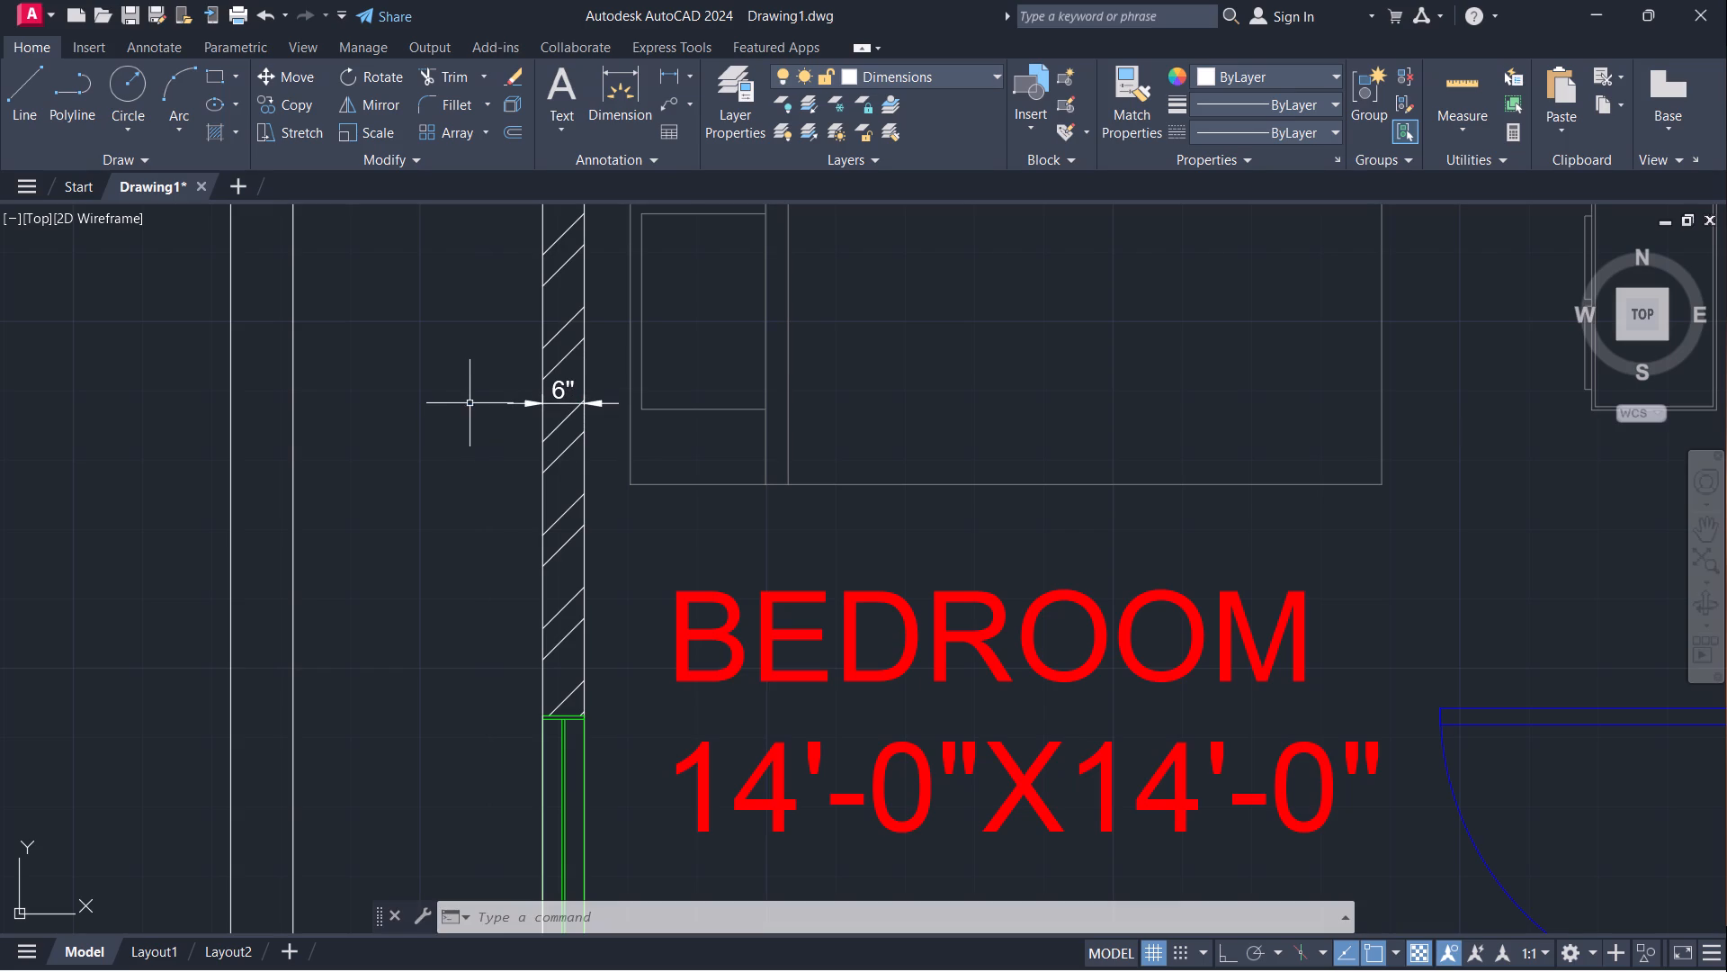
{"action": "key", "text": "Escape"}
Add a linear dimension across the thickness of the partition wall between the inner T&B and the living room.
{"action": "scroll", "coordinate": [422, 324], "scroll_direction": "down", "scroll_amount": 3}
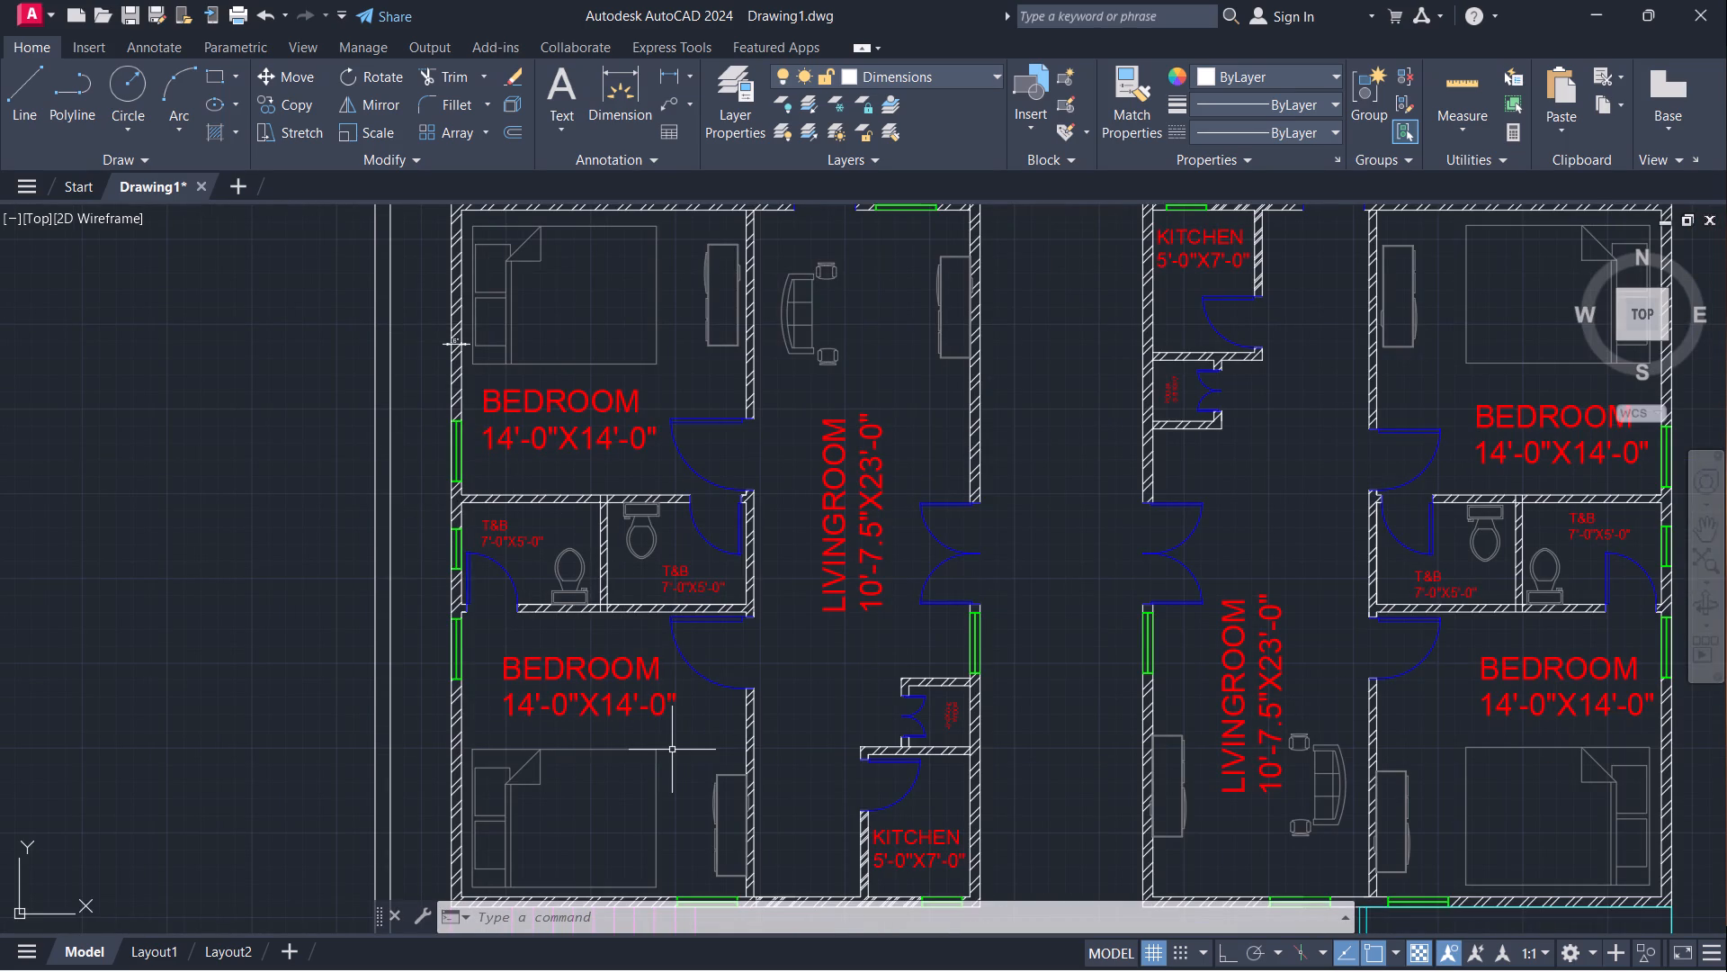
{"action": "middle_click_drag", "start_coordinate": [666, 754], "coordinate": [728, 553]}
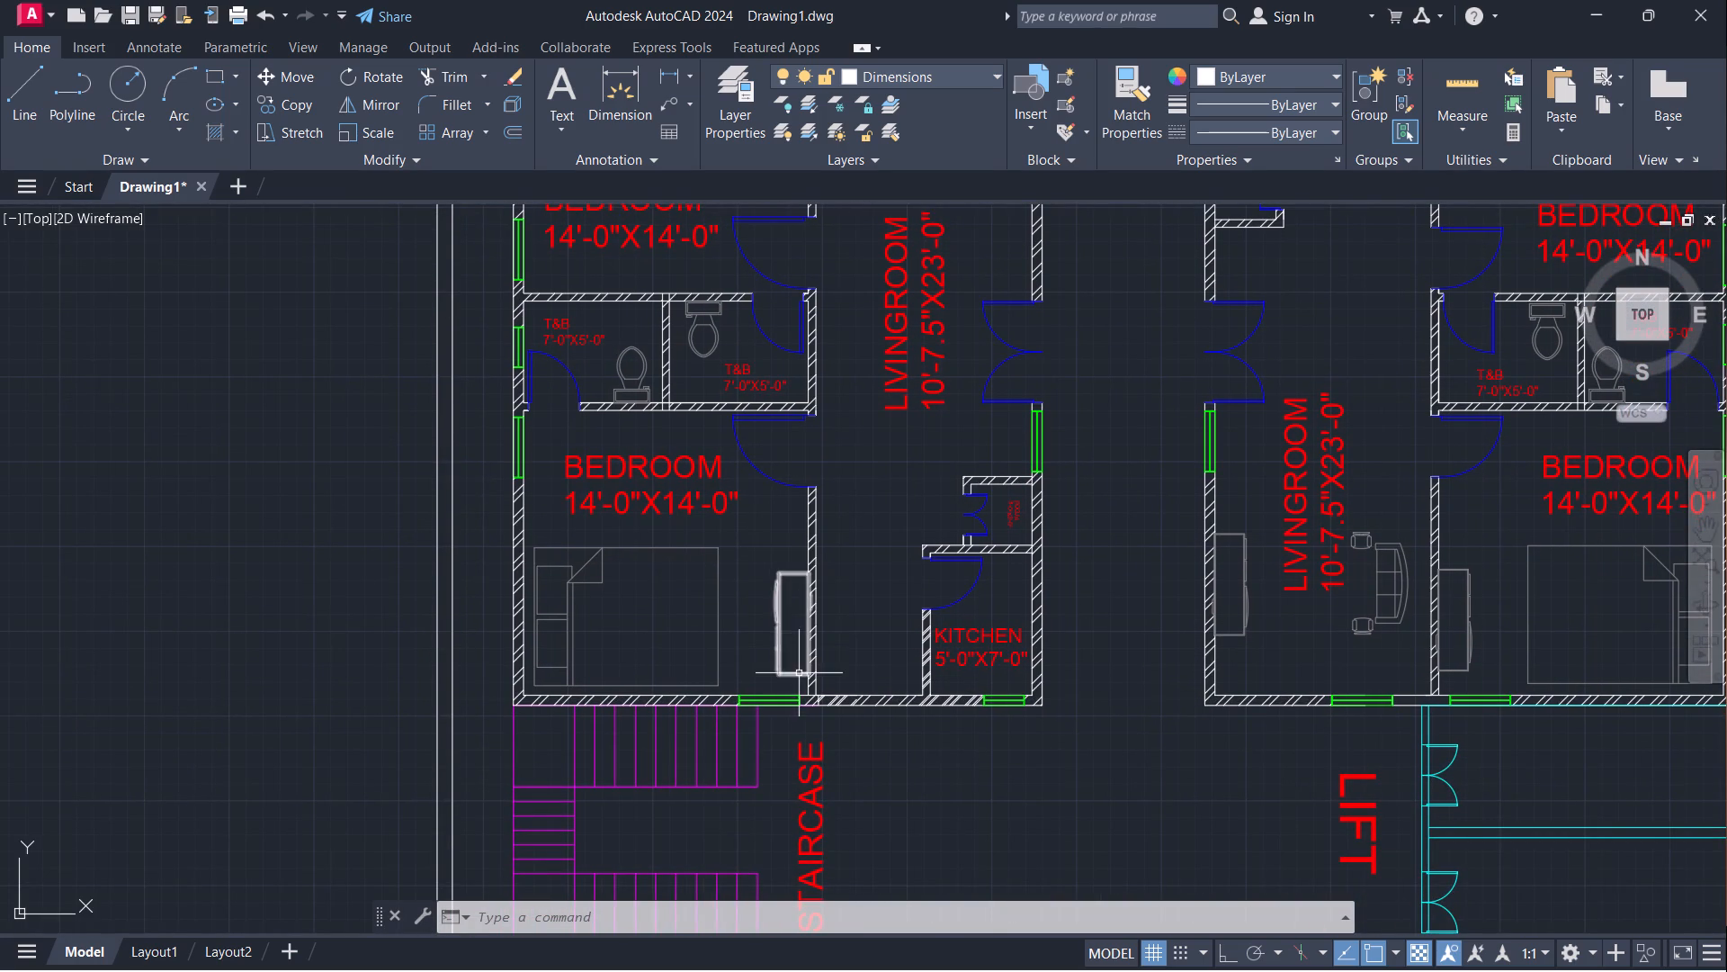
{"action": "scroll", "coordinate": [794, 342], "scroll_direction": "up", "scroll_amount": 2}
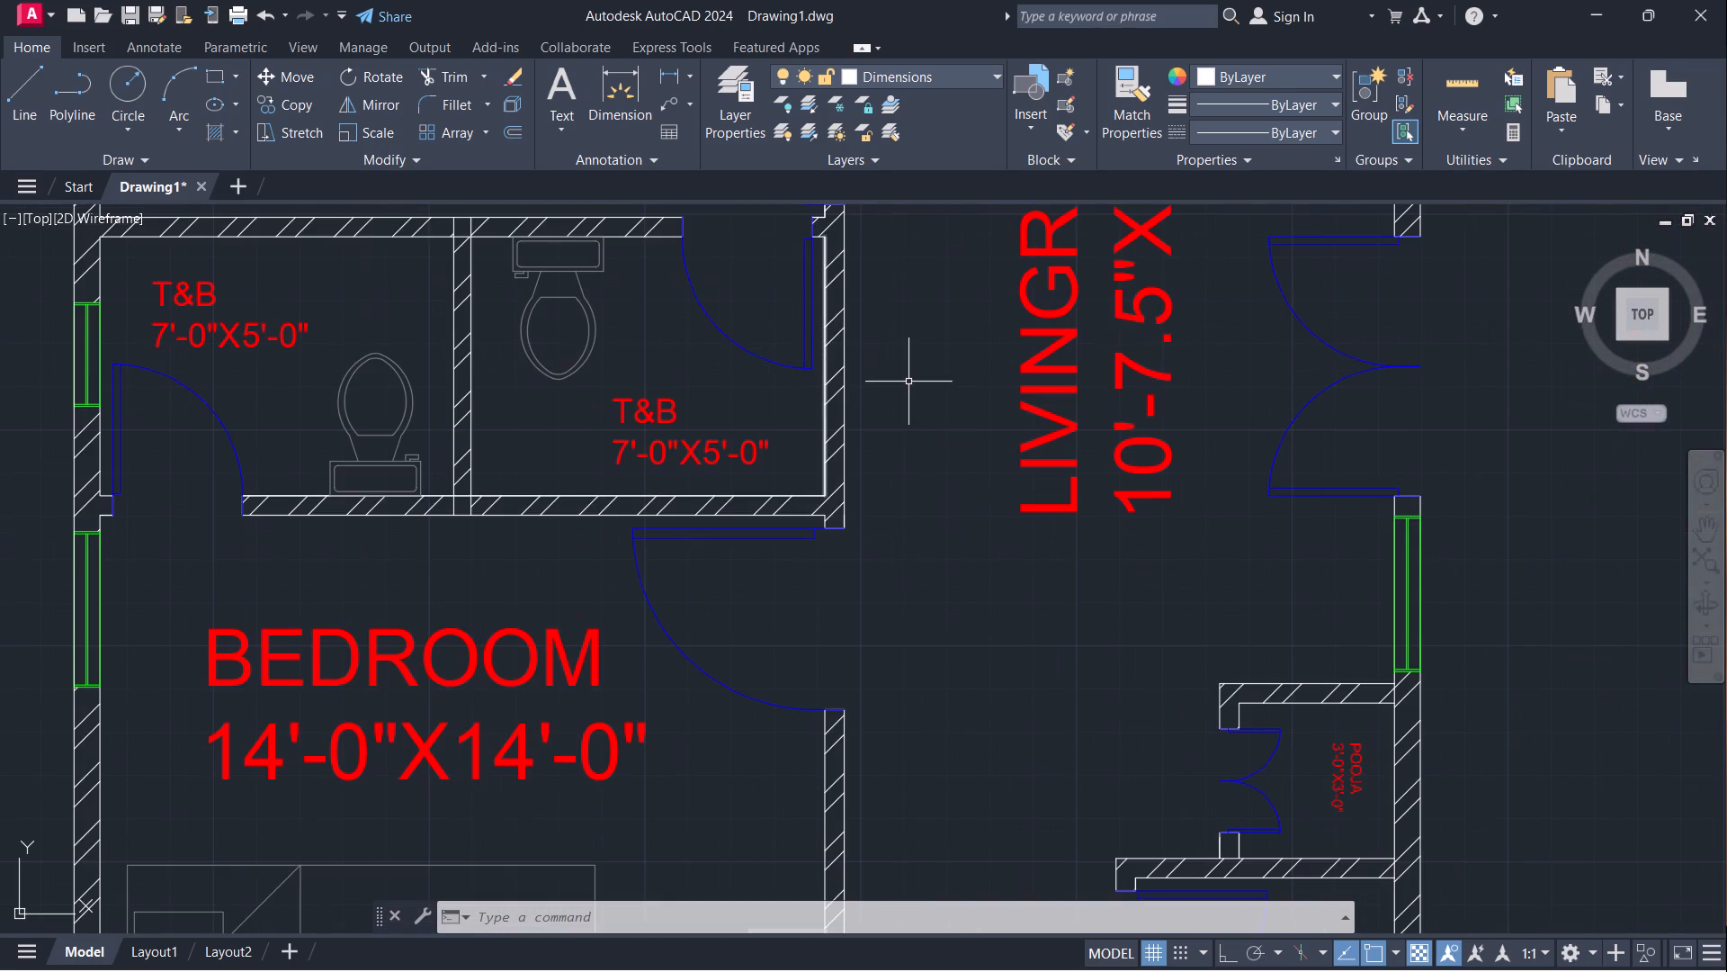
{"action": "key", "text": "space"}
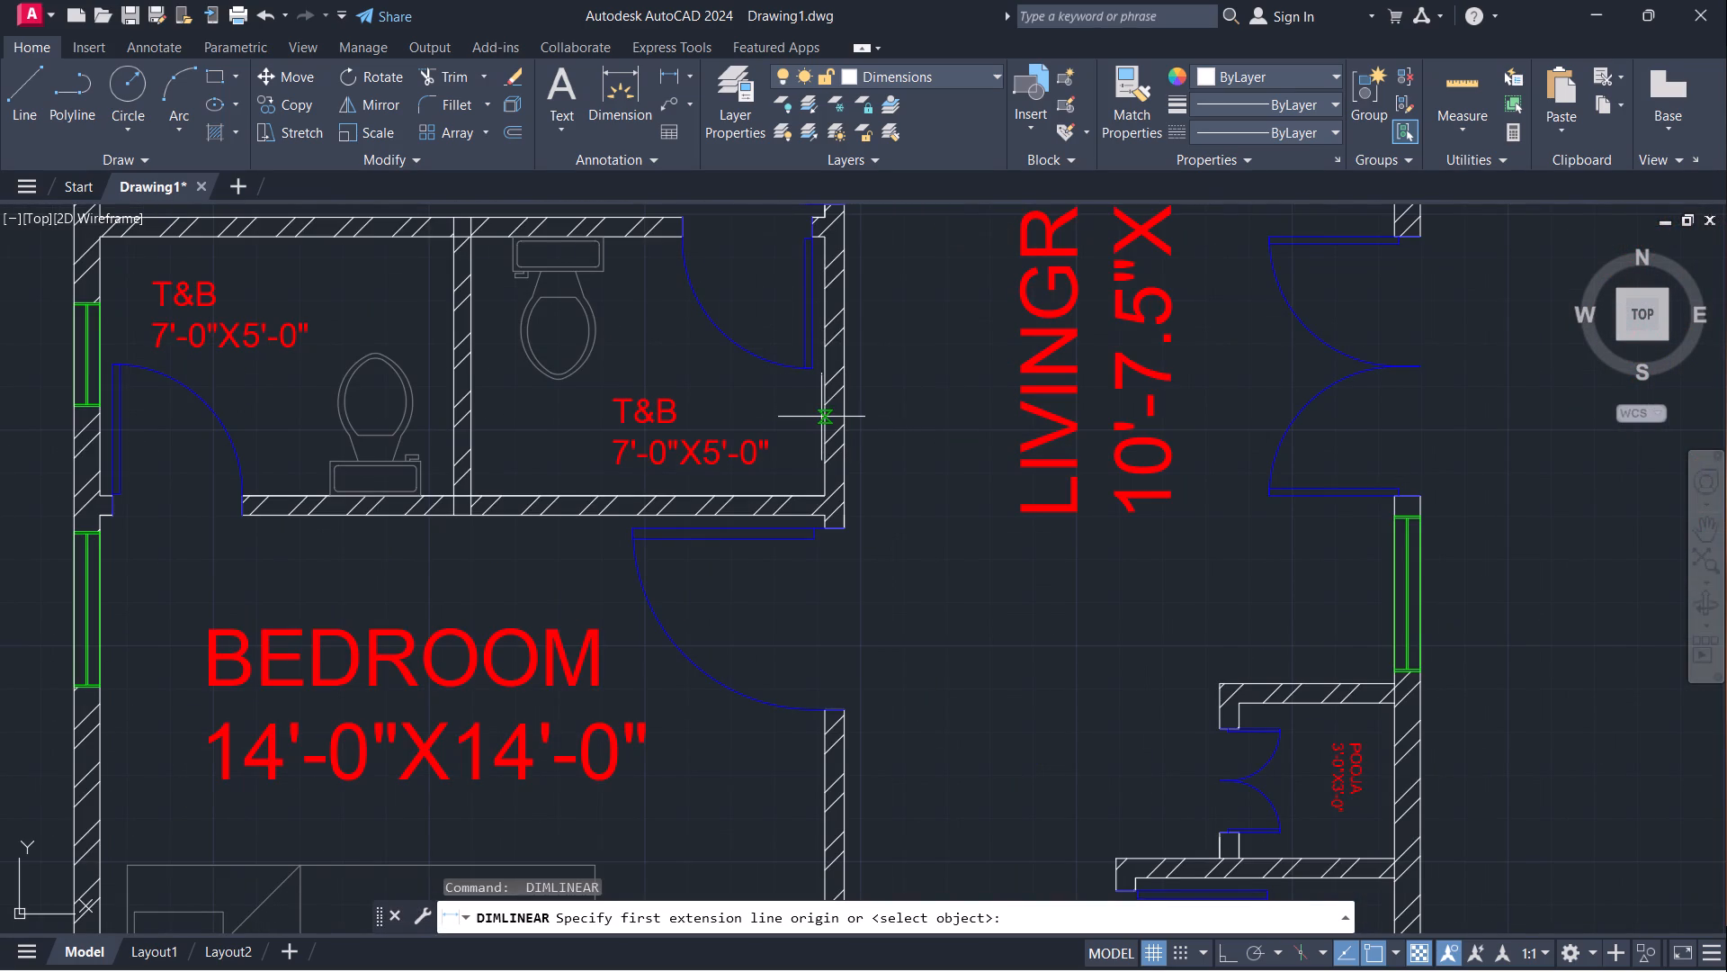
{"action": "left_click", "coordinate": [822, 419]}
{"action": "left_click", "coordinate": [851, 422]}
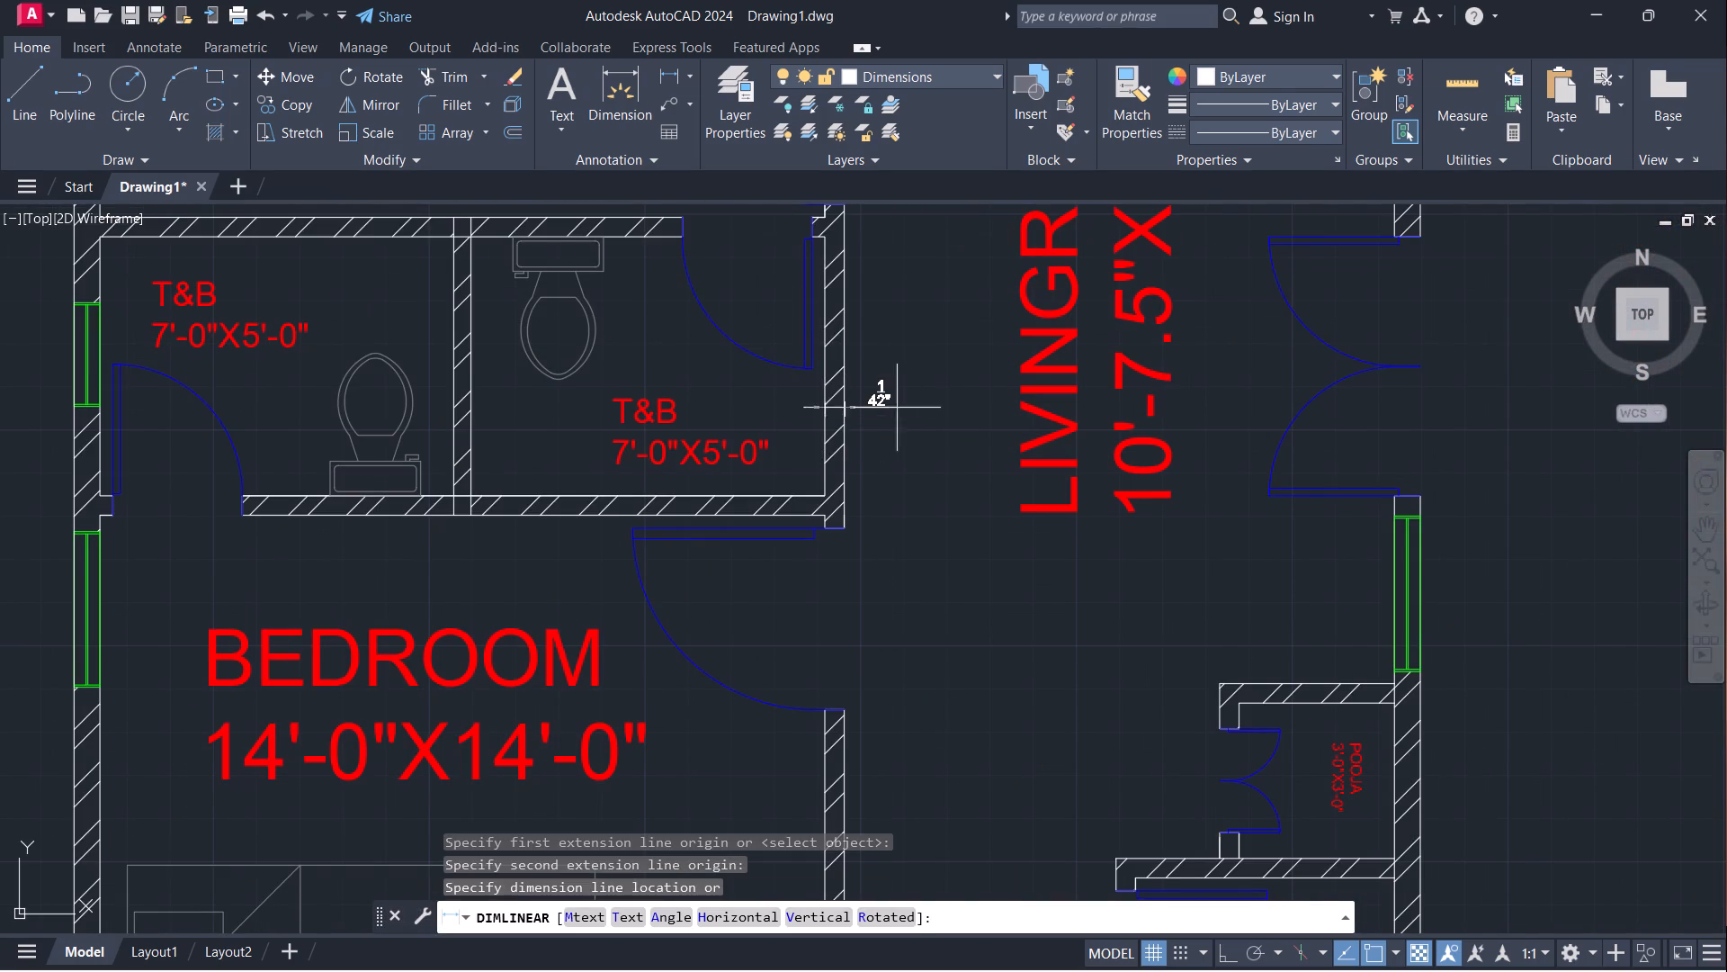
{"action": "left_click", "coordinate": [888, 438]}
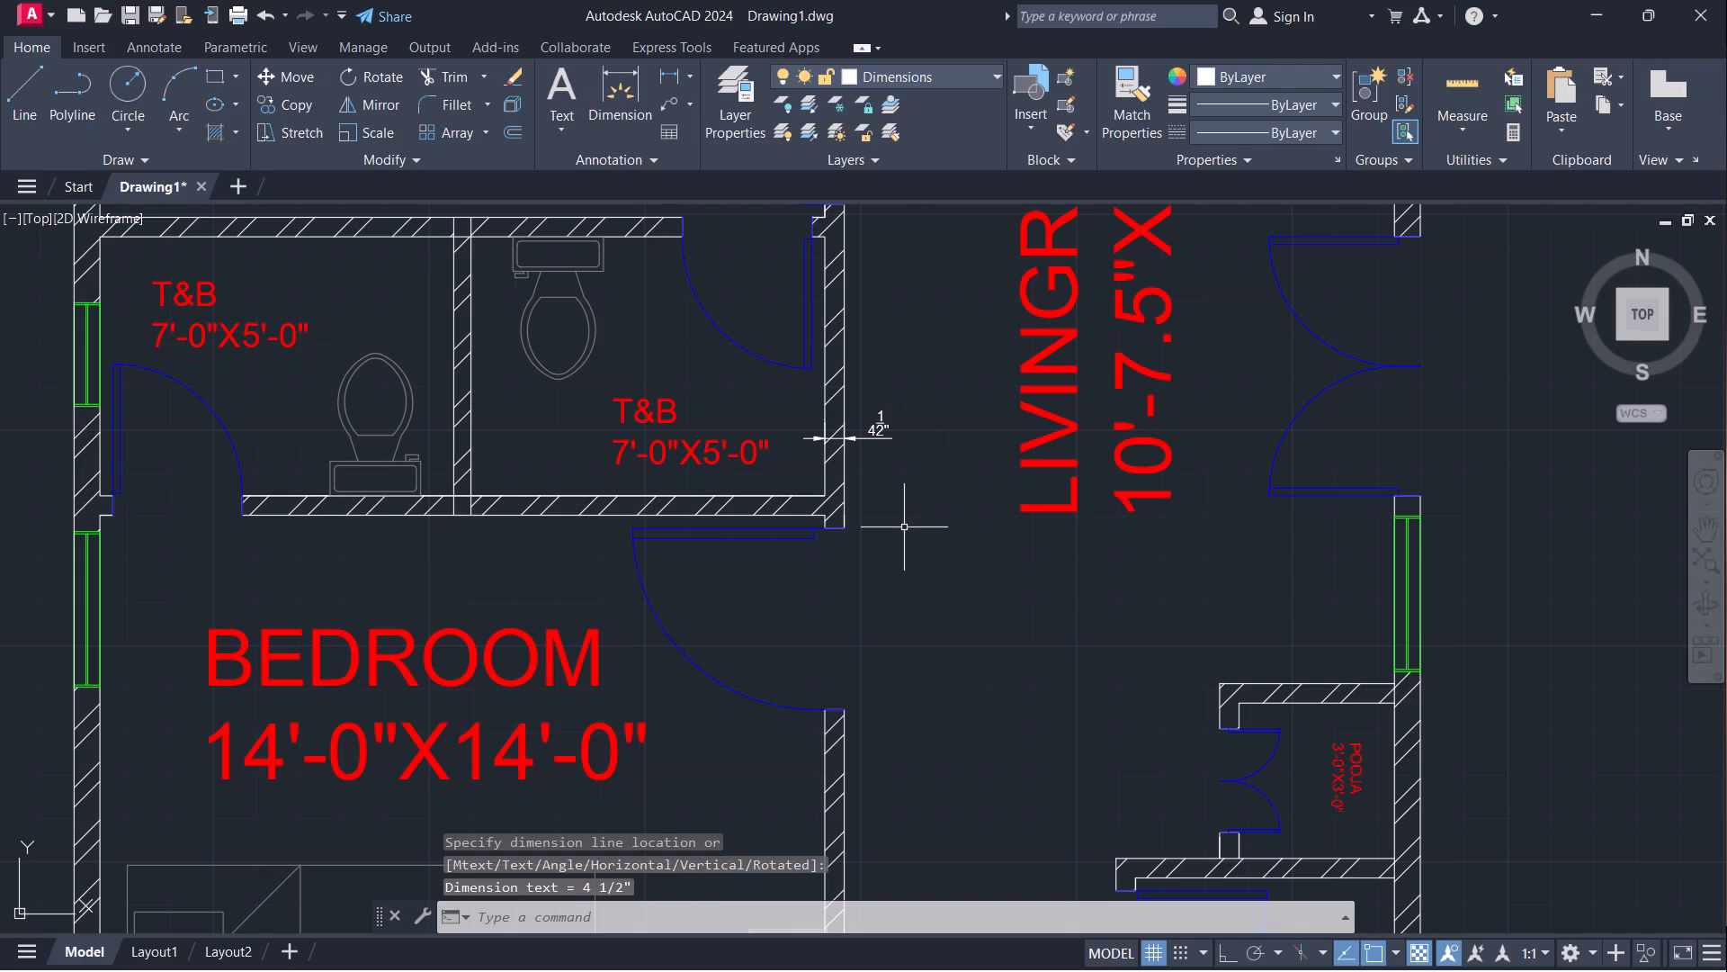
{"action": "key", "text": "Escape"}
Add a vertical linear dimension of the lower bedroom's door opening, placed on the living room side.
{"action": "key", "text": "space"}
{"action": "left_click", "coordinate": [846, 533]}
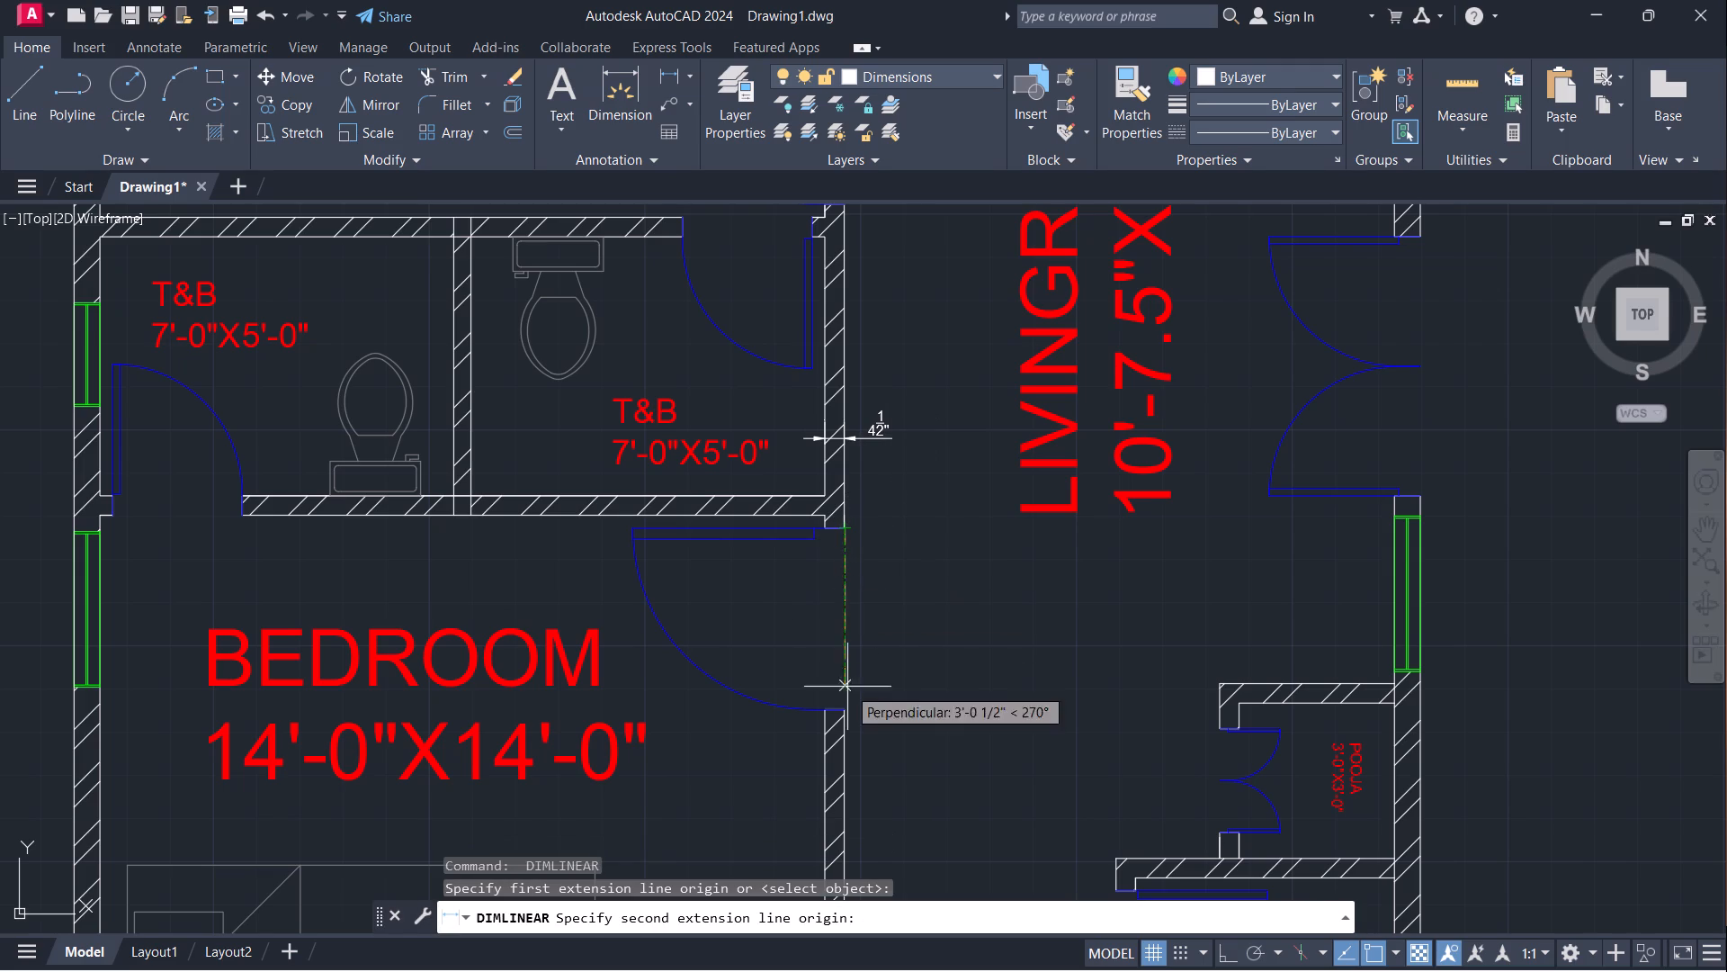
{"action": "left_click", "coordinate": [847, 704]}
{"action": "left_click", "coordinate": [876, 675]}
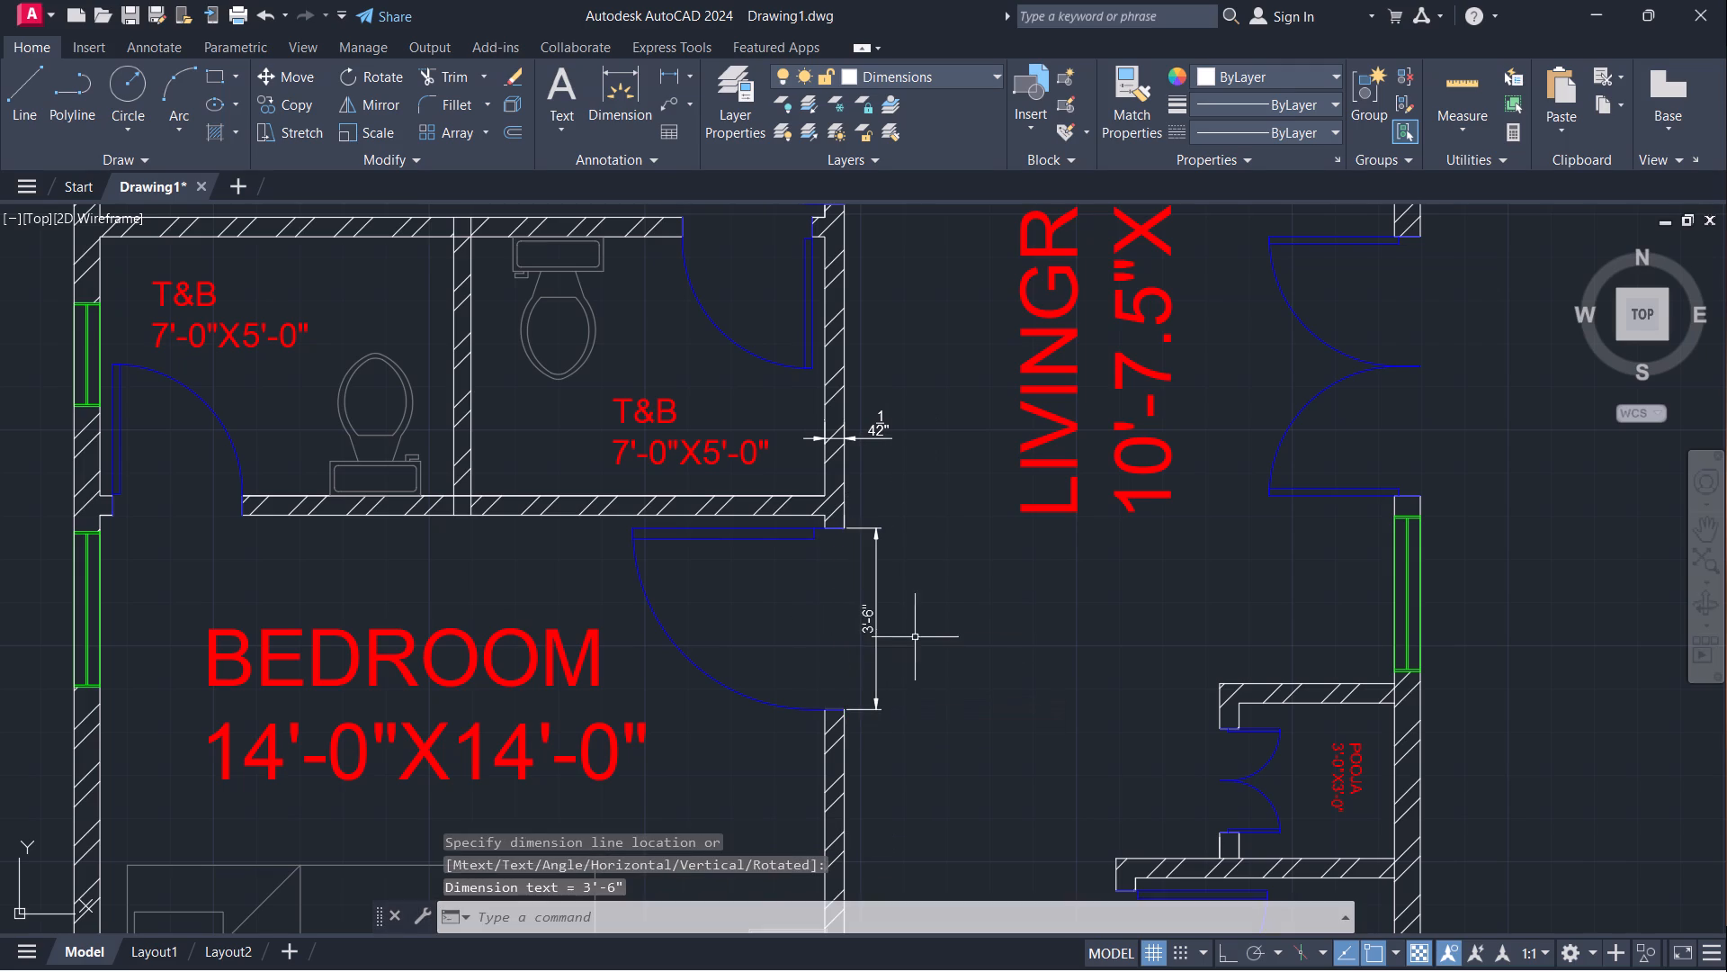
Add a vertical linear dimension of the upper stair flight's width, placed between the flight and the STAIRCASE label.
{"action": "scroll", "coordinate": [918, 622], "scroll_direction": "down", "scroll_amount": 2}
{"action": "middle_click_drag", "start_coordinate": [1200, 661], "coordinate": [1183, 651]}
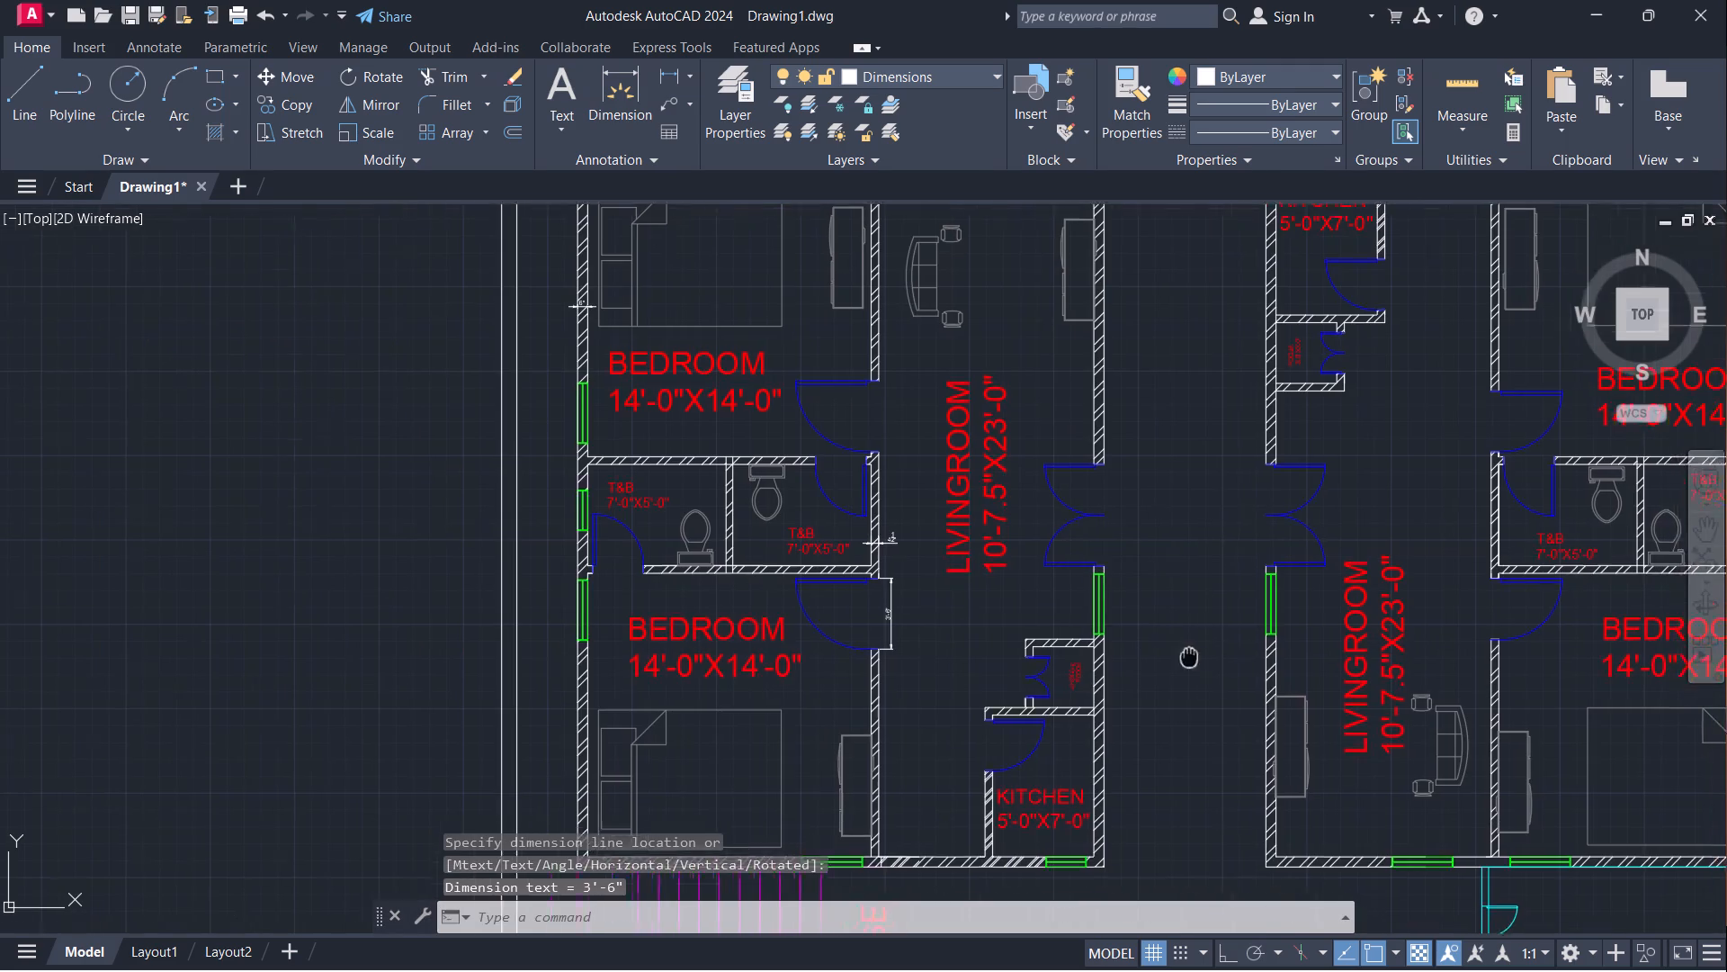
{"action": "middle_click_drag", "start_coordinate": [1183, 651], "coordinate": [913, 616]}
{"action": "middle_click_drag", "start_coordinate": [658, 699], "coordinate": [730, 564]}
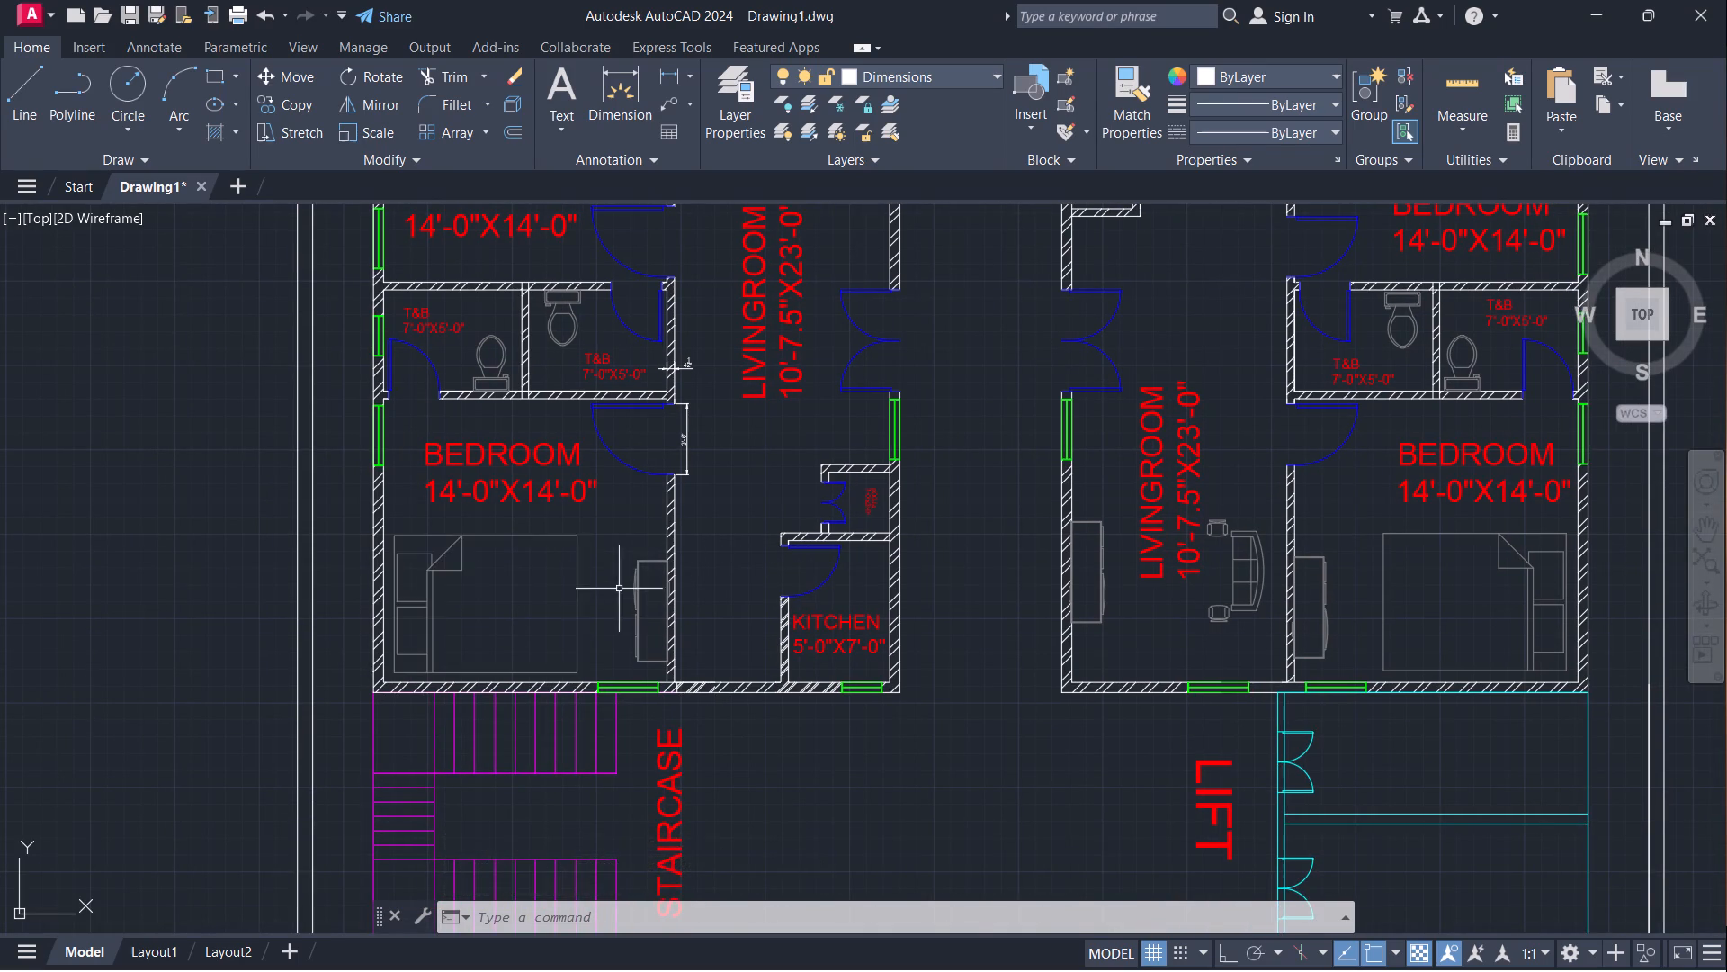
{"action": "scroll", "coordinate": [716, 531], "scroll_direction": "down", "scroll_amount": 1}
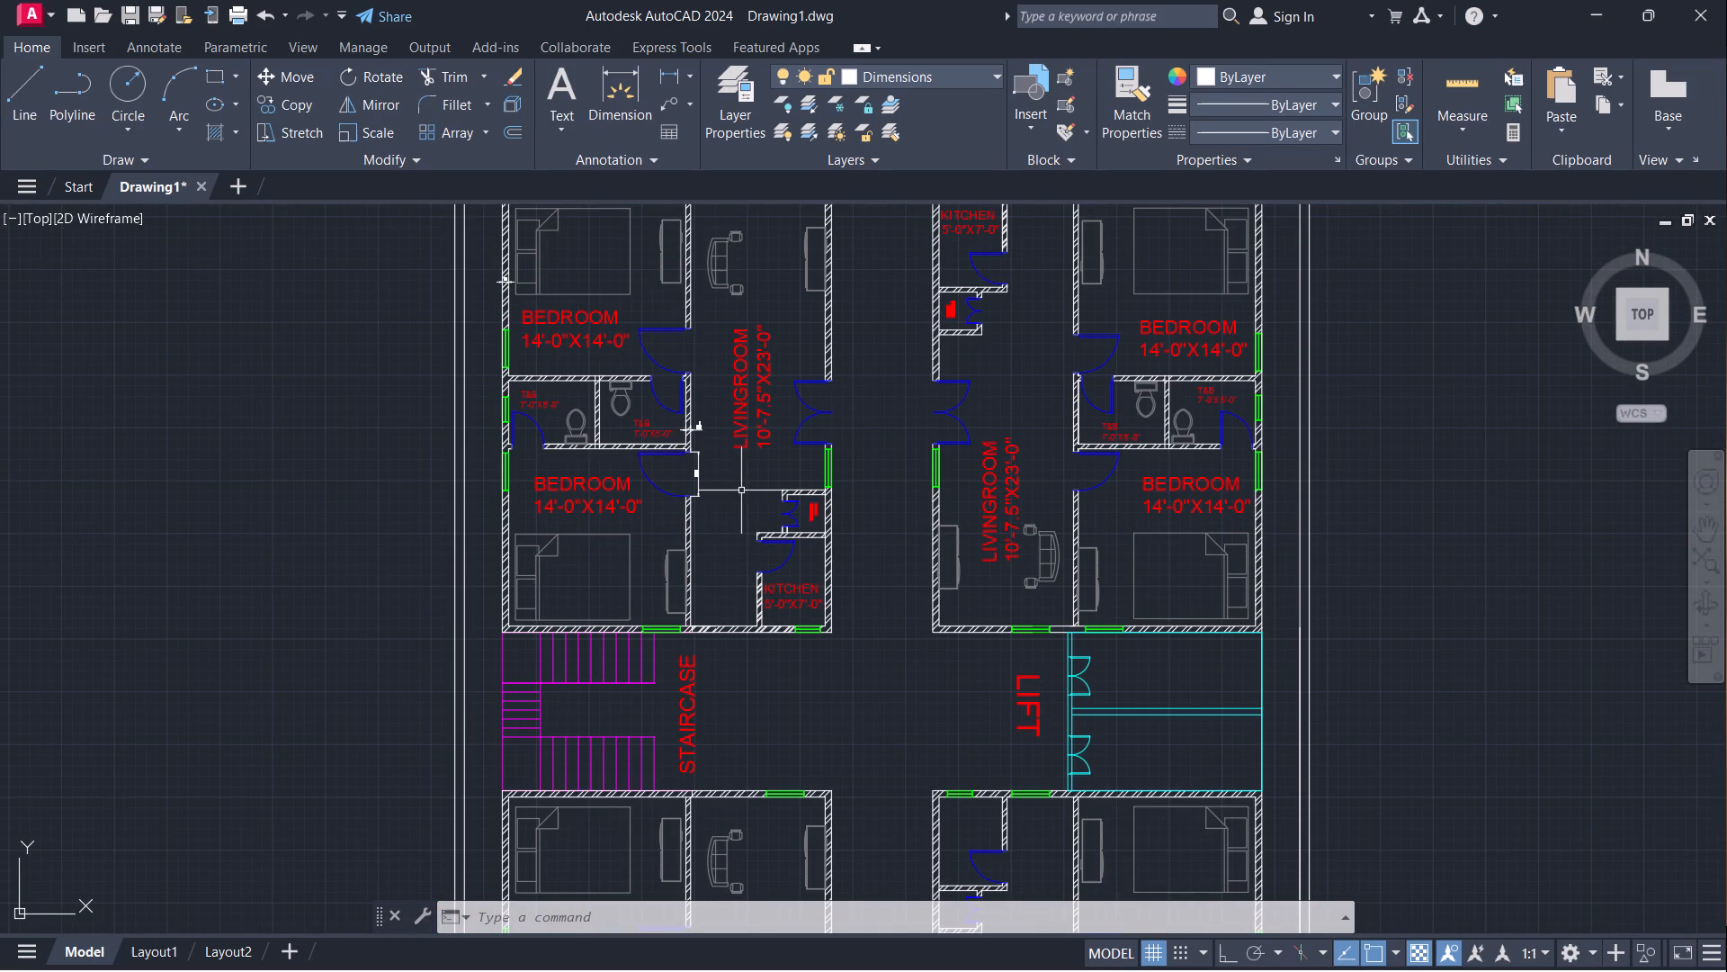
{"action": "scroll", "coordinate": [615, 697], "scroll_direction": "up", "scroll_amount": 2}
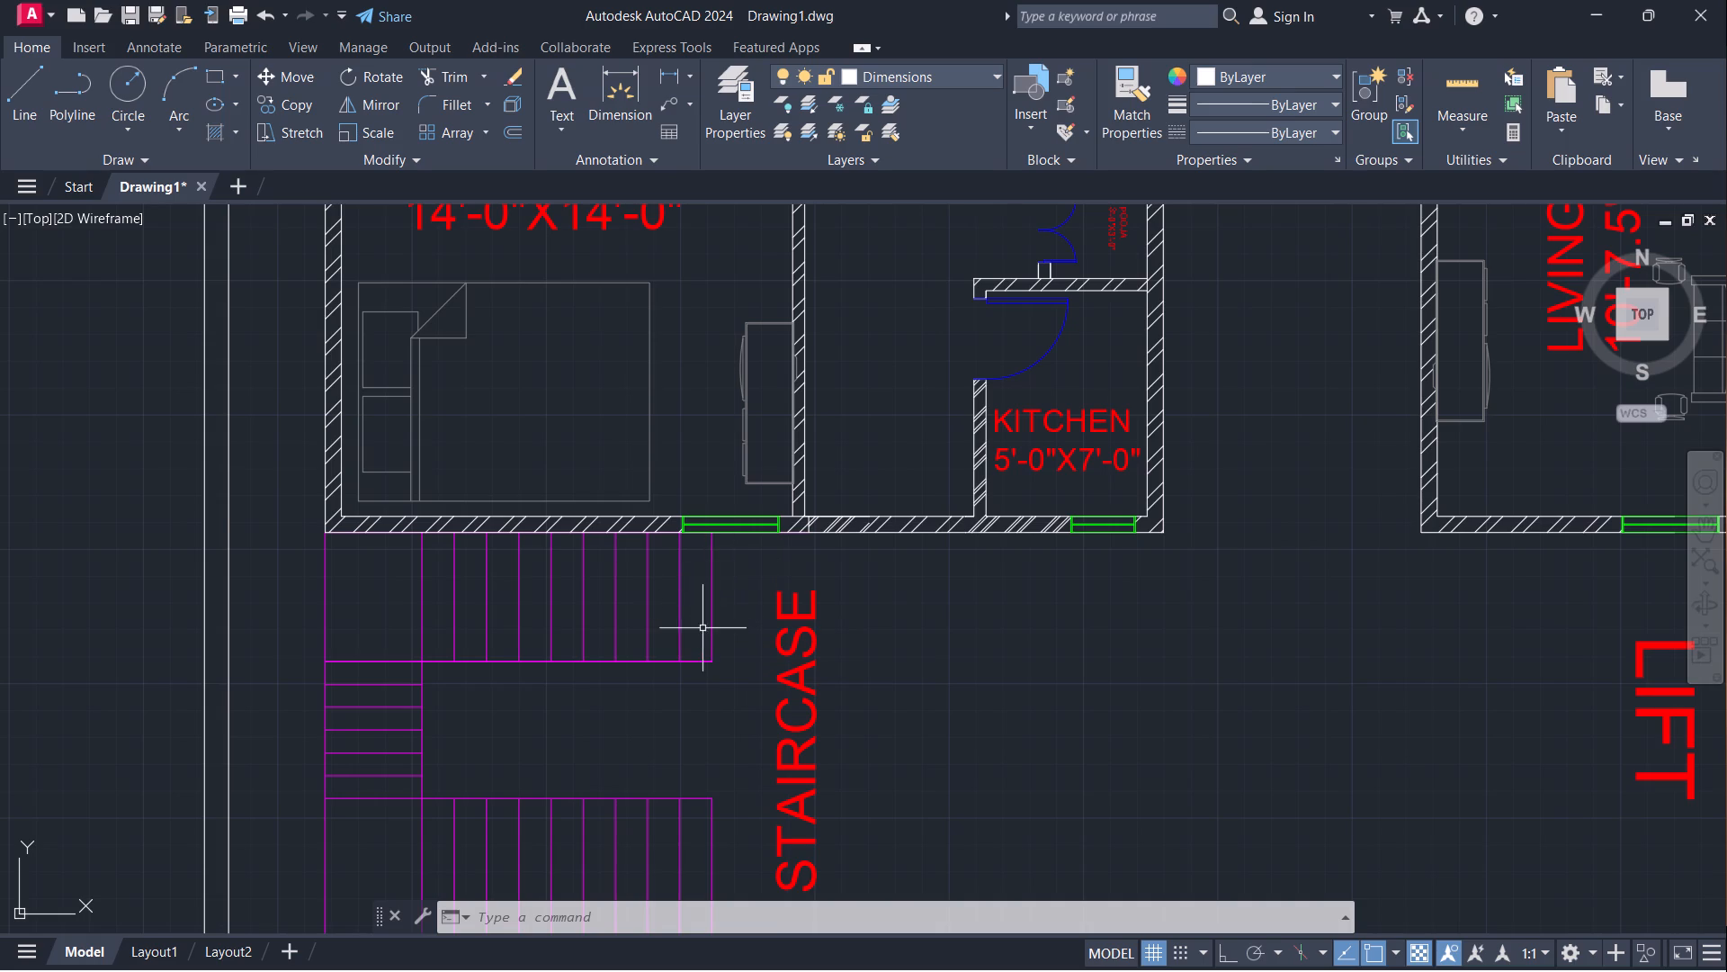
{"action": "key", "text": "space"}
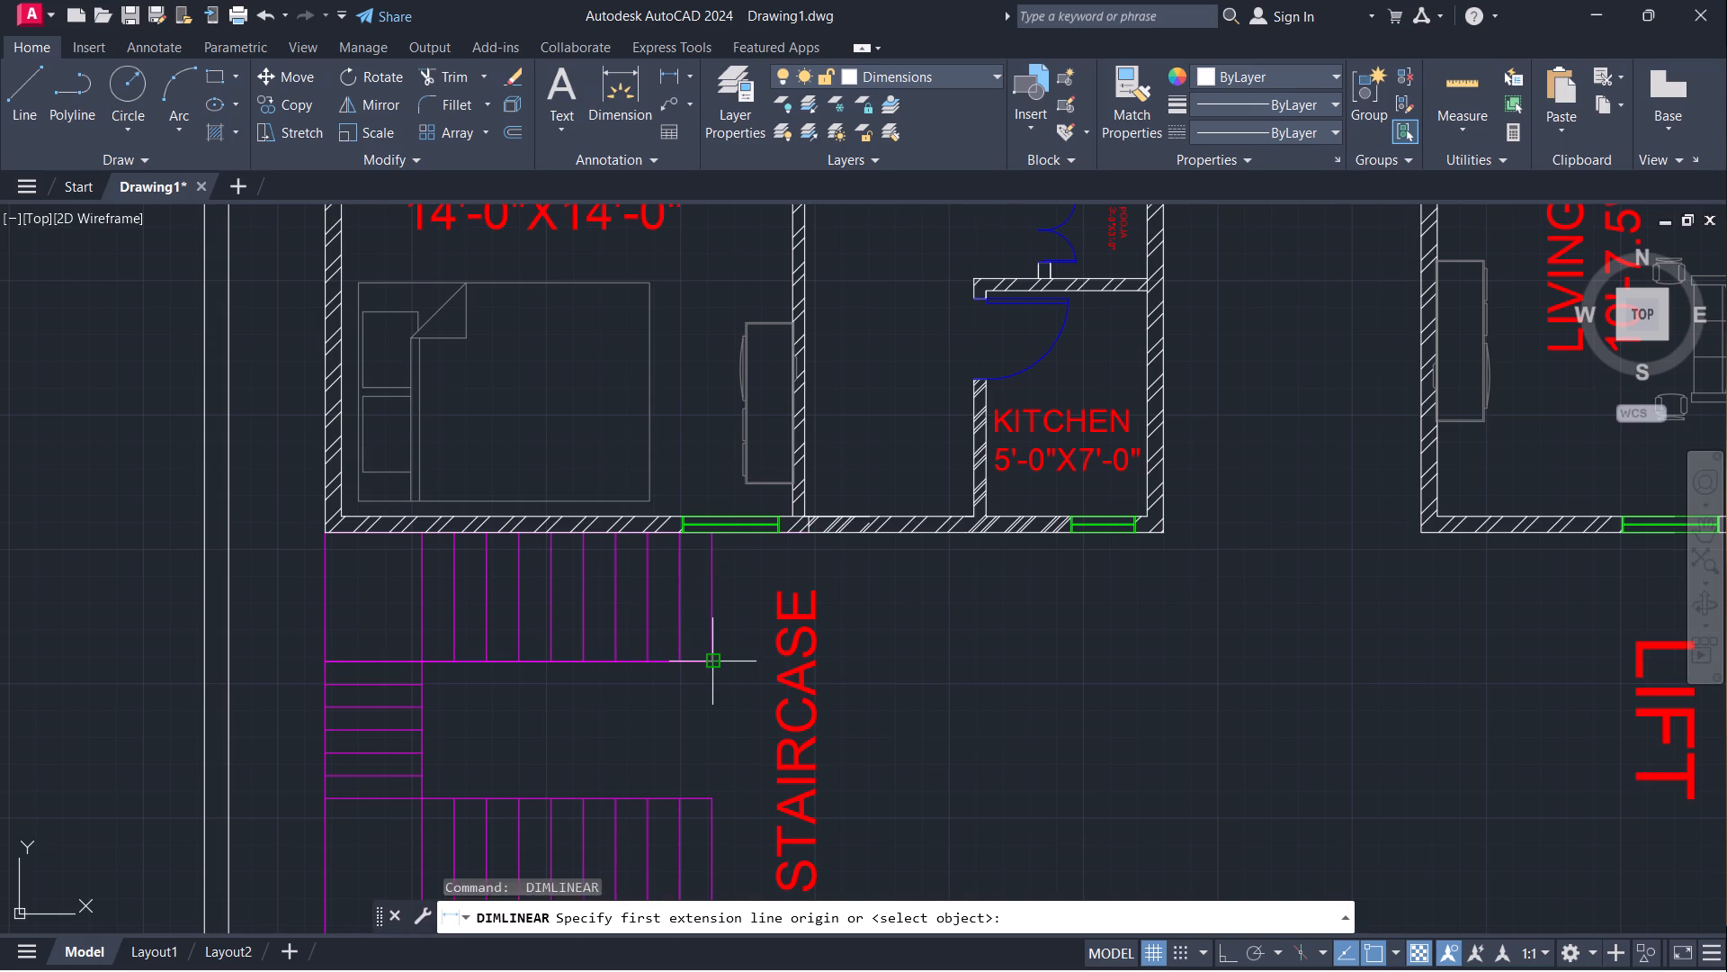
{"action": "left_click", "coordinate": [714, 662]}
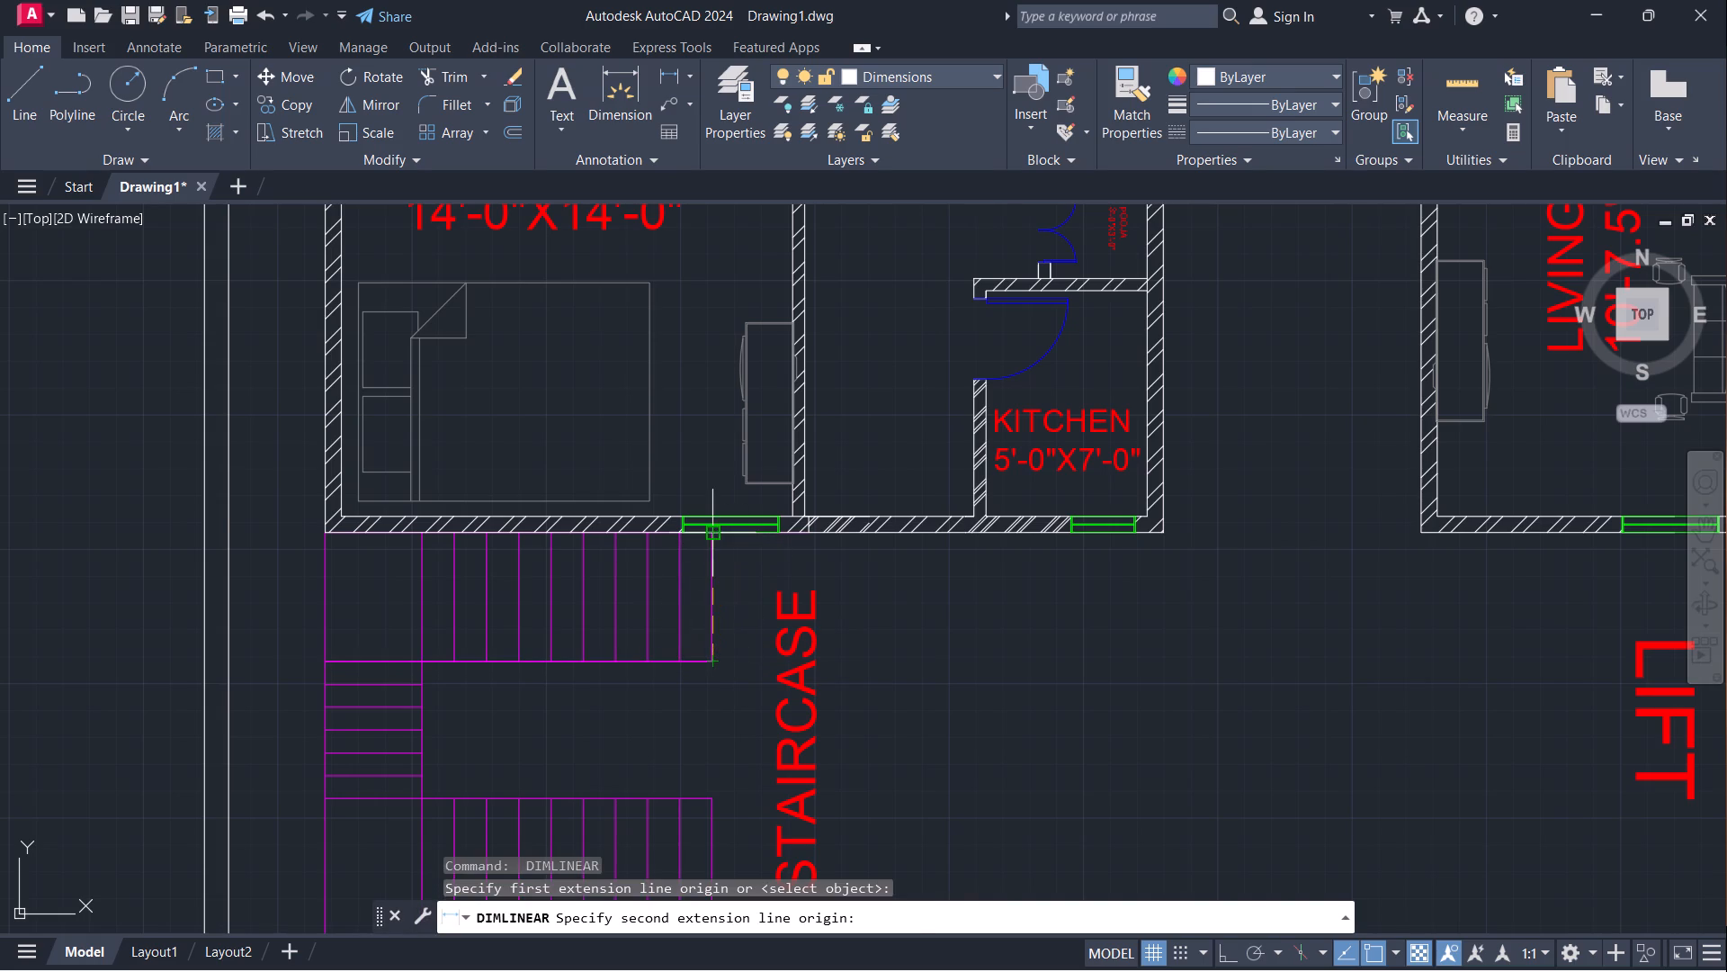
{"action": "left_click", "coordinate": [711, 535]}
{"action": "left_click", "coordinate": [728, 583]}
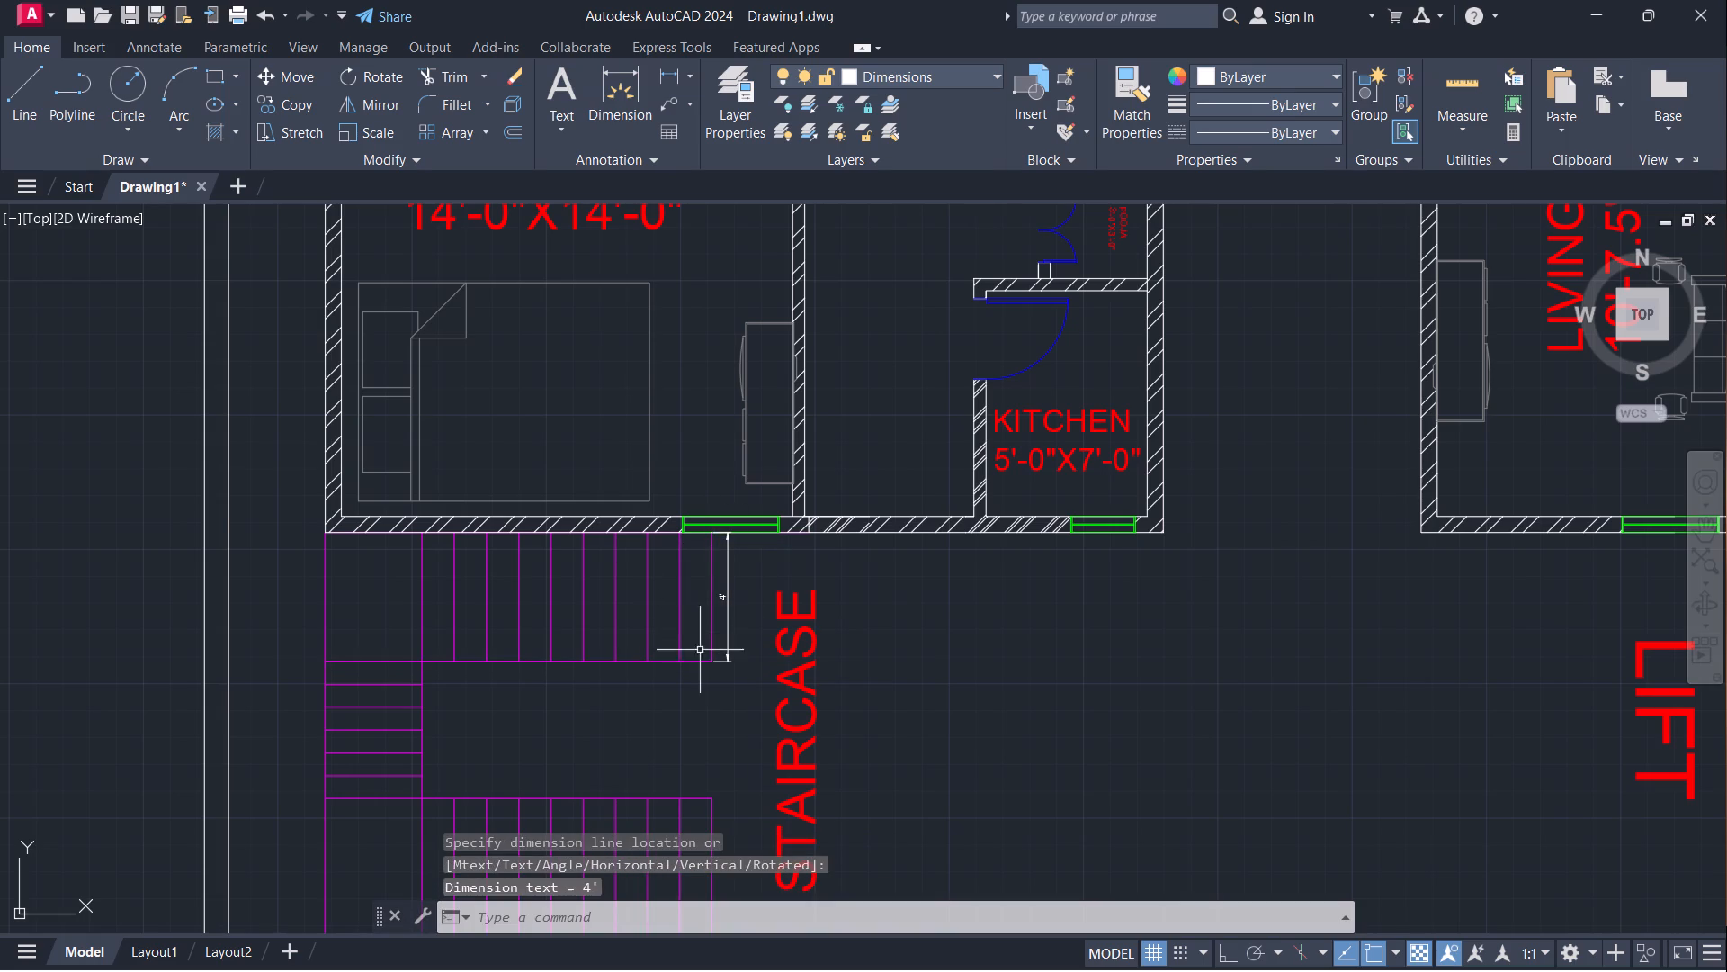
Add a horizontal linear dimension of the end tread's depth on the upper stair flight.
{"action": "key", "text": "space"}
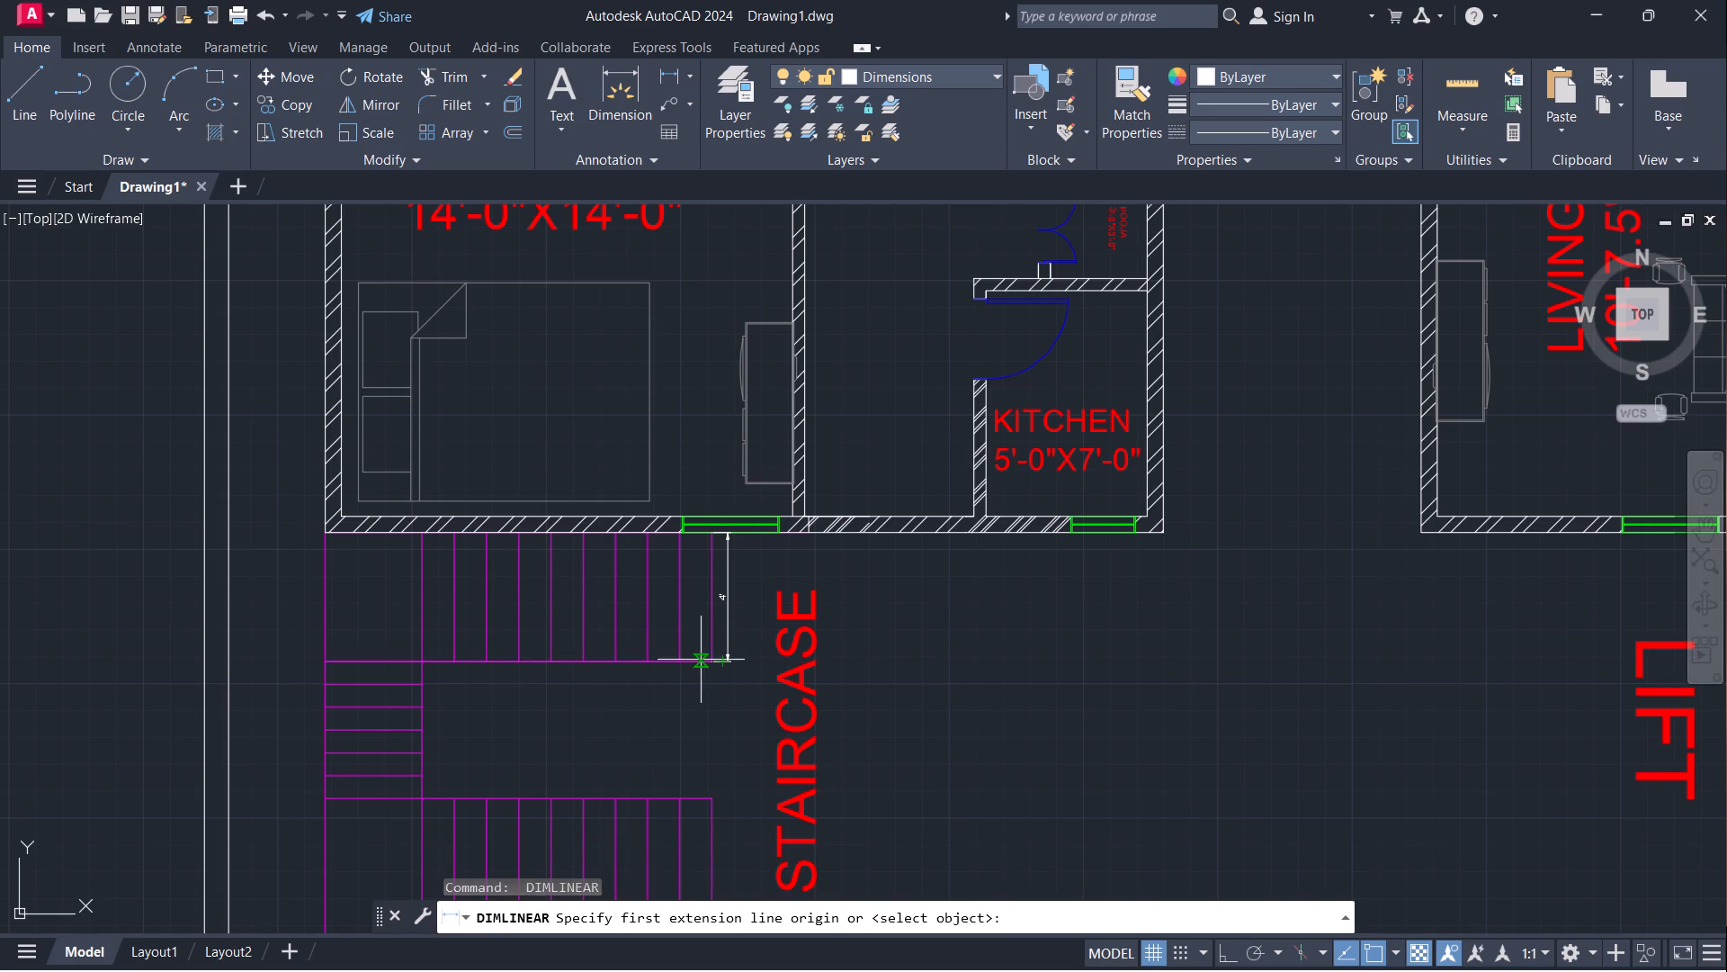
{"action": "left_click", "coordinate": [710, 660]}
{"action": "left_click", "coordinate": [685, 659]}
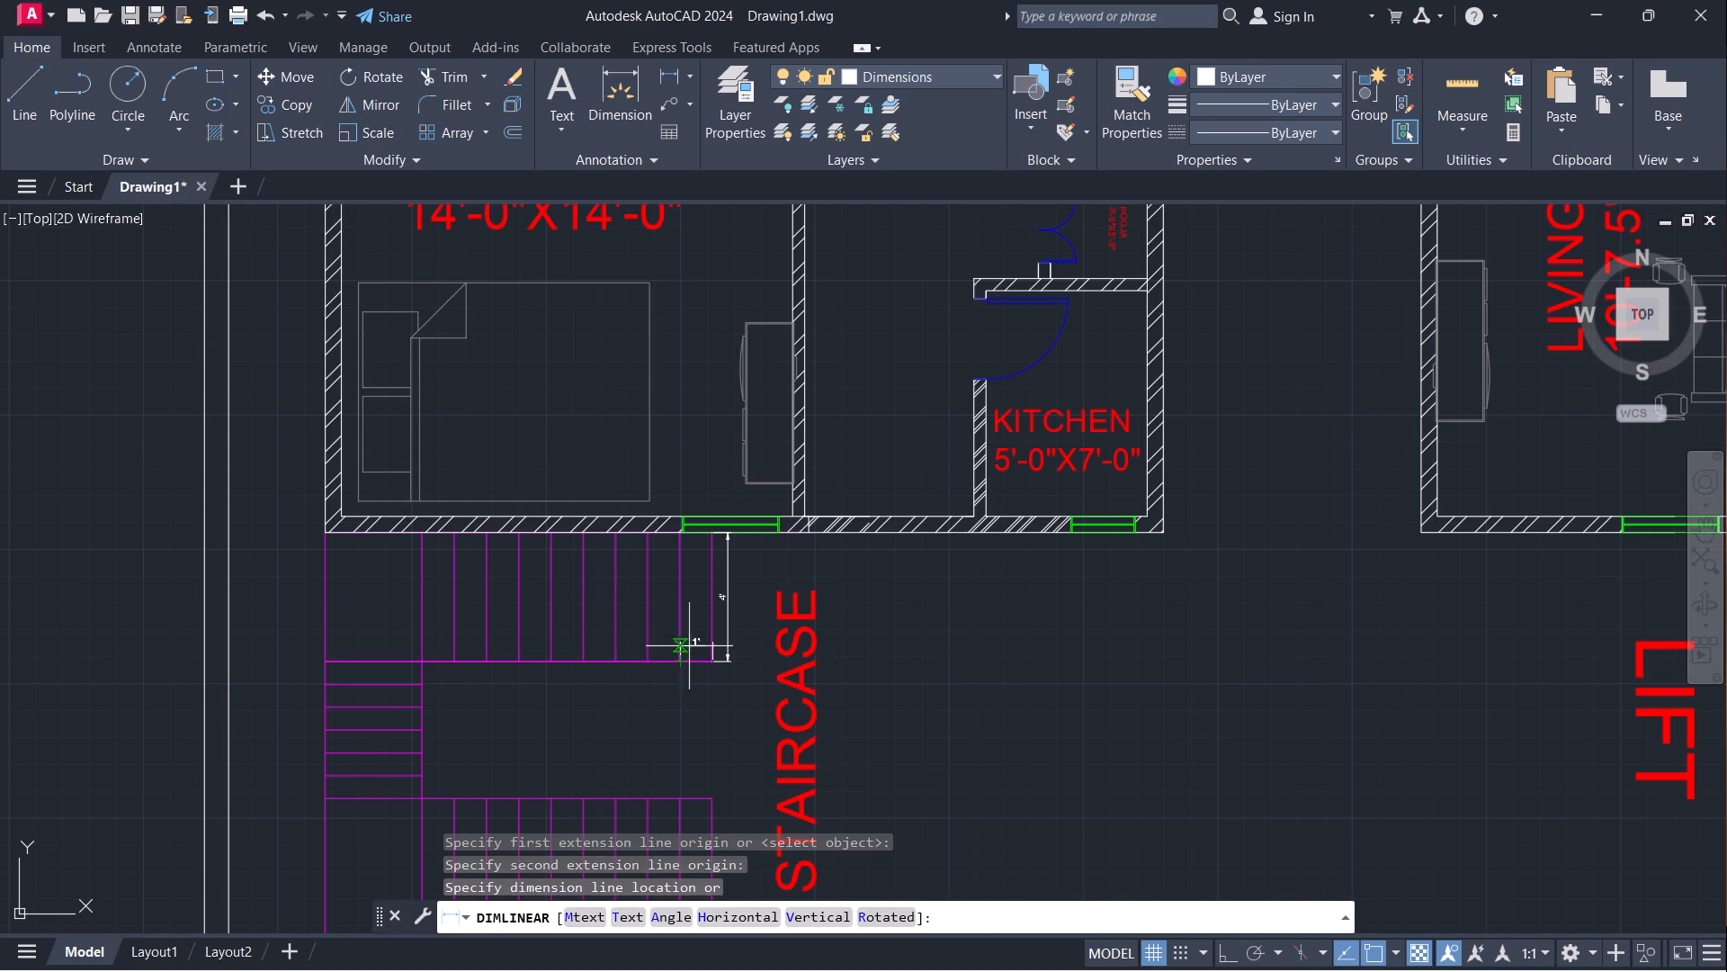
{"action": "left_click", "coordinate": [693, 633]}
Add a vertical linear dimension of the gap between the two stair flights, placed just inside the side steps.
{"action": "scroll", "coordinate": [657, 695], "scroll_direction": "down", "scroll_amount": 1}
{"action": "middle_click_drag", "start_coordinate": [653, 709], "coordinate": [621, 654]}
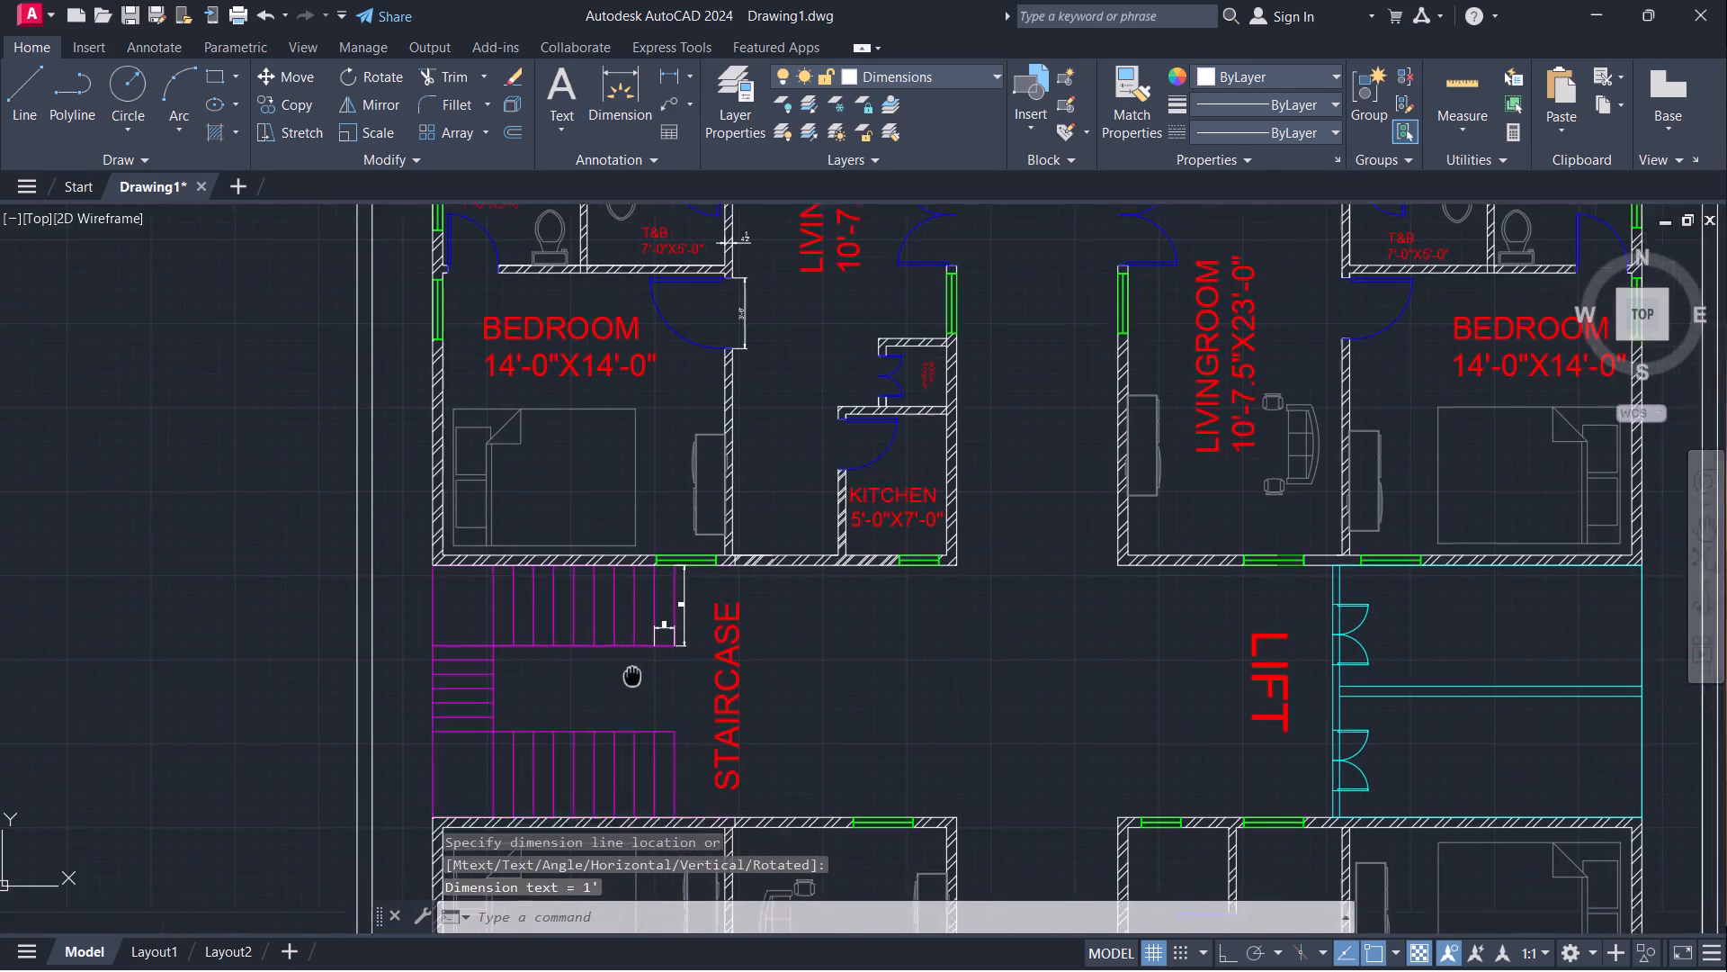
{"action": "middle_click_drag", "start_coordinate": [621, 654], "coordinate": [536, 520]}
{"action": "key", "text": "space"}
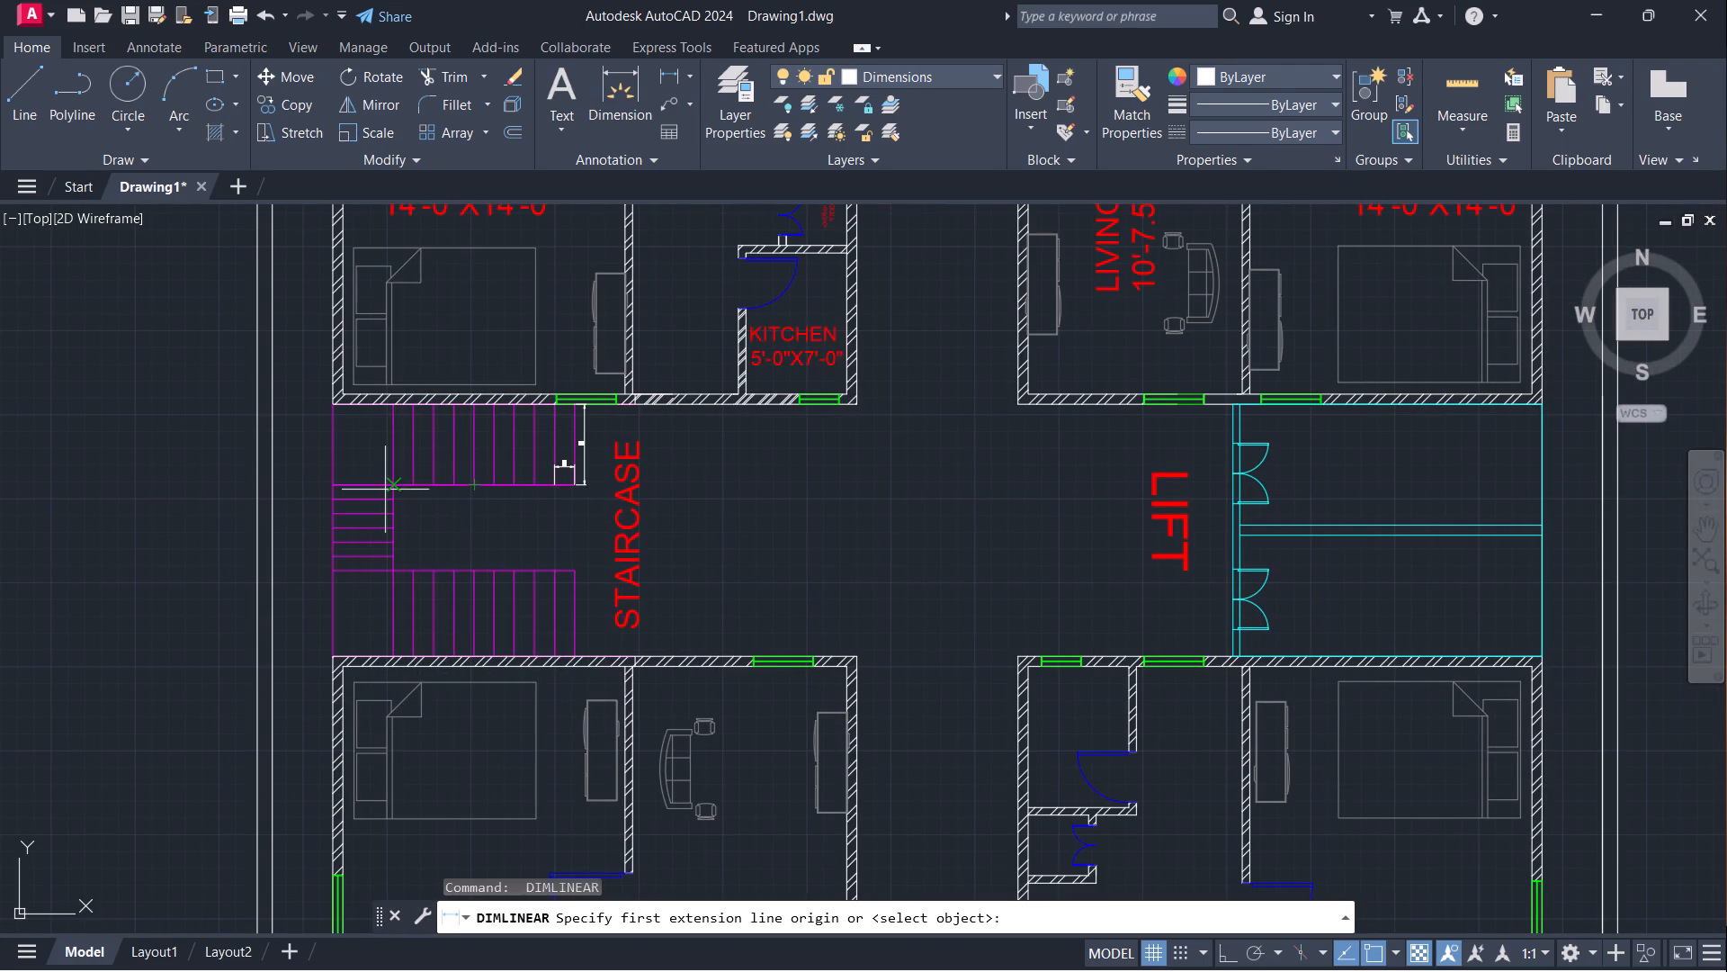
{"action": "left_click", "coordinate": [393, 484]}
{"action": "left_click", "coordinate": [391, 571]}
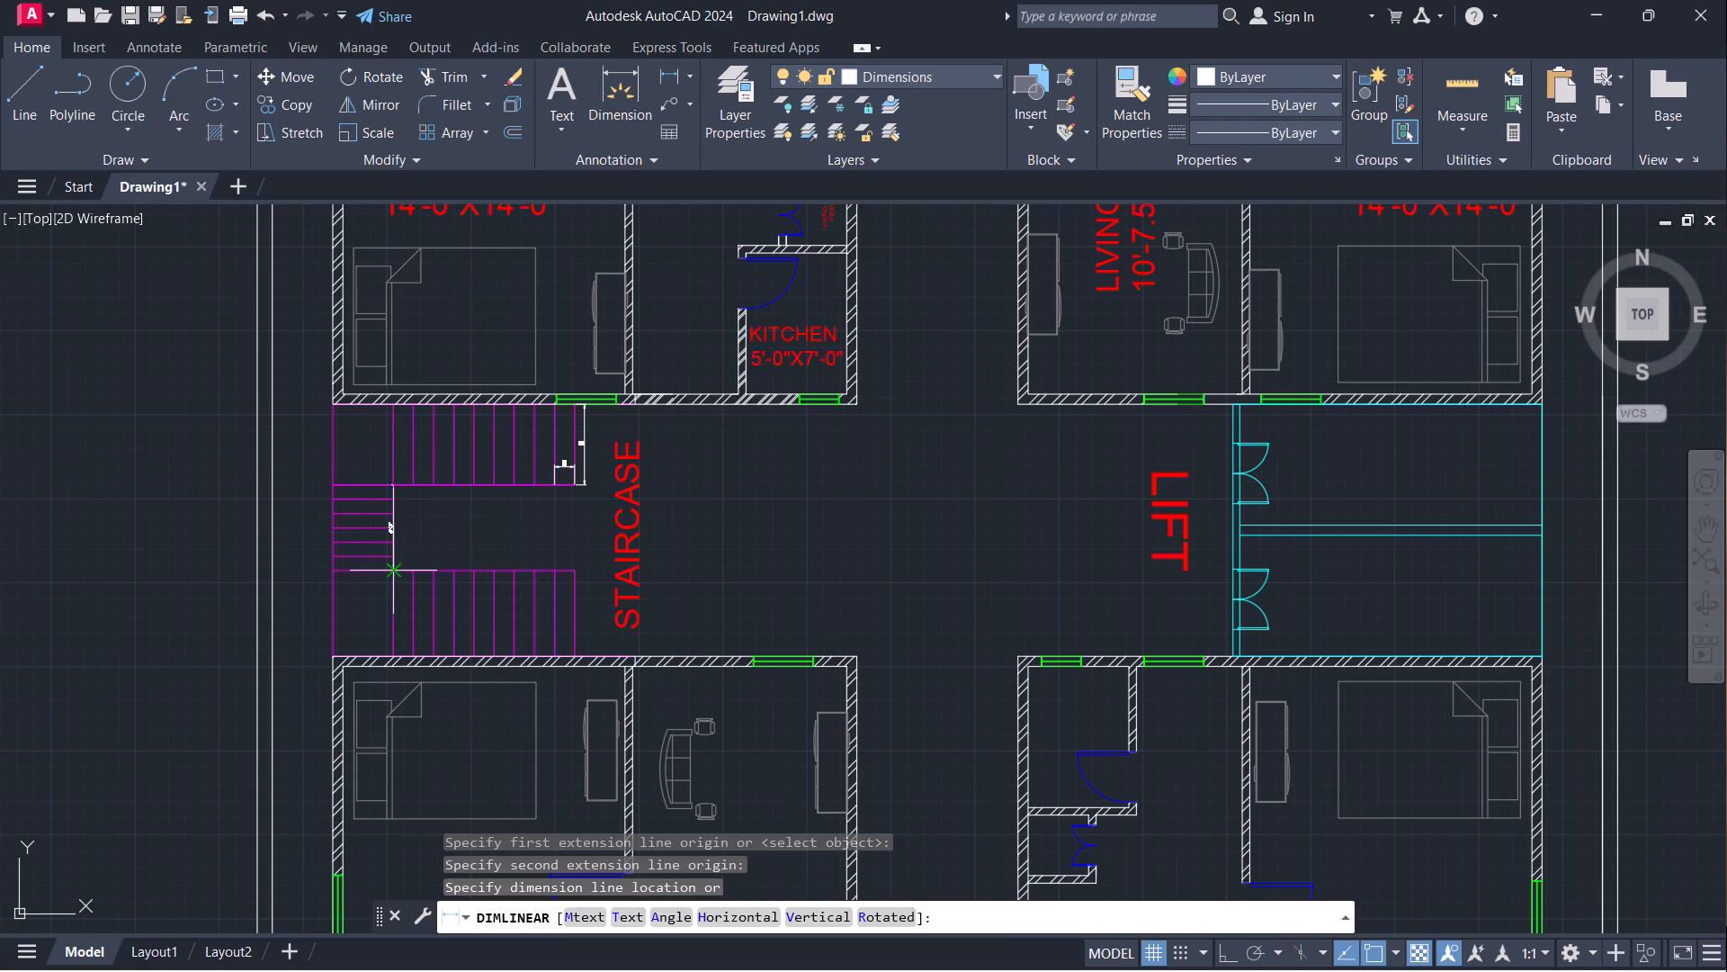
{"action": "left_click", "coordinate": [416, 551]}
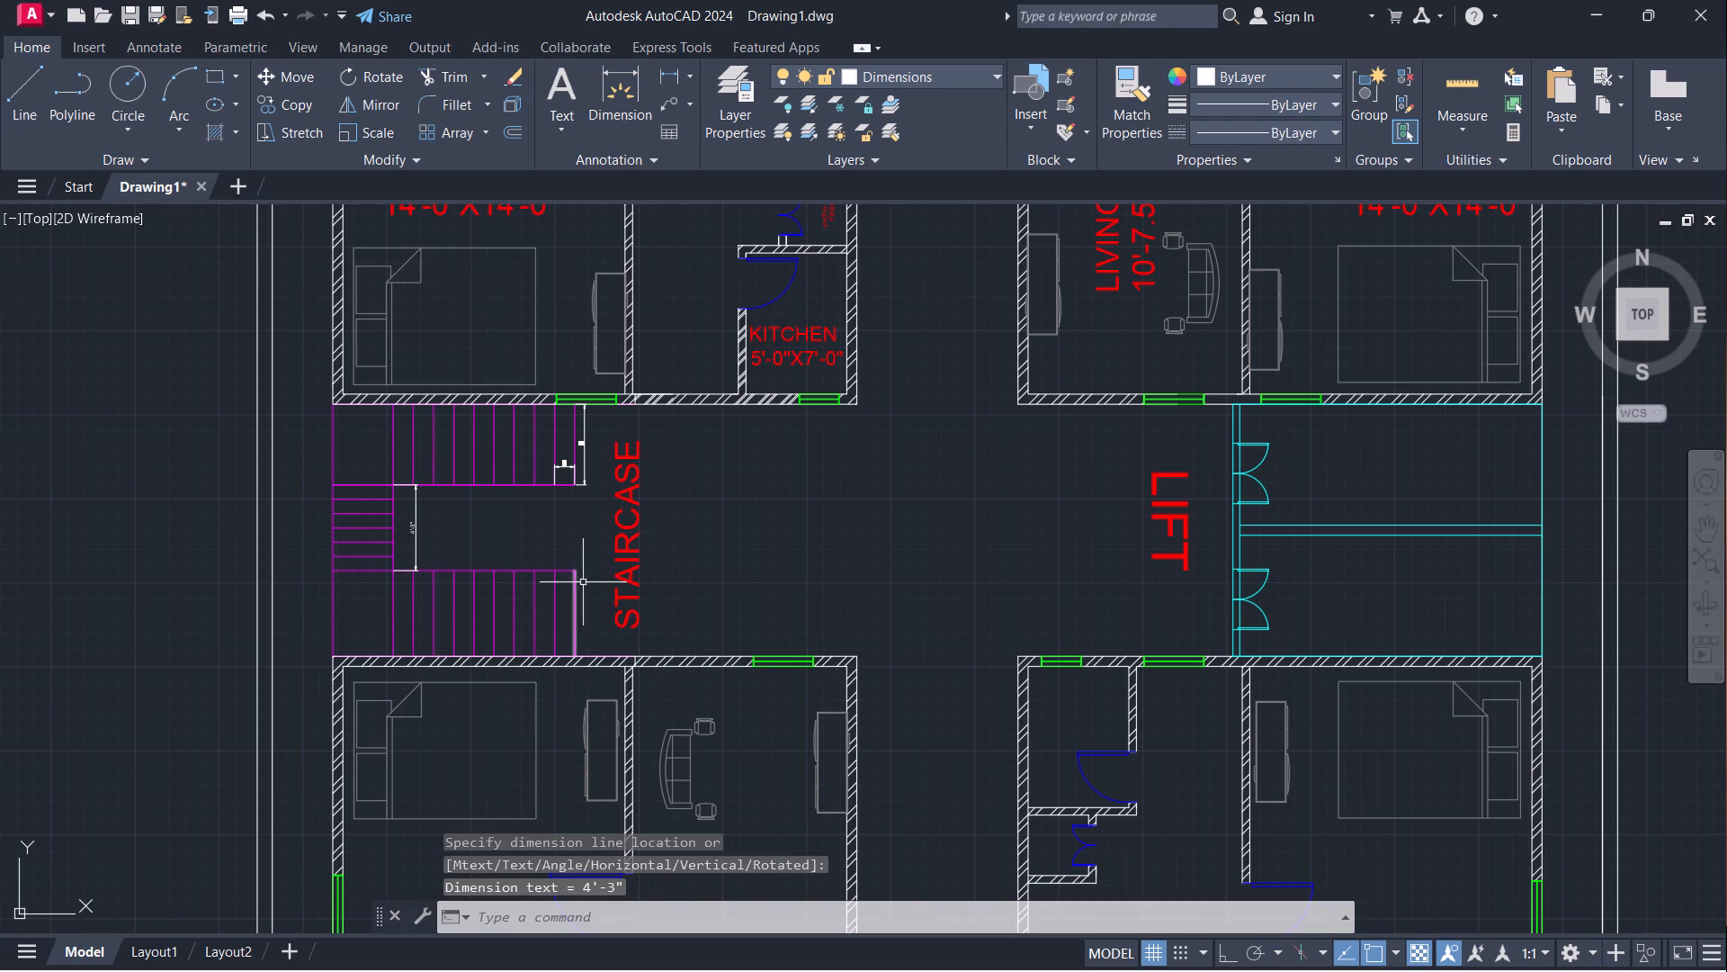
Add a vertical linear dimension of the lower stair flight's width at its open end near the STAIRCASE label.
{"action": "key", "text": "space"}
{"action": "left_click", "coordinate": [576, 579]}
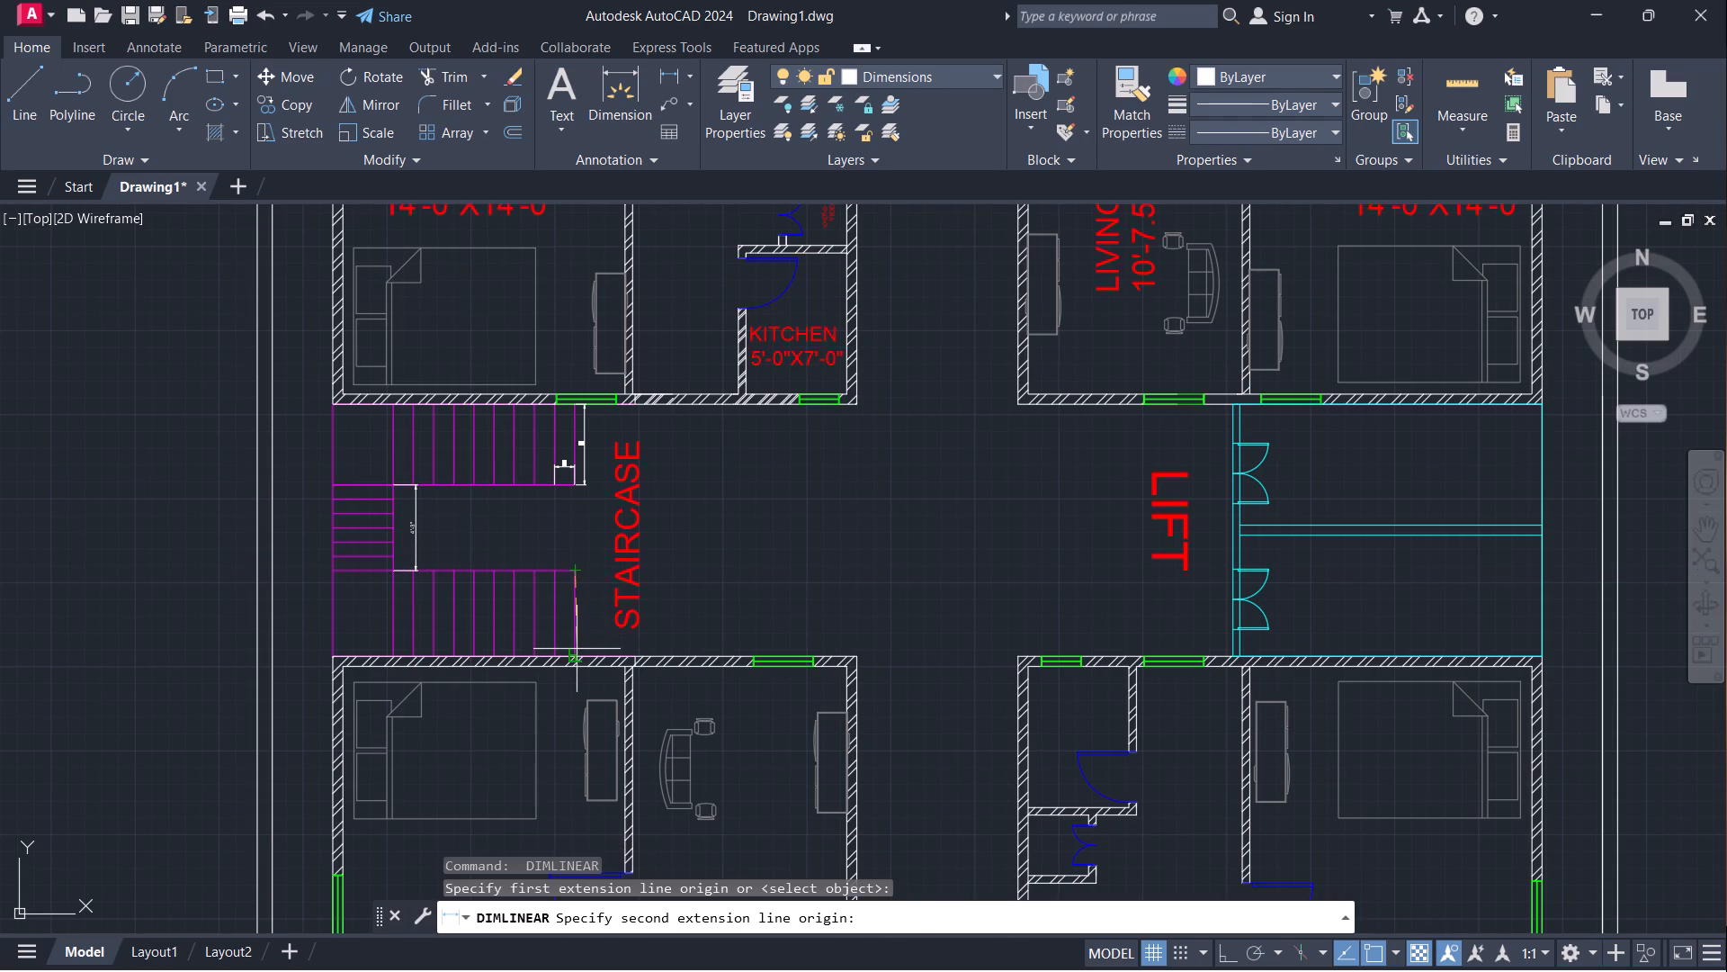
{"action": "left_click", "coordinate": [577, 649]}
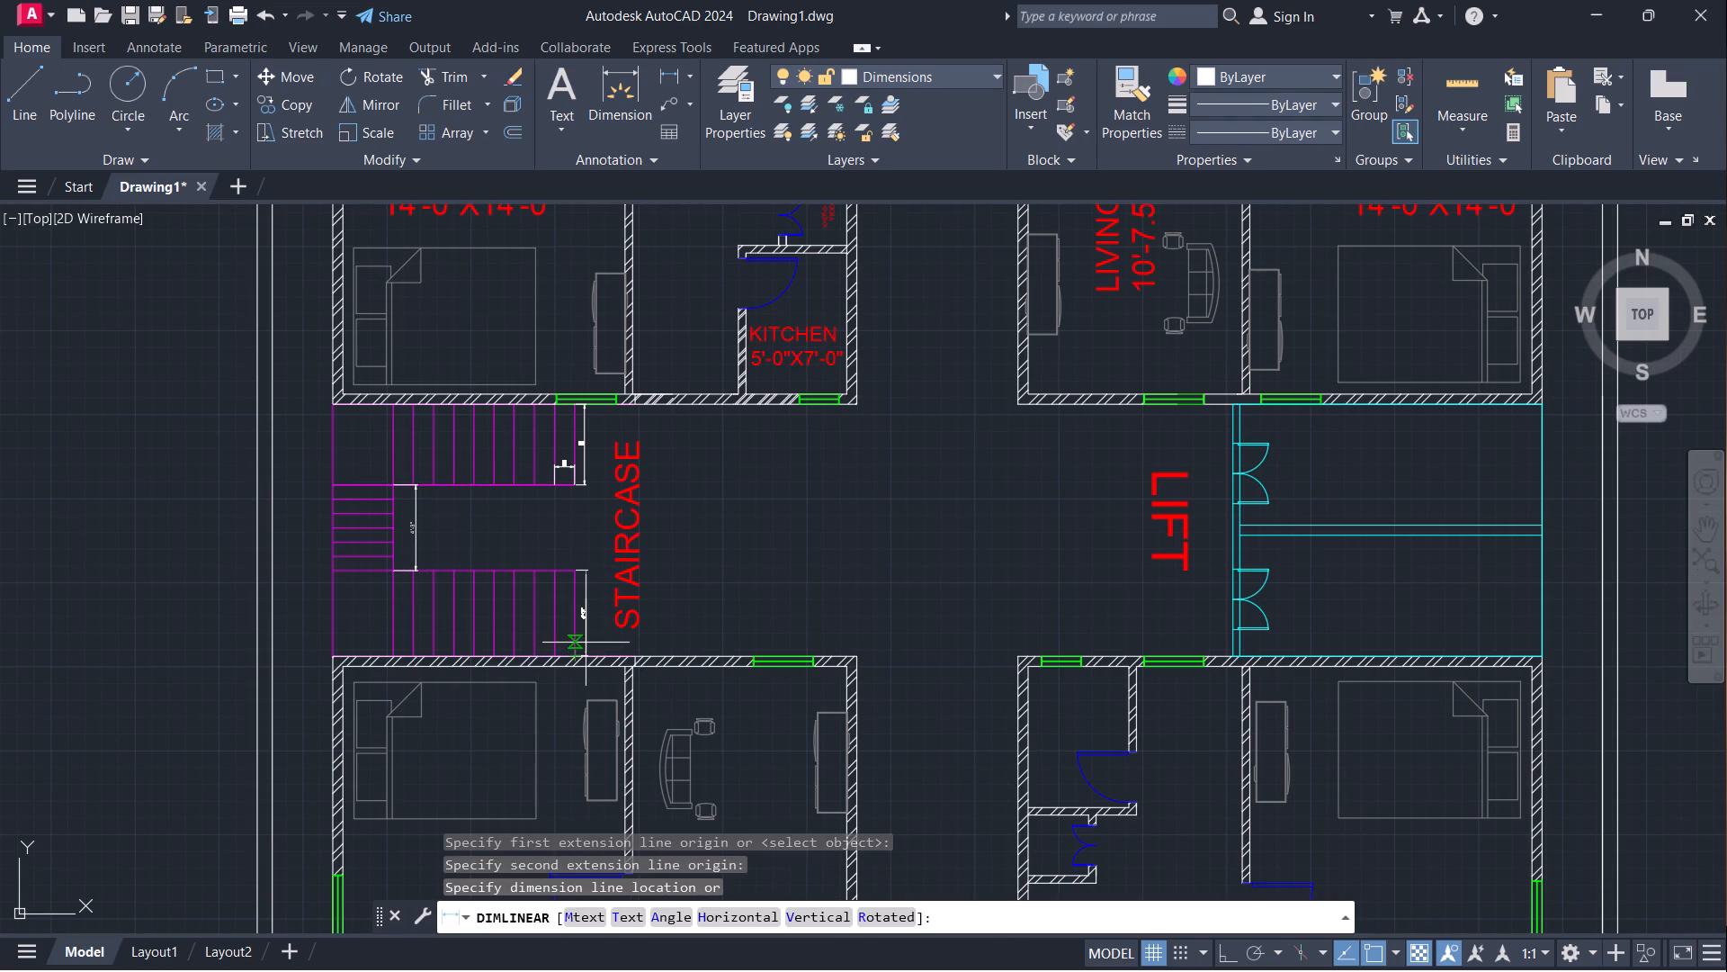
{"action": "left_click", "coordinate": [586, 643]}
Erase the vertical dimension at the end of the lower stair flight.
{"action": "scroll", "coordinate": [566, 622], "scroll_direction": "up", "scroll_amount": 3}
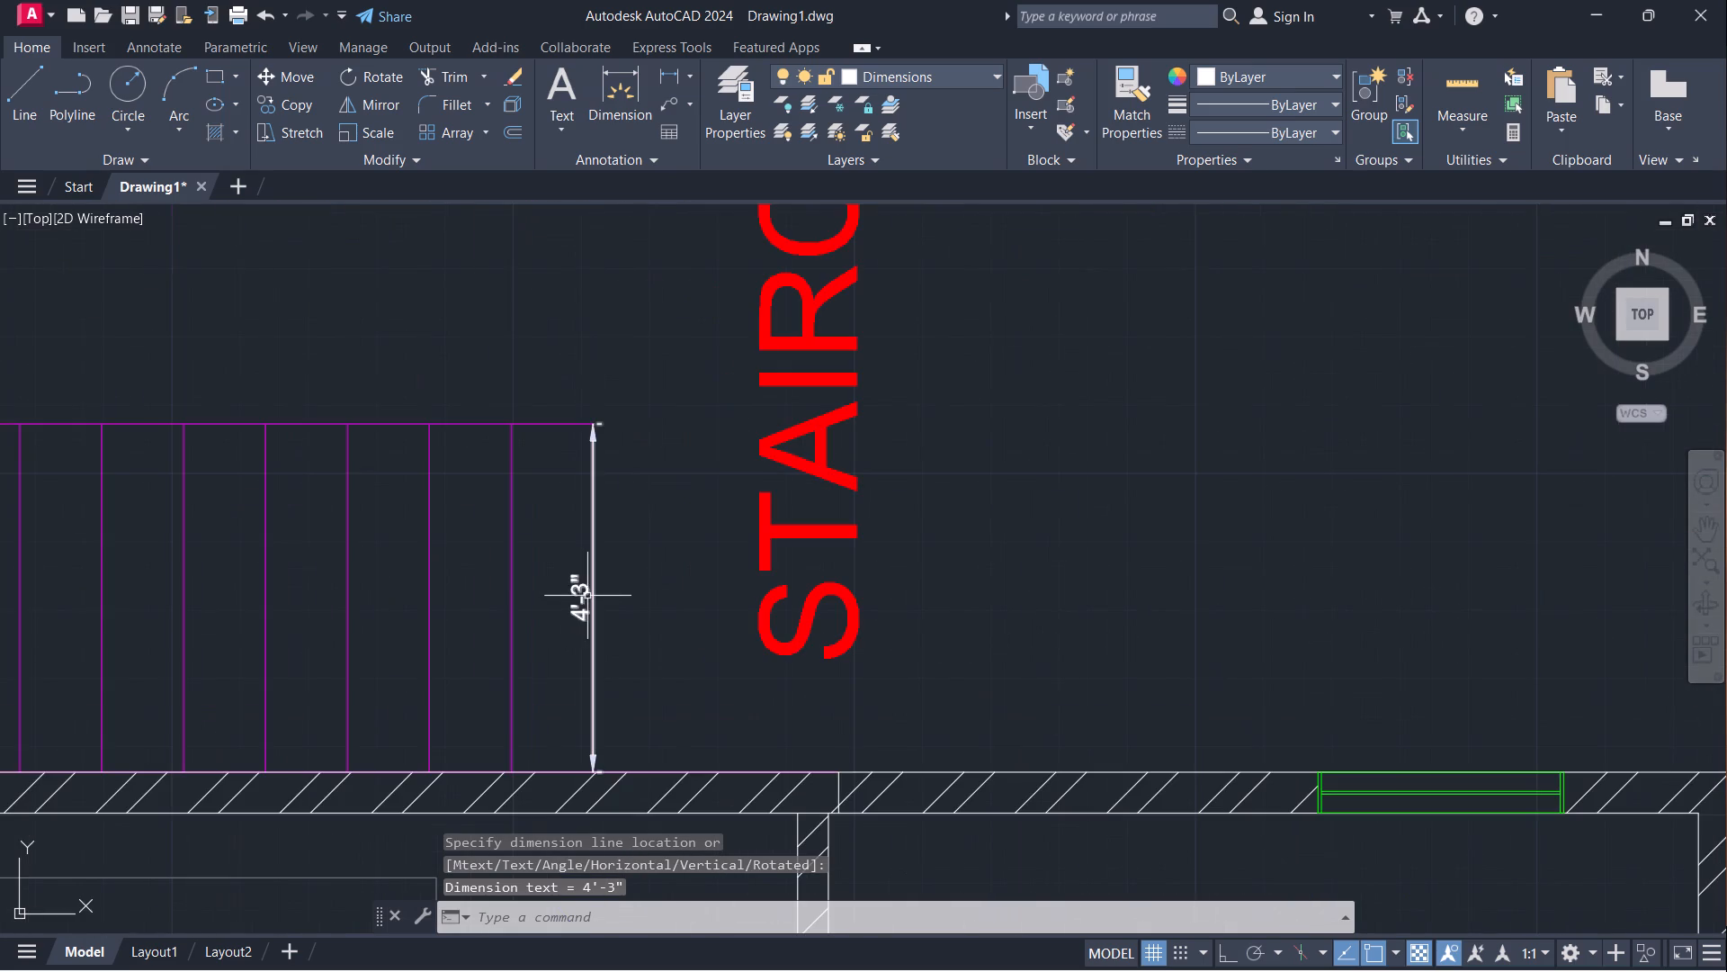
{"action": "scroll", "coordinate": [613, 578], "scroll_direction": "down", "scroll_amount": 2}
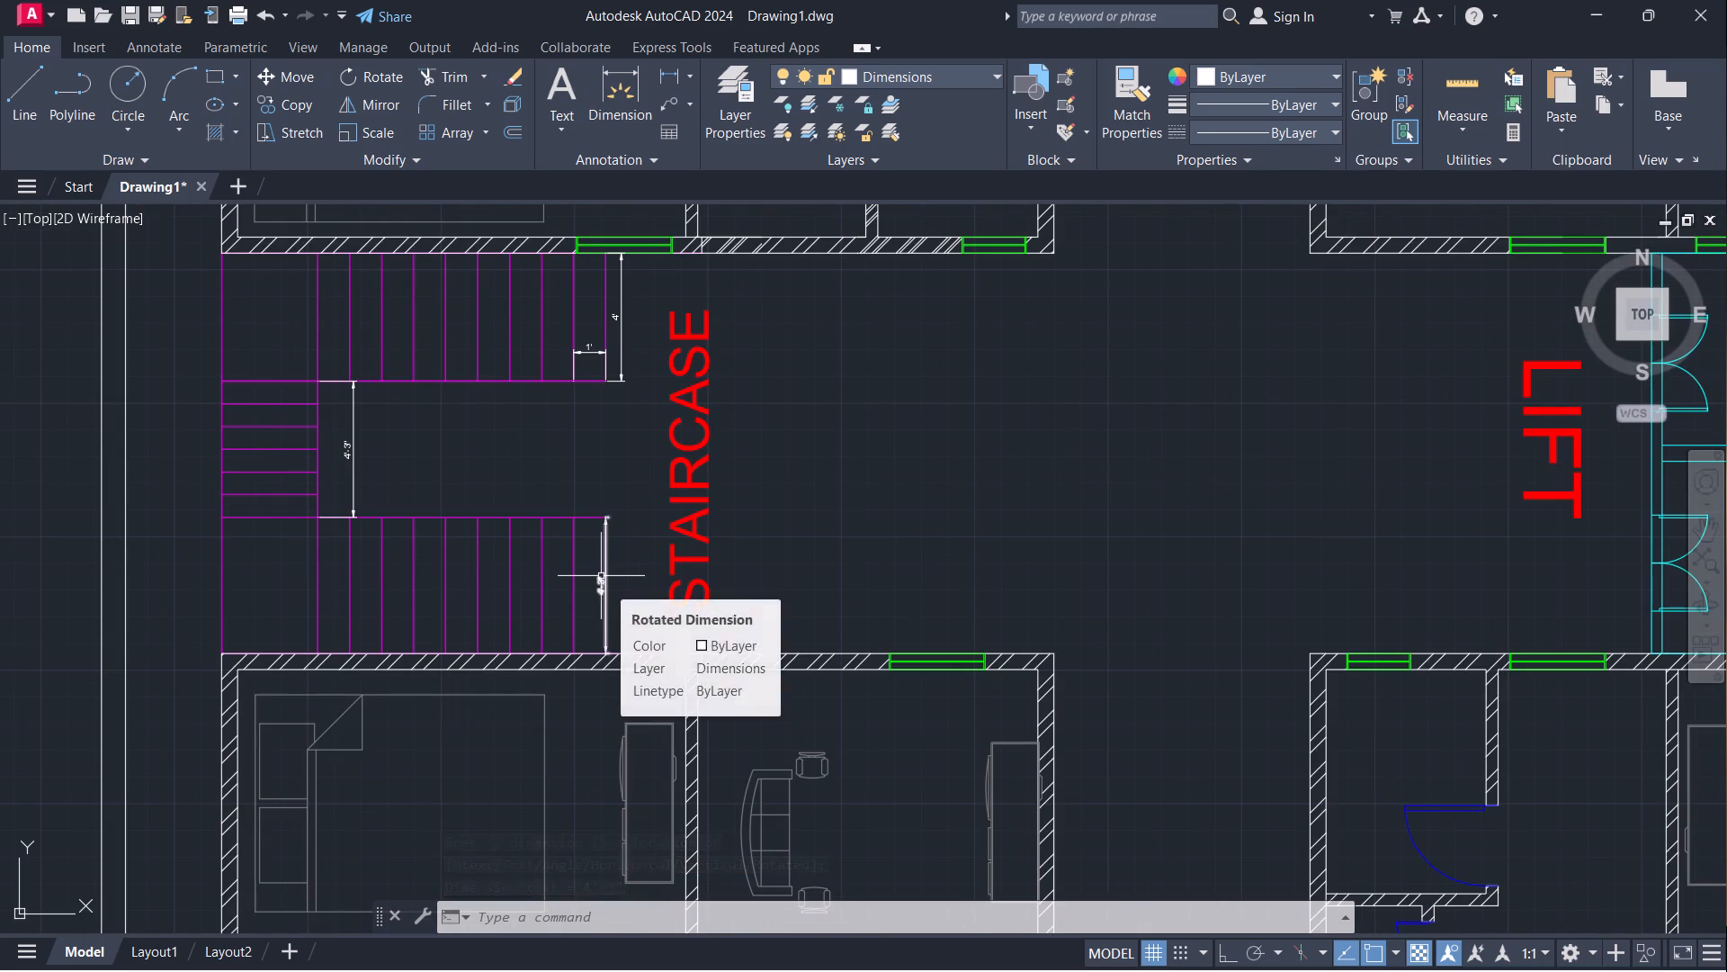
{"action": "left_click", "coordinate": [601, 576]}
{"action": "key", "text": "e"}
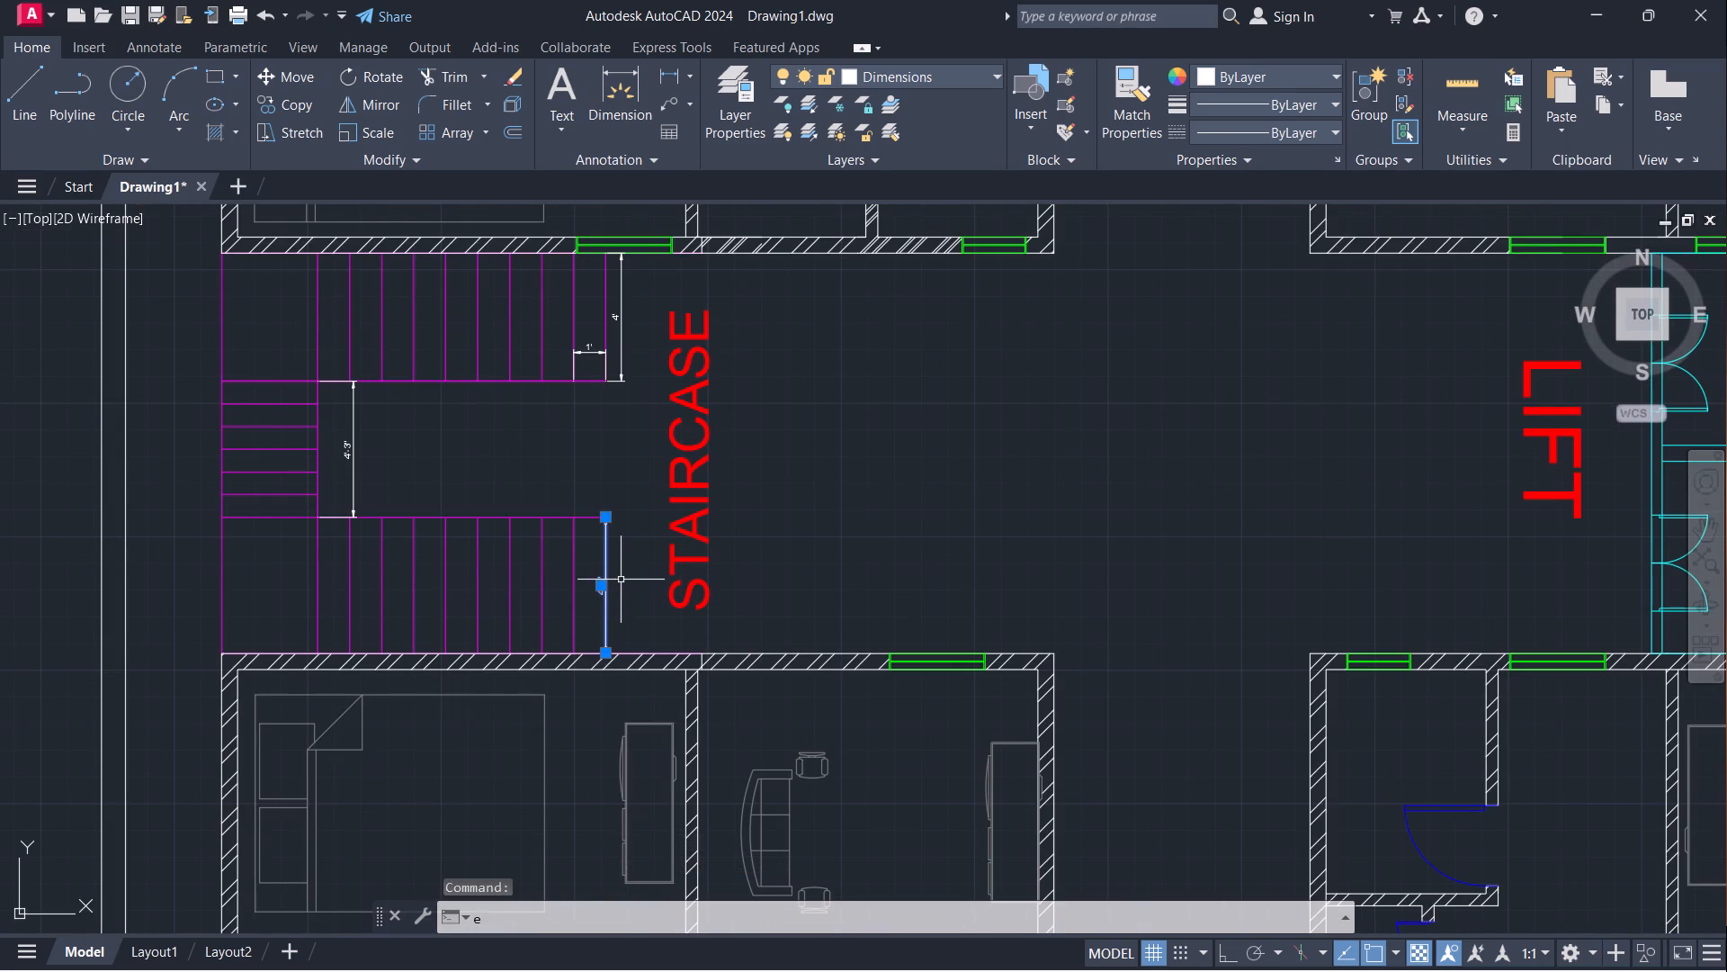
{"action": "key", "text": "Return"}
Add a vertical linear dimension along the full lift front between the upper and lower apartment walls, beside the LIFT label.
{"action": "scroll", "coordinate": [586, 431], "scroll_direction": "down", "scroll_amount": 2}
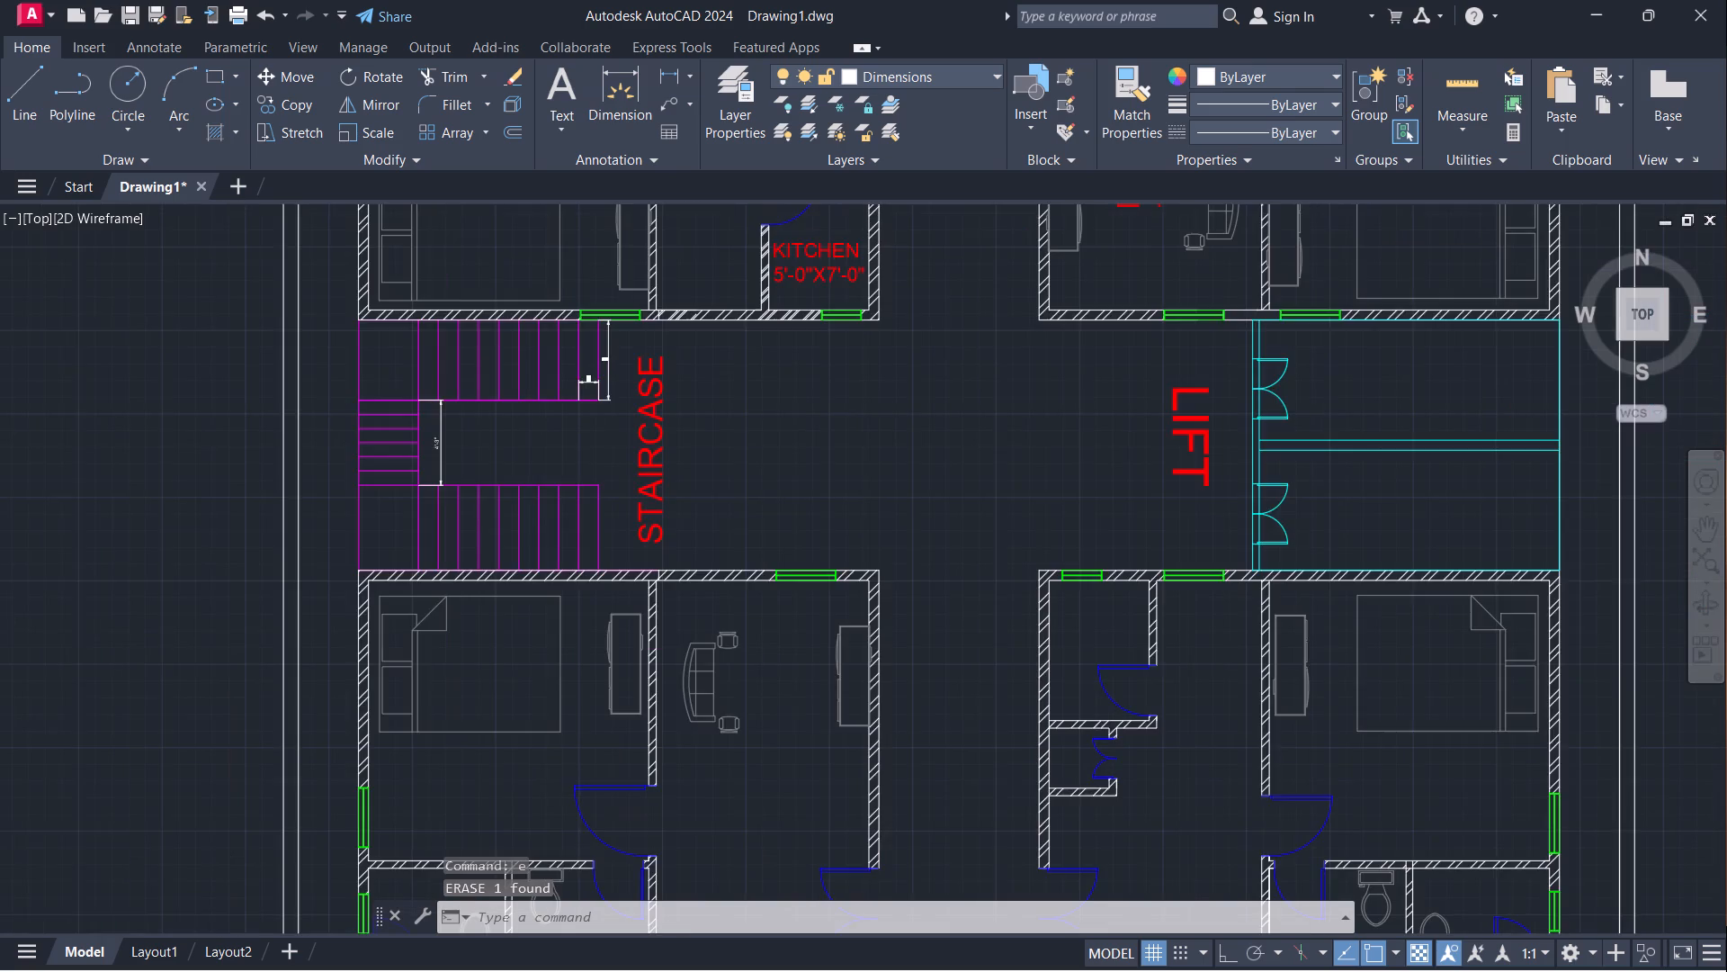
{"action": "middle_click_drag", "start_coordinate": [767, 418], "coordinate": [609, 451]}
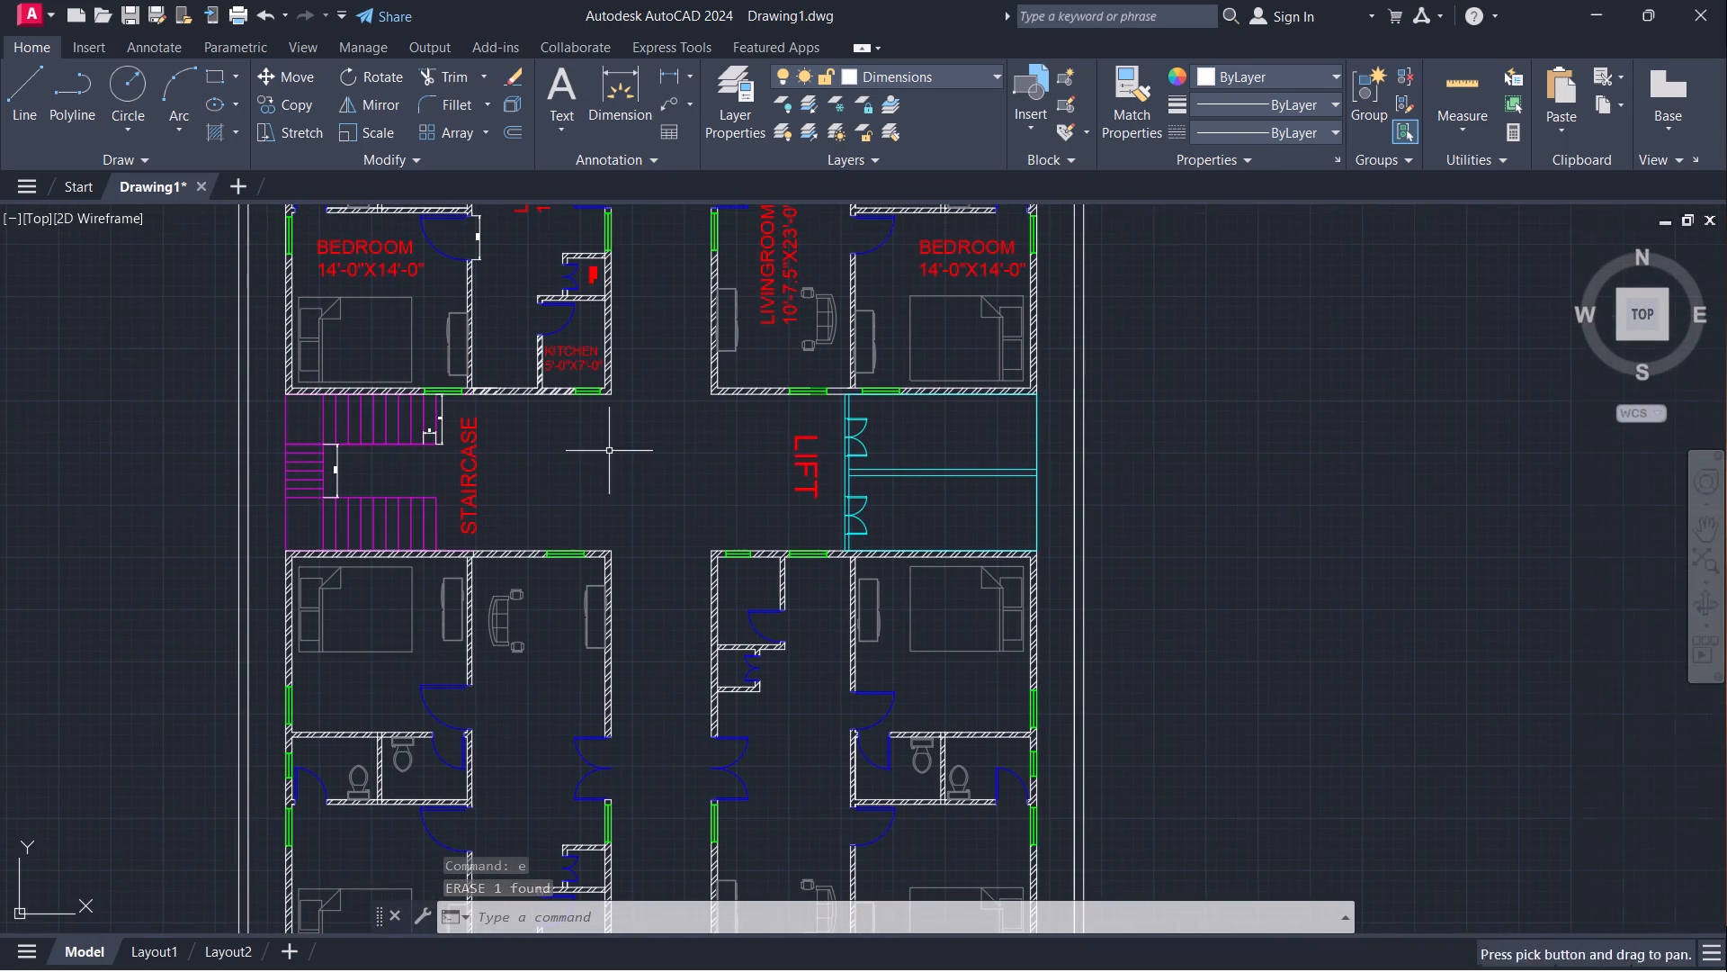
{"action": "key", "text": "space"}
{"action": "scroll", "coordinate": [820, 382], "scroll_direction": "up", "scroll_amount": 2}
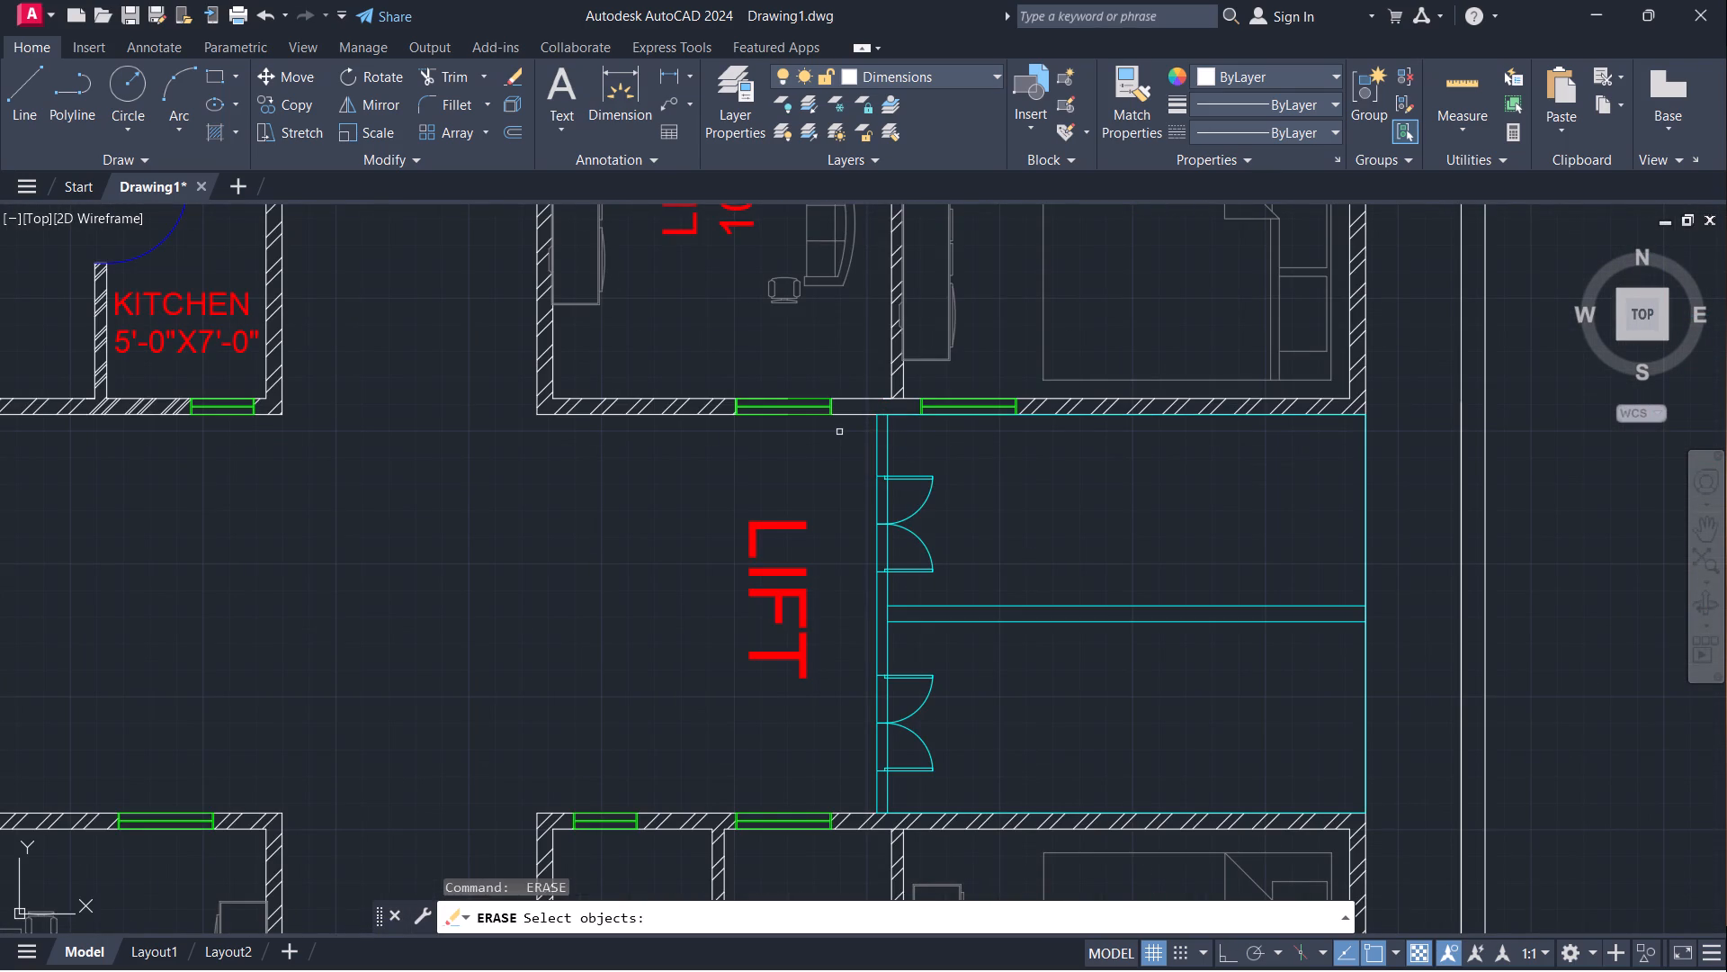
{"action": "key", "text": "space"}
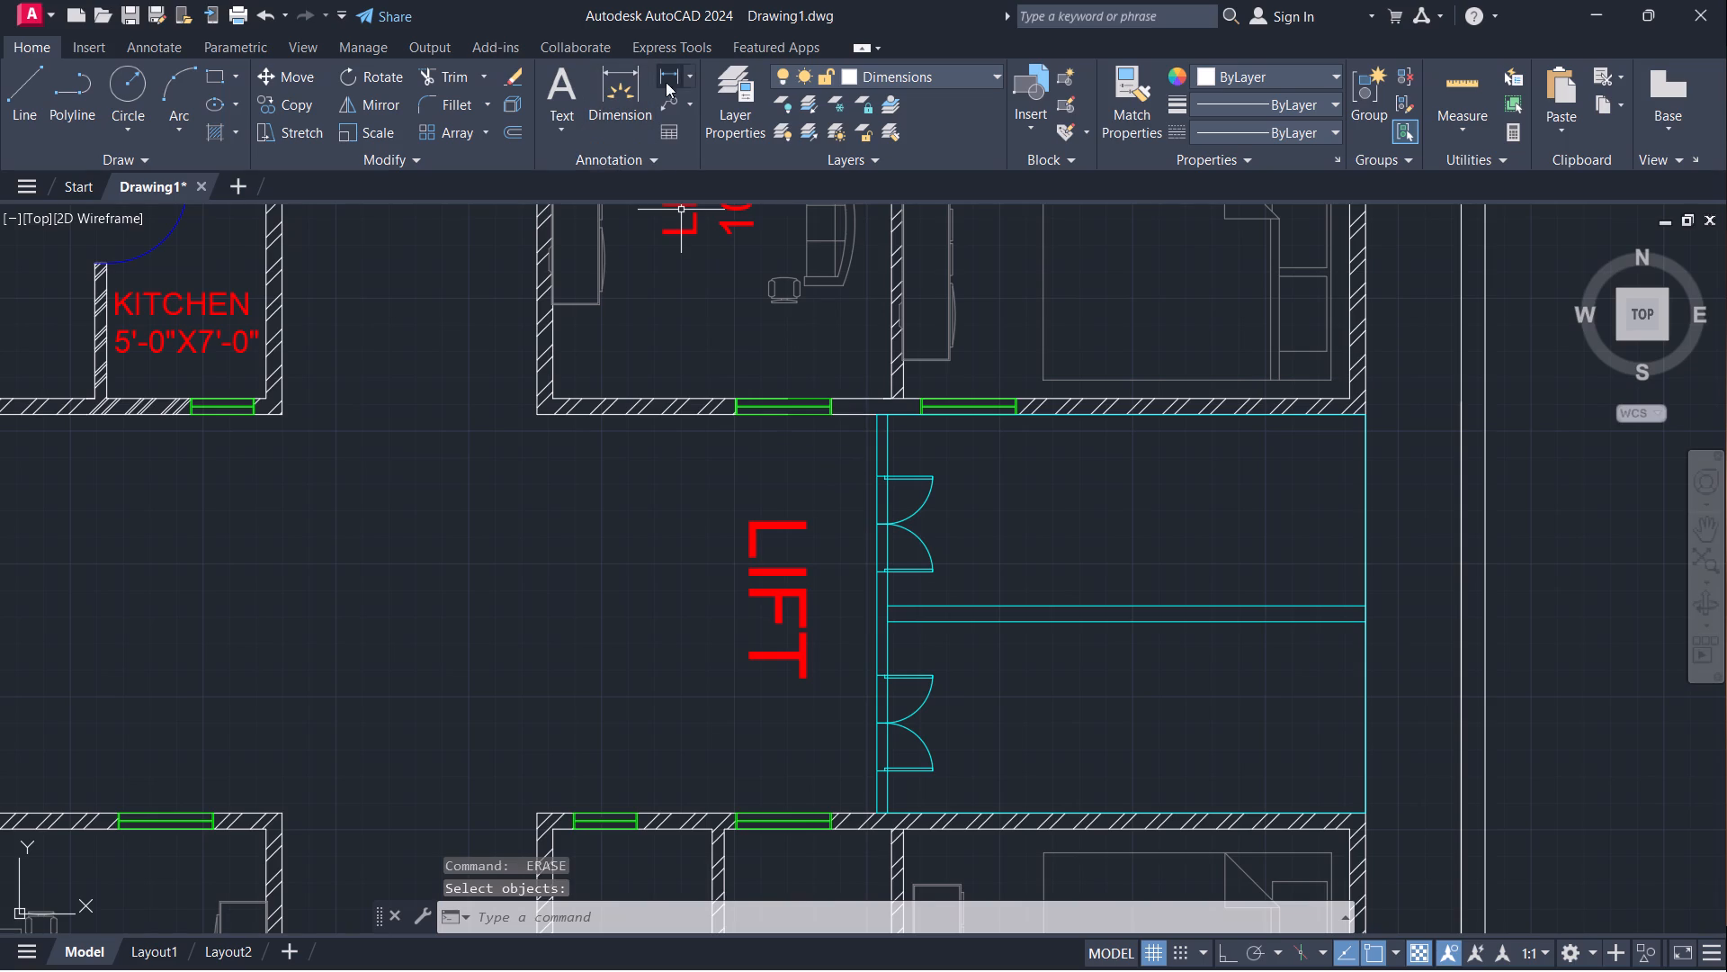
{"action": "left_click", "coordinate": [672, 71]}
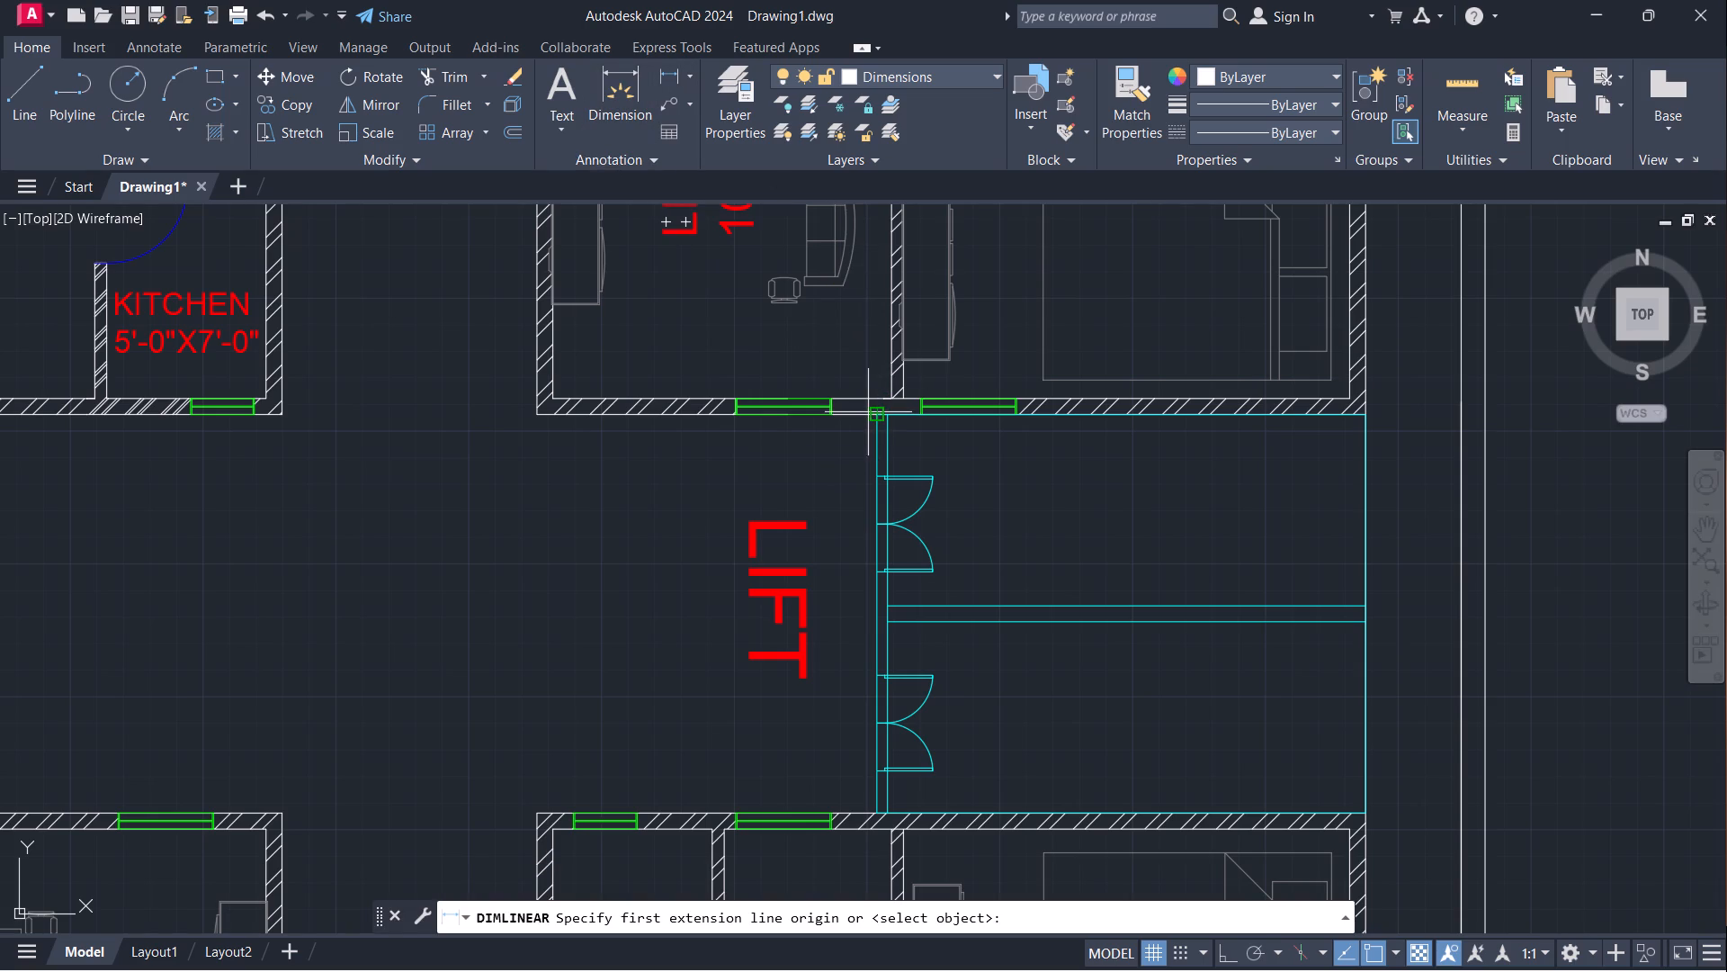
{"action": "left_click", "coordinate": [879, 412]}
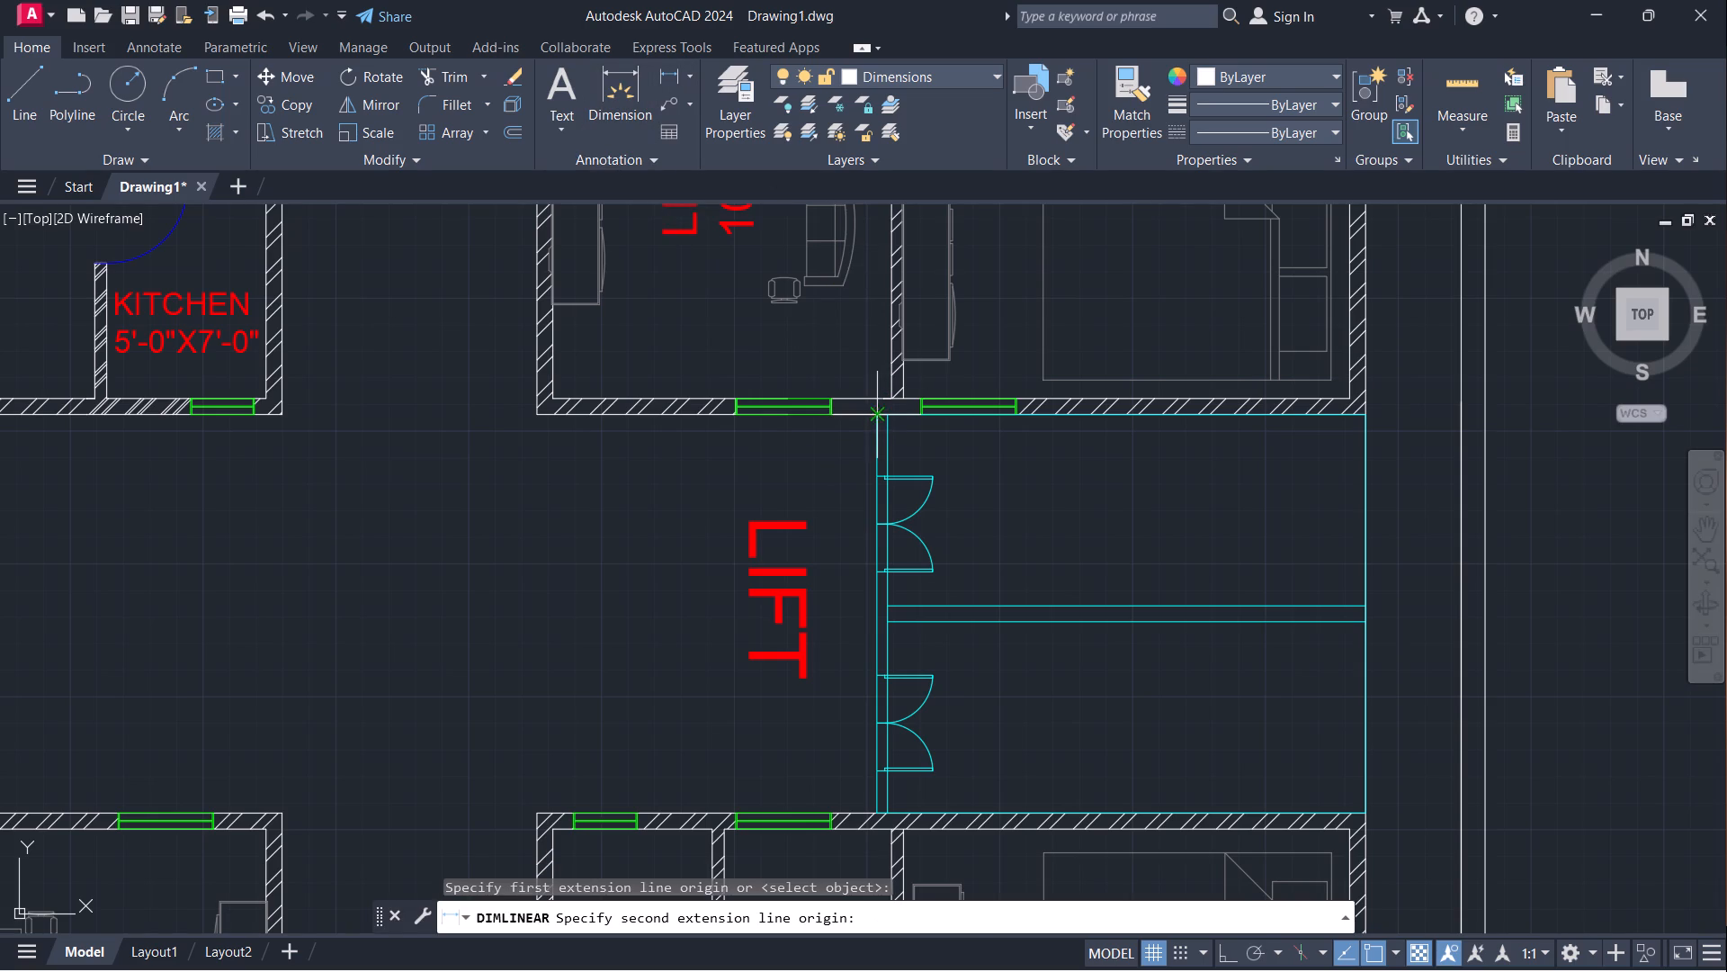
{"action": "left_click", "coordinate": [871, 809]}
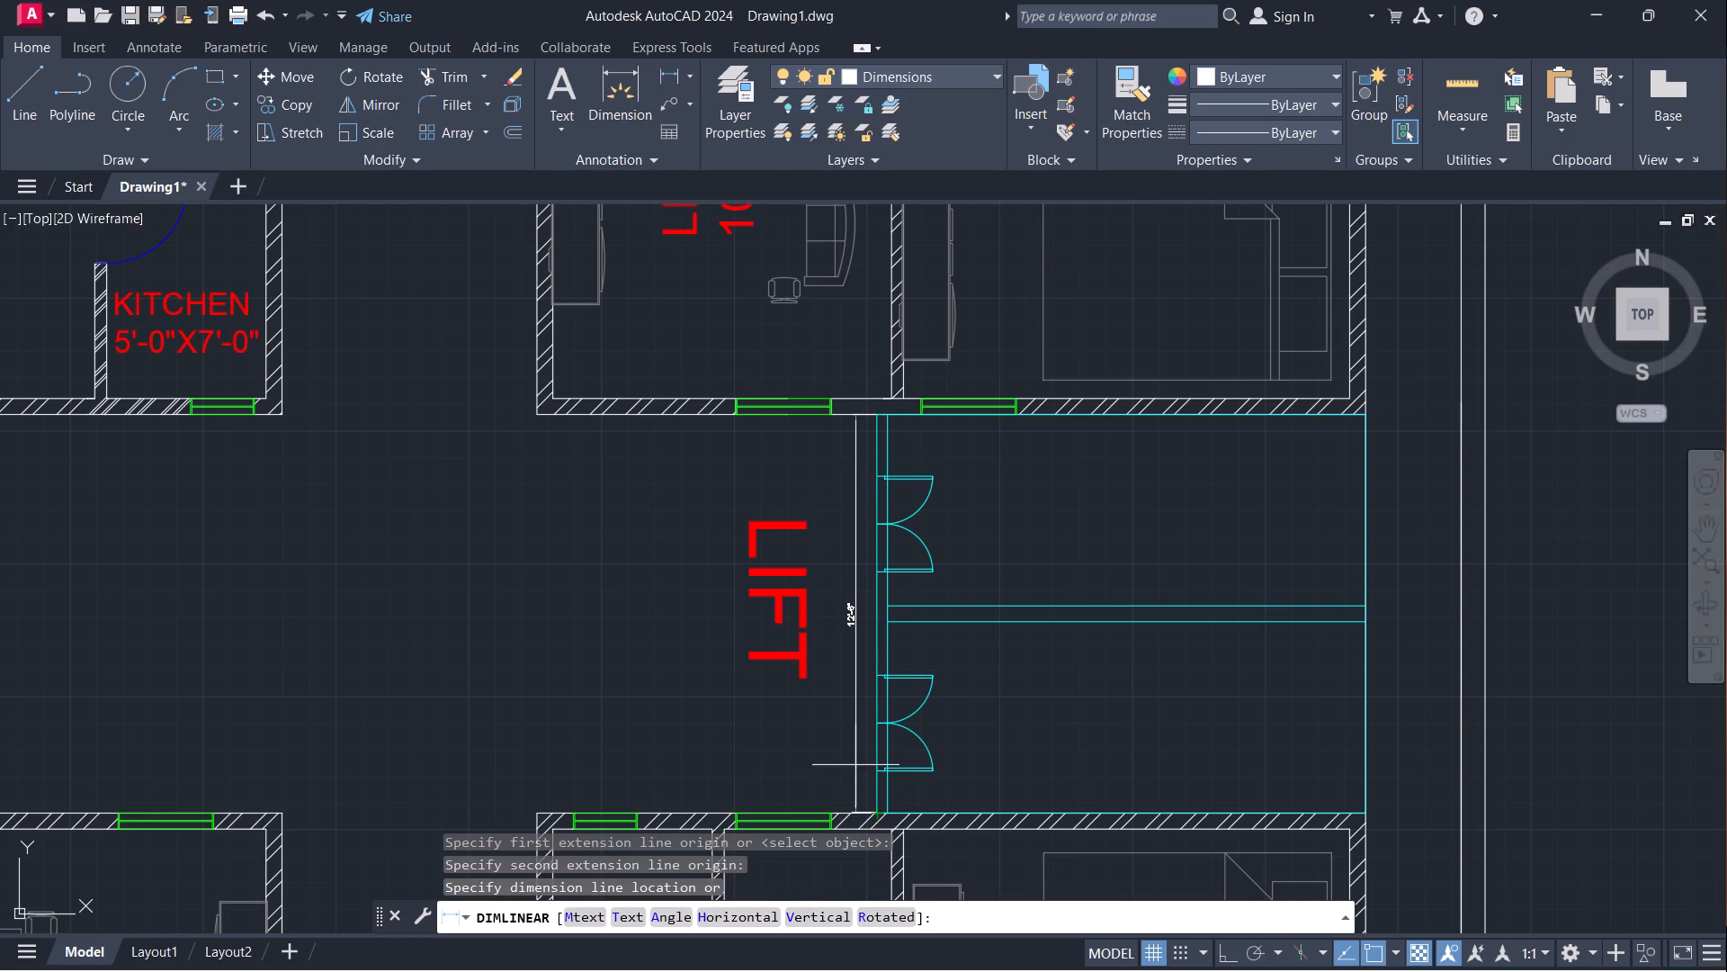
{"action": "left_click", "coordinate": [855, 761]}
{"action": "key", "text": "Escape"}
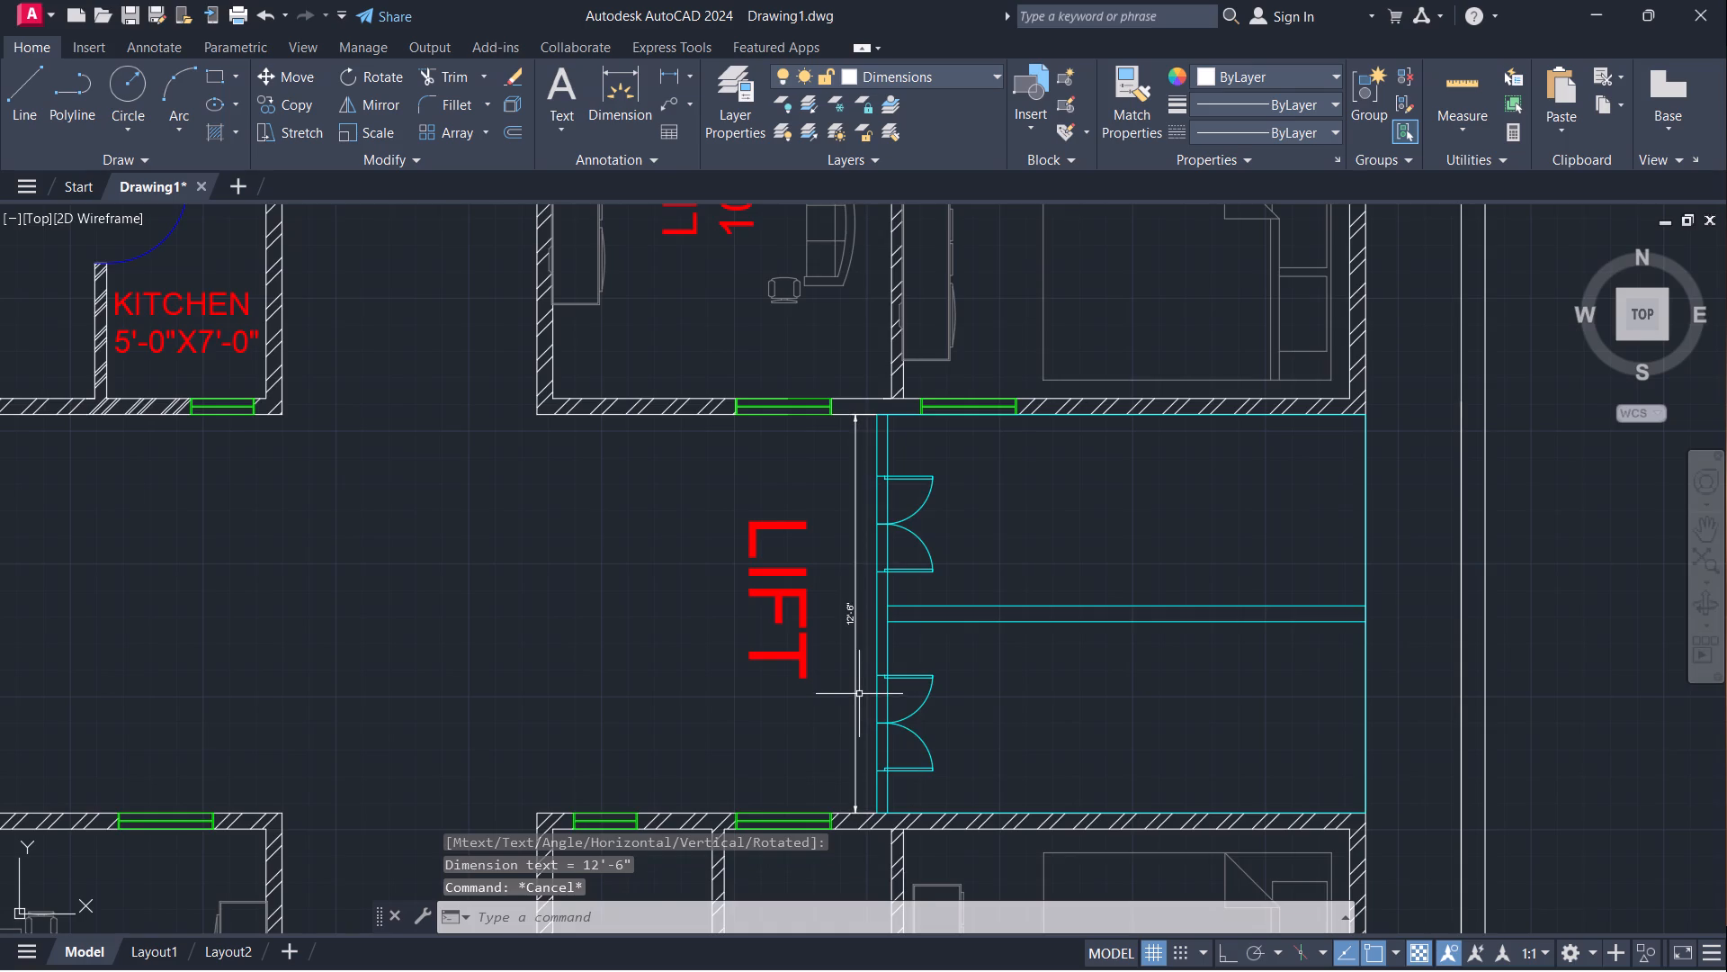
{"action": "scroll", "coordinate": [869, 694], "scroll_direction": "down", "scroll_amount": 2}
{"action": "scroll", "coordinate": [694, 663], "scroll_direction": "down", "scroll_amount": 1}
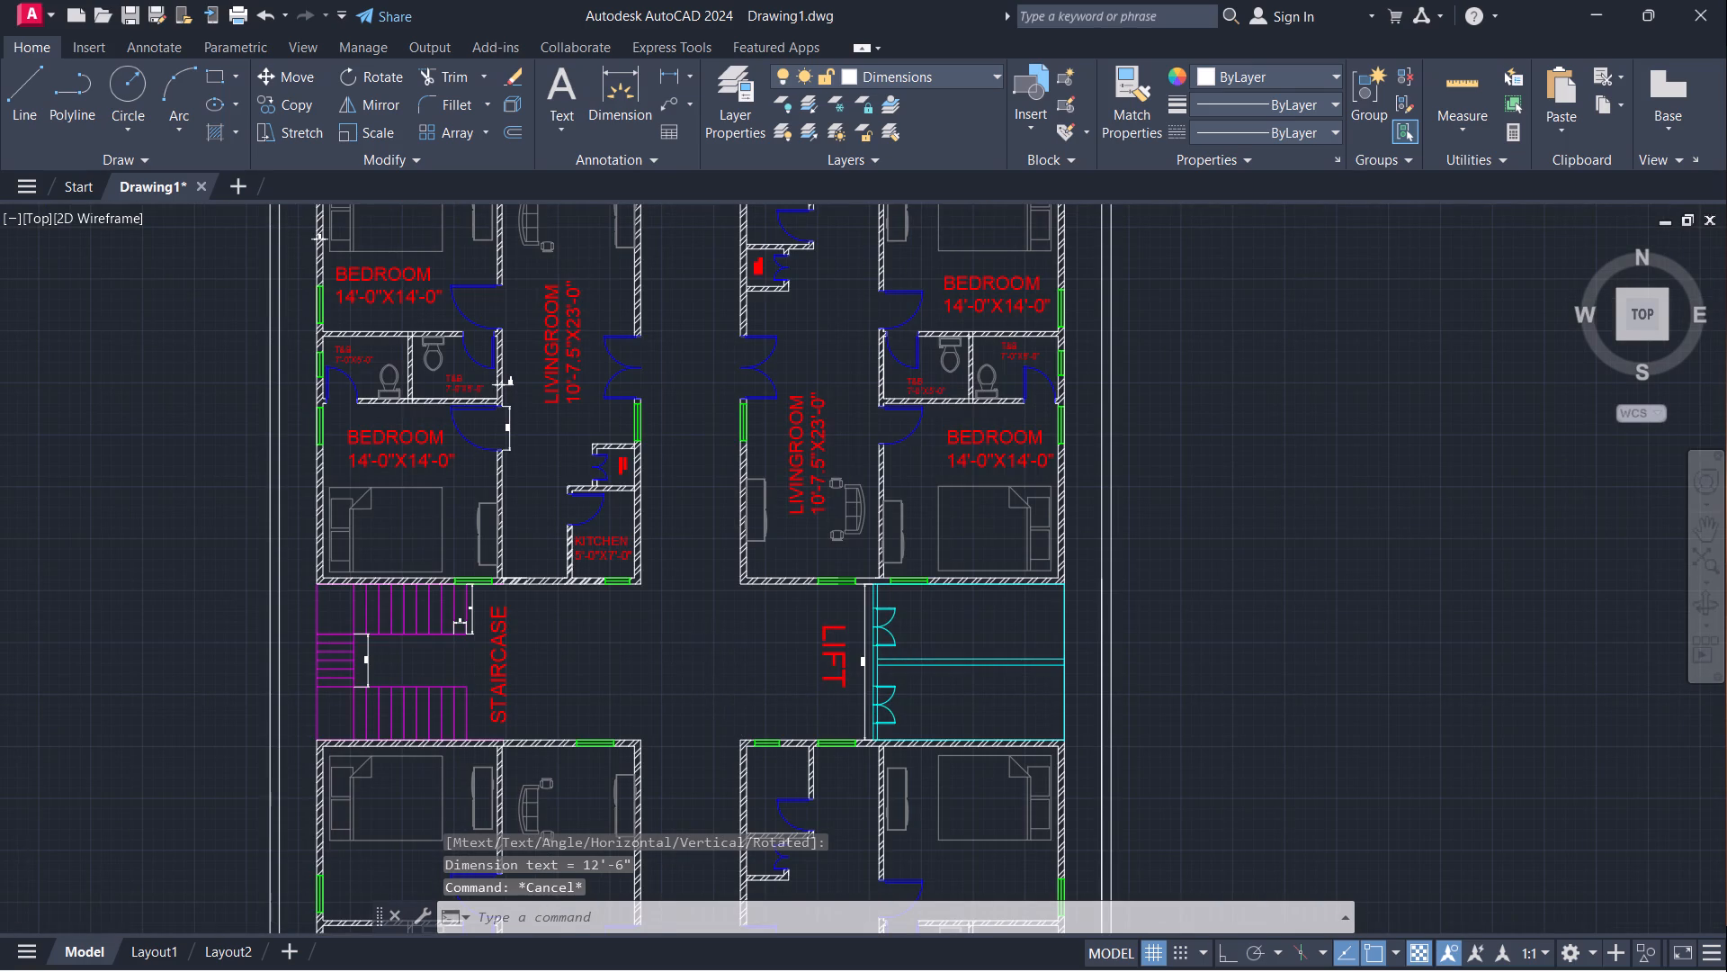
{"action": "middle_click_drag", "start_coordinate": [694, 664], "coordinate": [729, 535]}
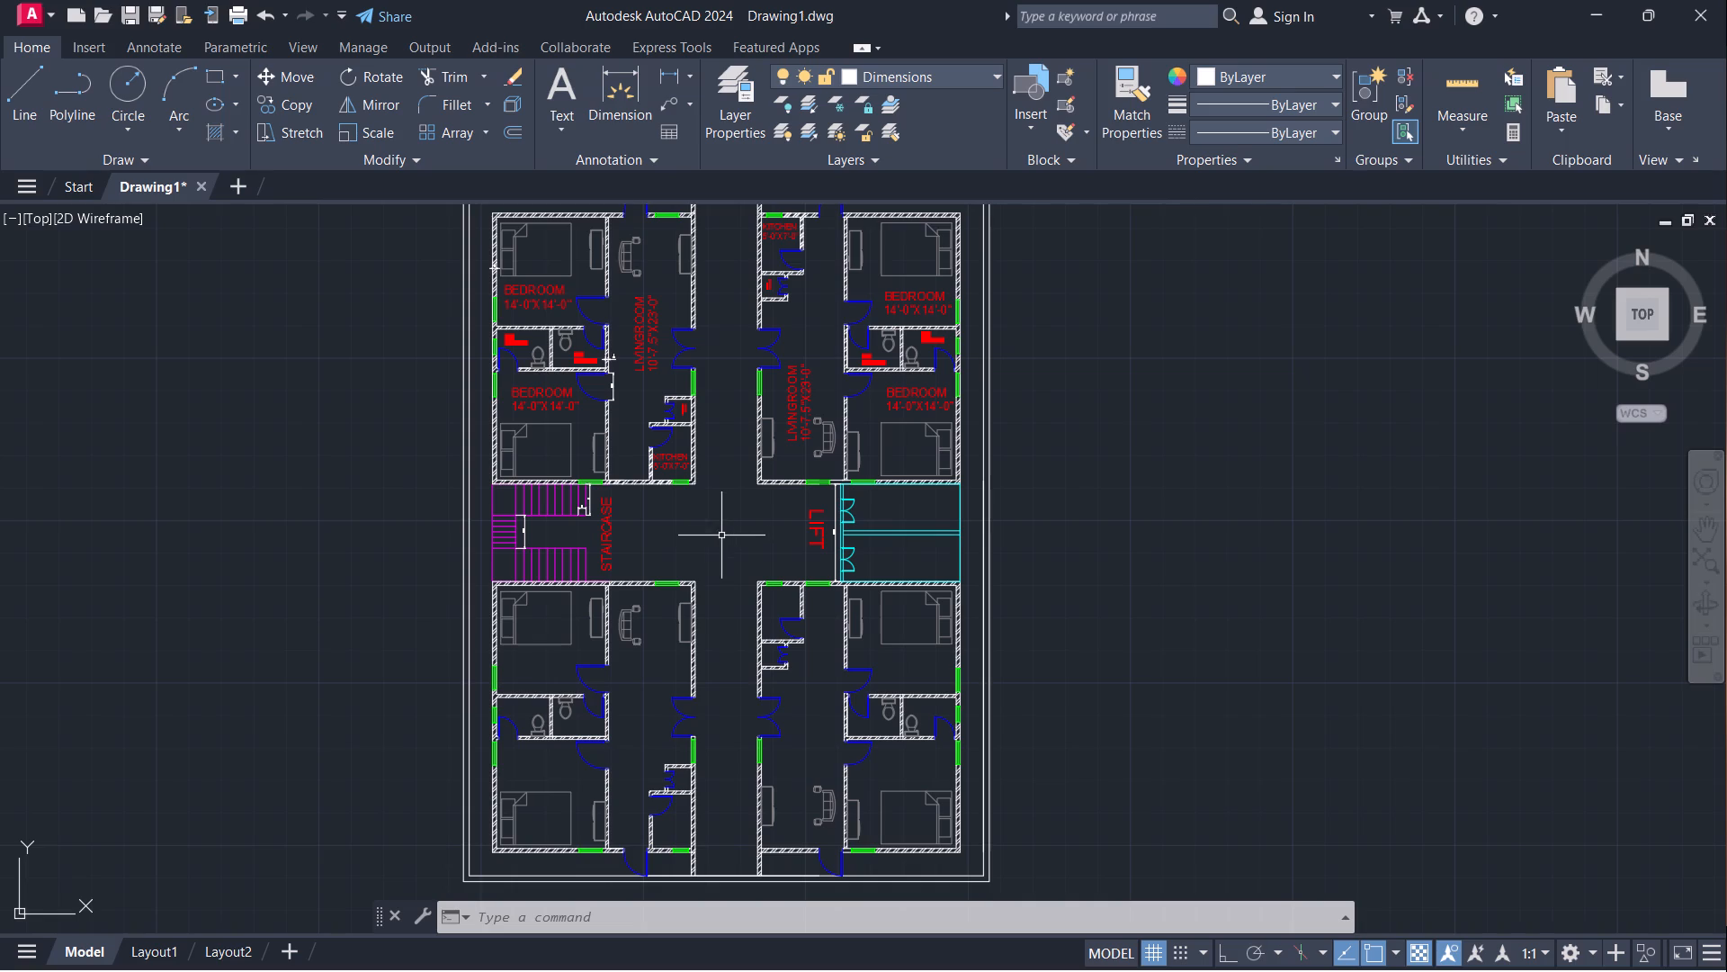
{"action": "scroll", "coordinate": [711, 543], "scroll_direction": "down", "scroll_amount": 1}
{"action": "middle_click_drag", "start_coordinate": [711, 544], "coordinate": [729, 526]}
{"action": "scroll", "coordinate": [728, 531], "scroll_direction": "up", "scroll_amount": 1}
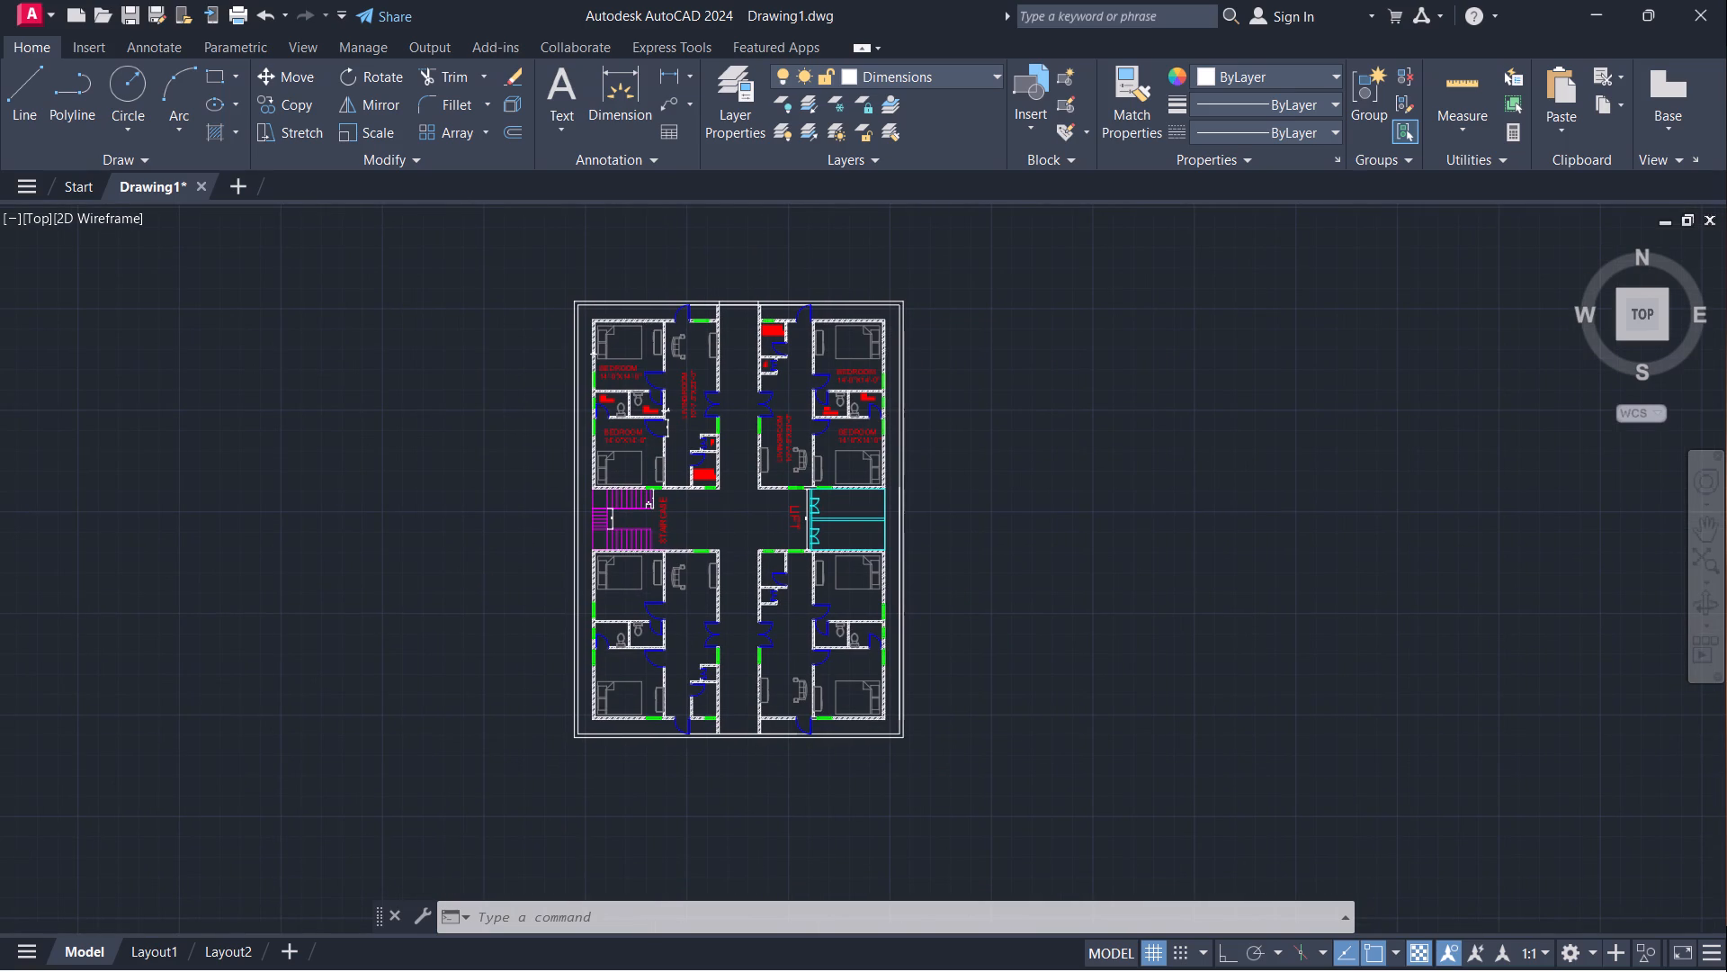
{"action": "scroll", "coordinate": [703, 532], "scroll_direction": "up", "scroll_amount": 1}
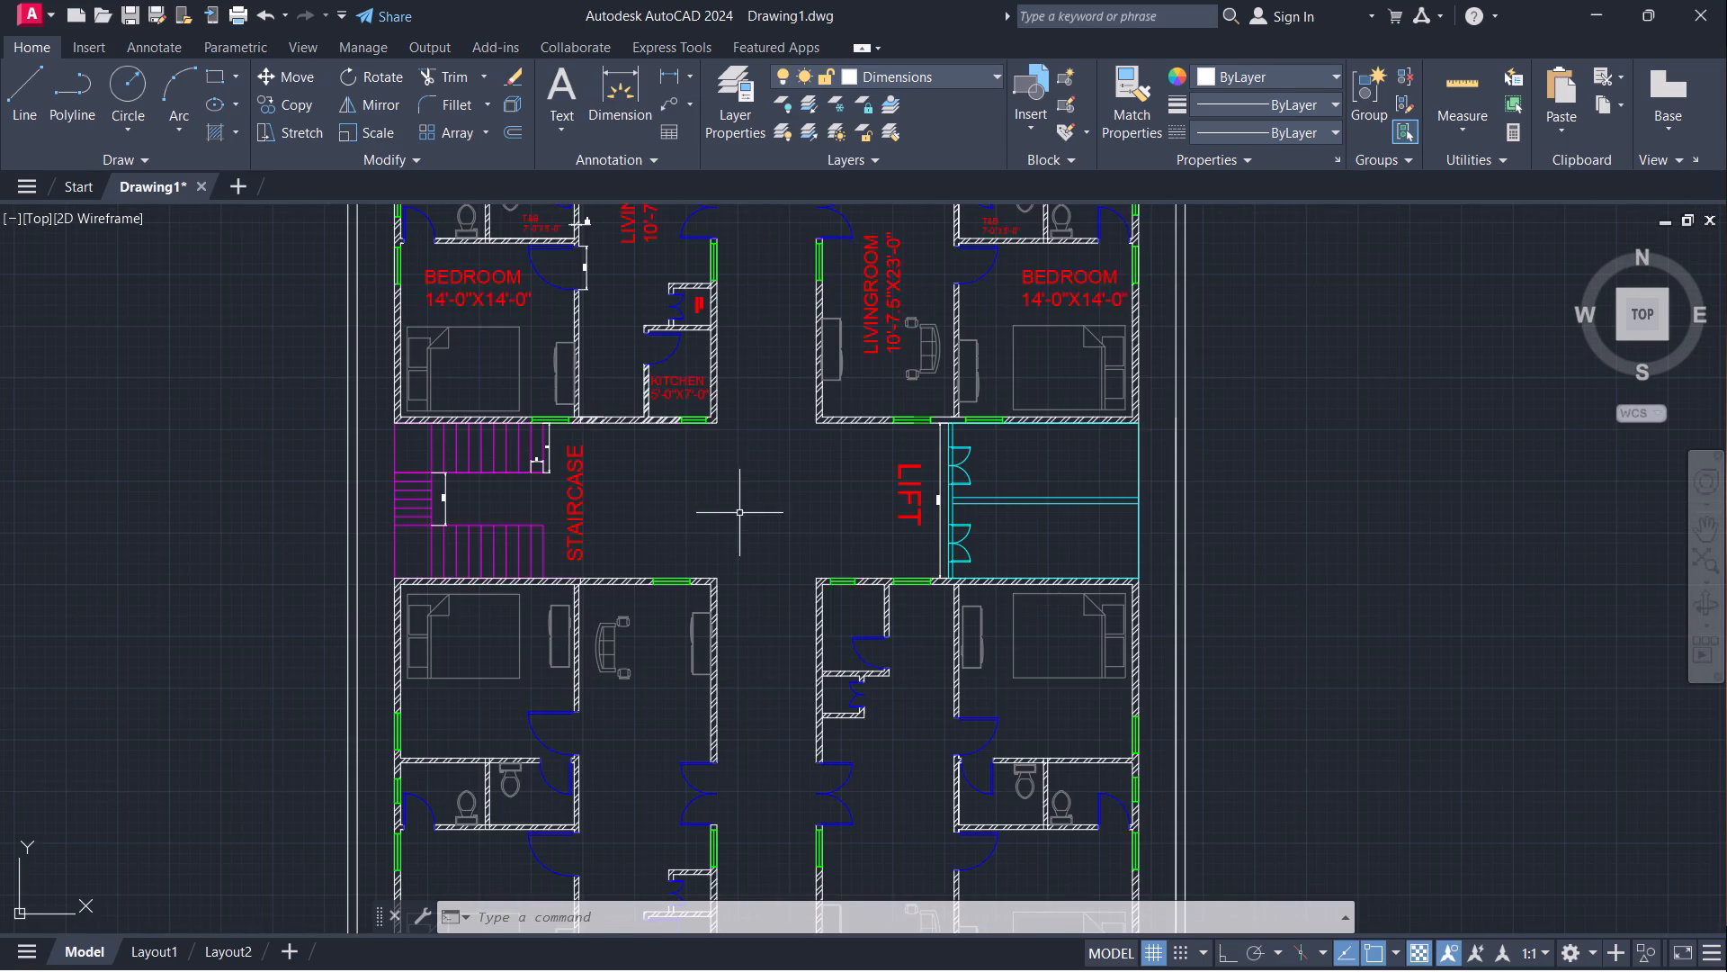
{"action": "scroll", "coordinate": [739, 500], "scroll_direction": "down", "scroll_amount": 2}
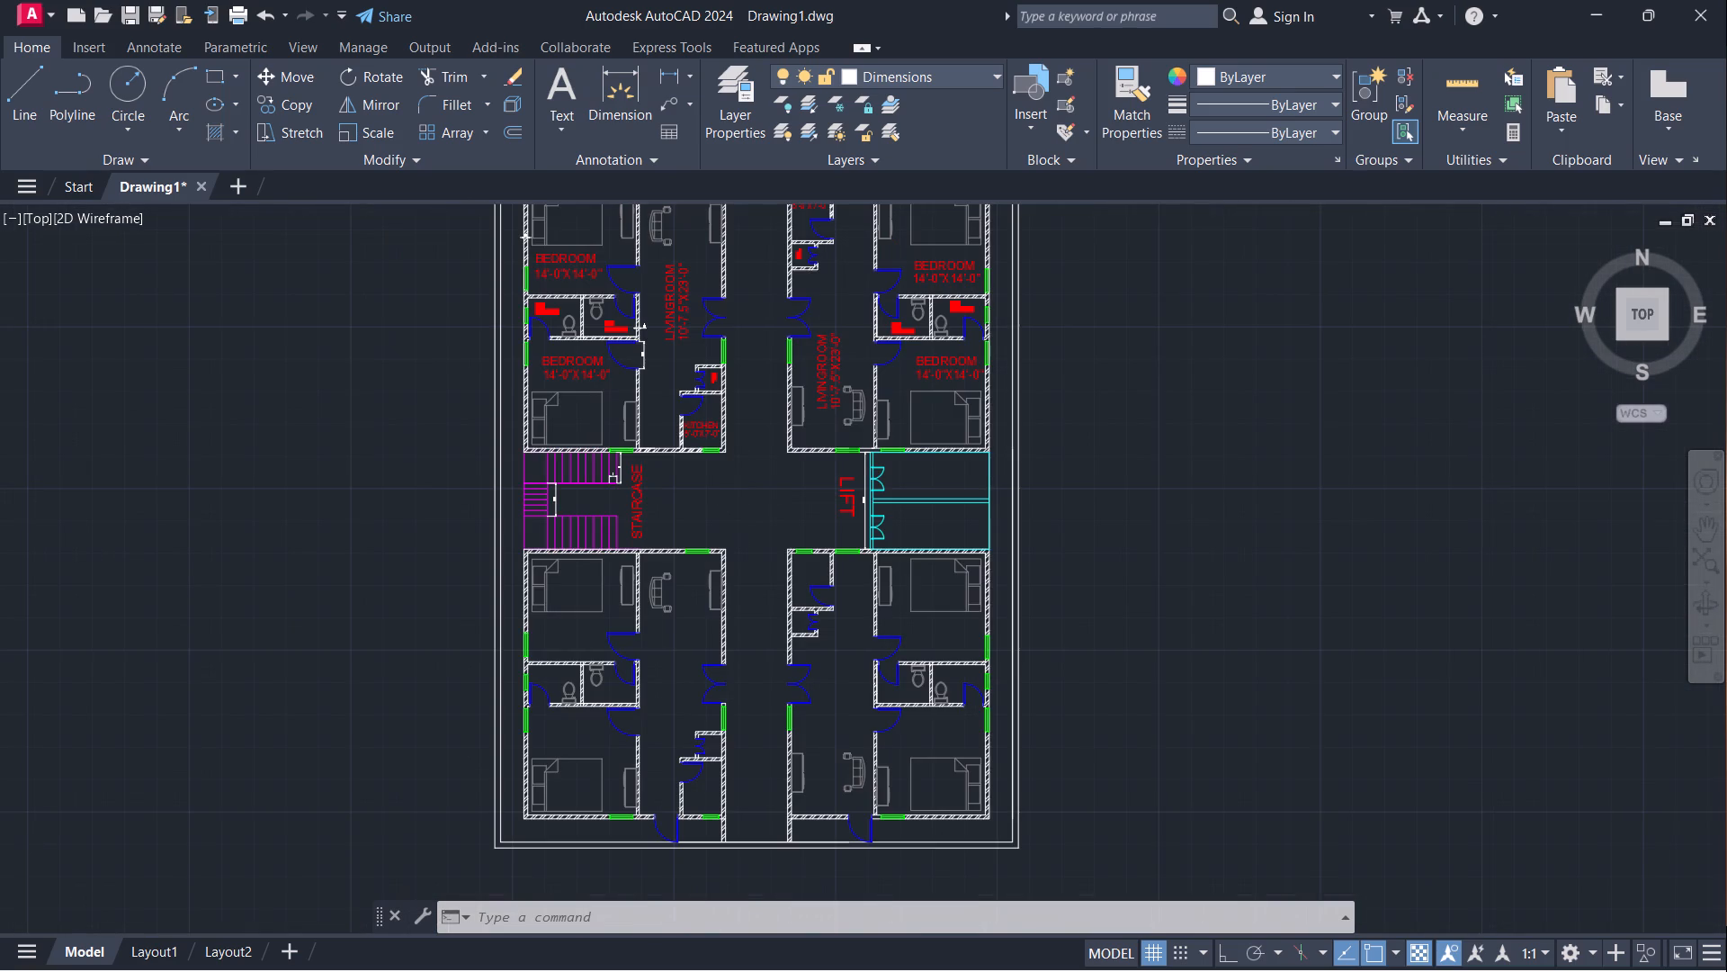
Add a vertical linear dimension of the upper-left apartment's outer wall, from its top corner to the staircase, placed outside the wall.
{"action": "middle_click_drag", "start_coordinate": [744, 508], "coordinate": [761, 572]}
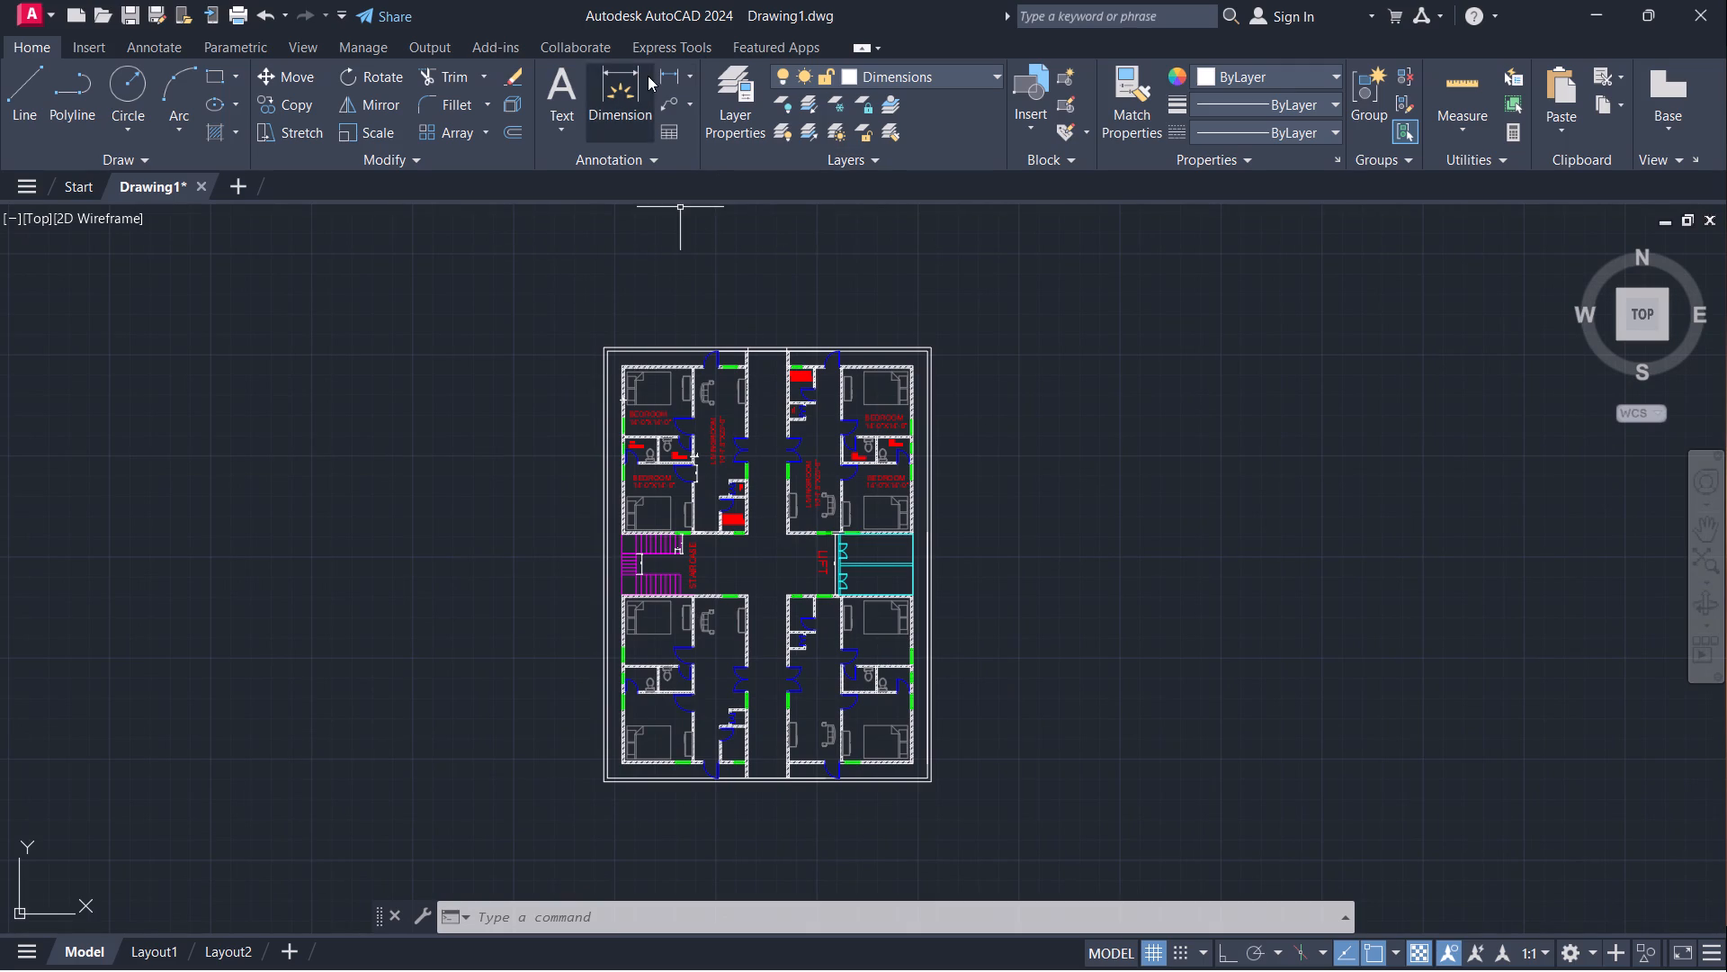
{"action": "left_click", "coordinate": [662, 72]}
{"action": "scroll", "coordinate": [605, 328], "scroll_direction": "up", "scroll_amount": 5}
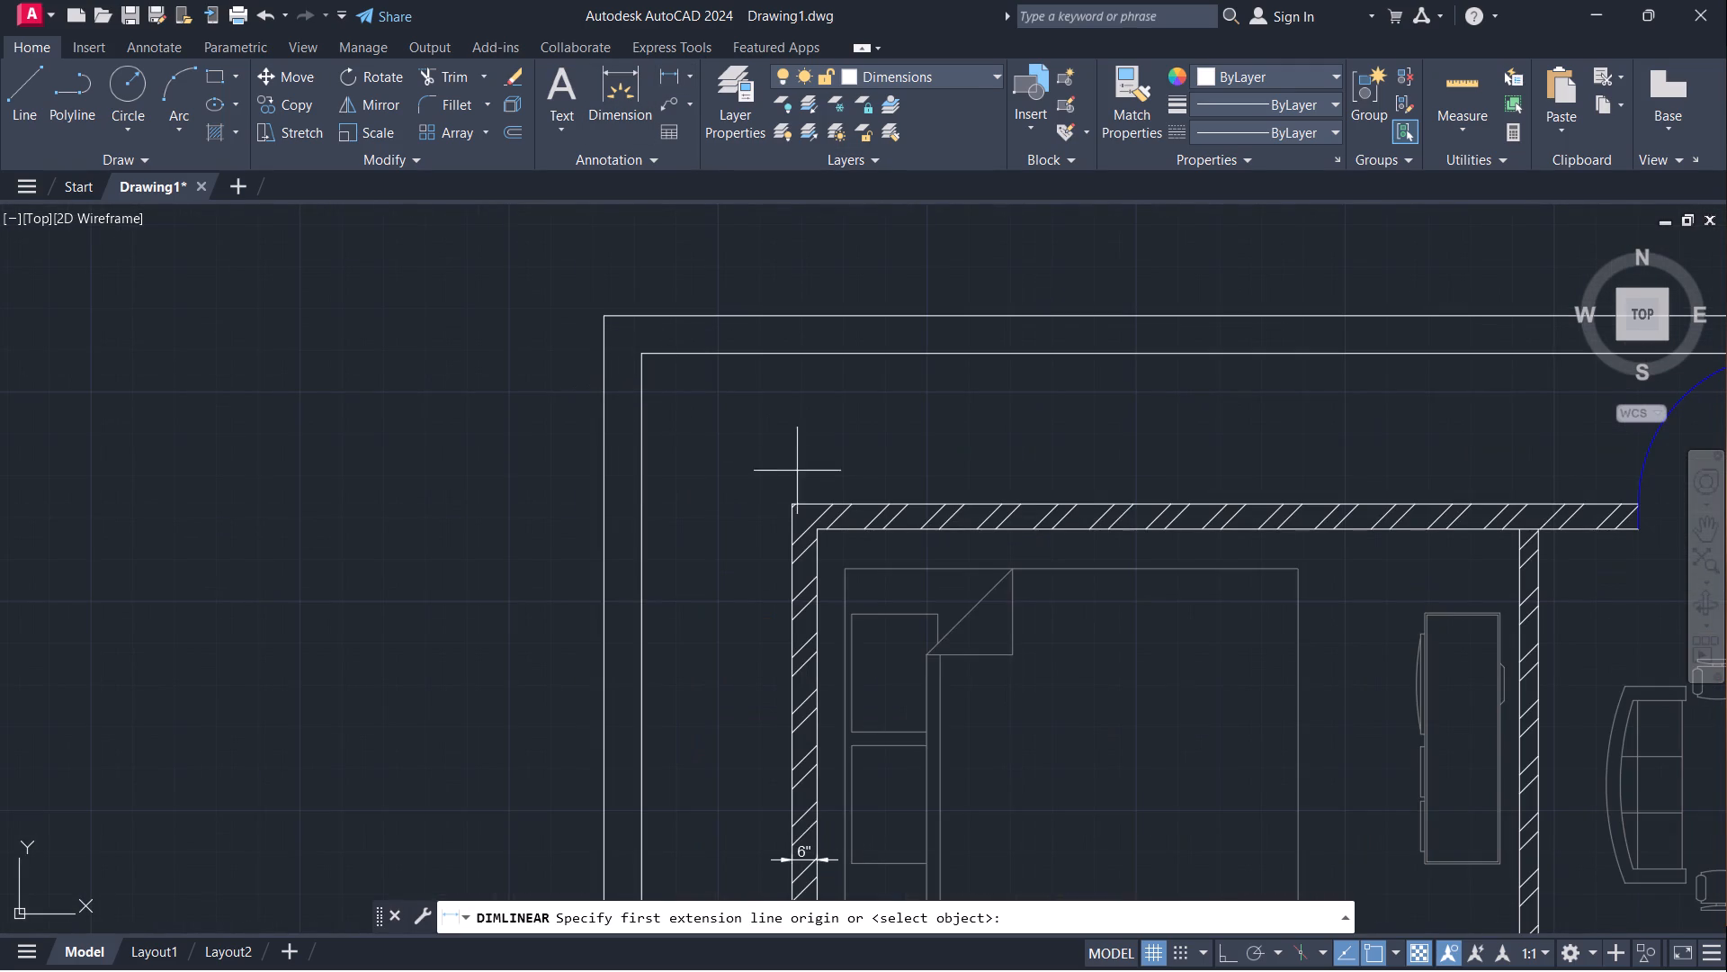
{"action": "left_click", "coordinate": [789, 503]}
{"action": "scroll", "coordinate": [742, 458], "scroll_direction": "down", "scroll_amount": 3}
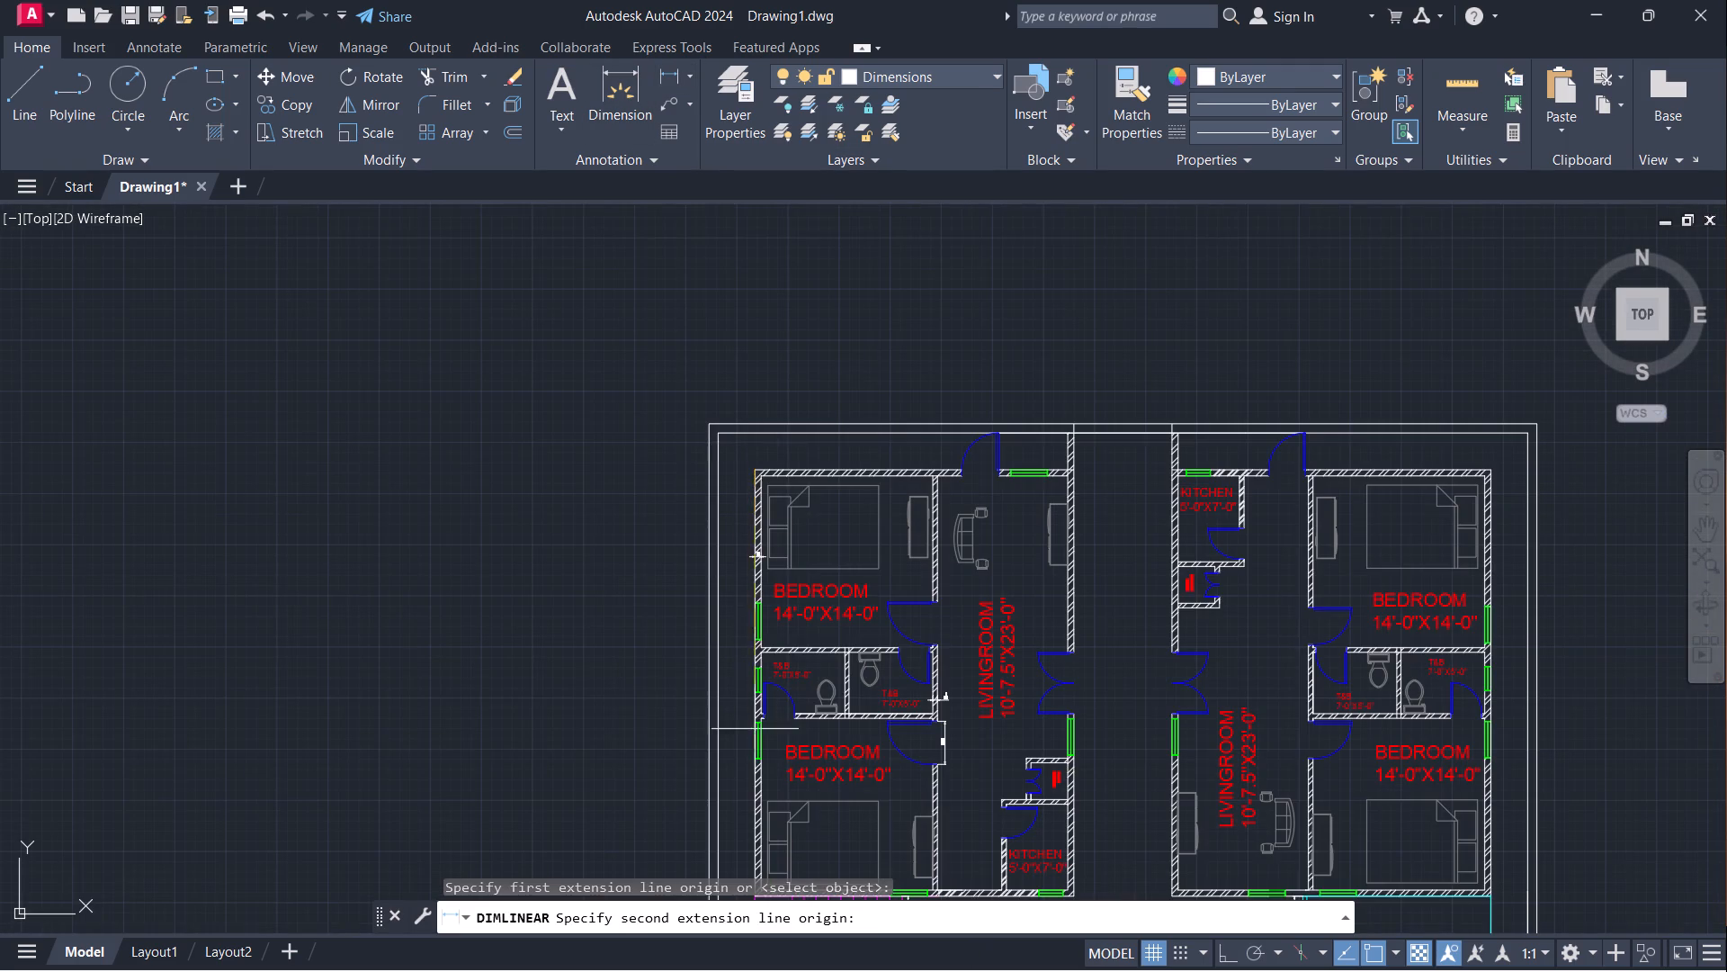
{"action": "scroll", "coordinate": [737, 692], "scroll_direction": "down", "scroll_amount": 1}
{"action": "middle_click_drag", "start_coordinate": [741, 698], "coordinate": [801, 504]}
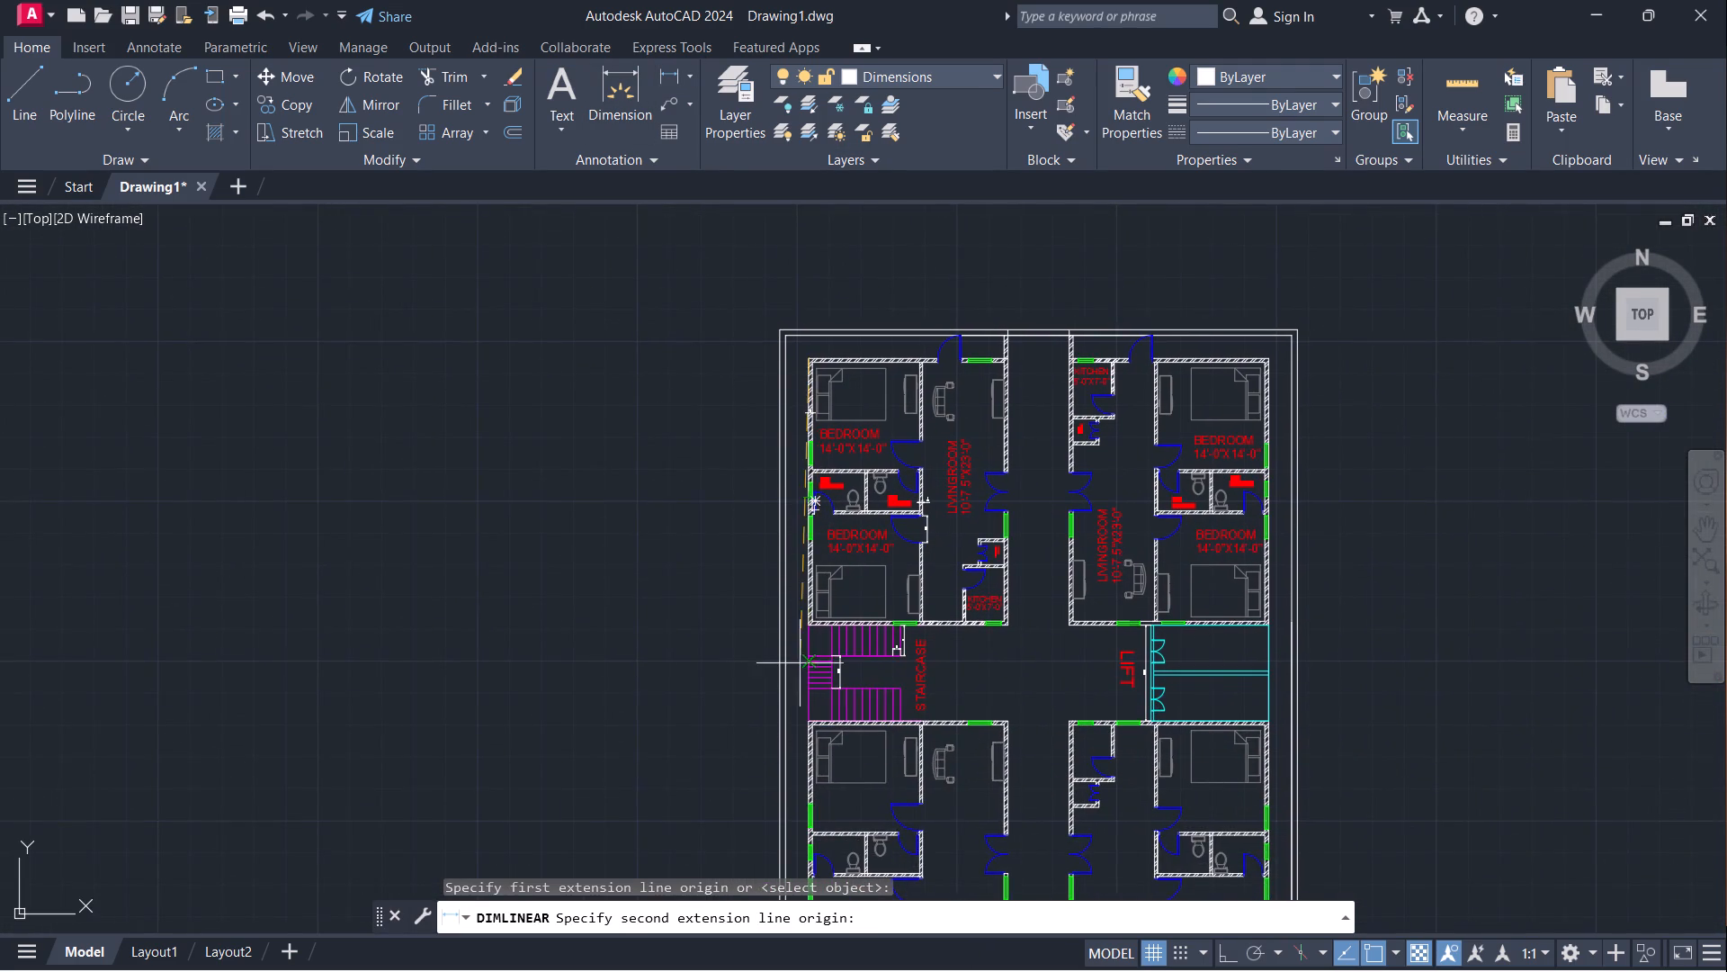
{"action": "scroll", "coordinate": [817, 637], "scroll_direction": "up", "scroll_amount": 4}
{"action": "left_click", "coordinate": [779, 589]}
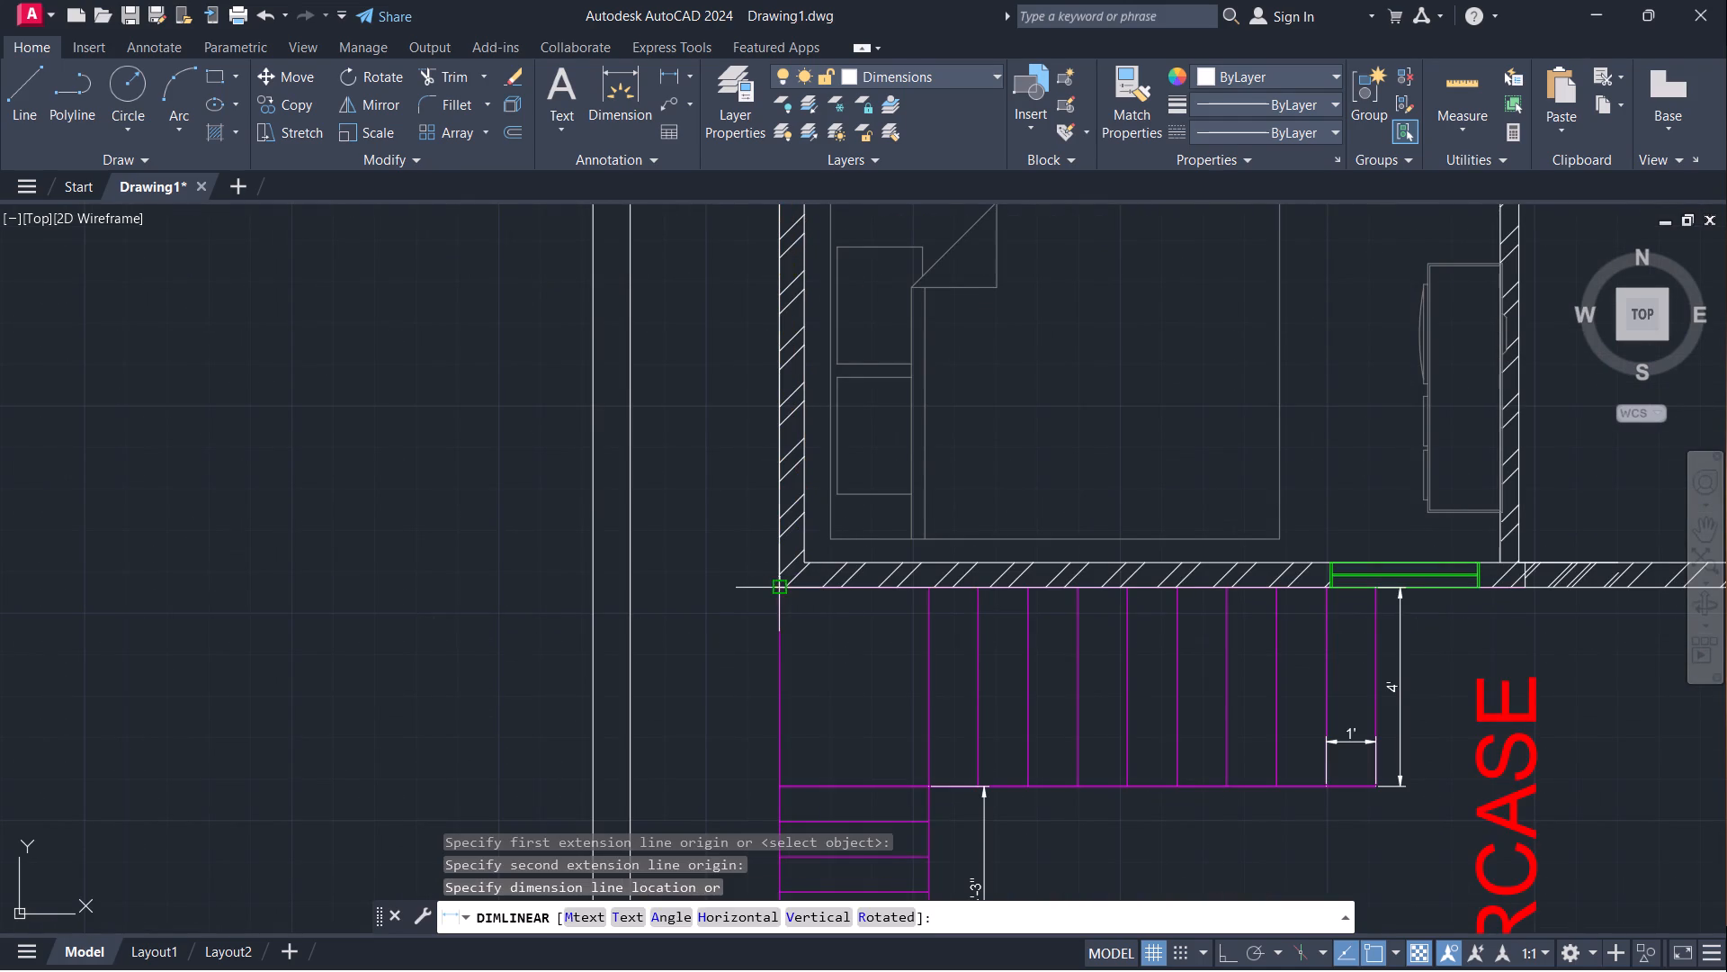
{"action": "left_click", "coordinate": [720, 569]}
Add a vertical linear dimension of the building's overall length between its right-hand outer corners, placed inside the boundary line.
{"action": "scroll", "coordinate": [679, 580], "scroll_direction": "down", "scroll_amount": 4}
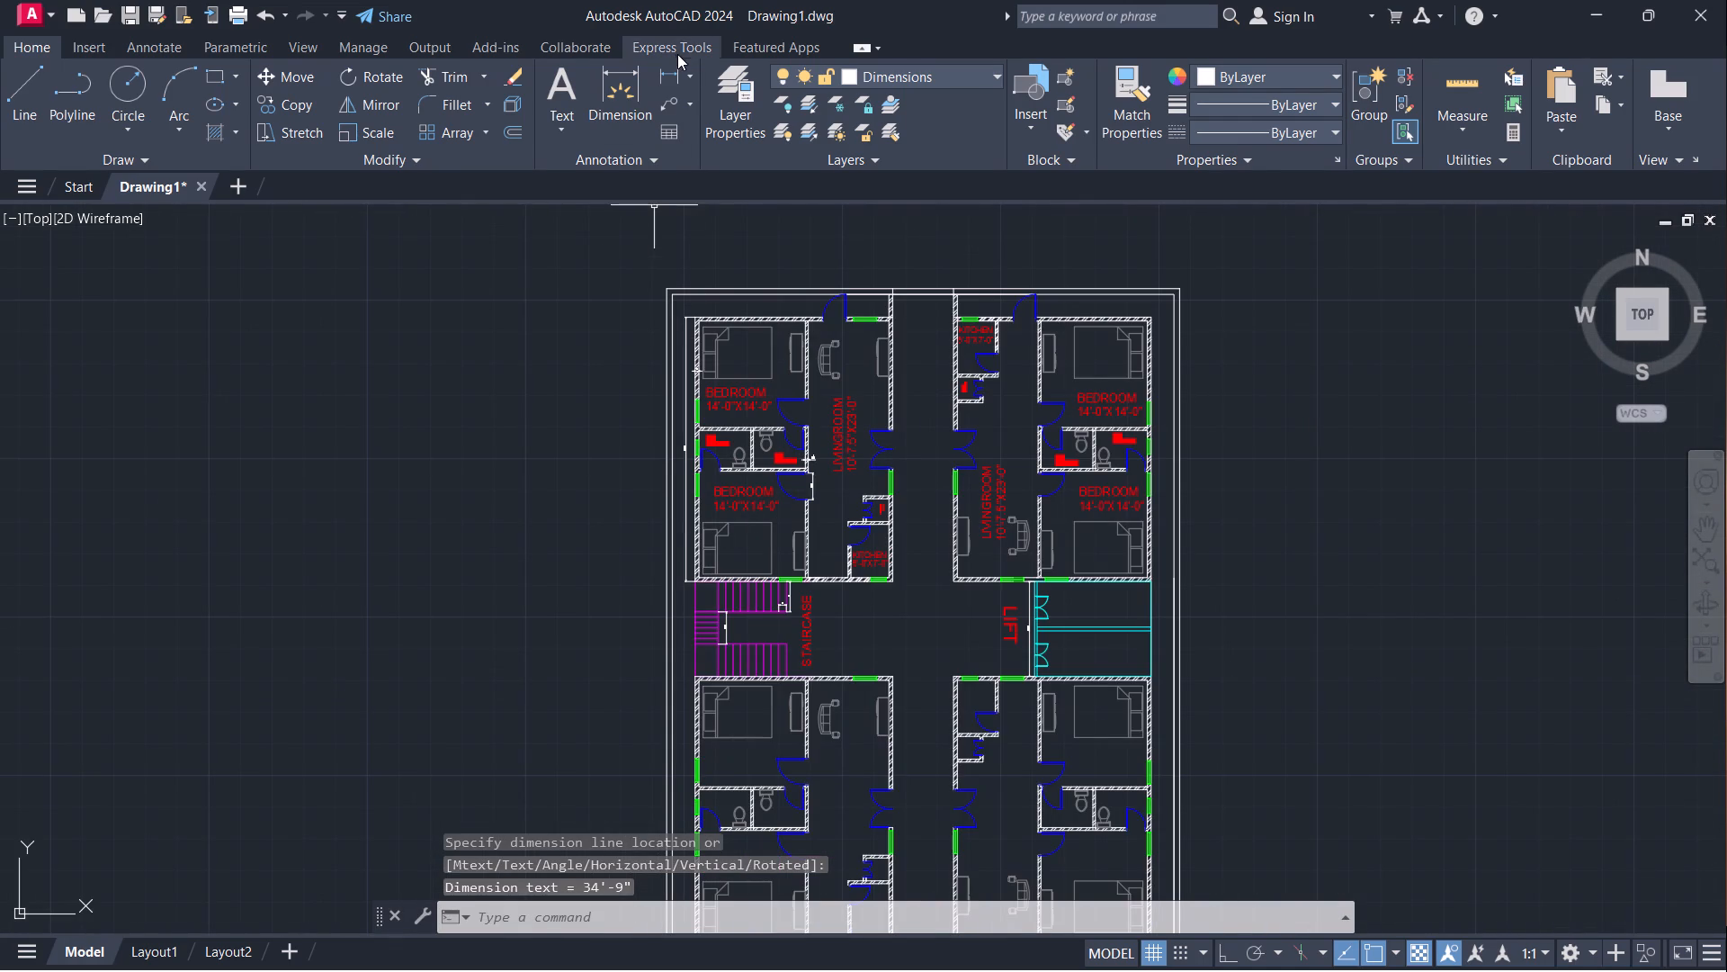
{"action": "left_click", "coordinate": [658, 74]}
{"action": "scroll", "coordinate": [1151, 325], "scroll_direction": "up", "scroll_amount": 2}
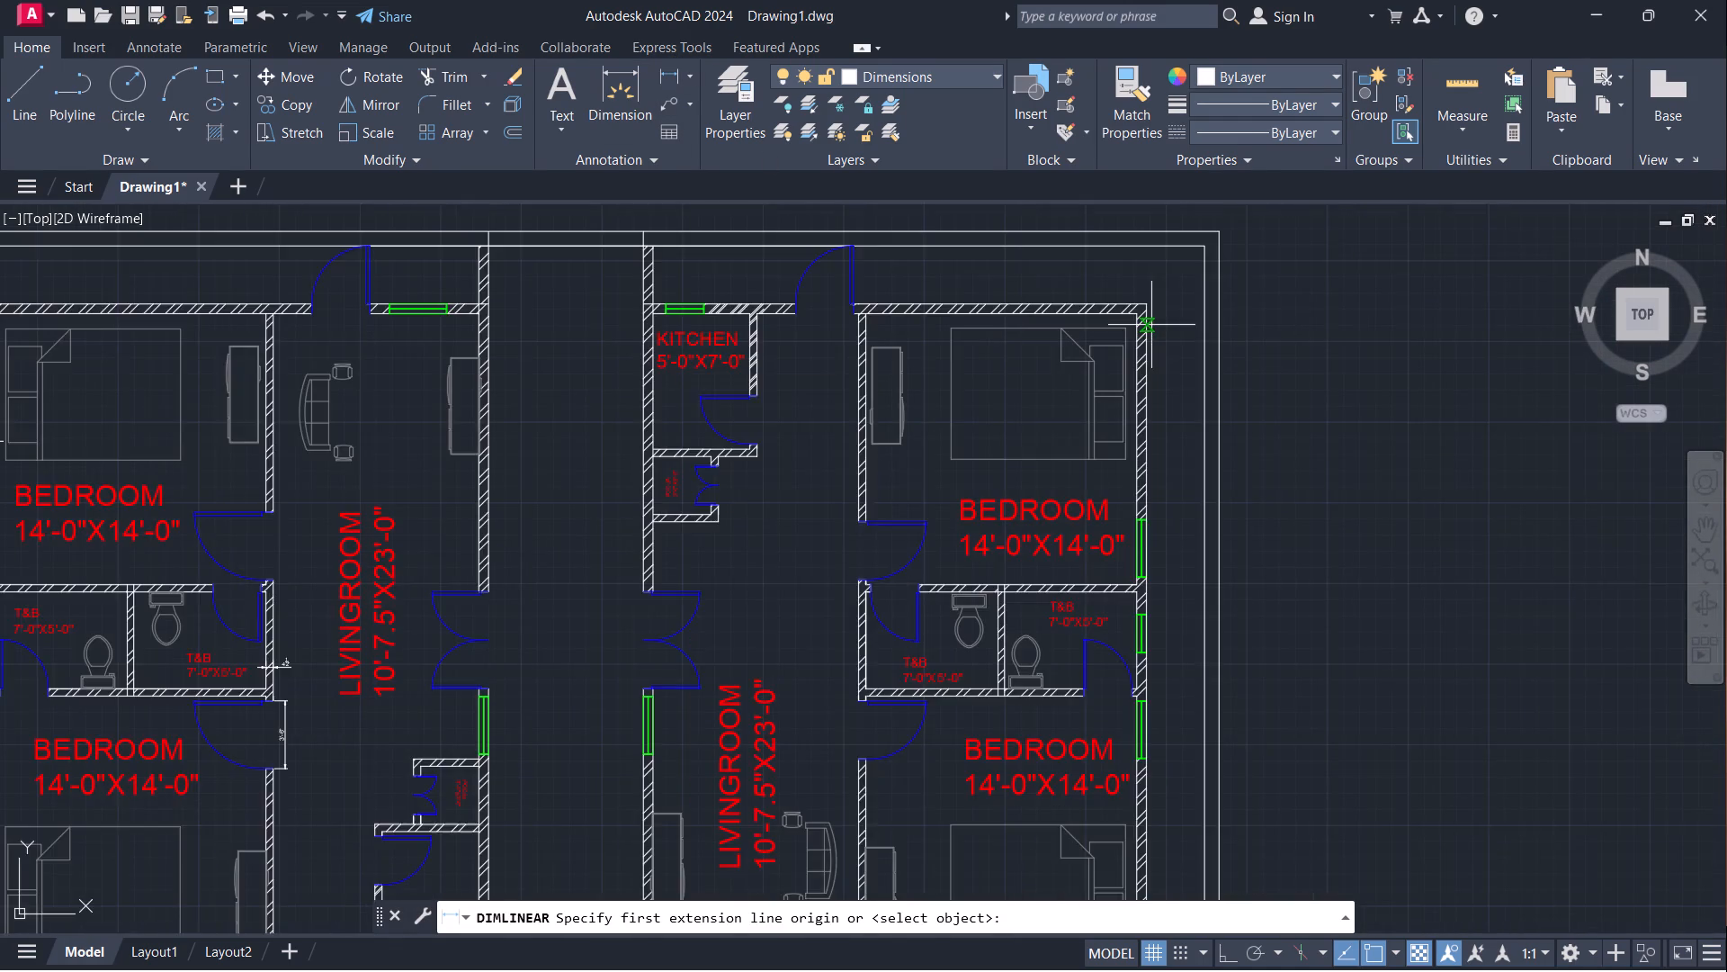
{"action": "scroll", "coordinate": [1151, 325], "scroll_direction": "up", "scroll_amount": 2}
{"action": "left_click", "coordinate": [1141, 261]}
{"action": "scroll", "coordinate": [1150, 310], "scroll_direction": "down", "scroll_amount": 3}
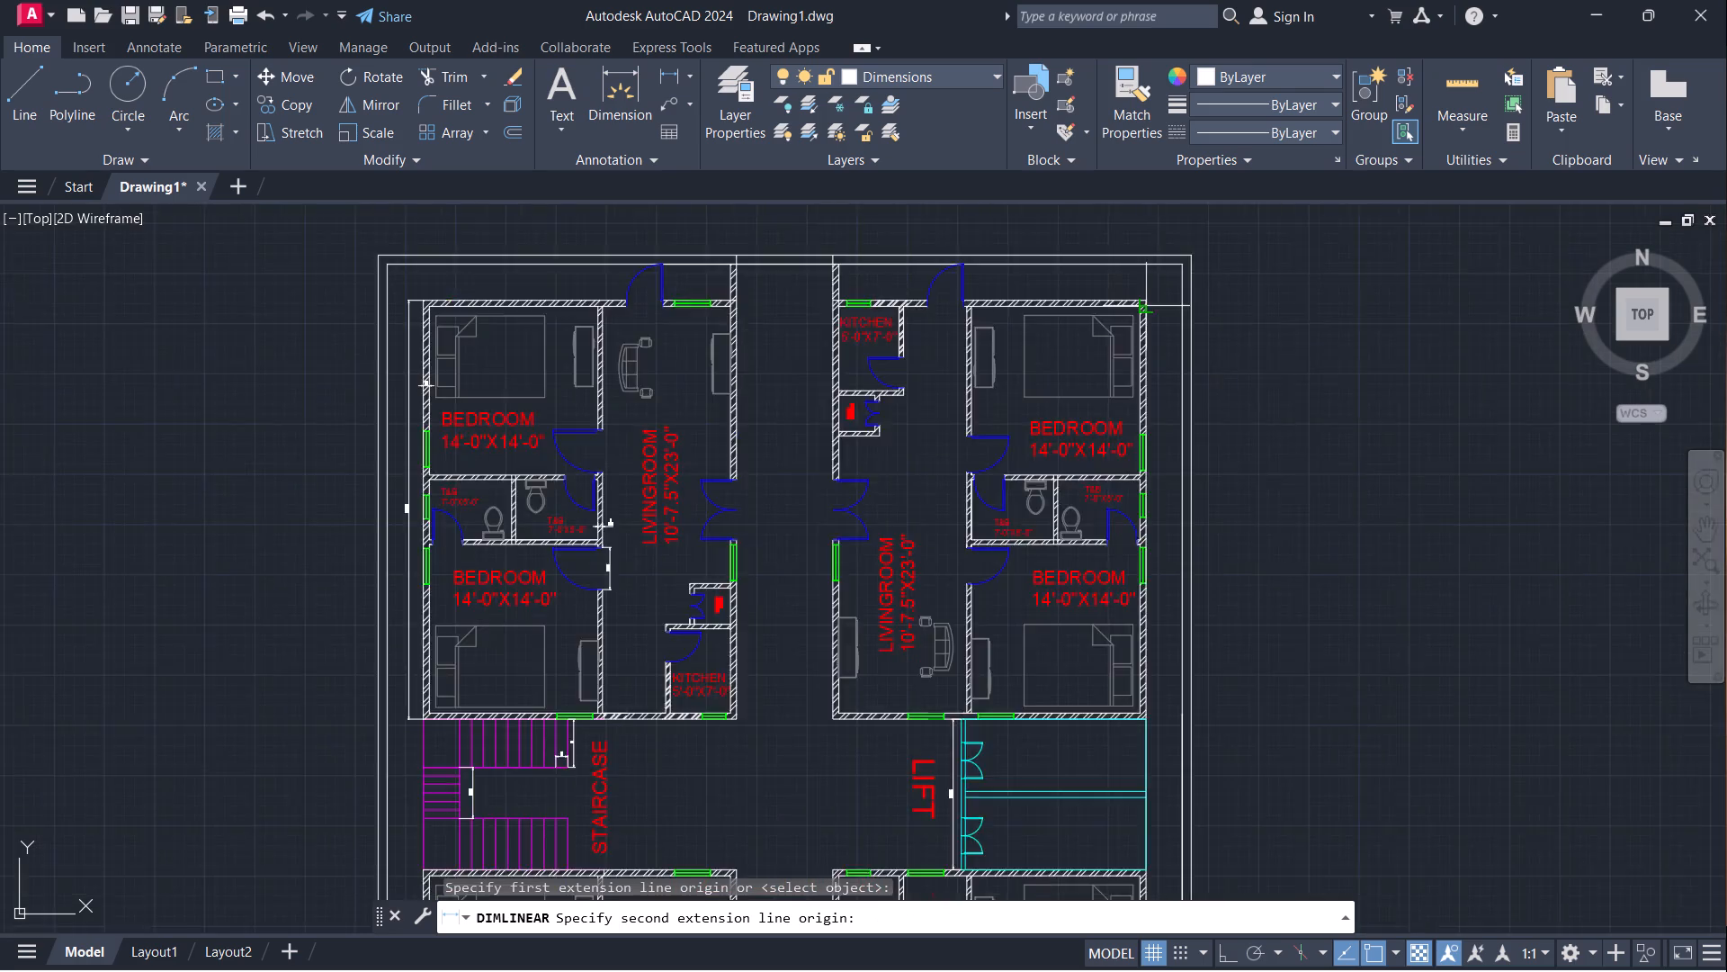
{"action": "scroll", "coordinate": [1149, 312], "scroll_direction": "down", "scroll_amount": 3}
{"action": "scroll", "coordinate": [1145, 551], "scroll_direction": "up", "scroll_amount": 5}
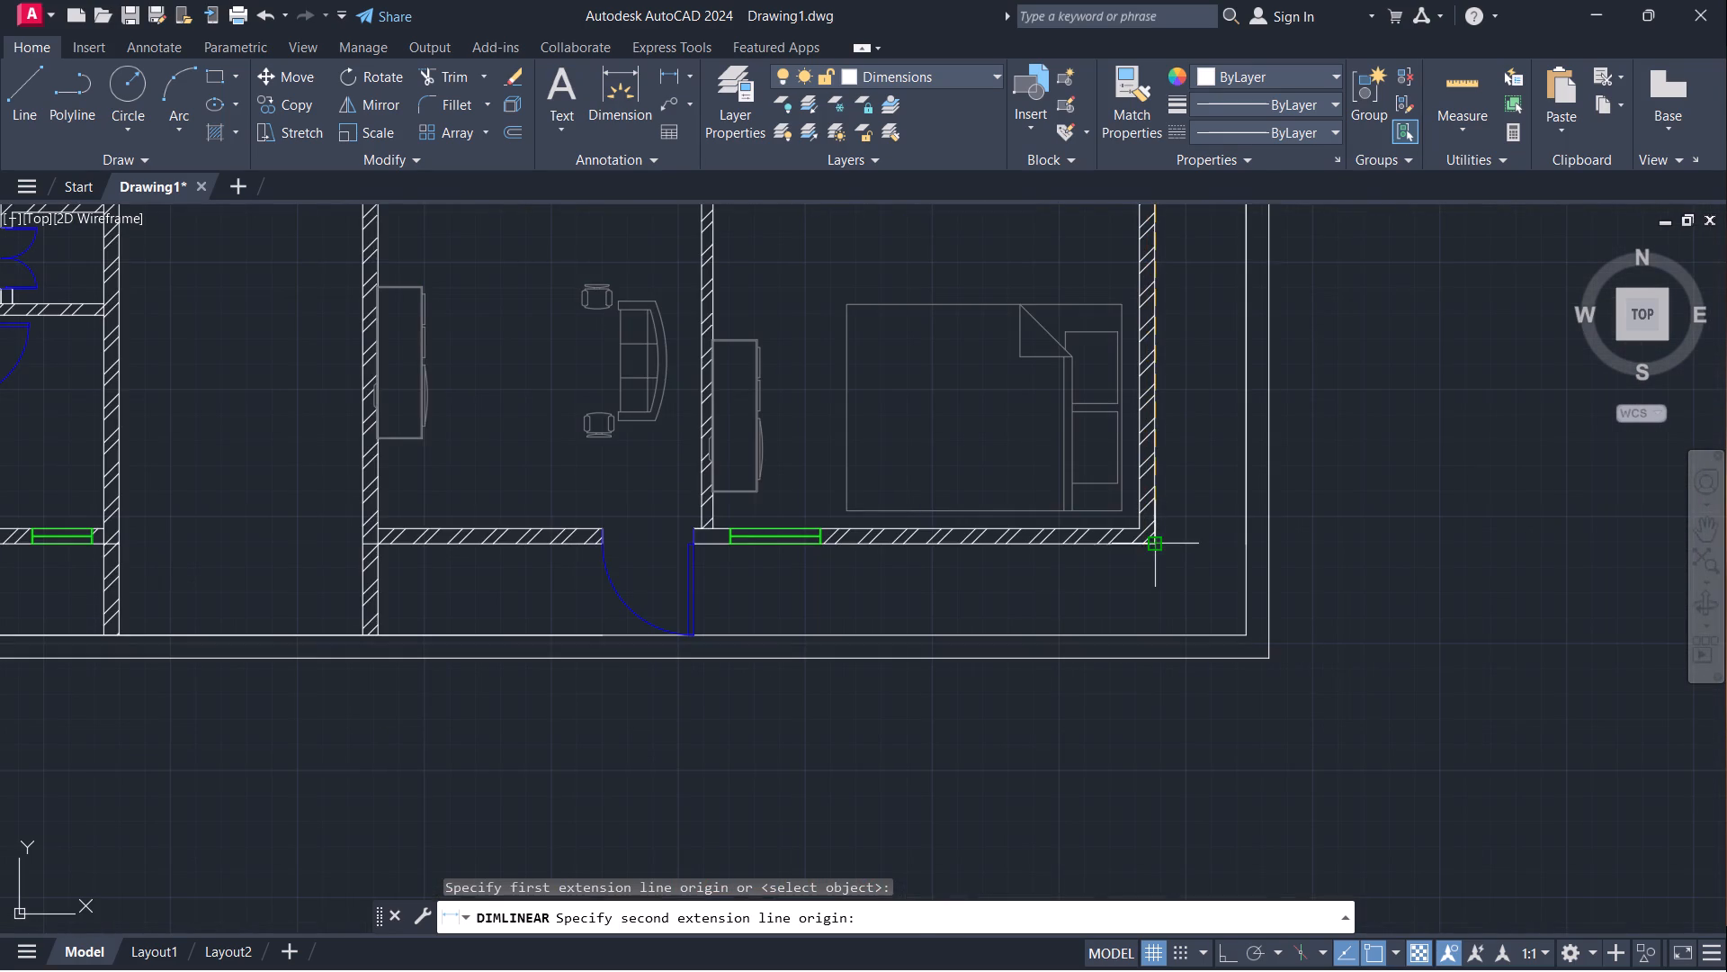
{"action": "left_click", "coordinate": [1156, 544]}
{"action": "left_click", "coordinate": [1195, 530]}
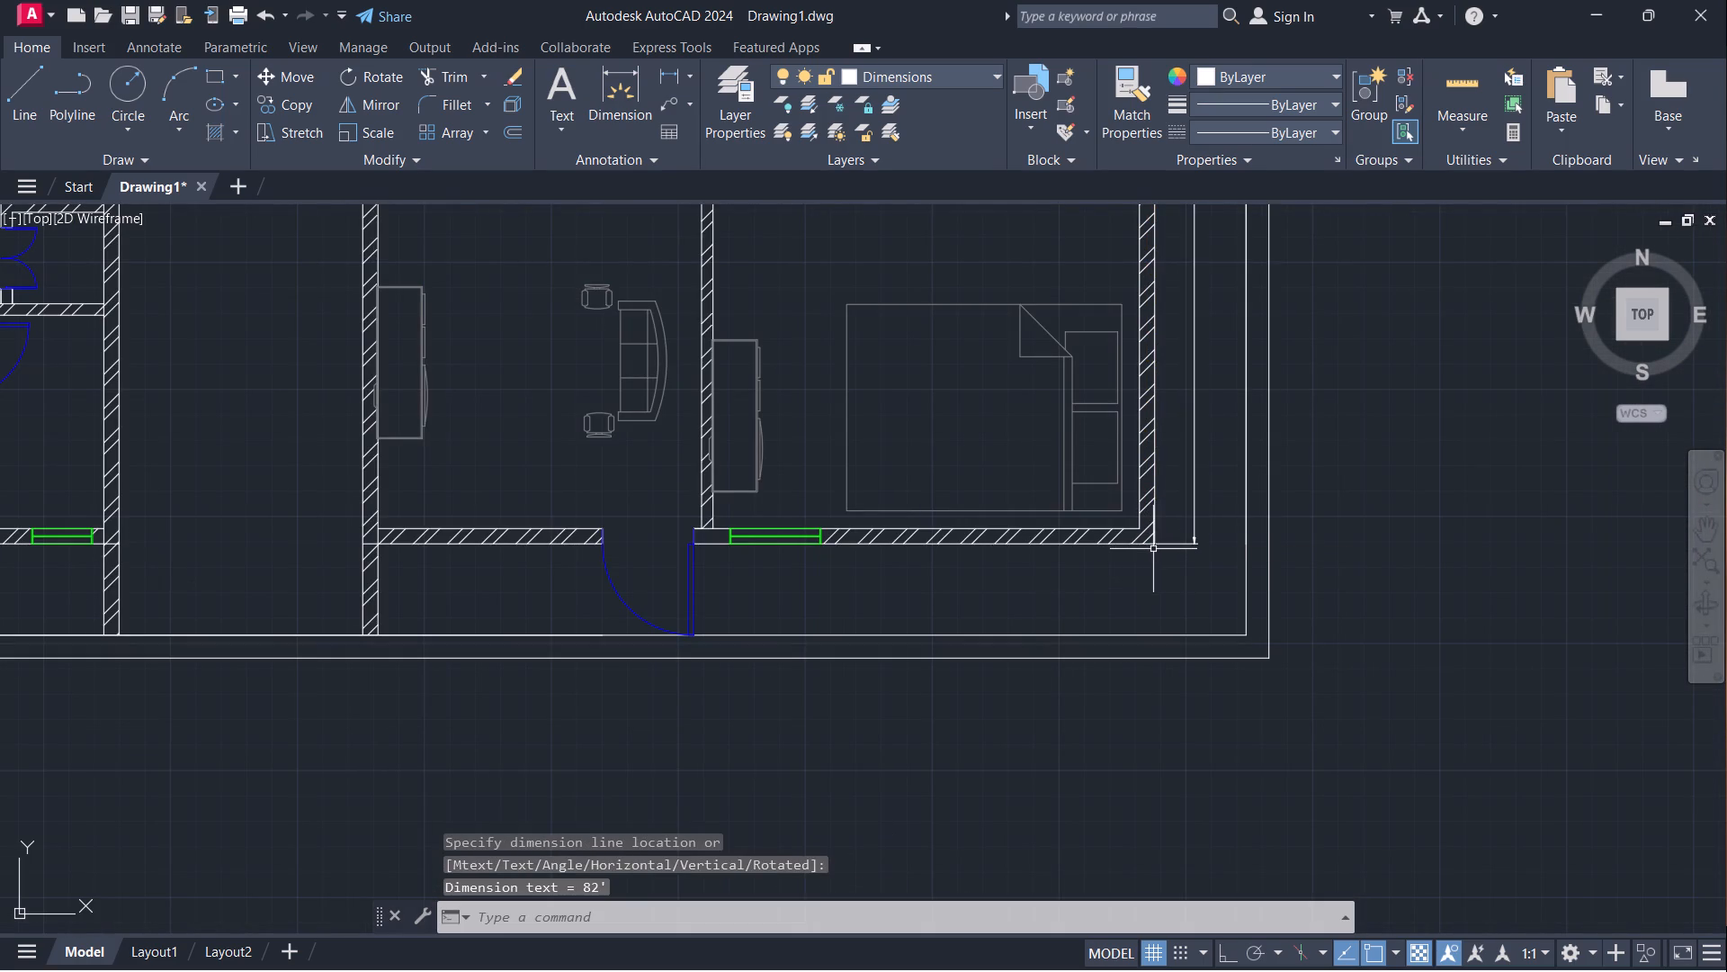
Add a horizontal linear dimension of the building's overall width between its bottom outer corners, placed between the wall and boundary.
{"action": "key", "text": "space"}
{"action": "left_click", "coordinate": [1158, 551]}
{"action": "scroll", "coordinate": [985, 580], "scroll_direction": "down", "scroll_amount": 3}
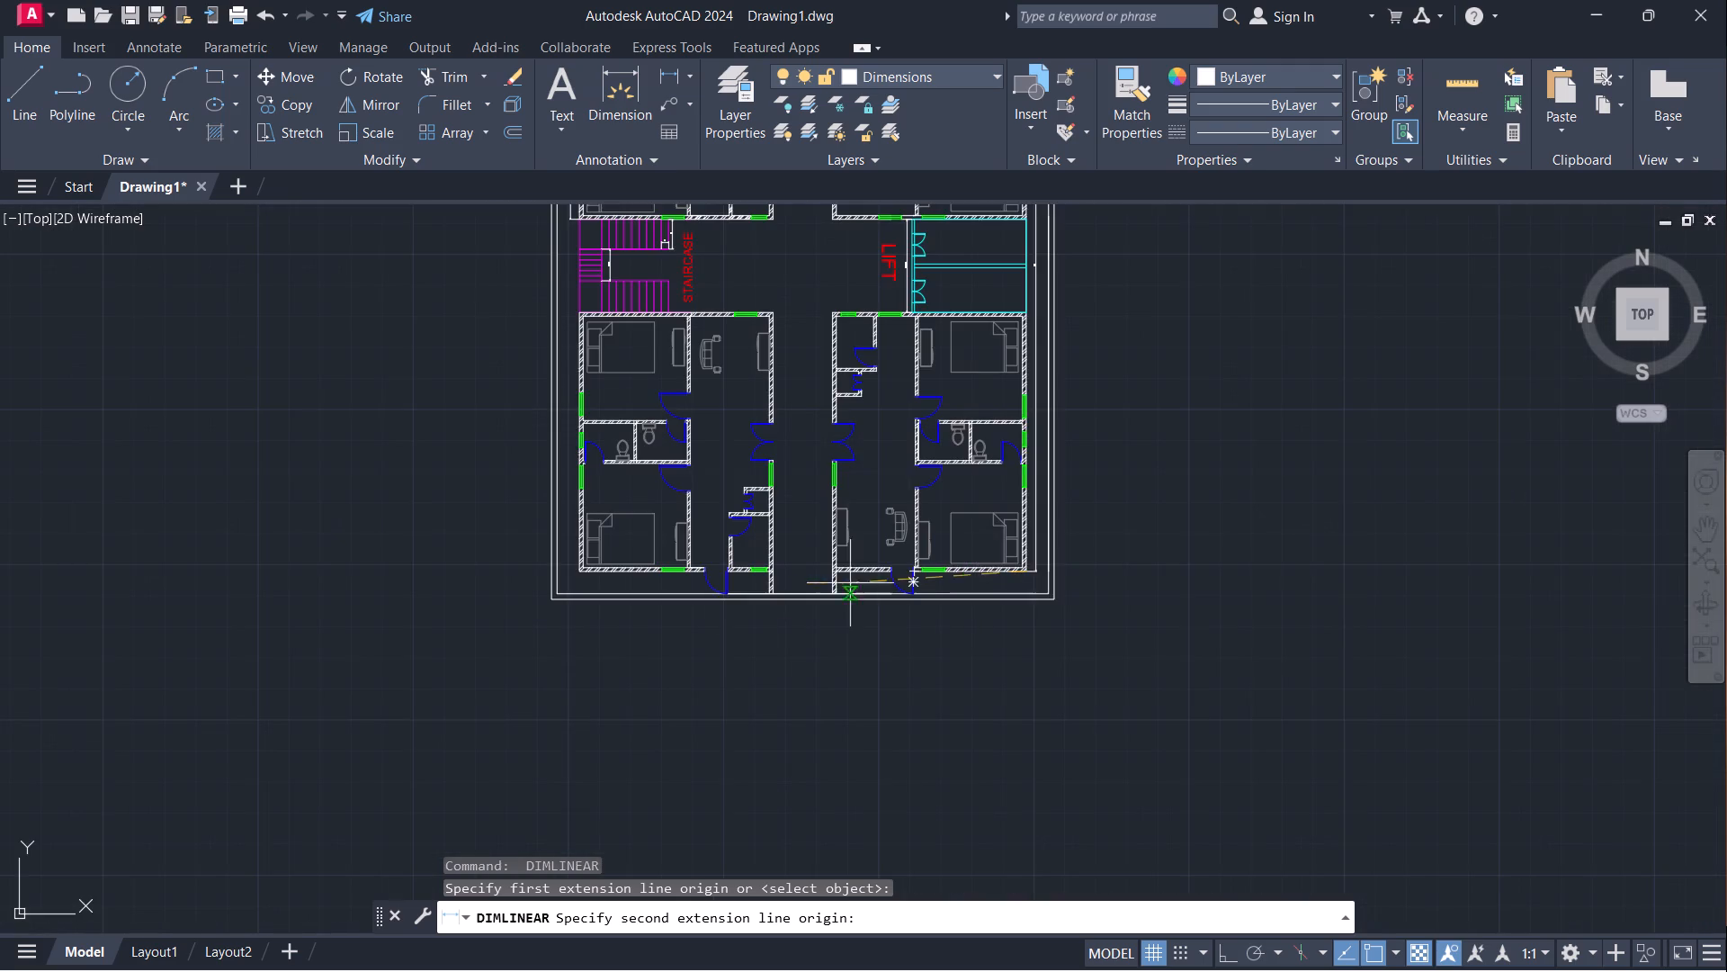
{"action": "scroll", "coordinate": [598, 581], "scroll_direction": "up", "scroll_amount": 5}
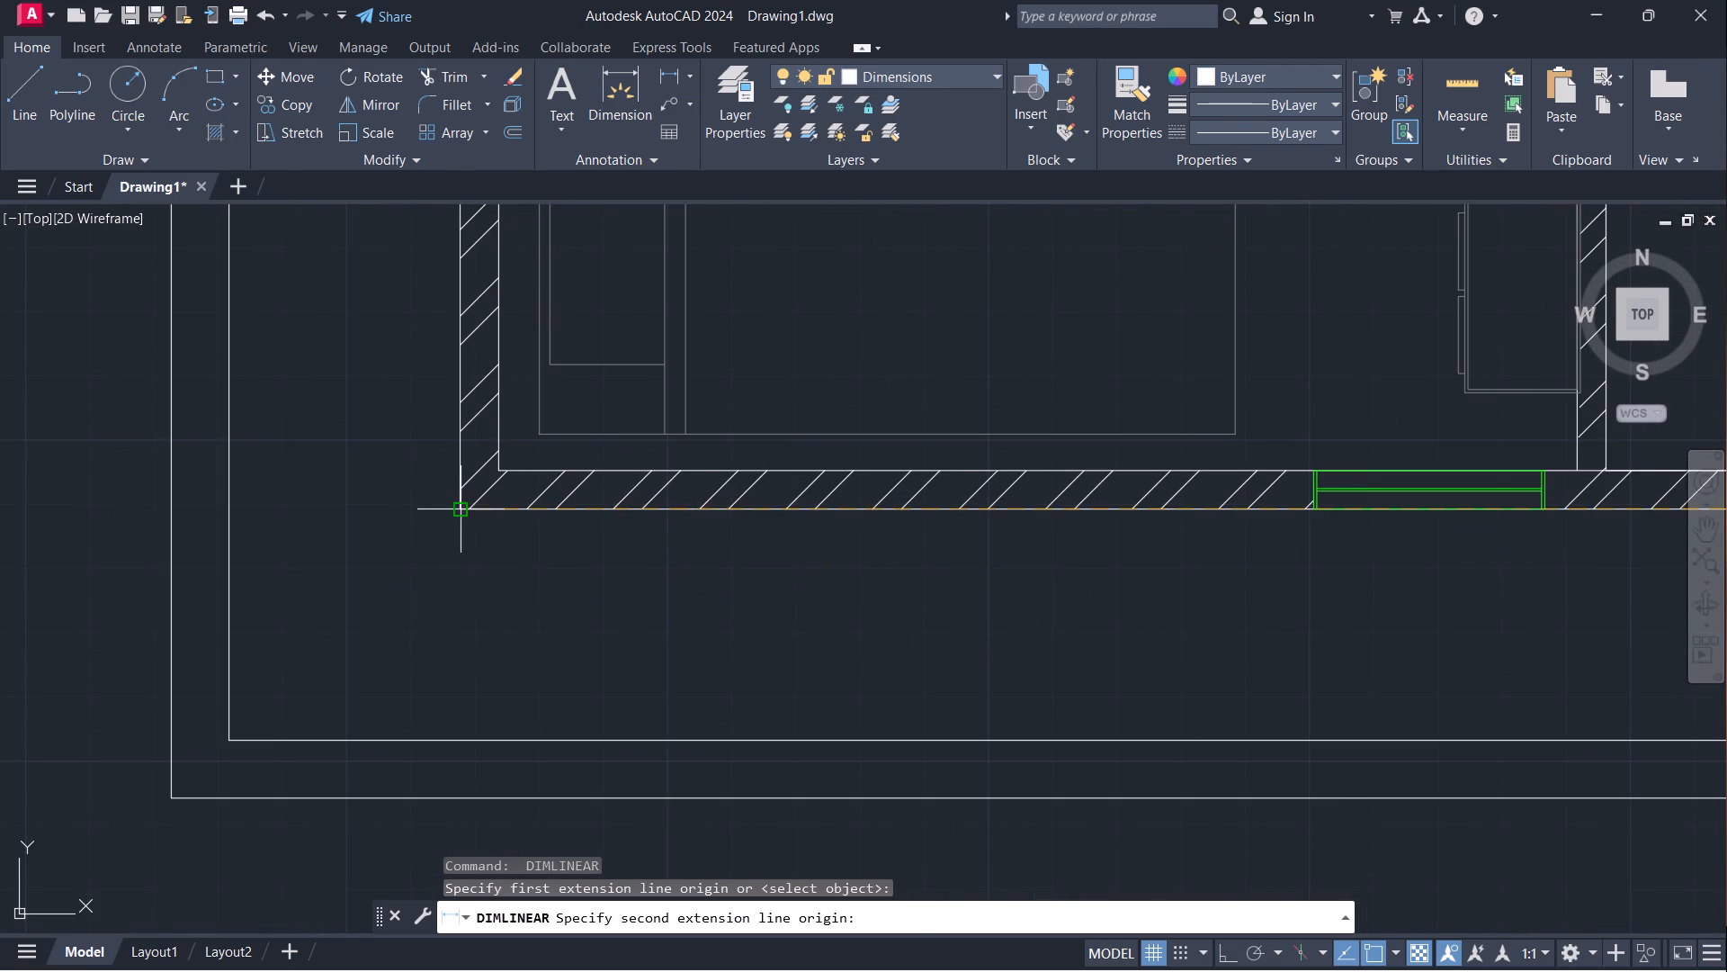
{"action": "left_click", "coordinate": [456, 509]}
{"action": "left_click", "coordinate": [459, 636]}
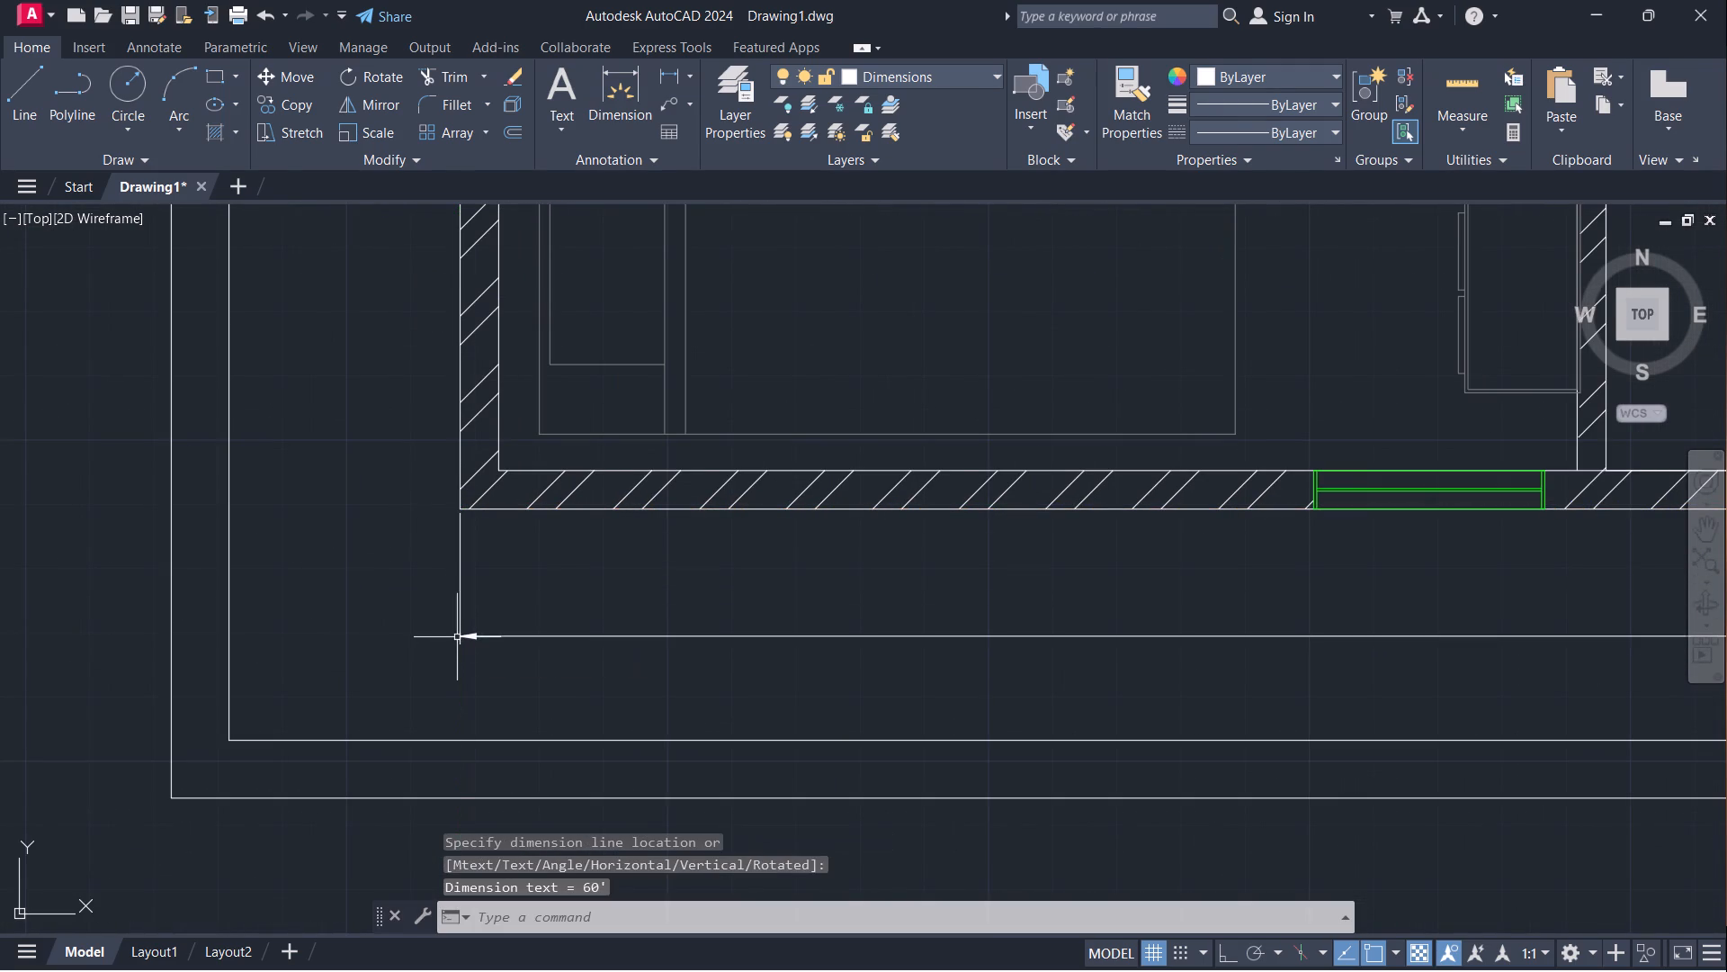
Add a horizontal linear dimension of the upper-left apartment's top wall between its outer corners, placed between the wall and boundary.
{"action": "scroll", "coordinate": [456, 637], "scroll_direction": "down", "scroll_amount": 4}
{"action": "middle_click_drag", "start_coordinate": [815, 283], "coordinate": [876, 561]}
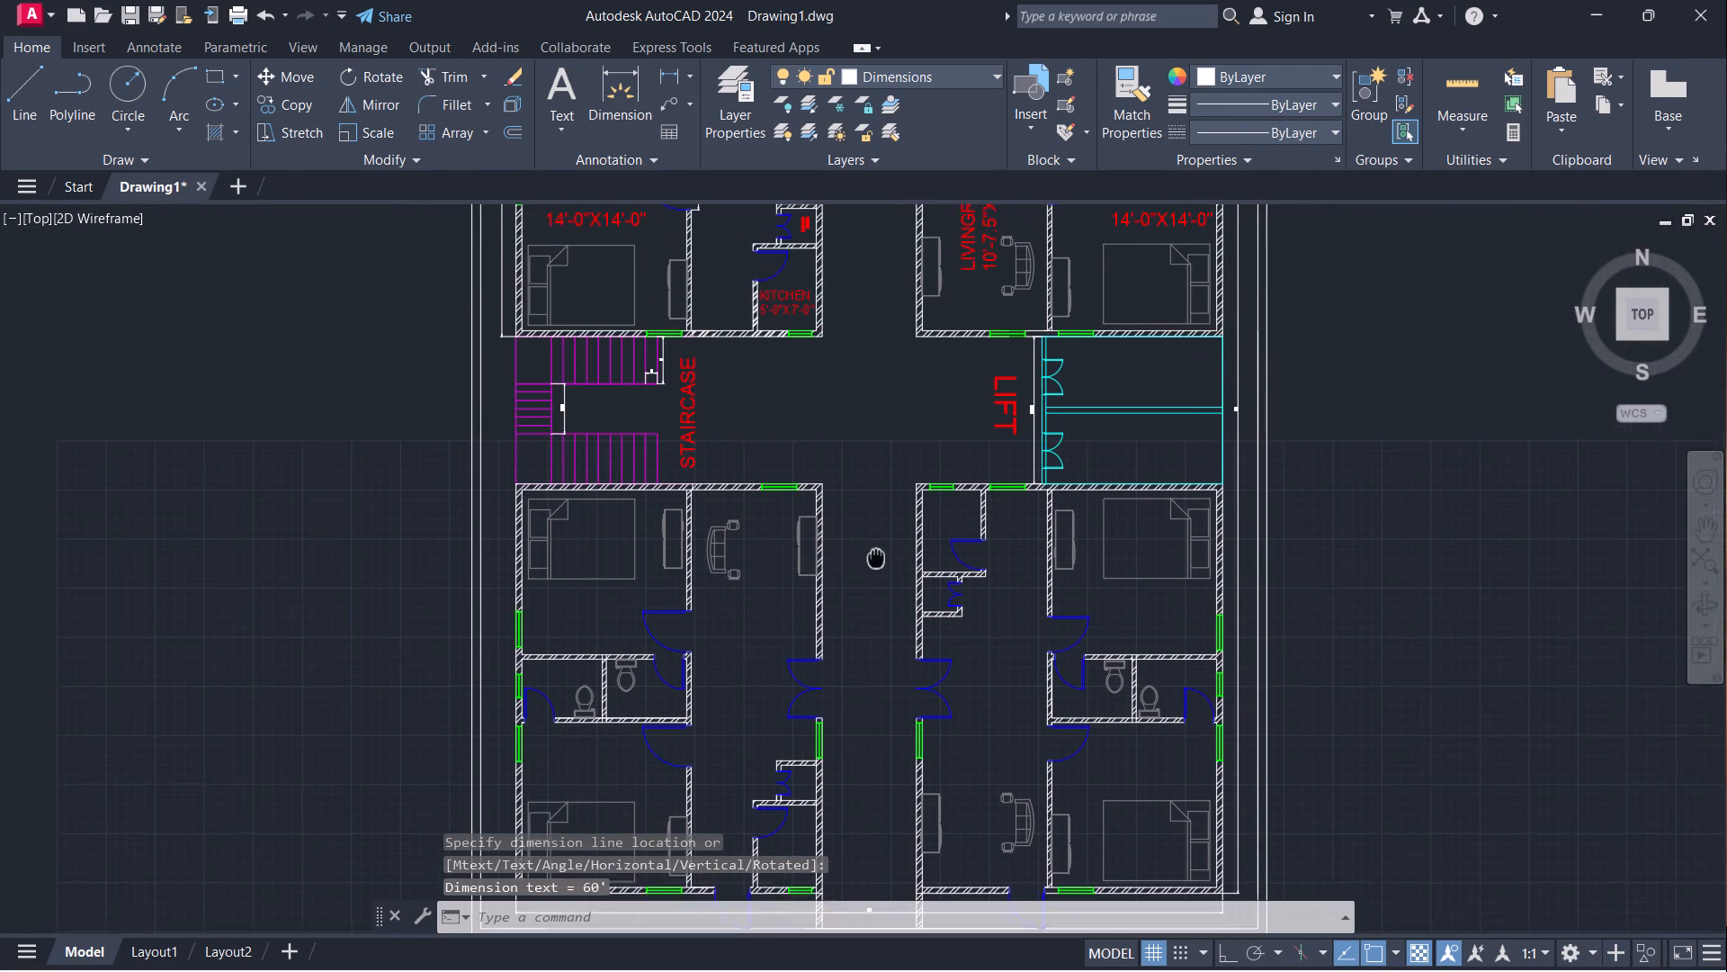
{"action": "middle_click_drag", "start_coordinate": [876, 561], "coordinate": [877, 563]}
{"action": "middle_click_drag", "start_coordinate": [888, 468], "coordinate": [890, 467]}
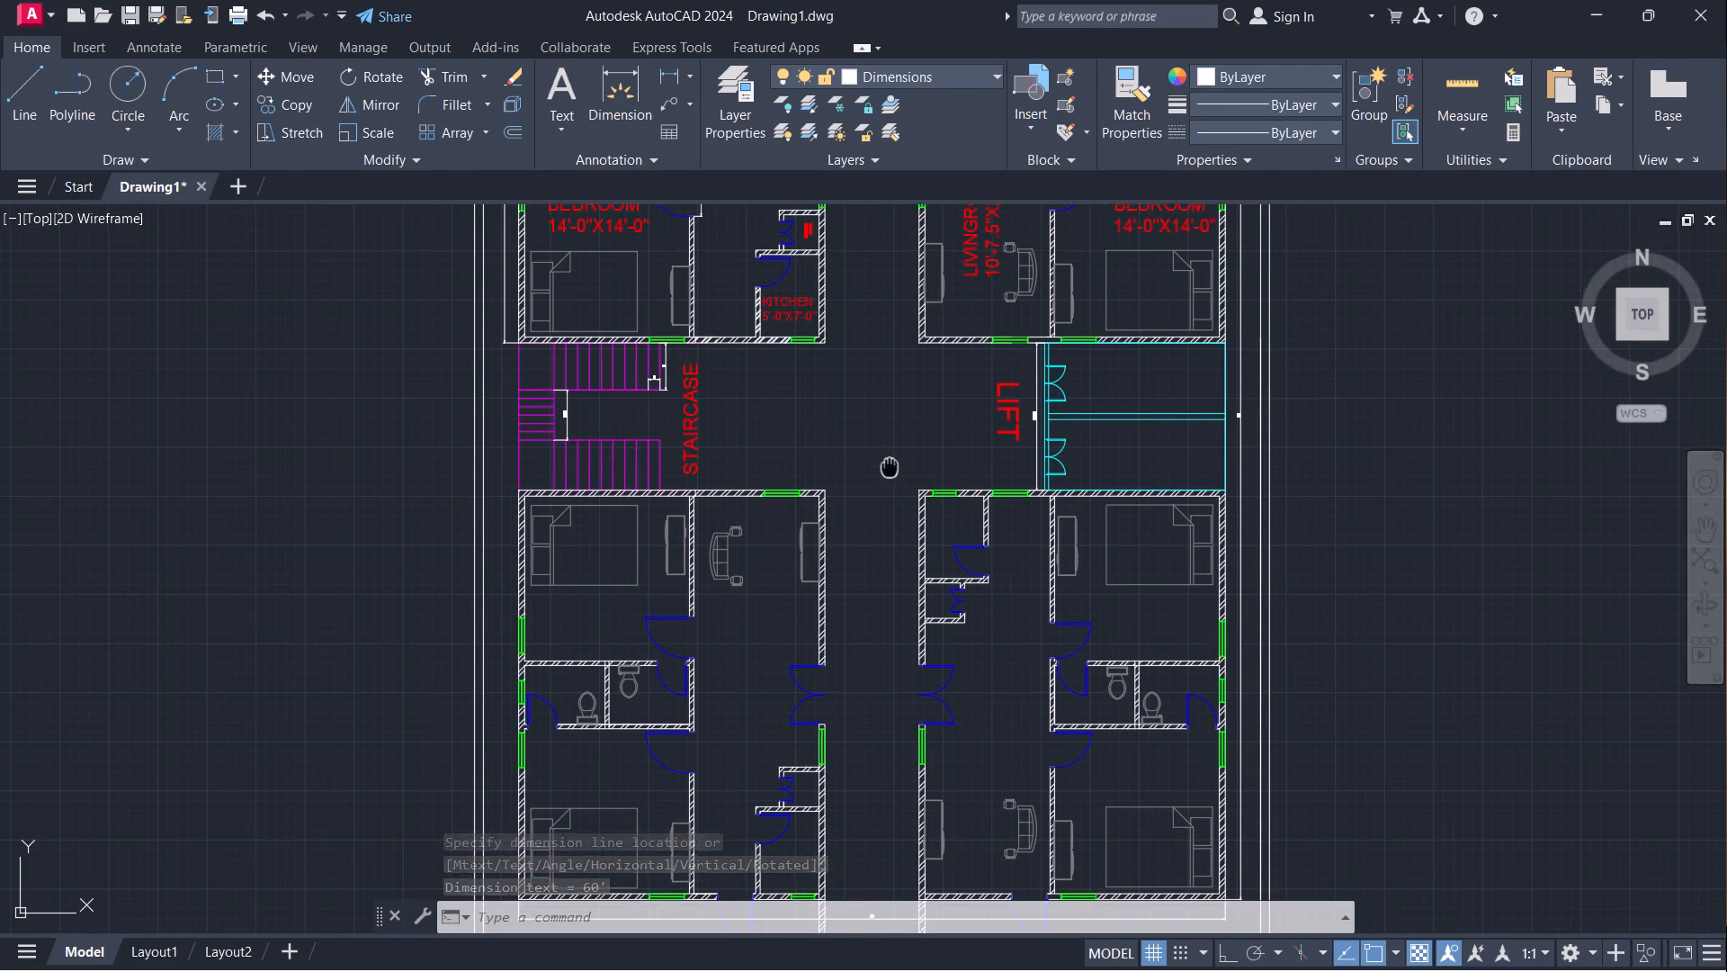
{"action": "middle_click_drag", "start_coordinate": [890, 467], "coordinate": [840, 855]}
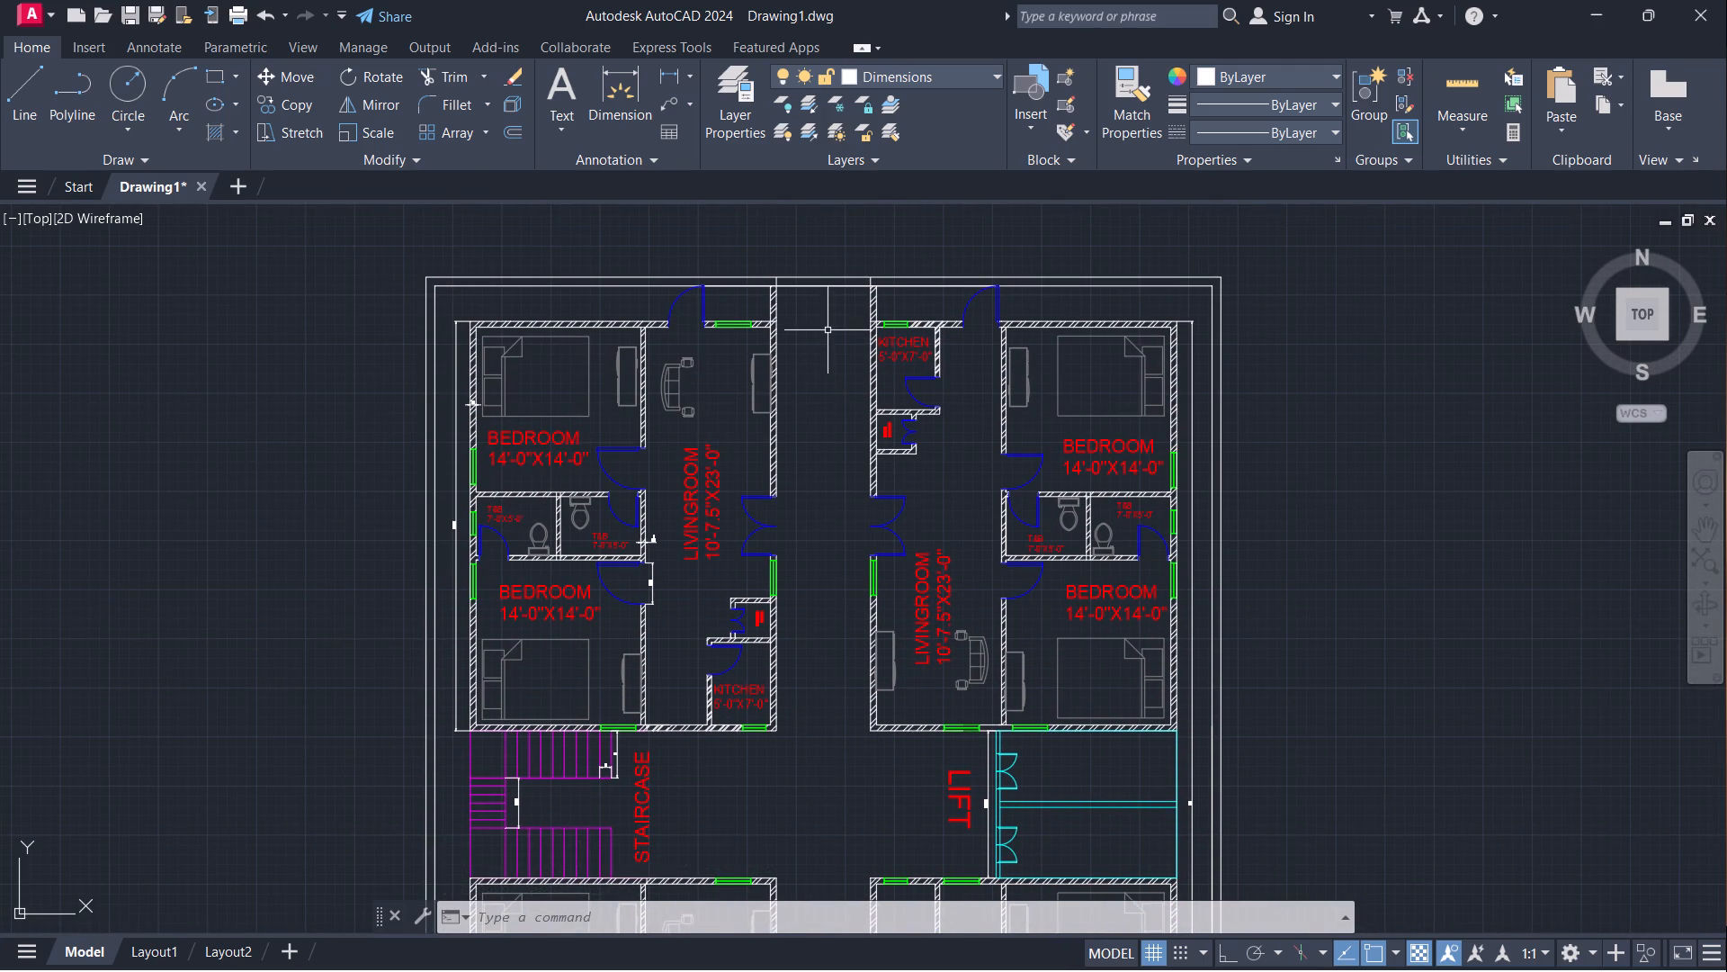
{"action": "scroll", "coordinate": [828, 330], "scroll_direction": "up", "scroll_amount": 1}
{"action": "key", "text": "space"}
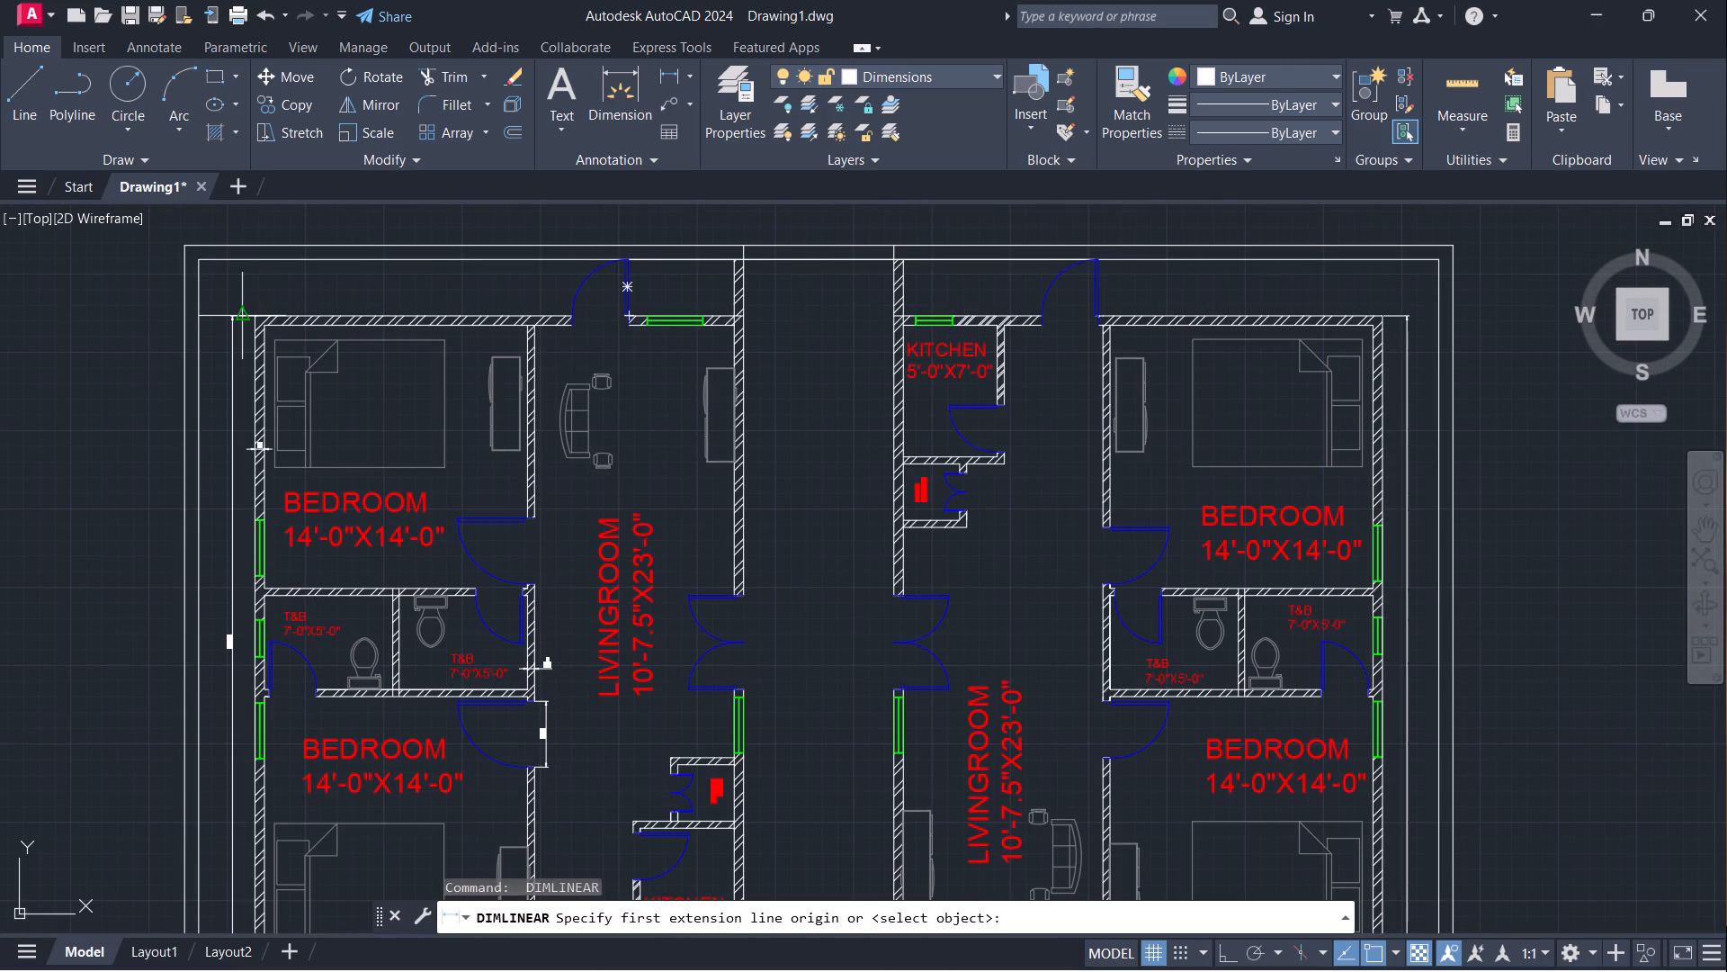
{"action": "left_click", "coordinate": [255, 313]}
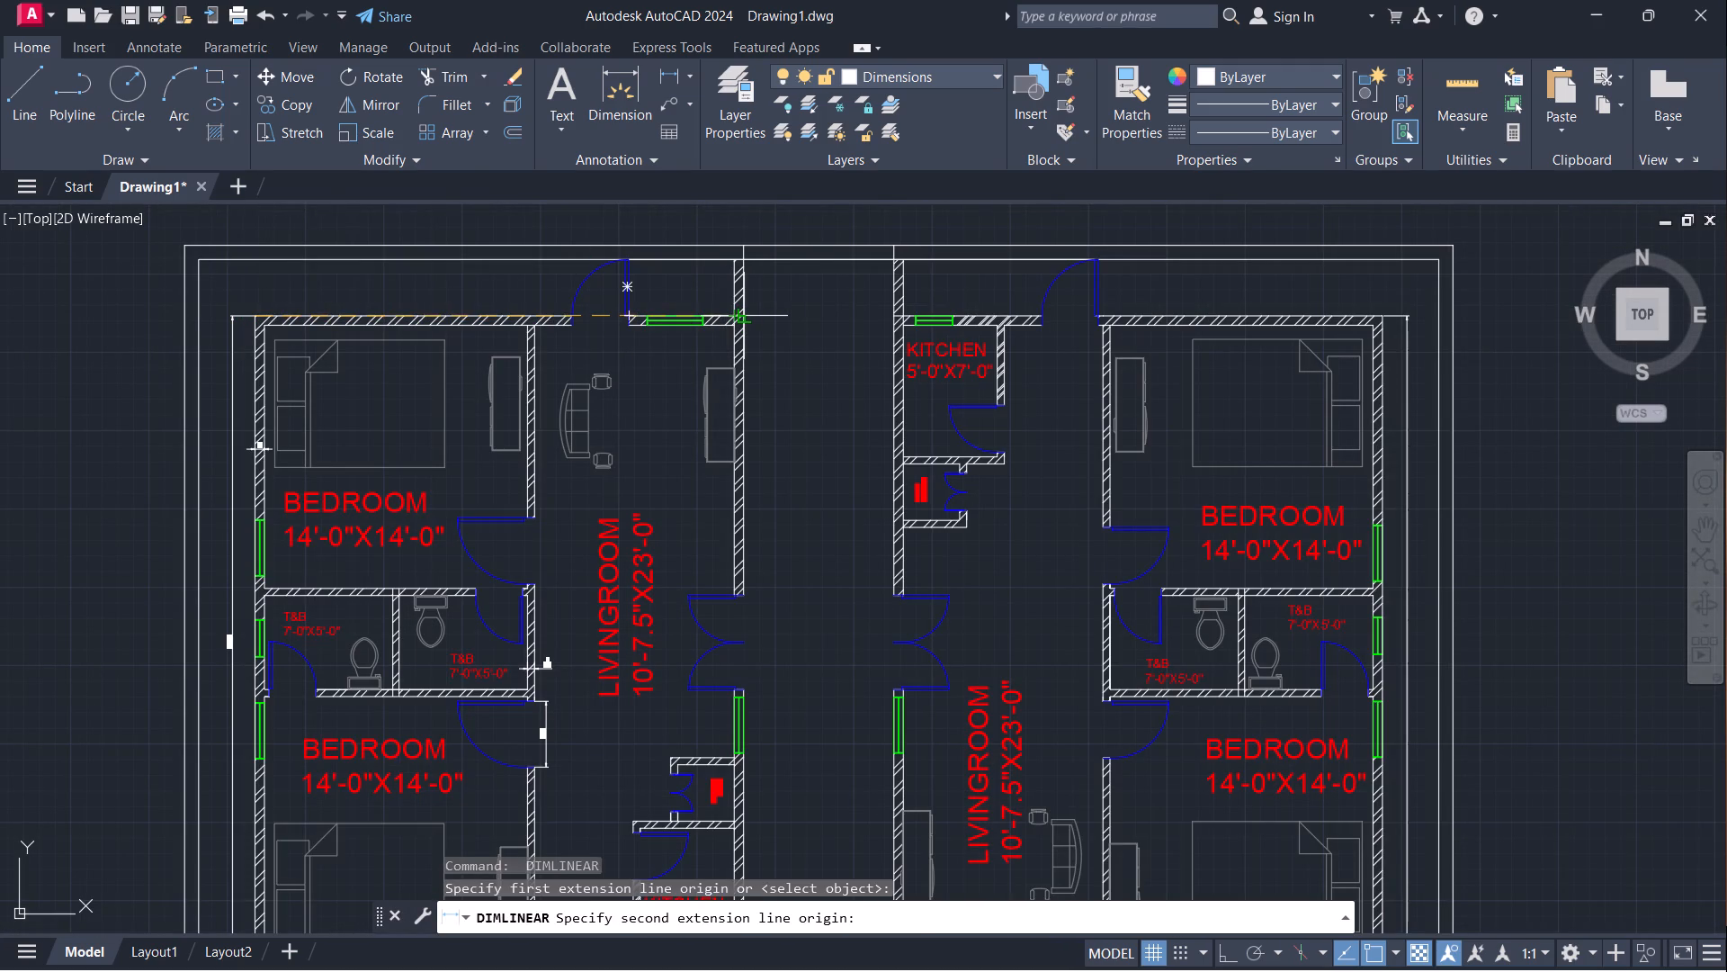
{"action": "left_click", "coordinate": [747, 316]}
{"action": "left_click", "coordinate": [741, 284]}
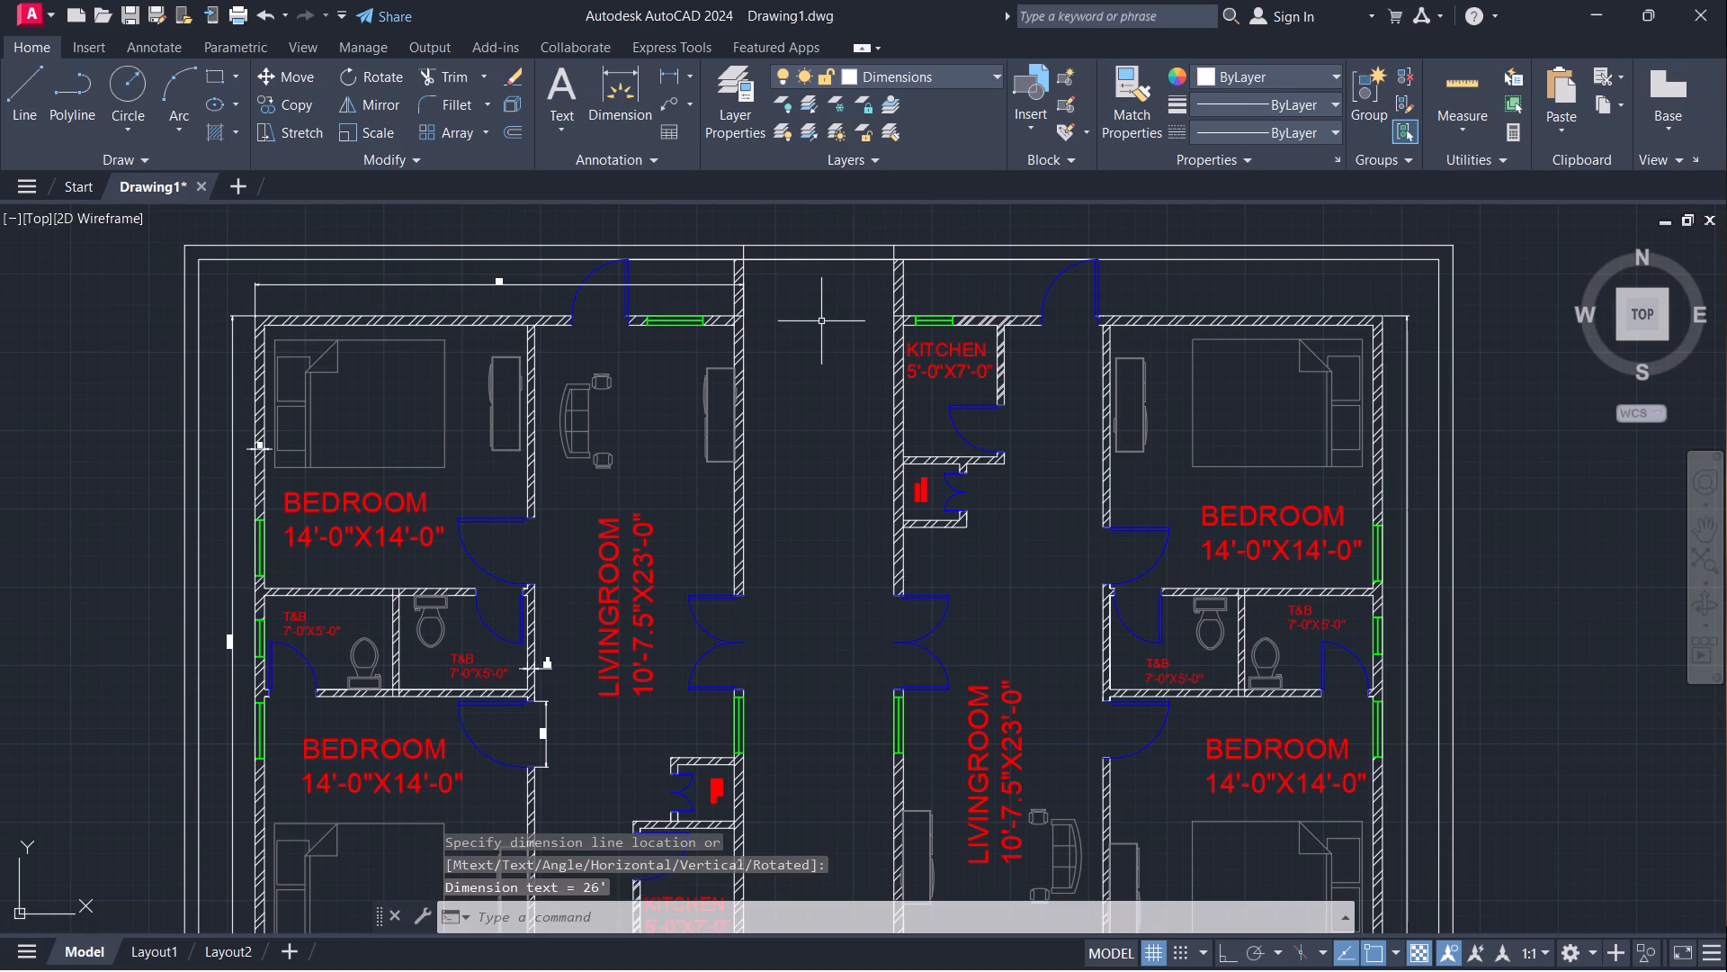
Add a horizontal linear dimension across the central corridor between the two upper apartments' facing walls, near the upper-right kitchen.
{"action": "key", "text": "space"}
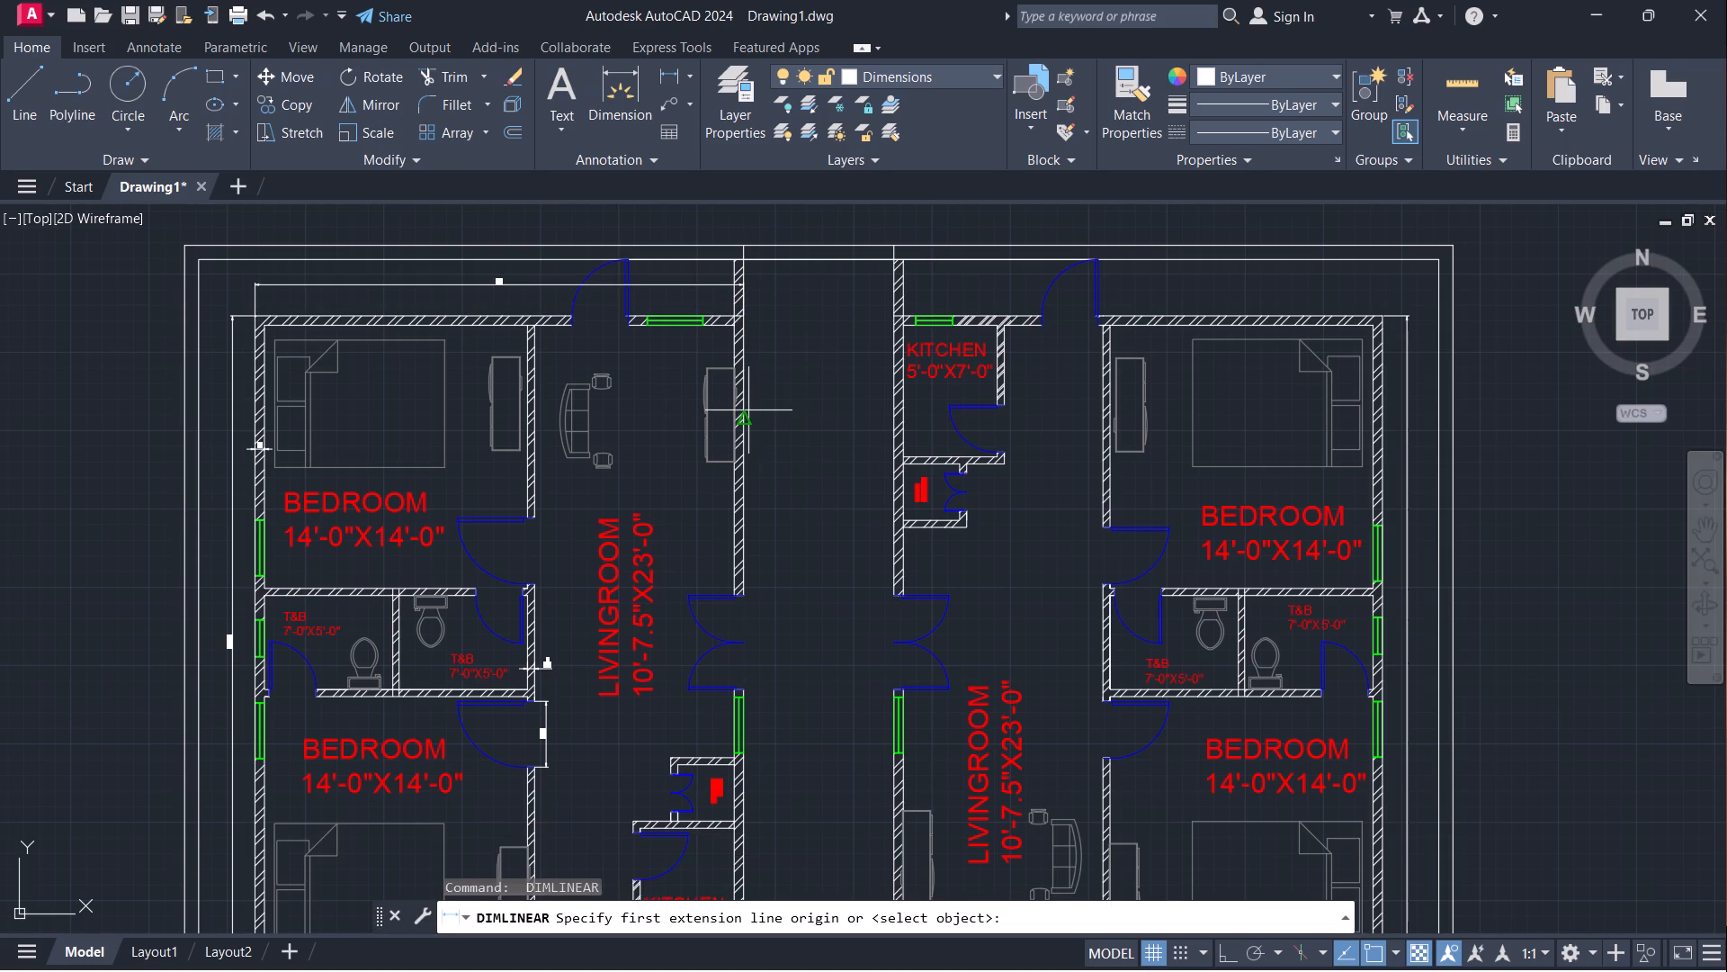
{"action": "left_click", "coordinate": [744, 412]}
{"action": "left_click", "coordinate": [899, 415]}
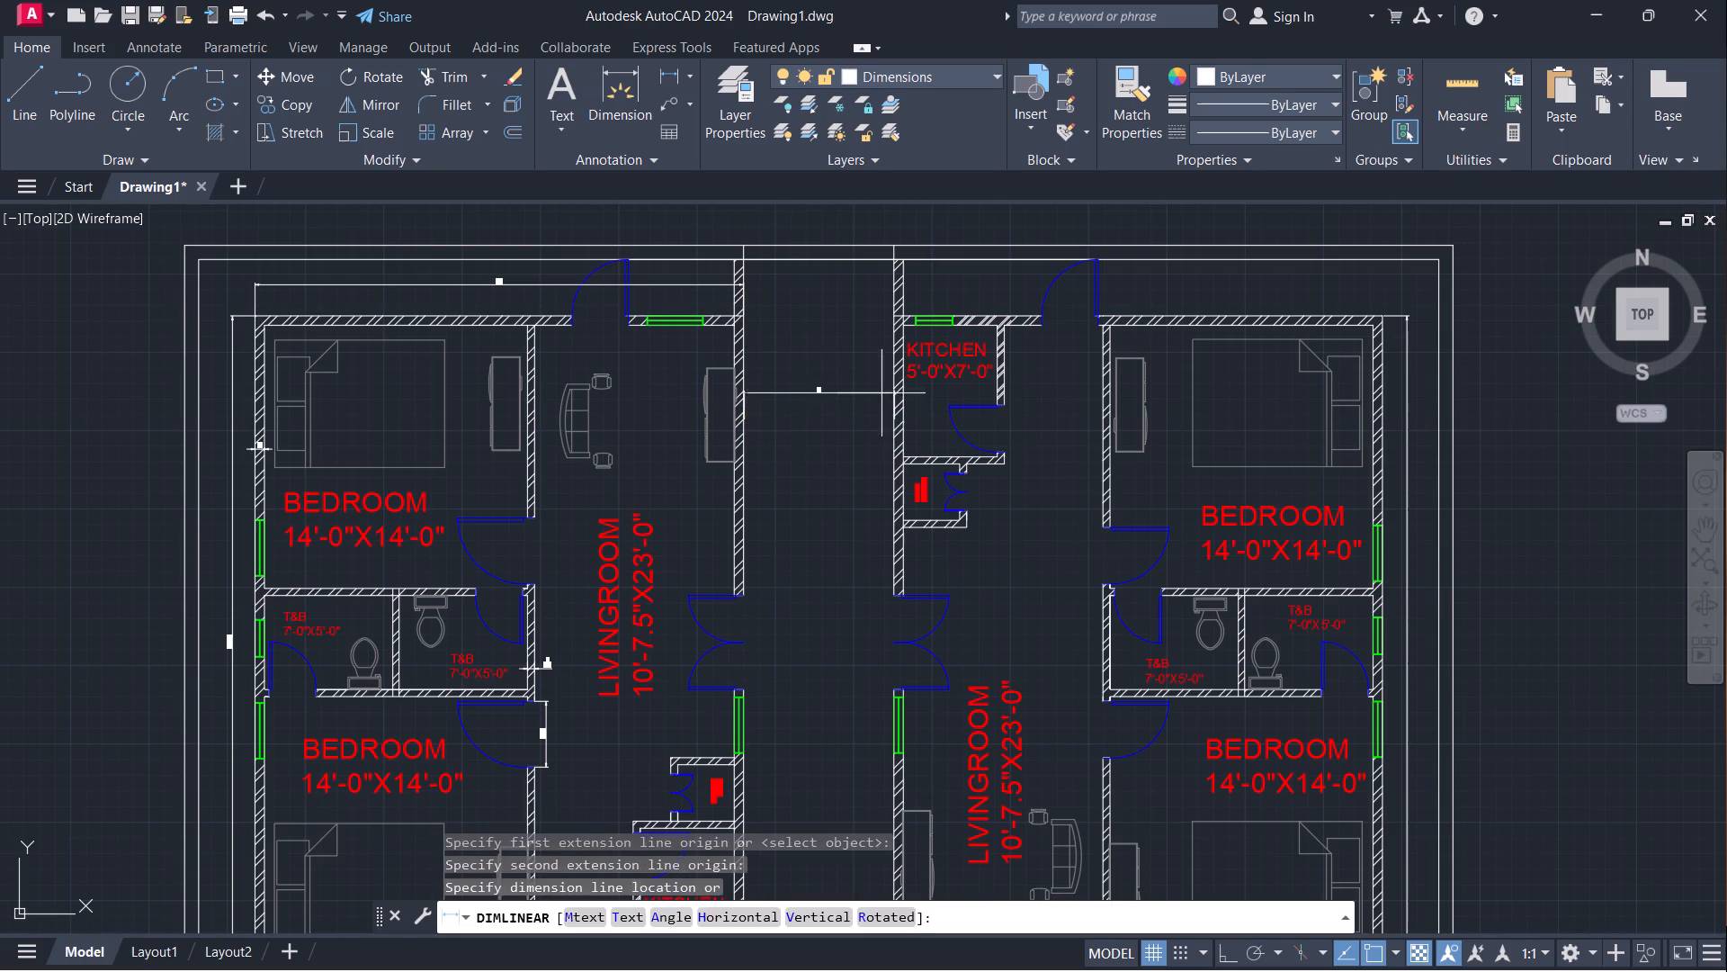
{"action": "left_click", "coordinate": [879, 389]}
Select all dimensions similar to the corridor dimension and set their arrow size to 6".
{"action": "scroll", "coordinate": [818, 392], "scroll_direction": "up", "scroll_amount": 3}
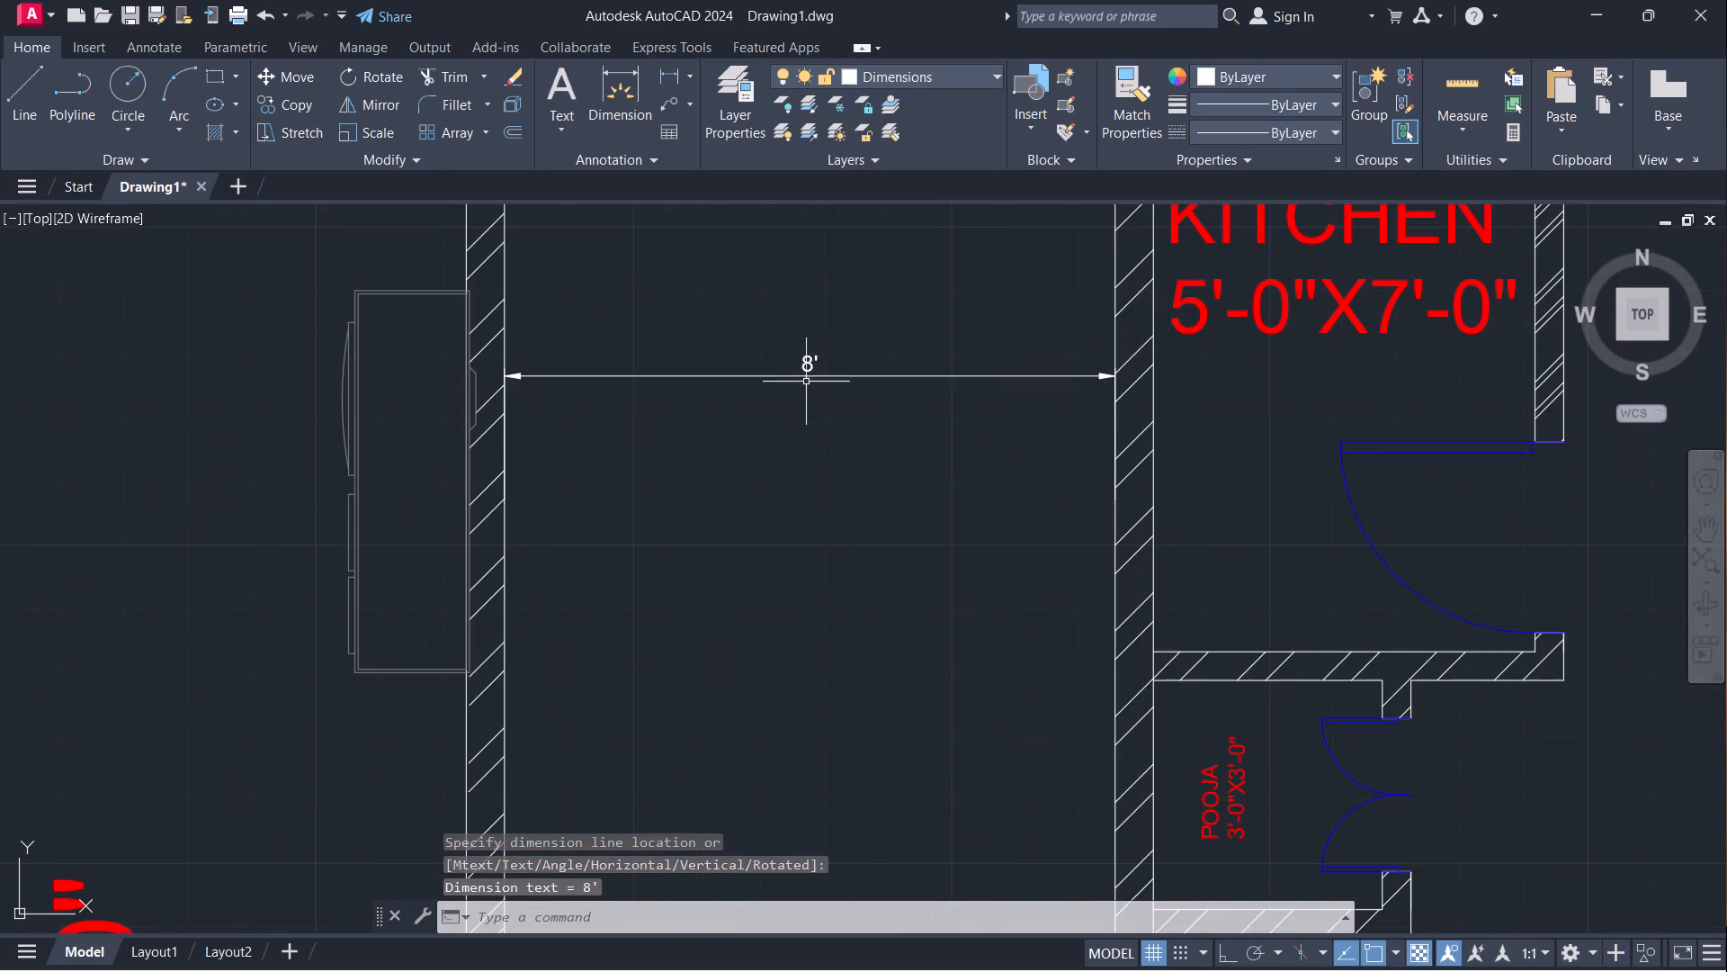
{"action": "left_click", "coordinate": [807, 364]}
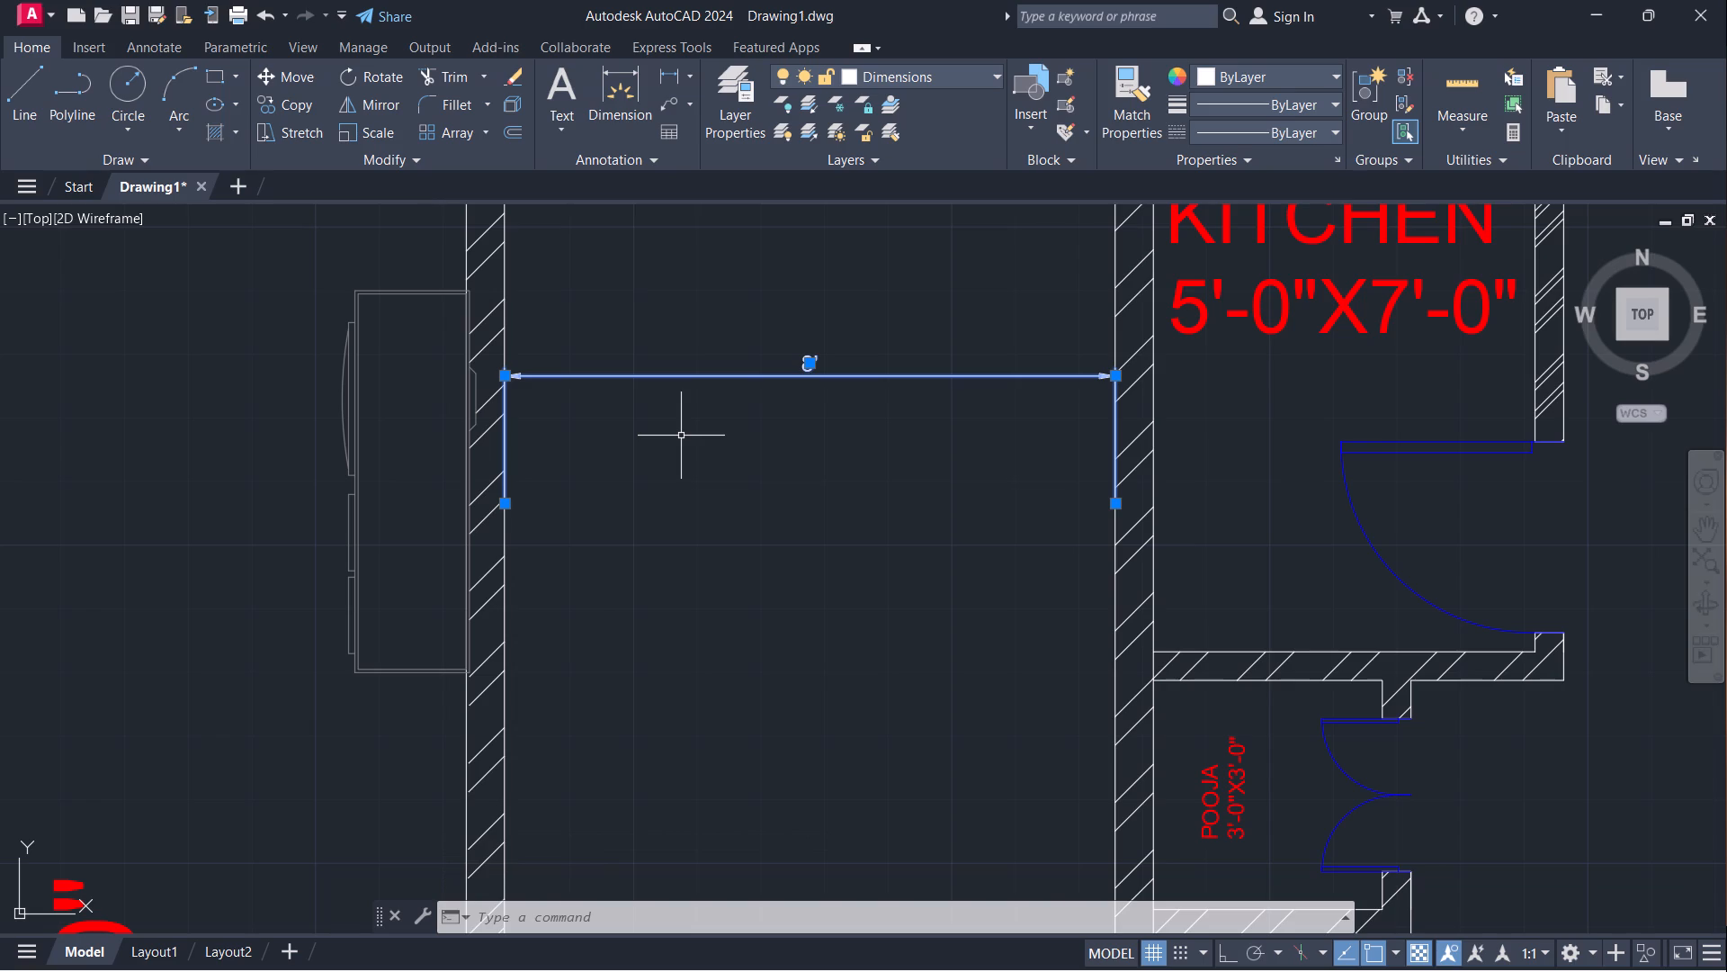
{"action": "scroll", "coordinate": [681, 436], "scroll_direction": "down", "scroll_amount": 2}
{"action": "right_click", "coordinate": [727, 406]}
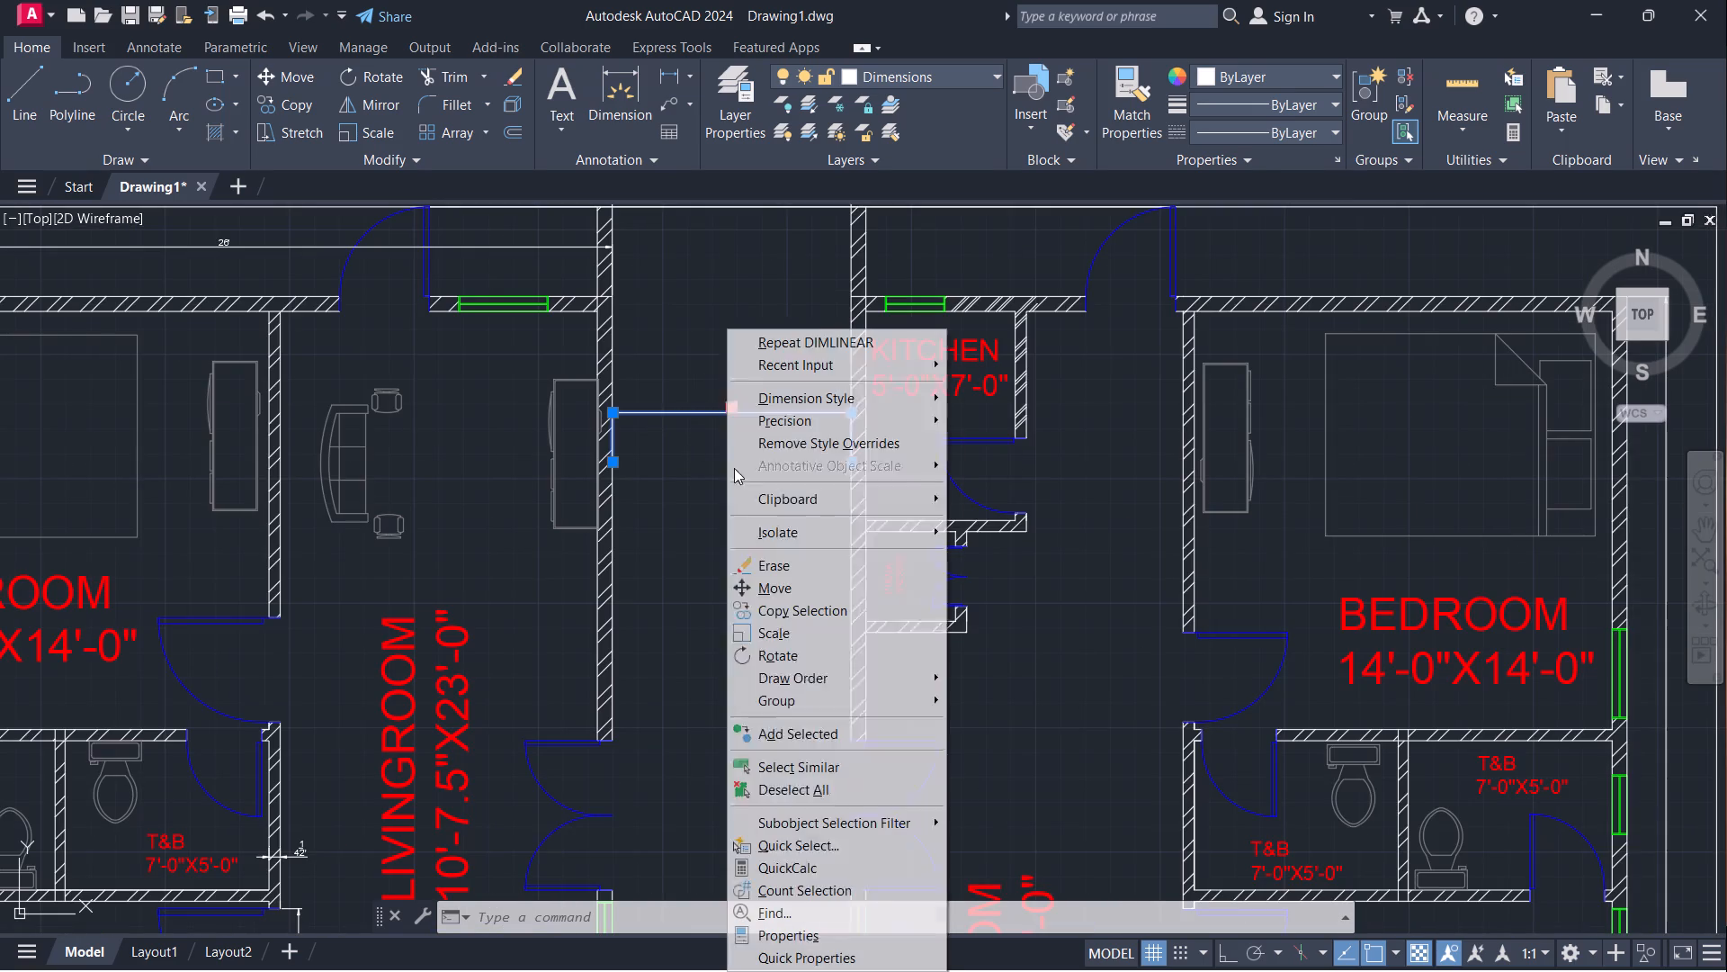
{"action": "left_click", "coordinate": [783, 761]}
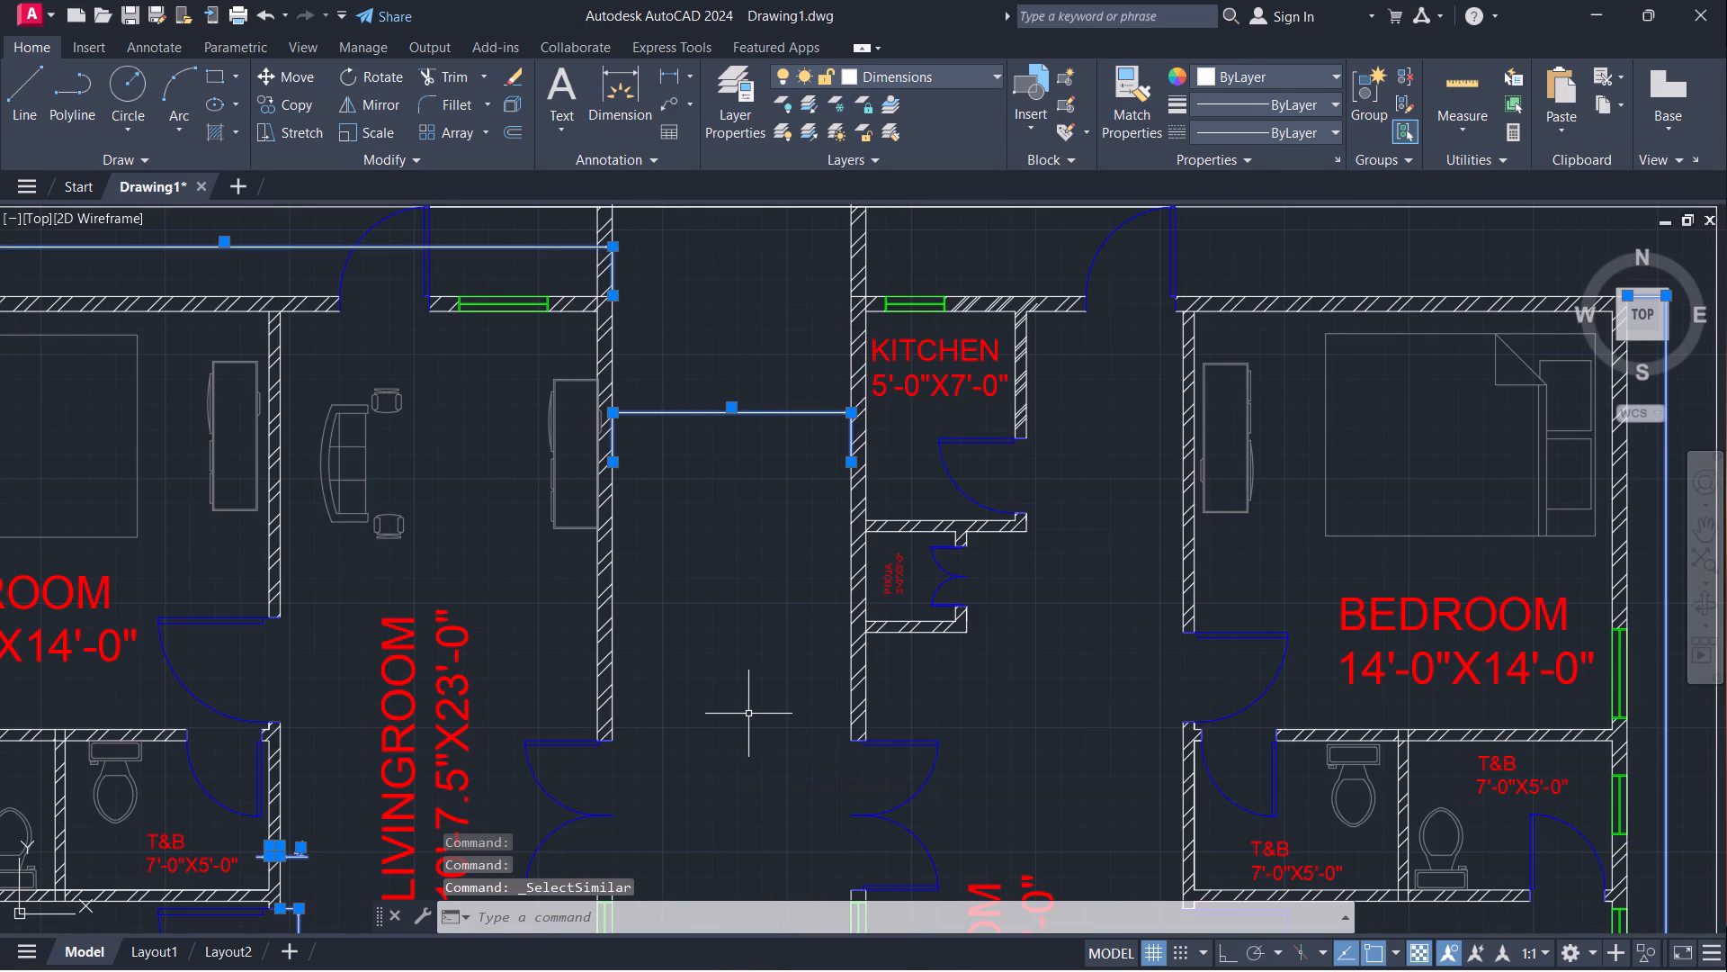
{"action": "key", "text": "ctrl+1"}
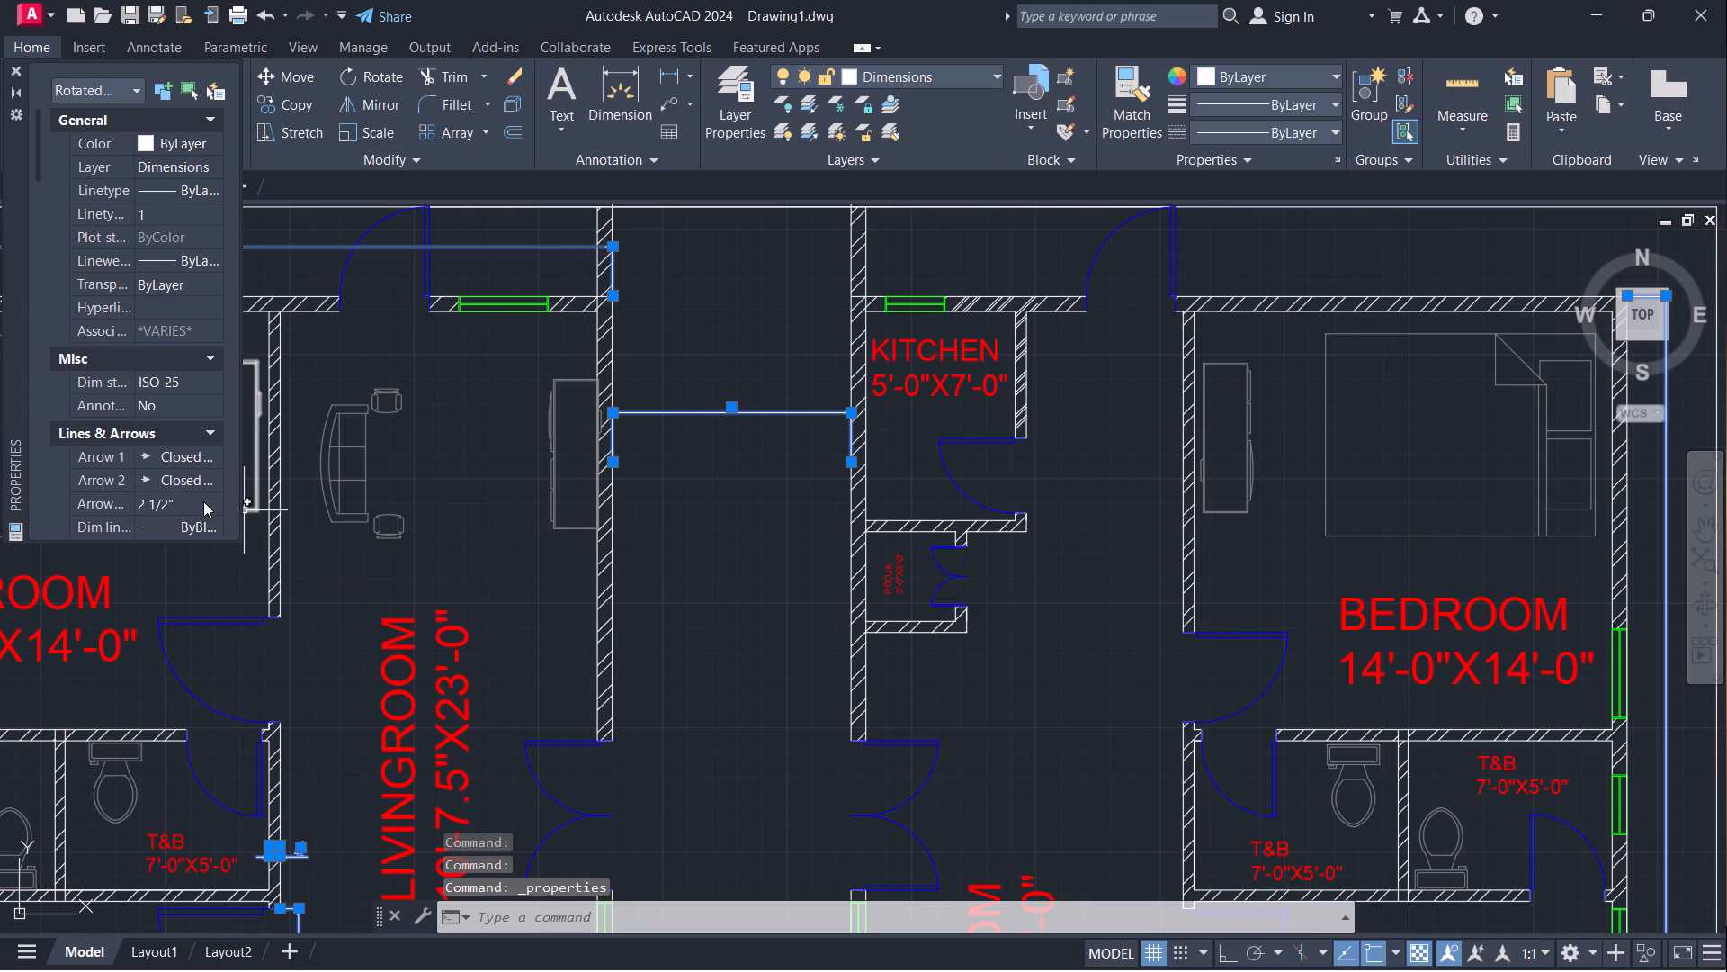
{"action": "left_click", "coordinate": [199, 503]}
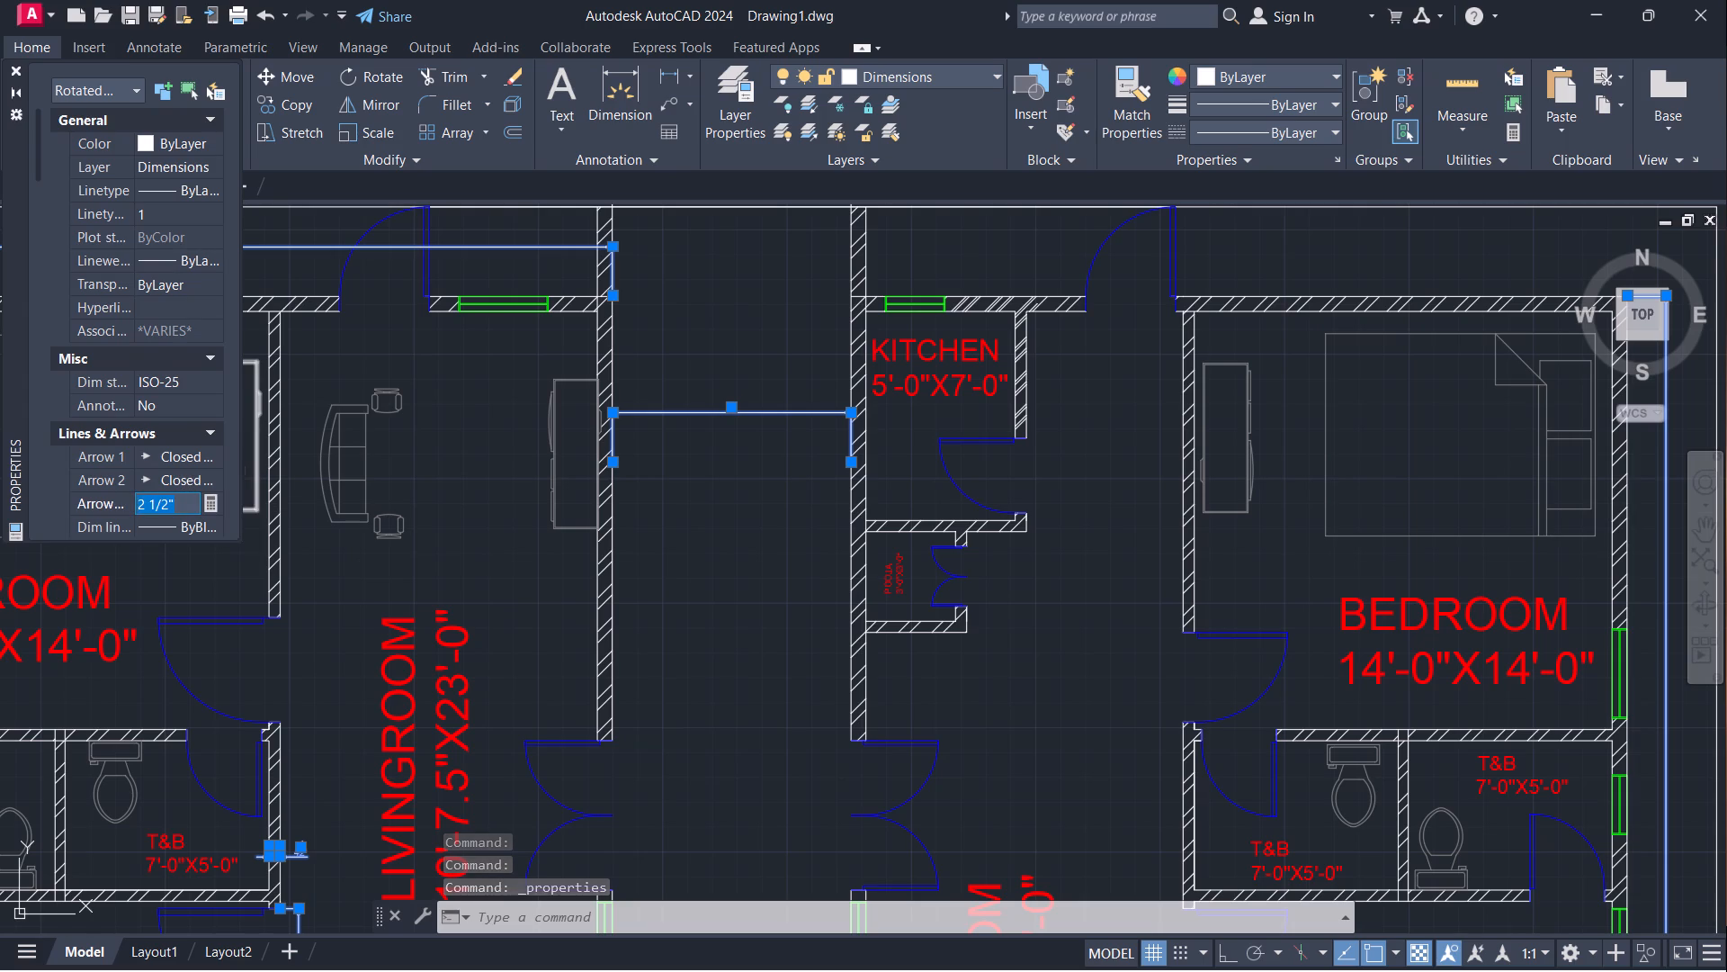
{"action": "key", "text": "BackSpace"}
{"action": "key", "text": "6"}
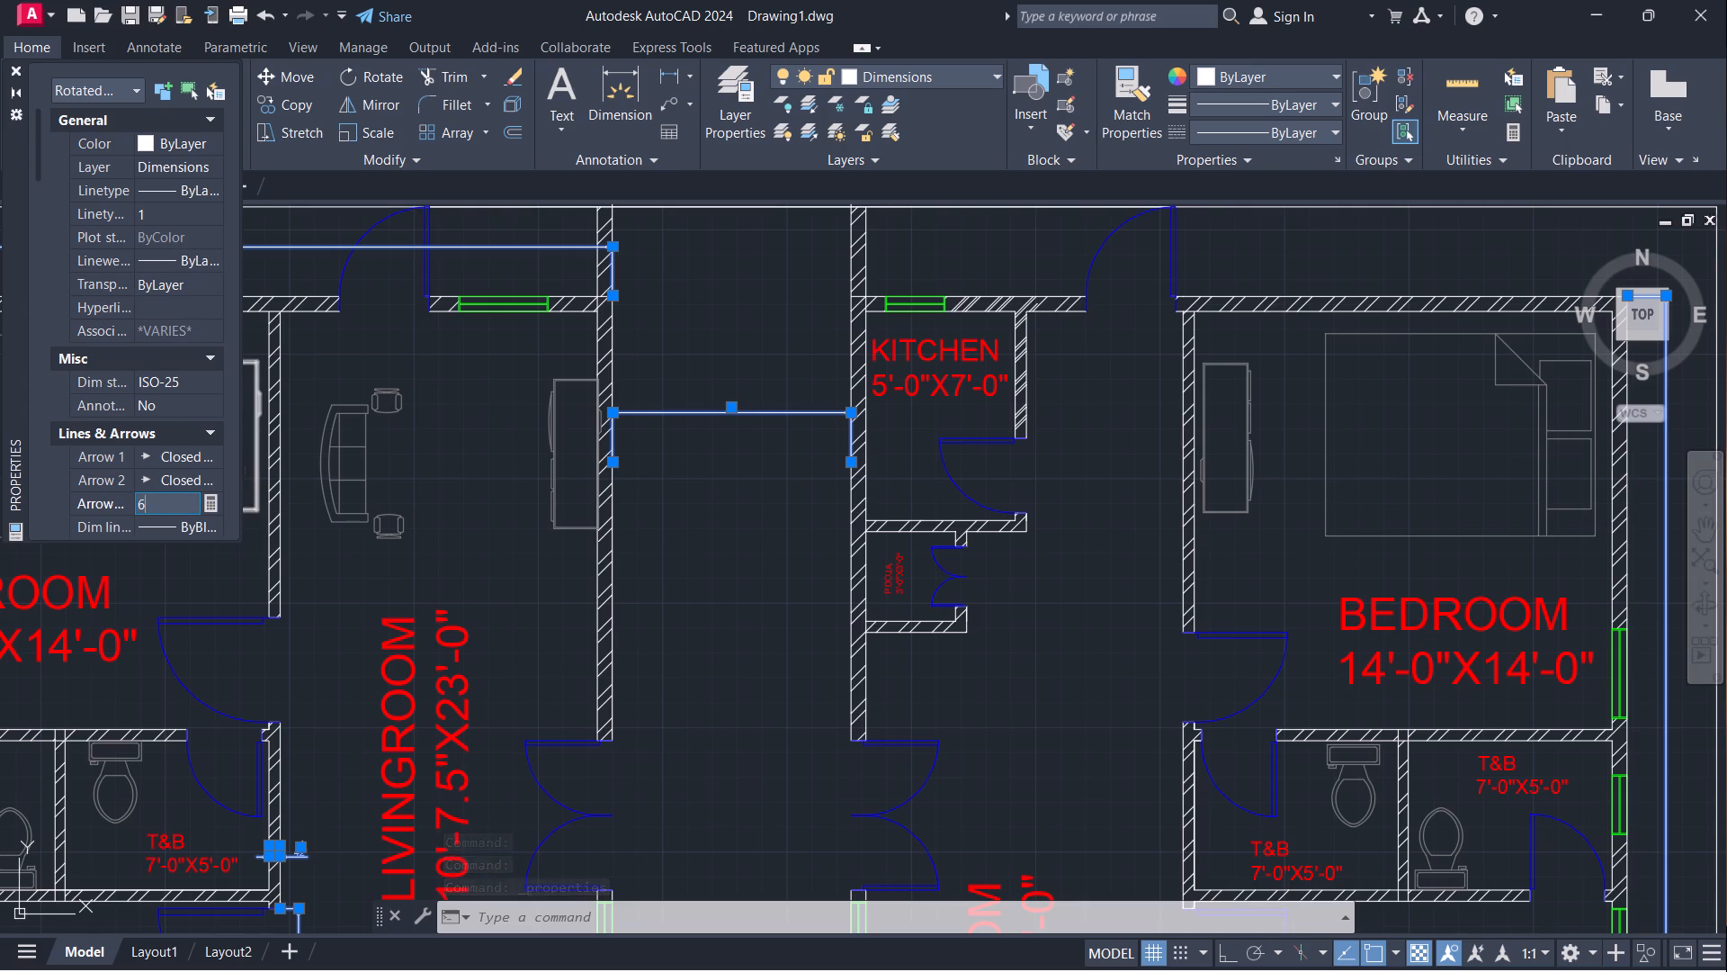
{"action": "key", "text": "shift+quotedbl"}
{"action": "key", "text": "Return"}
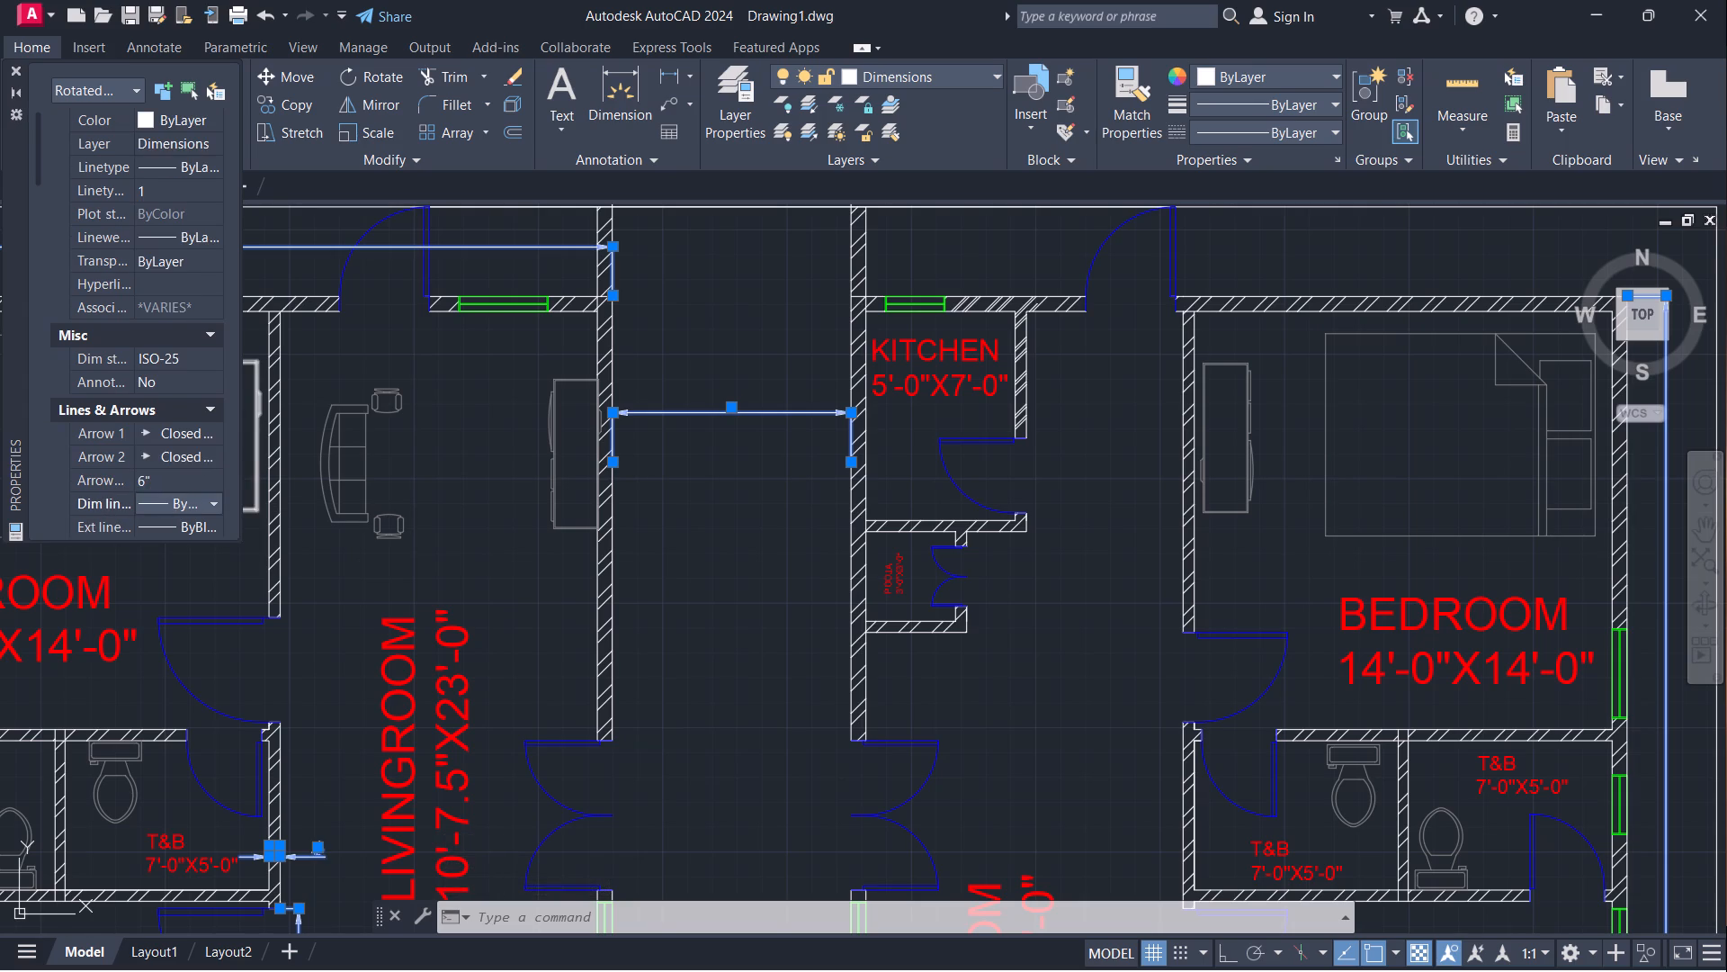
{"action": "left_click", "coordinate": [14, 69]}
{"action": "left_click", "coordinate": [664, 500]}
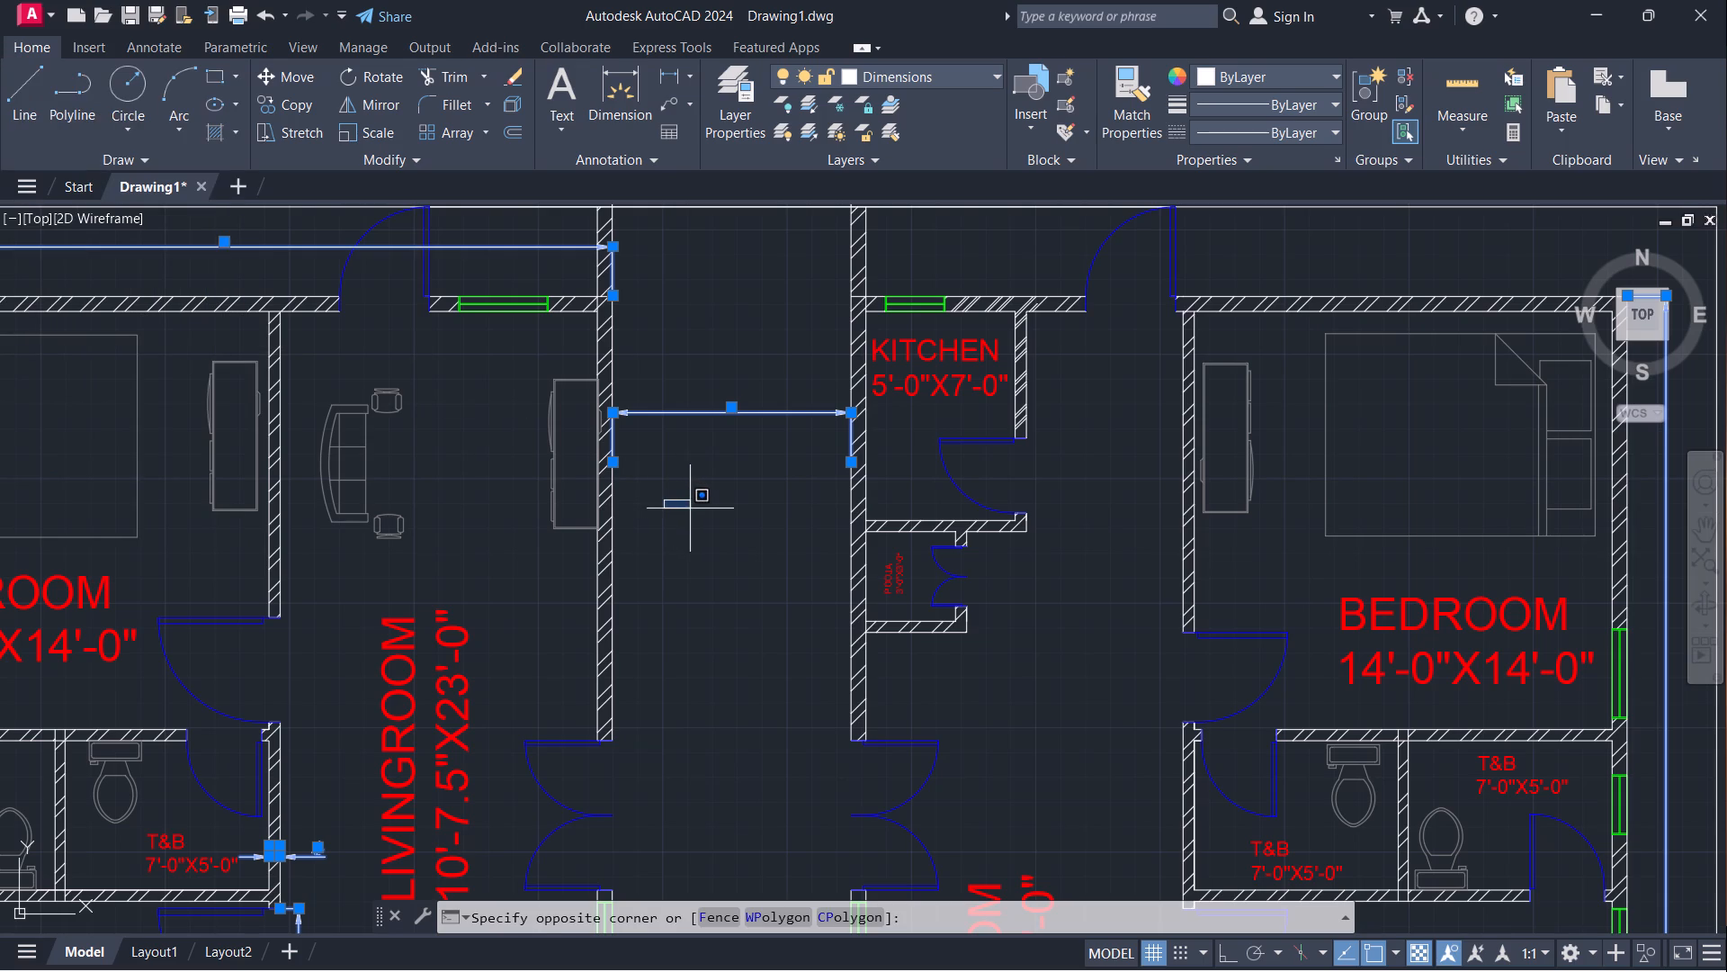
{"action": "key", "text": "Escape"}
{"action": "key", "text": "Escape"}
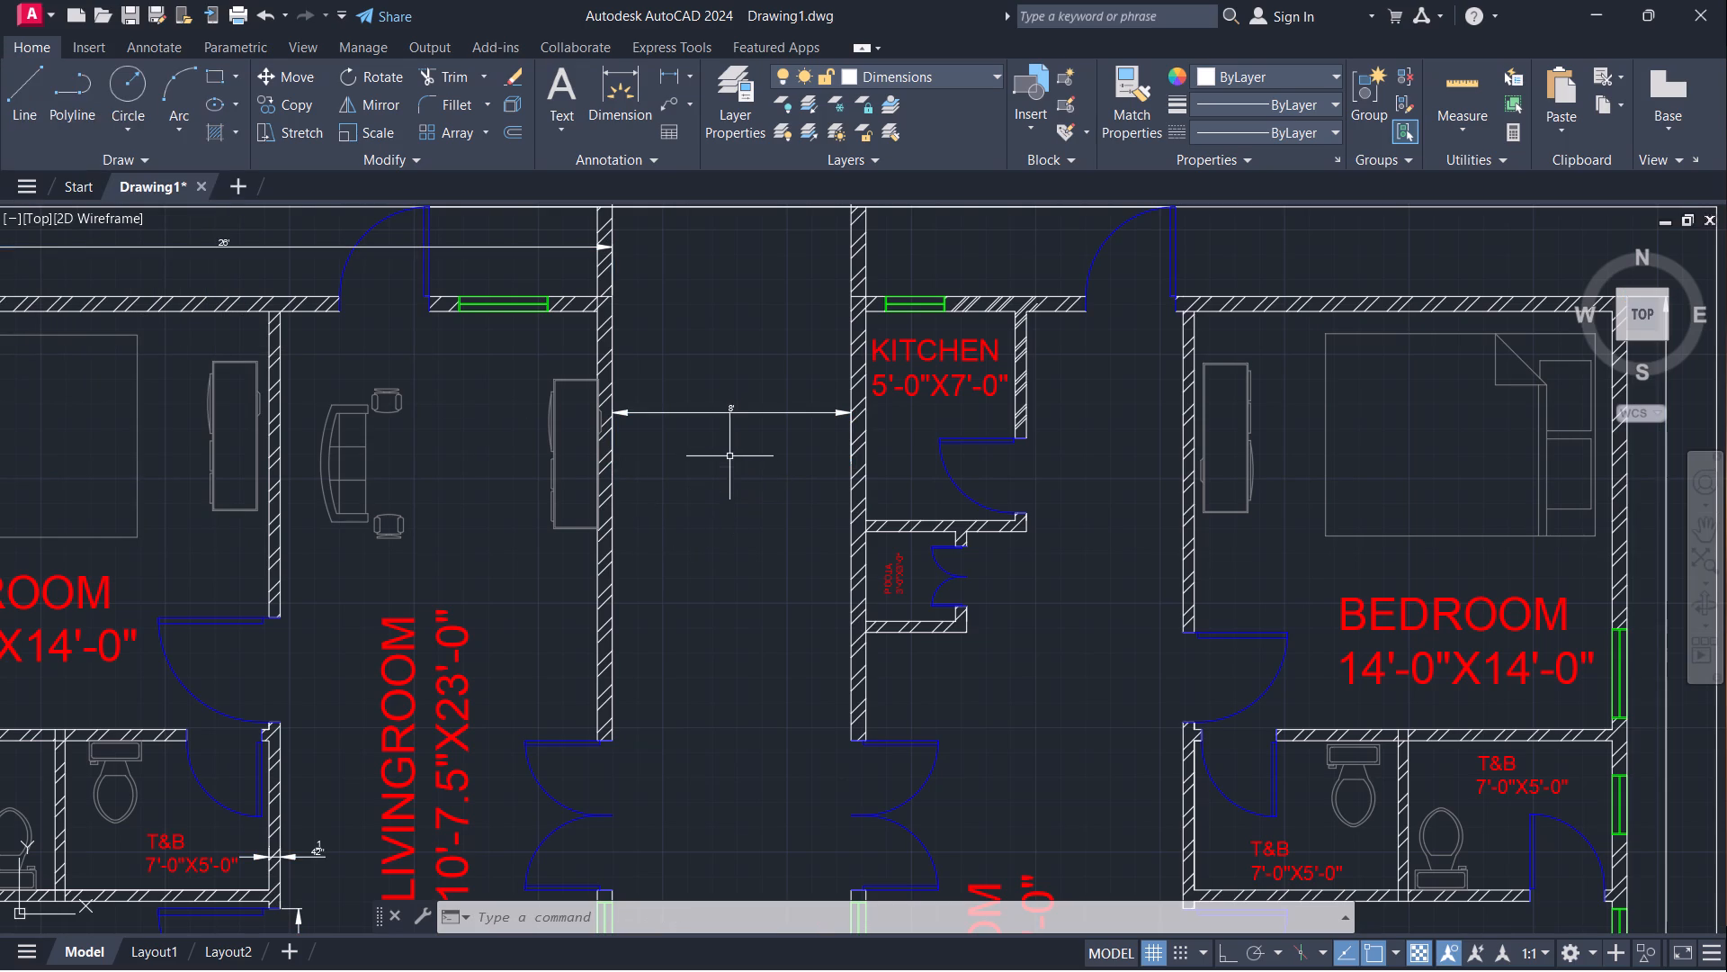
Select all dimensions similar to the corridor dimension and set their text height to 6".
{"action": "left_click", "coordinate": [731, 411]}
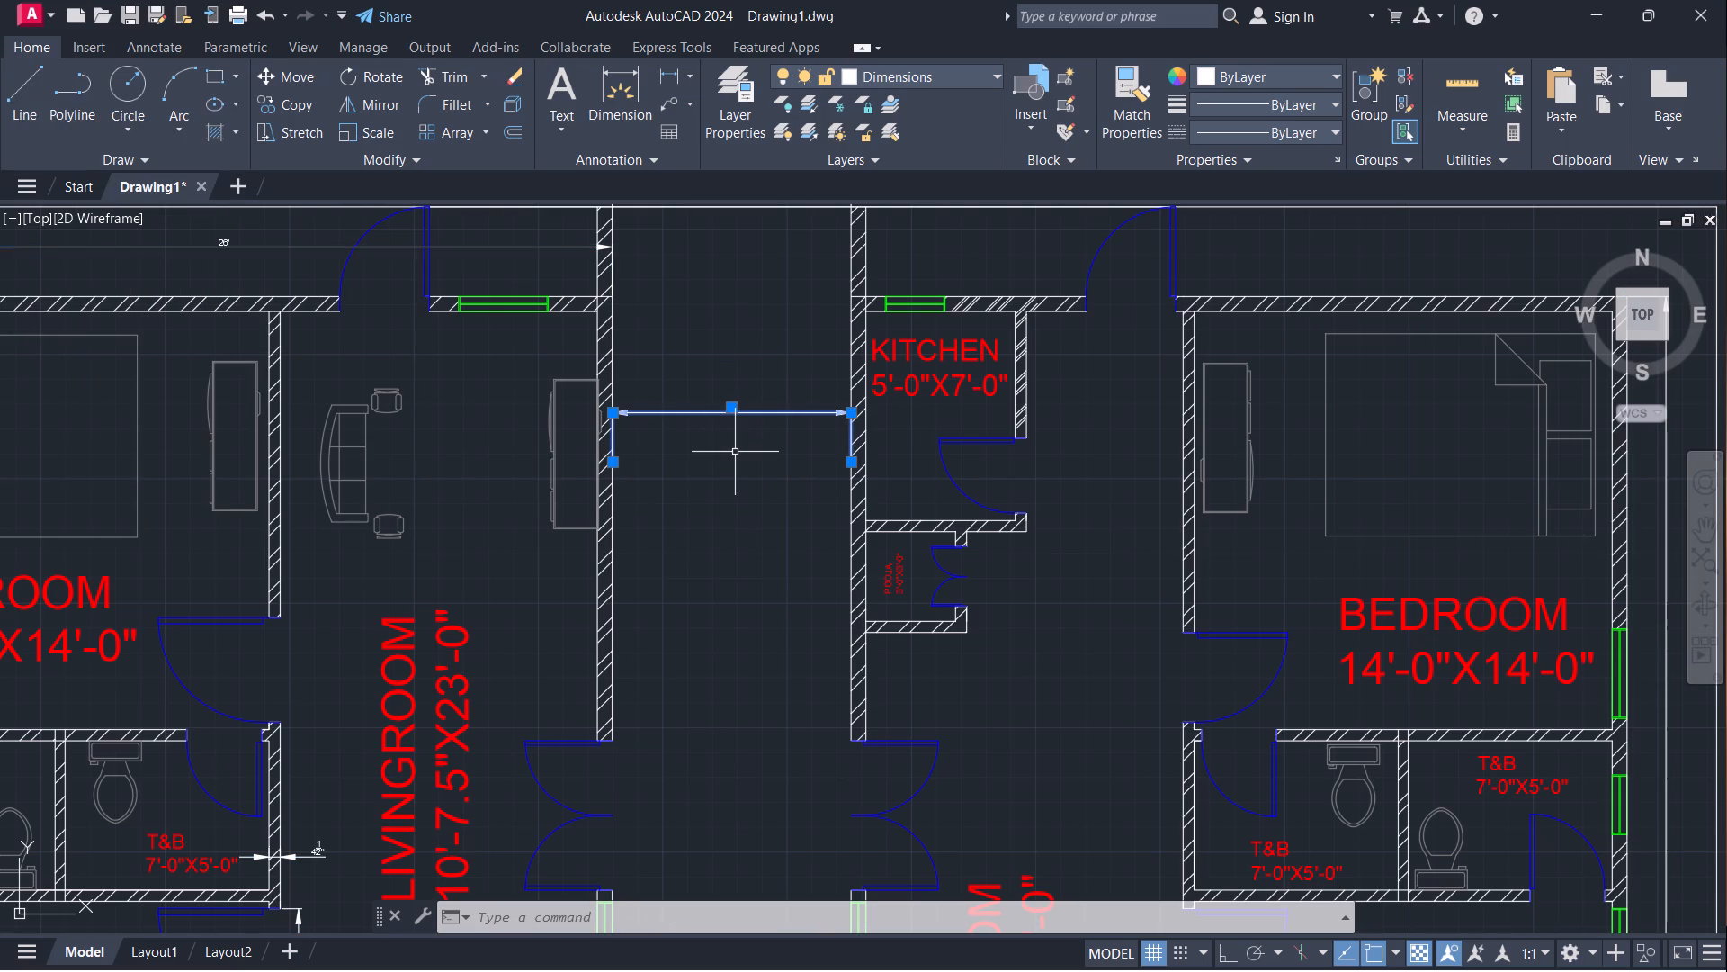
{"action": "right_click", "coordinate": [736, 452]}
{"action": "left_click", "coordinate": [786, 765]}
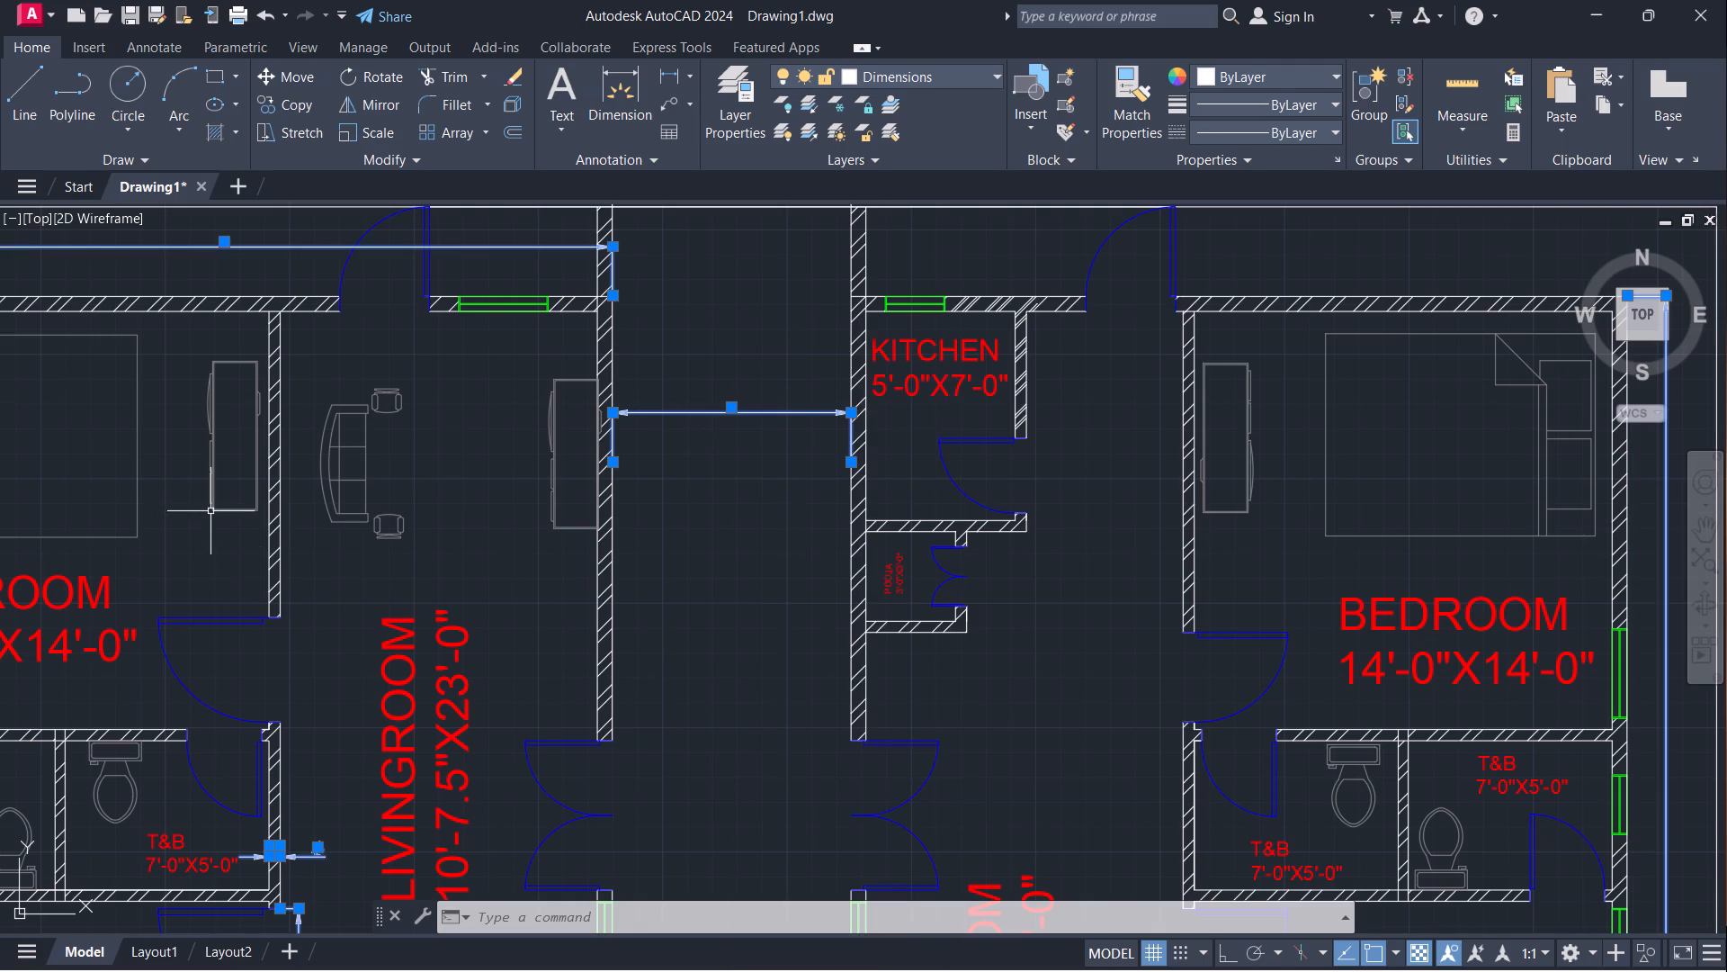
{"action": "key", "text": "ctrl+1"}
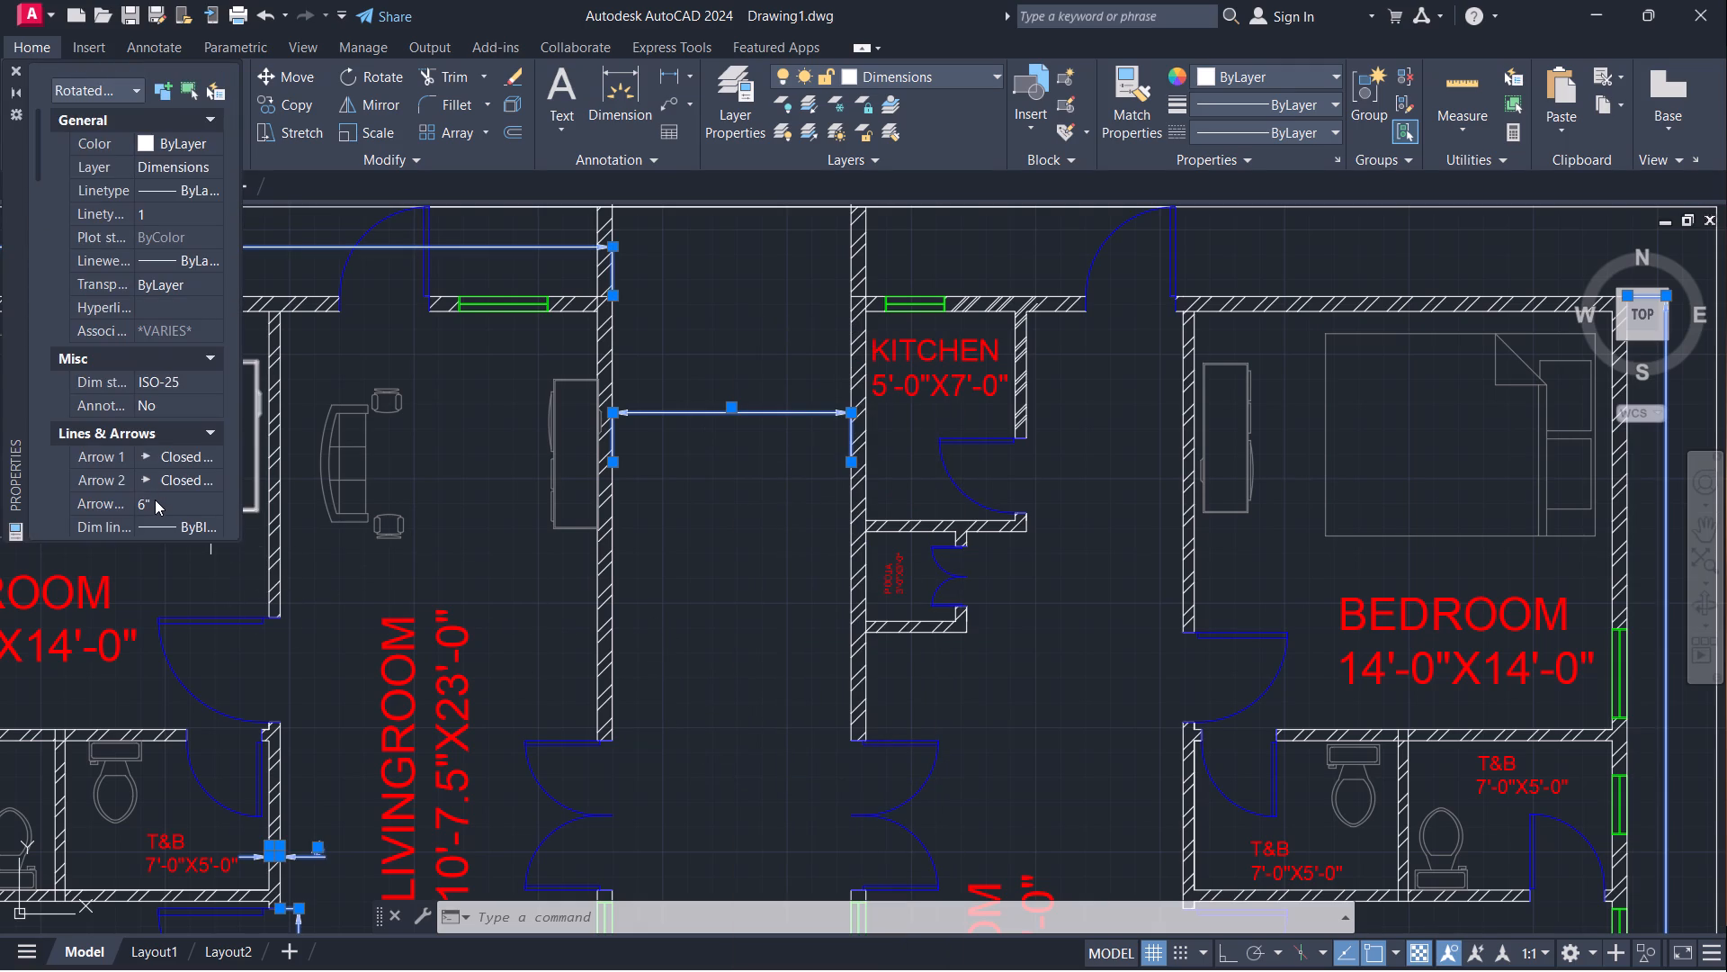
{"action": "scroll", "coordinate": [153, 502], "scroll_direction": "down", "scroll_amount": 4}
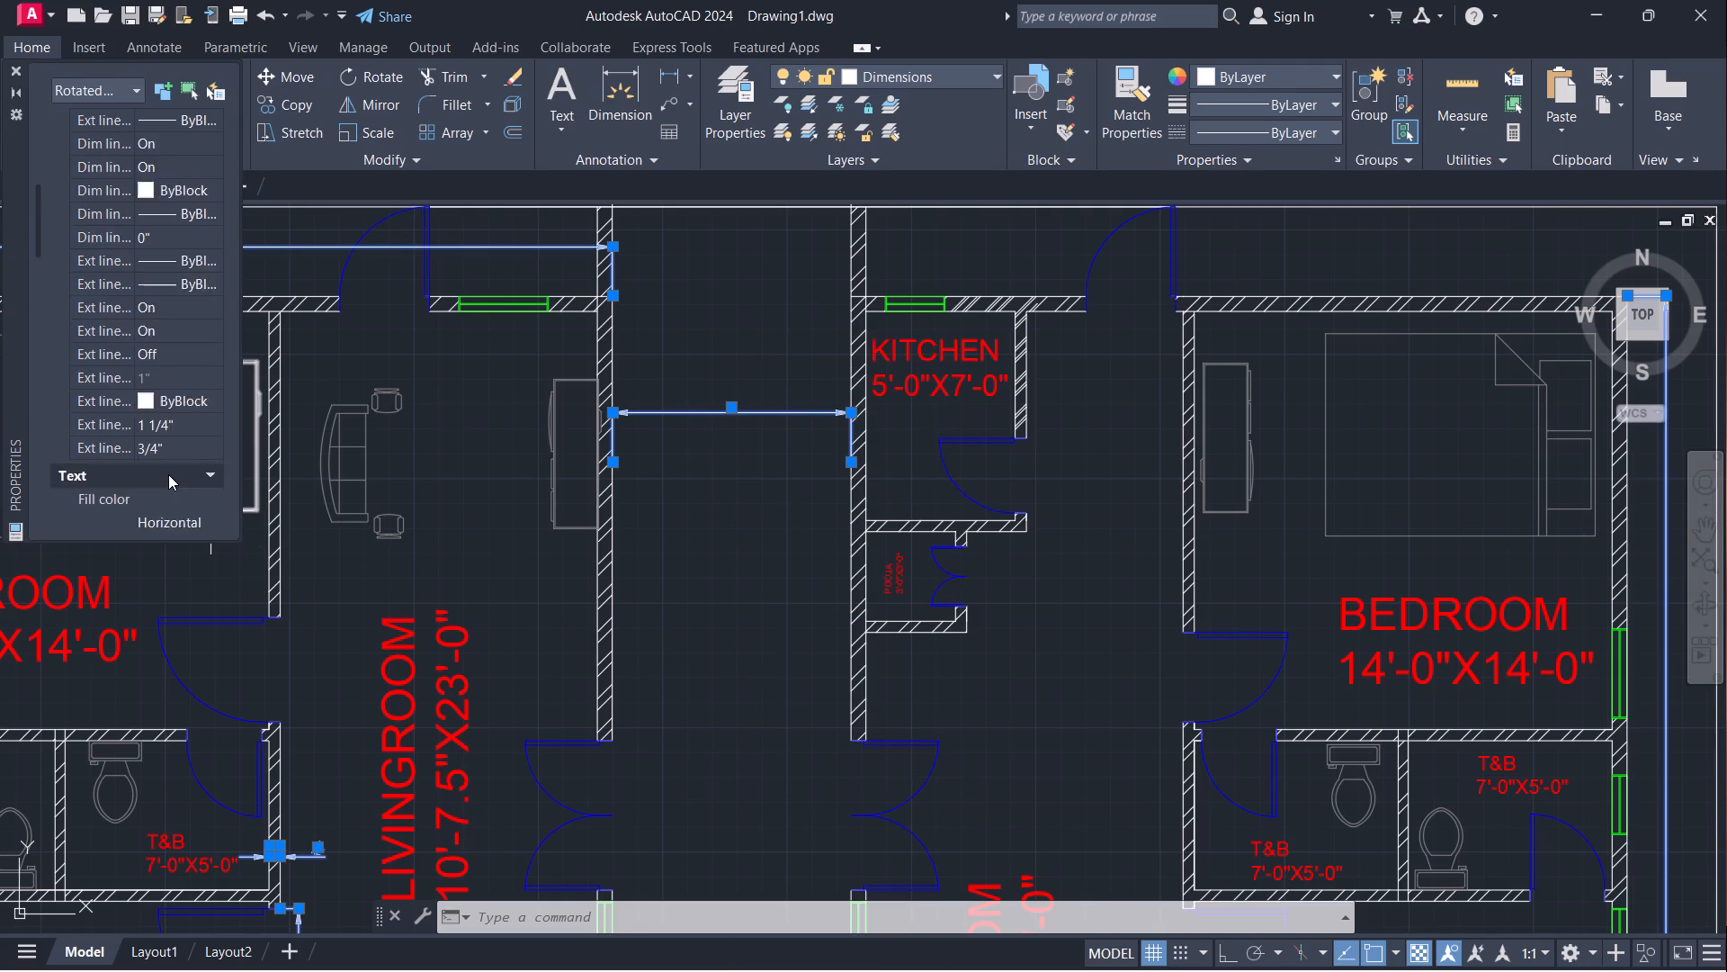
{"action": "scroll", "coordinate": [168, 474], "scroll_direction": "down", "scroll_amount": 1}
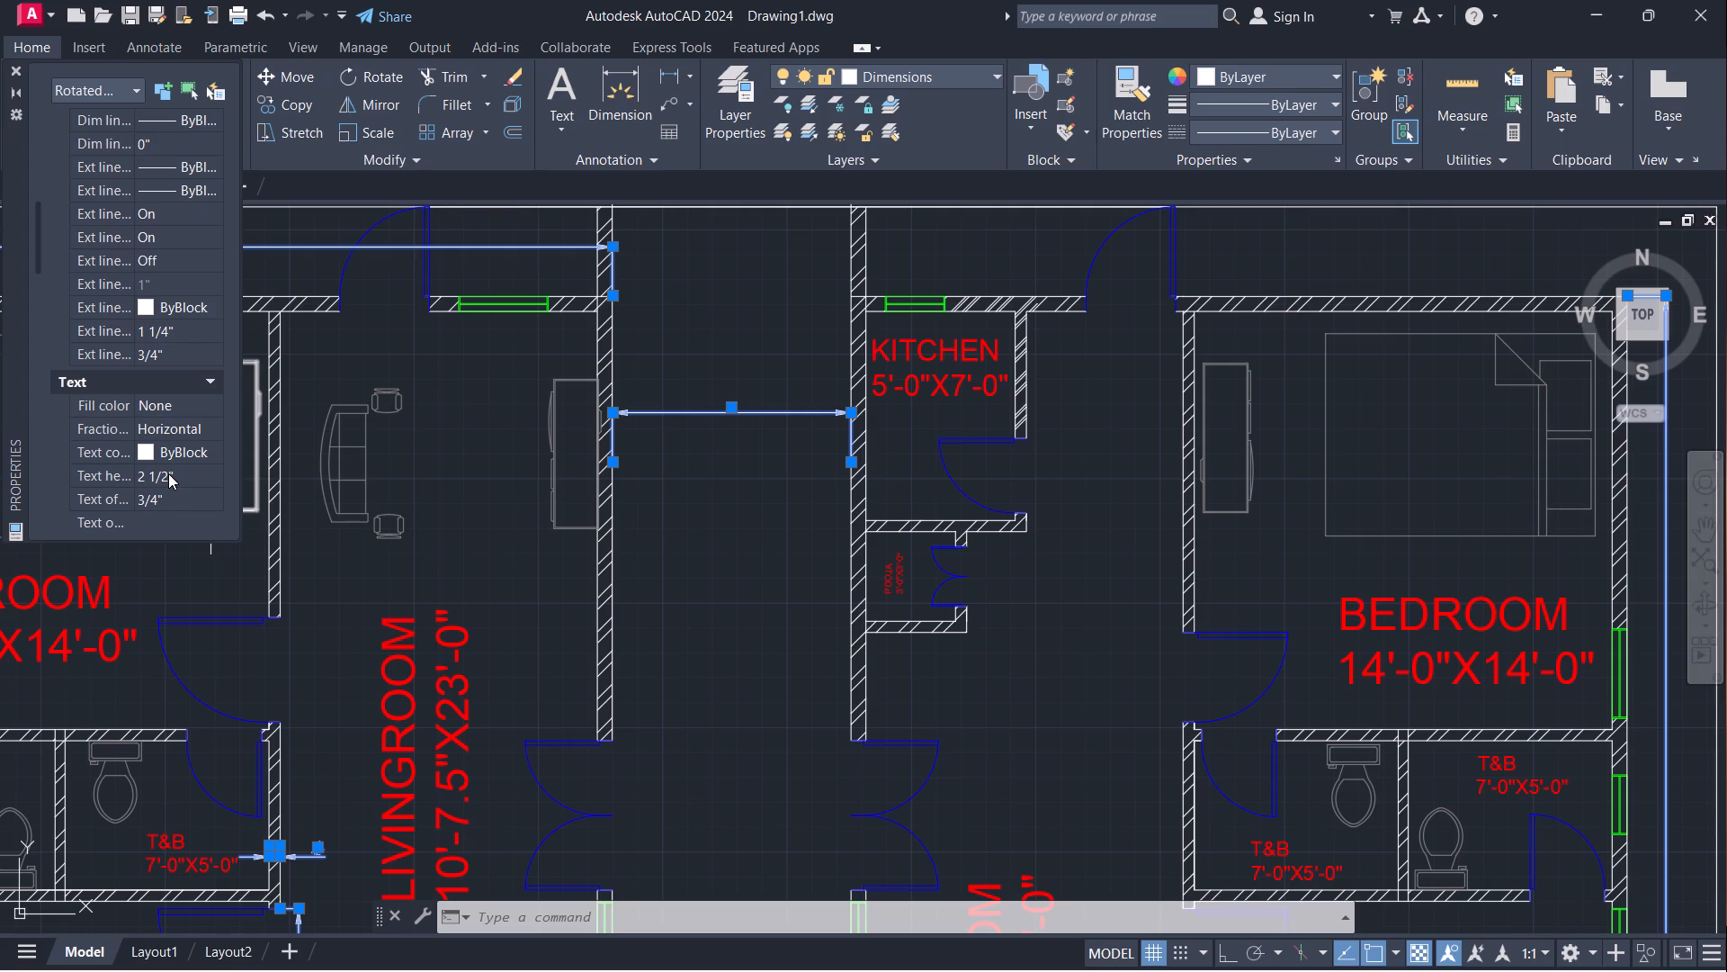
{"action": "left_click", "coordinate": [174, 472]}
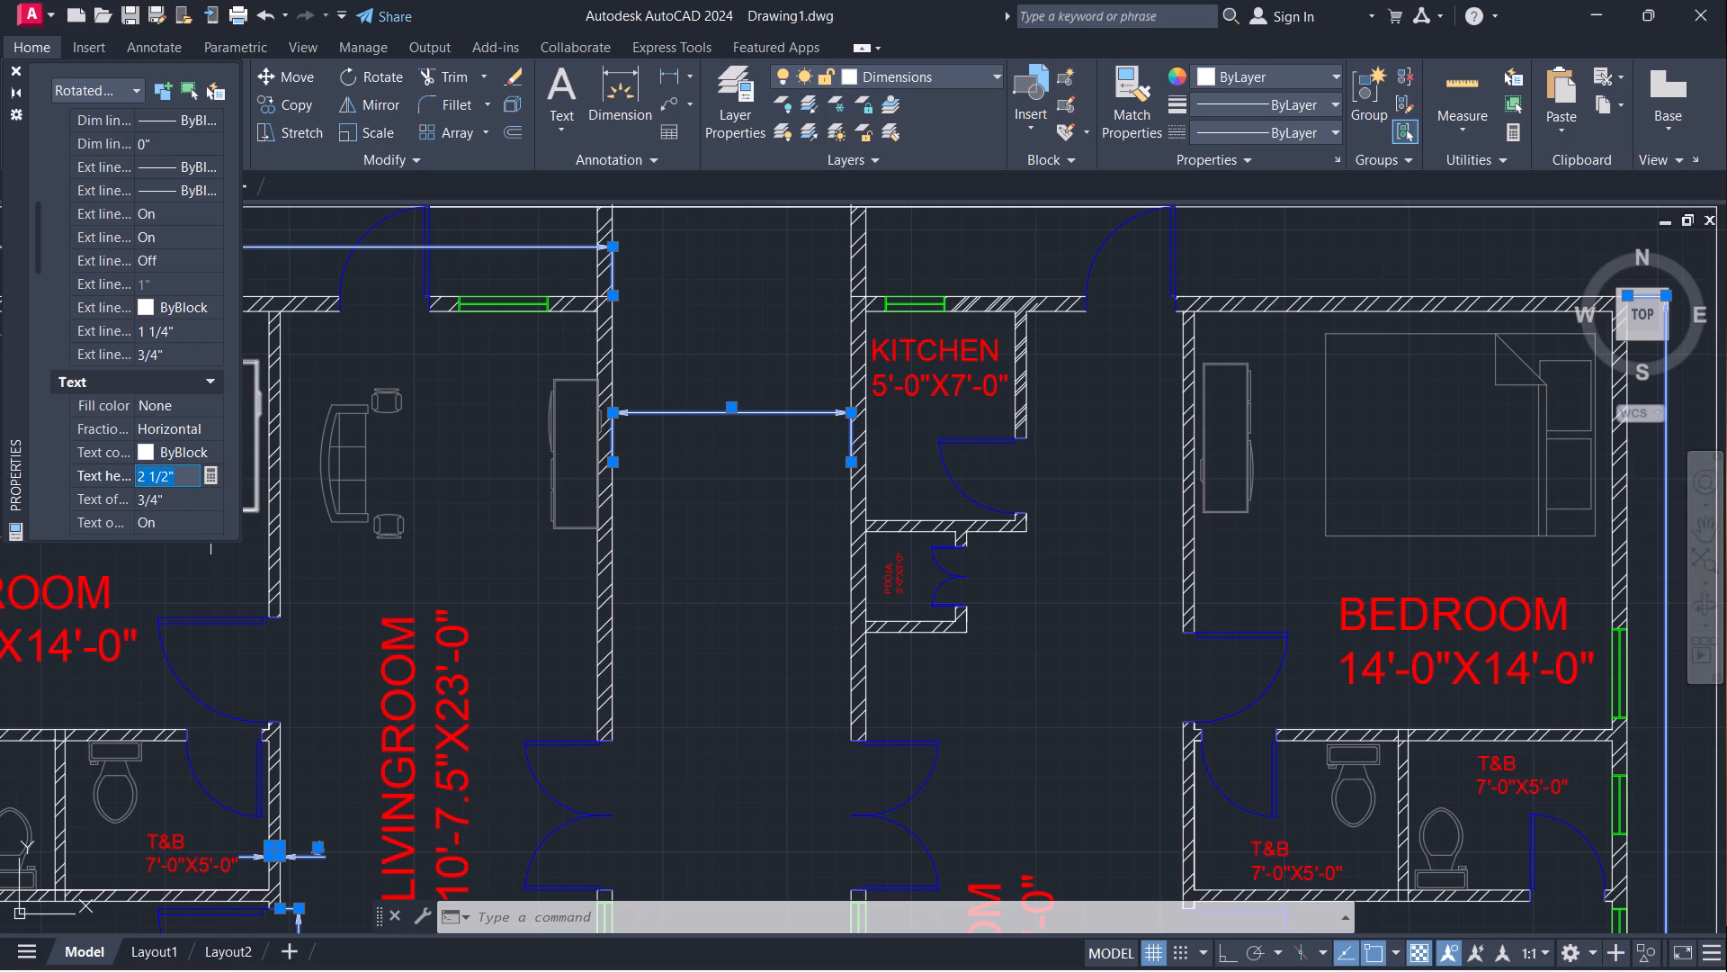
{"action": "type", "text": "6\""}
{"action": "key", "text": "Return"}
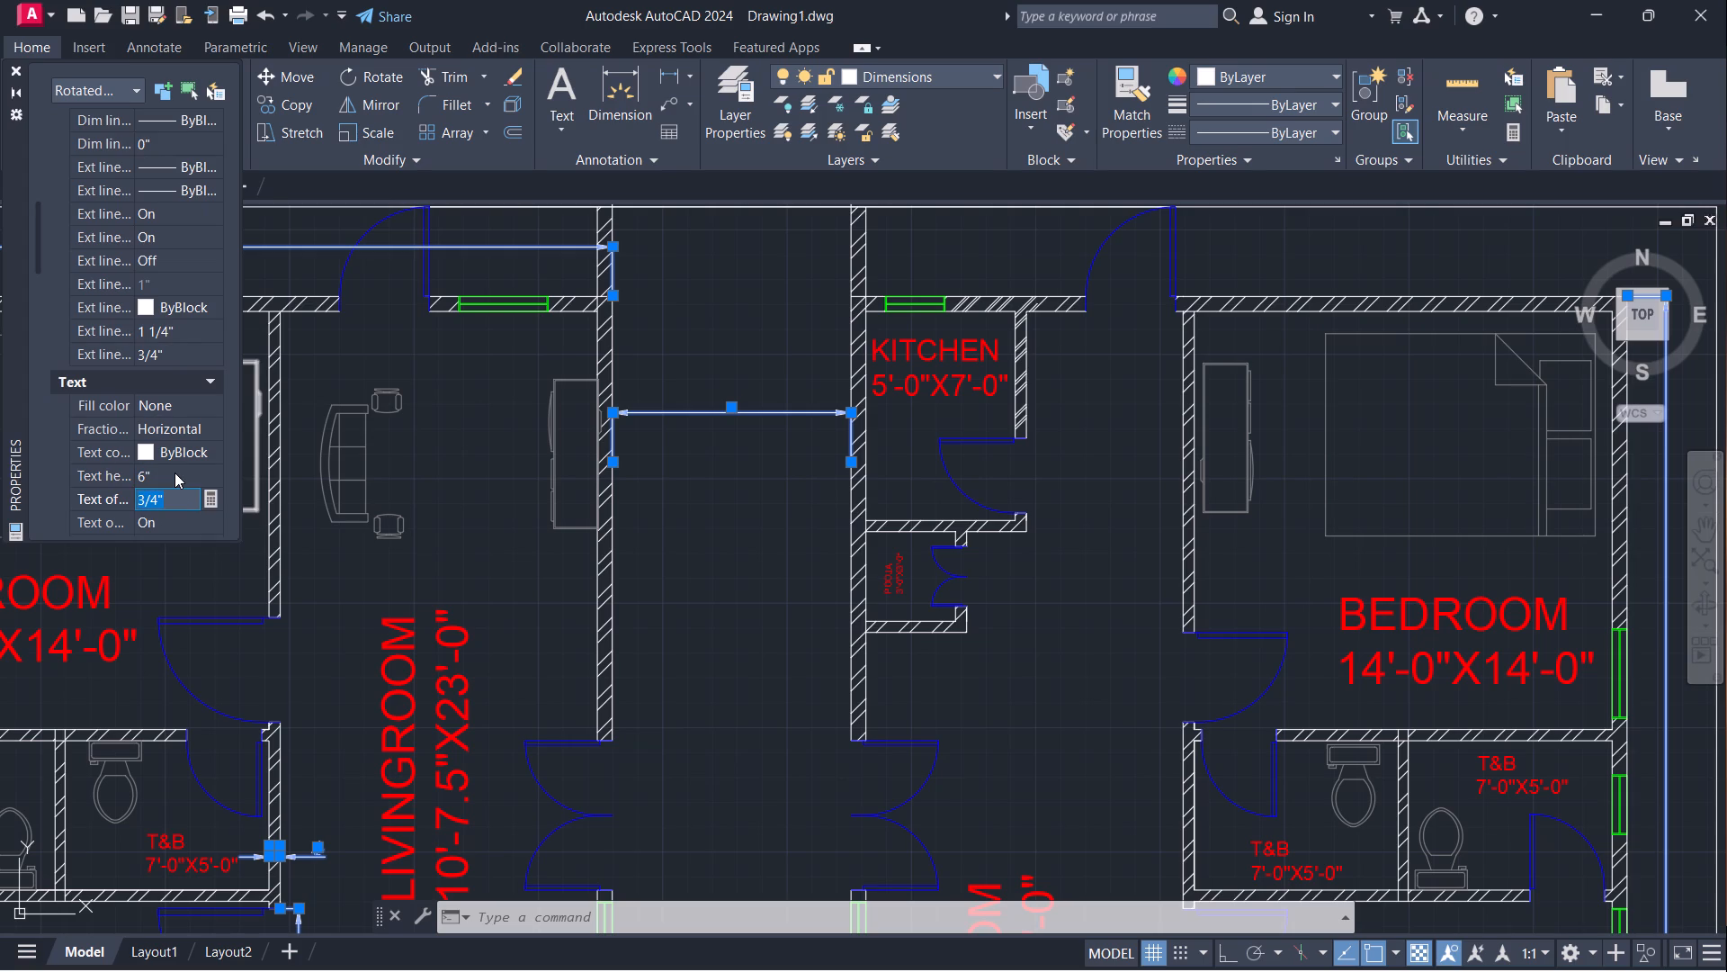
{"action": "key", "text": "Escape"}
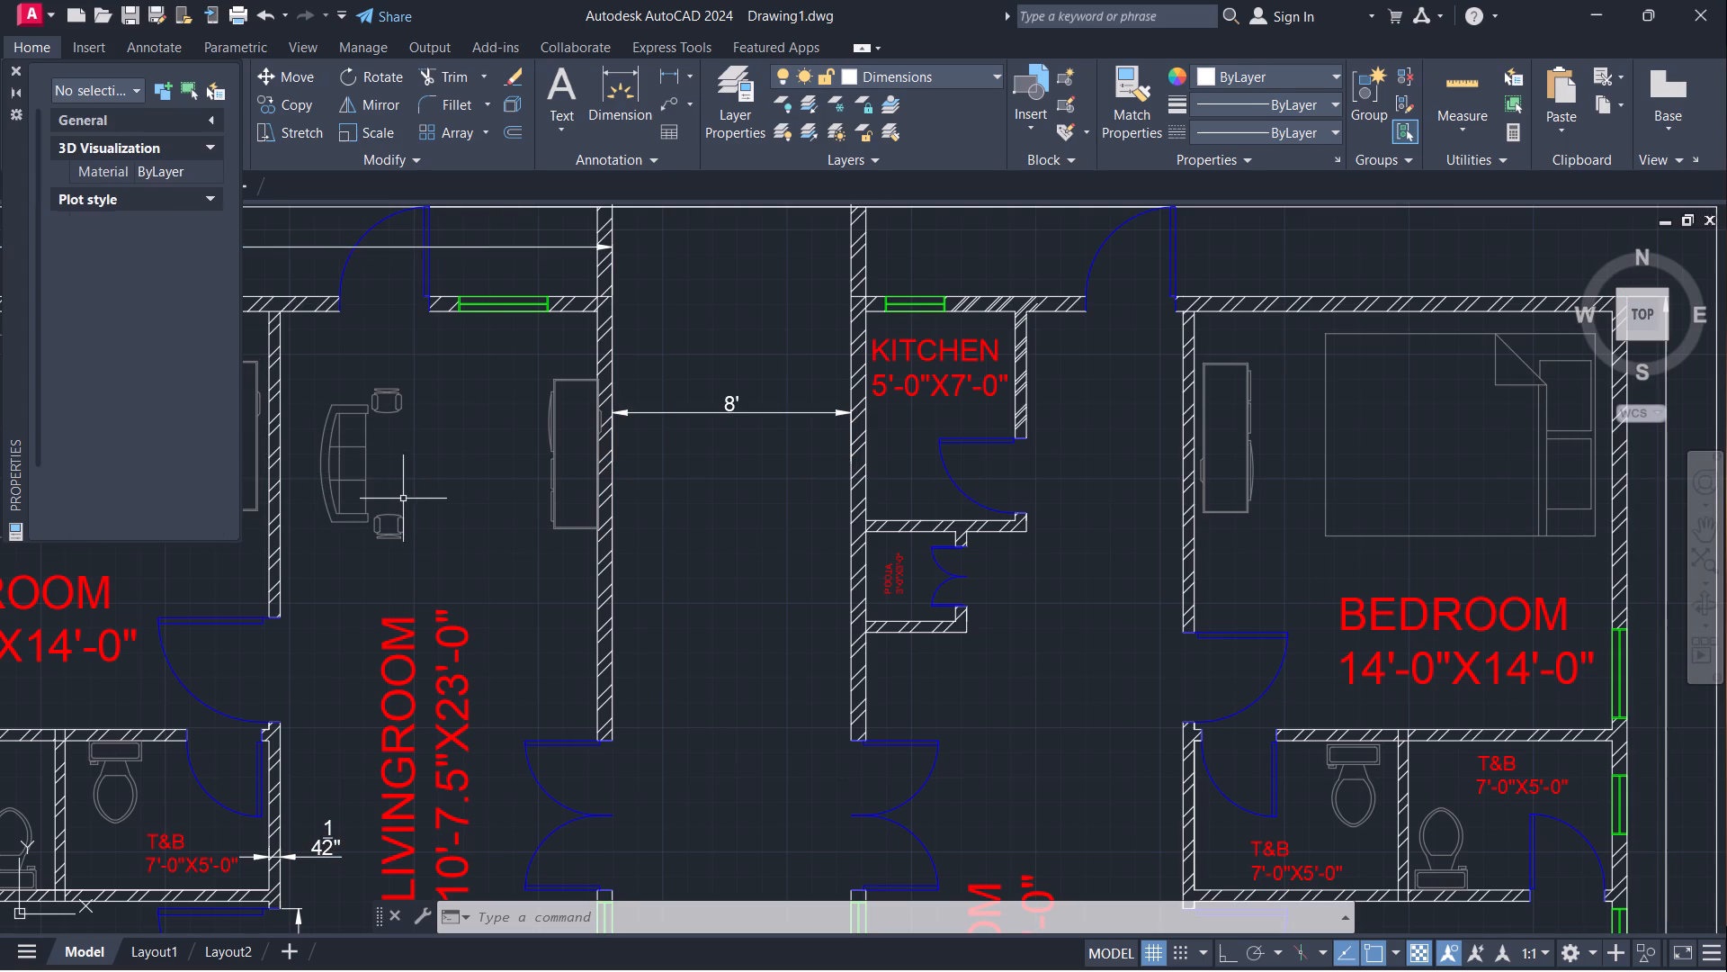
{"action": "left_click", "coordinate": [17, 72]}
{"action": "left_click", "coordinate": [703, 569]}
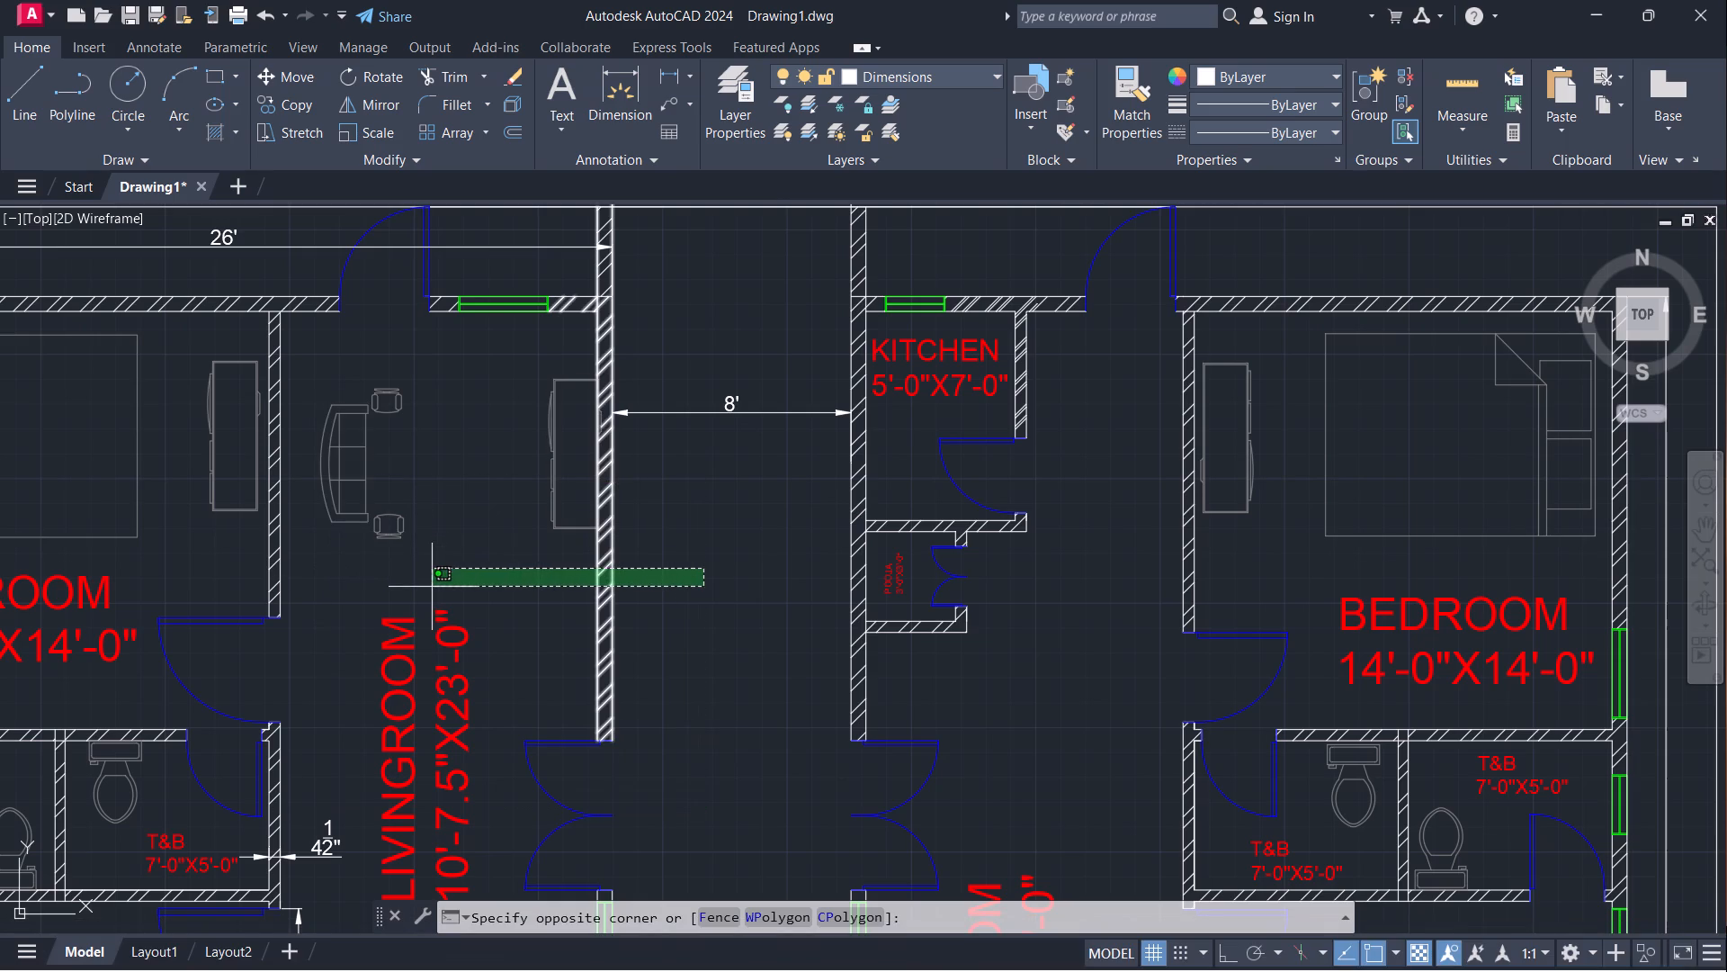
{"action": "key", "text": "Escape"}
Copy the double boundary lines surrounding the floor plan horizontally to the empty area left of the plan, about 95'-3" away.
{"action": "scroll", "coordinate": [687, 496], "scroll_direction": "down", "scroll_amount": 2}
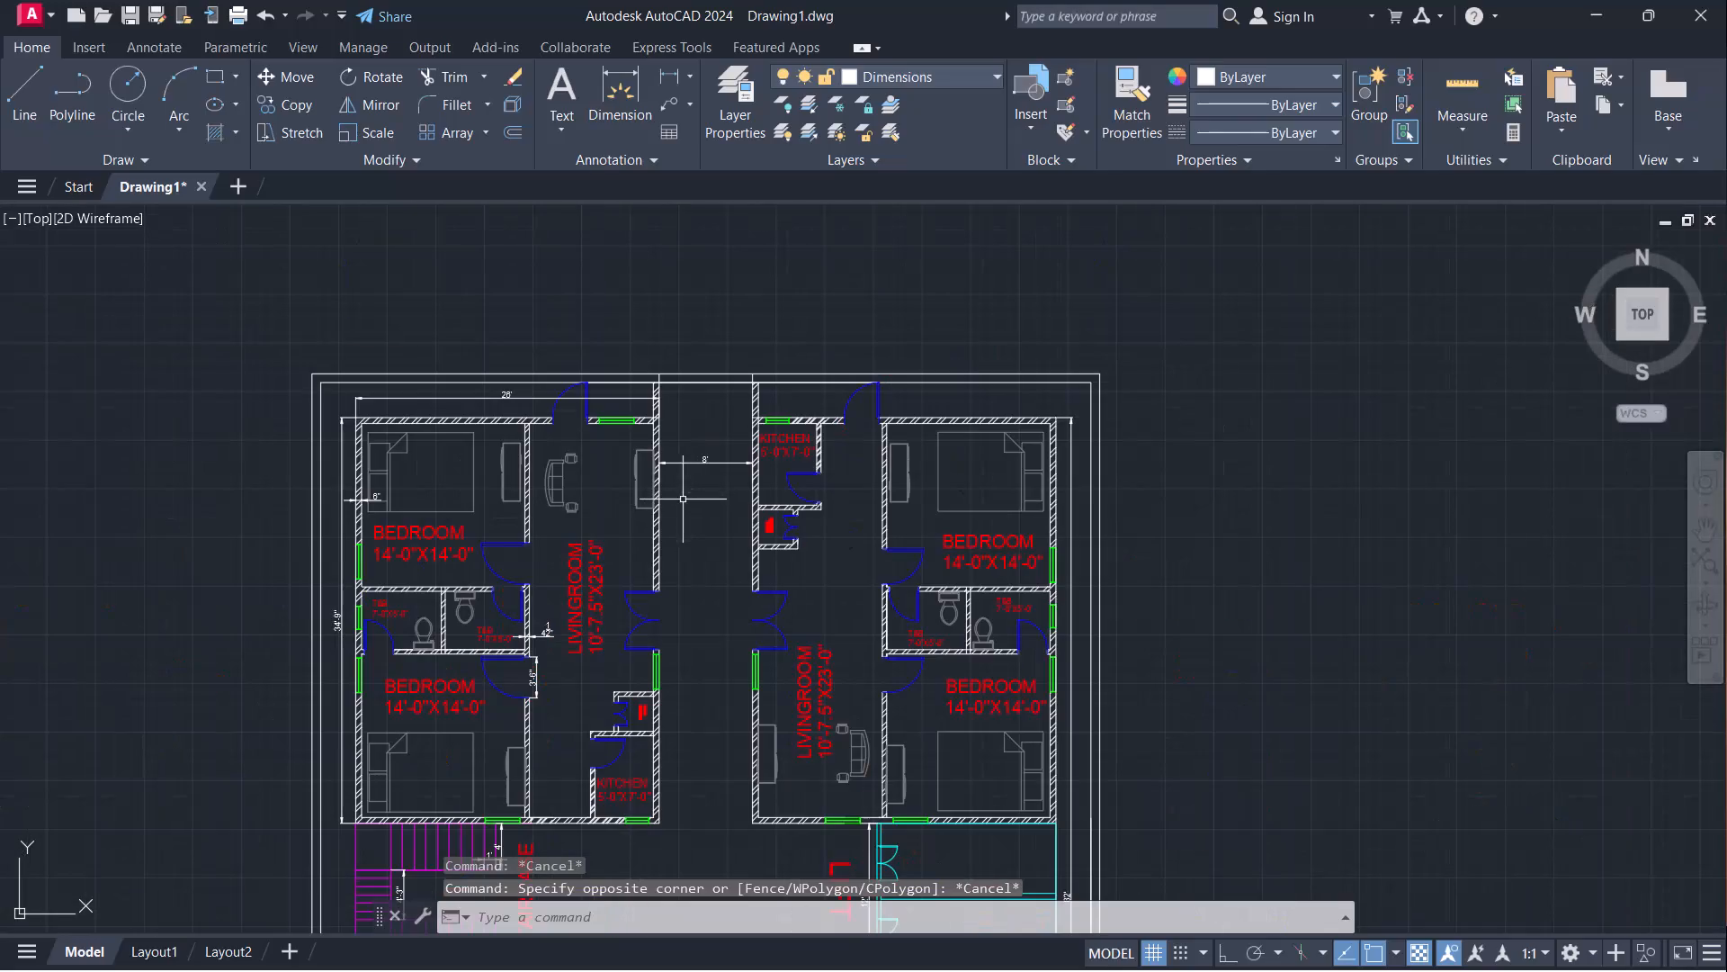
{"action": "middle_click_drag", "start_coordinate": [695, 520], "coordinate": [697, 343]}
{"action": "middle_click", "coordinate": [700, 335]}
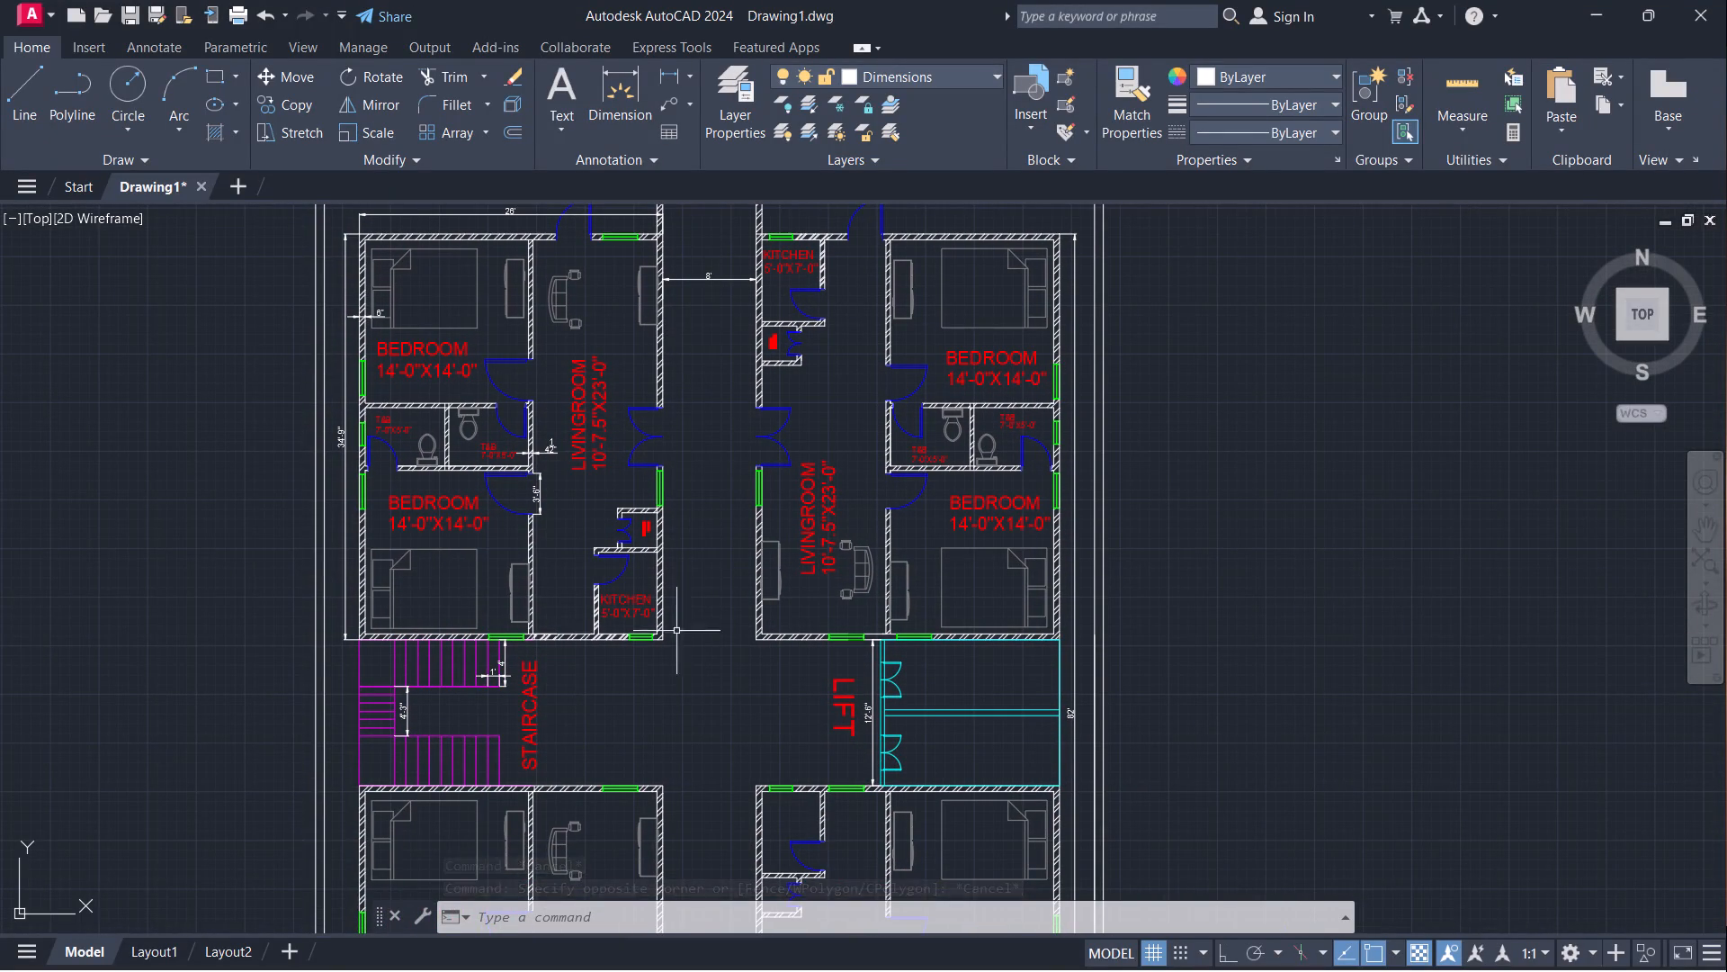
{"action": "middle_click_drag", "start_coordinate": [662, 710], "coordinate": [665, 689]}
{"action": "scroll", "coordinate": [701, 664], "scroll_direction": "down", "scroll_amount": 1}
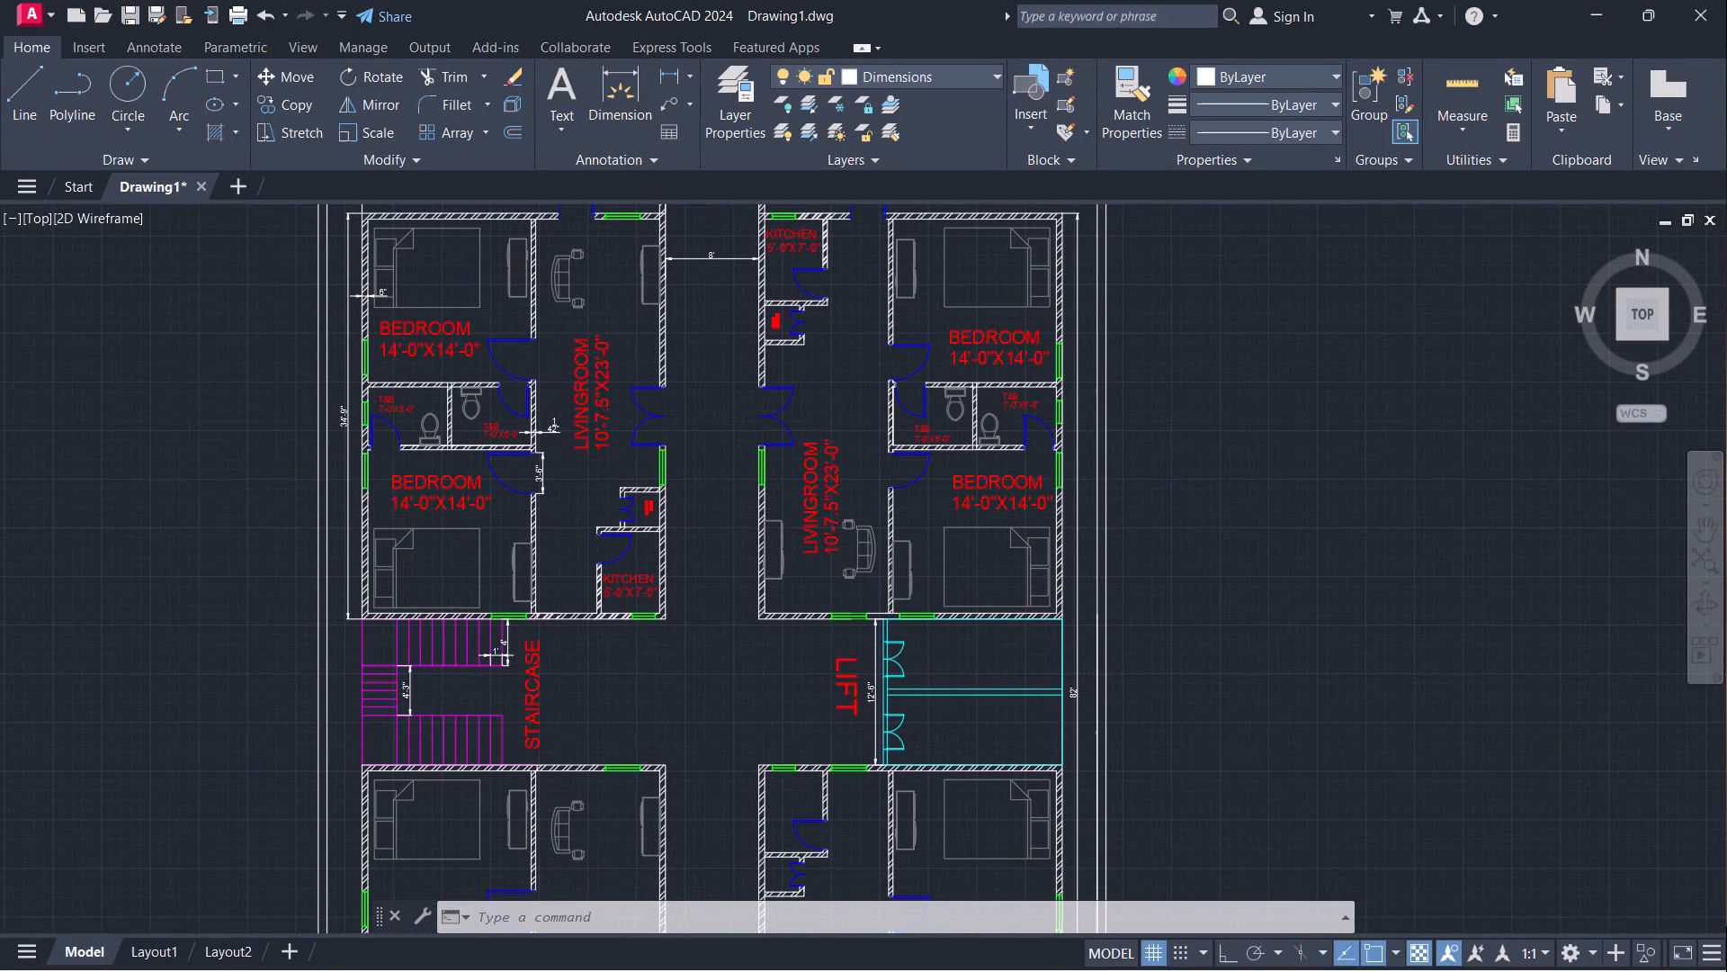
{"action": "middle_click_drag", "start_coordinate": [700, 677], "coordinate": [704, 541]}
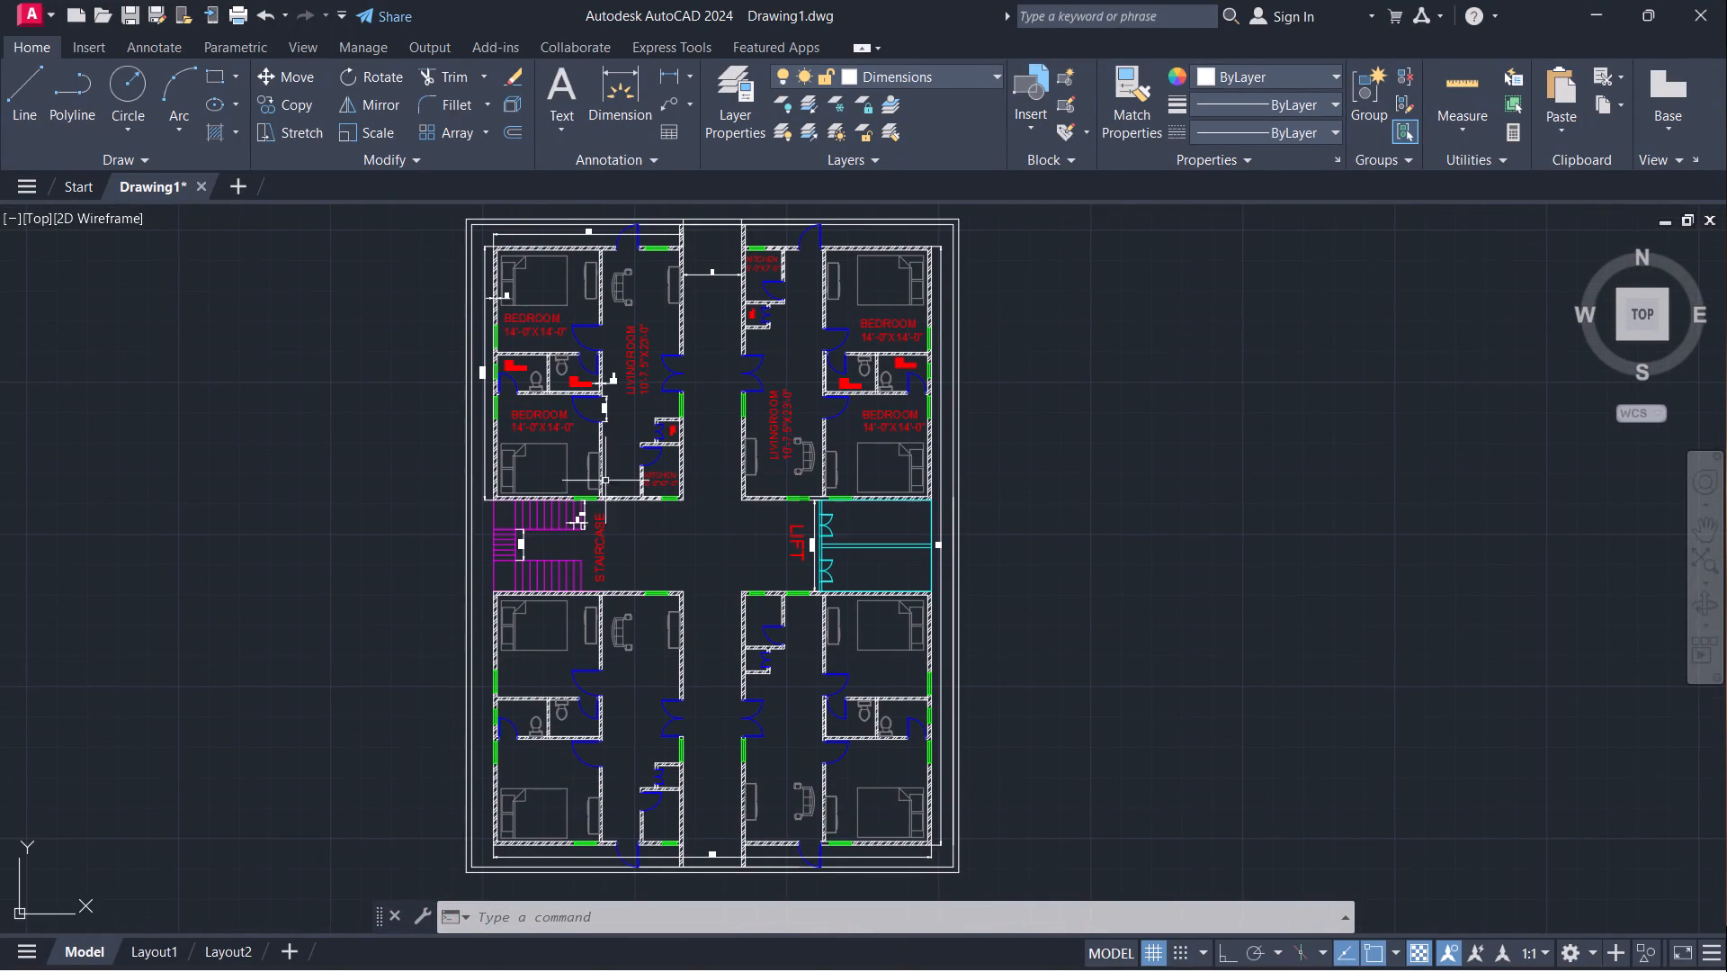
{"action": "left_click", "coordinate": [467, 218]}
{"action": "left_click", "coordinate": [483, 223]}
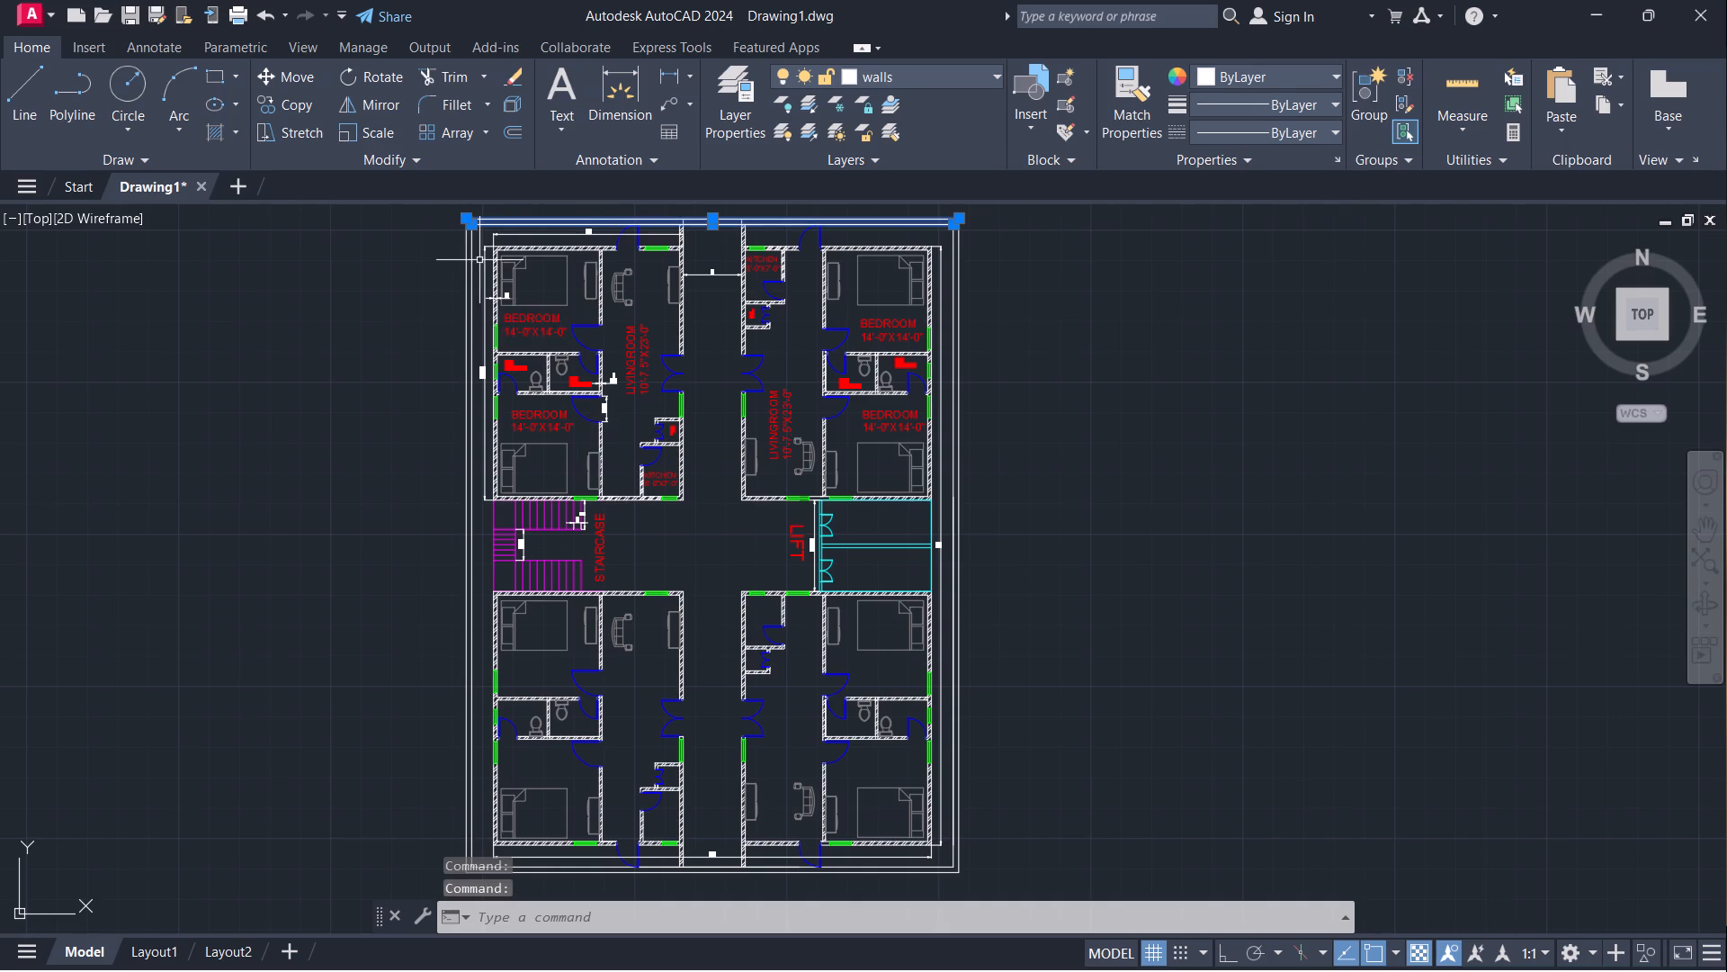
{"action": "left_click_drag", "start_coordinate": [477, 260], "coordinate": [457, 285]}
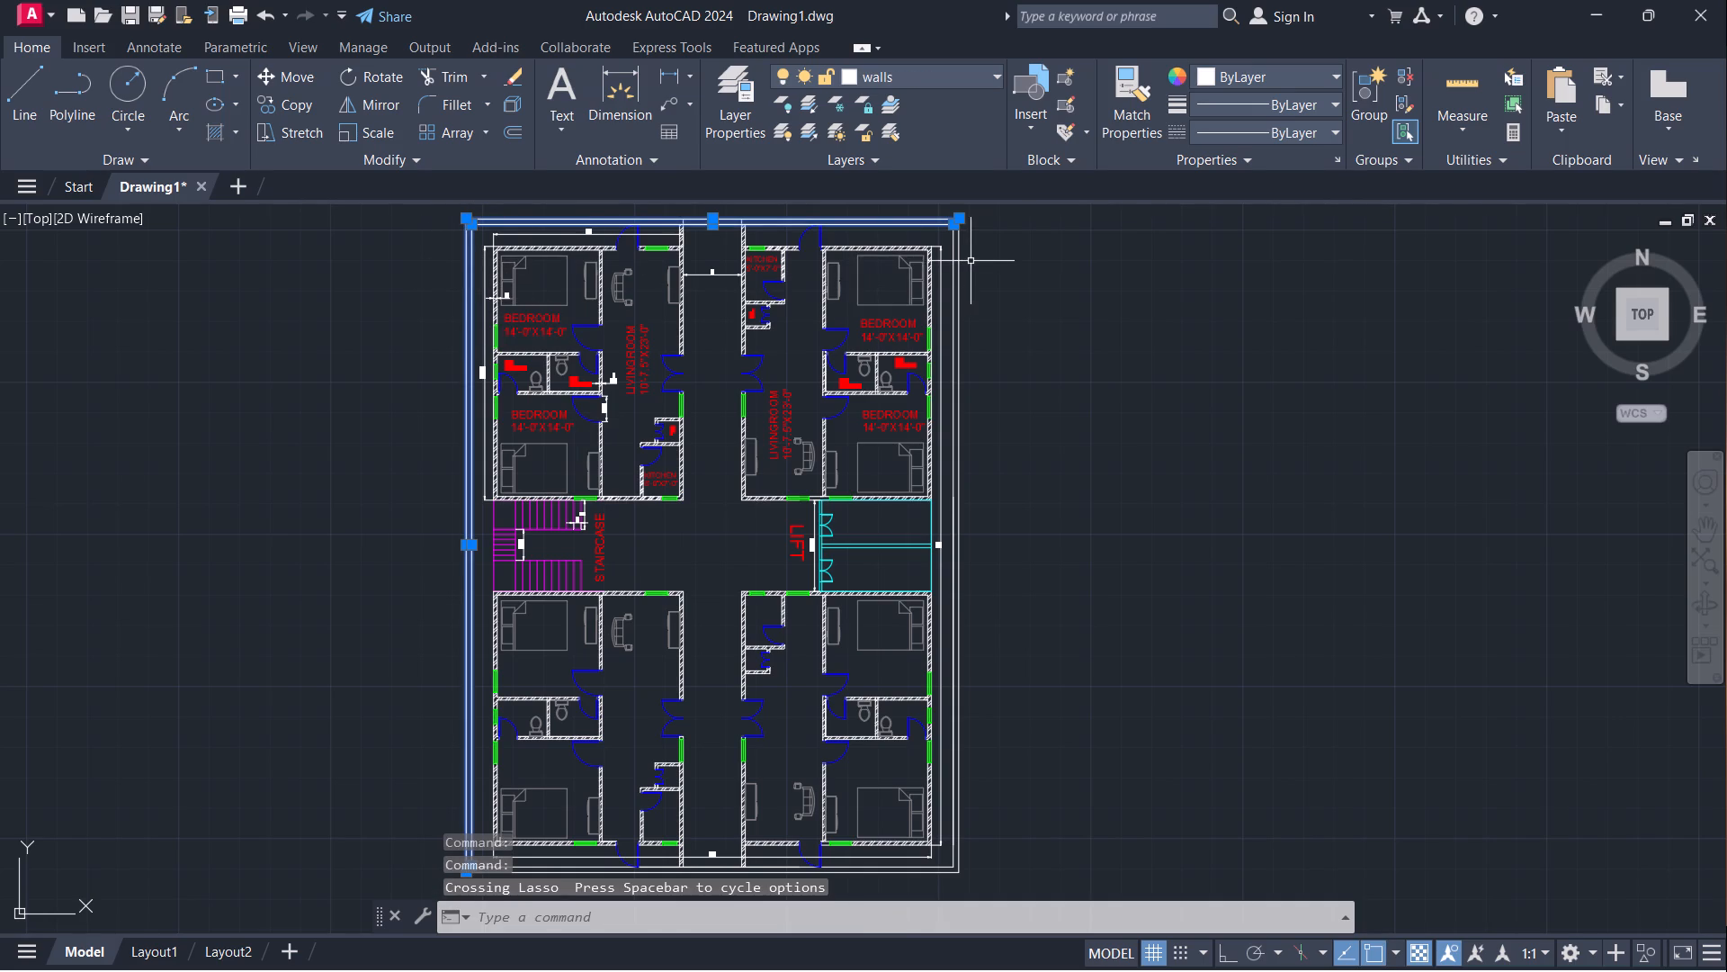
{"action": "left_click_drag", "start_coordinate": [972, 258], "coordinate": [948, 276]}
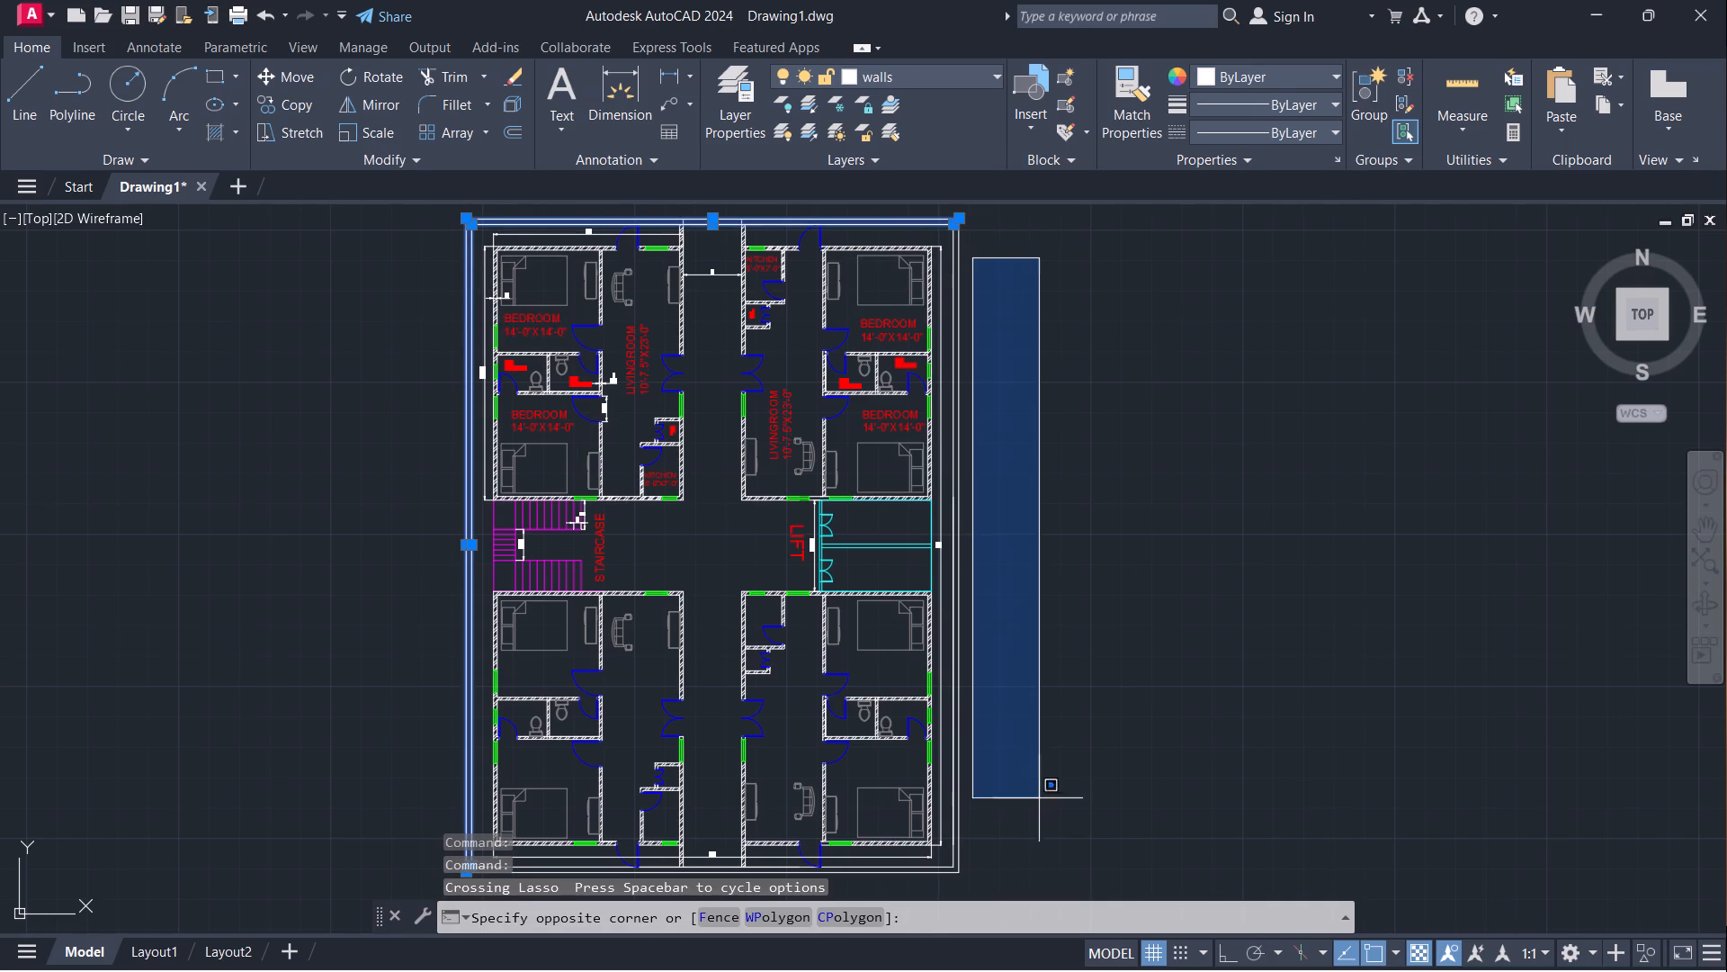
{"action": "left_click", "coordinate": [953, 812]}
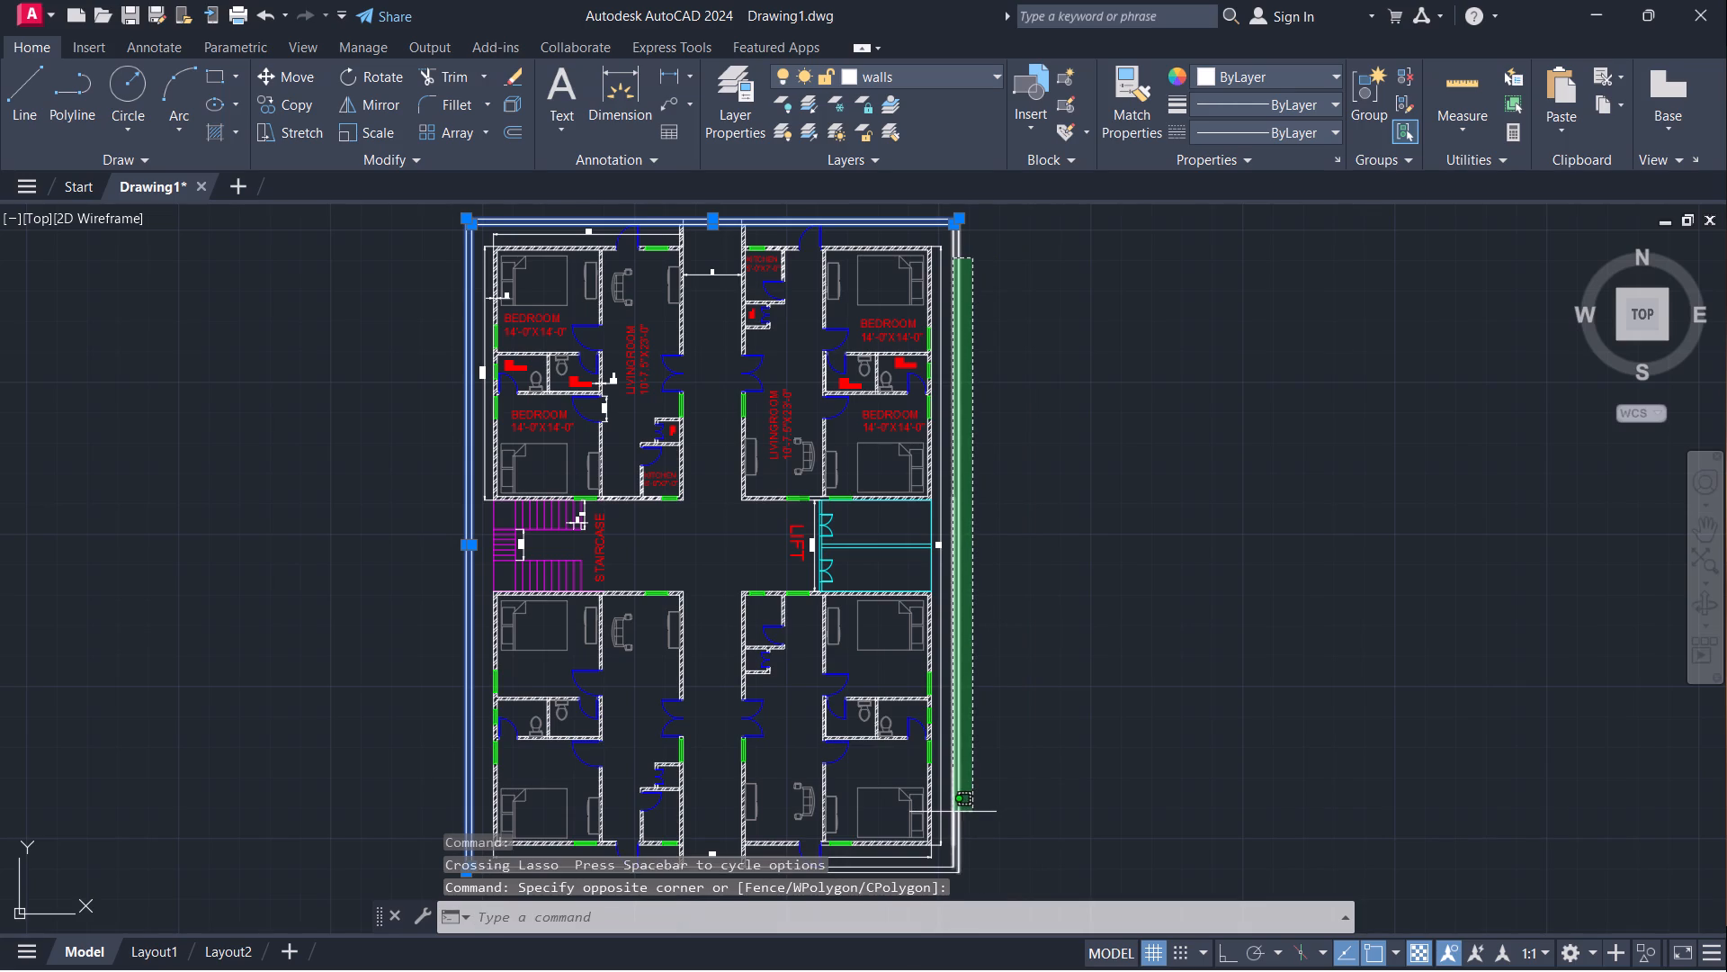
{"action": "middle_click_drag", "start_coordinate": [997, 792], "coordinate": [1066, 517]}
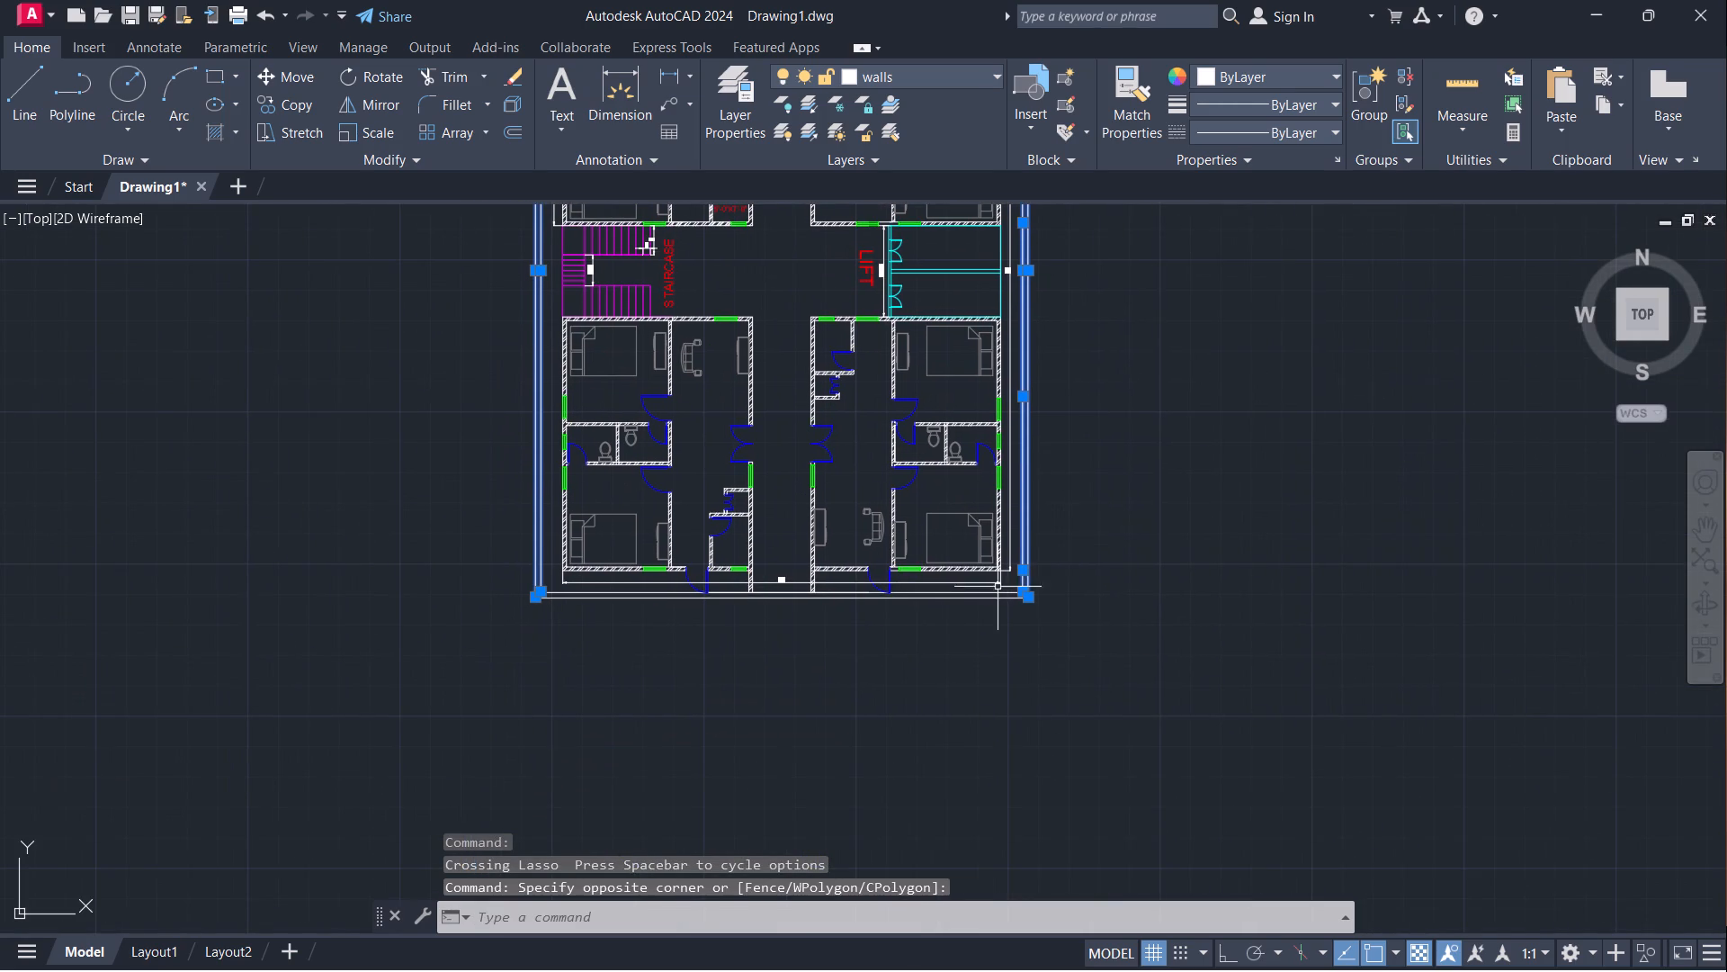
{"action": "scroll", "coordinate": [975, 614], "scroll_direction": "up", "scroll_amount": 3}
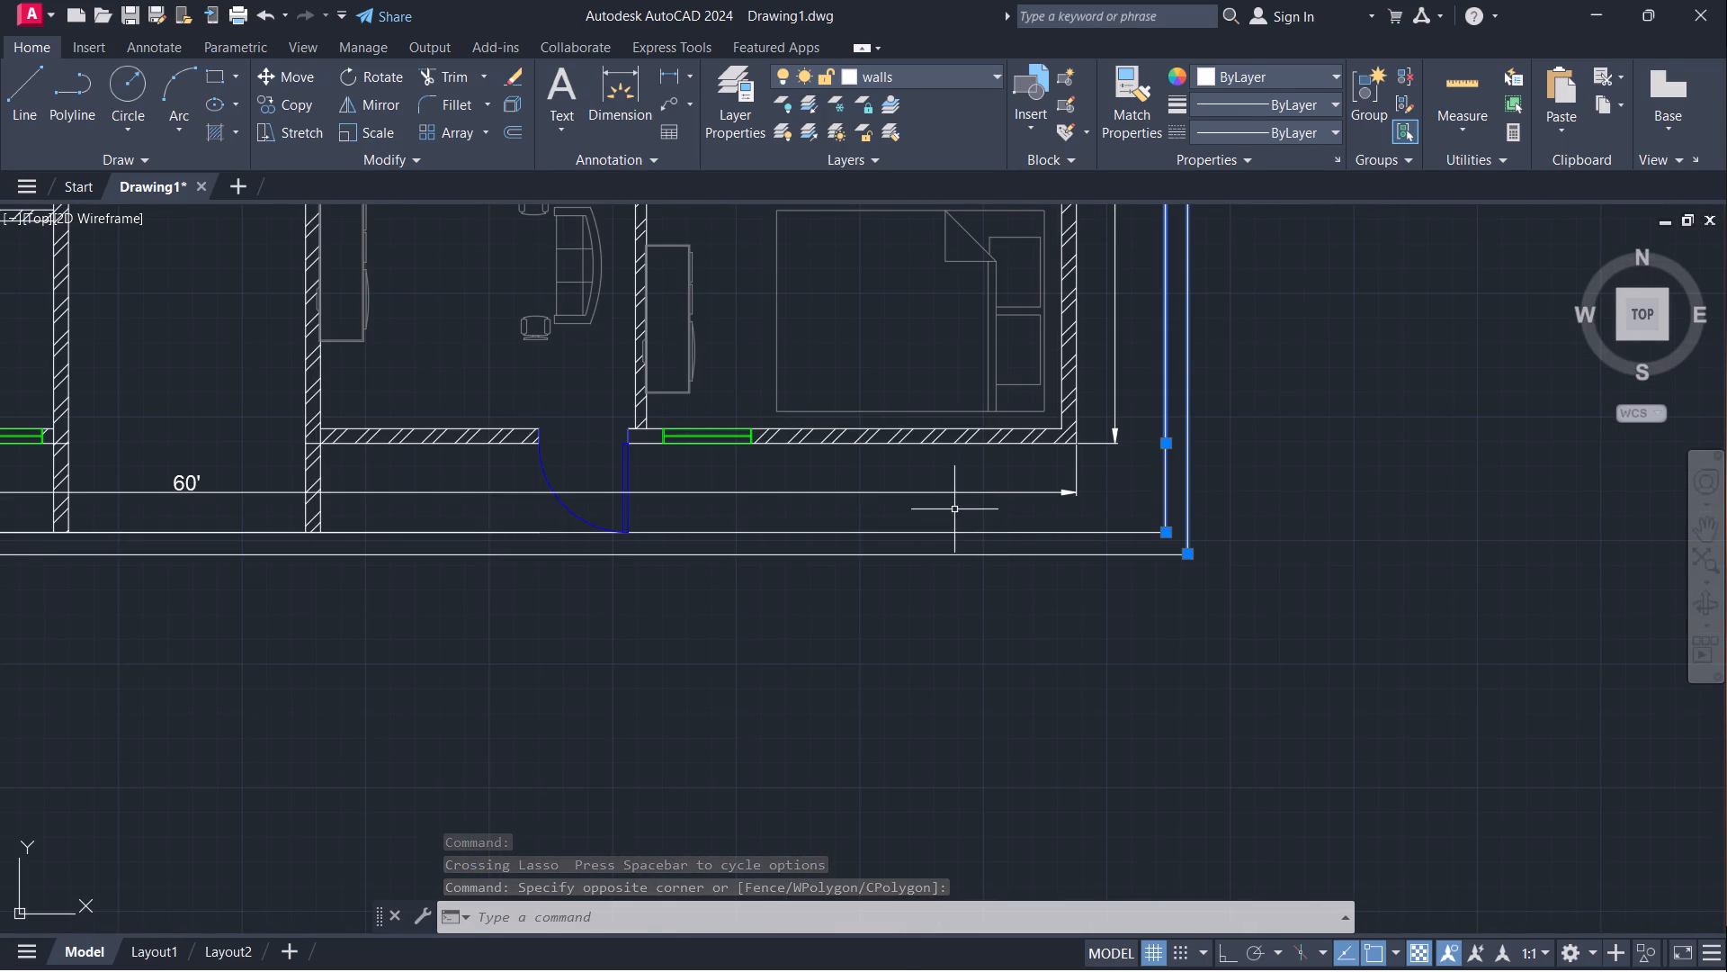
{"action": "left_click_drag", "start_coordinate": [954, 509], "coordinate": [906, 580]}
{"action": "scroll", "coordinate": [888, 609], "scroll_direction": "down", "scroll_amount": 3}
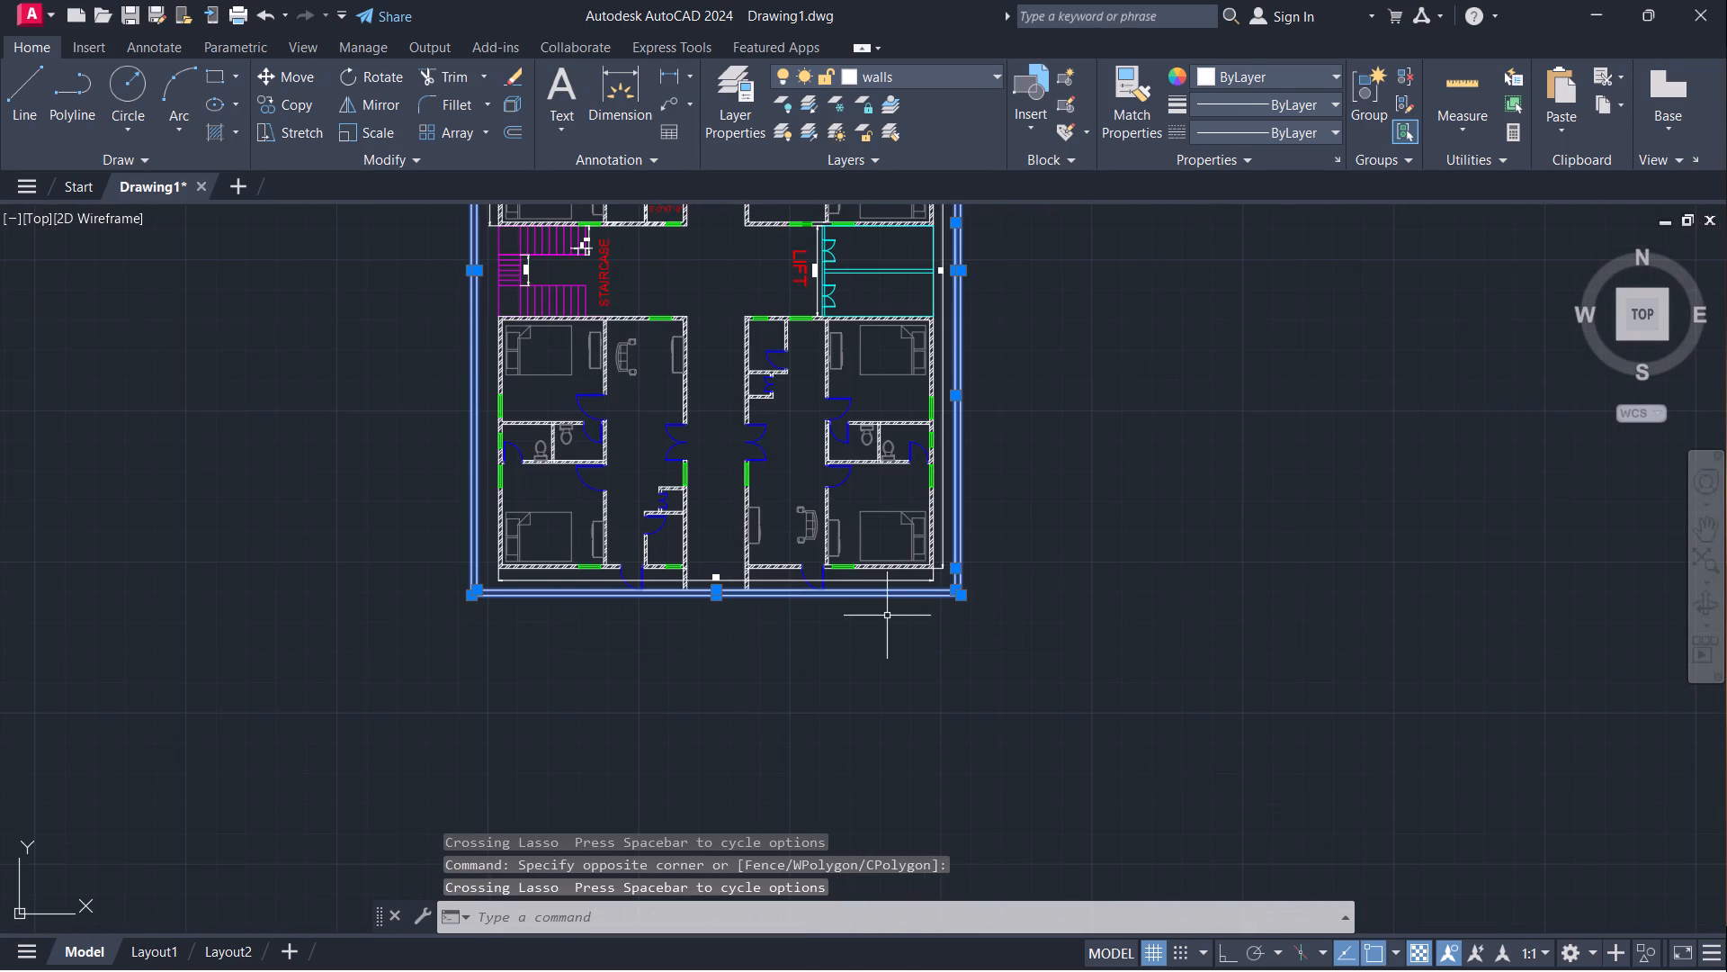
{"action": "type", "text": "co"}
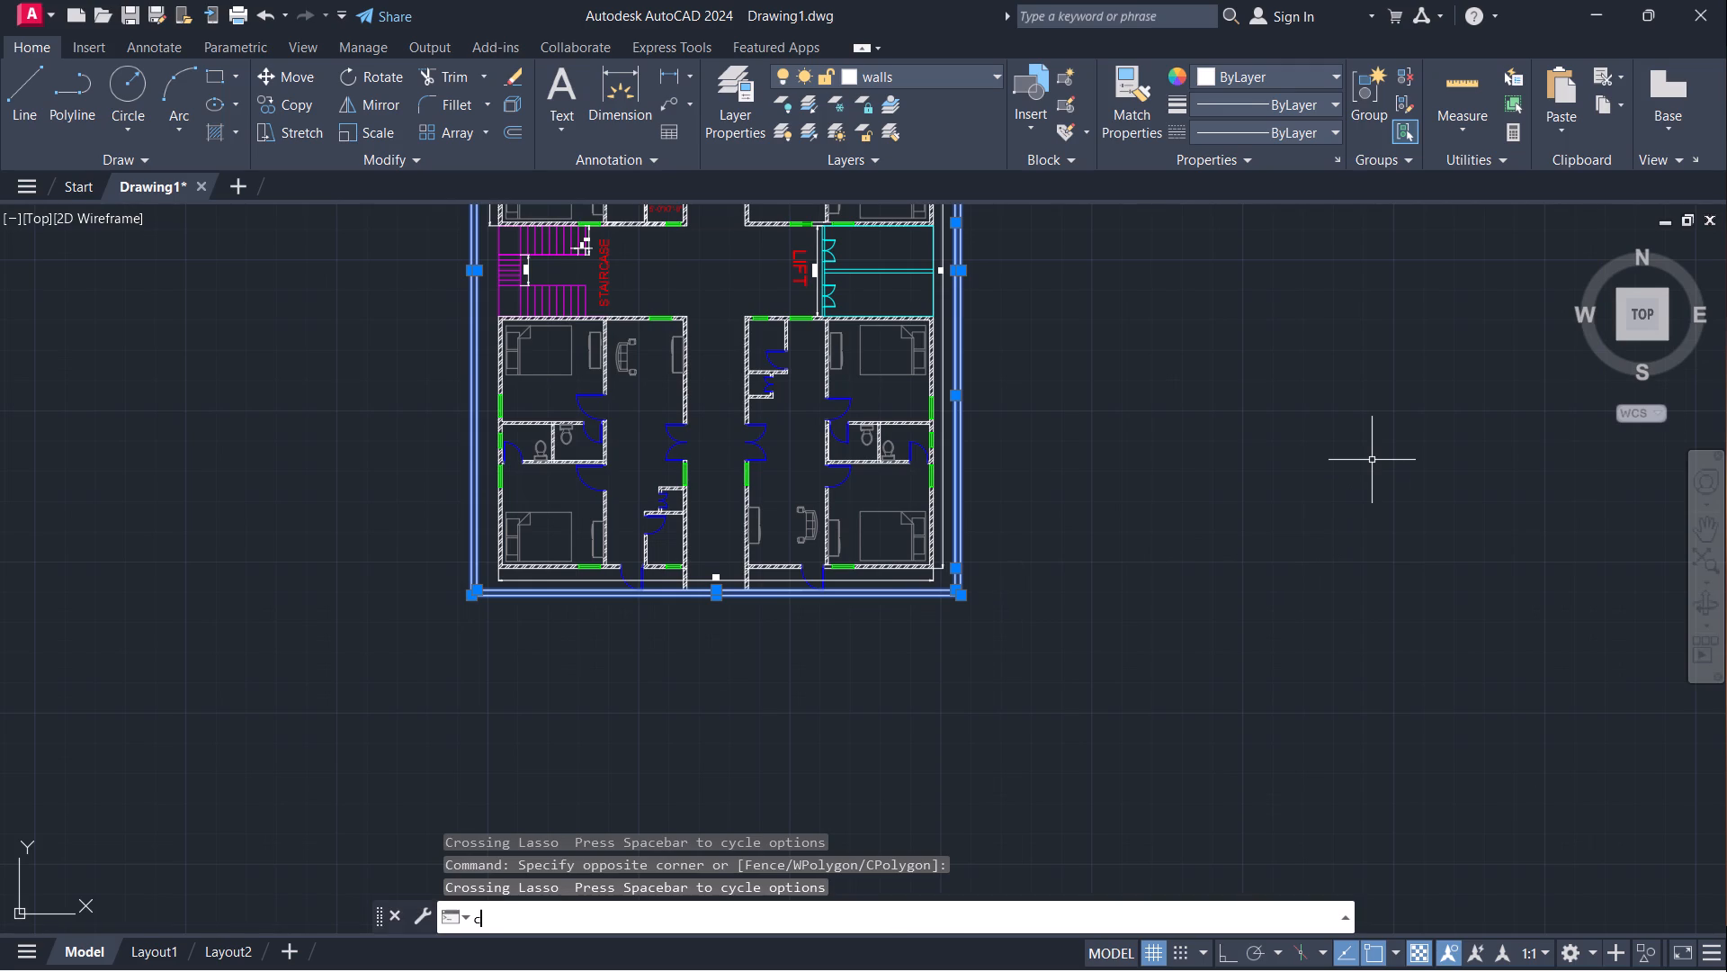
{"action": "key", "text": "Return"}
{"action": "scroll", "coordinate": [425, 545], "scroll_direction": "up", "scroll_amount": 3}
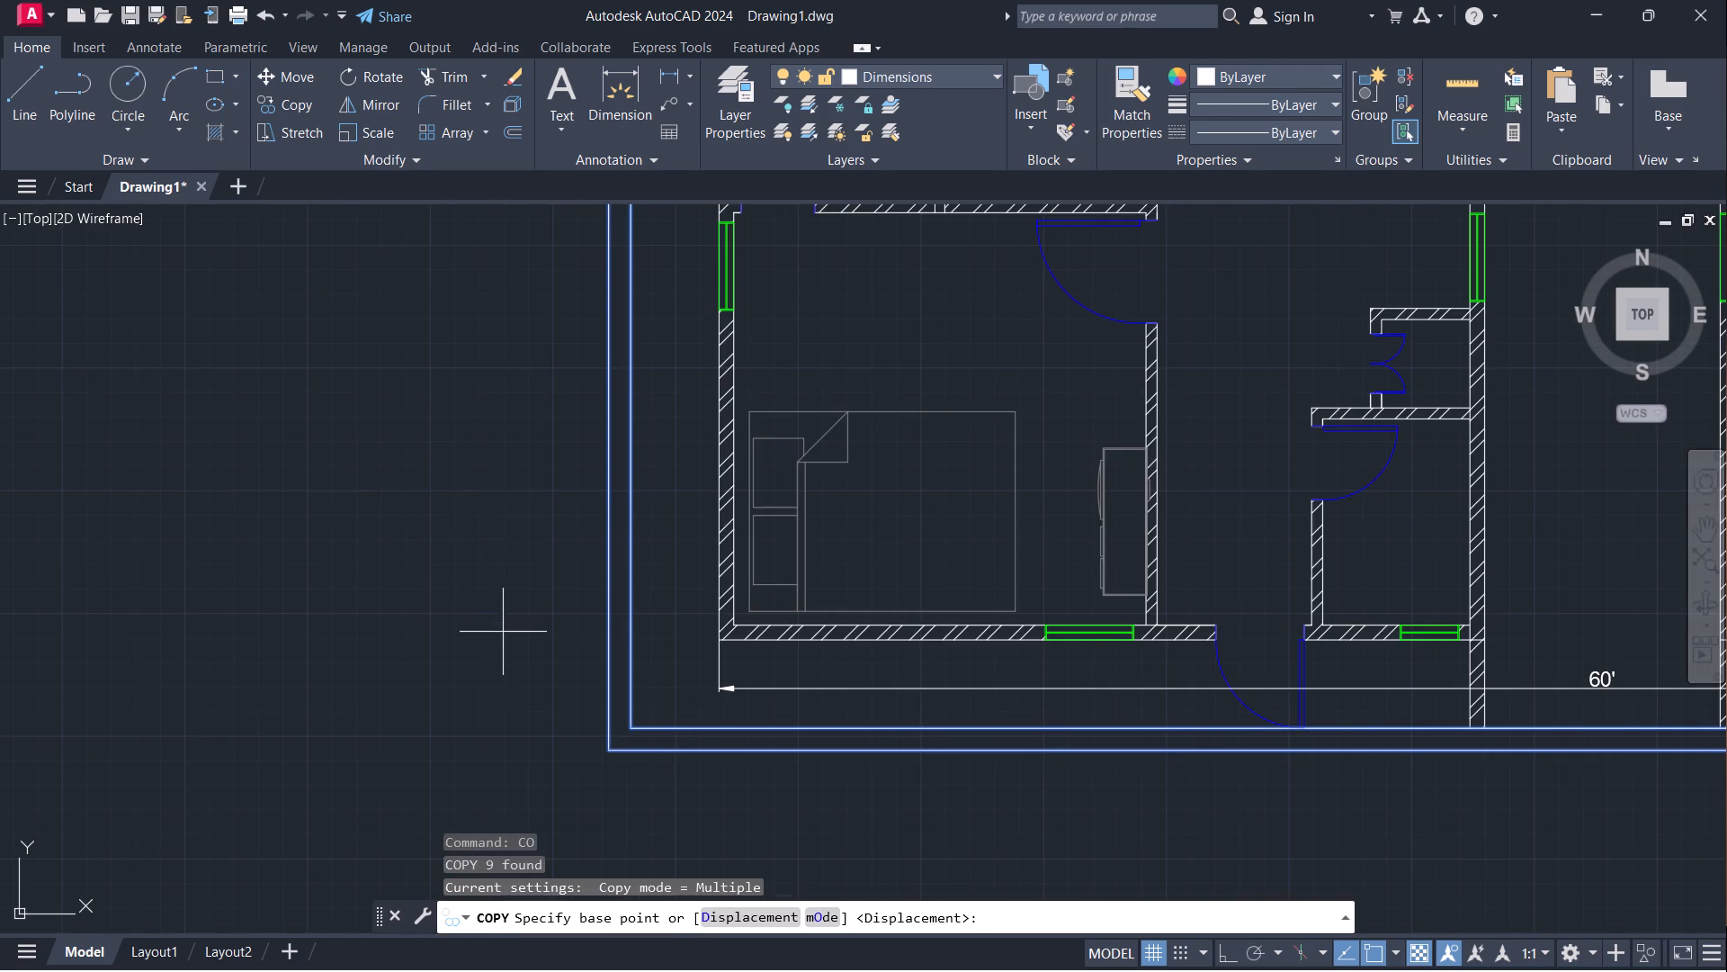
{"action": "left_click", "coordinate": [608, 756]}
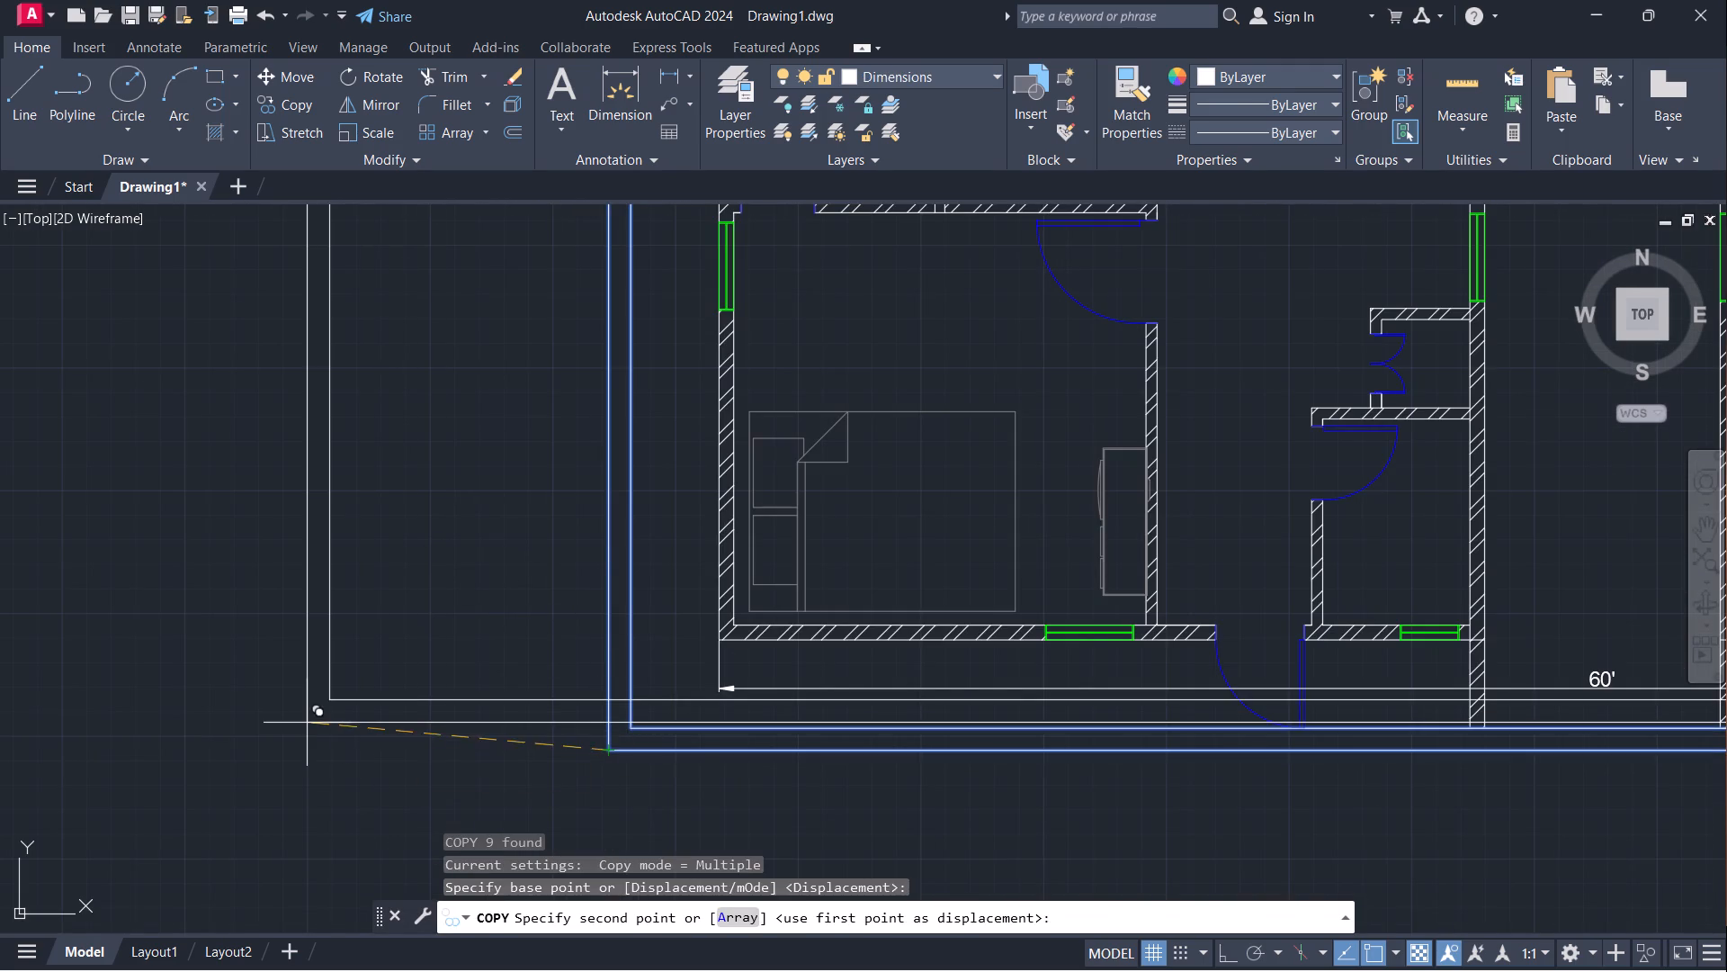
{"action": "scroll", "coordinate": [307, 724], "scroll_direction": "down", "scroll_amount": 2}
{"action": "middle_click_drag", "start_coordinate": [136, 723], "coordinate": [310, 746]}
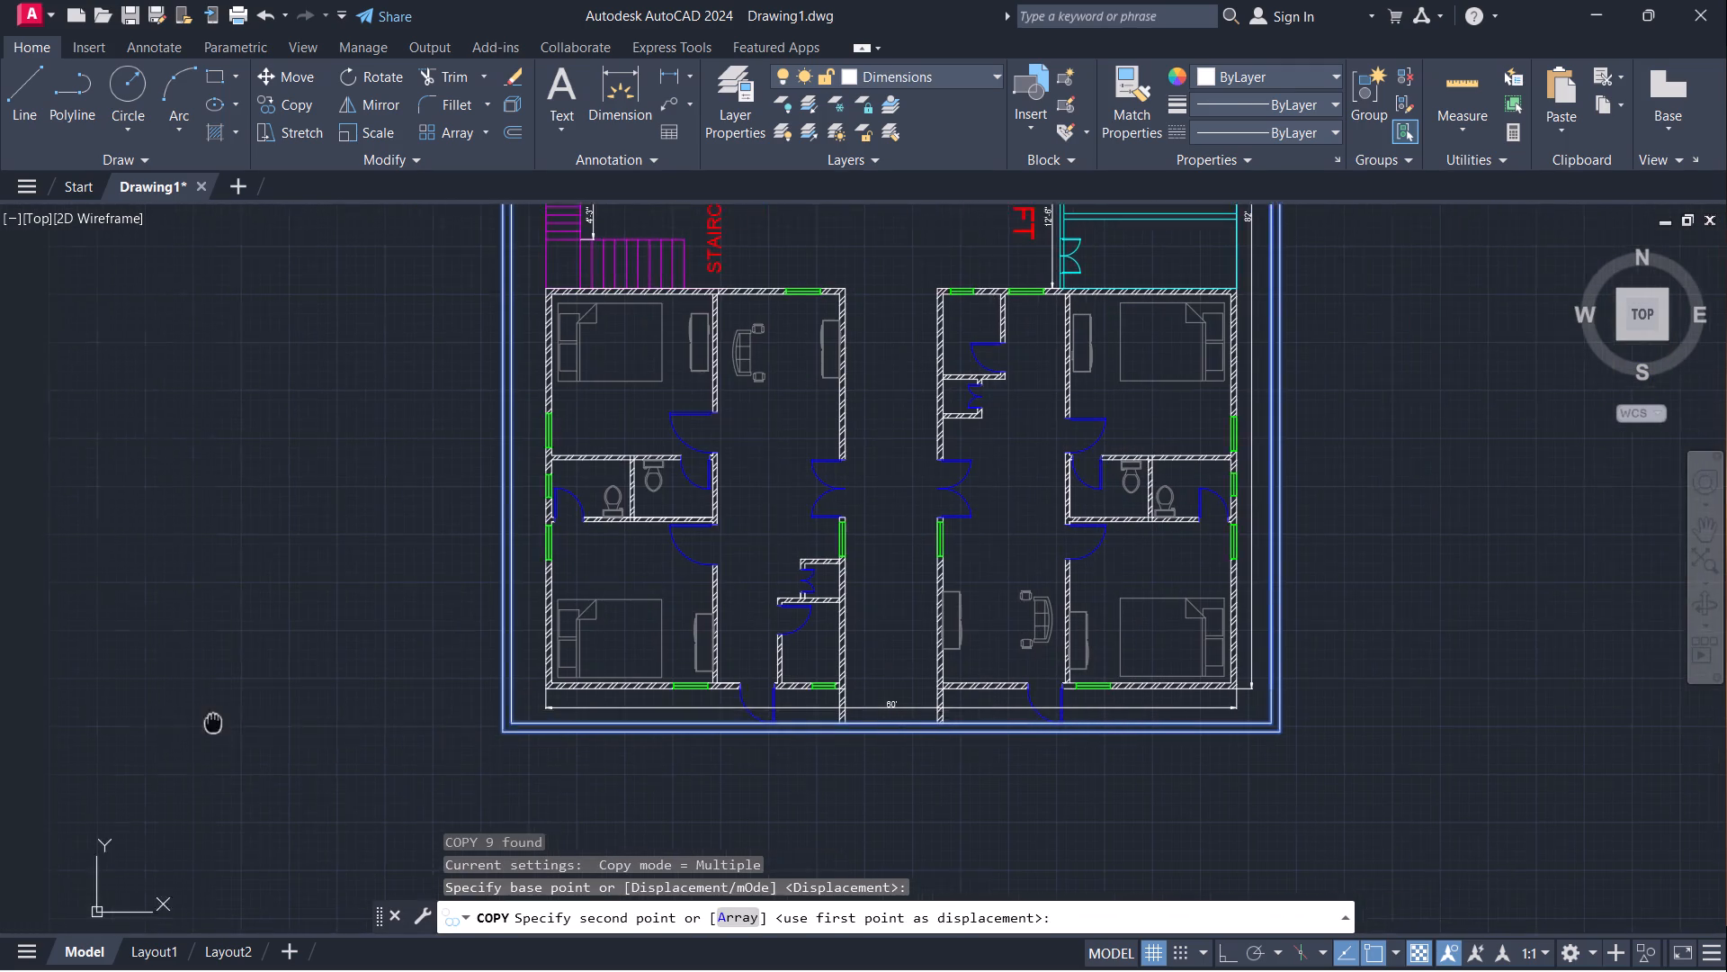
{"action": "middle_click_drag", "start_coordinate": [310, 746], "coordinate": [734, 706]}
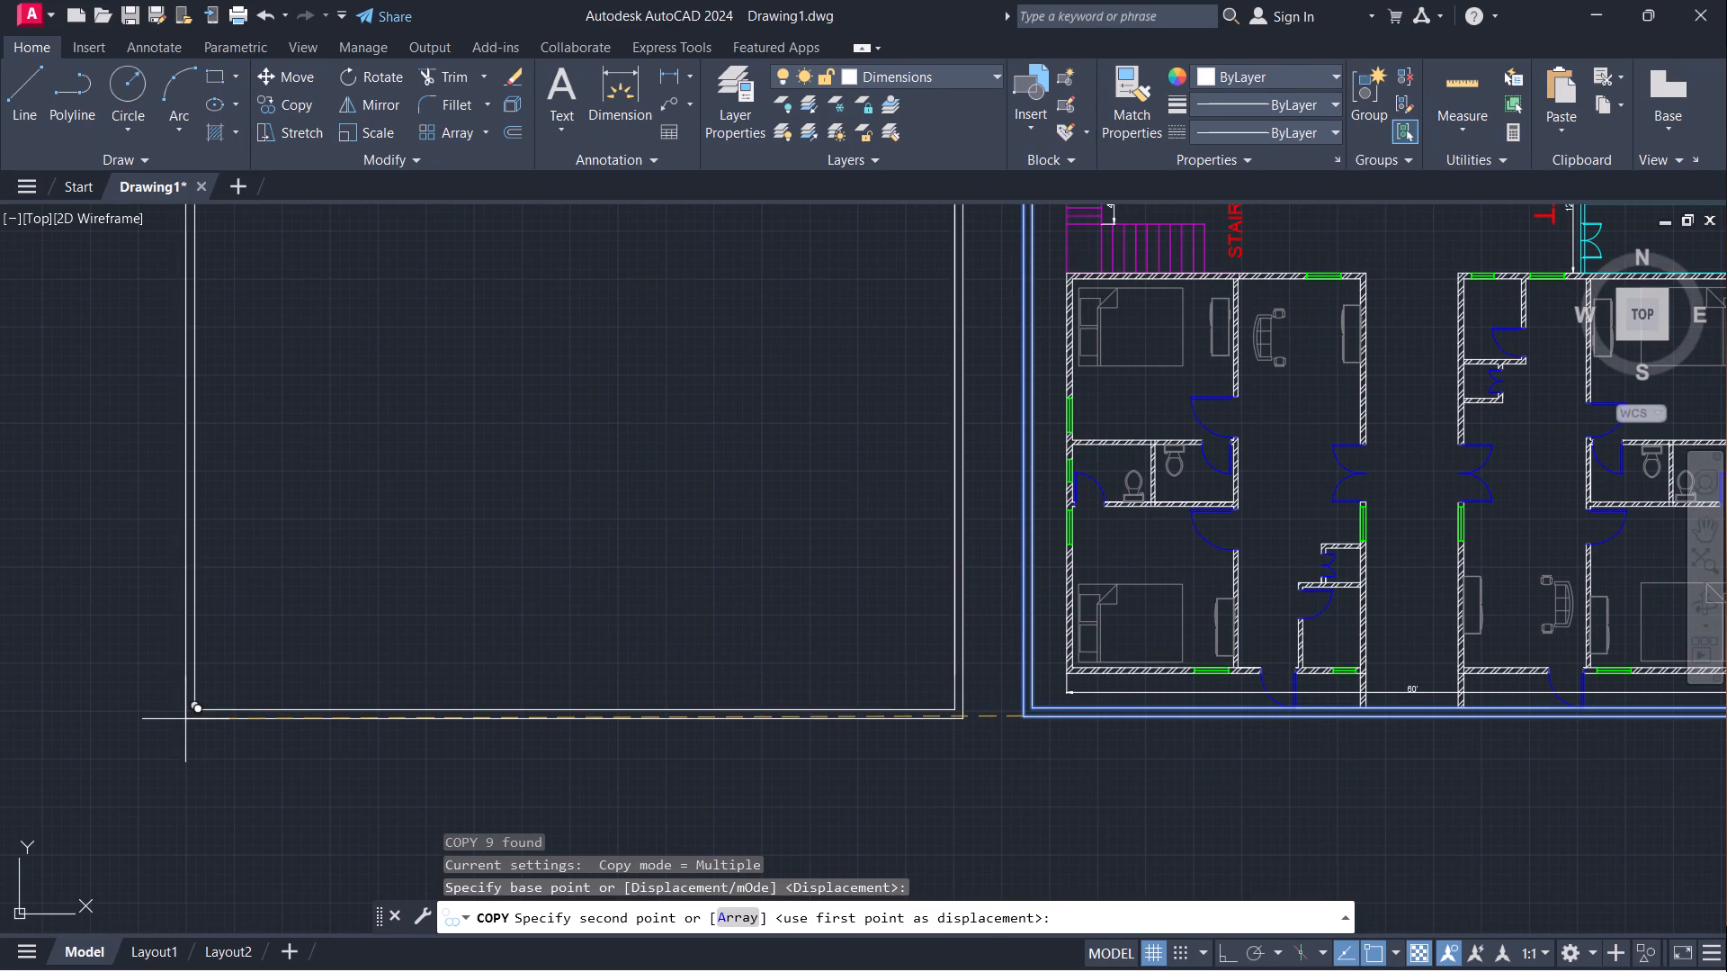
{"action": "key", "text": "F8"}
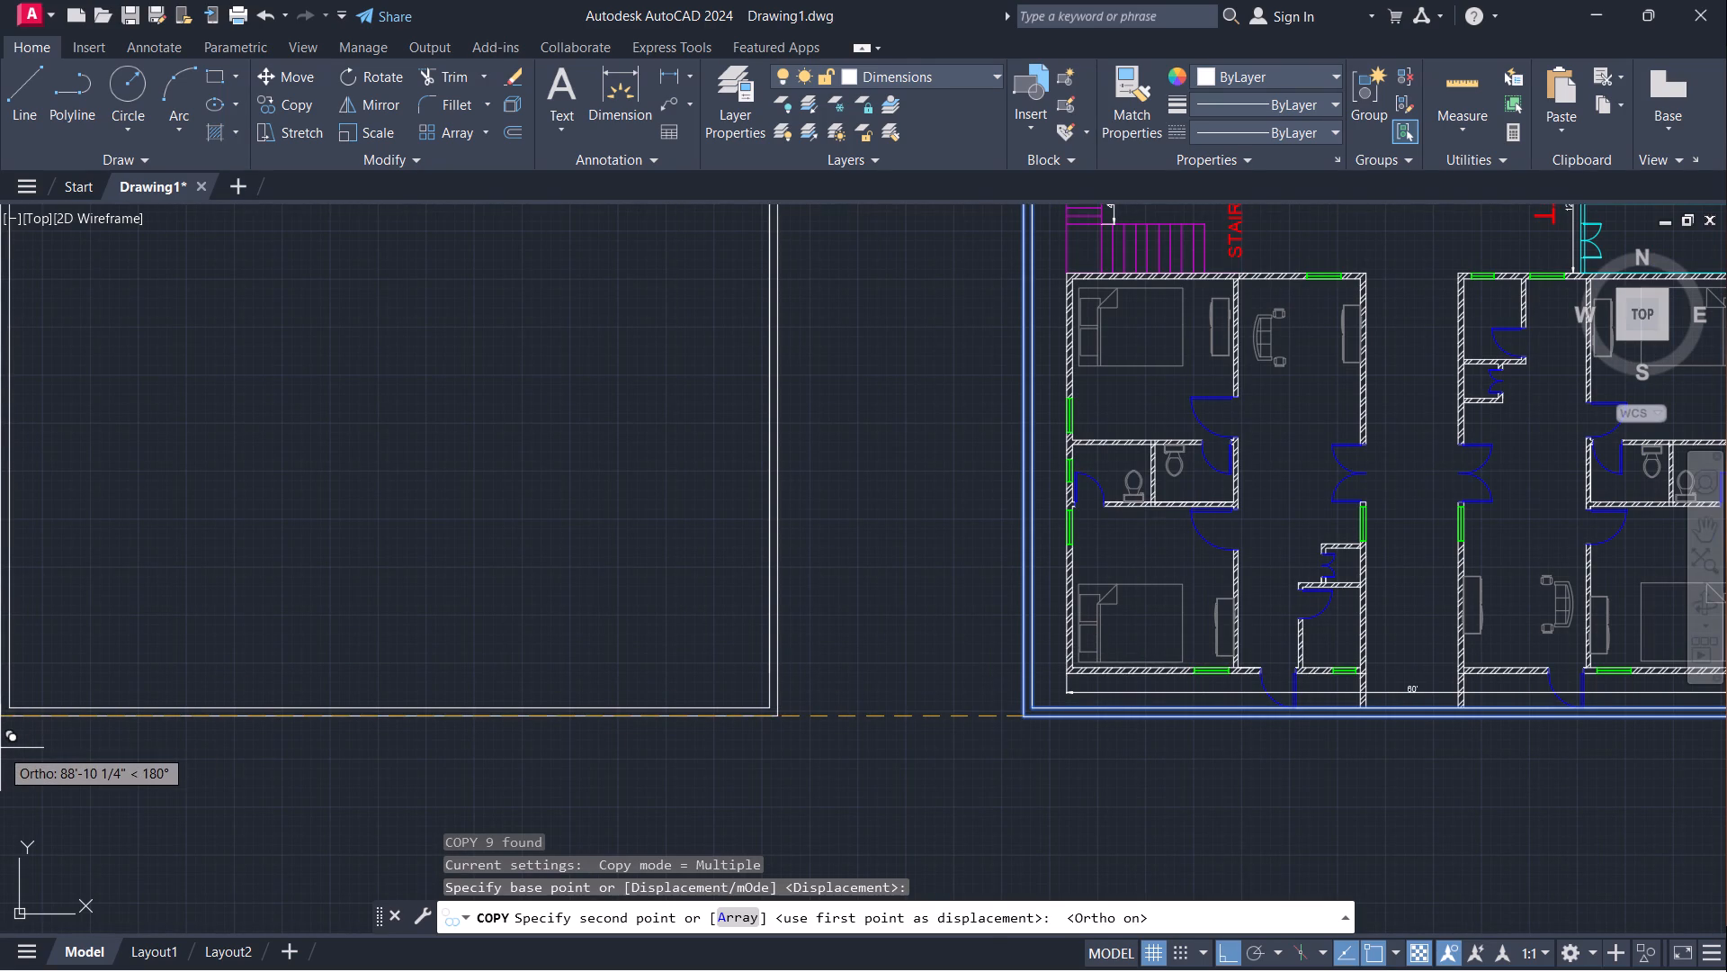
{"action": "scroll", "coordinate": [0, 748], "scroll_direction": "down", "scroll_amount": 2}
{"action": "middle_click_drag", "start_coordinate": [0, 748], "coordinate": [283, 715]}
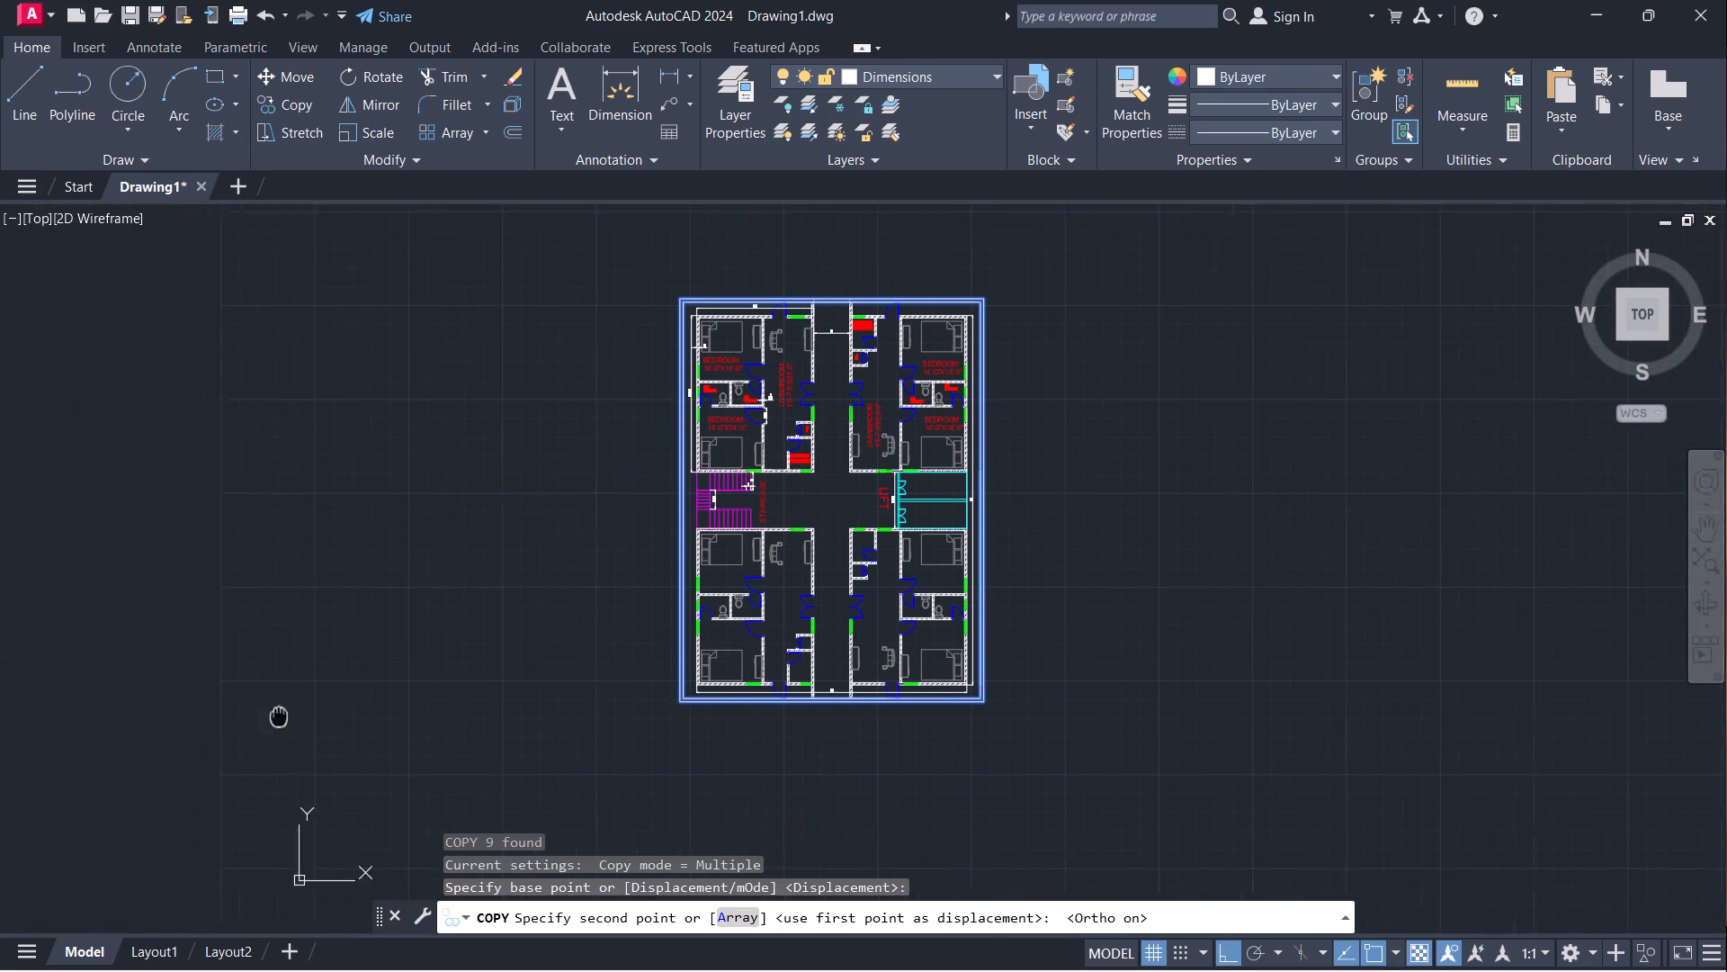
{"action": "middle_click_drag", "start_coordinate": [283, 715], "coordinate": [443, 678]}
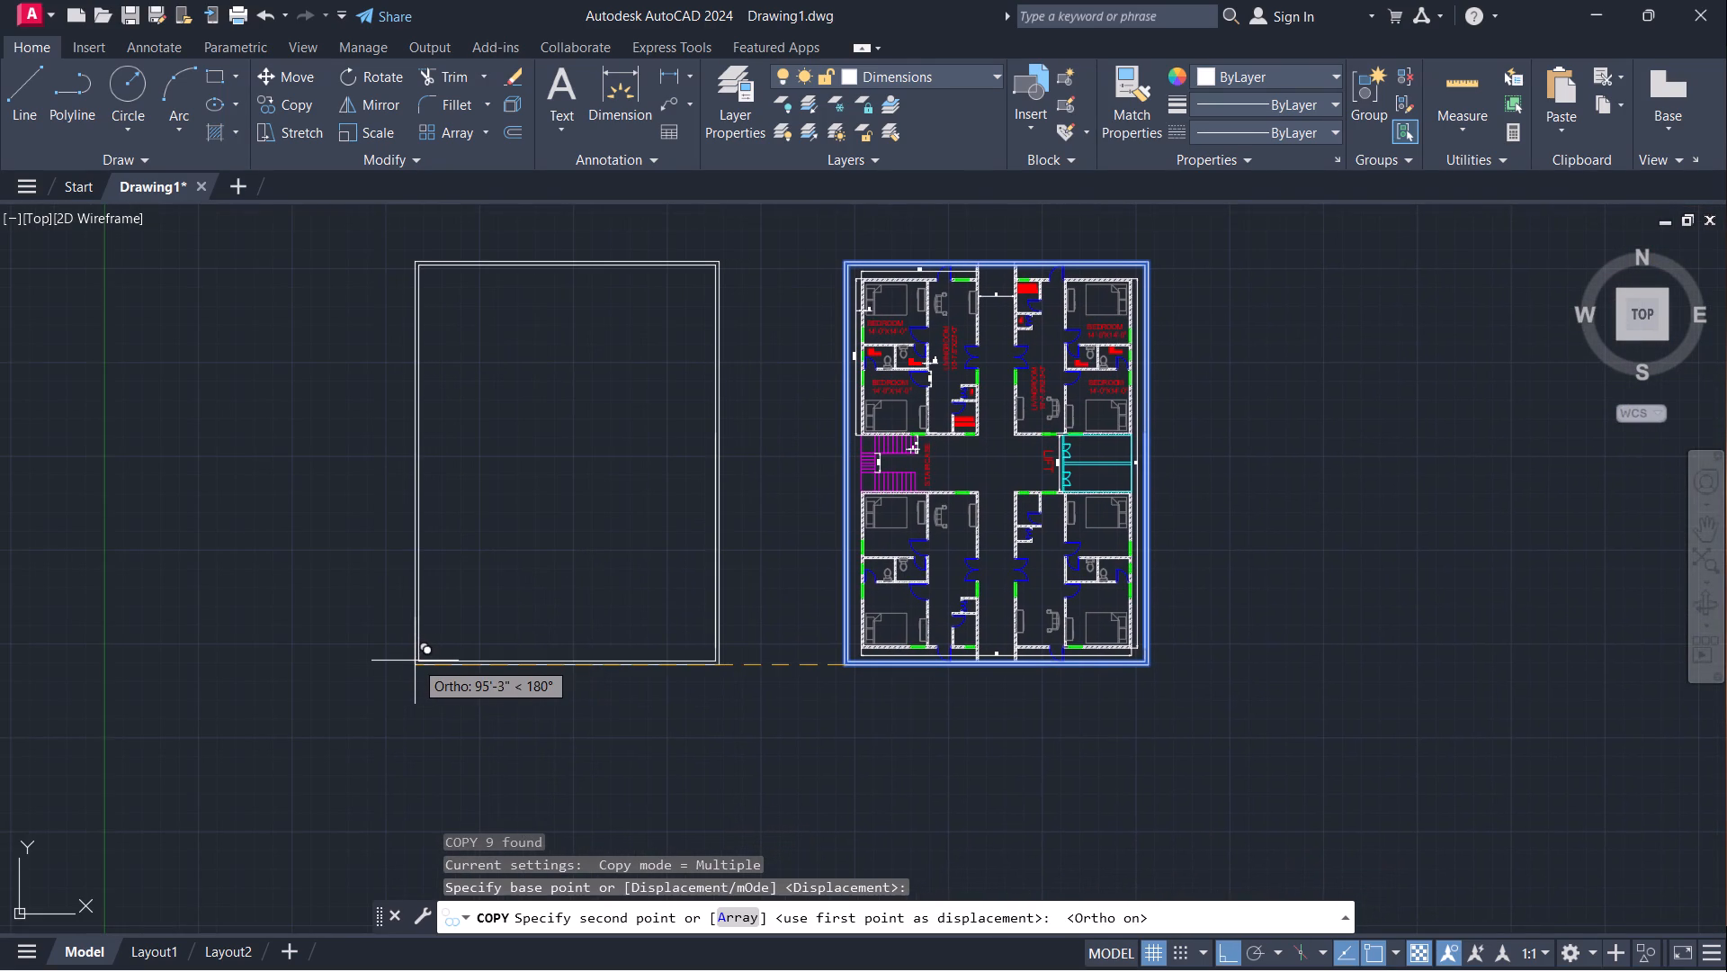
{"action": "left_click", "coordinate": [415, 661]}
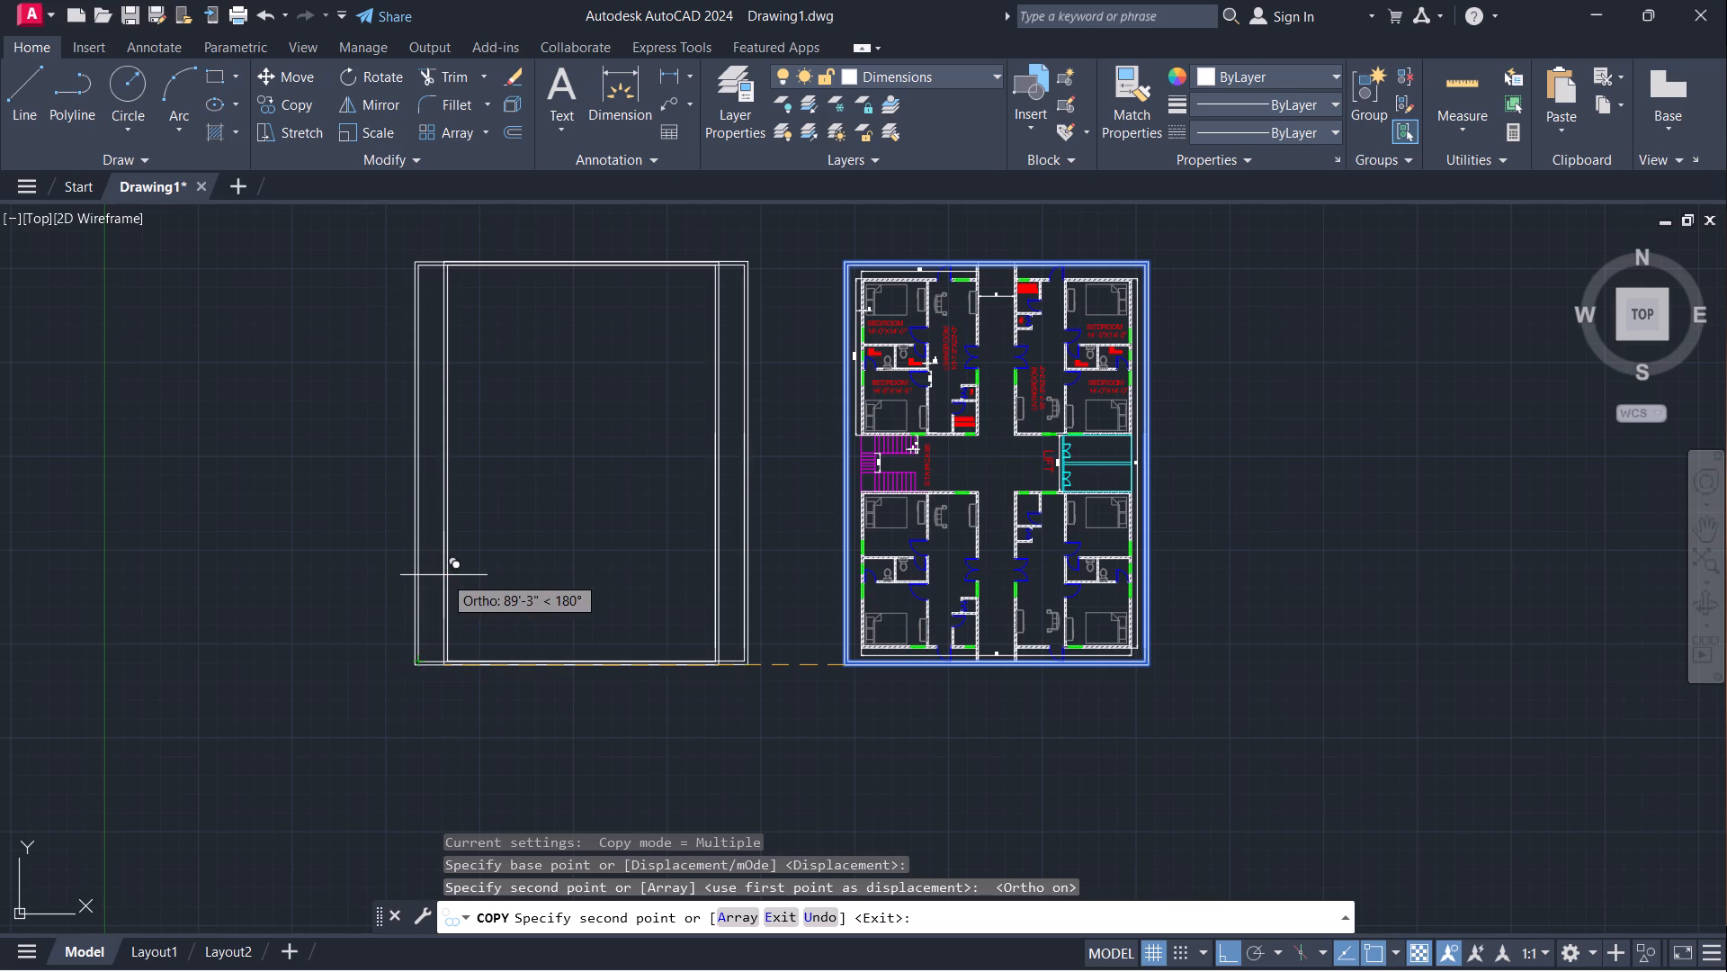
{"action": "key", "text": "Escape"}
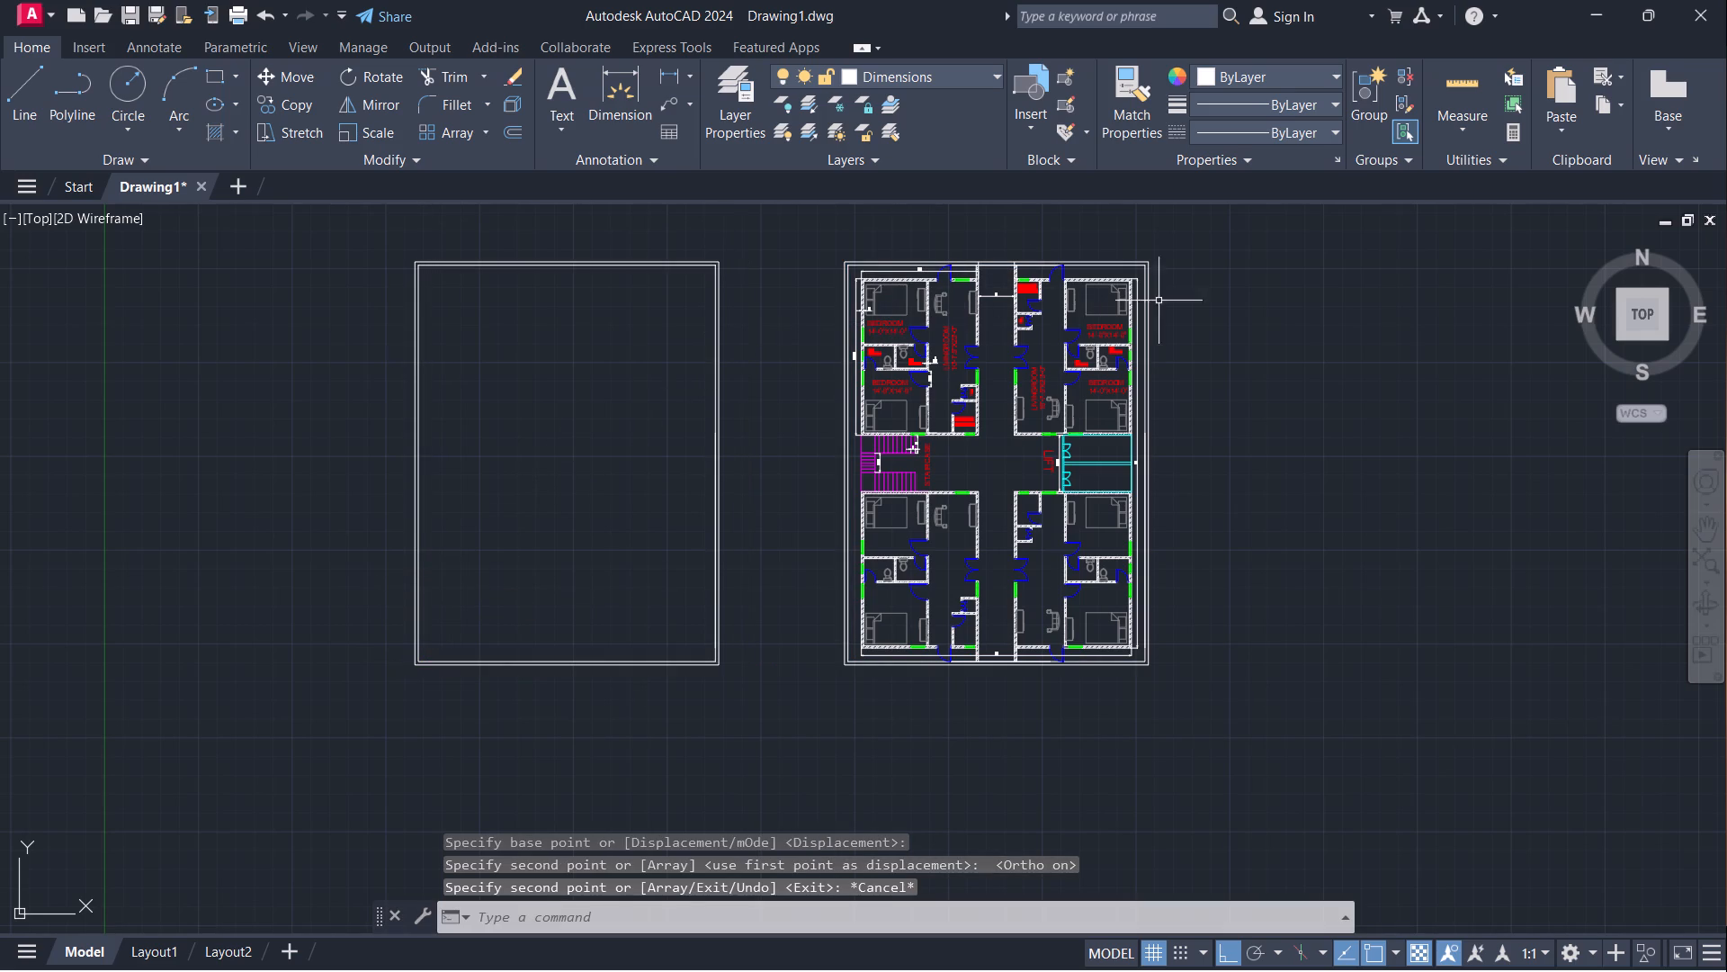
Copy all red room labels of the two upper apartments straight down onto the lower apartments, matching outer wall corner to outer wall corner.
{"action": "scroll", "coordinate": [1173, 336], "scroll_direction": "up", "scroll_amount": 2}
{"action": "scroll", "coordinate": [1100, 335], "scroll_direction": "up", "scroll_amount": 1}
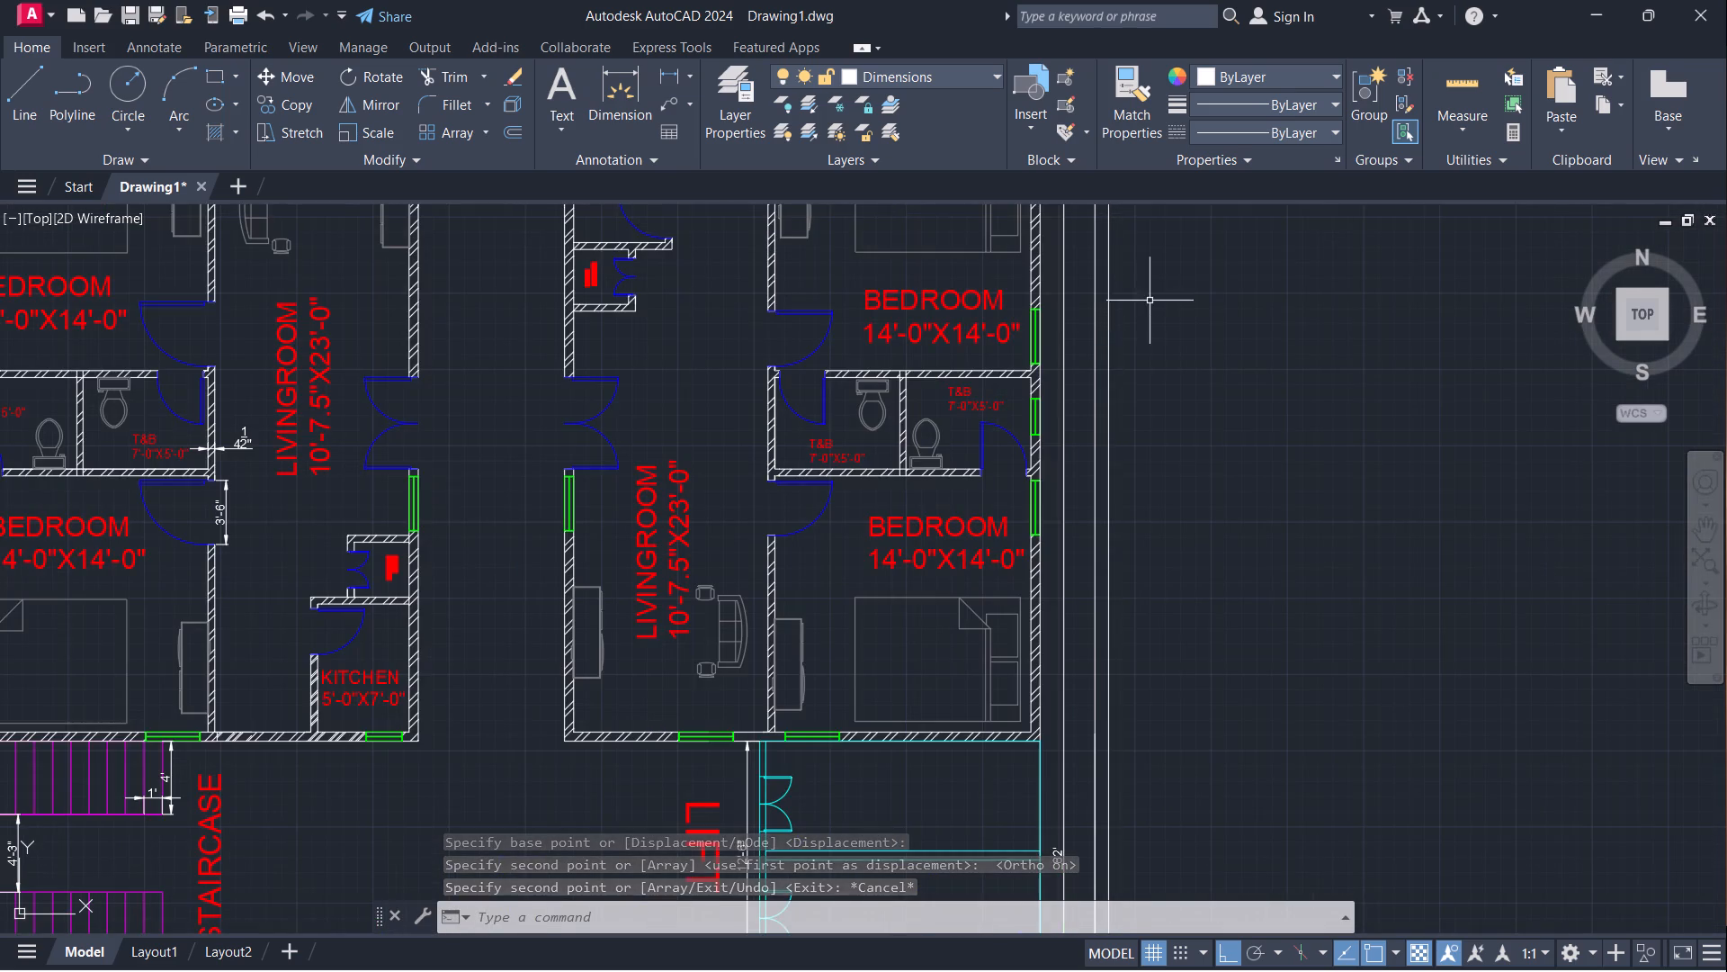
{"action": "scroll", "coordinate": [1166, 290], "scroll_direction": "down", "scroll_amount": 2}
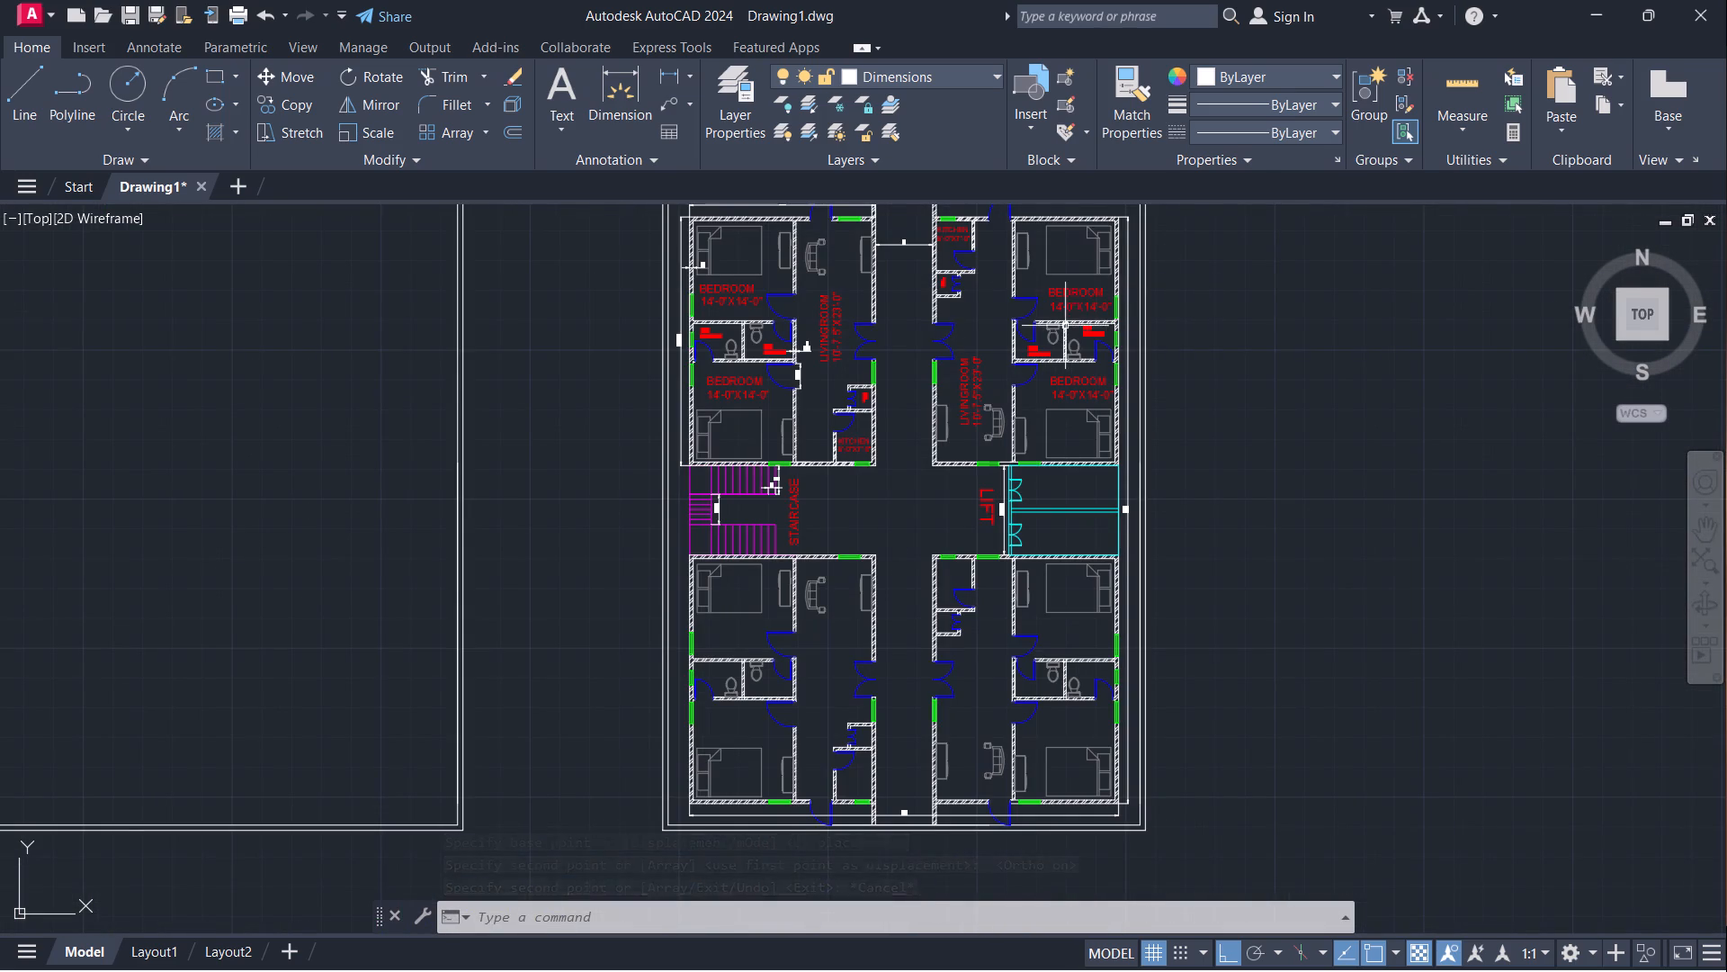
{"action": "left_click", "coordinate": [708, 286]}
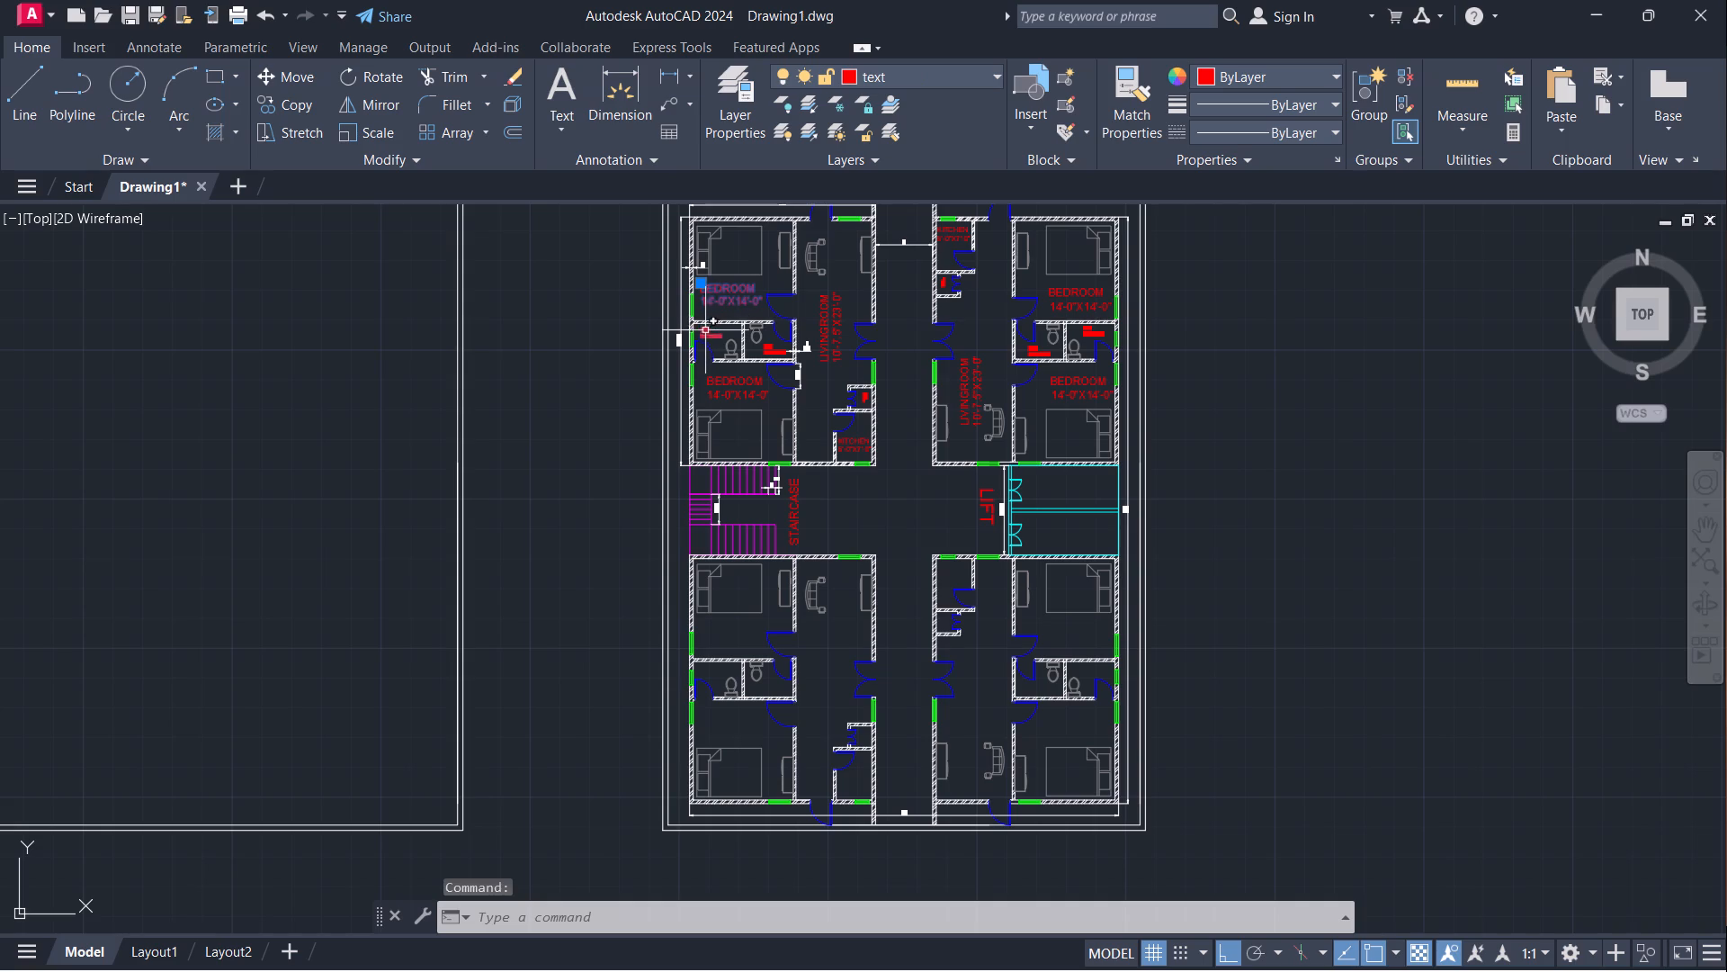
{"action": "left_click", "coordinate": [709, 335]}
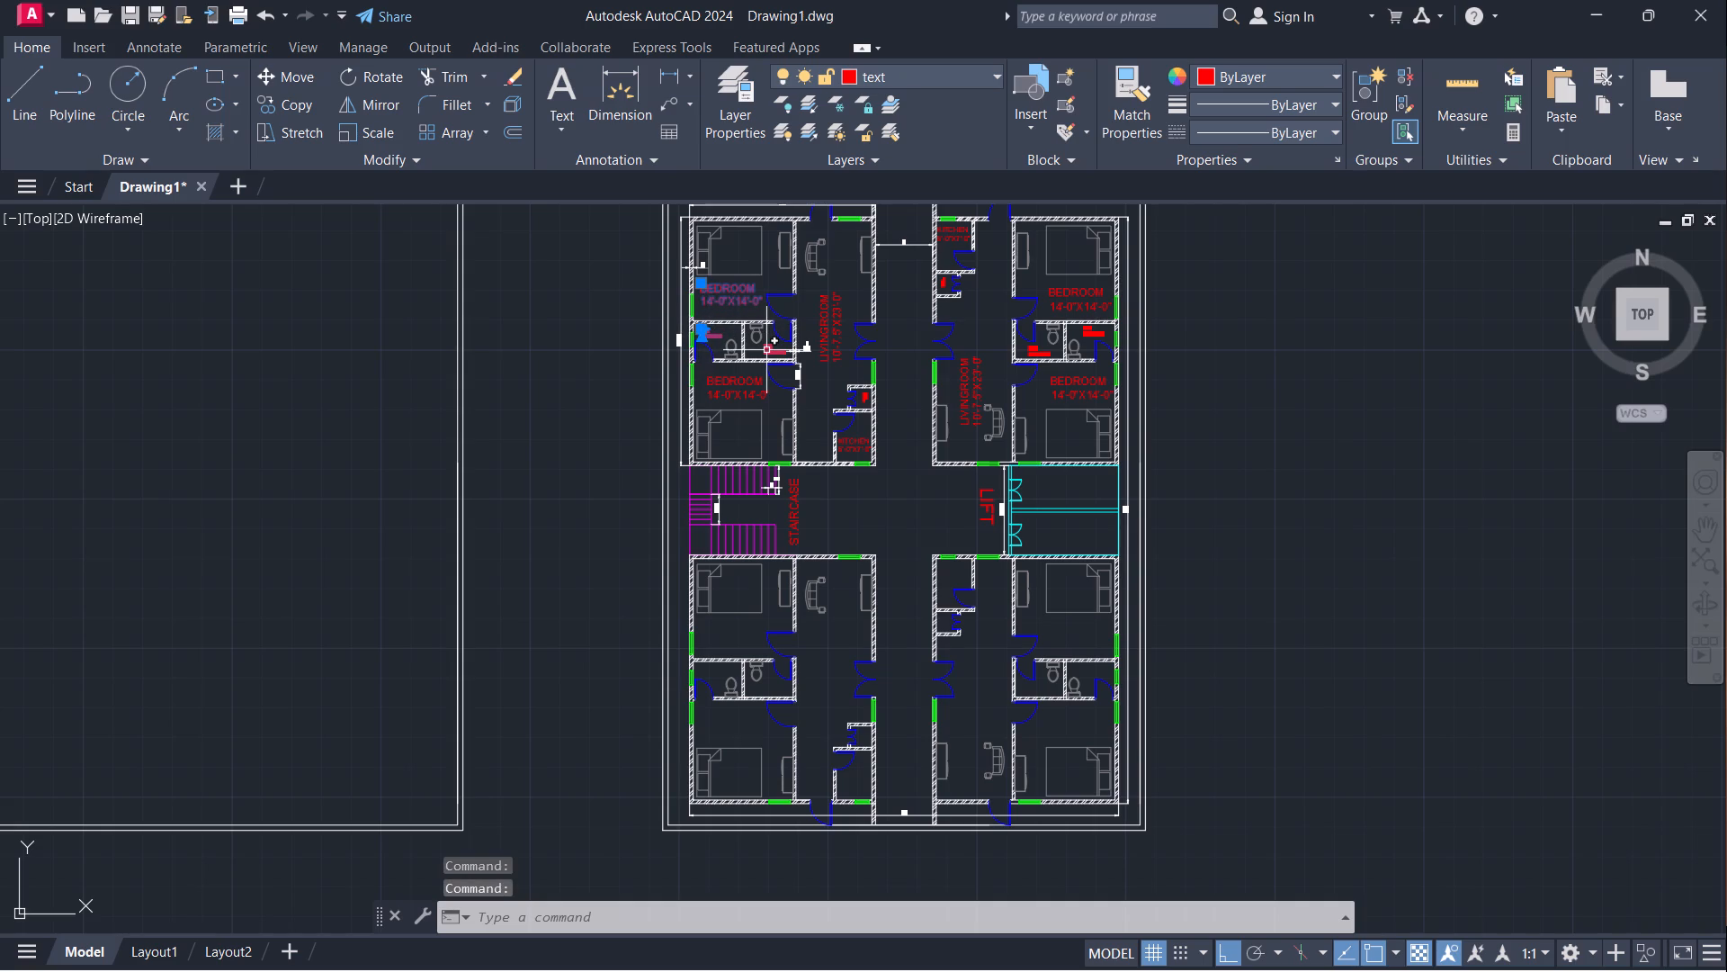
{"action": "left_click", "coordinate": [767, 350]}
{"action": "left_click", "coordinate": [735, 382]}
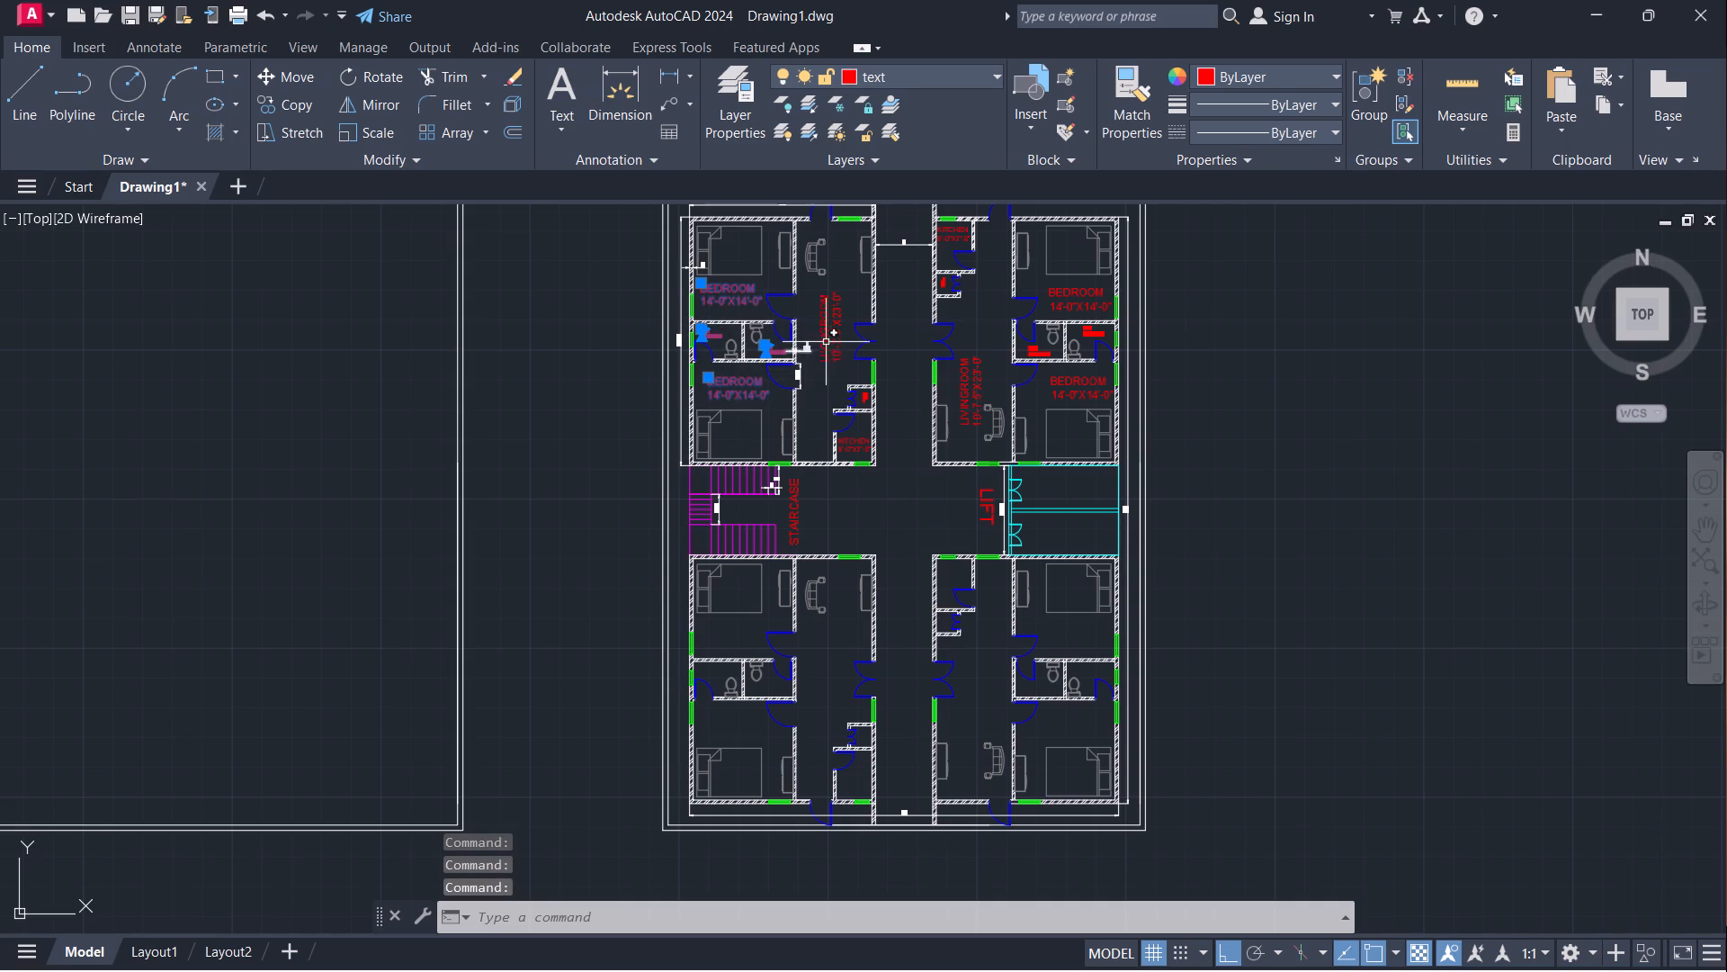
{"action": "left_click", "coordinate": [821, 346]}
{"action": "left_click", "coordinate": [866, 394]}
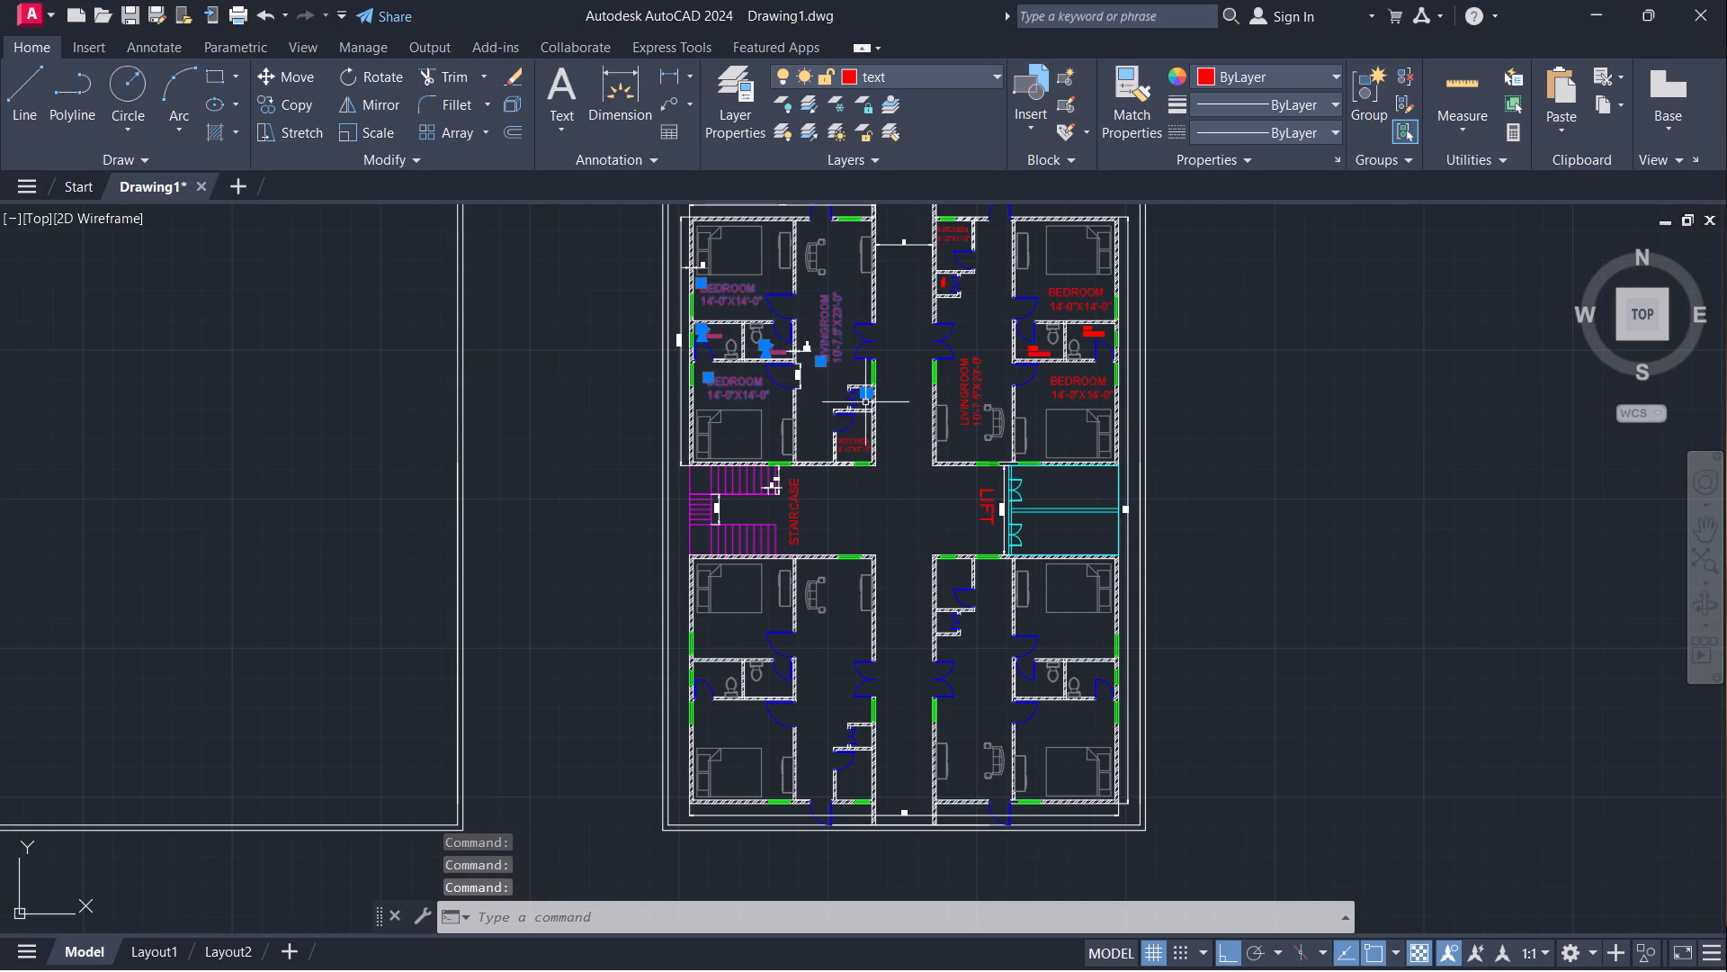
{"action": "left_click", "coordinate": [855, 438]}
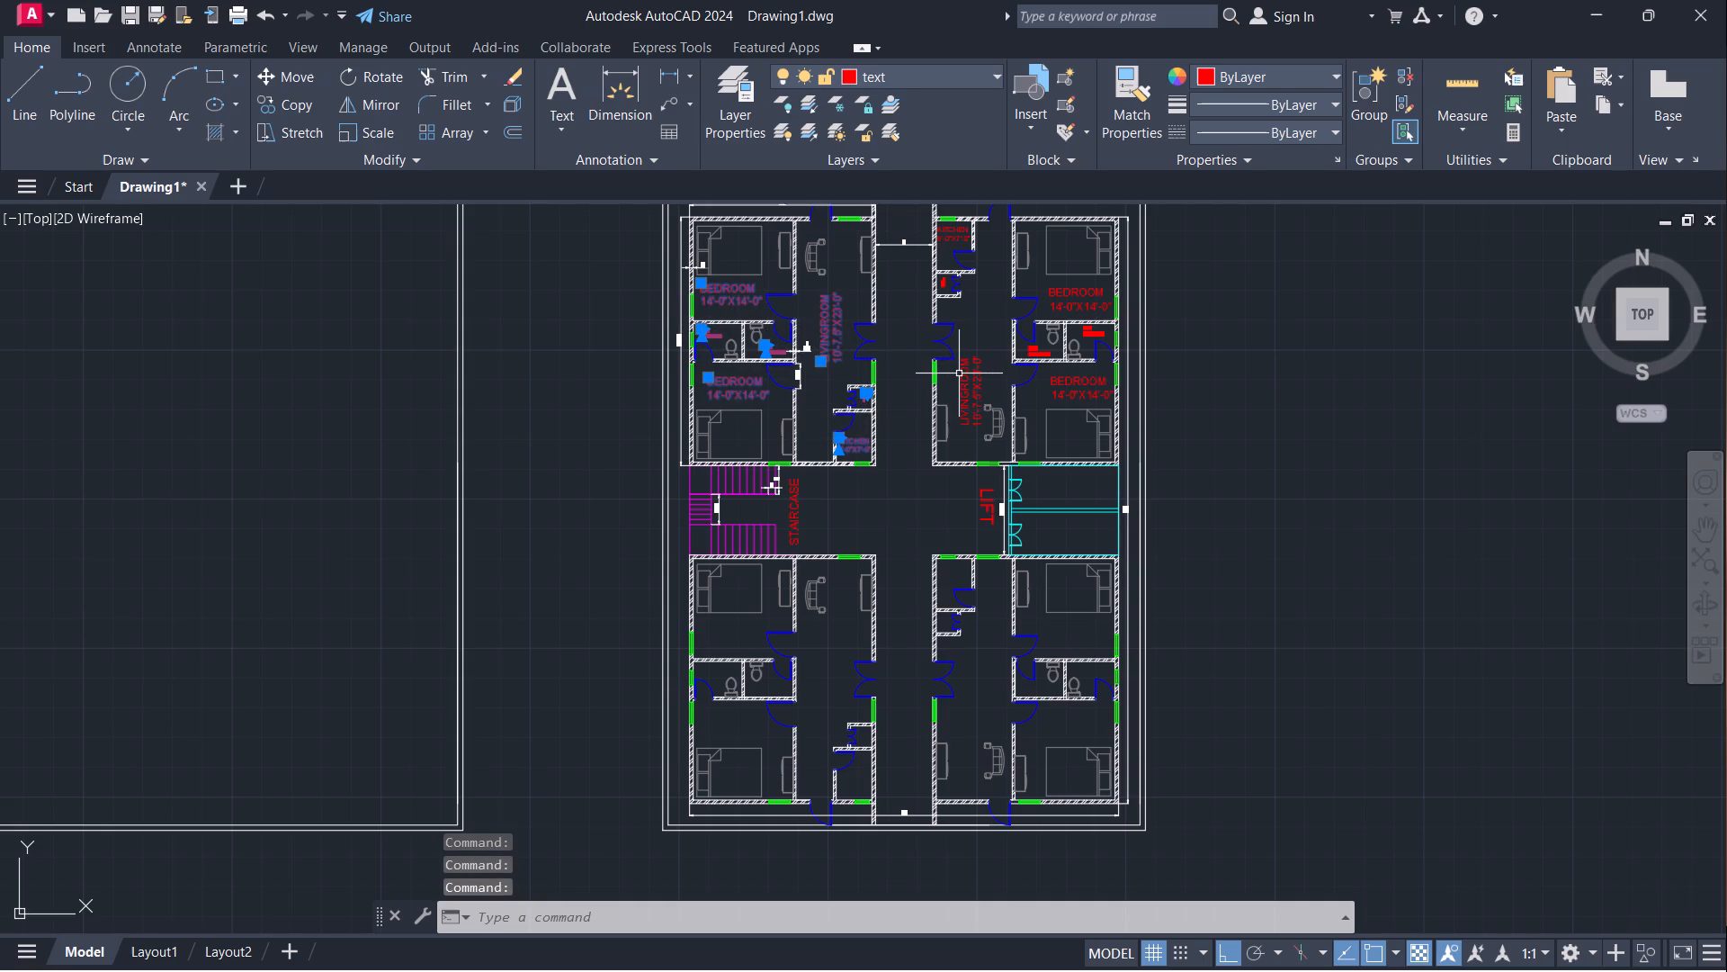
{"action": "left_click", "coordinate": [958, 375]}
{"action": "left_click", "coordinate": [941, 286]}
{"action": "left_click", "coordinate": [953, 232]}
{"action": "left_click", "coordinate": [1054, 296]}
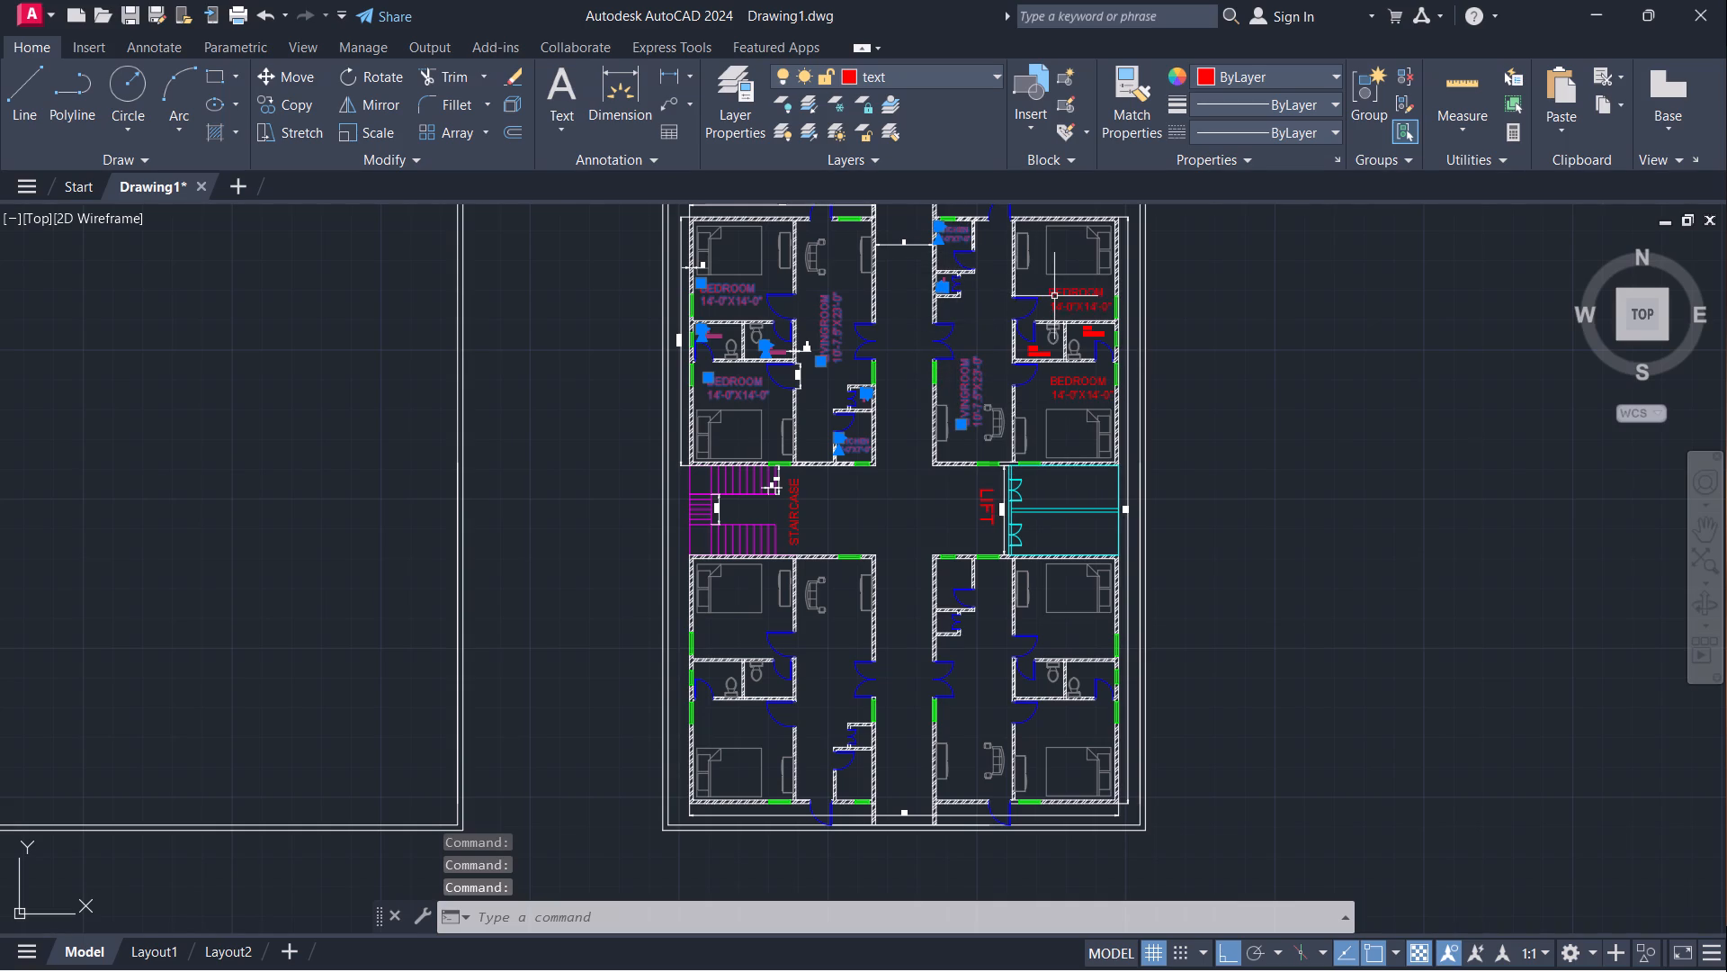
{"action": "left_click", "coordinate": [1034, 351]}
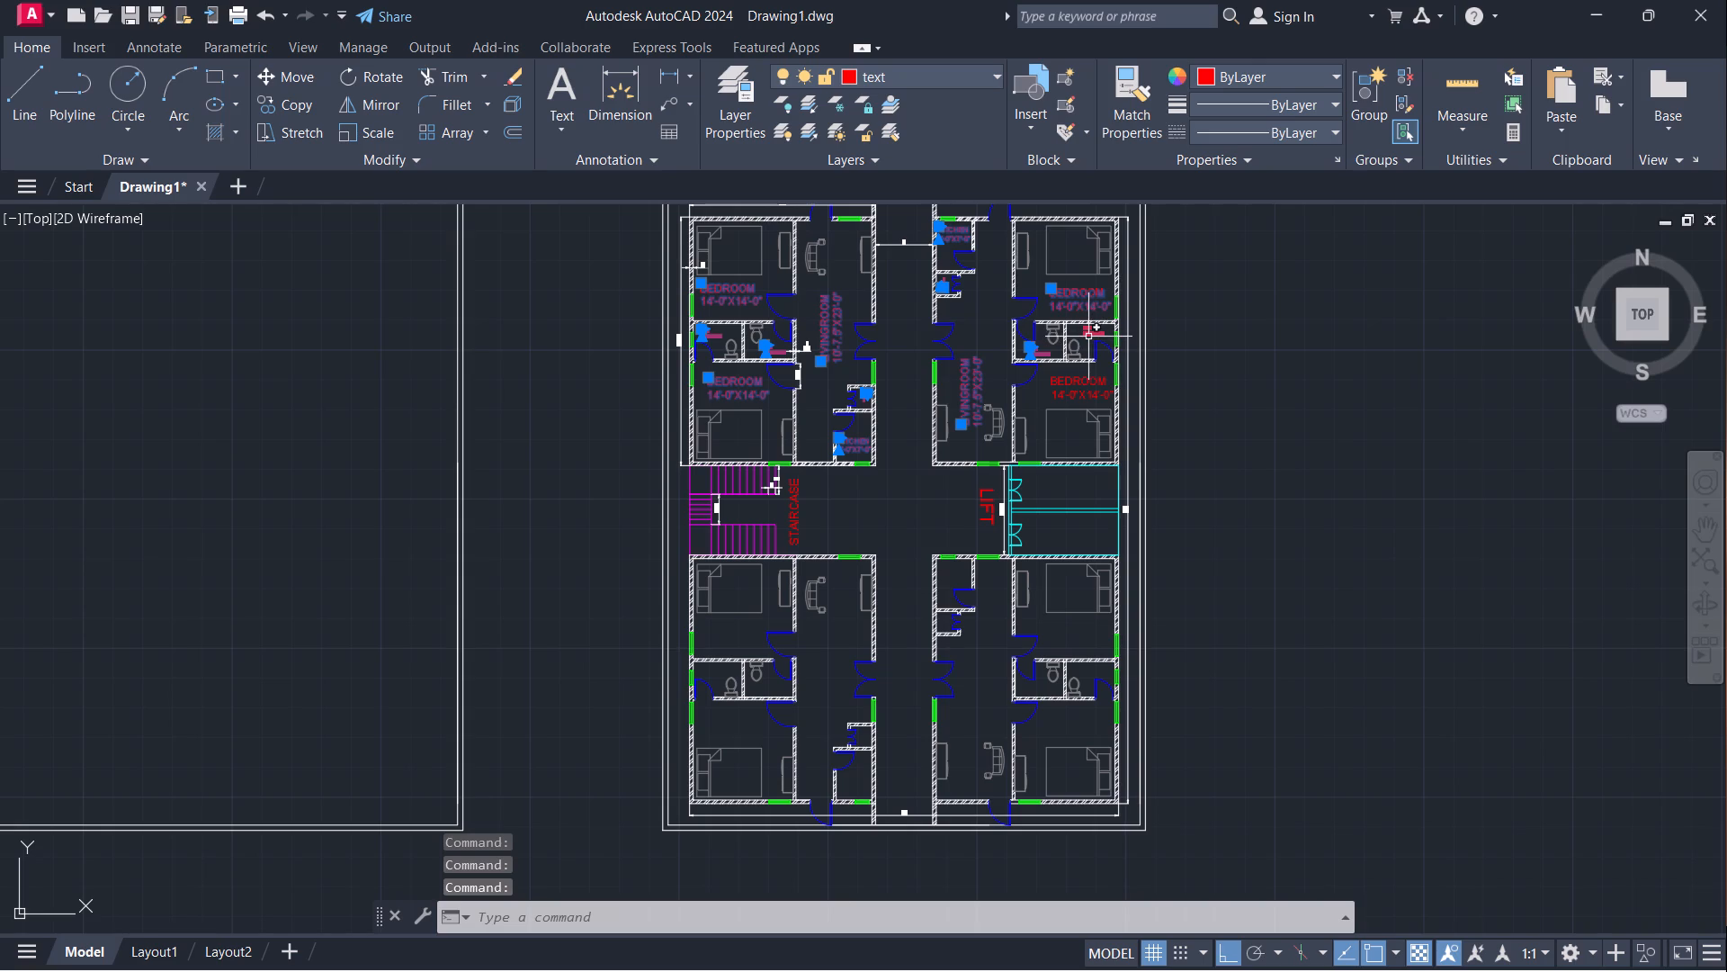
{"action": "left_click", "coordinate": [1088, 337]}
{"action": "left_click", "coordinate": [1057, 386]}
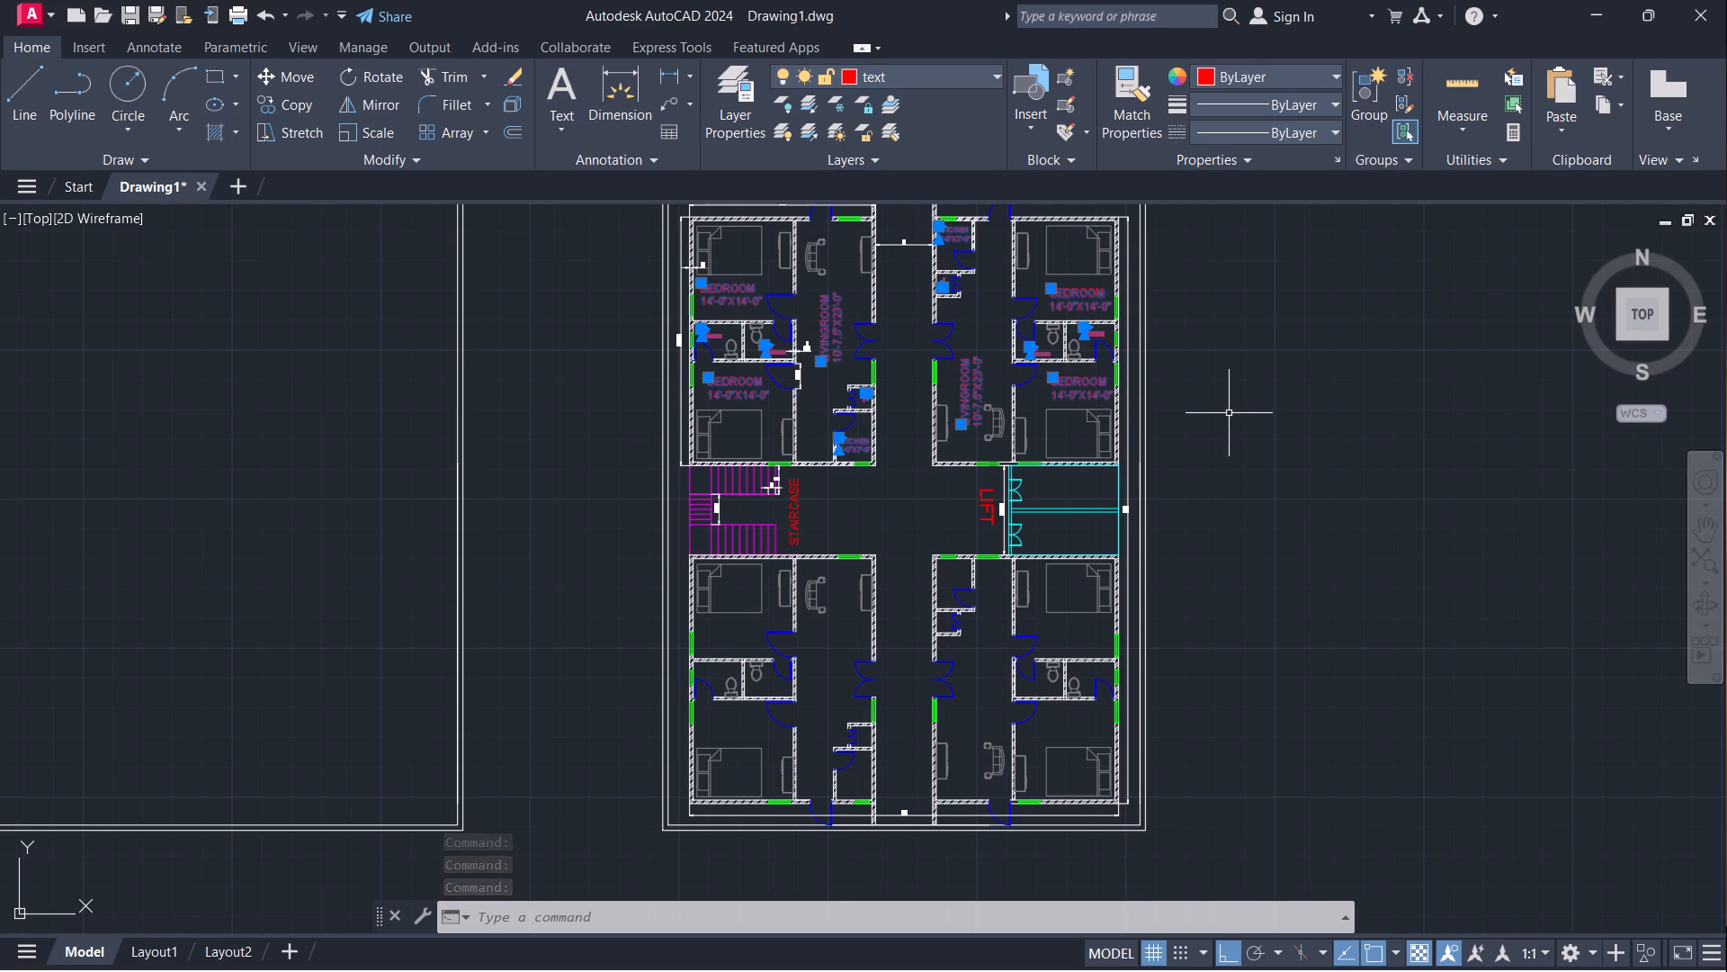
{"action": "key", "text": "c"}
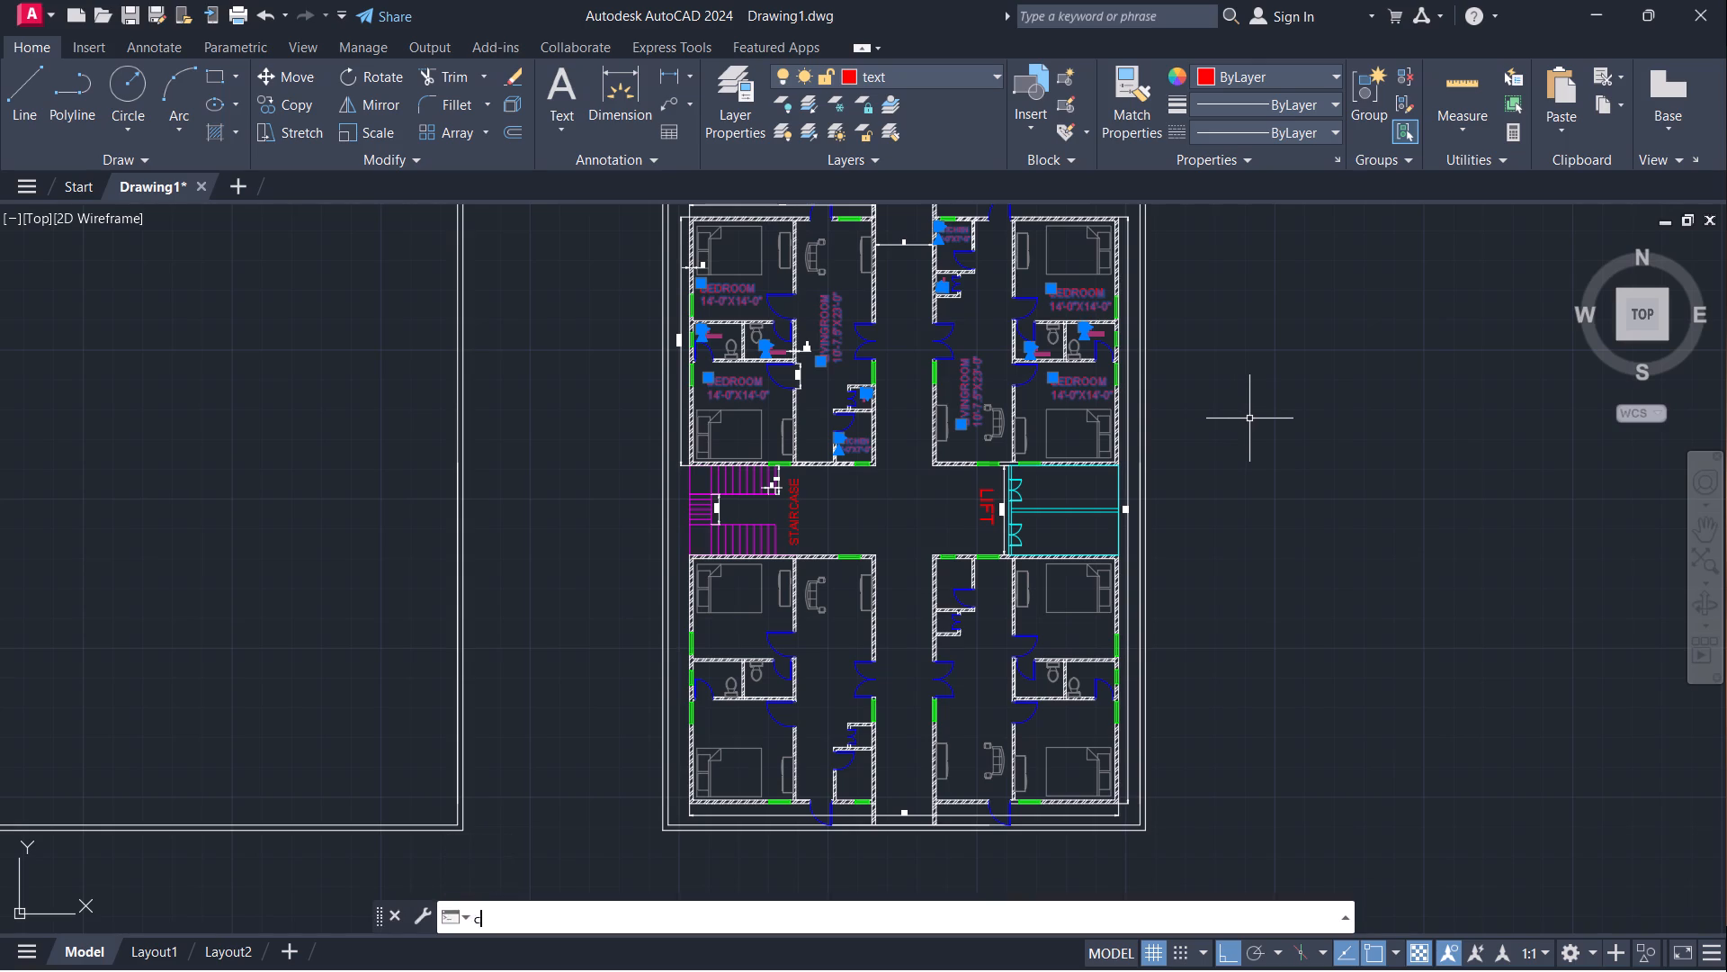
{"action": "key", "text": "o"}
{"action": "key", "text": "Return"}
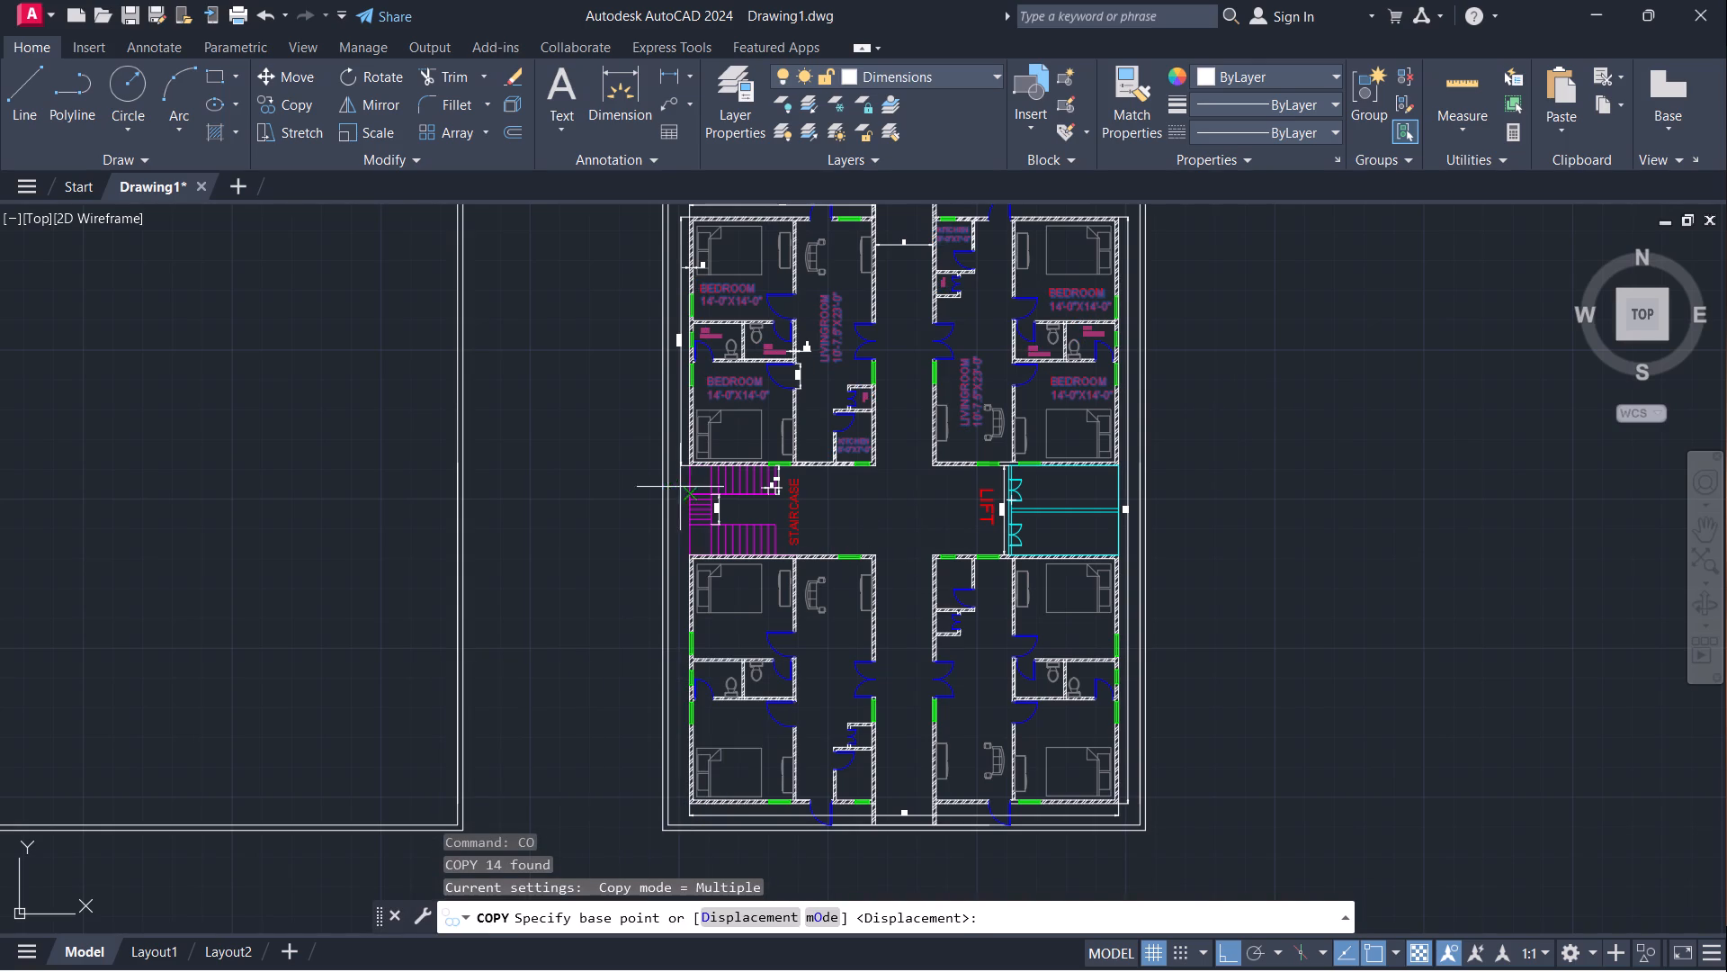
{"action": "scroll", "coordinate": [685, 464], "scroll_direction": "up", "scroll_amount": 5}
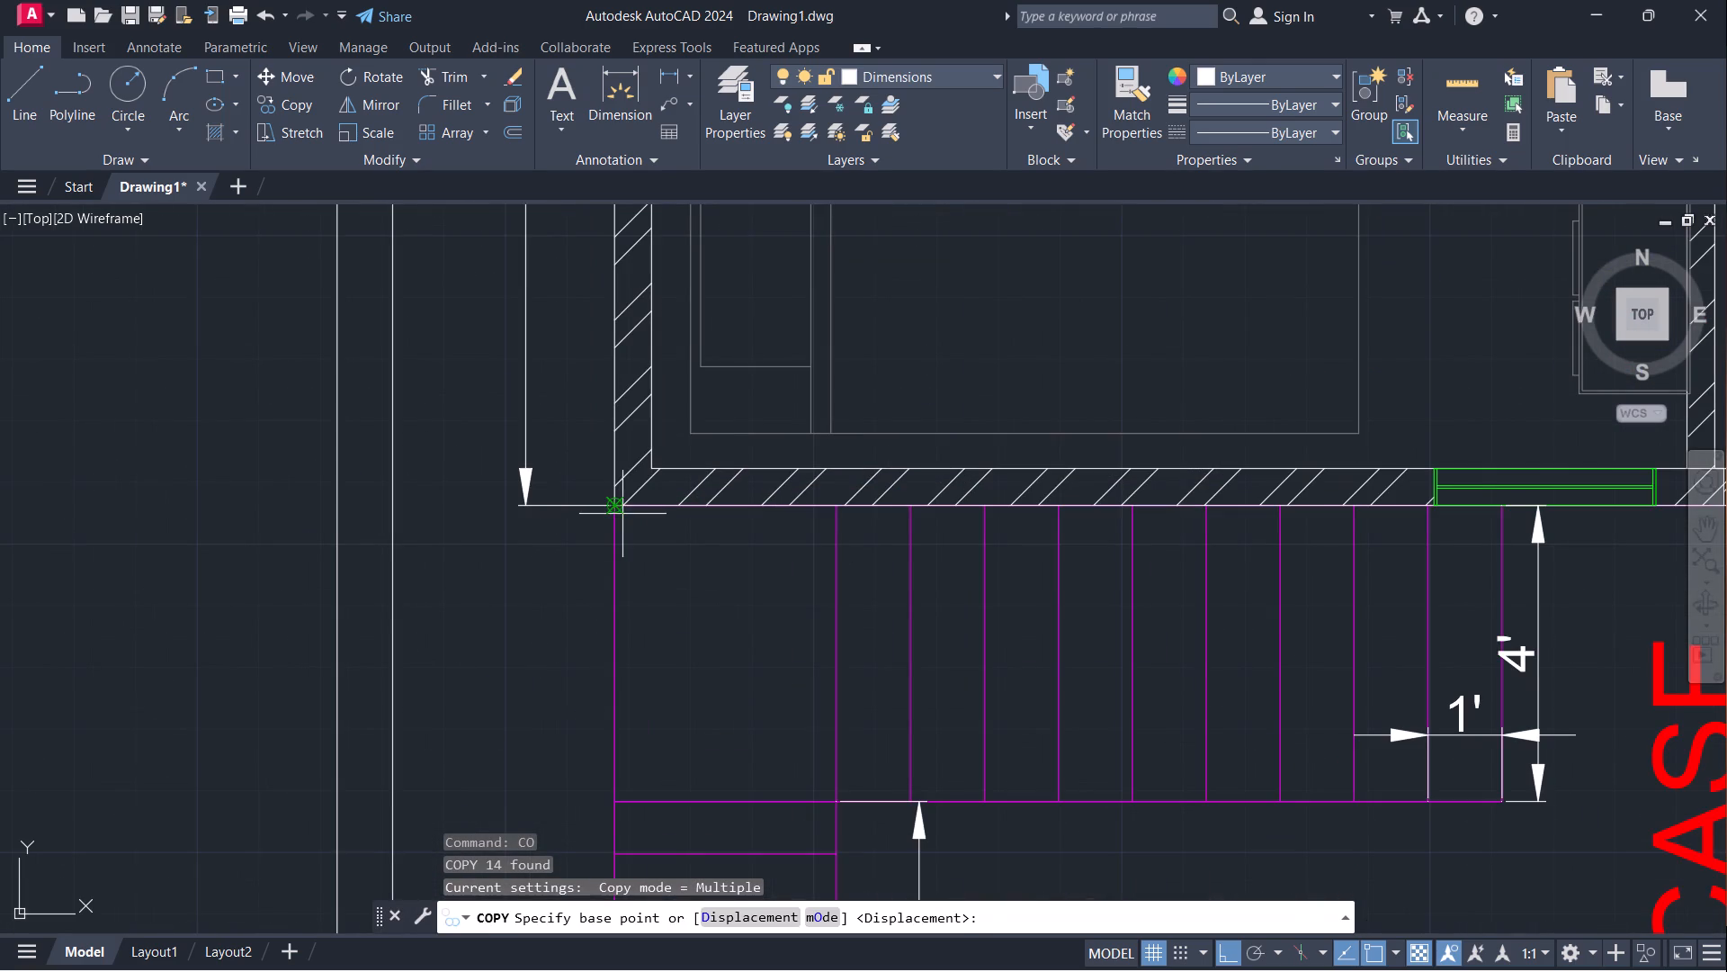
{"action": "left_click", "coordinate": [610, 505]}
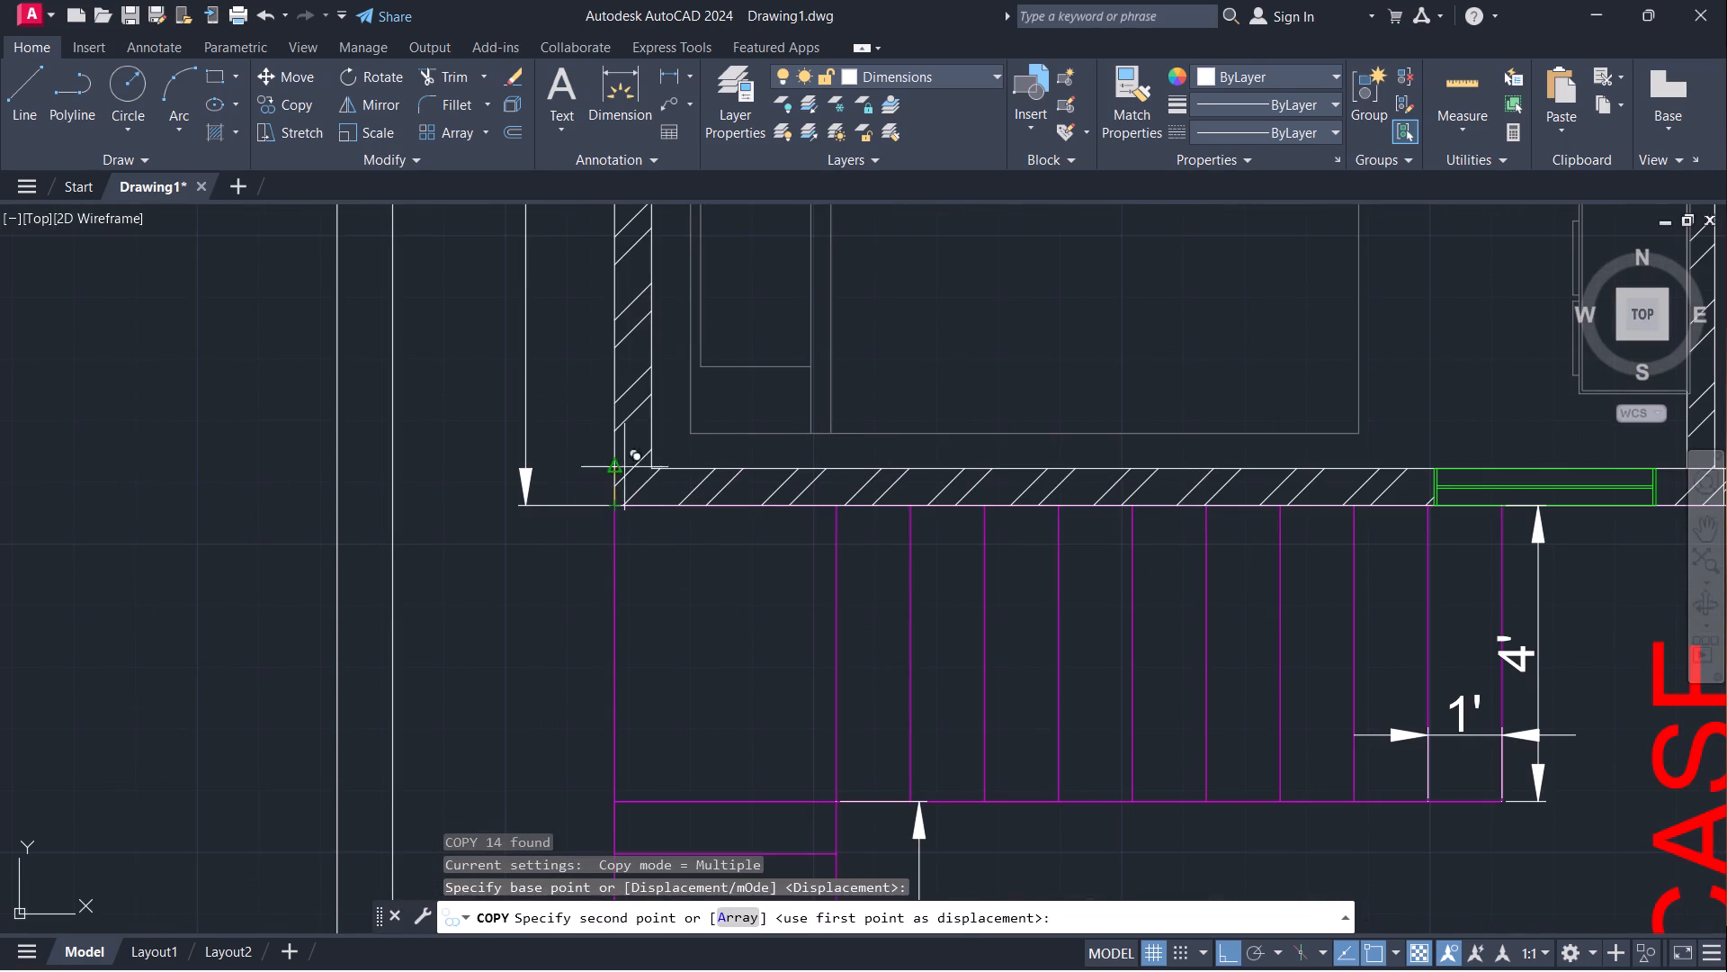
{"action": "scroll", "coordinate": [631, 452], "scroll_direction": "down", "scroll_amount": 6}
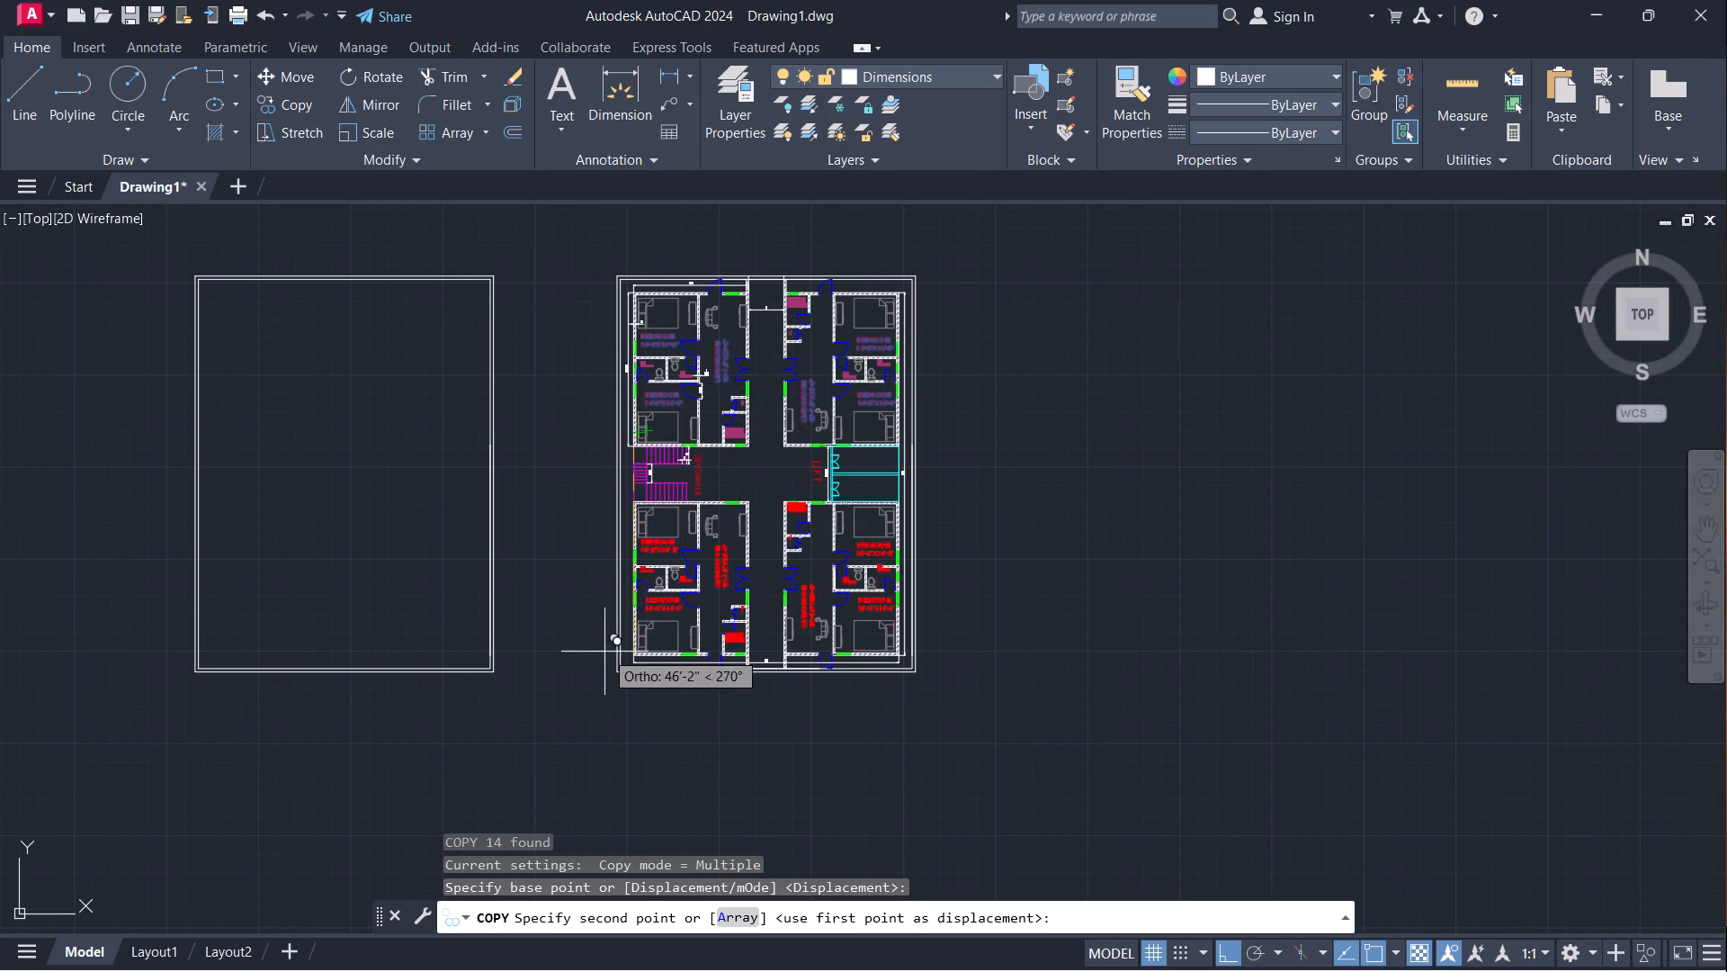
{"action": "scroll", "coordinate": [611, 675], "scroll_direction": "up", "scroll_amount": 3}
{"action": "scroll", "coordinate": [673, 621], "scroll_direction": "up", "scroll_amount": 3}
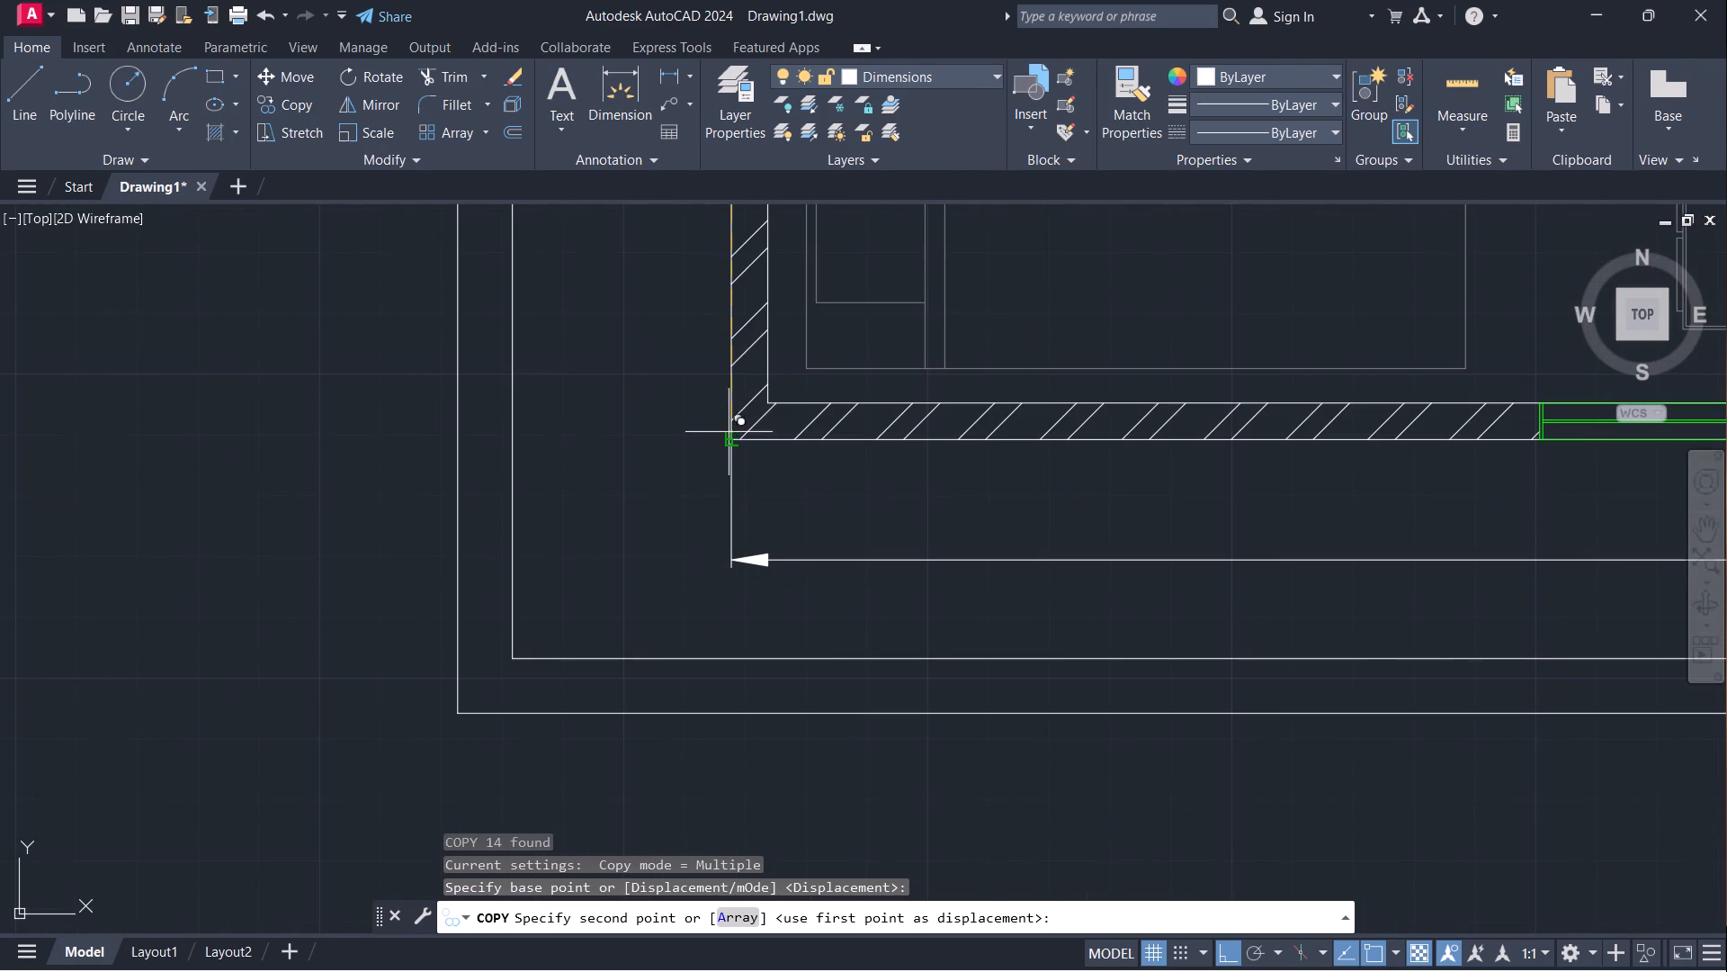
{"action": "left_click", "coordinate": [729, 436]}
{"action": "scroll", "coordinate": [696, 469], "scroll_direction": "down", "scroll_amount": 3}
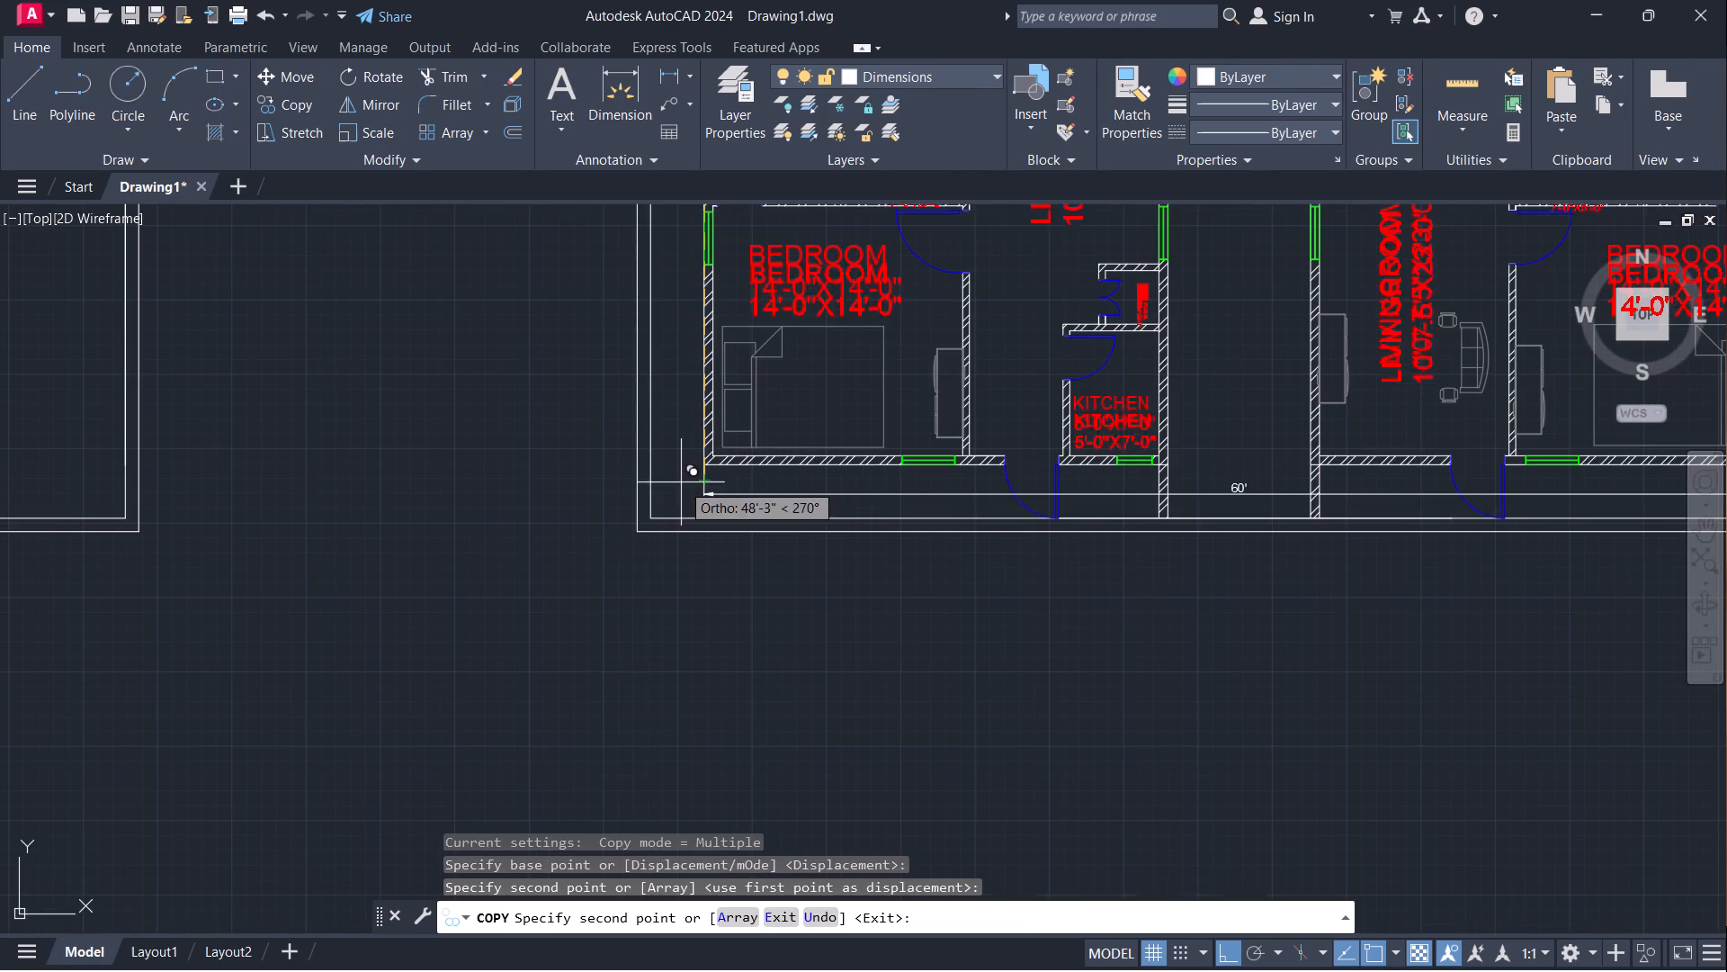
{"action": "key", "text": "Escape"}
Copy all staircase and lift lines from the plan into the empty boundary copy, using the outer boundaries' lower-right corners as reference points.
{"action": "scroll", "coordinate": [589, 580], "scroll_direction": "down", "scroll_amount": 1}
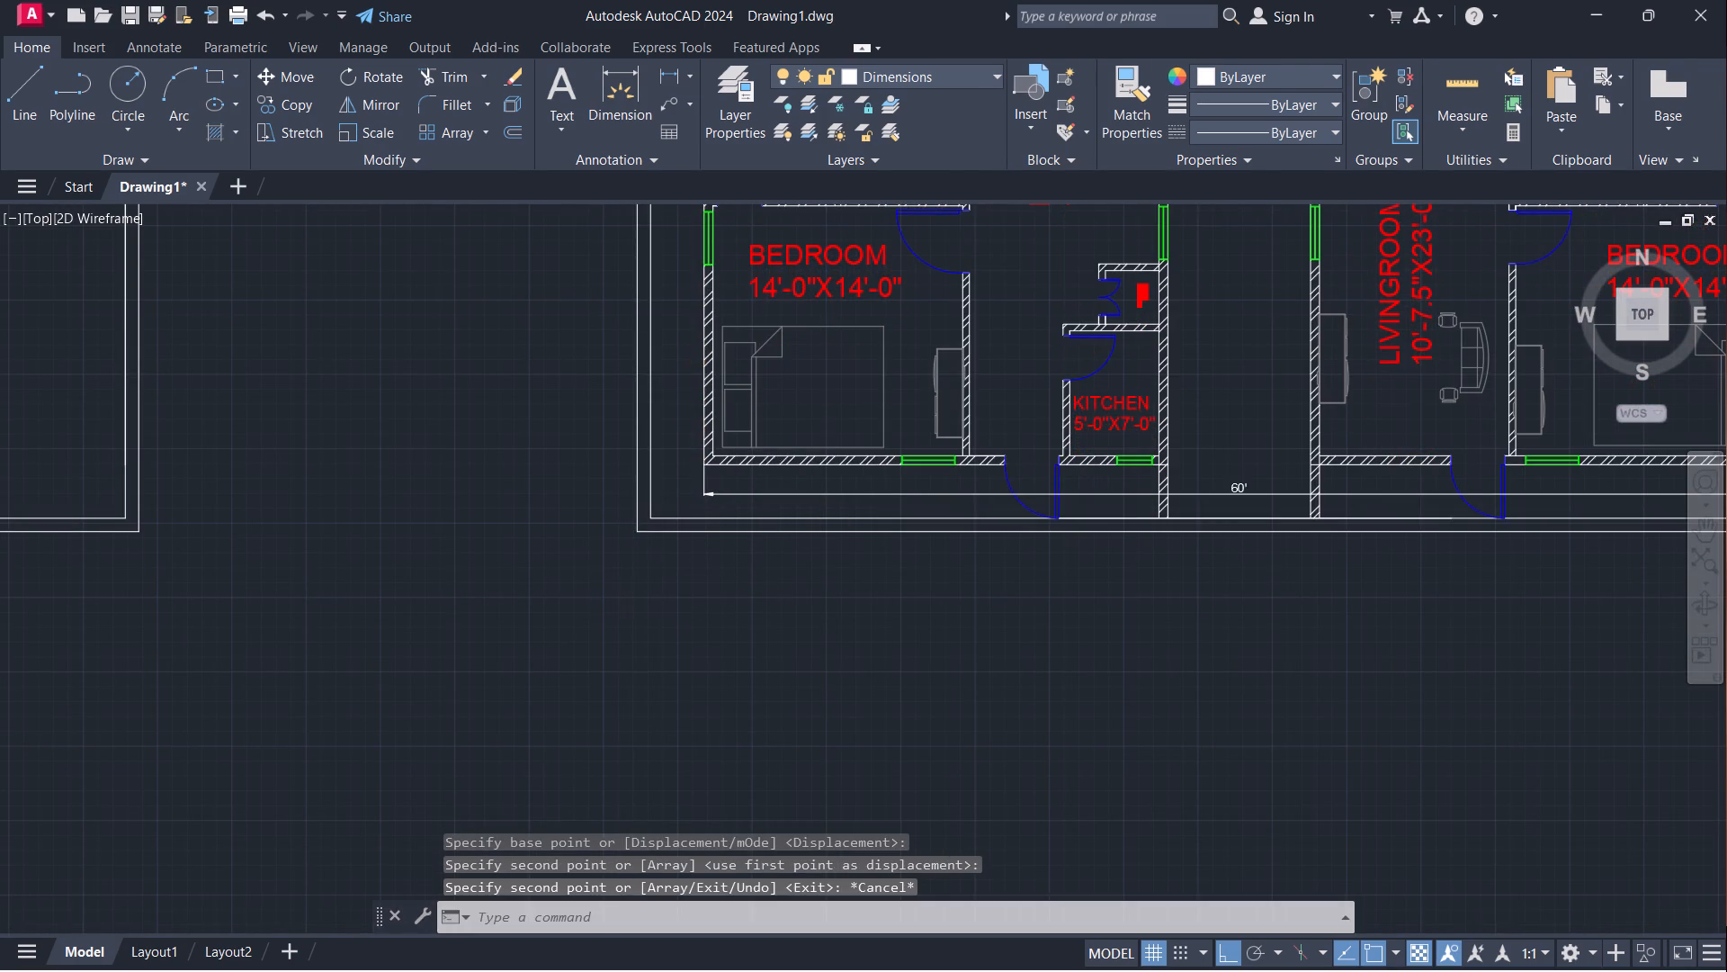
{"action": "scroll", "coordinate": [589, 580], "scroll_direction": "down", "scroll_amount": 2}
{"action": "middle_click_drag", "start_coordinate": [528, 619], "coordinate": [735, 659]}
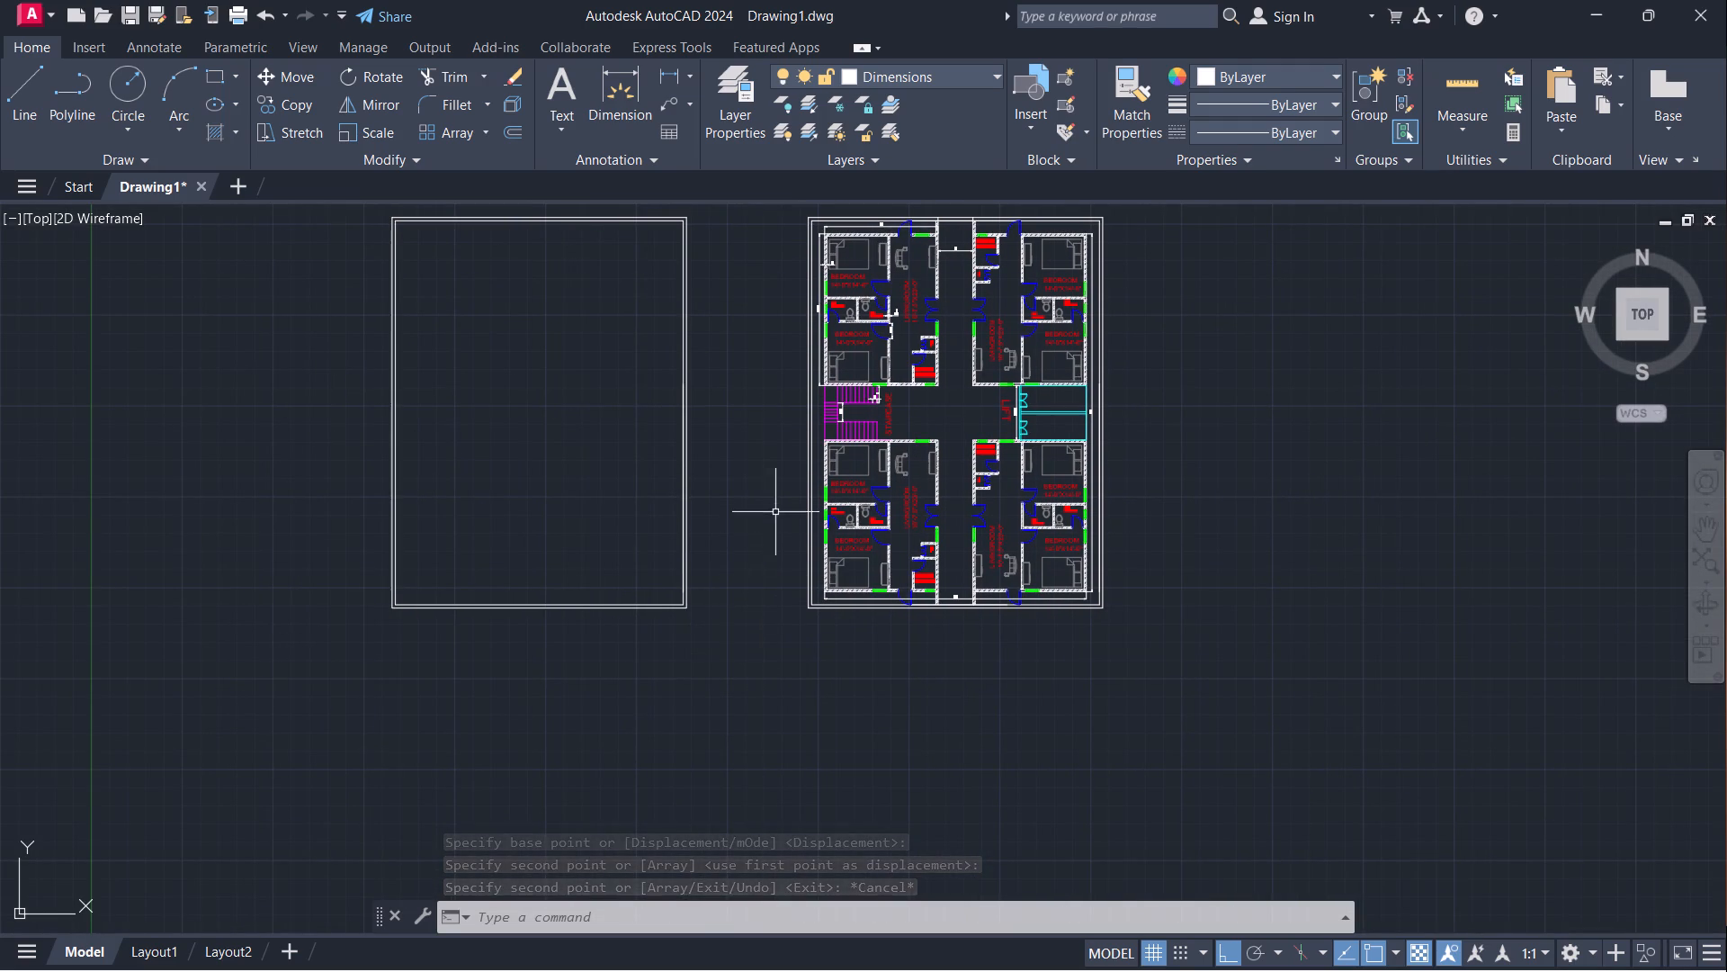
{"action": "scroll", "coordinate": [786, 383], "scroll_direction": "up", "scroll_amount": 1}
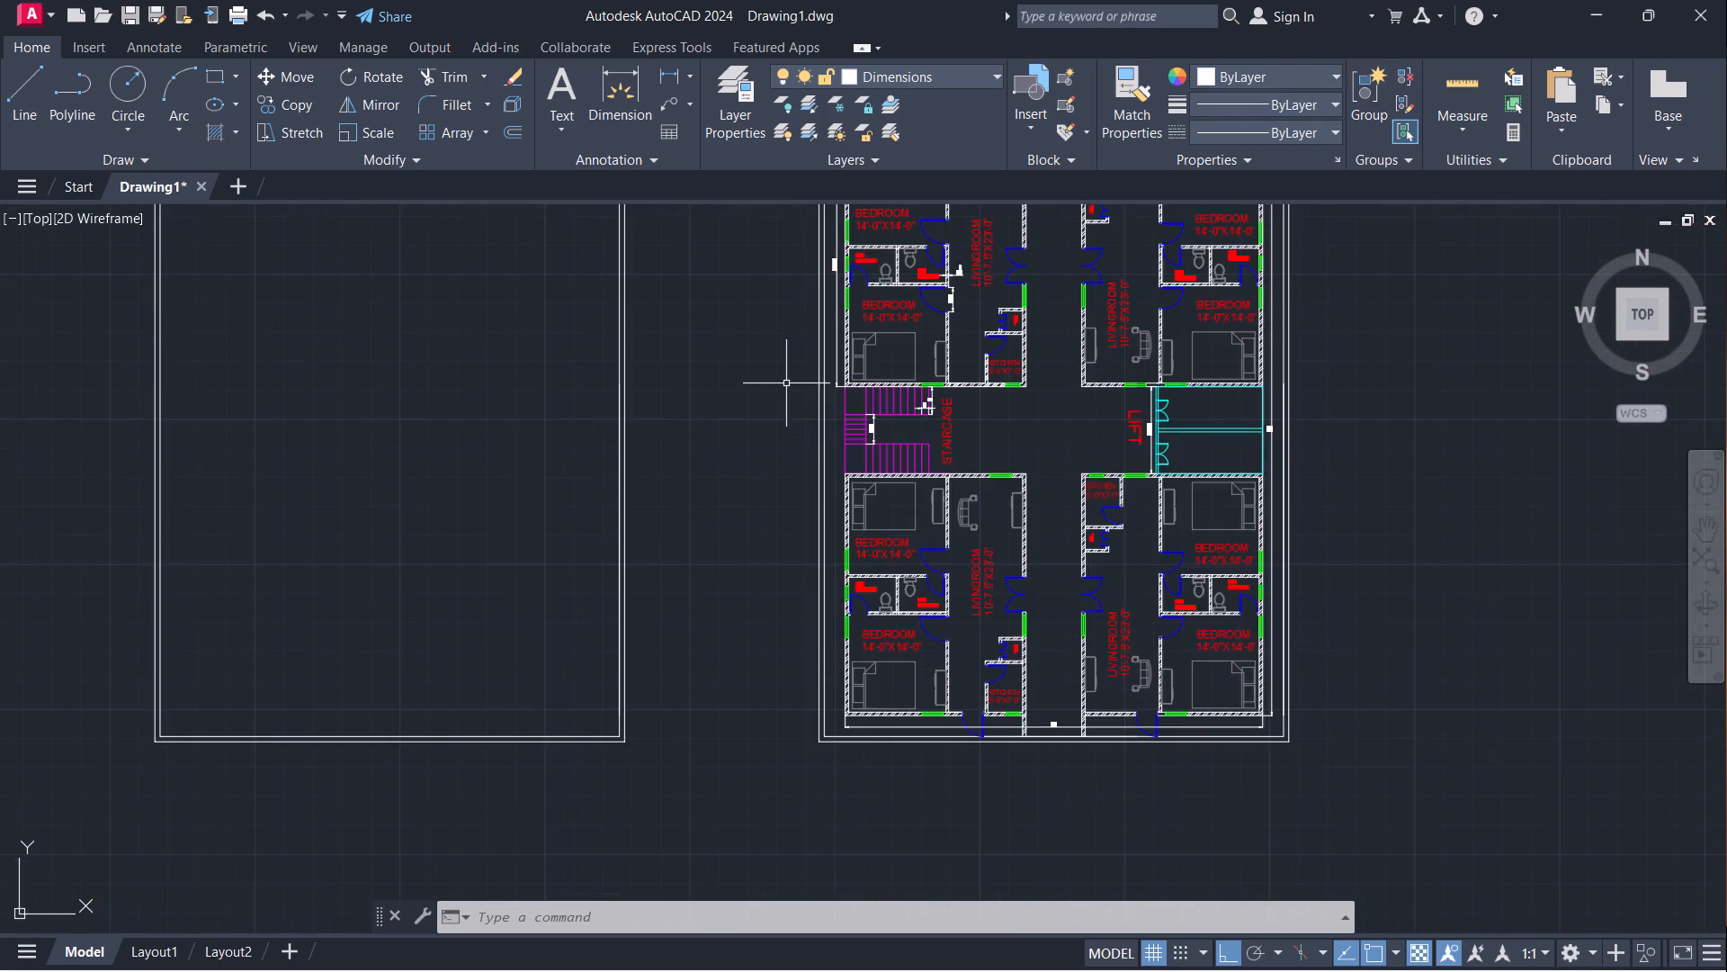
{"action": "scroll", "coordinate": [786, 383], "scroll_direction": "up", "scroll_amount": 1}
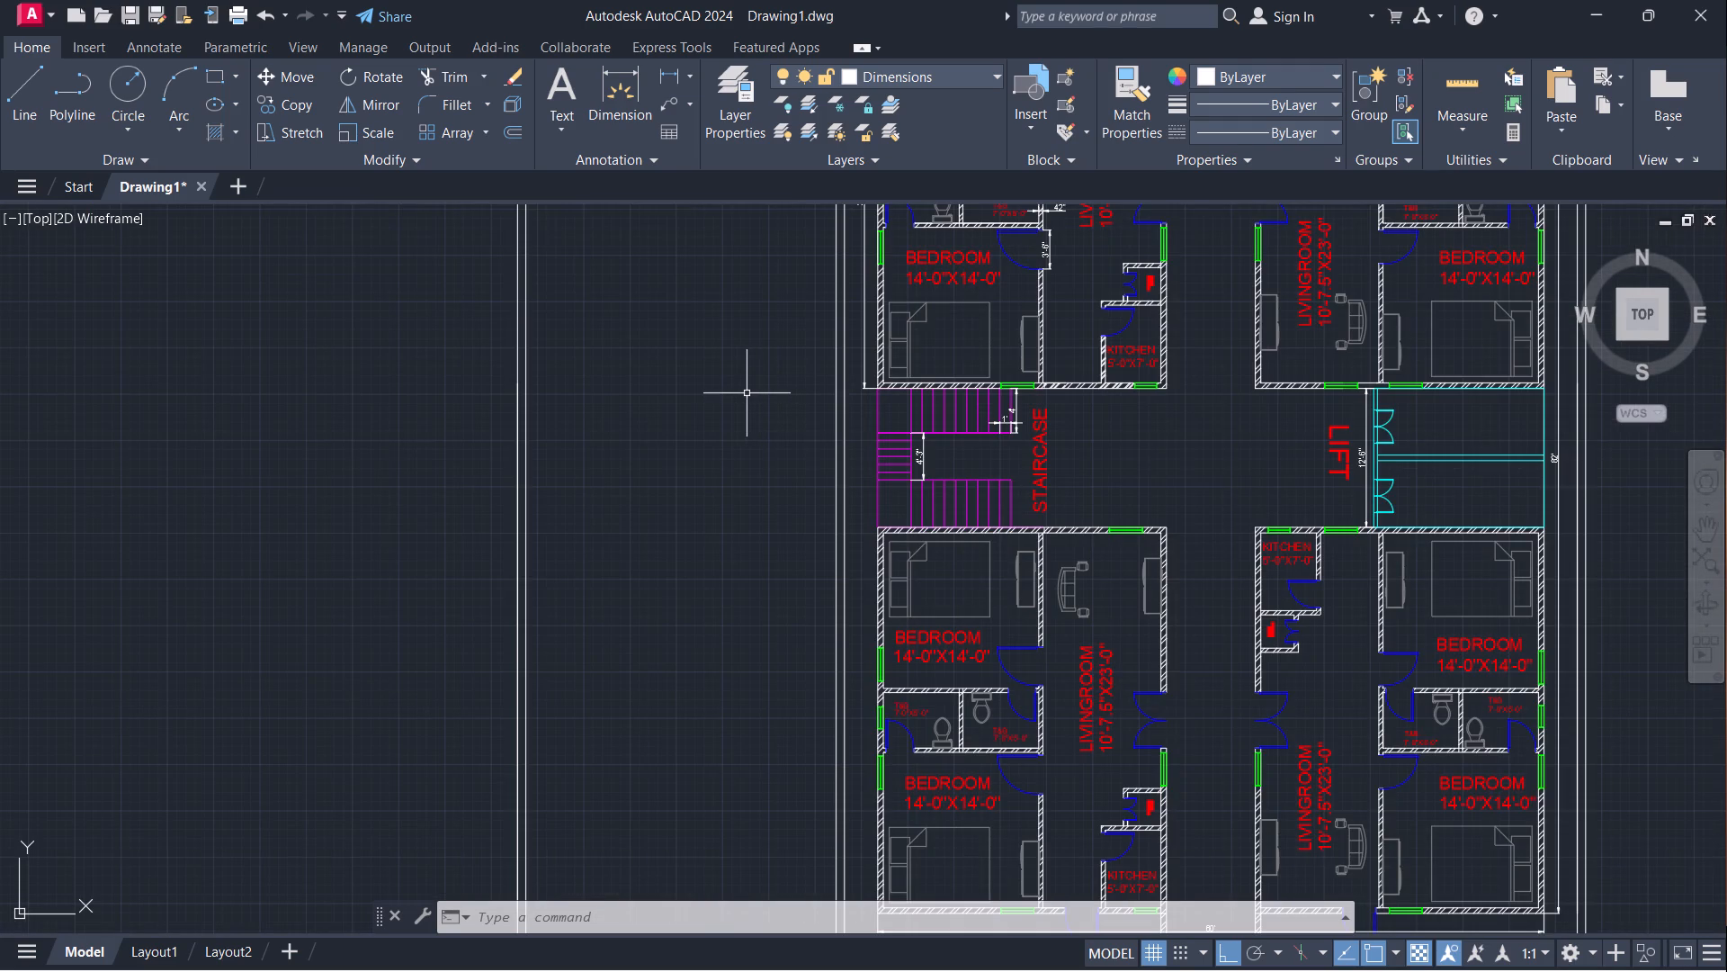
{"action": "middle_click_drag", "start_coordinate": [744, 393], "coordinate": [931, 362]}
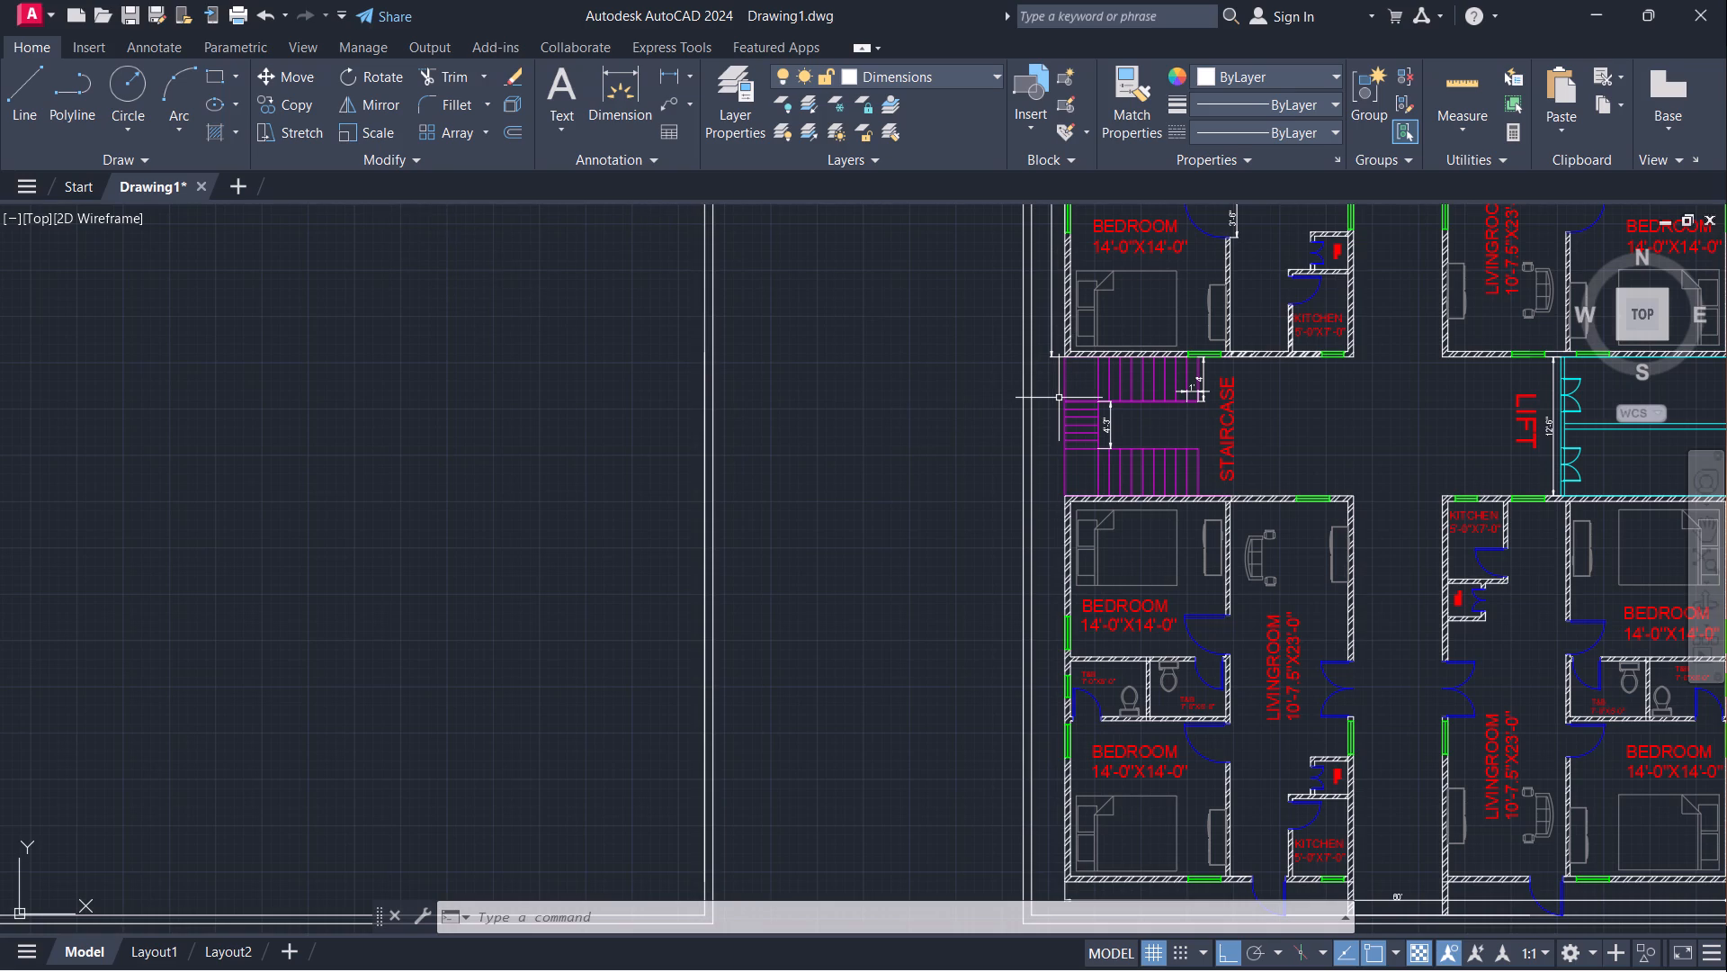
{"action": "left_click", "coordinate": [1108, 384]}
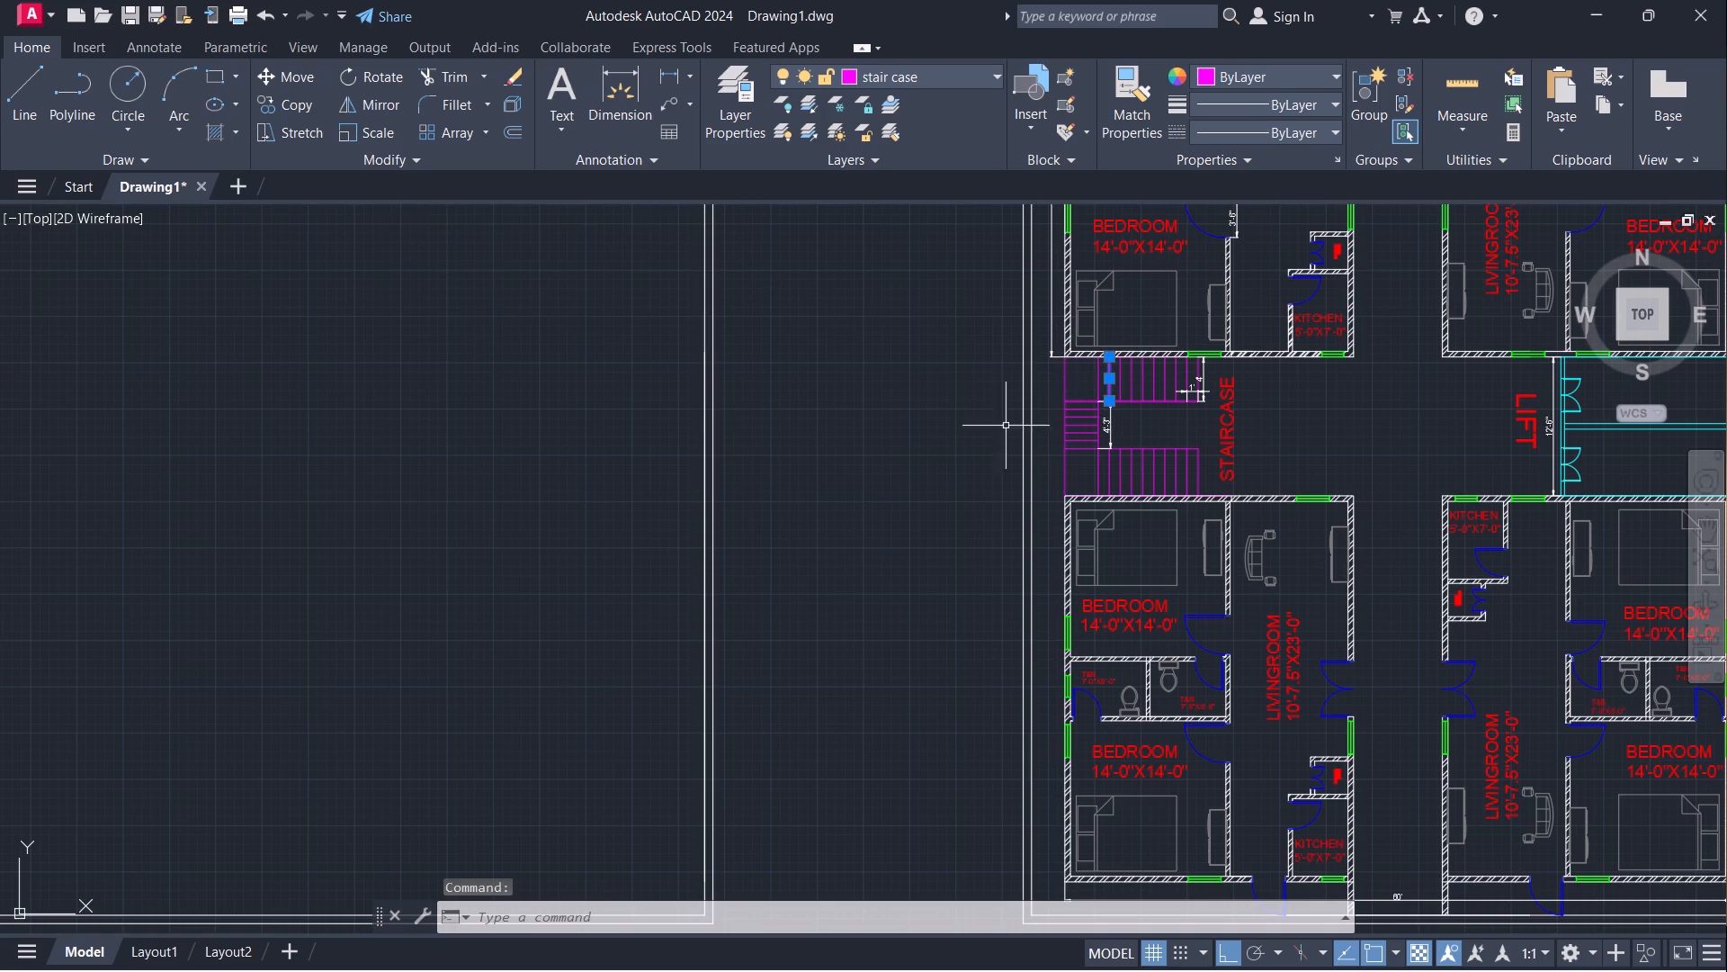
{"action": "right_click", "coordinate": [912, 416]}
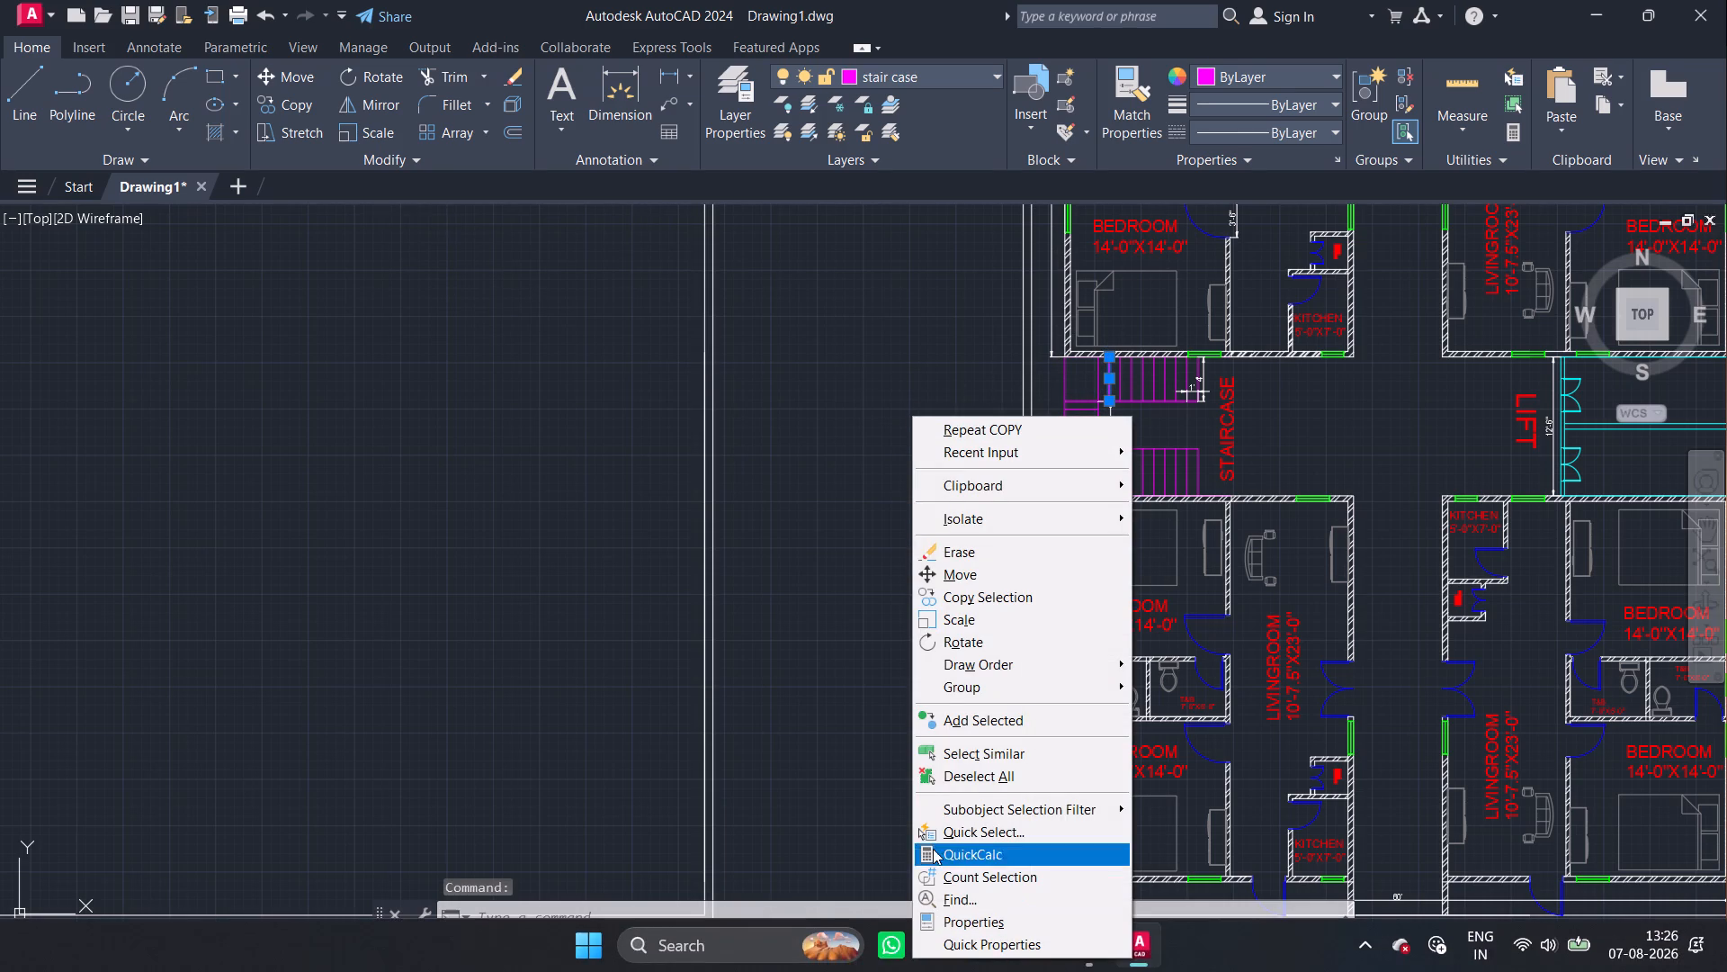
{"action": "left_click", "coordinate": [975, 757]}
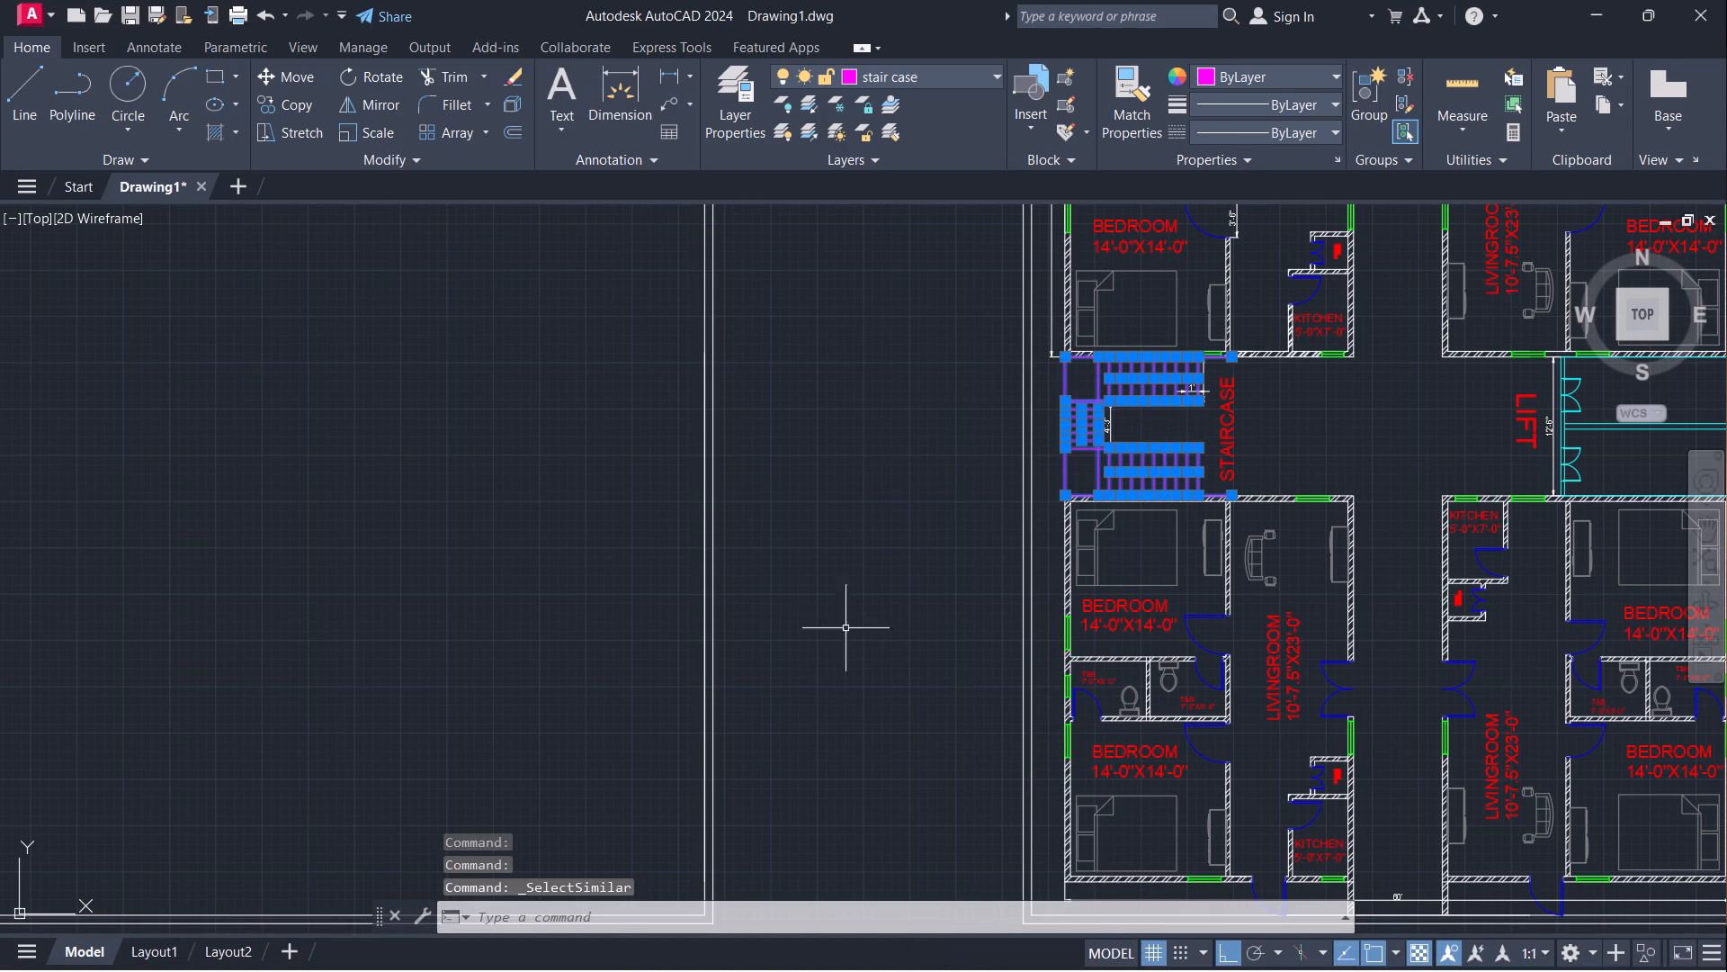
{"action": "scroll", "coordinate": [835, 580], "scroll_direction": "down", "scroll_amount": 1}
{"action": "left_click", "coordinate": [1364, 483]}
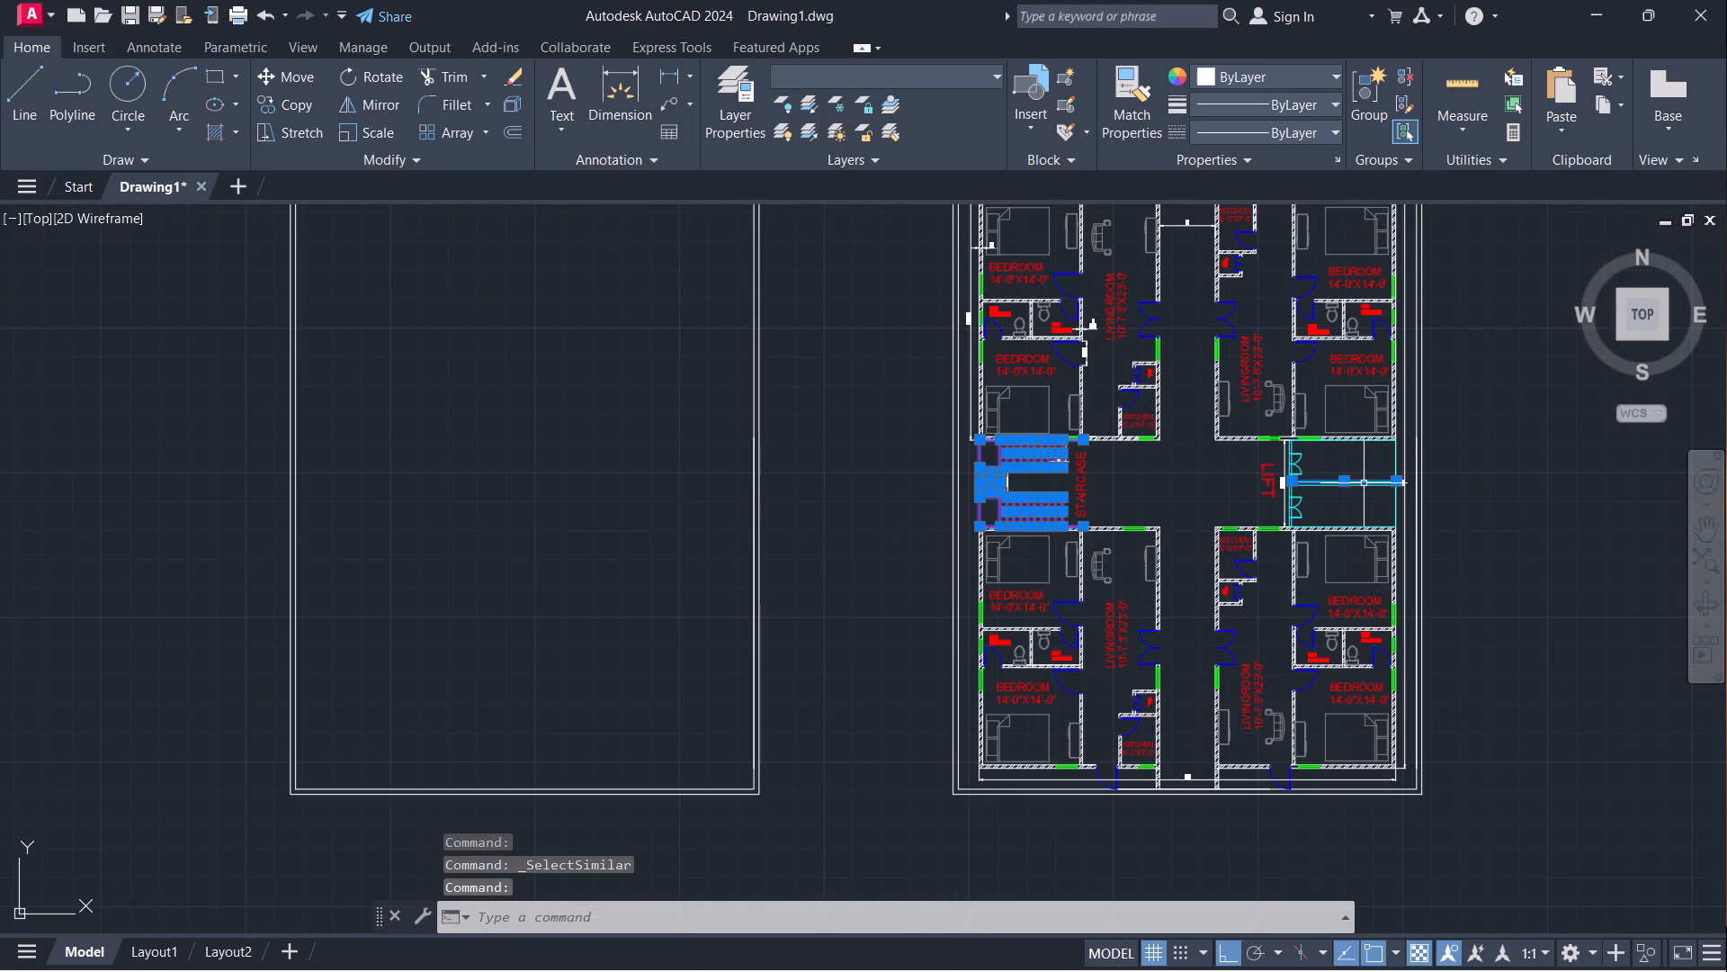
{"action": "right_click", "coordinate": [1350, 504]}
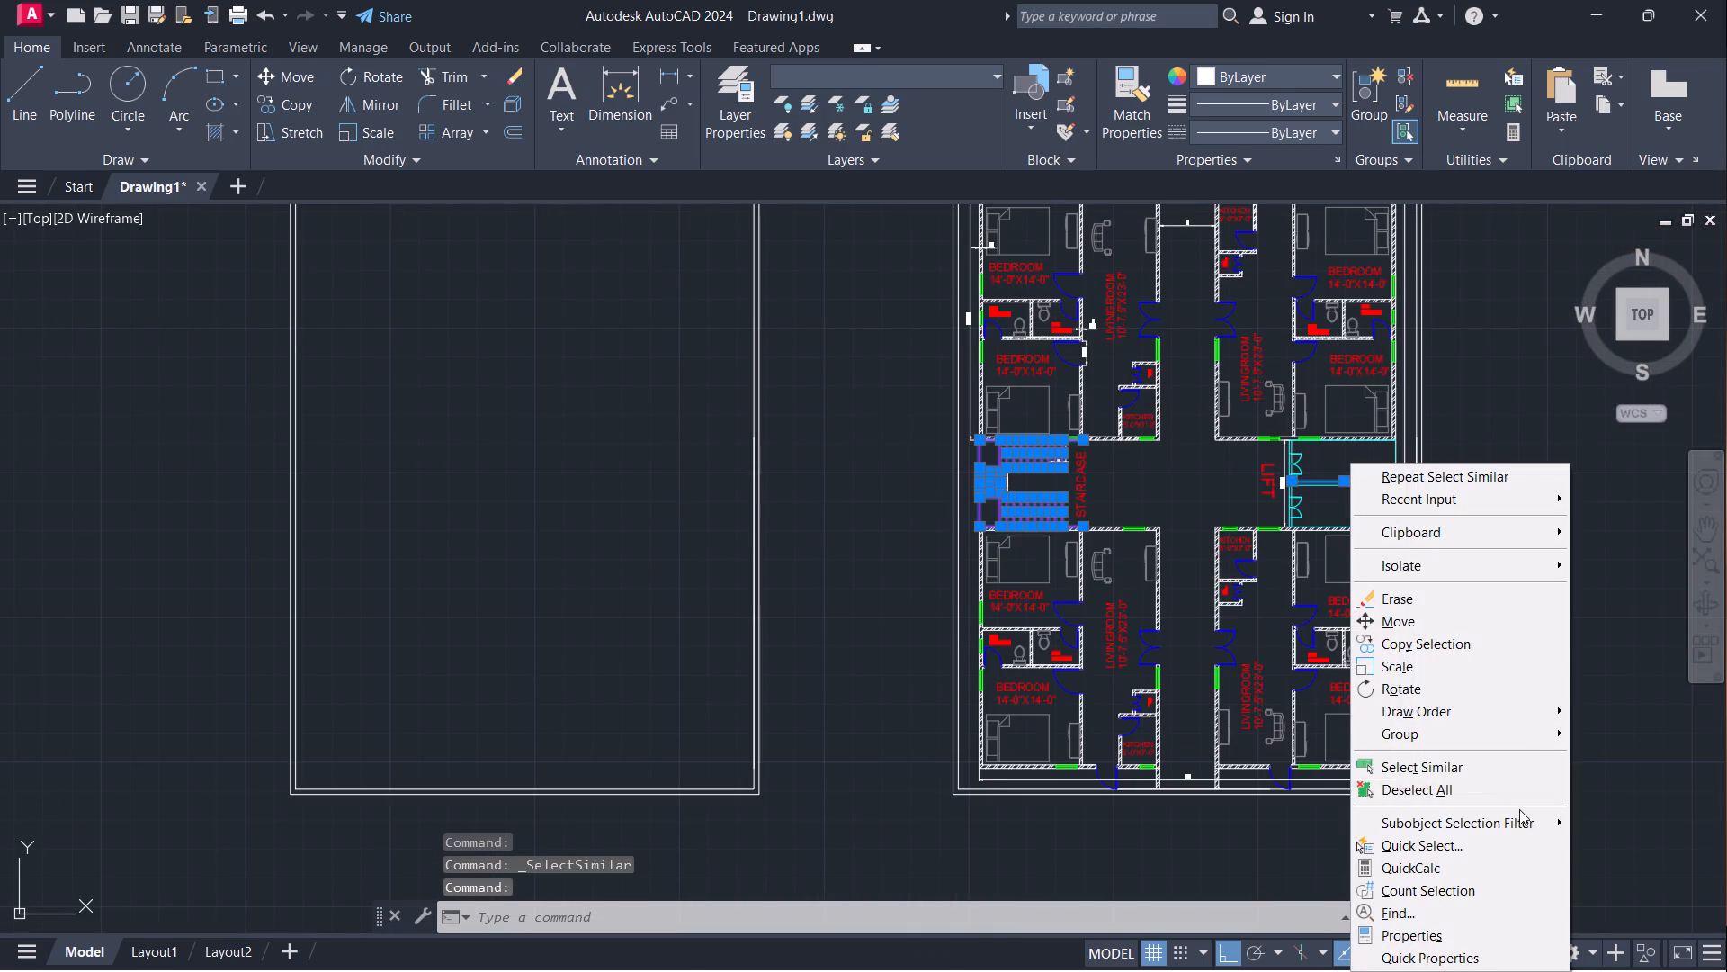
{"action": "left_click", "coordinate": [1497, 778]}
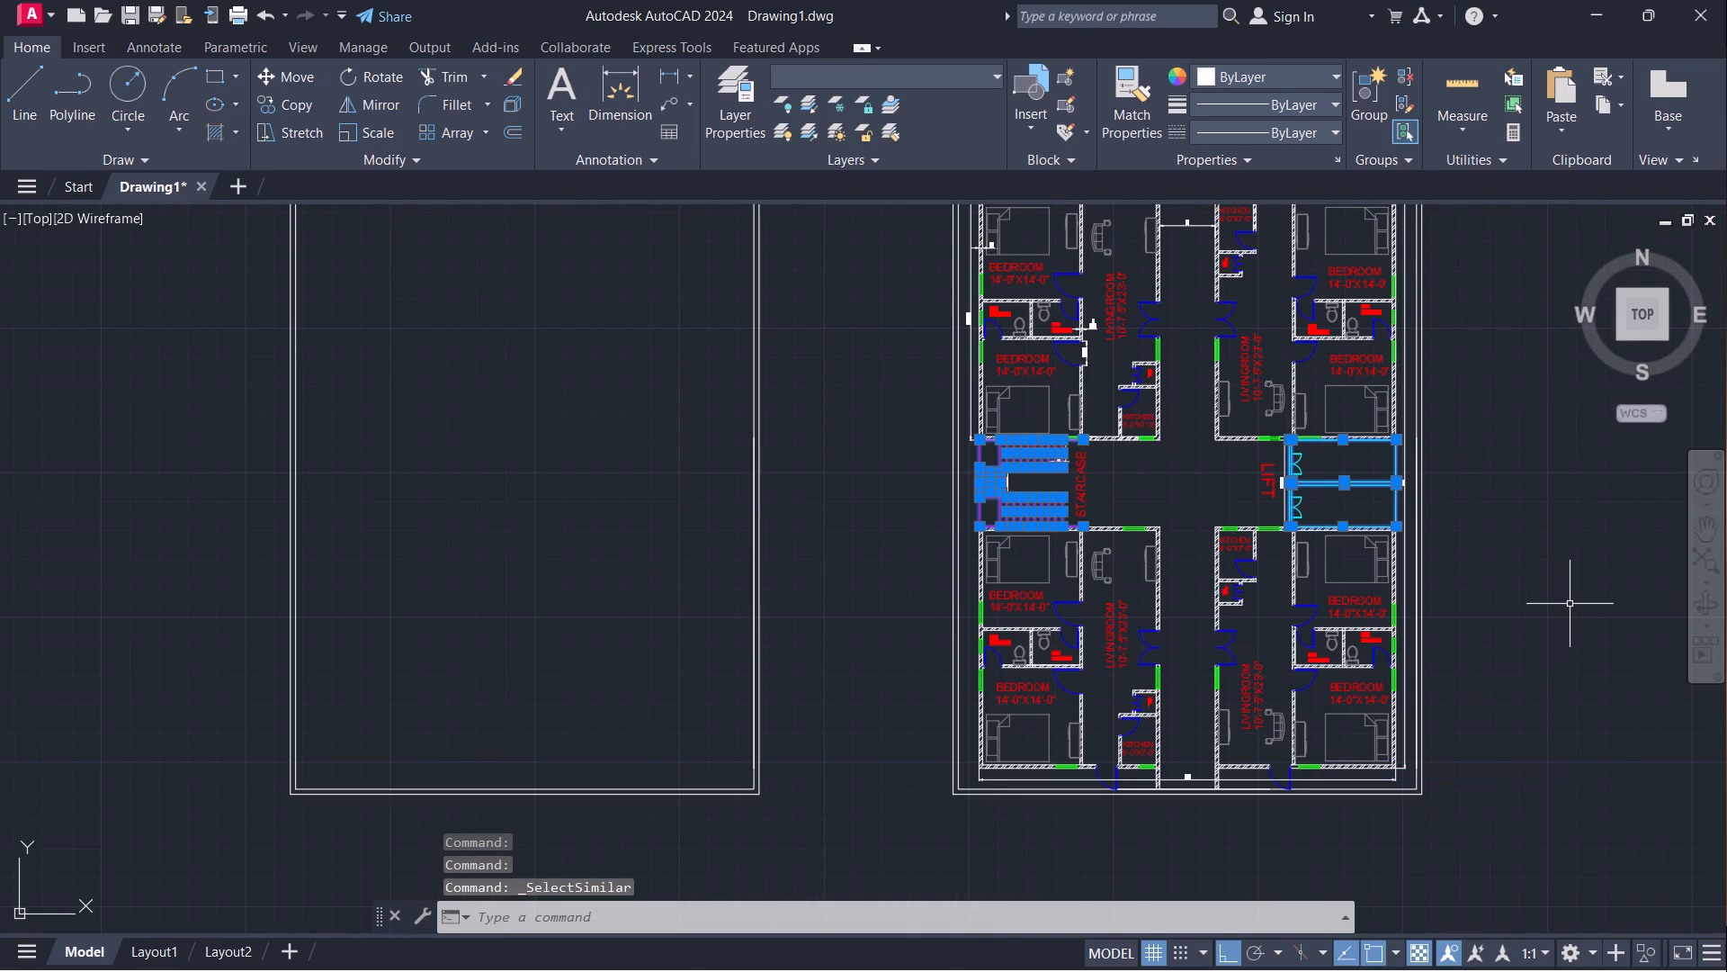
{"action": "type", "text": "co"}
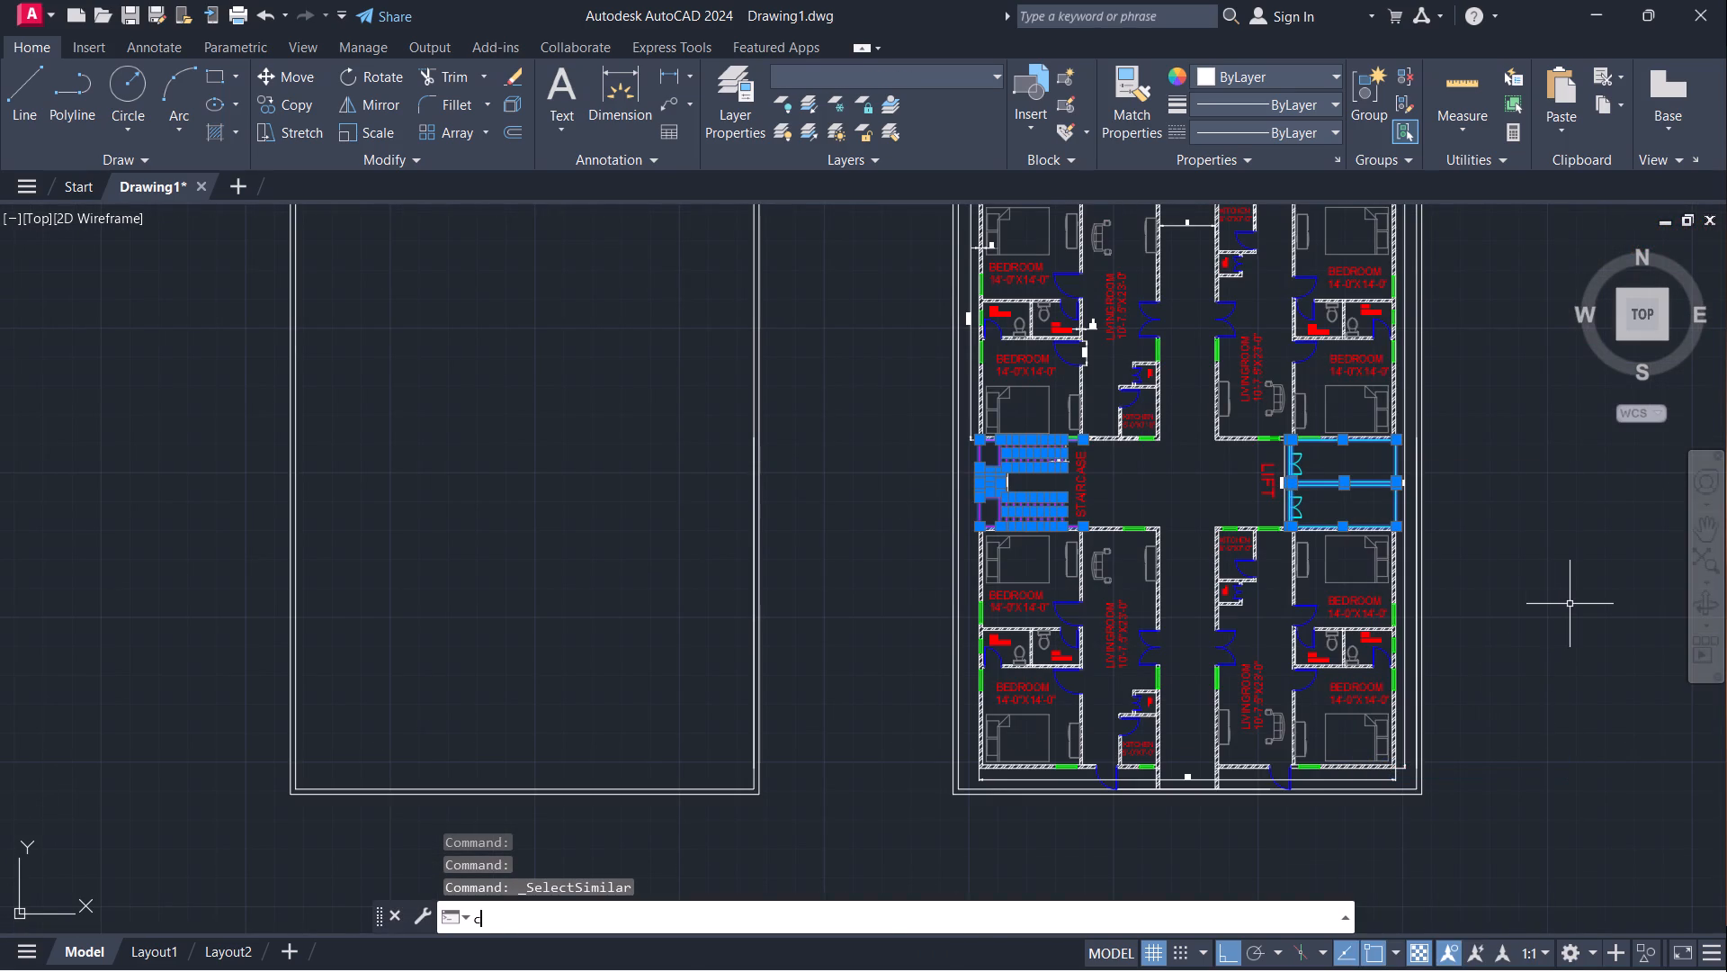
{"action": "key", "text": "Return"}
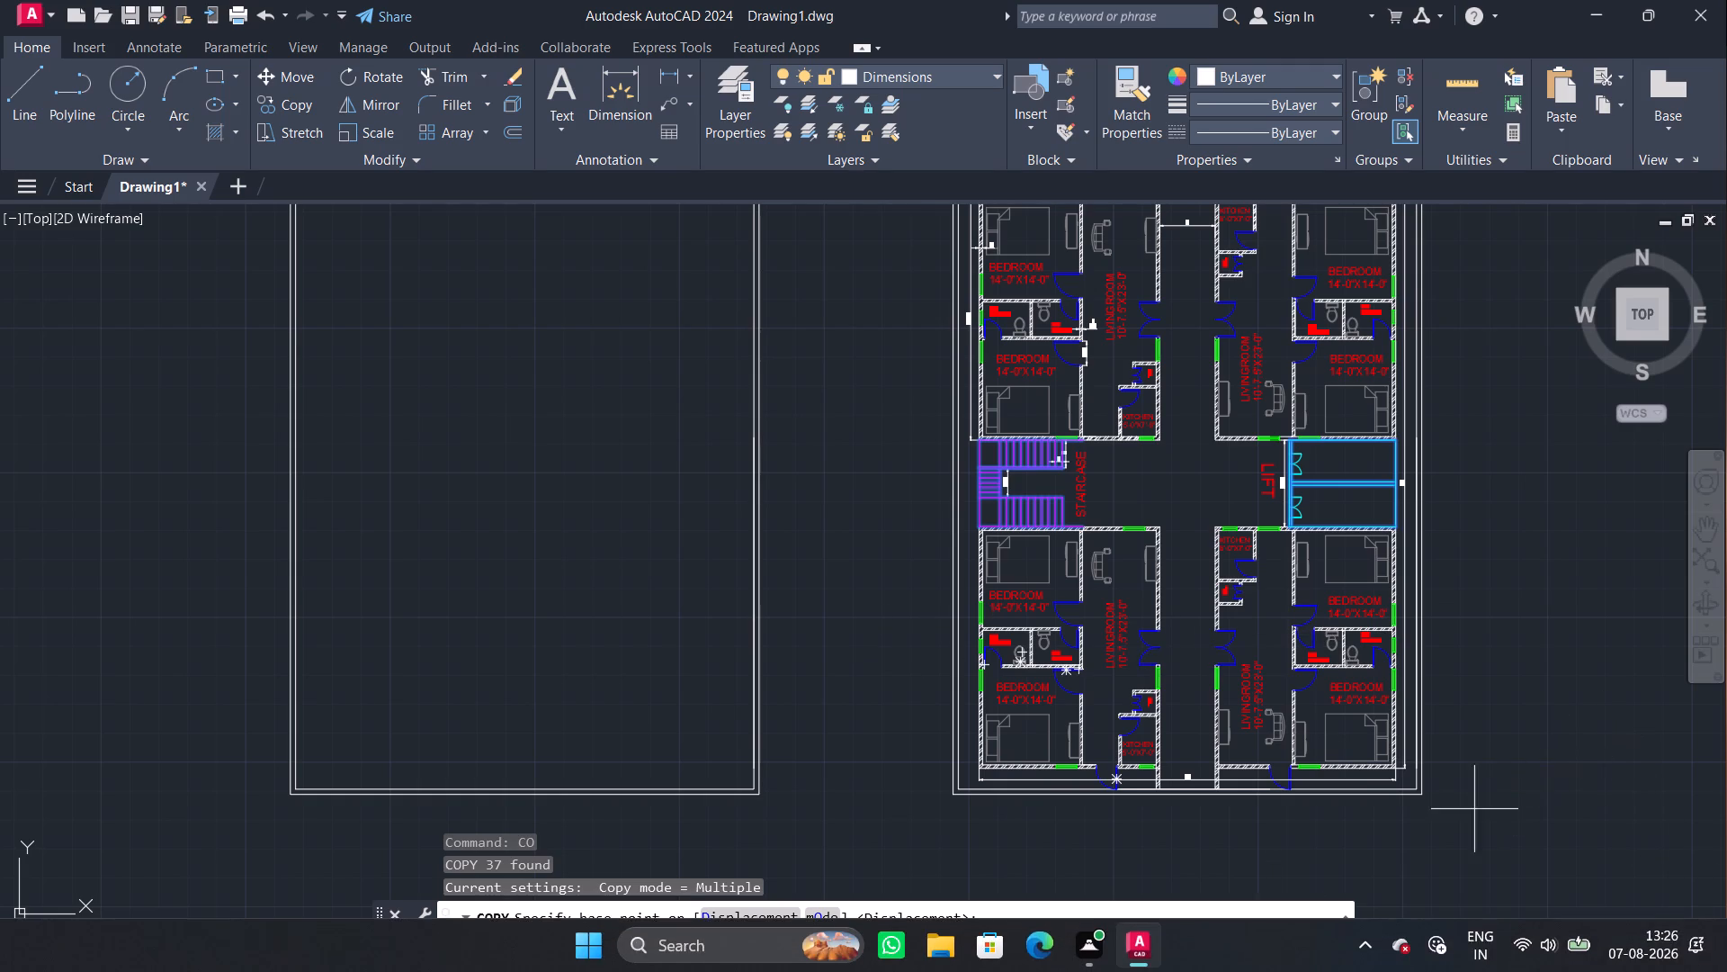
{"action": "scroll", "coordinate": [1451, 805], "scroll_direction": "up", "scroll_amount": 2}
{"action": "left_click", "coordinate": [1371, 773]}
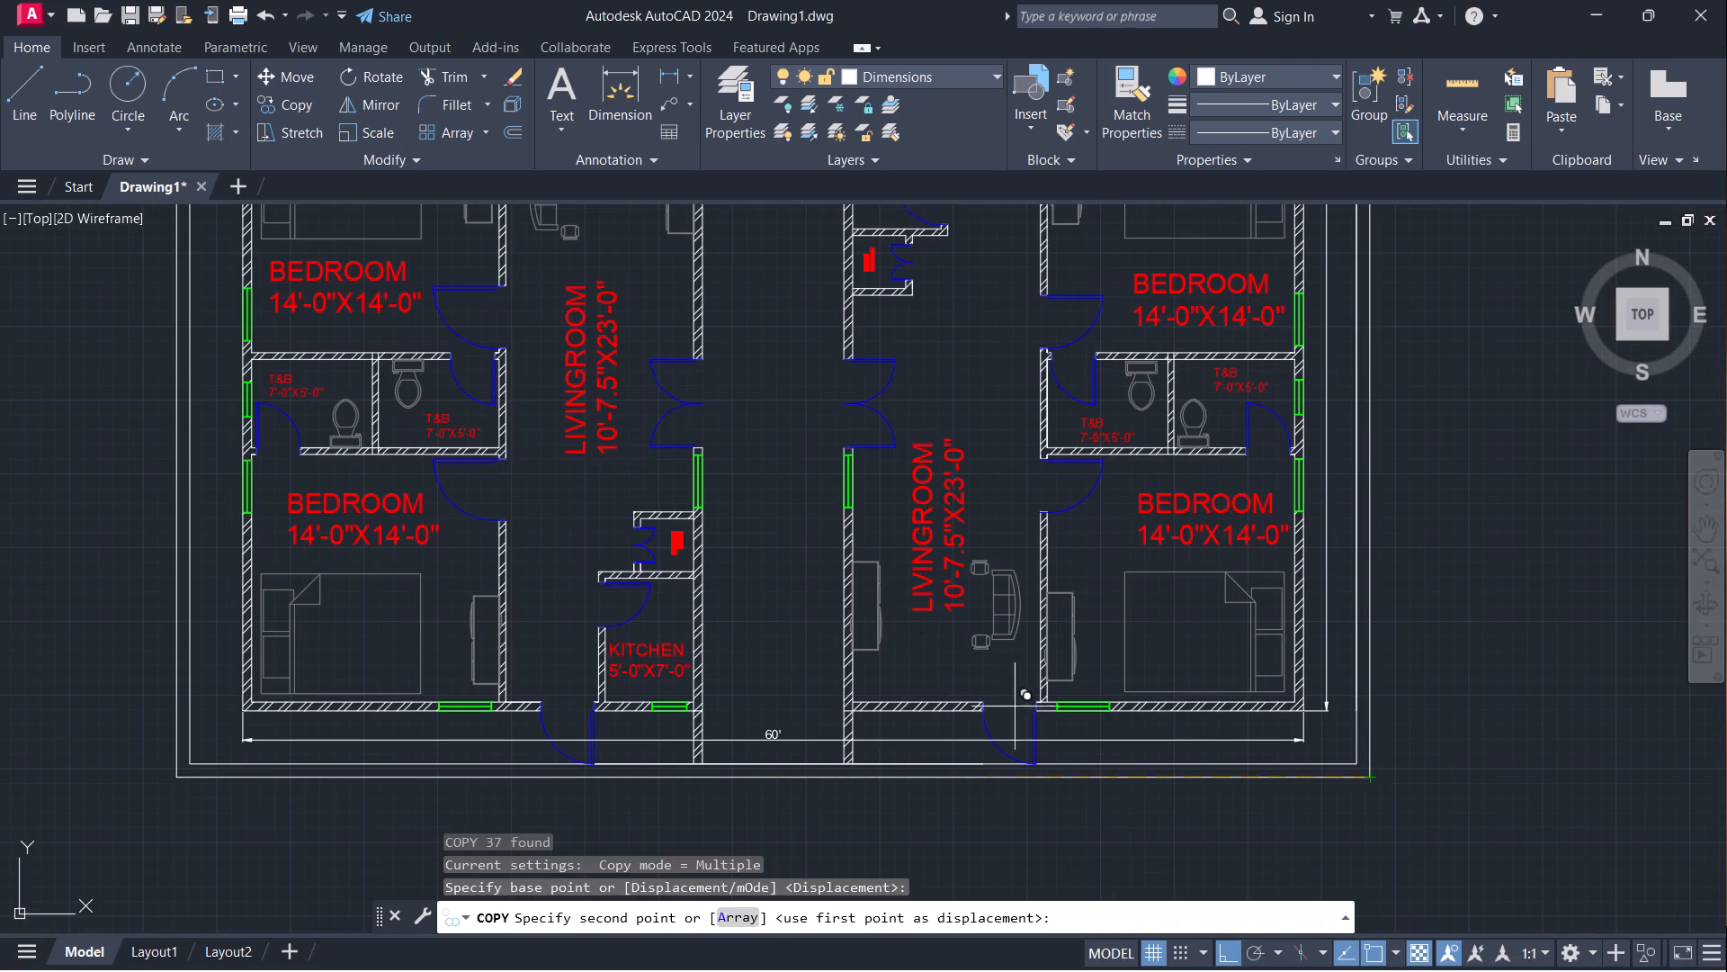
{"action": "scroll", "coordinate": [761, 624], "scroll_direction": "down", "scroll_amount": 2}
{"action": "scroll", "coordinate": [345, 698], "scroll_direction": "up", "scroll_amount": 2}
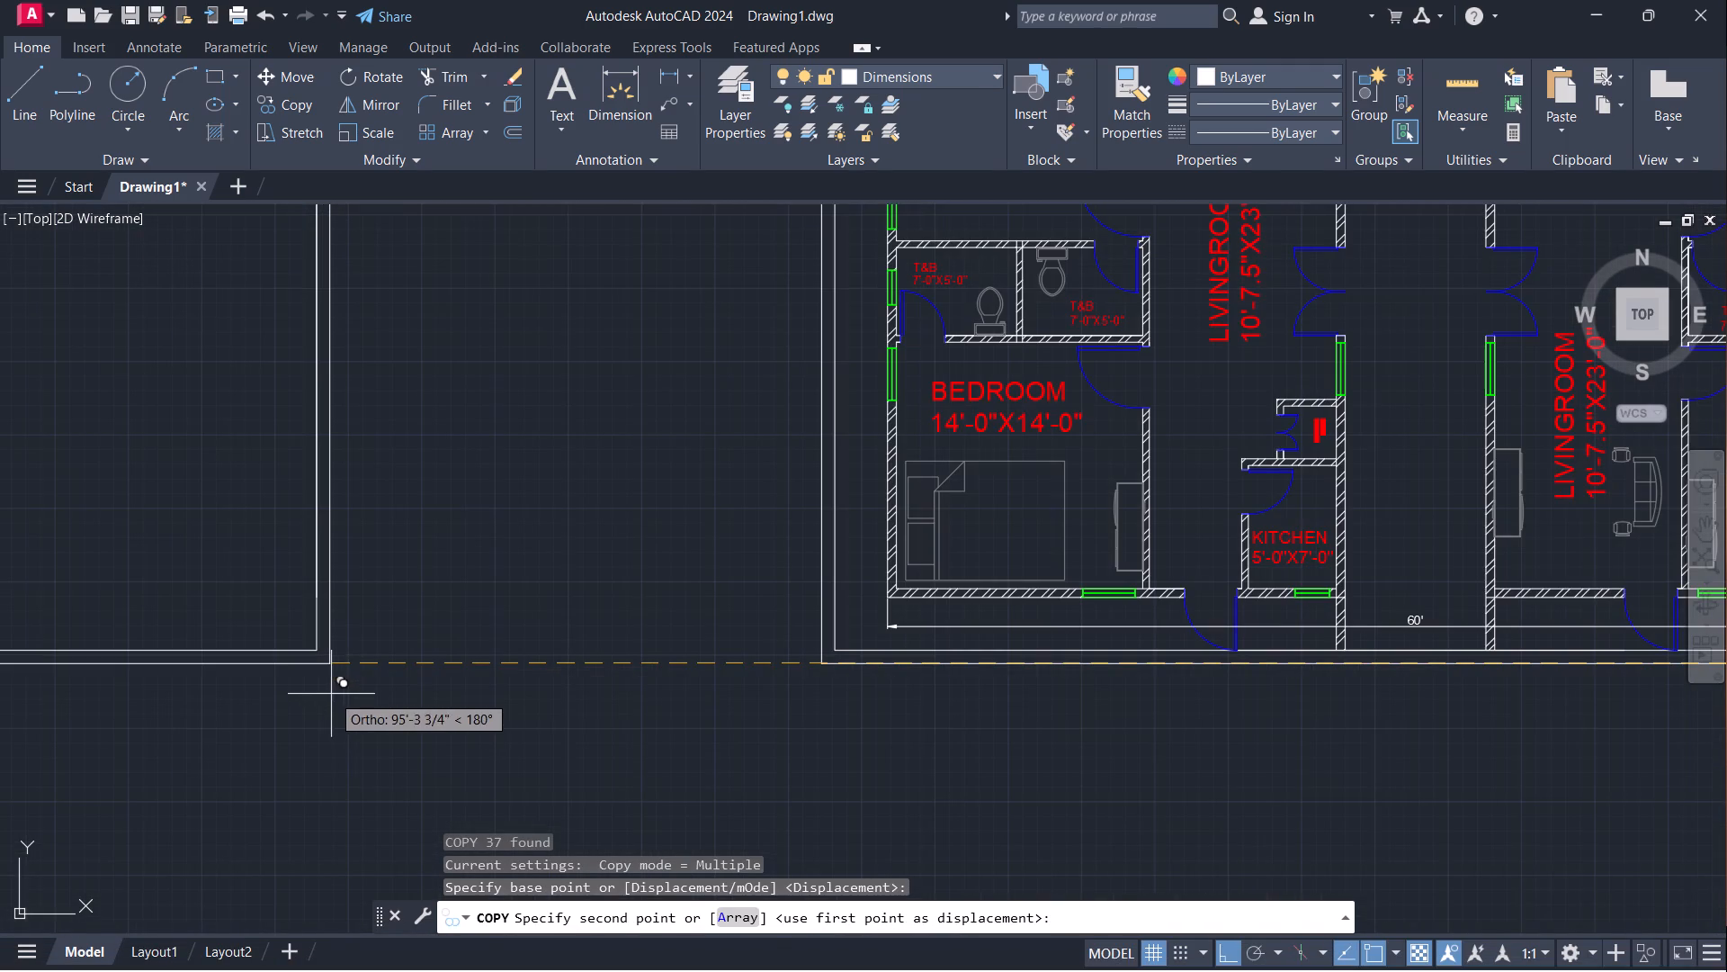
{"action": "left_click", "coordinate": [327, 670]}
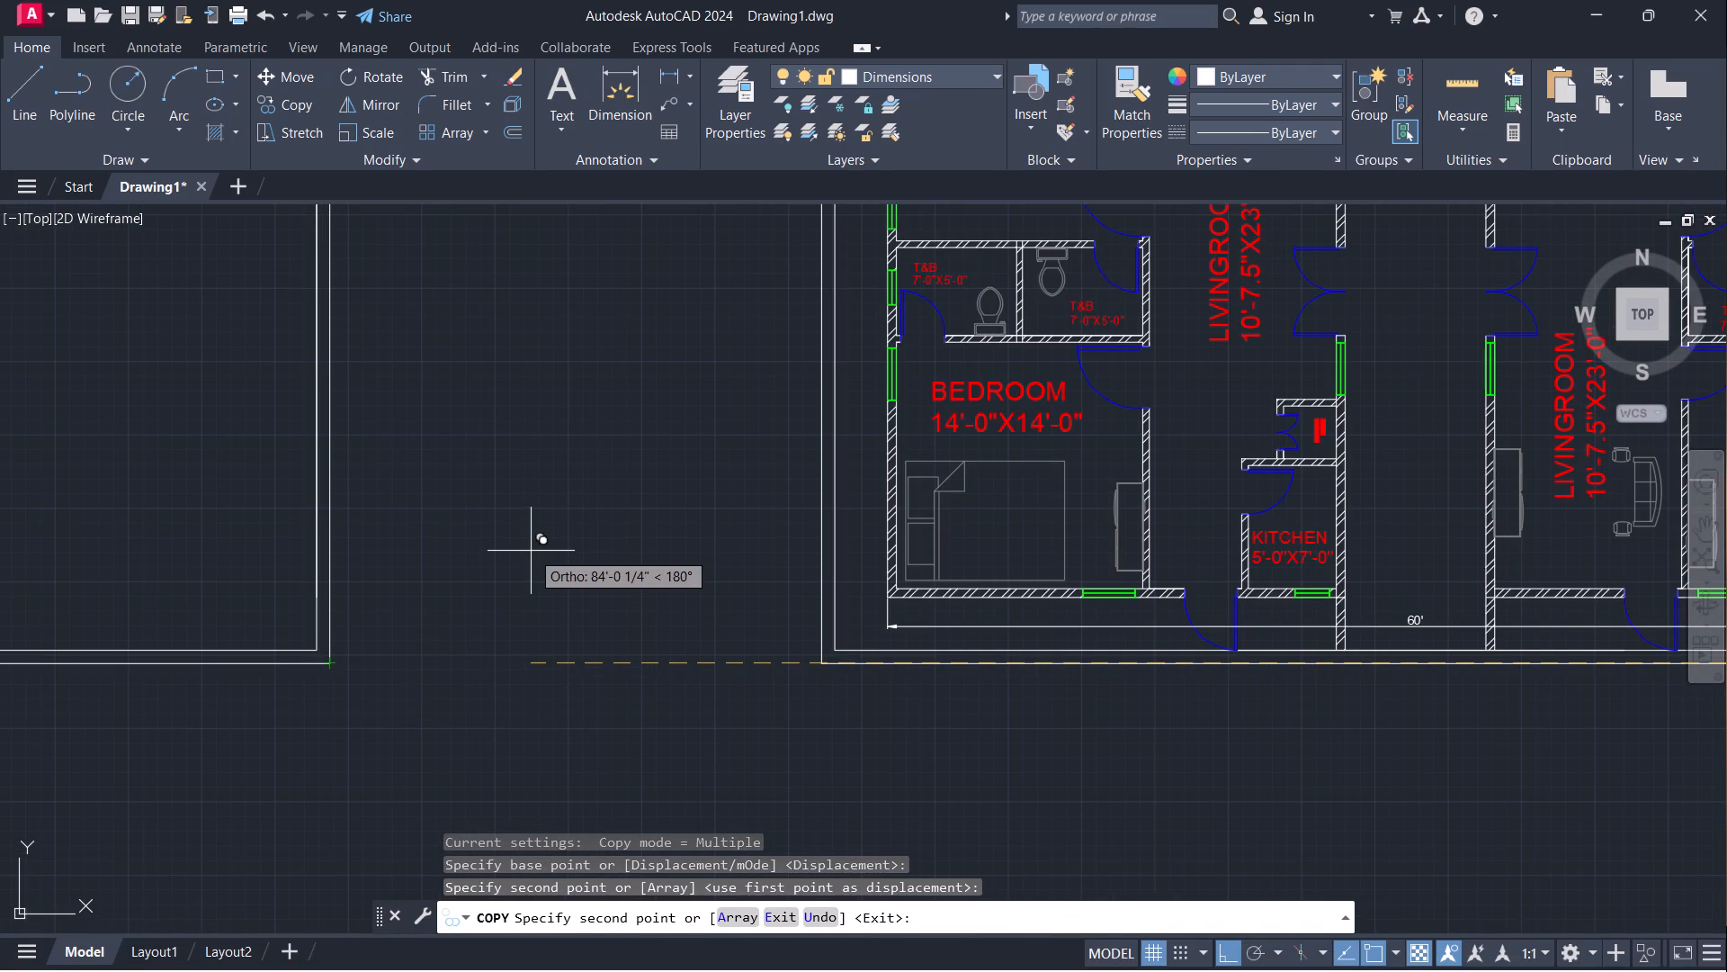
Trim the two line ends that overhang the upper and lower flights of the copied staircase.
{"action": "key", "text": "Escape"}
{"action": "scroll", "coordinate": [528, 511], "scroll_direction": "down", "scroll_amount": 3}
{"action": "middle_click_drag", "start_coordinate": [527, 392], "coordinate": [678, 382]}
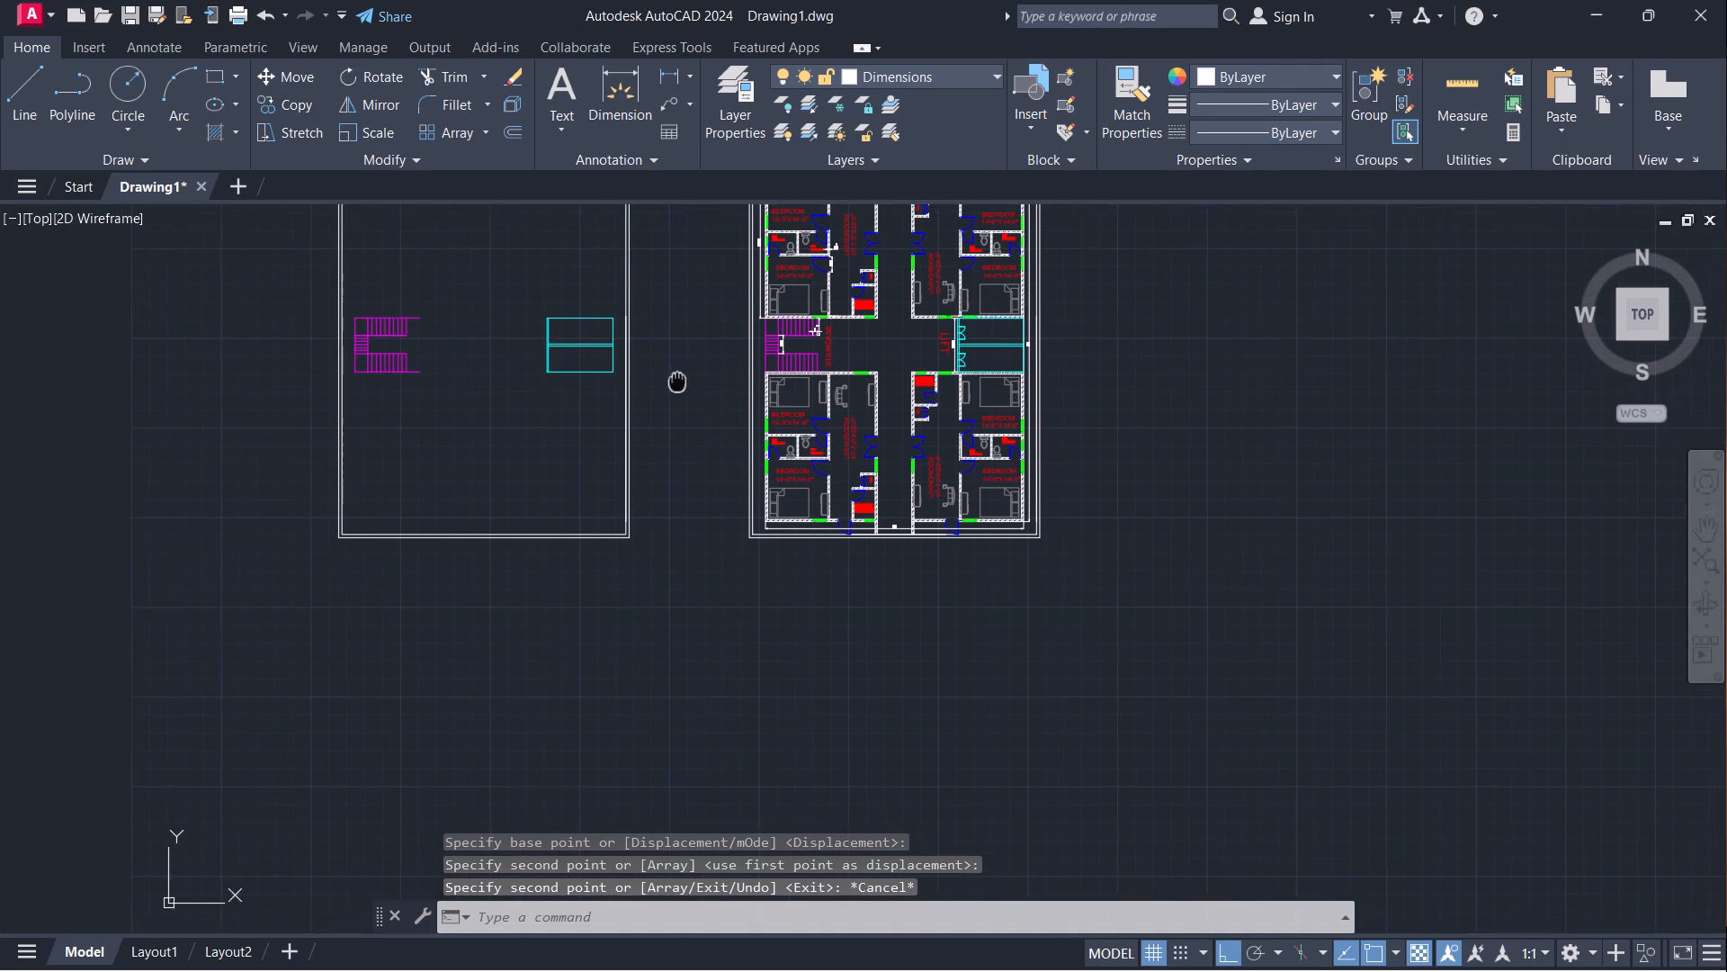
{"action": "middle_click_drag", "start_coordinate": [678, 382], "coordinate": [682, 388]}
{"action": "scroll", "coordinate": [395, 391], "scroll_direction": "up", "scroll_amount": 3}
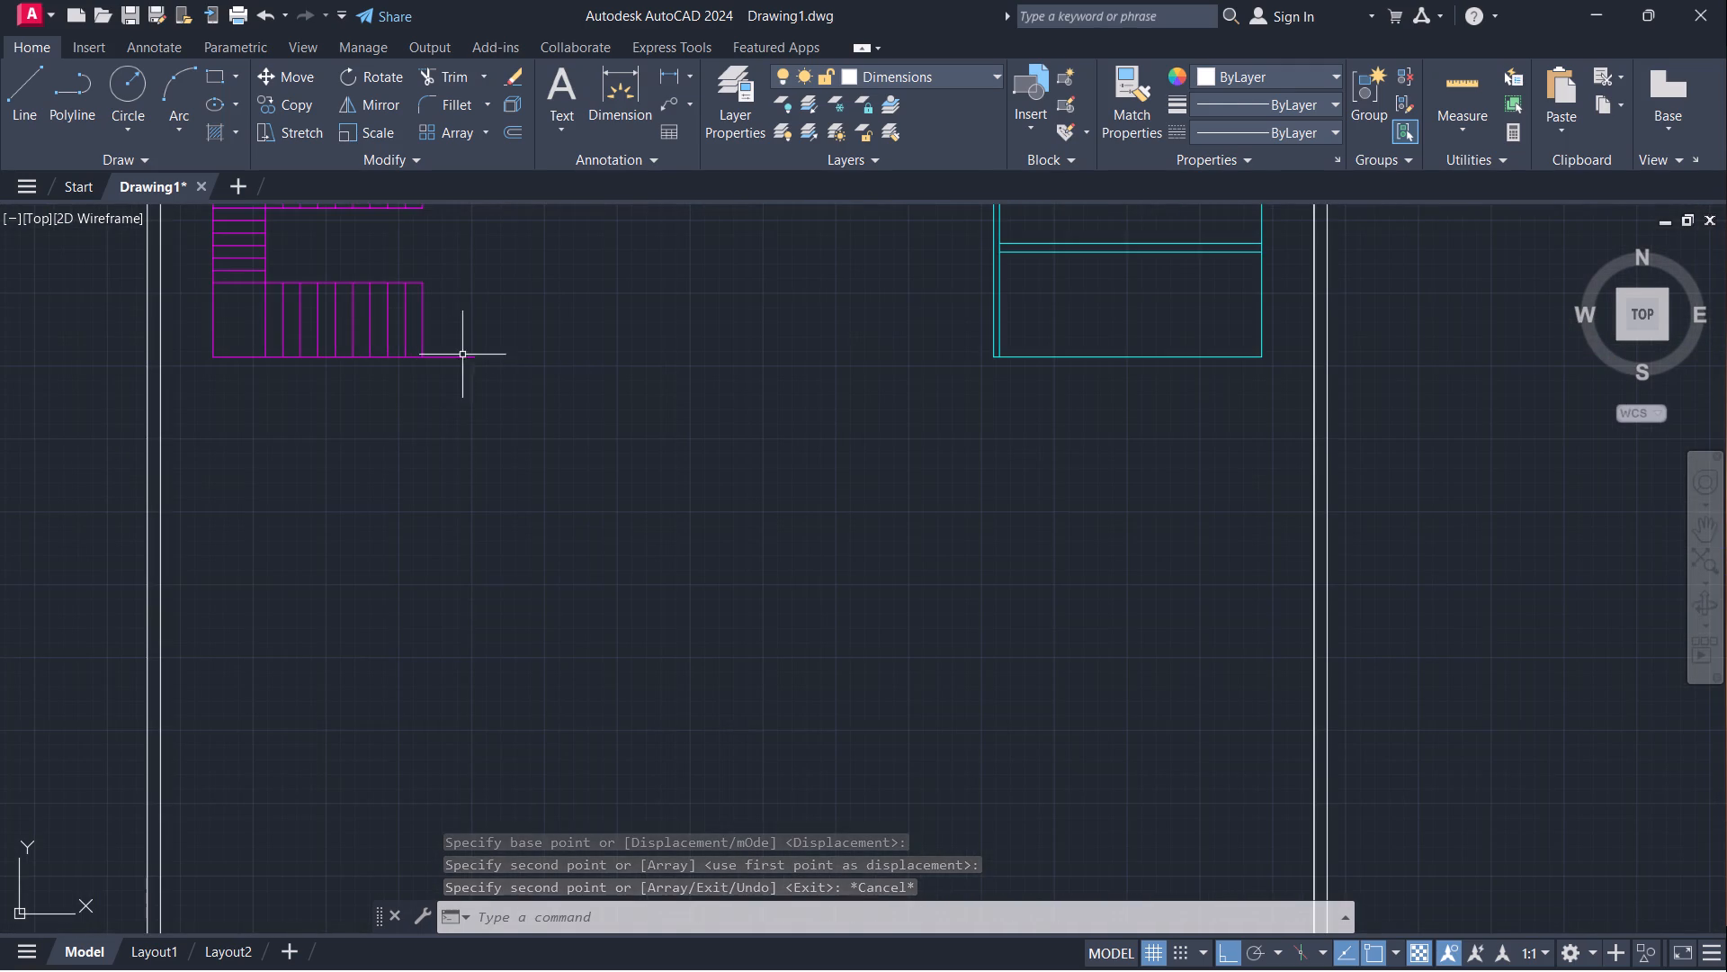
{"action": "key", "text": "Escape"}
{"action": "key", "text": "t"}
{"action": "key", "text": "r"}
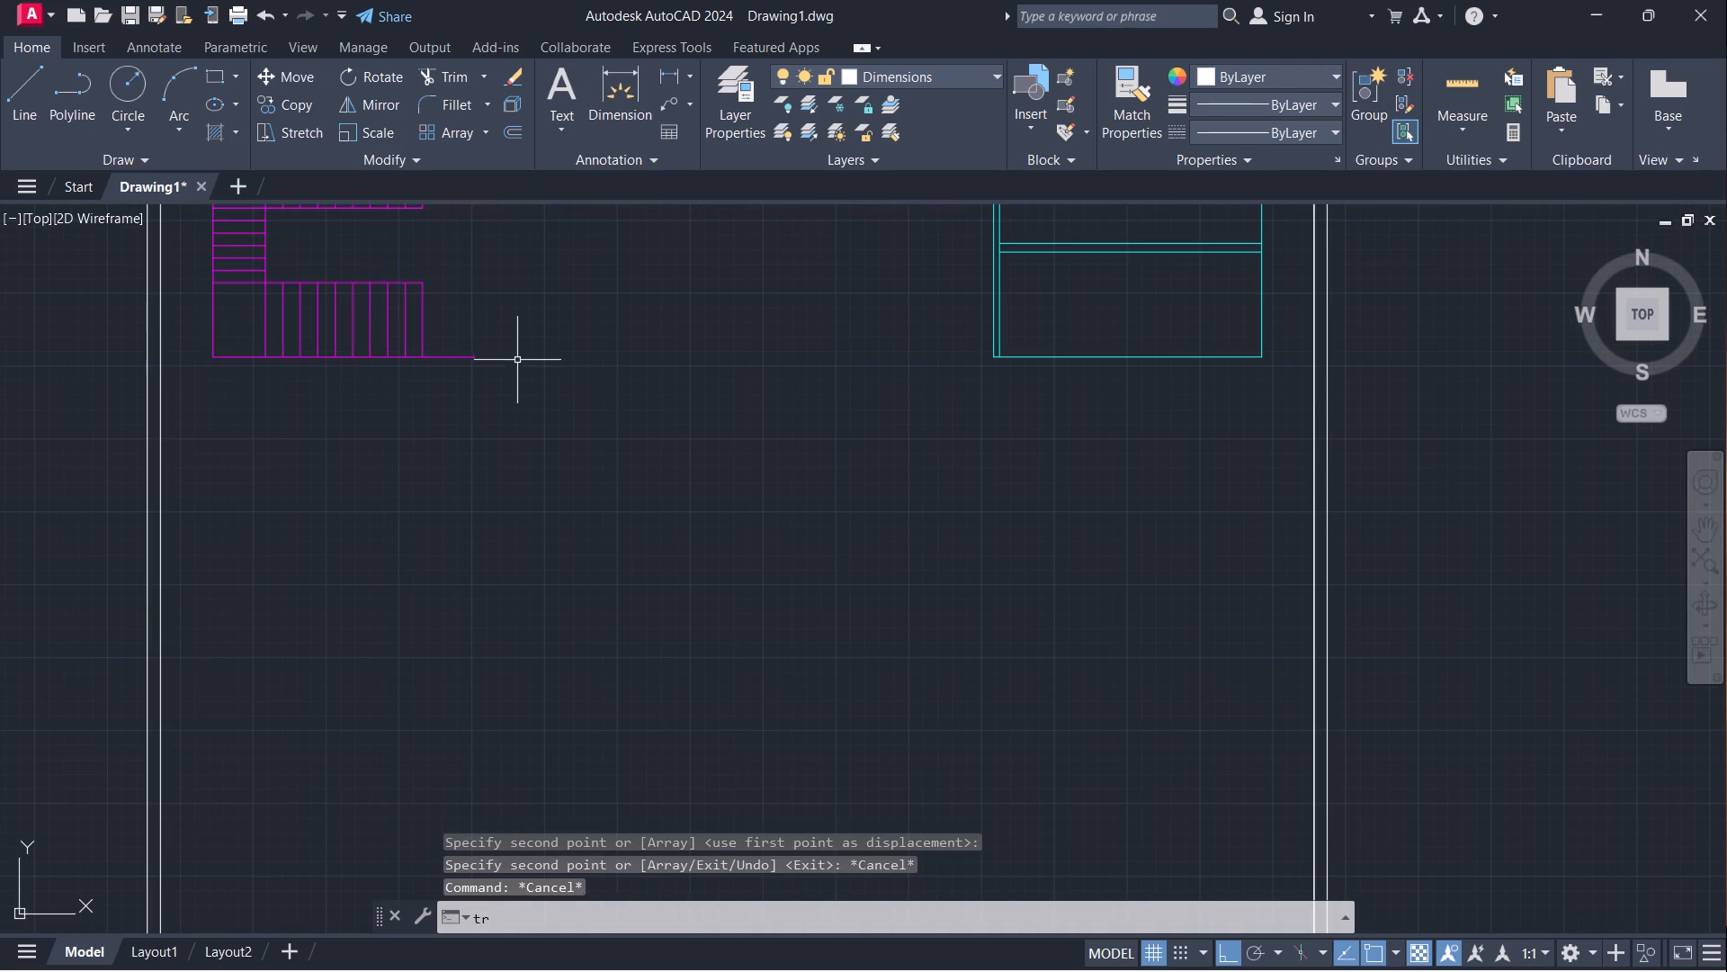
{"action": "key", "text": "Return"}
{"action": "left_click_drag", "start_coordinate": [454, 329], "coordinate": [455, 411]}
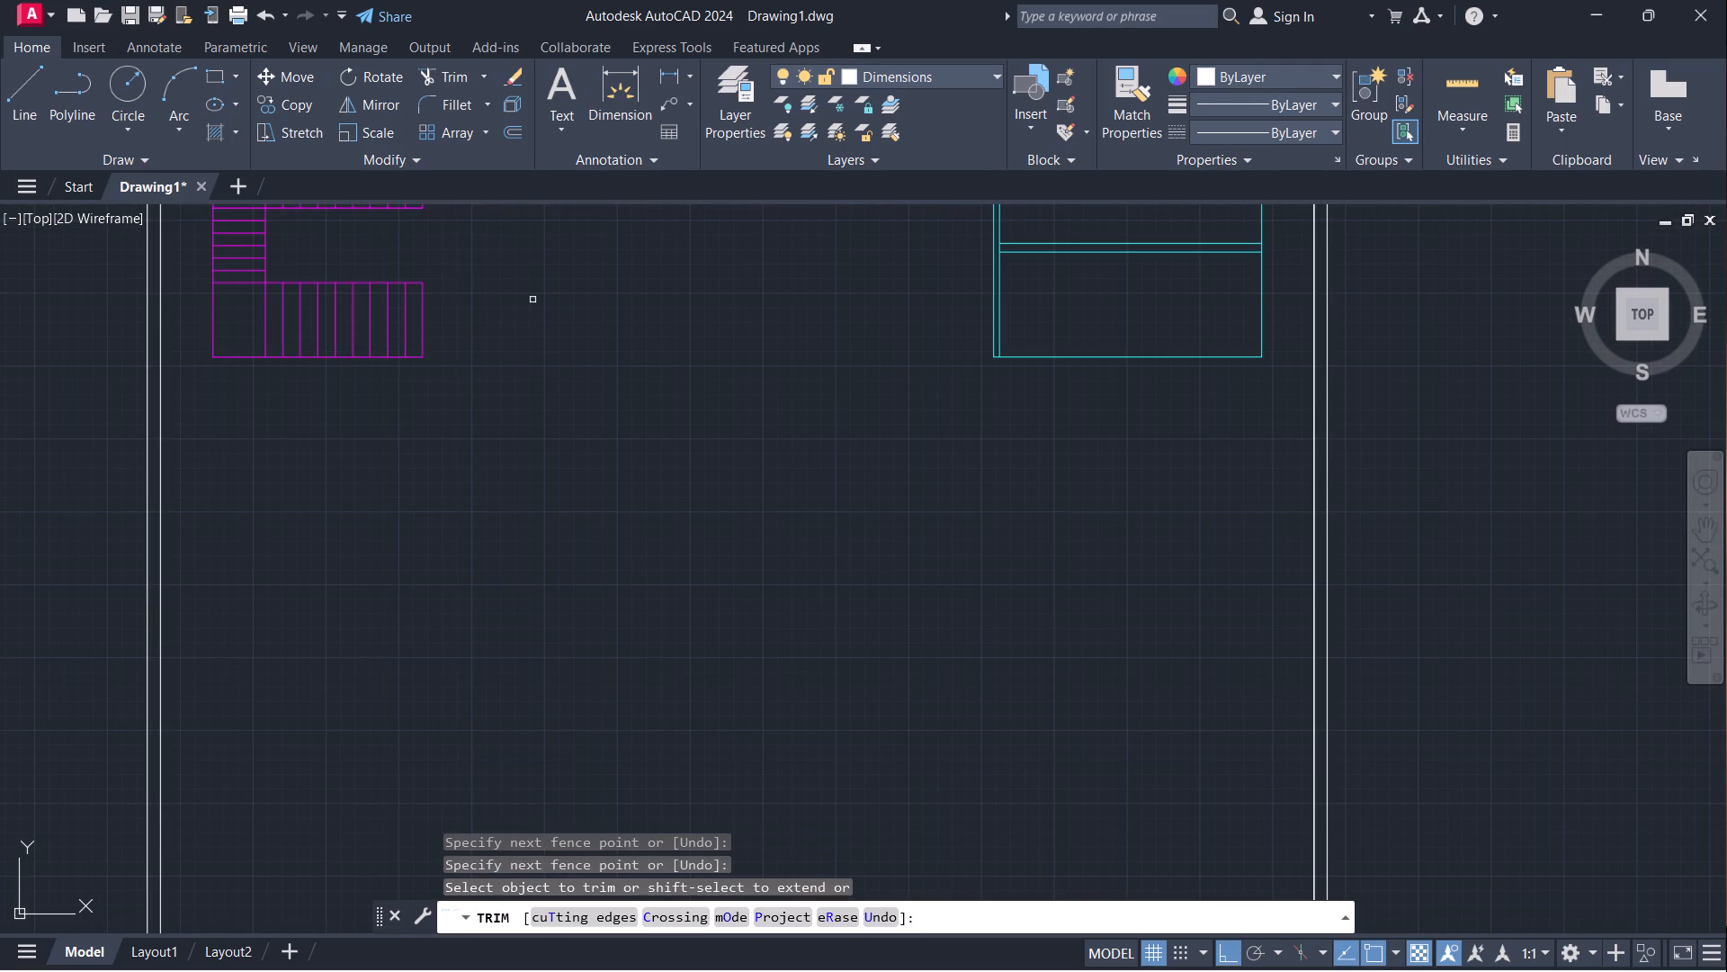
{"action": "scroll", "coordinate": [533, 303], "scroll_direction": "down", "scroll_amount": 1}
{"action": "middle_click_drag", "start_coordinate": [542, 292], "coordinate": [595, 447]}
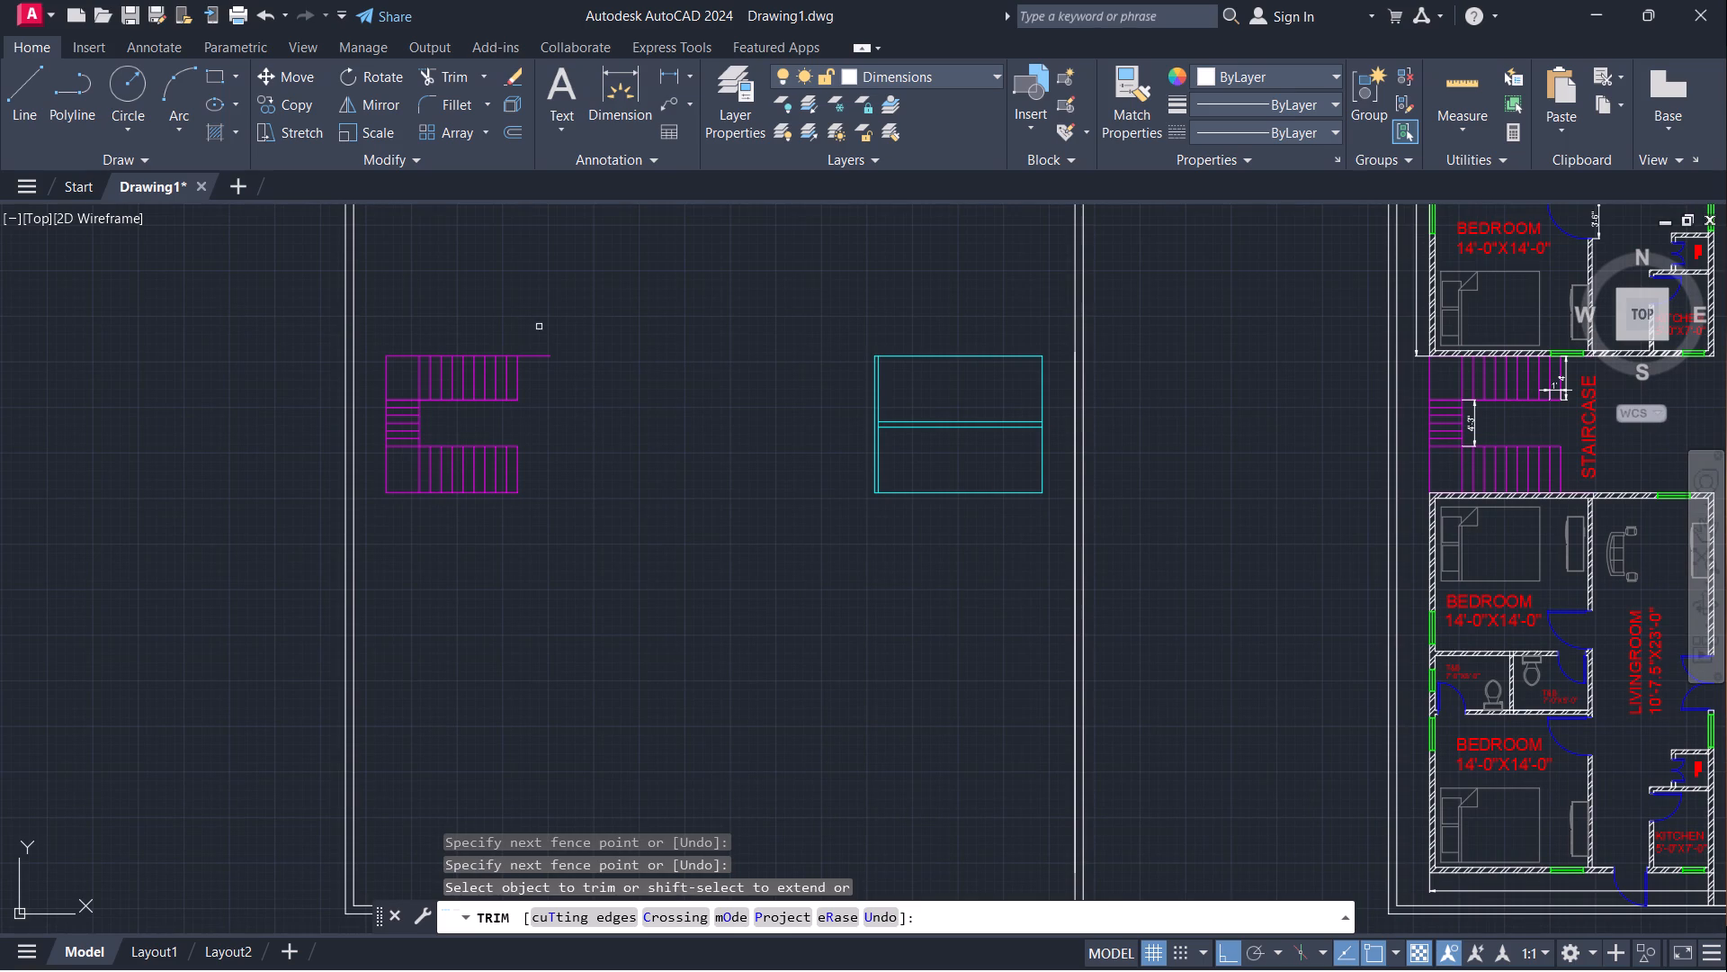
{"action": "left_click_drag", "start_coordinate": [536, 327], "coordinate": [545, 410]}
{"action": "key", "text": "Escape"}
Copy the STAIRCASE and LIFT labels into the boundary copy, using the outer boundaries' lower-right corners as reference points.
{"action": "scroll", "coordinate": [600, 453], "scroll_direction": "down", "scroll_amount": 1}
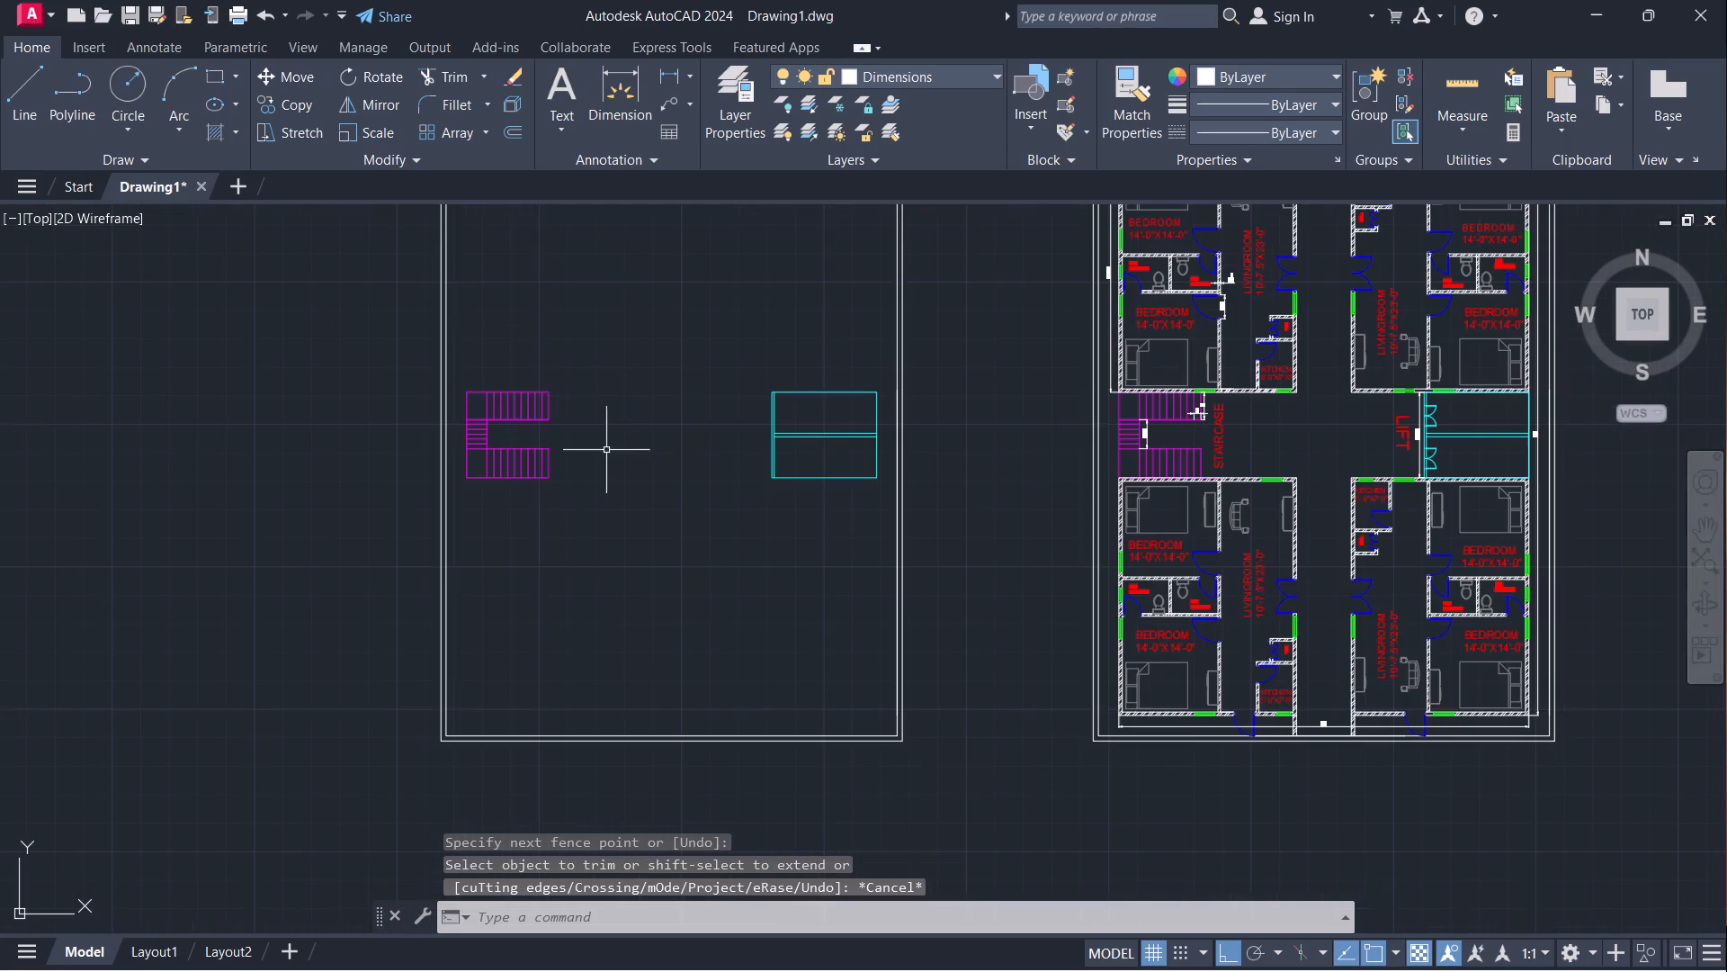
{"action": "left_click", "coordinate": [1221, 449]}
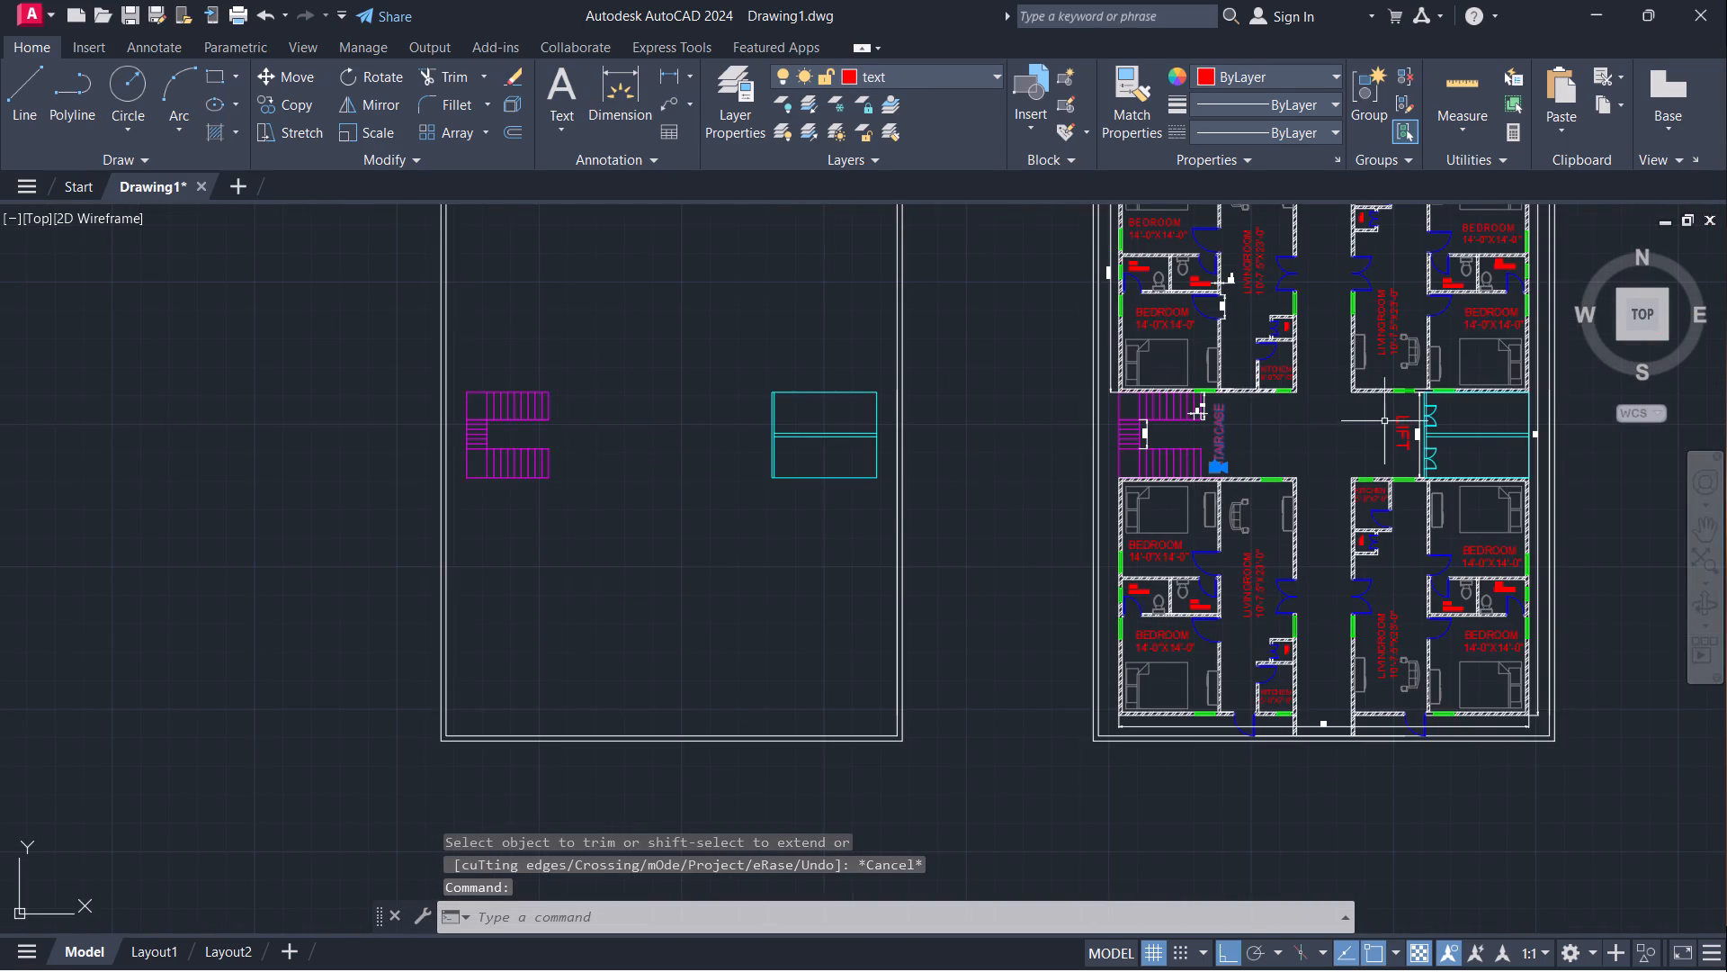
{"action": "left_click", "coordinate": [1399, 423]}
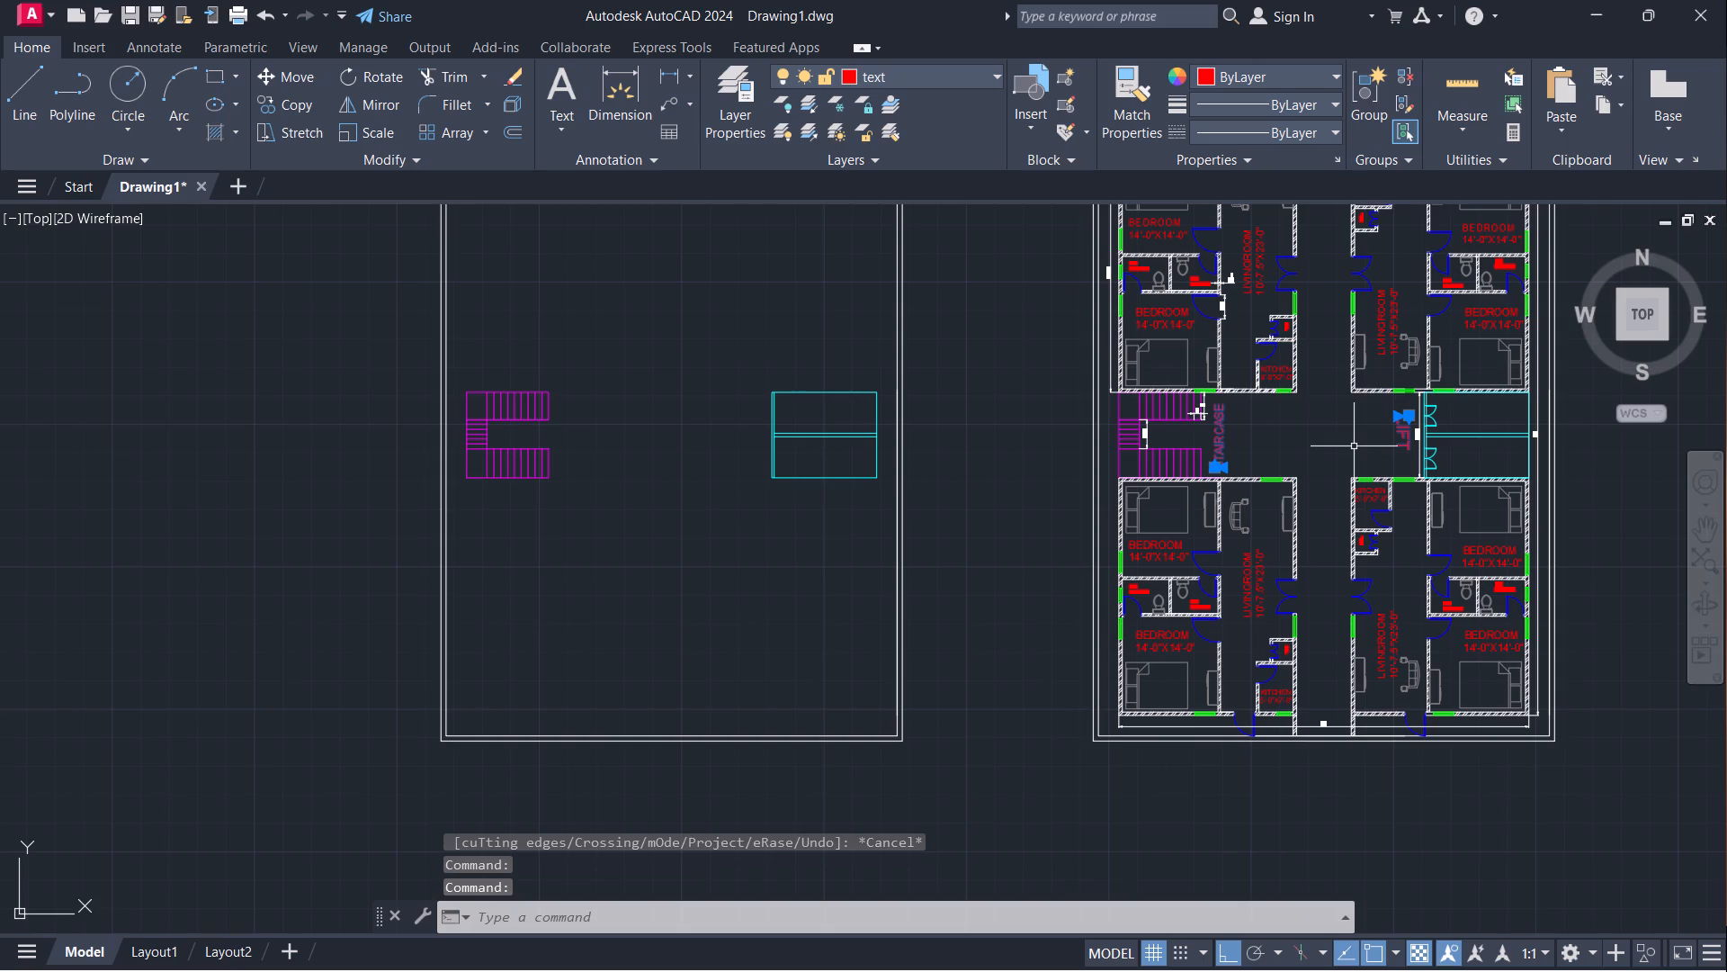
{"action": "type", "text": "co"}
{"action": "key", "text": "Return"}
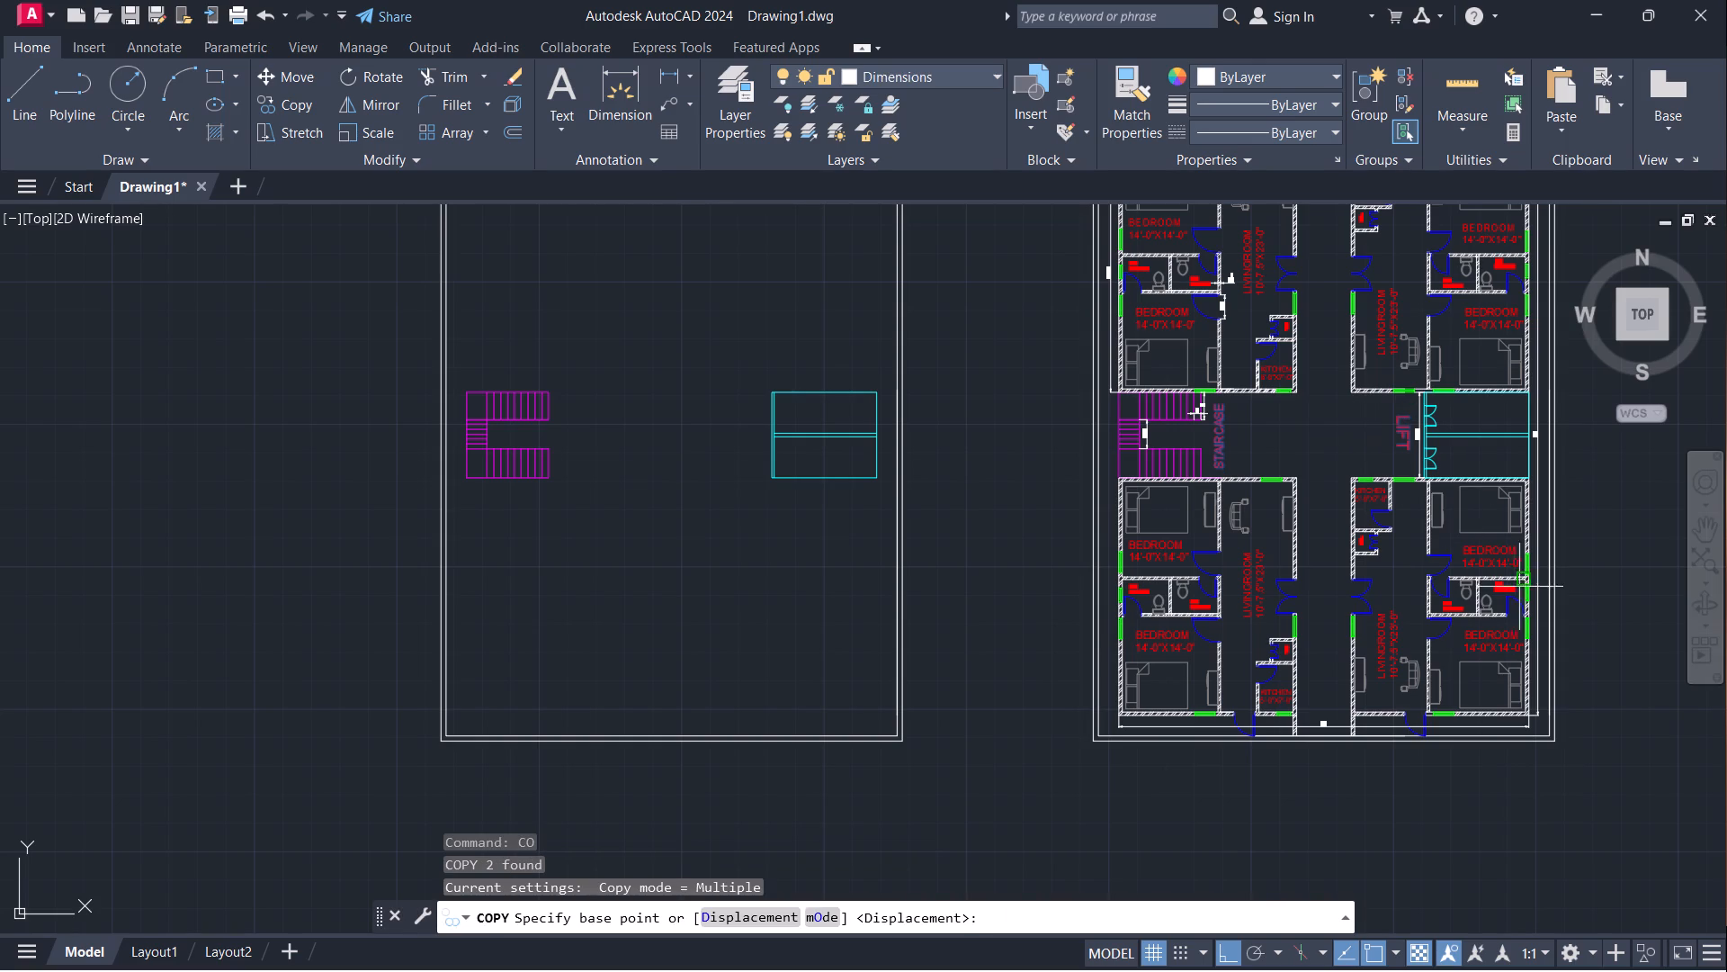
{"action": "left_click", "coordinate": [1553, 746]}
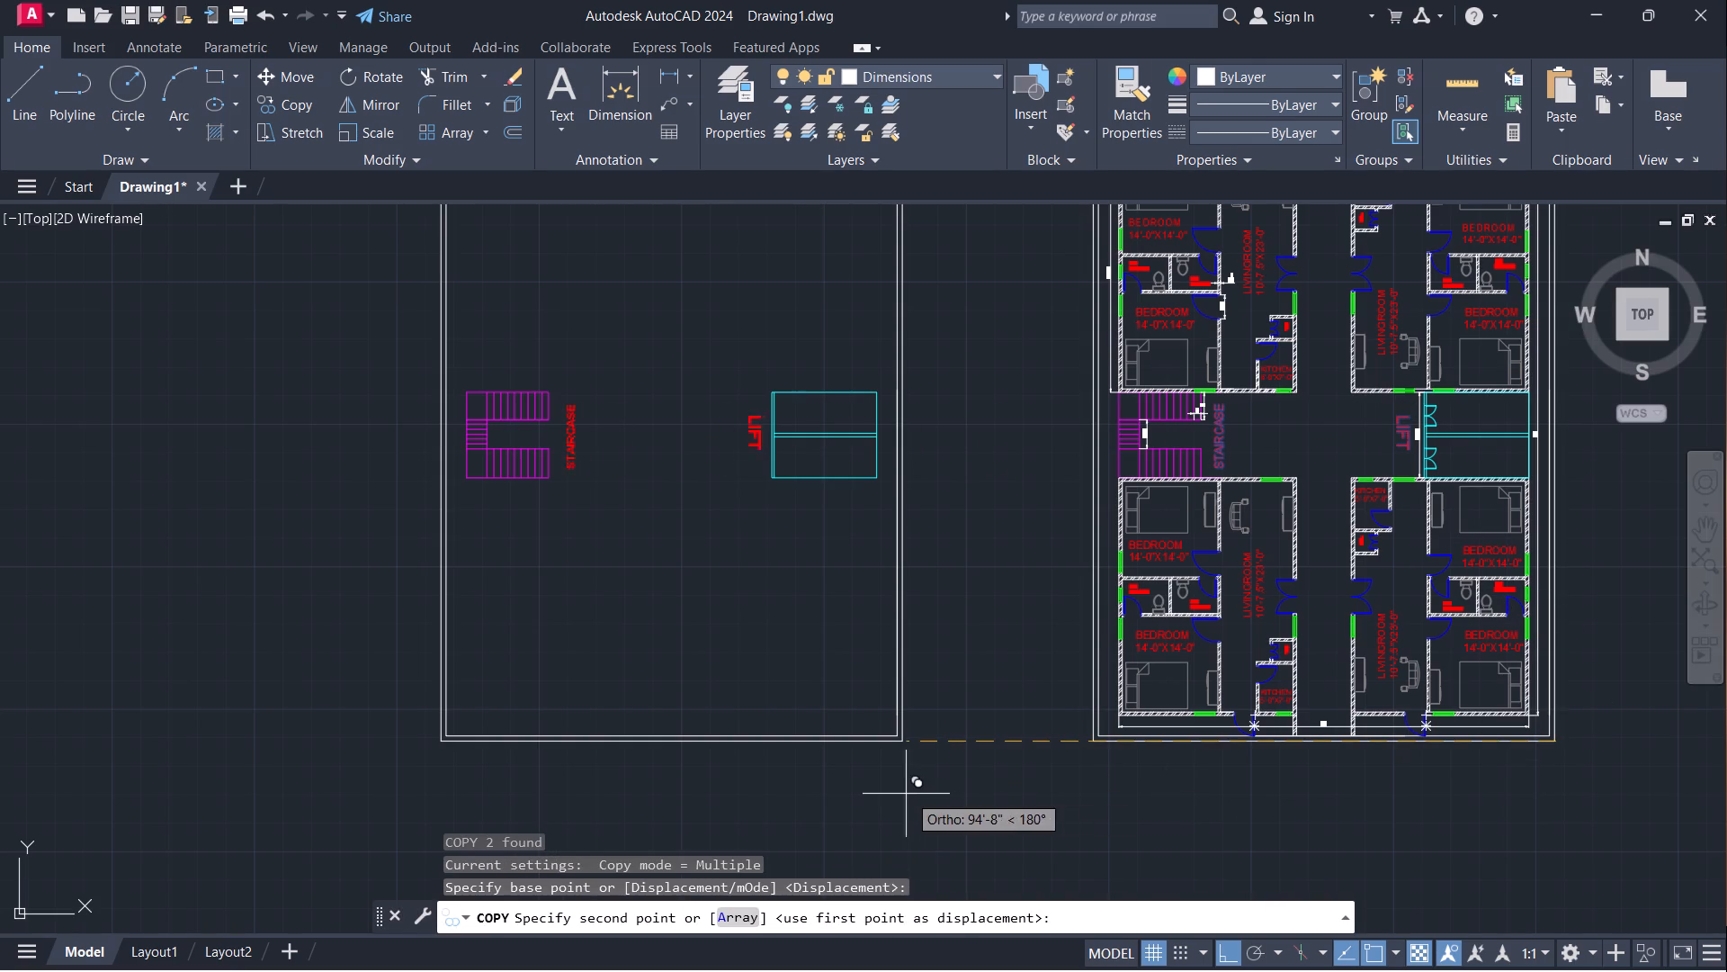
{"action": "left_click", "coordinate": [910, 752]}
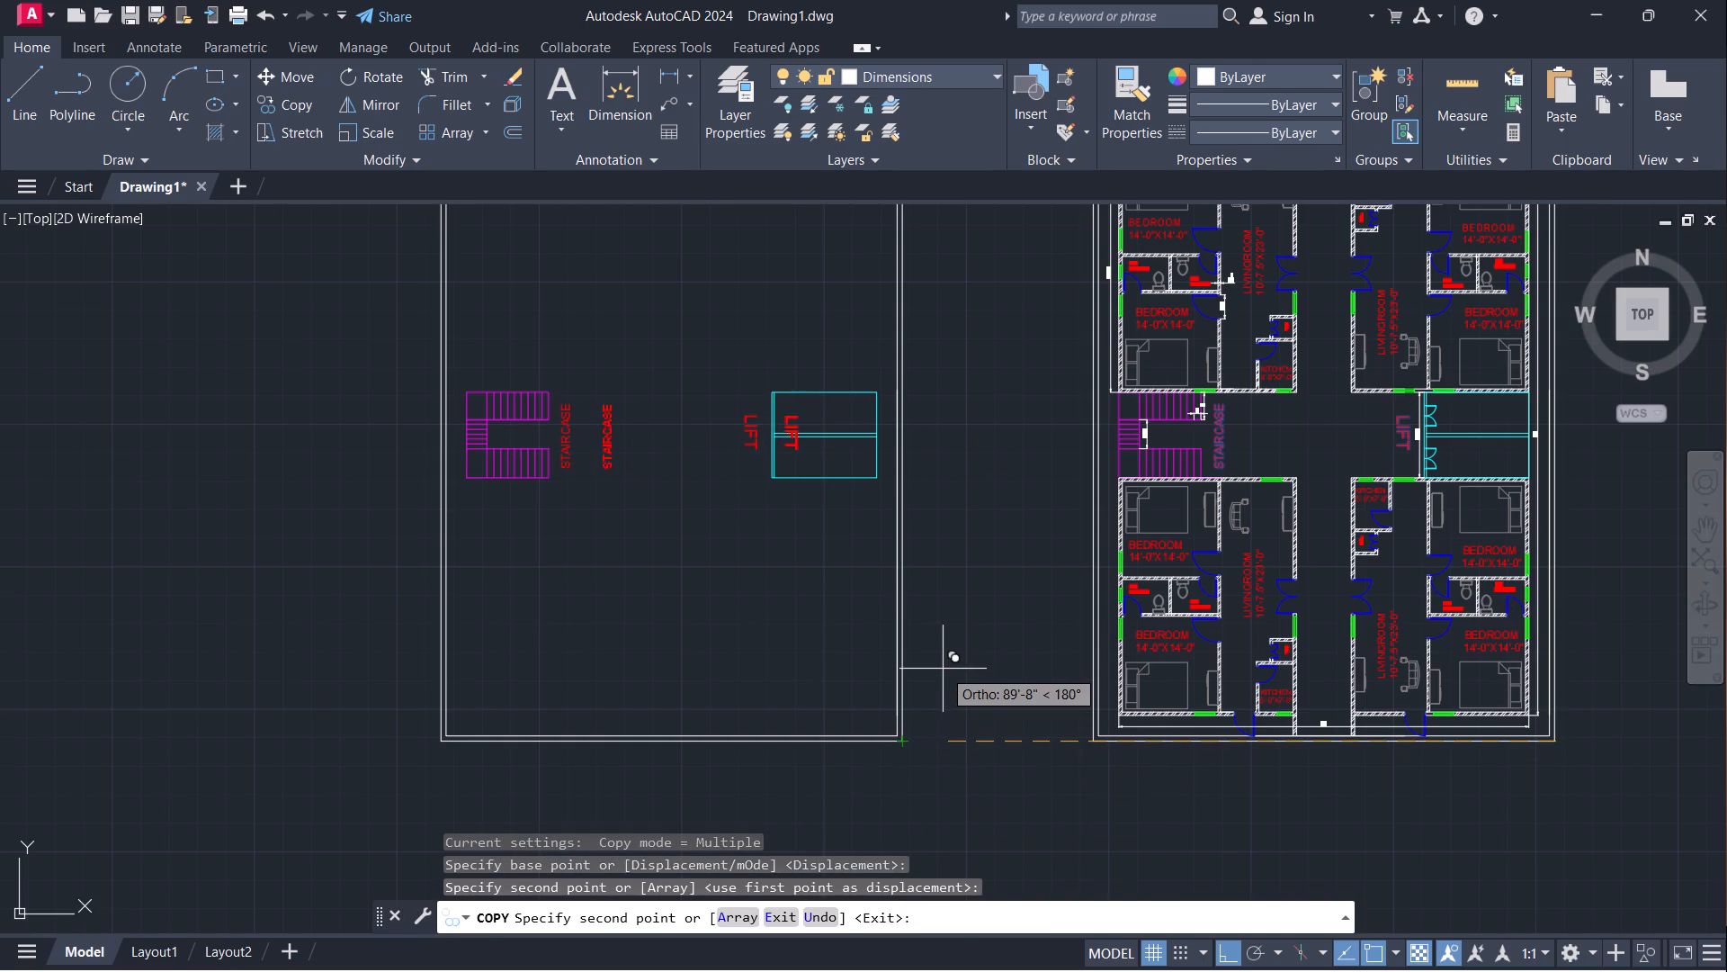
{"action": "key", "text": "Escape"}
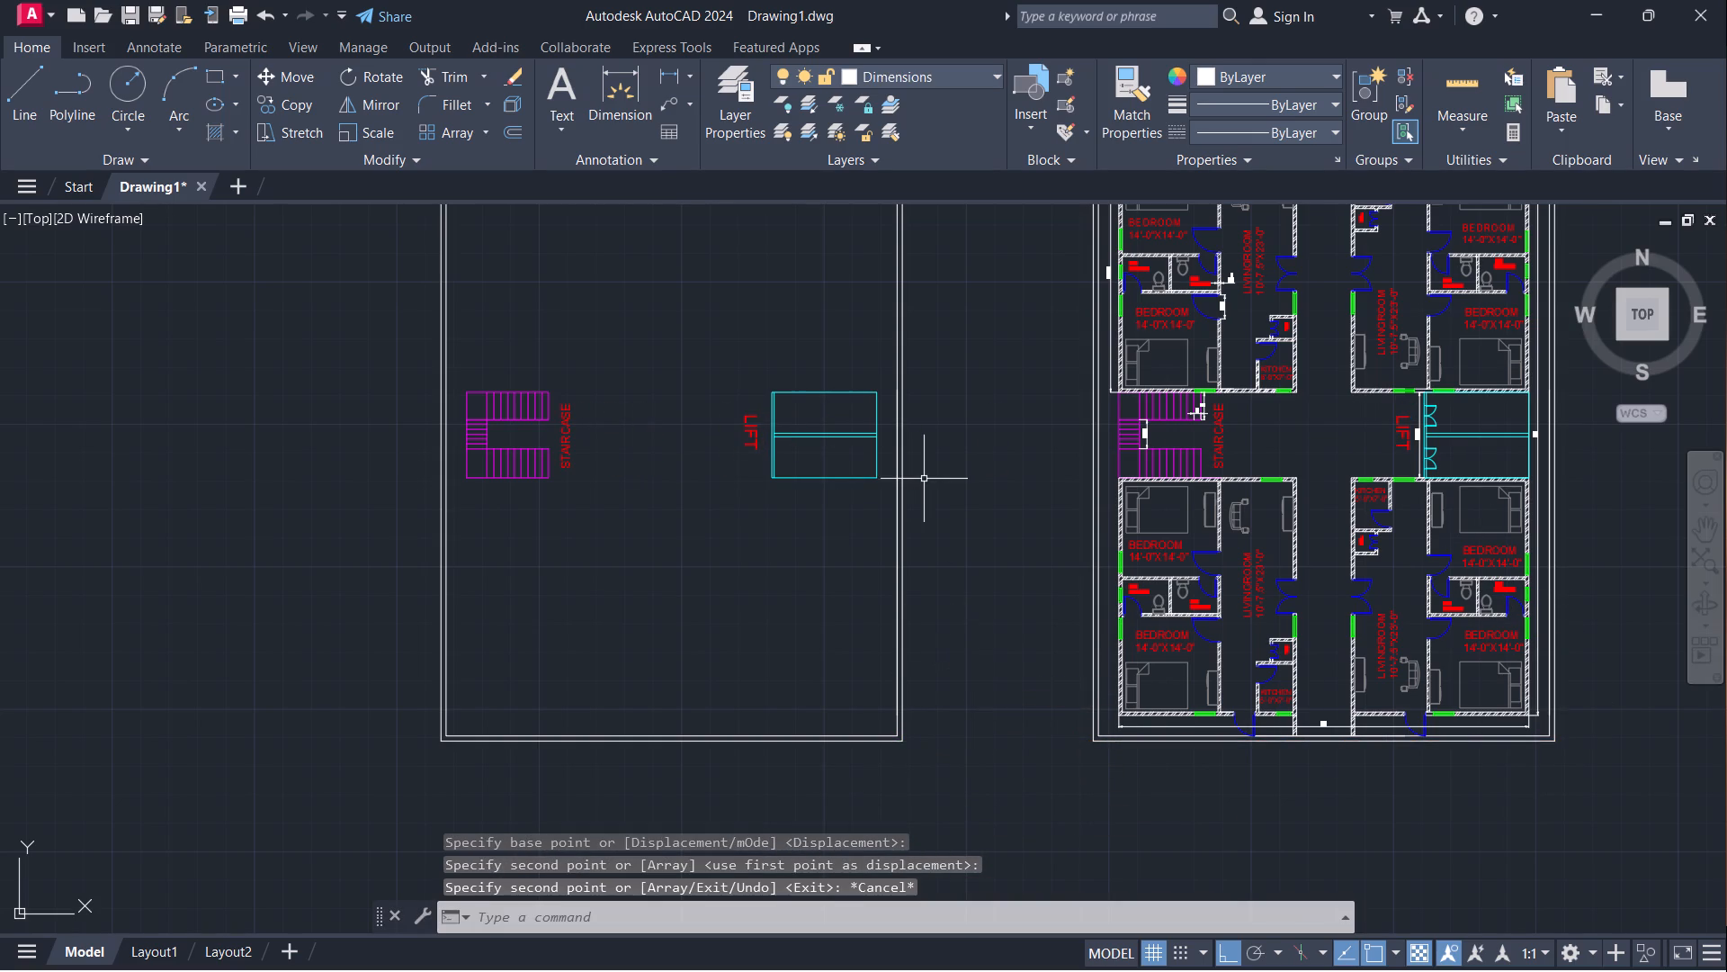
Insert the recent Vehicle block in the empty area left of the boundary copy and close the block palette.
{"action": "middle_click_drag", "start_coordinate": [924, 478], "coordinate": [950, 499]}
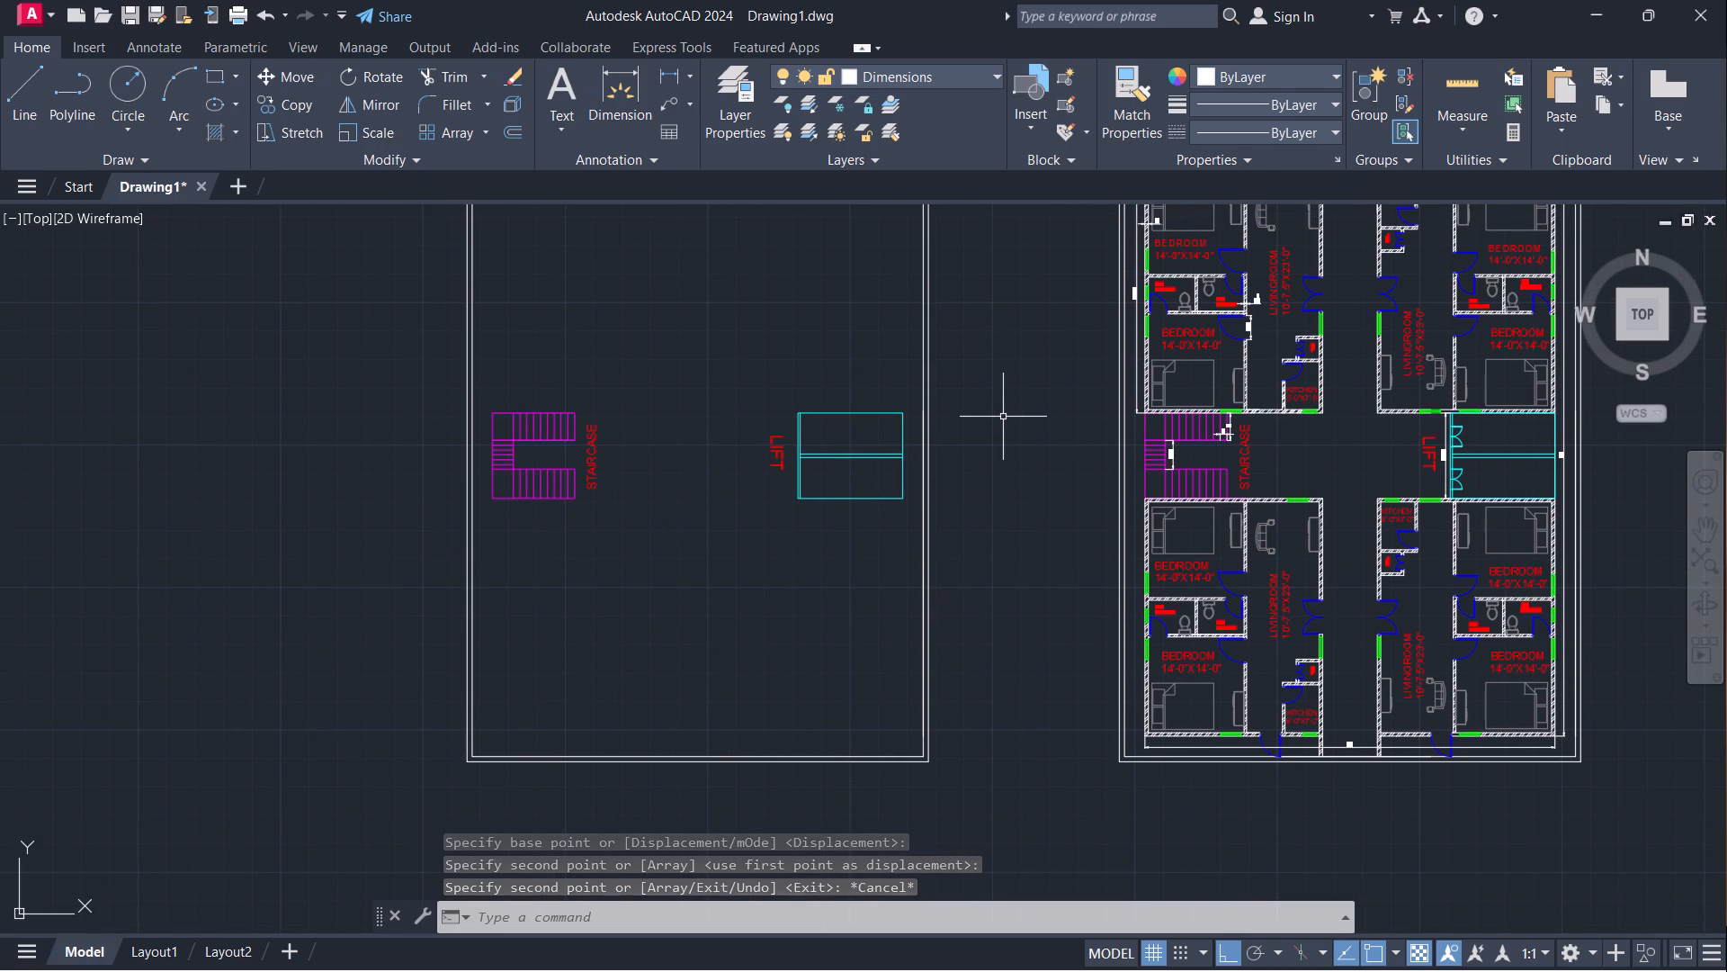
{"action": "scroll", "coordinate": [993, 413], "scroll_direction": "down", "scroll_amount": 1}
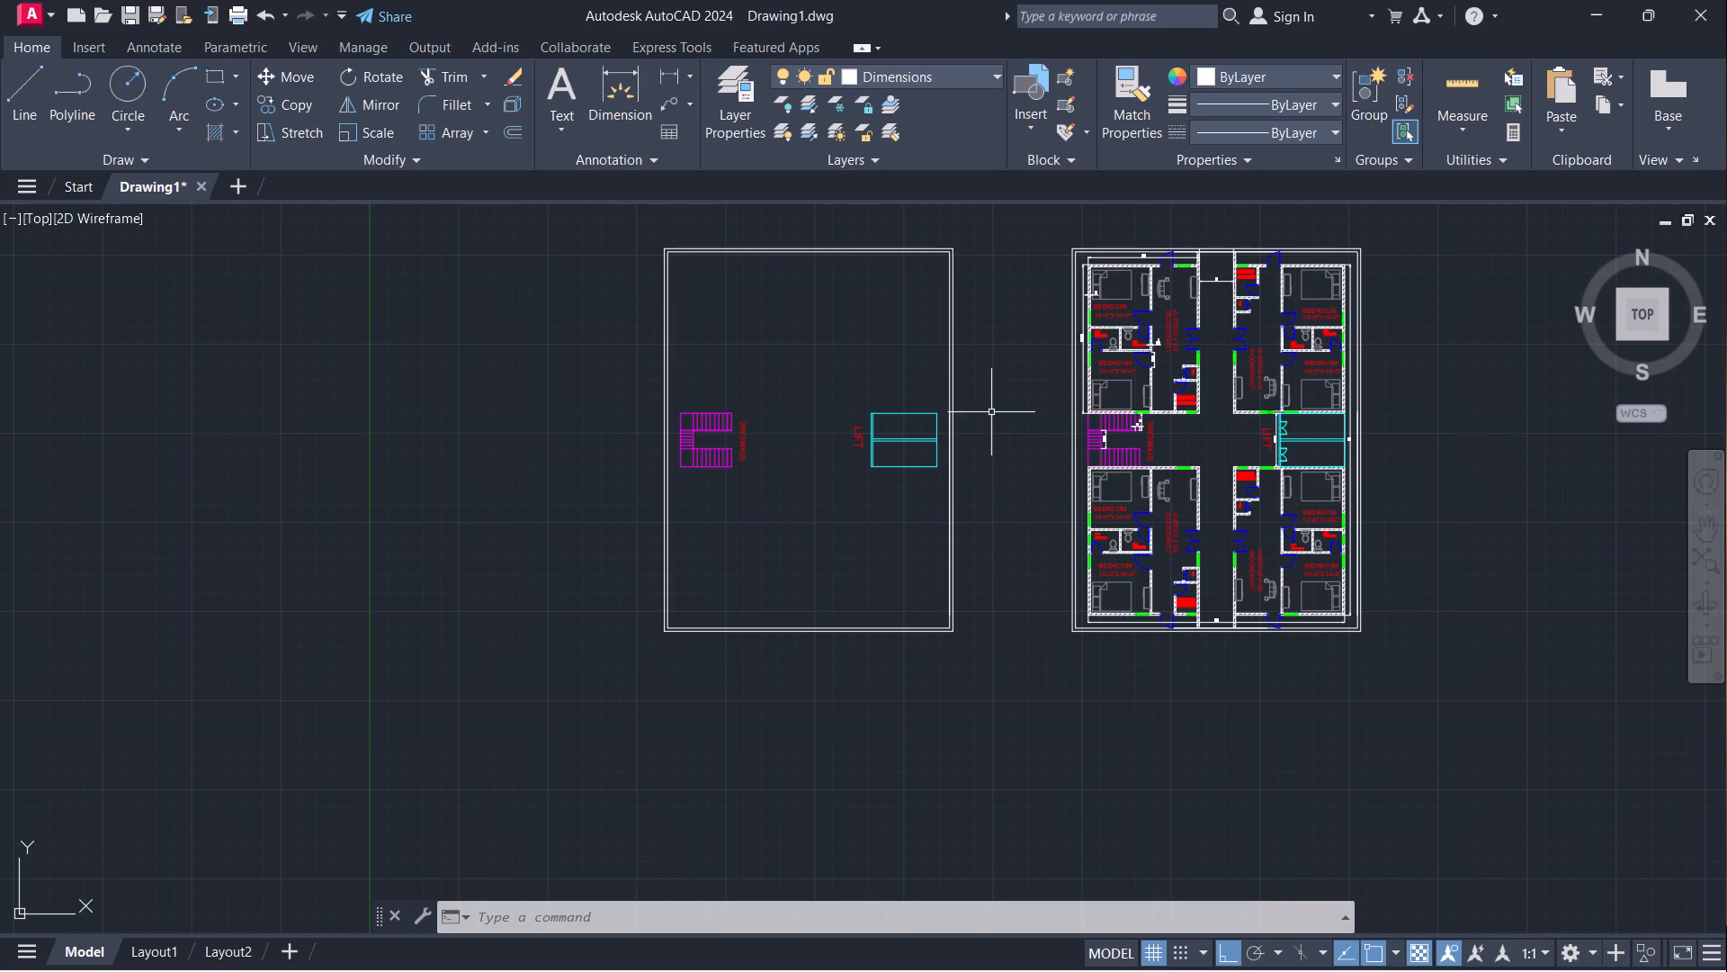
{"action": "key", "text": "i"}
{"action": "key", "text": "Return"}
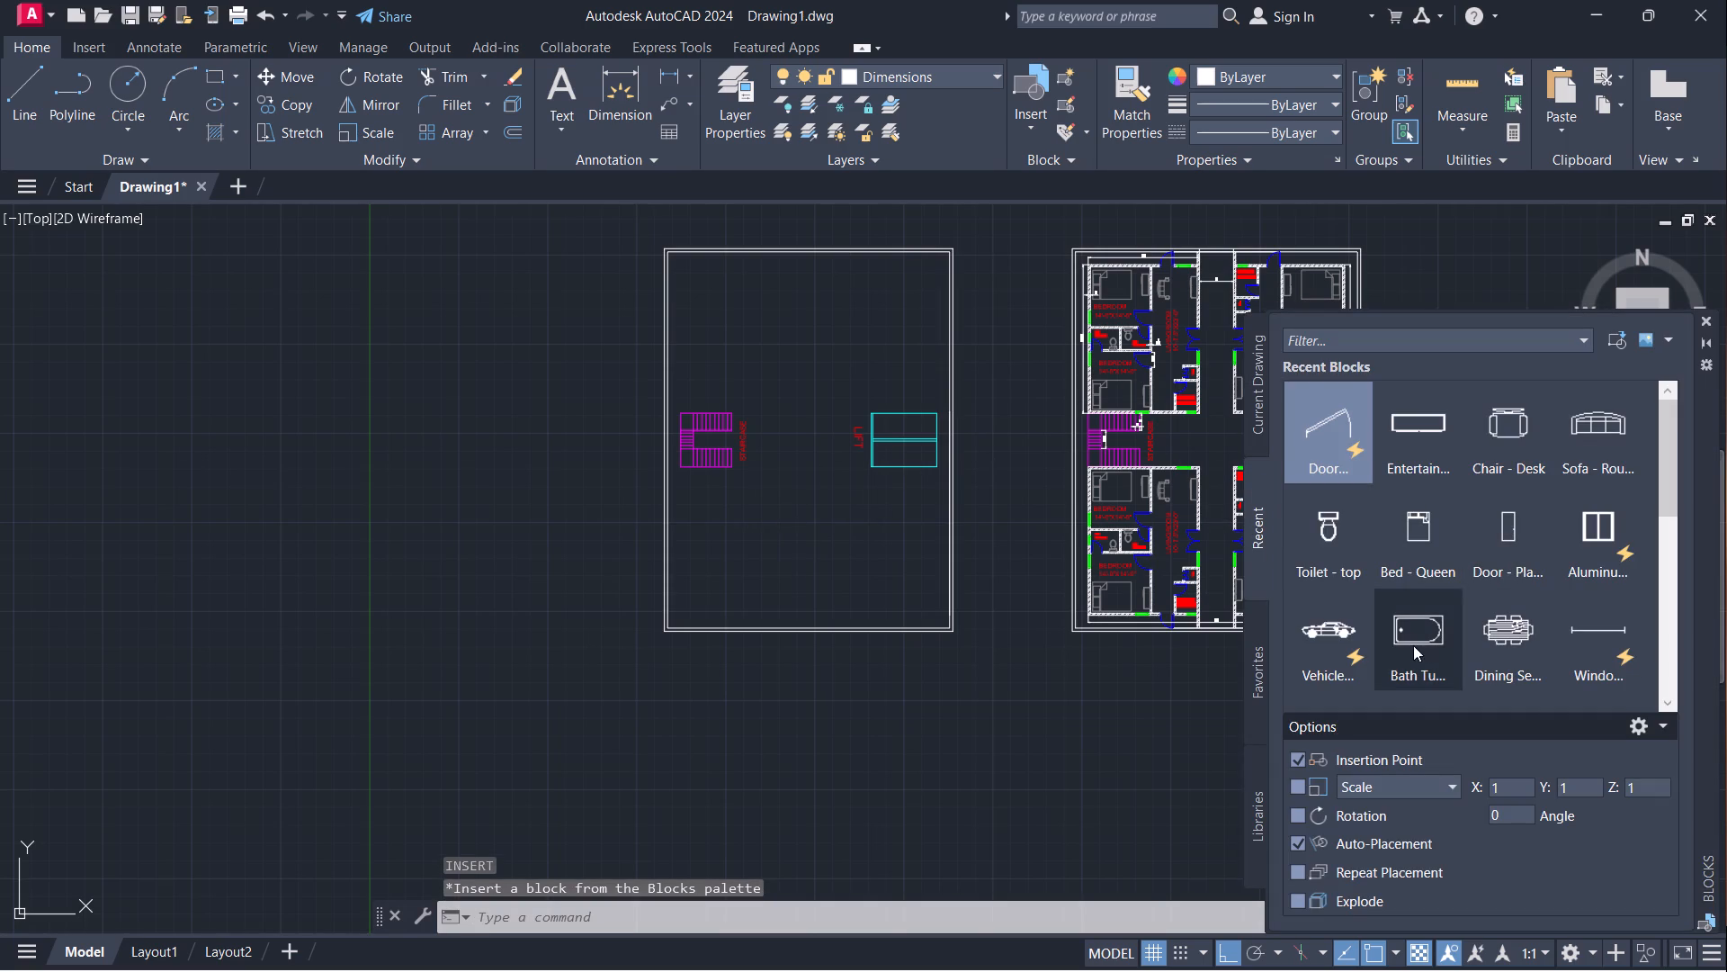
{"action": "left_click", "coordinate": [1334, 629]}
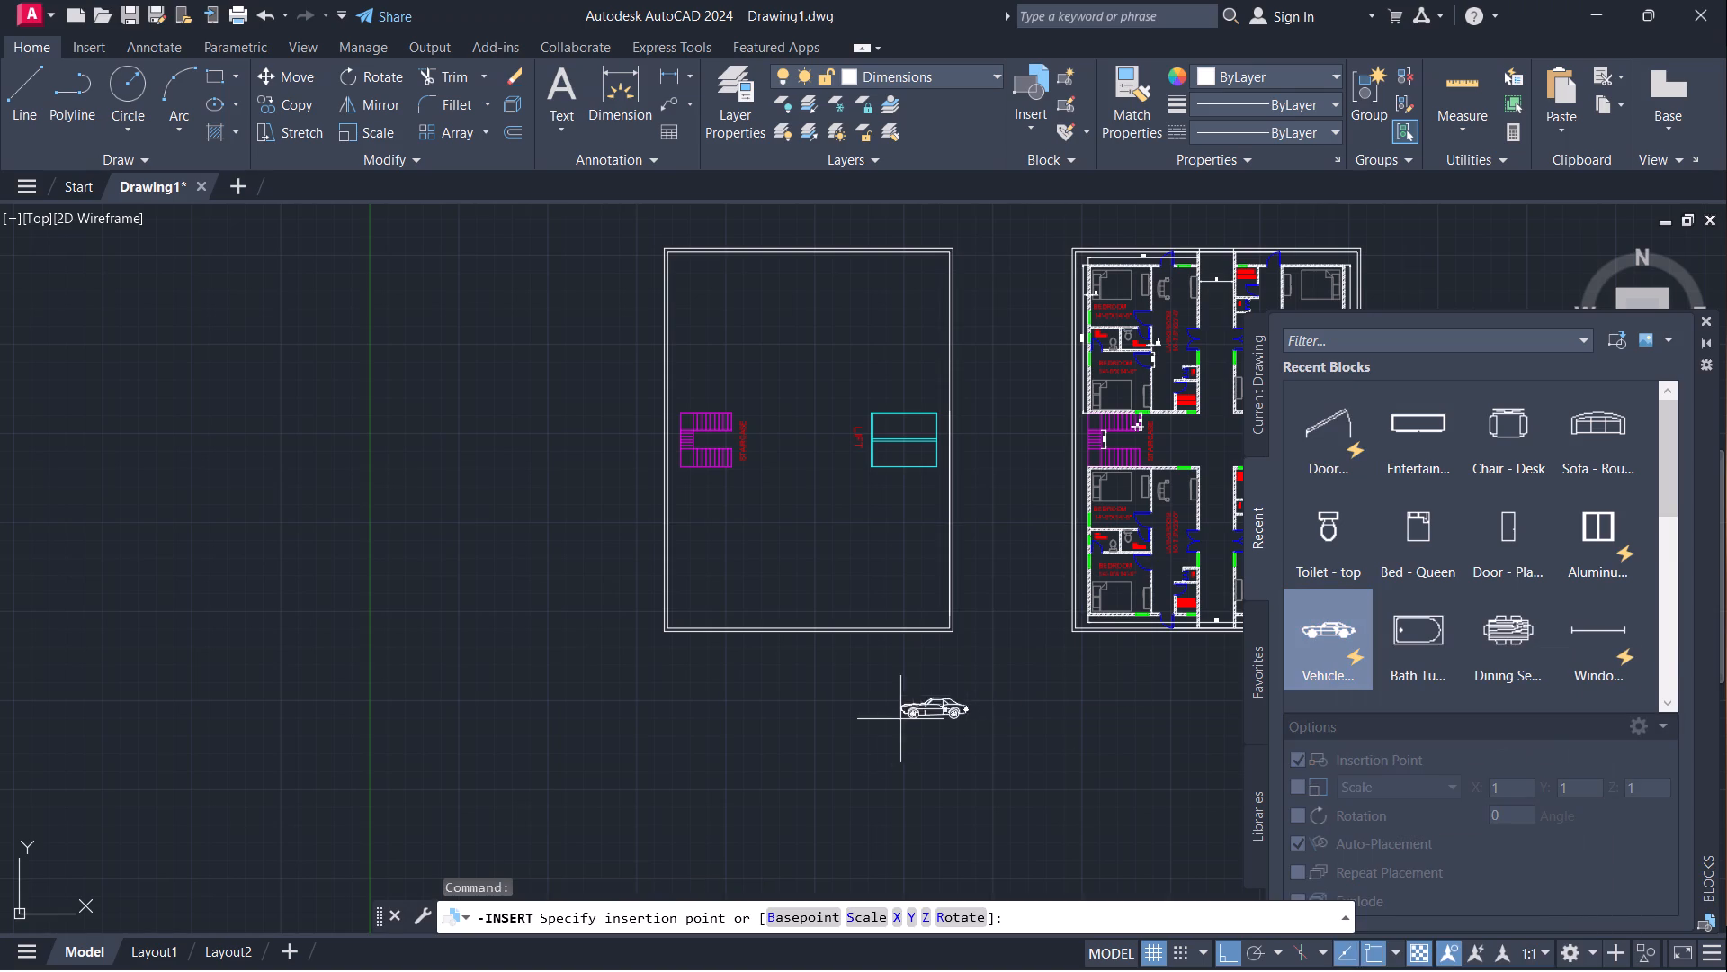
{"action": "left_click", "coordinate": [514, 513]}
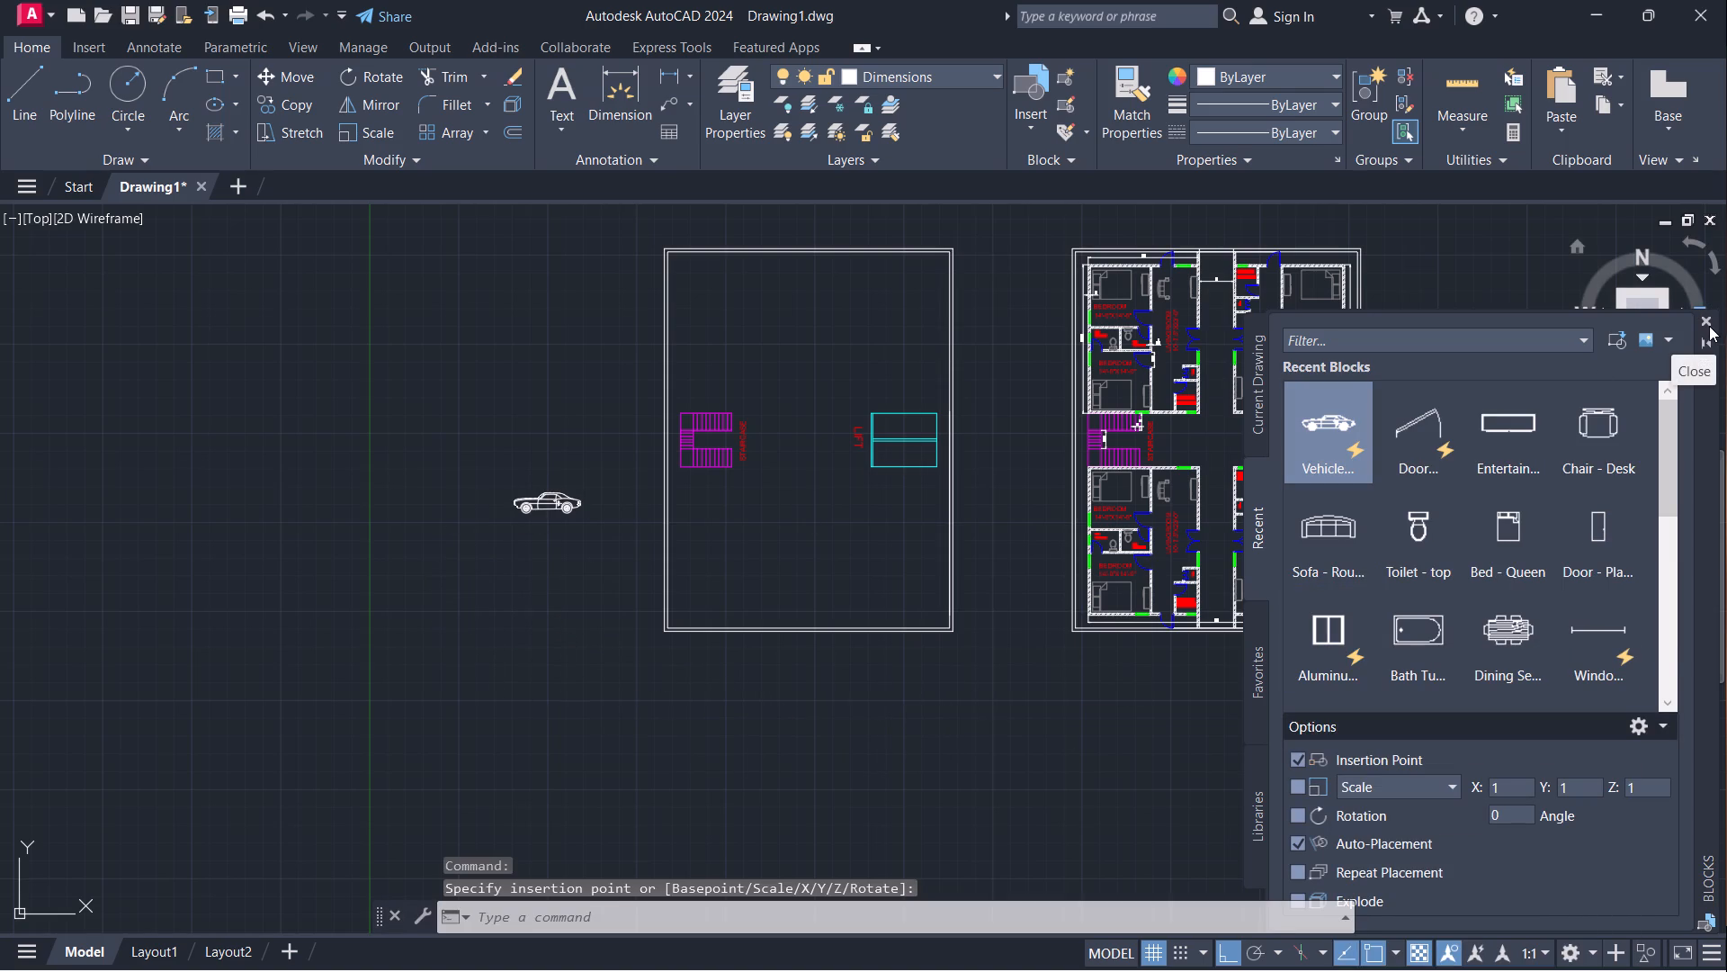
{"action": "left_click", "coordinate": [1706, 319]}
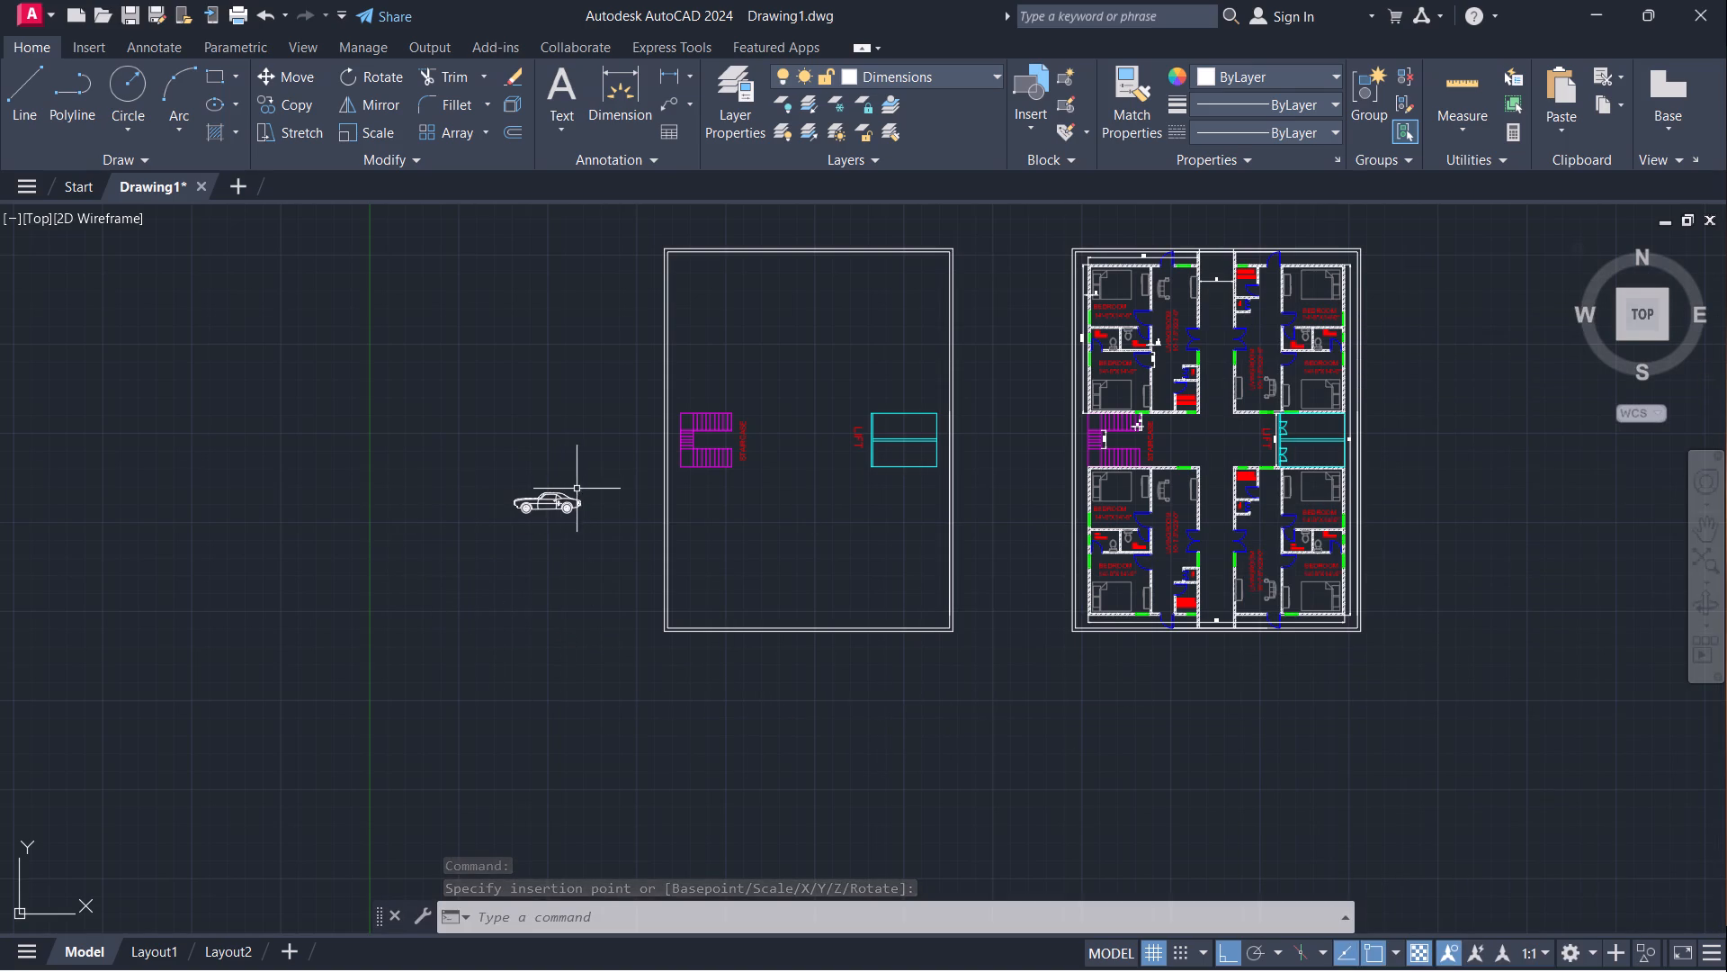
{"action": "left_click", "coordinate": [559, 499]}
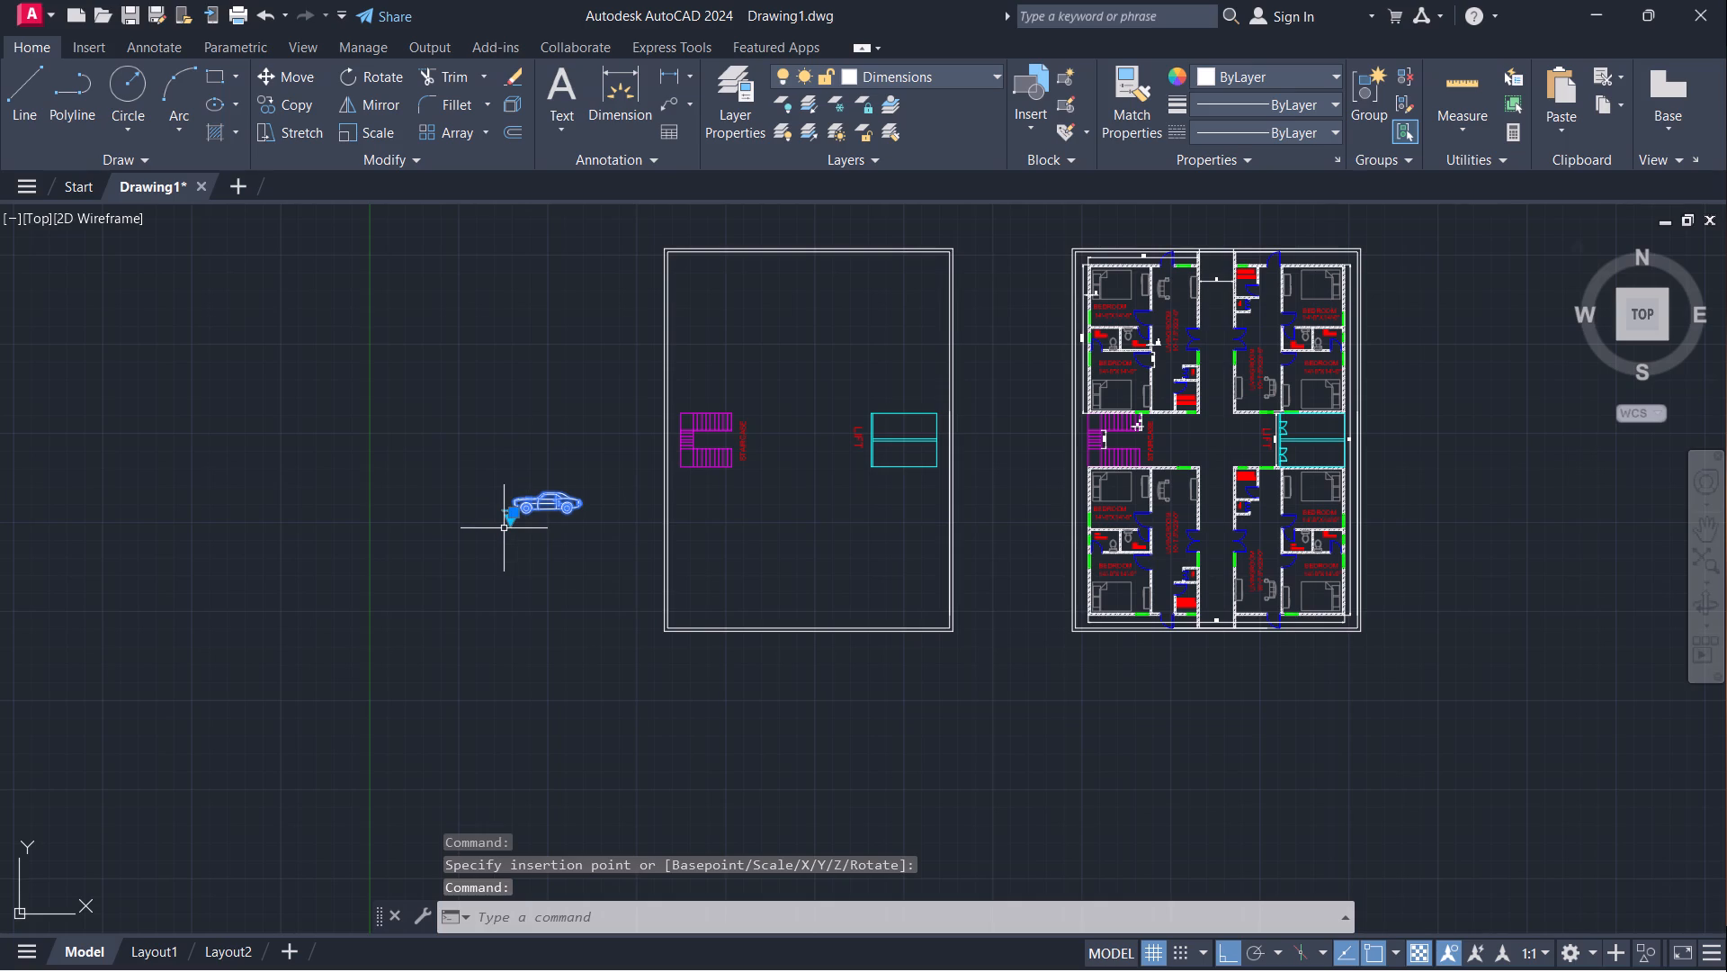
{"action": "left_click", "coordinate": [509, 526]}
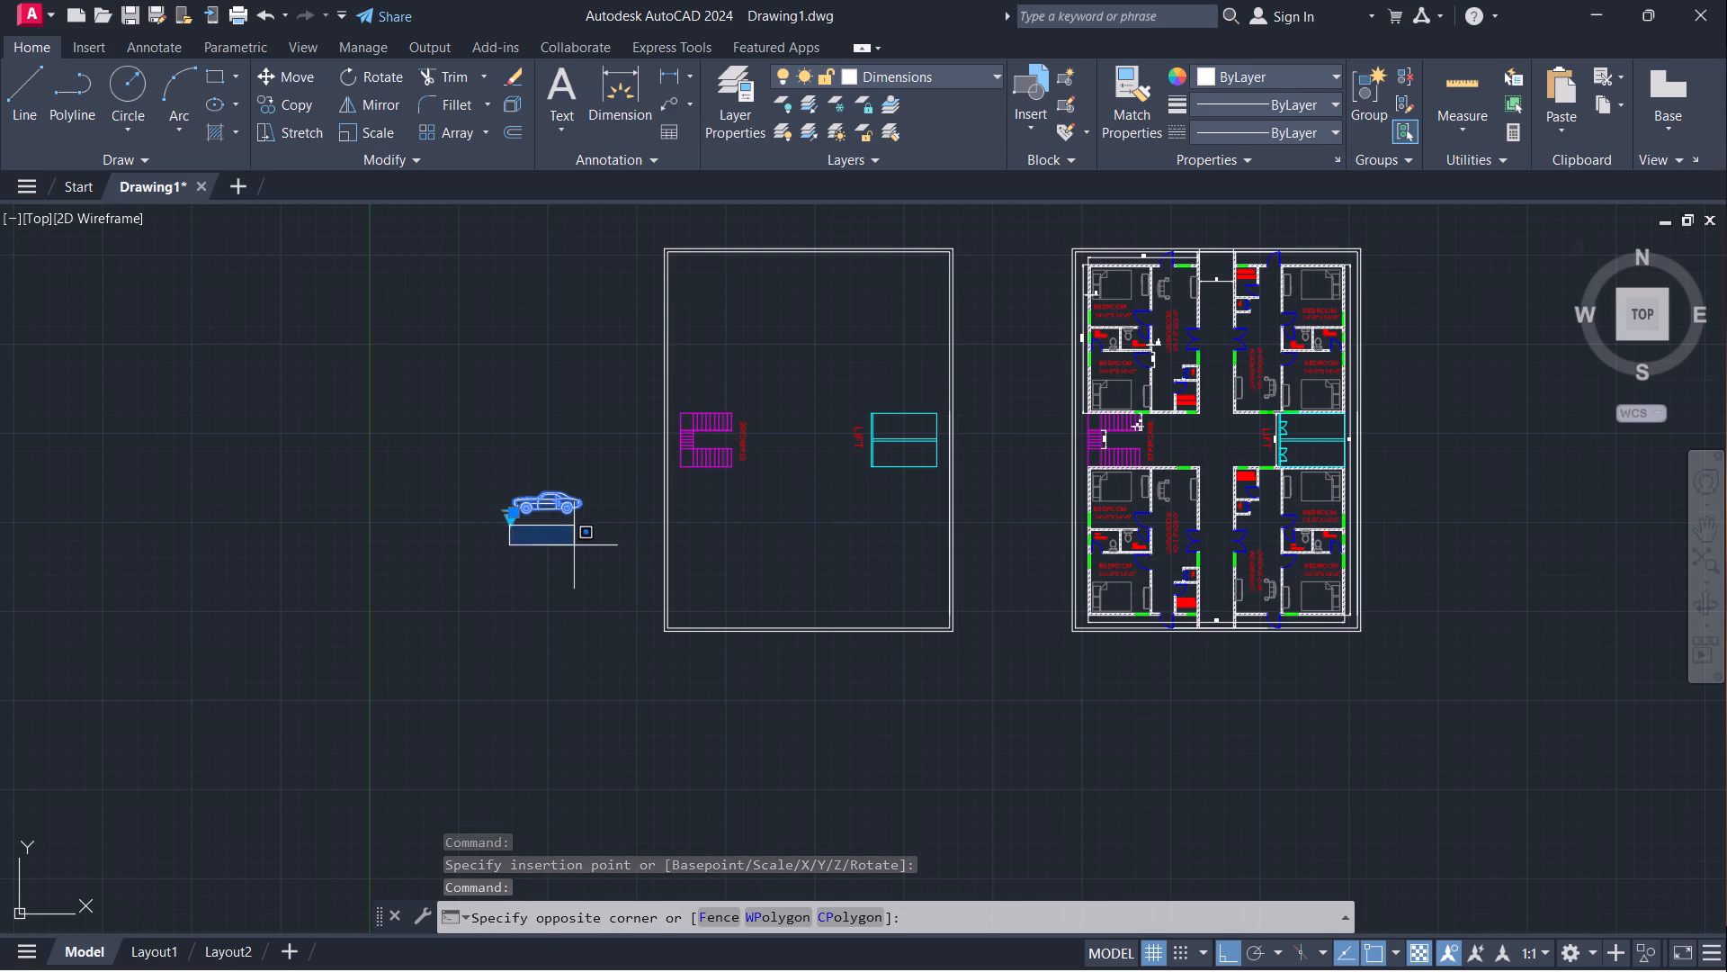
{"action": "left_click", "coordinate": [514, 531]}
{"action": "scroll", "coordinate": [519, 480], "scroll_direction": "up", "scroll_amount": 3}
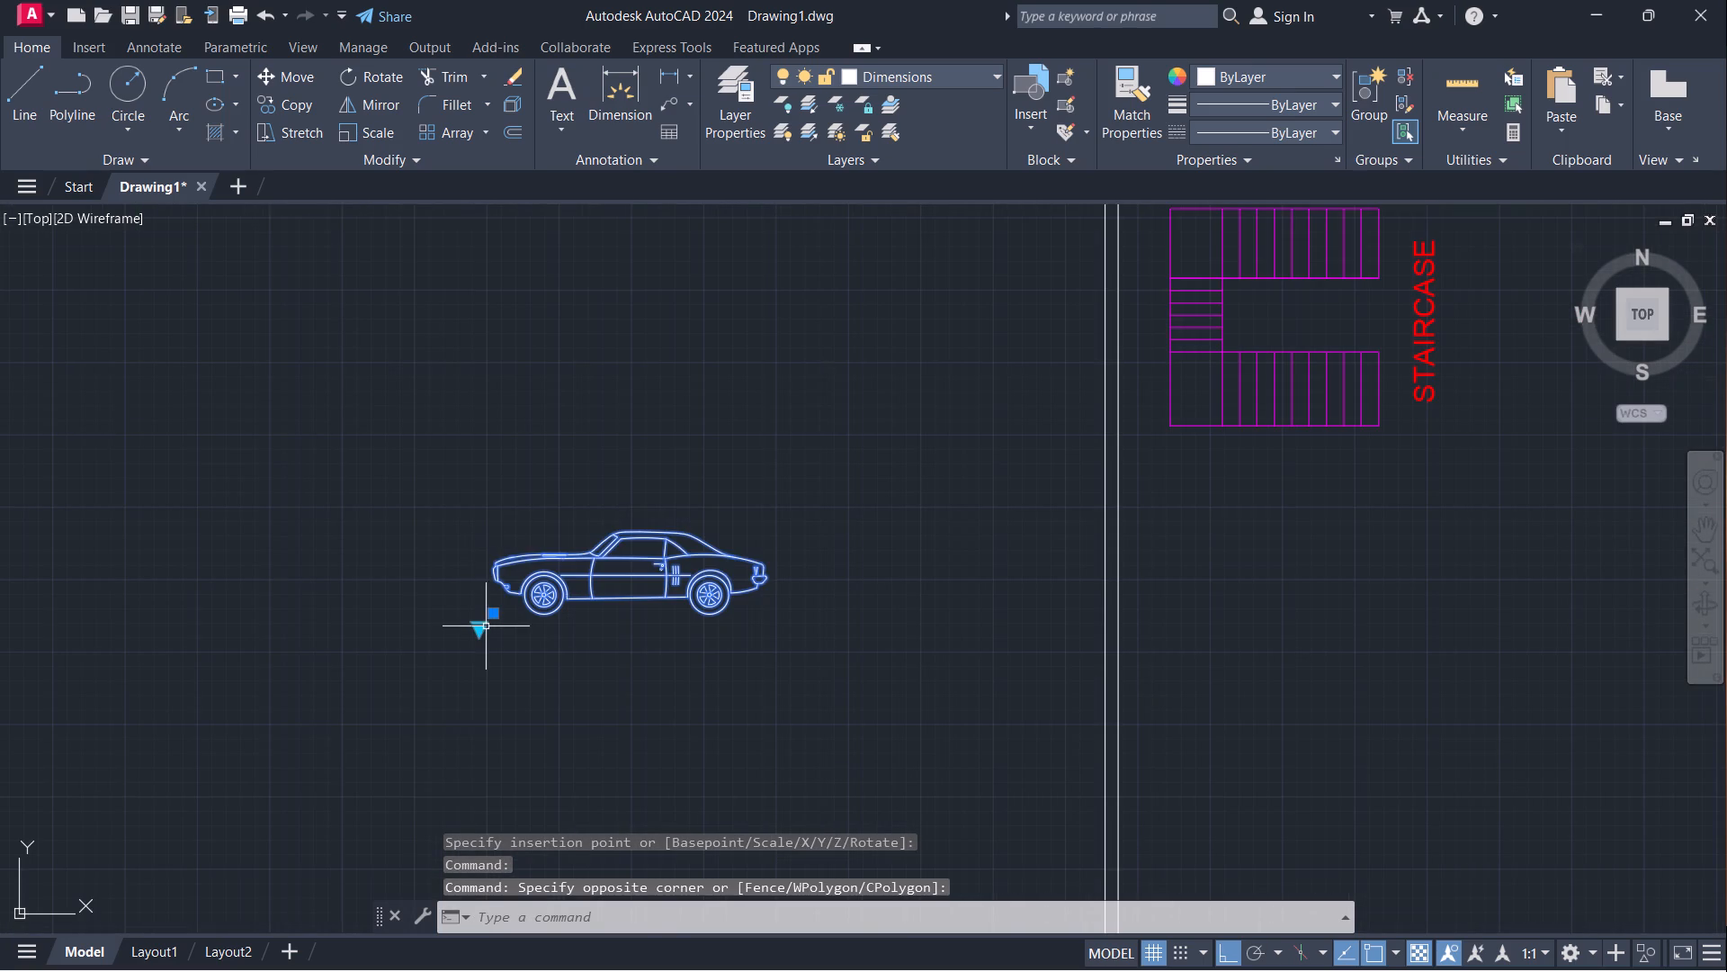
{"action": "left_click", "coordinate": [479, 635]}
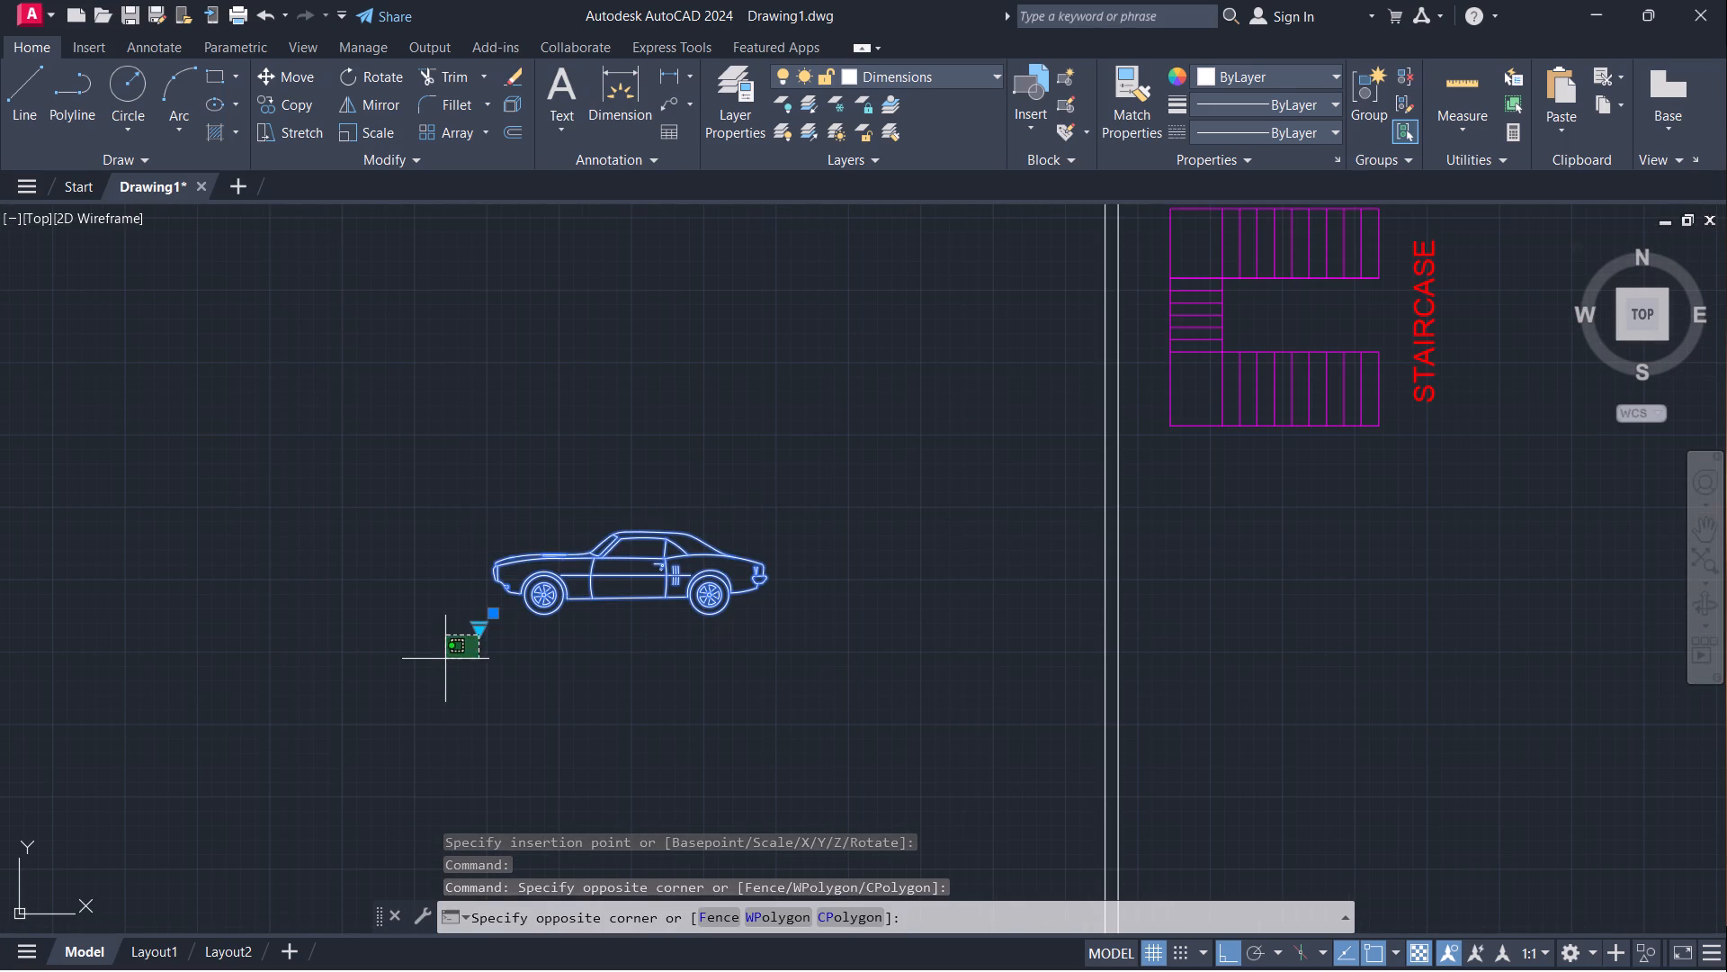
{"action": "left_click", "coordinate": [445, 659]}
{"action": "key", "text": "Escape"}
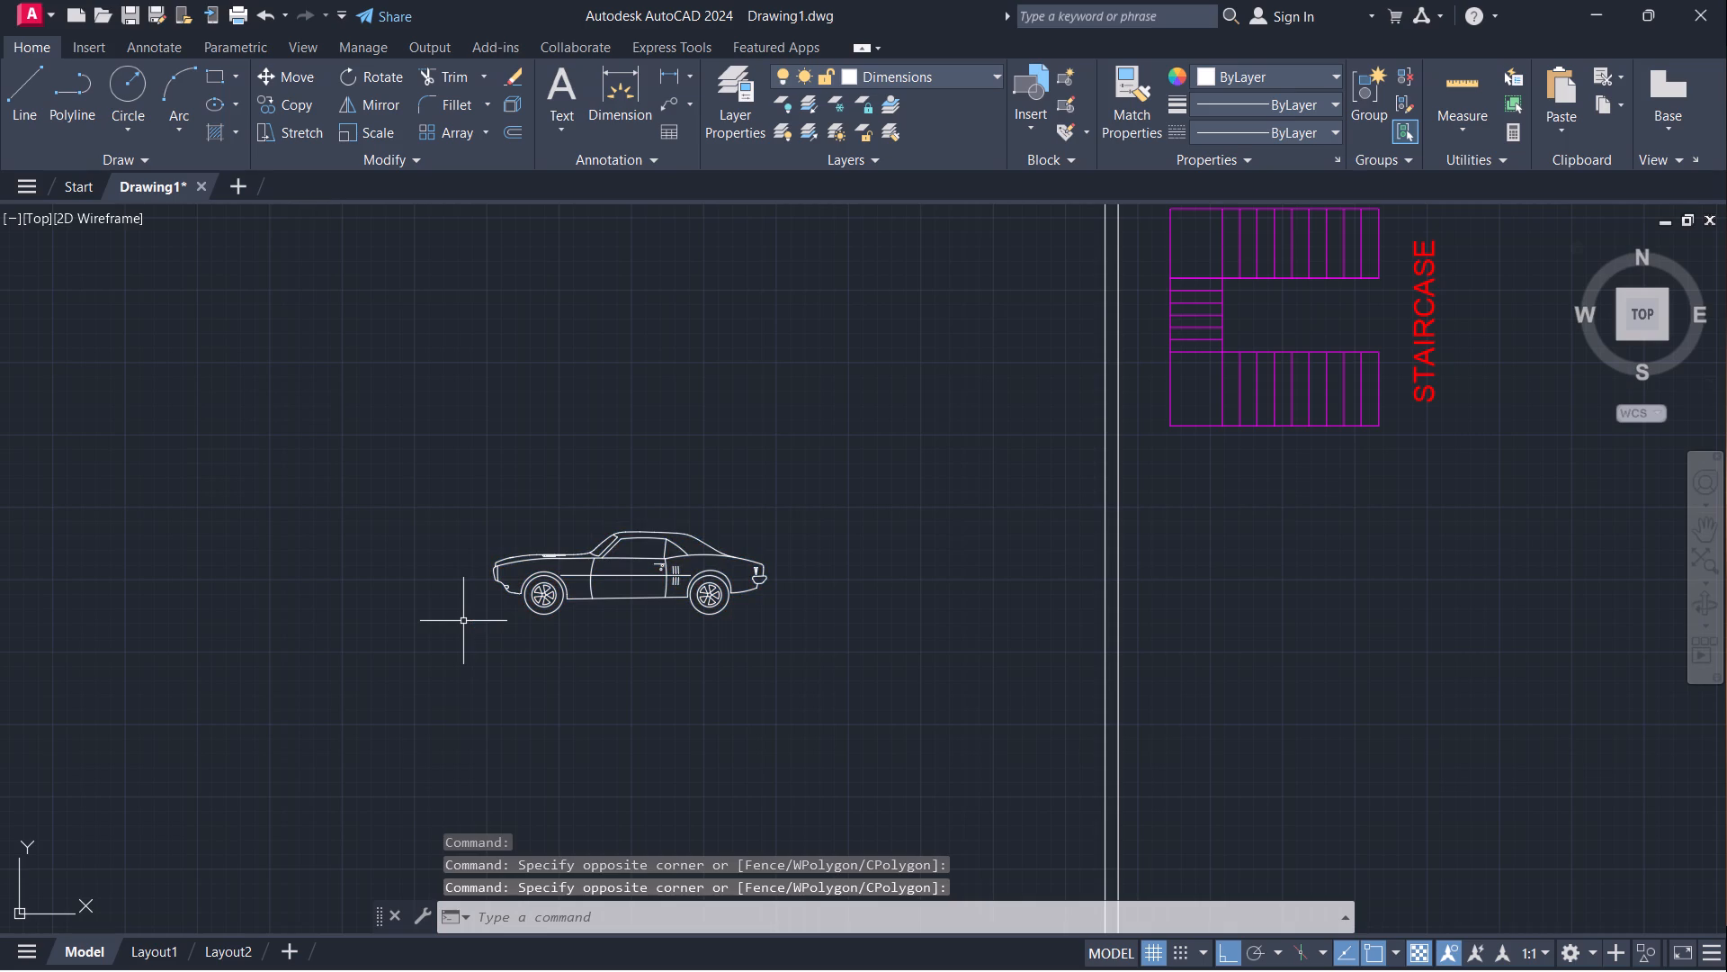
Switch the inserted vehicle block to the Sports Car (Top) view.
{"action": "left_click", "coordinate": [561, 578]}
{"action": "left_click", "coordinate": [482, 634]}
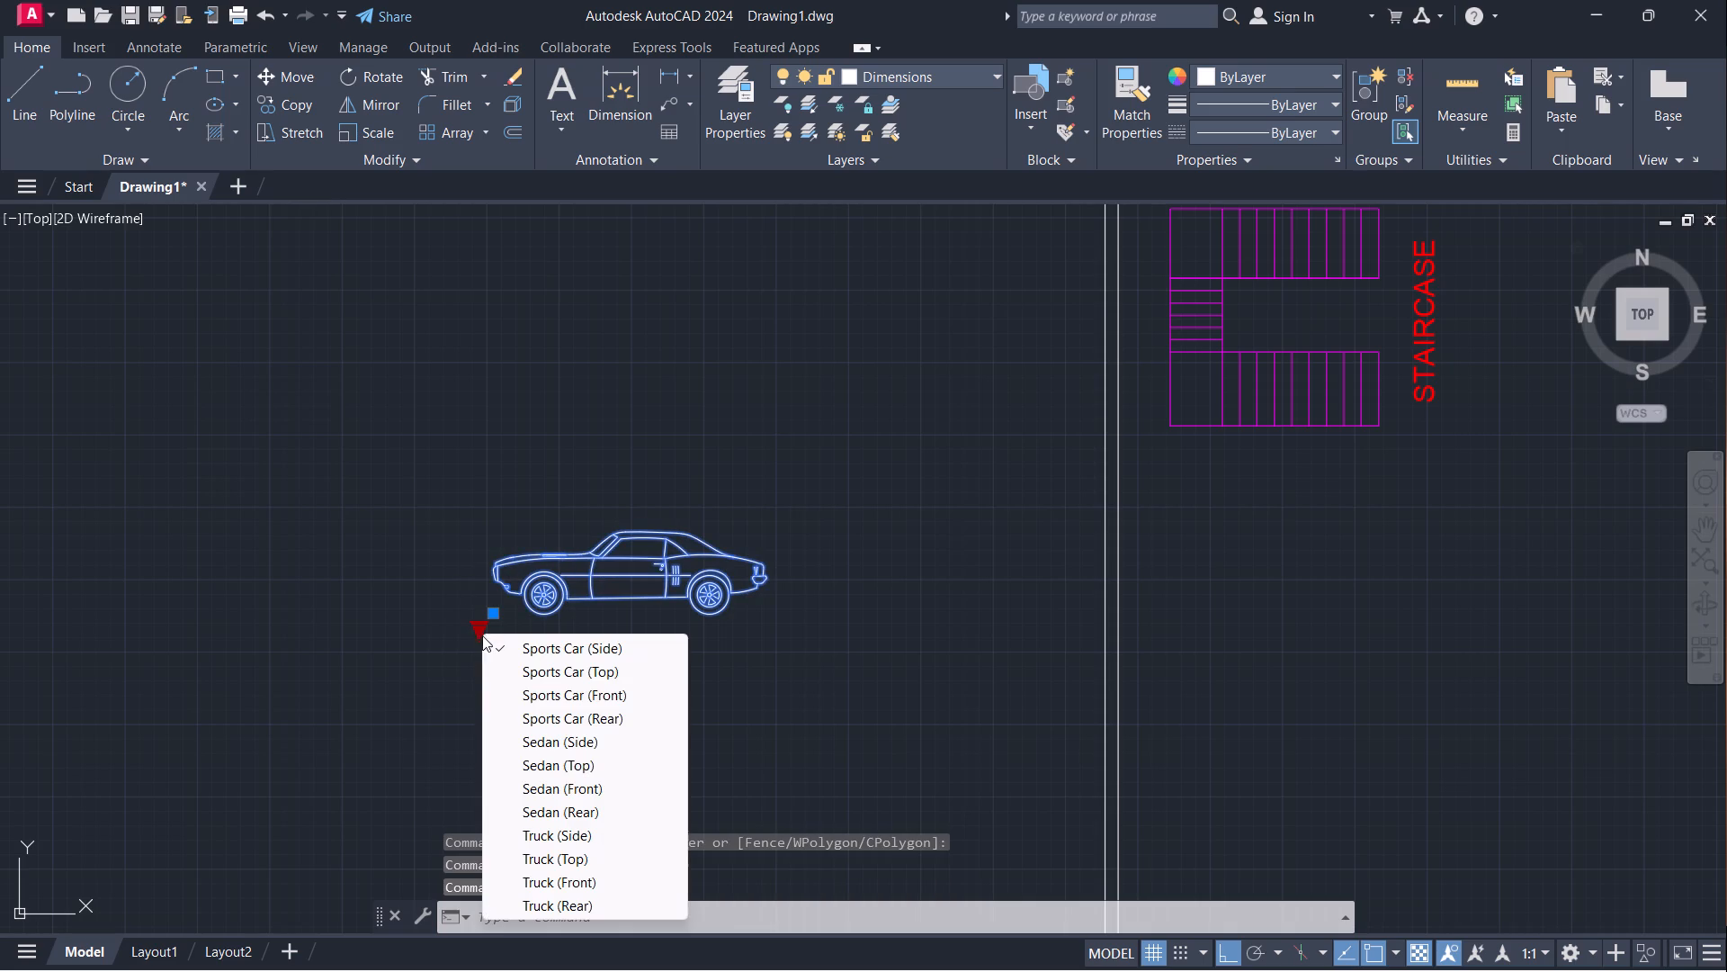
{"action": "left_click", "coordinate": [559, 668]}
Copy the top-view car, with its centre as base point and Ortho off, to three spots stacked above the lift in the boundary copy.
{"action": "scroll", "coordinate": [658, 490], "scroll_direction": "down", "scroll_amount": 2}
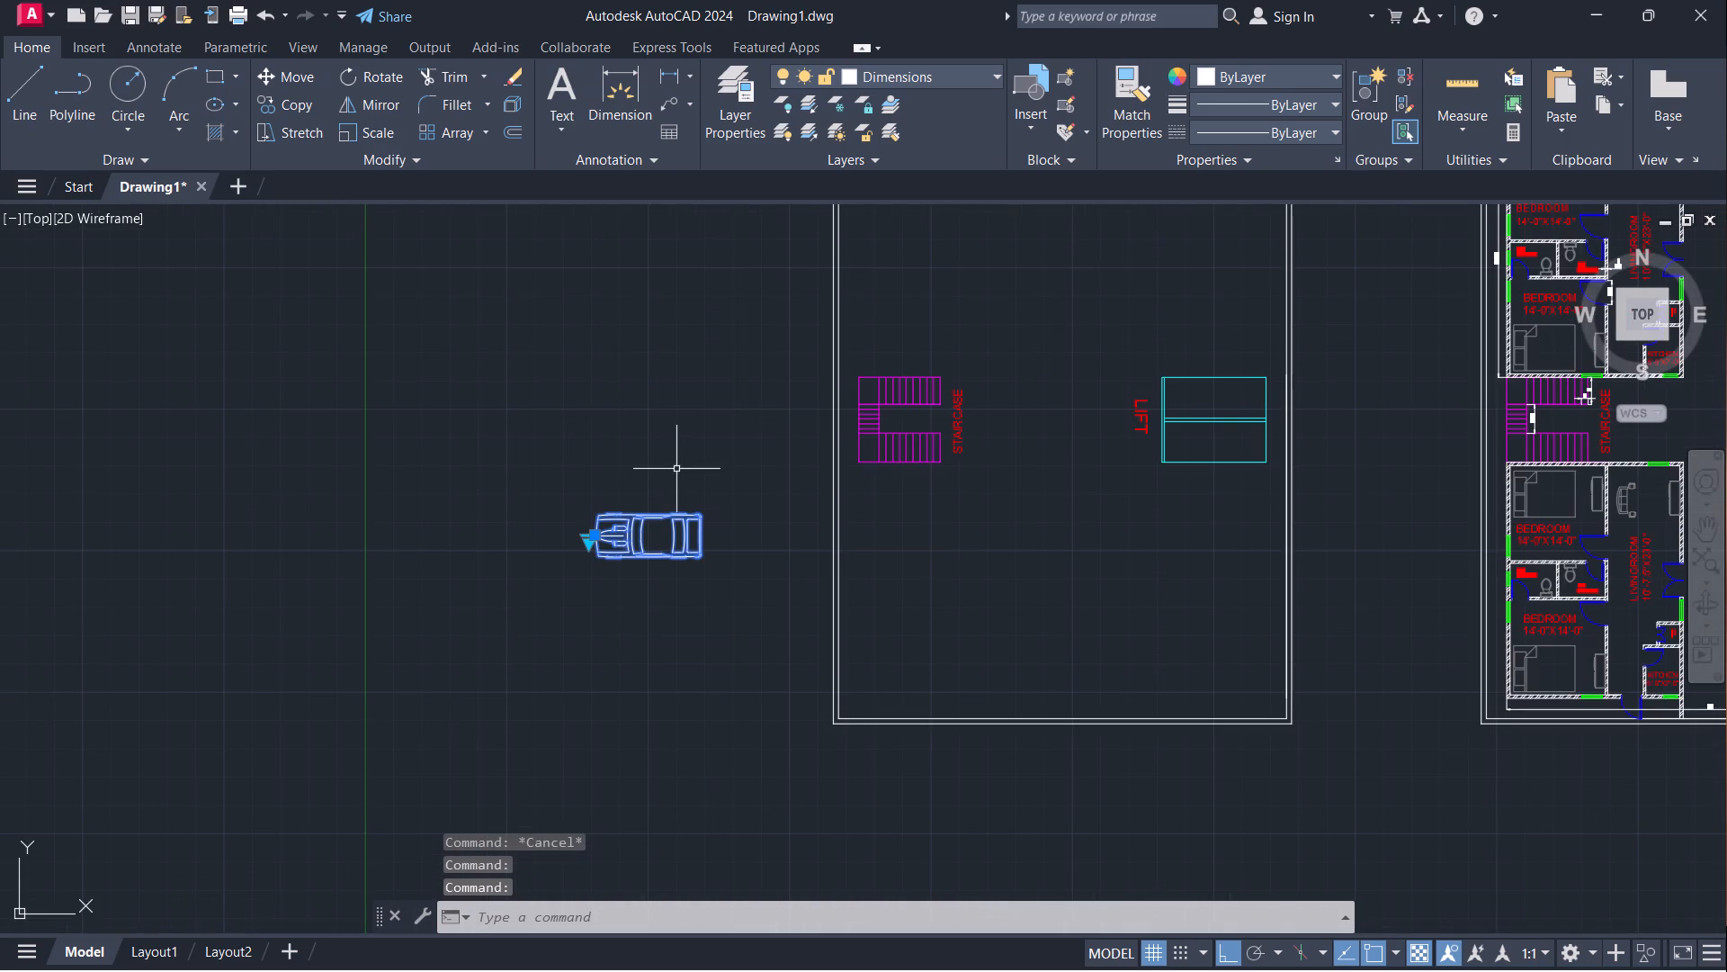
{"action": "left_click", "coordinate": [609, 538]}
{"action": "type", "text": "co"}
{"action": "key", "text": "Return"}
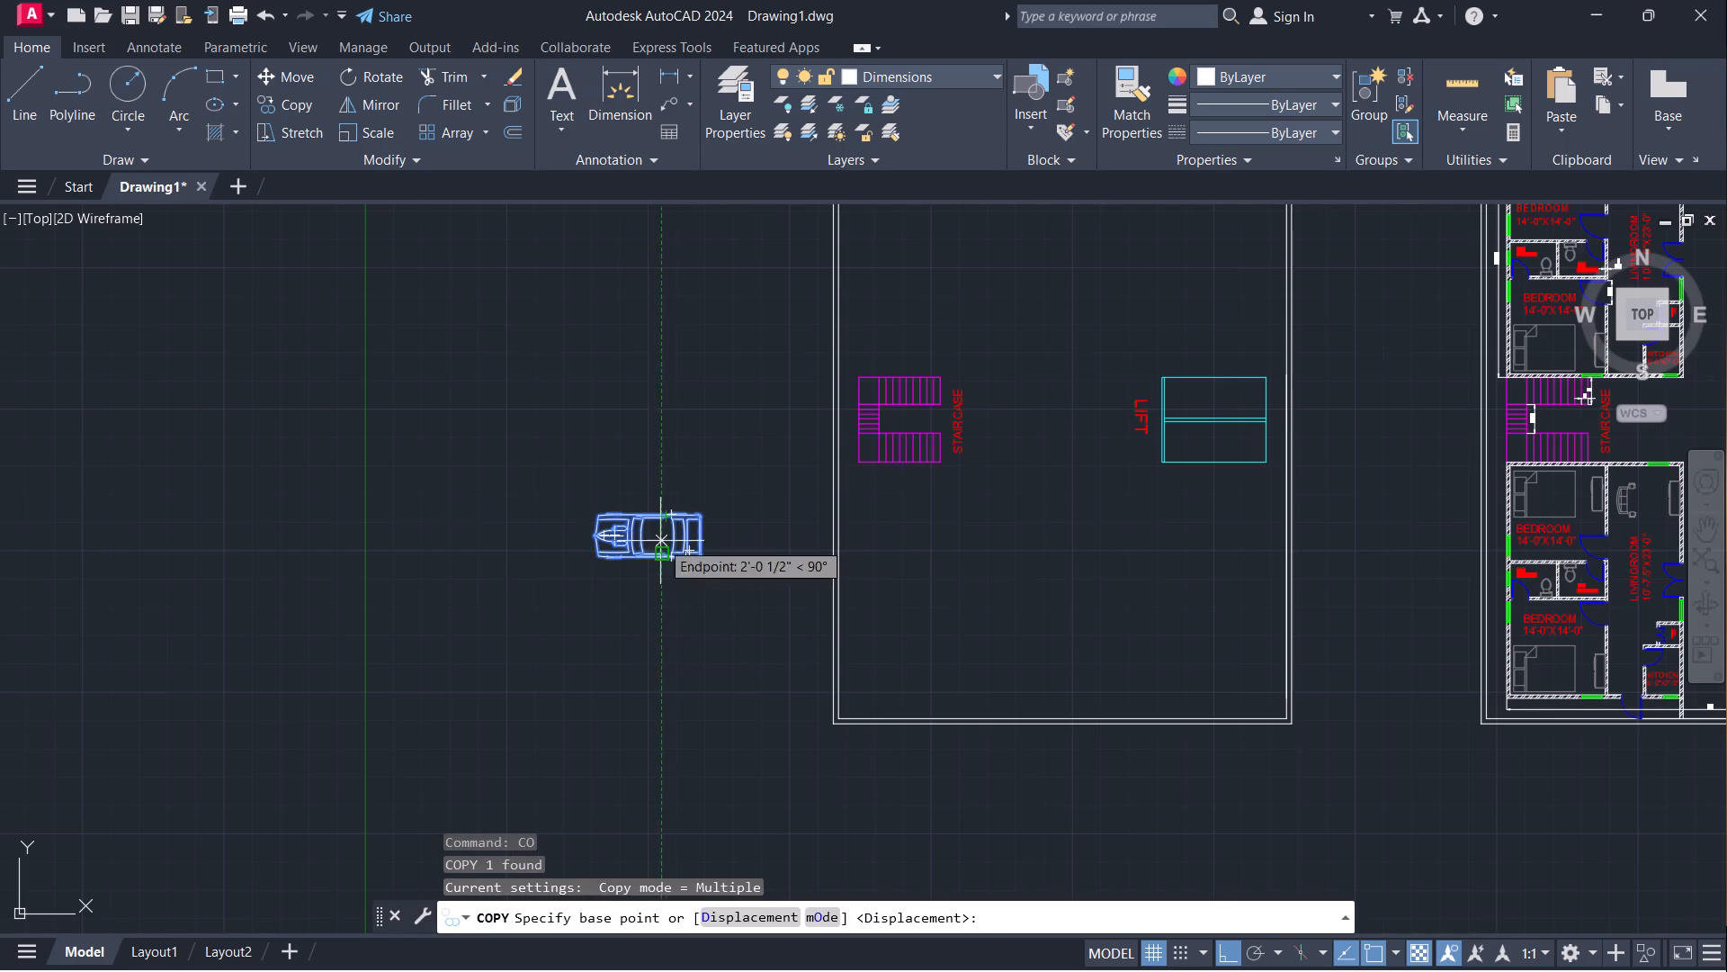
{"action": "left_click", "coordinate": [656, 536]}
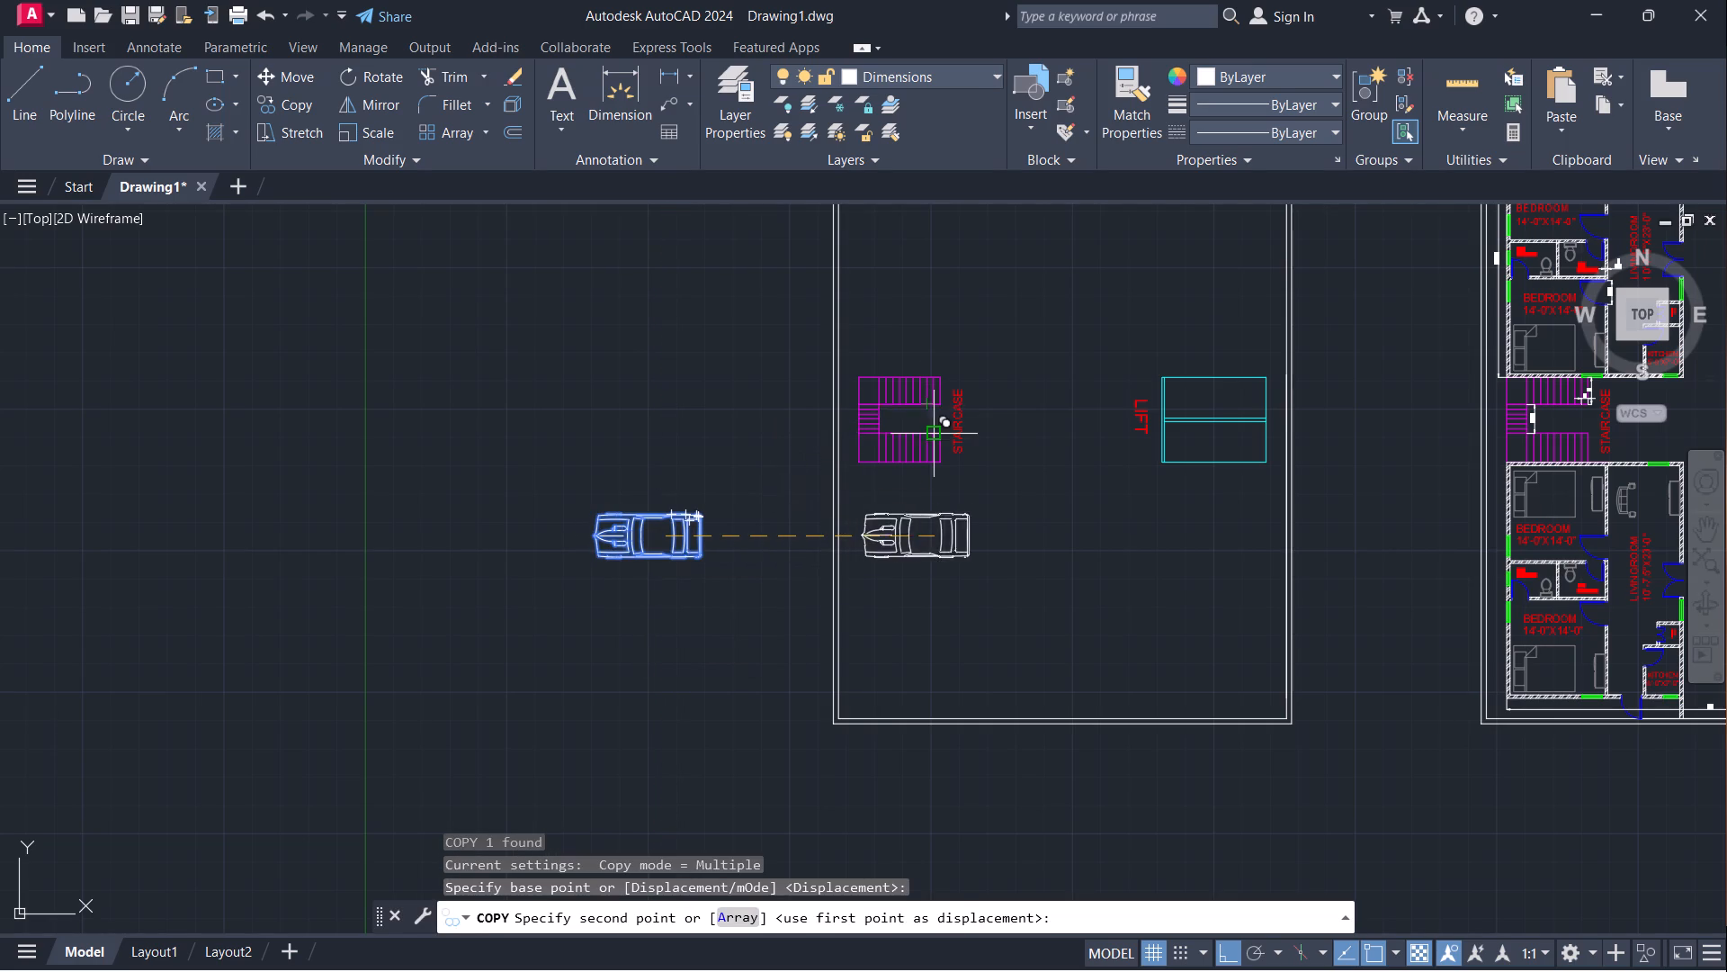
{"action": "key", "text": "F8"}
{"action": "middle_click_drag", "start_coordinate": [1029, 513], "coordinate": [884, 728]}
{"action": "scroll", "coordinate": [1029, 513], "scroll_direction": "down", "scroll_amount": 1}
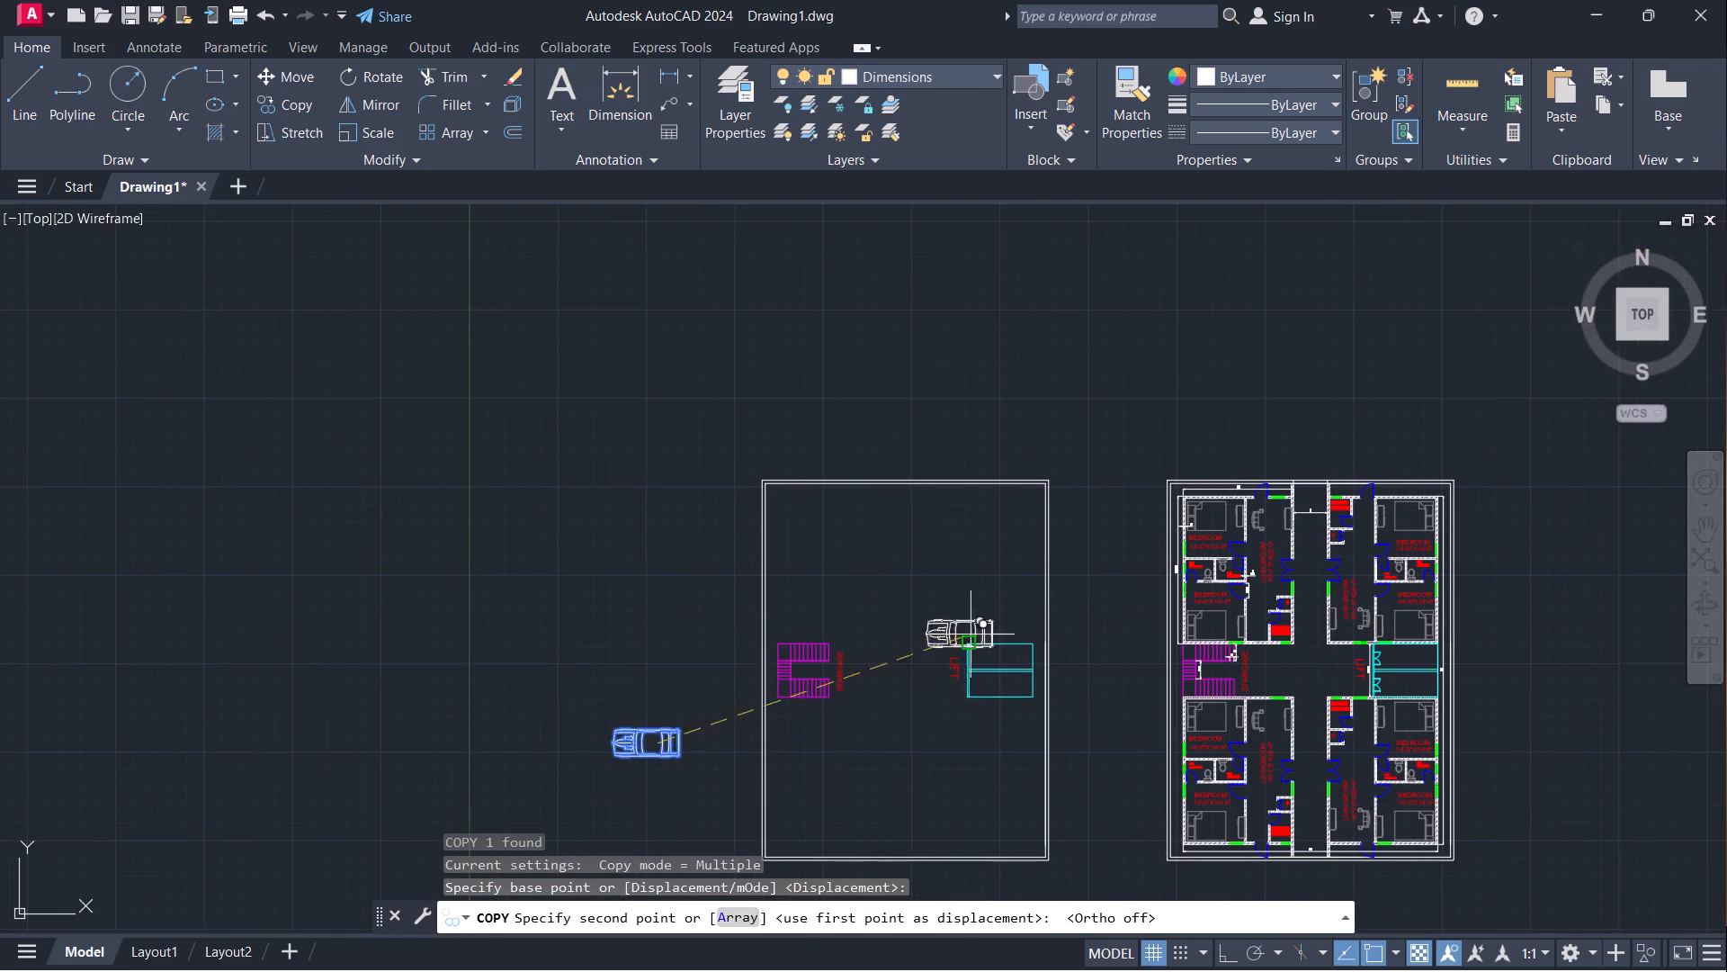
{"action": "scroll", "coordinate": [987, 543], "scroll_direction": "up", "scroll_amount": 1}
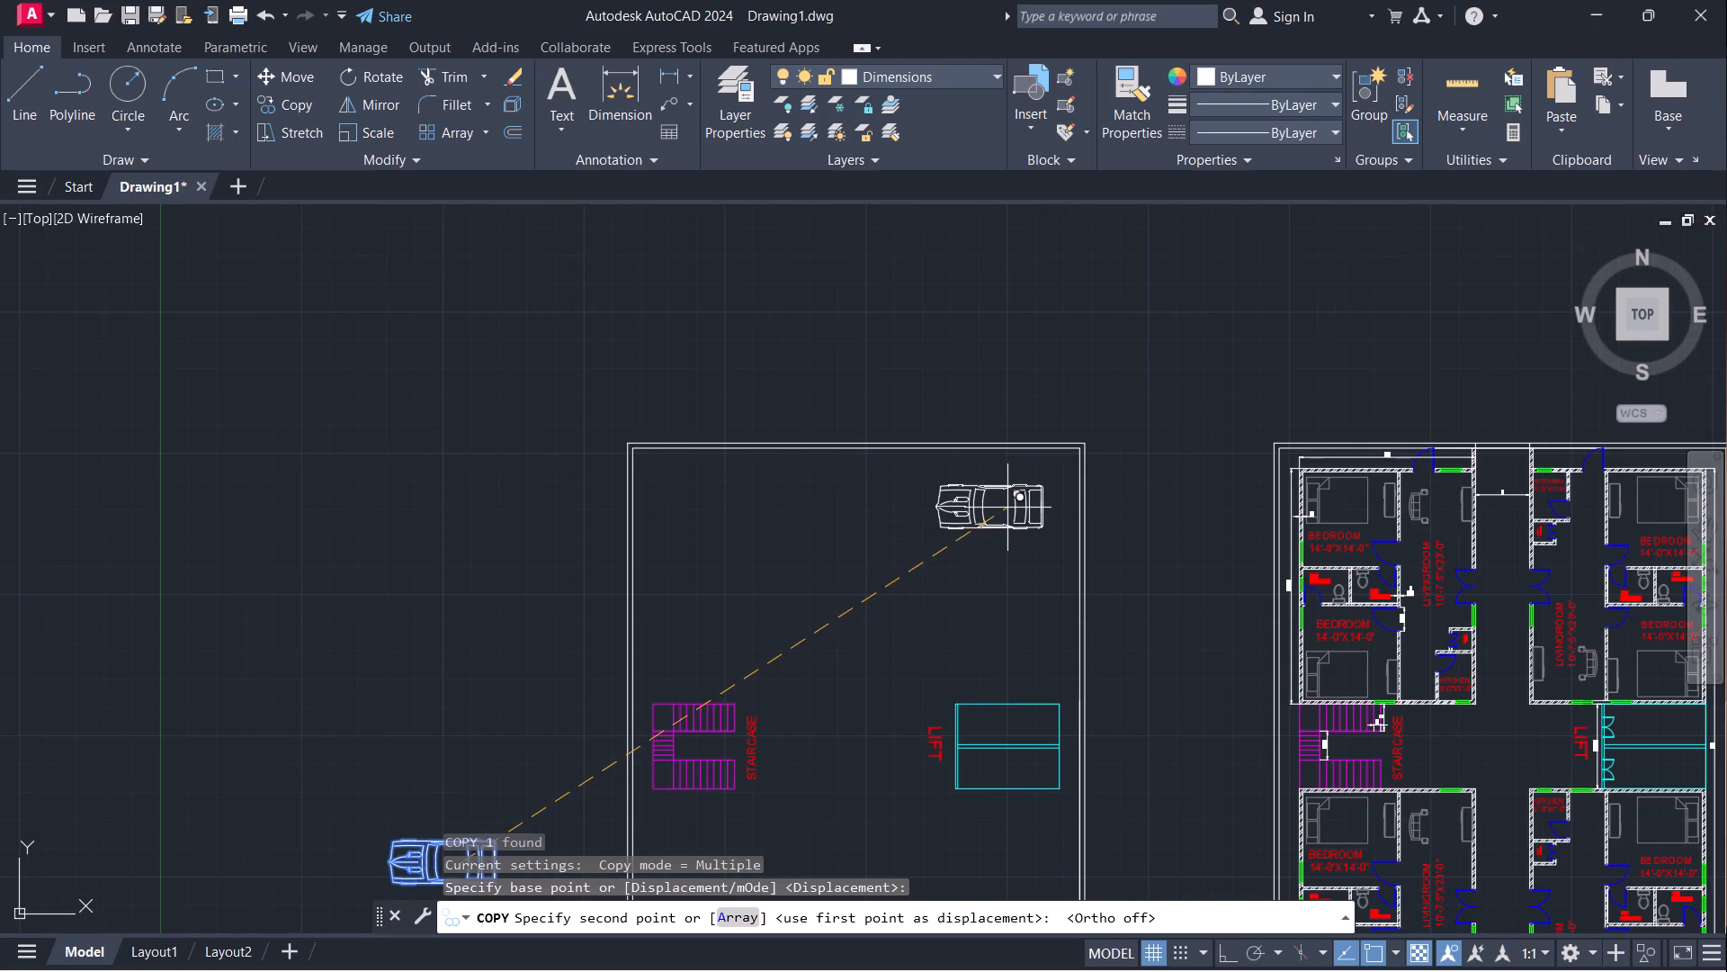
{"action": "left_click", "coordinate": [1016, 513]}
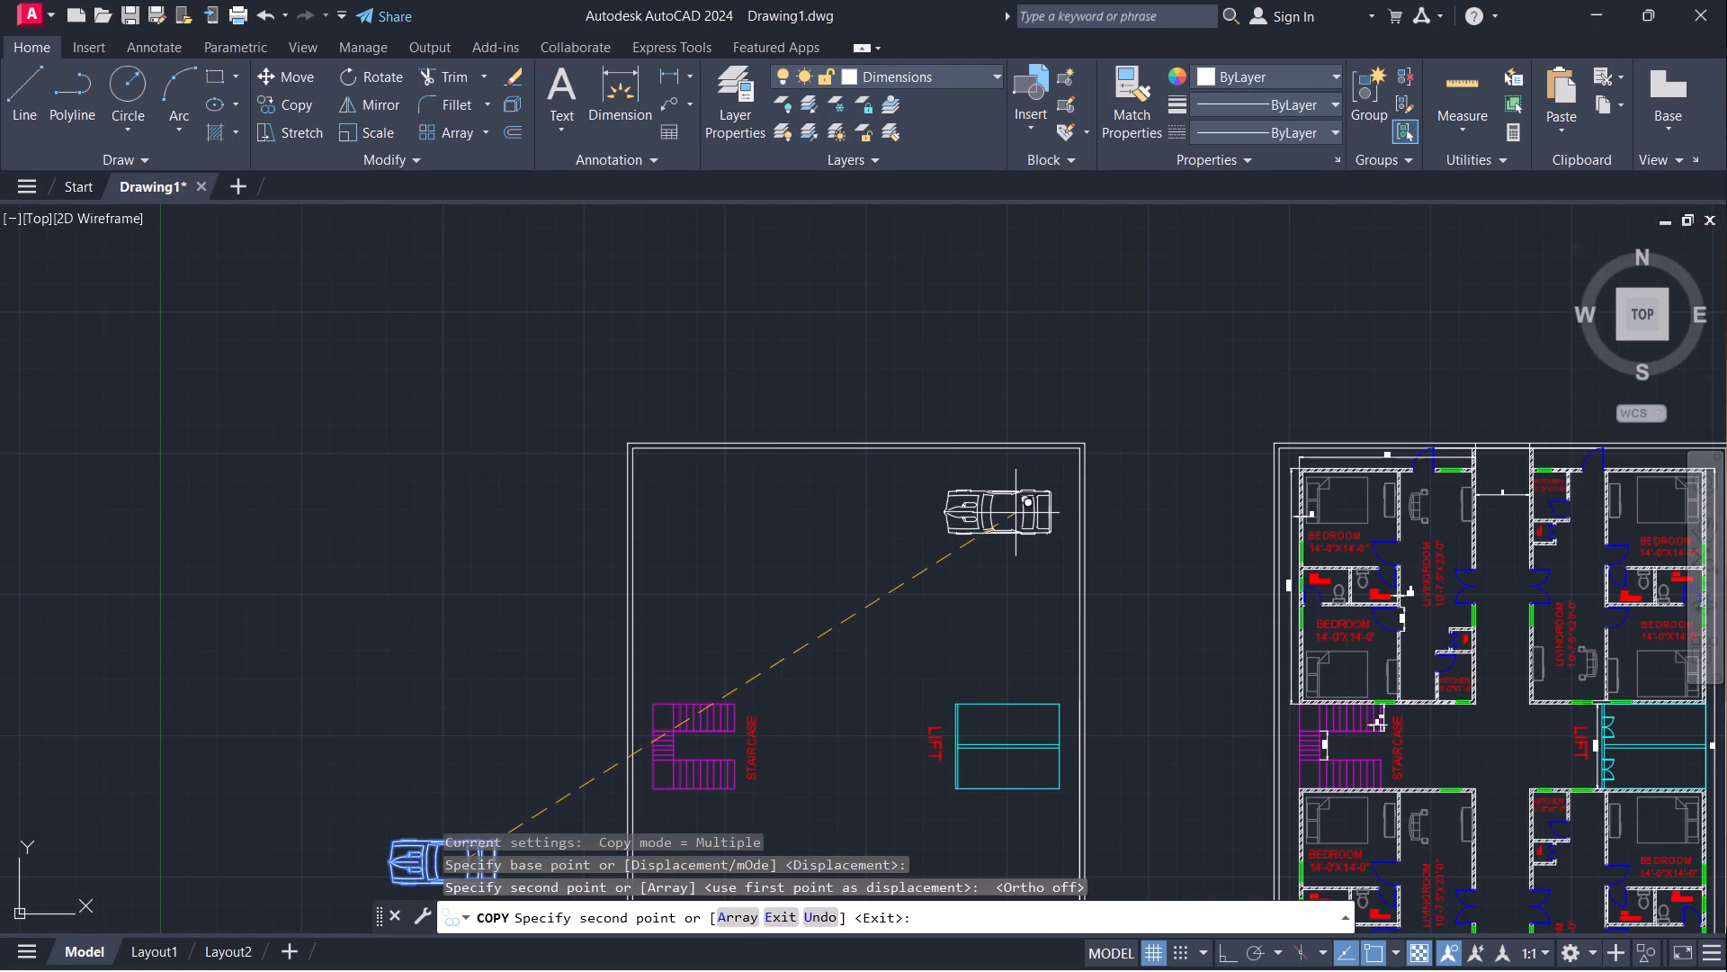
{"action": "left_click", "coordinate": [1014, 586]}
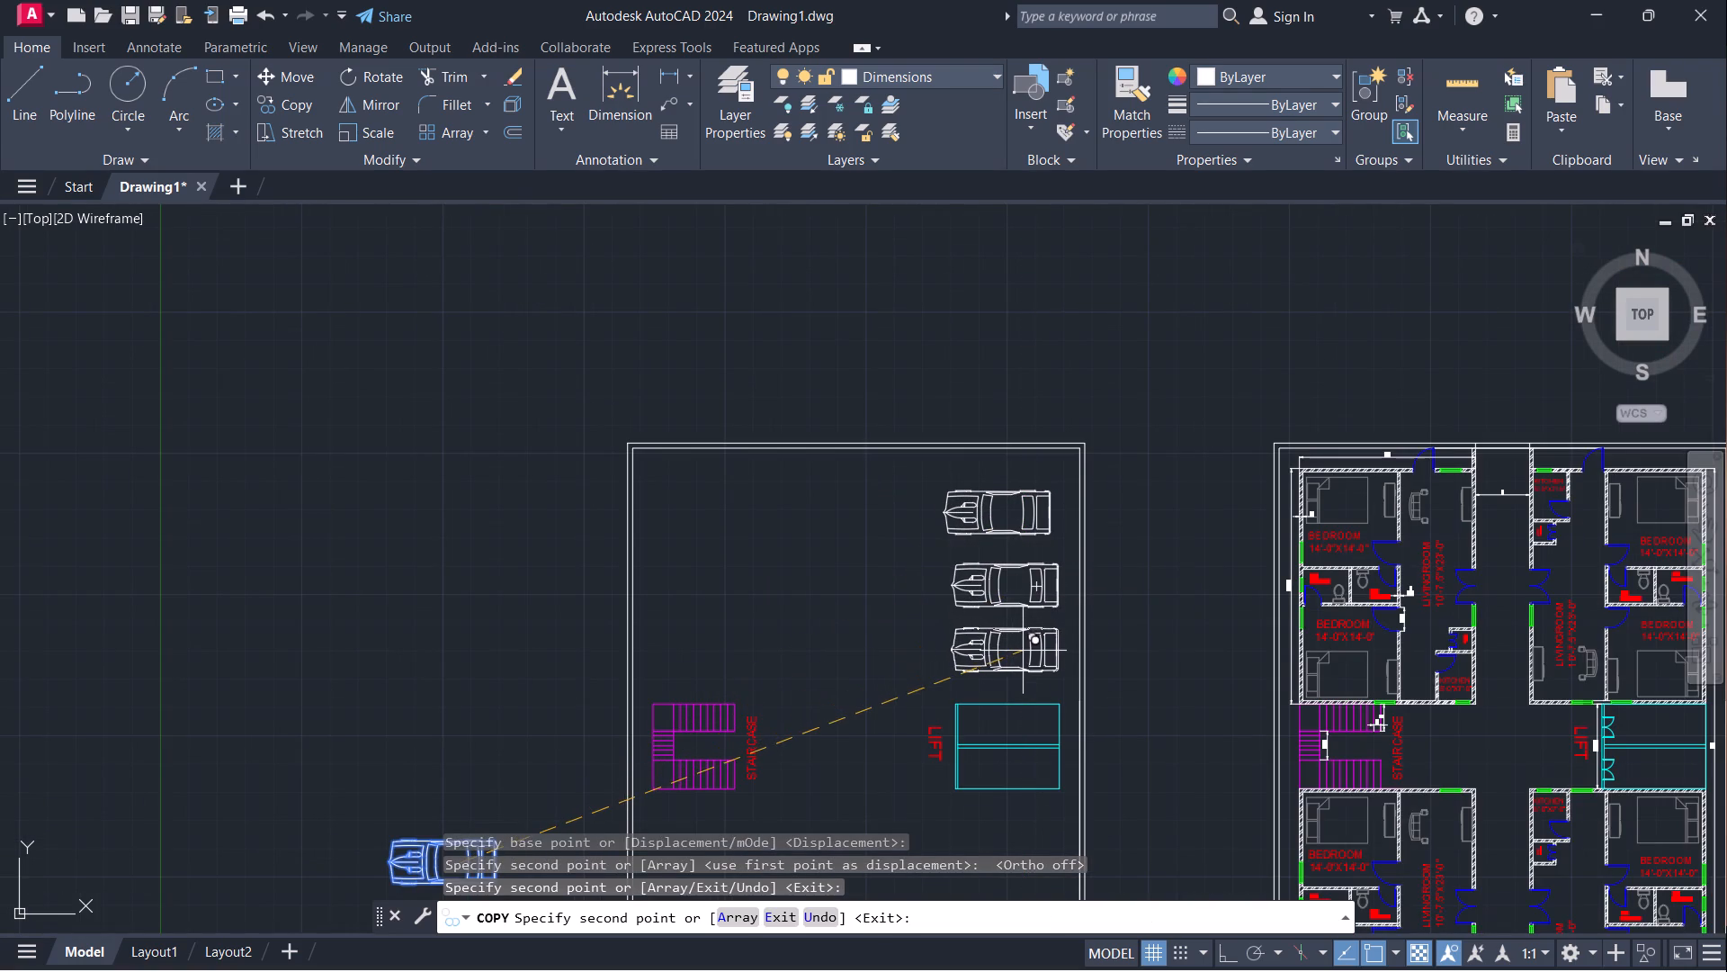
{"action": "left_click", "coordinate": [1023, 651]}
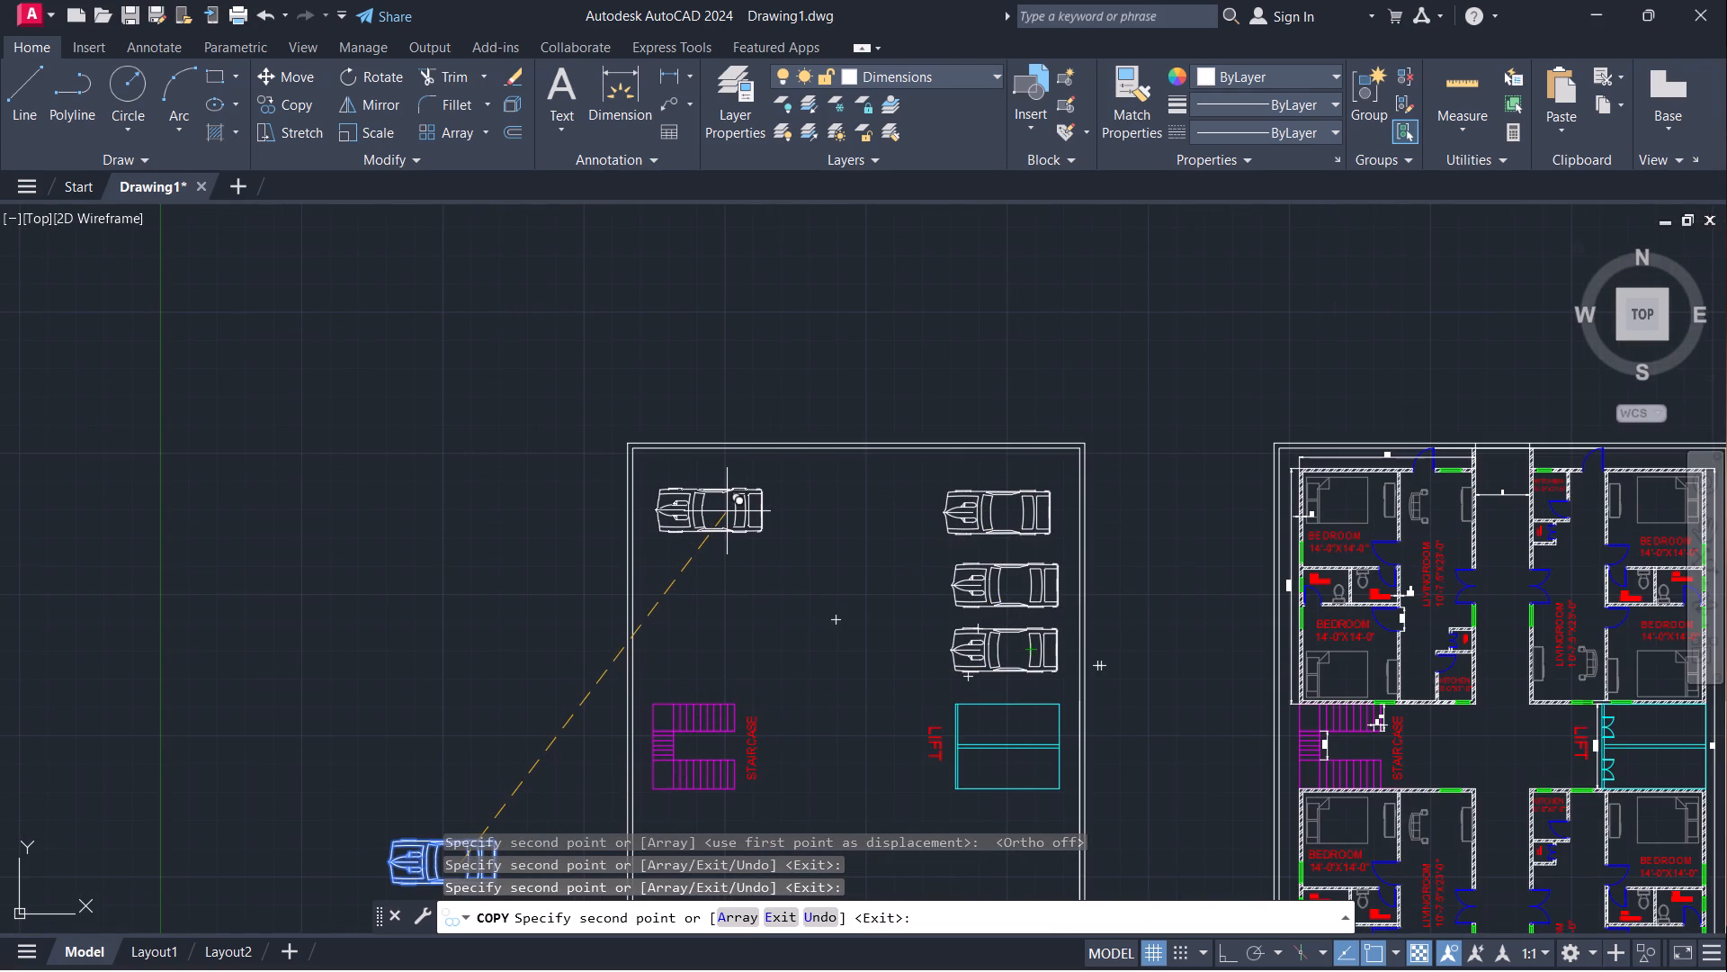
Place three more copies of the car in a column above the staircase in the boundary copy.
{"action": "left_click", "coordinate": [727, 511]}
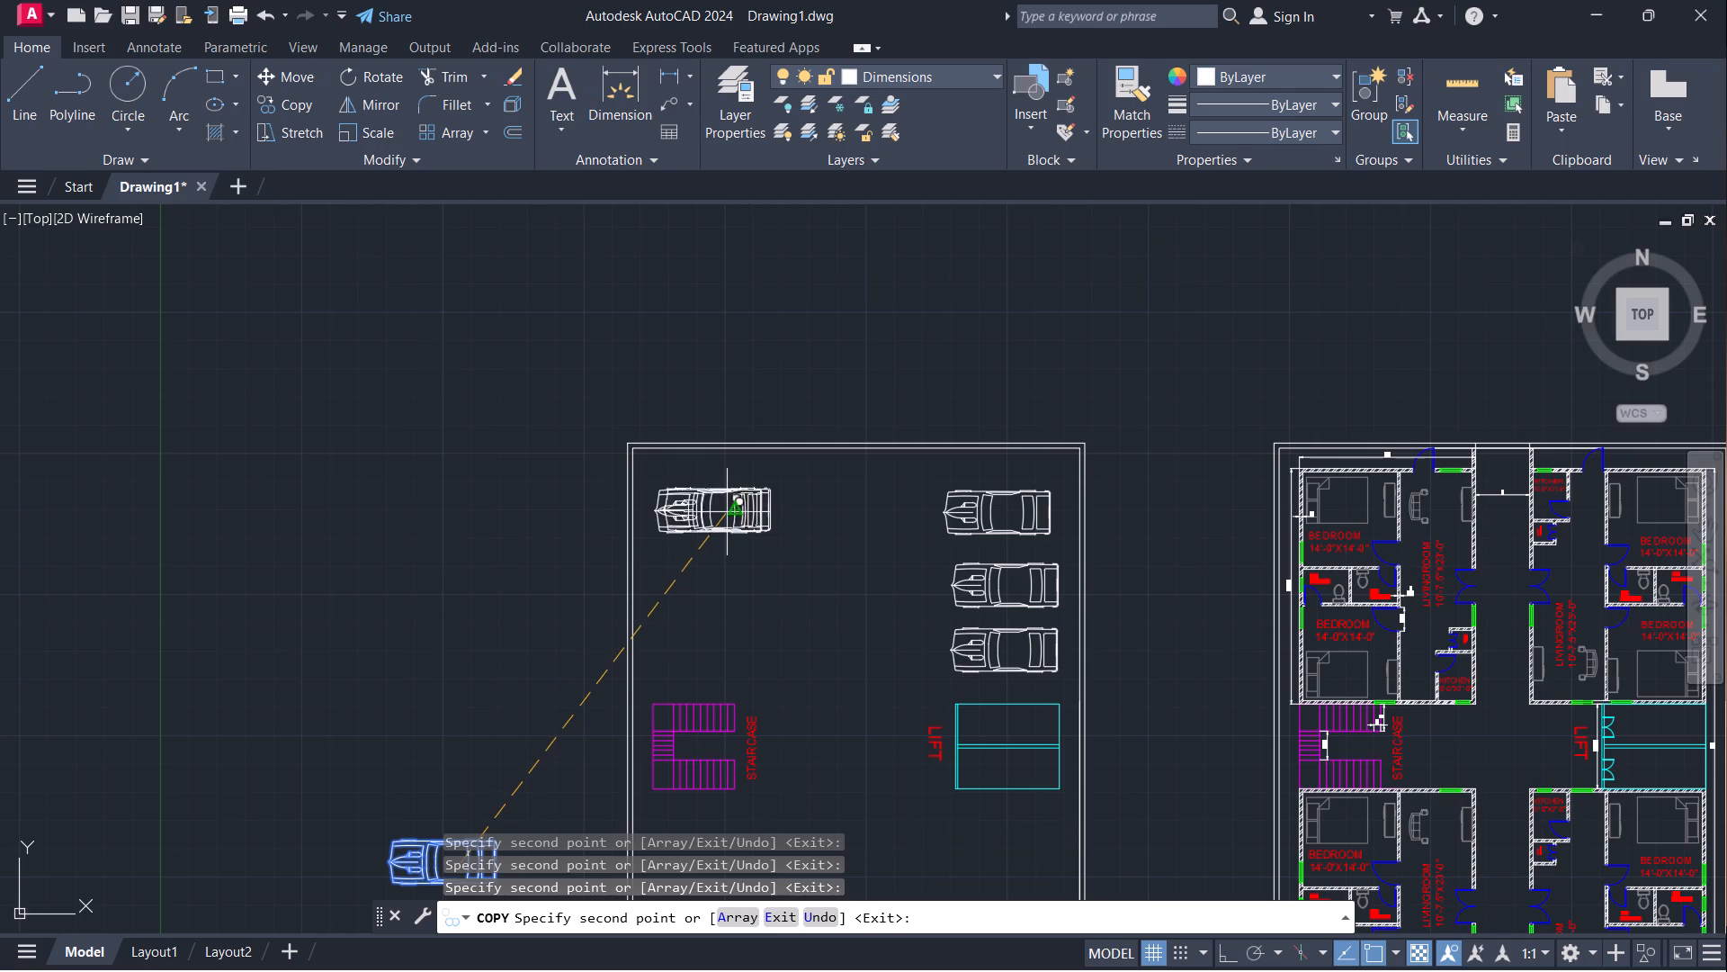
{"action": "left_click", "coordinate": [722, 582]}
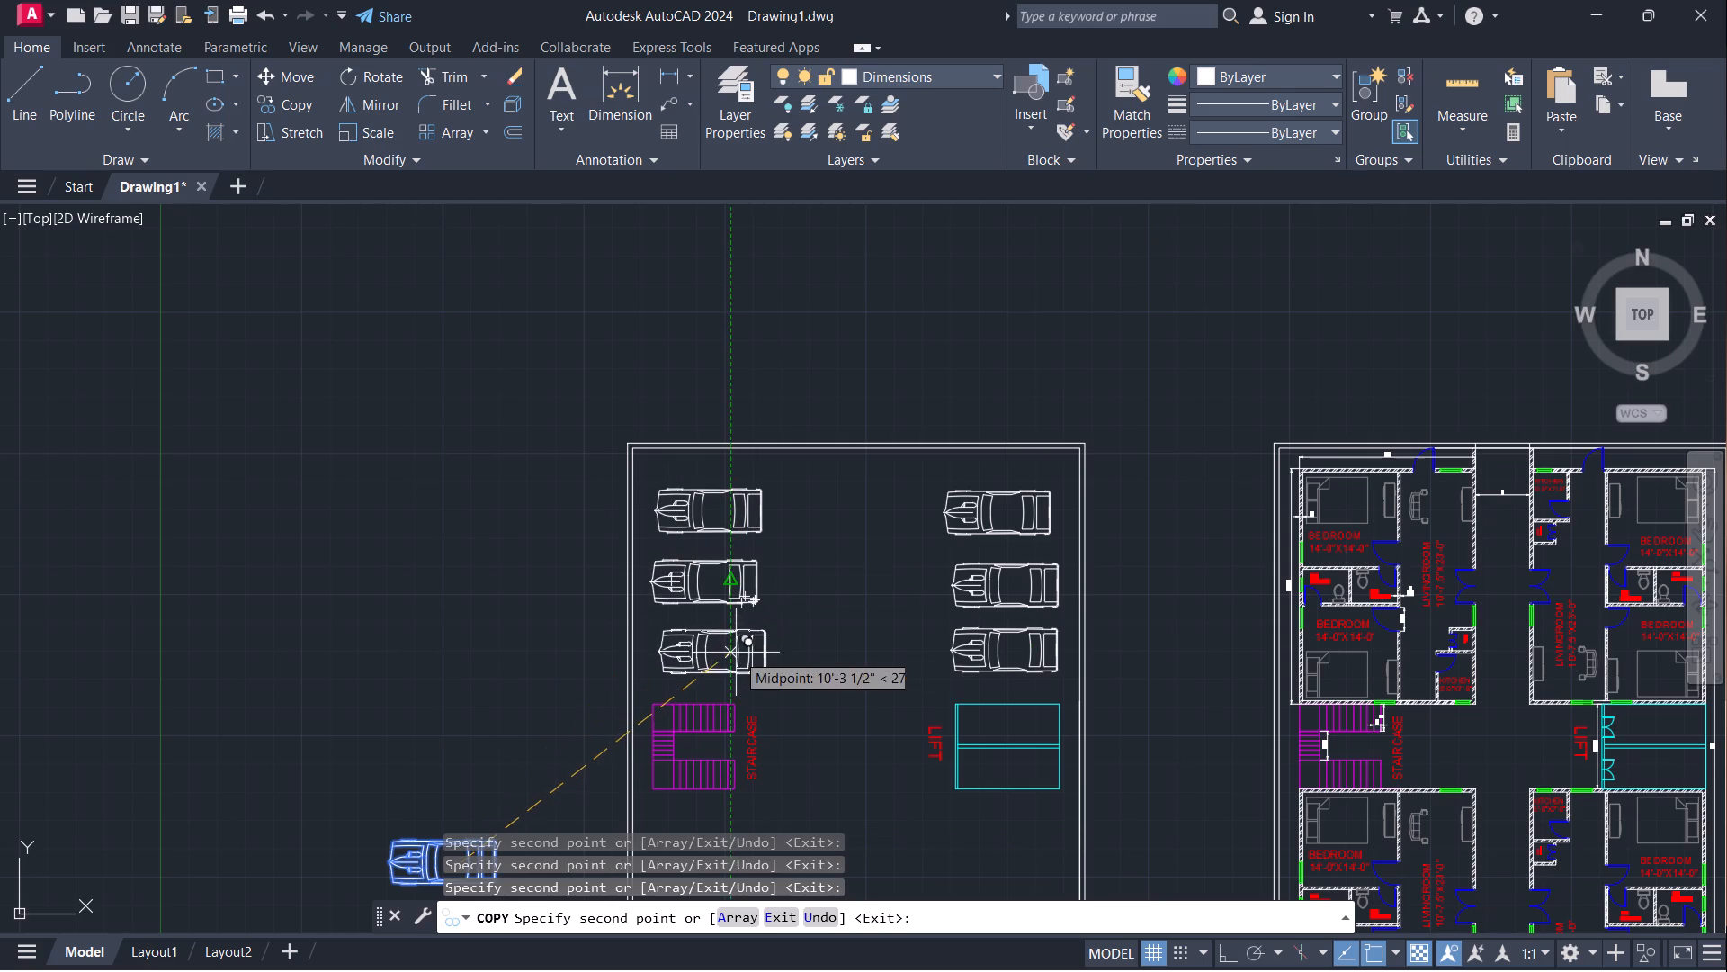
{"action": "left_click", "coordinate": [736, 652]}
Place three car copies in a column below the staircase, down to the lower boundary, and finish copying.
{"action": "scroll", "coordinate": [817, 488], "scroll_direction": "down", "scroll_amount": 2}
{"action": "scroll", "coordinate": [831, 628], "scroll_direction": "up", "scroll_amount": 1}
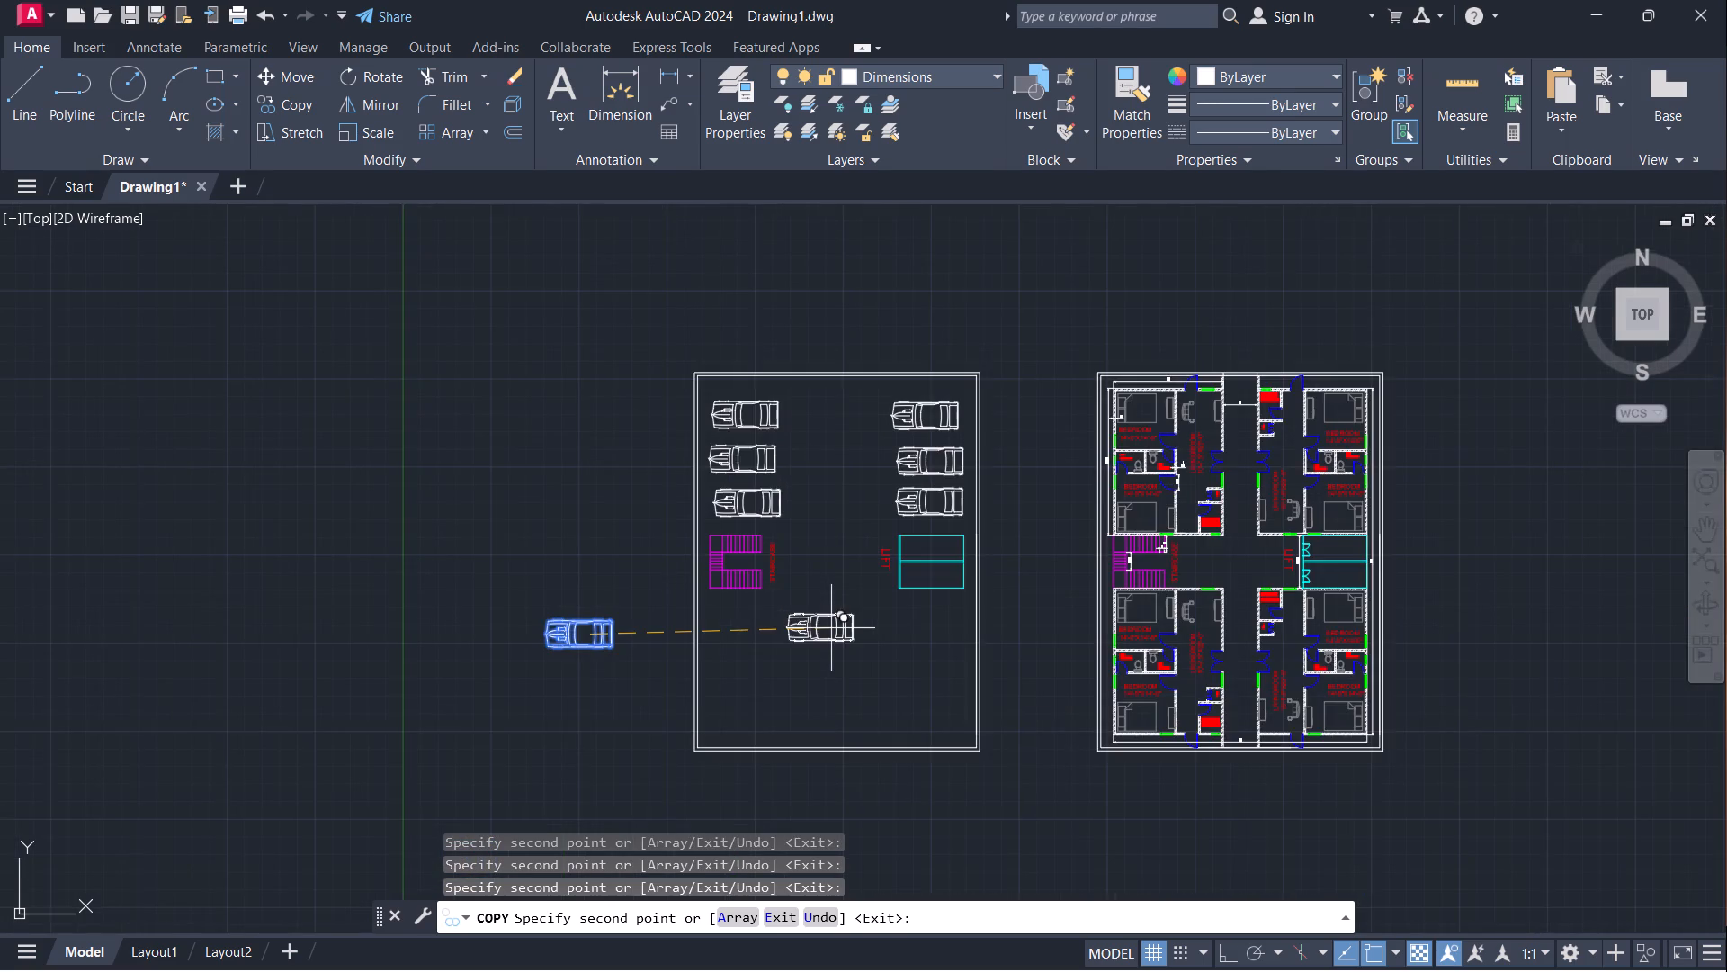
{"action": "scroll", "coordinate": [831, 628], "scroll_direction": "up", "scroll_amount": 2}
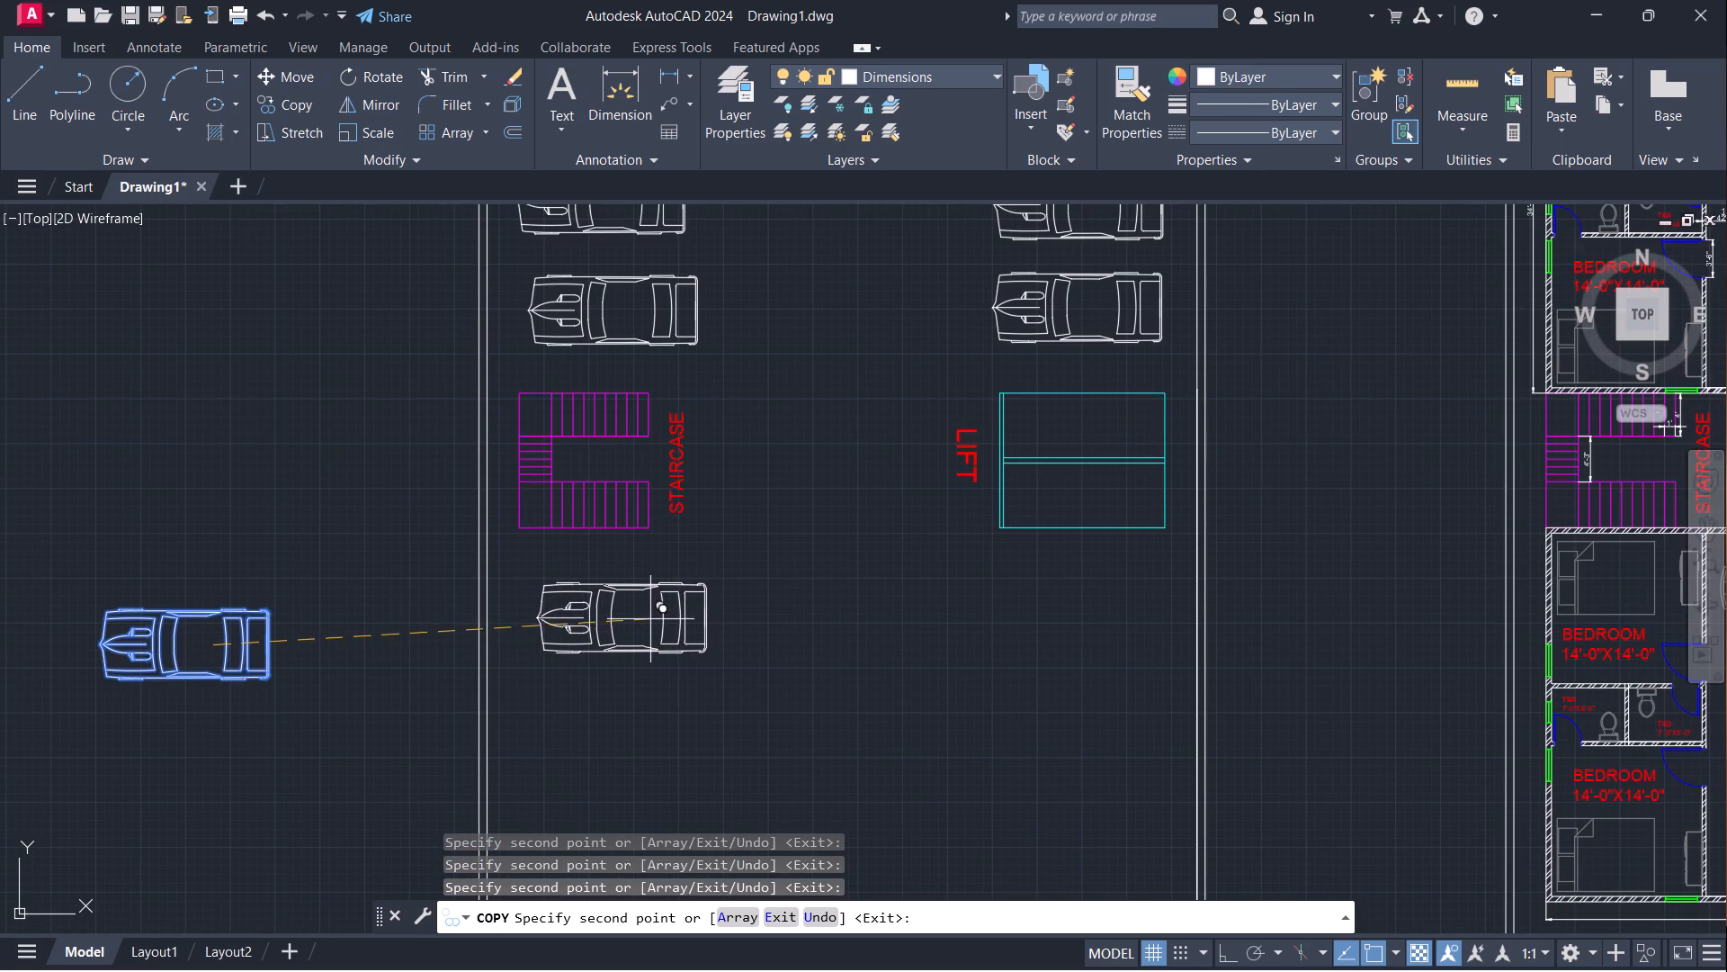
{"action": "left_click", "coordinate": [637, 605]}
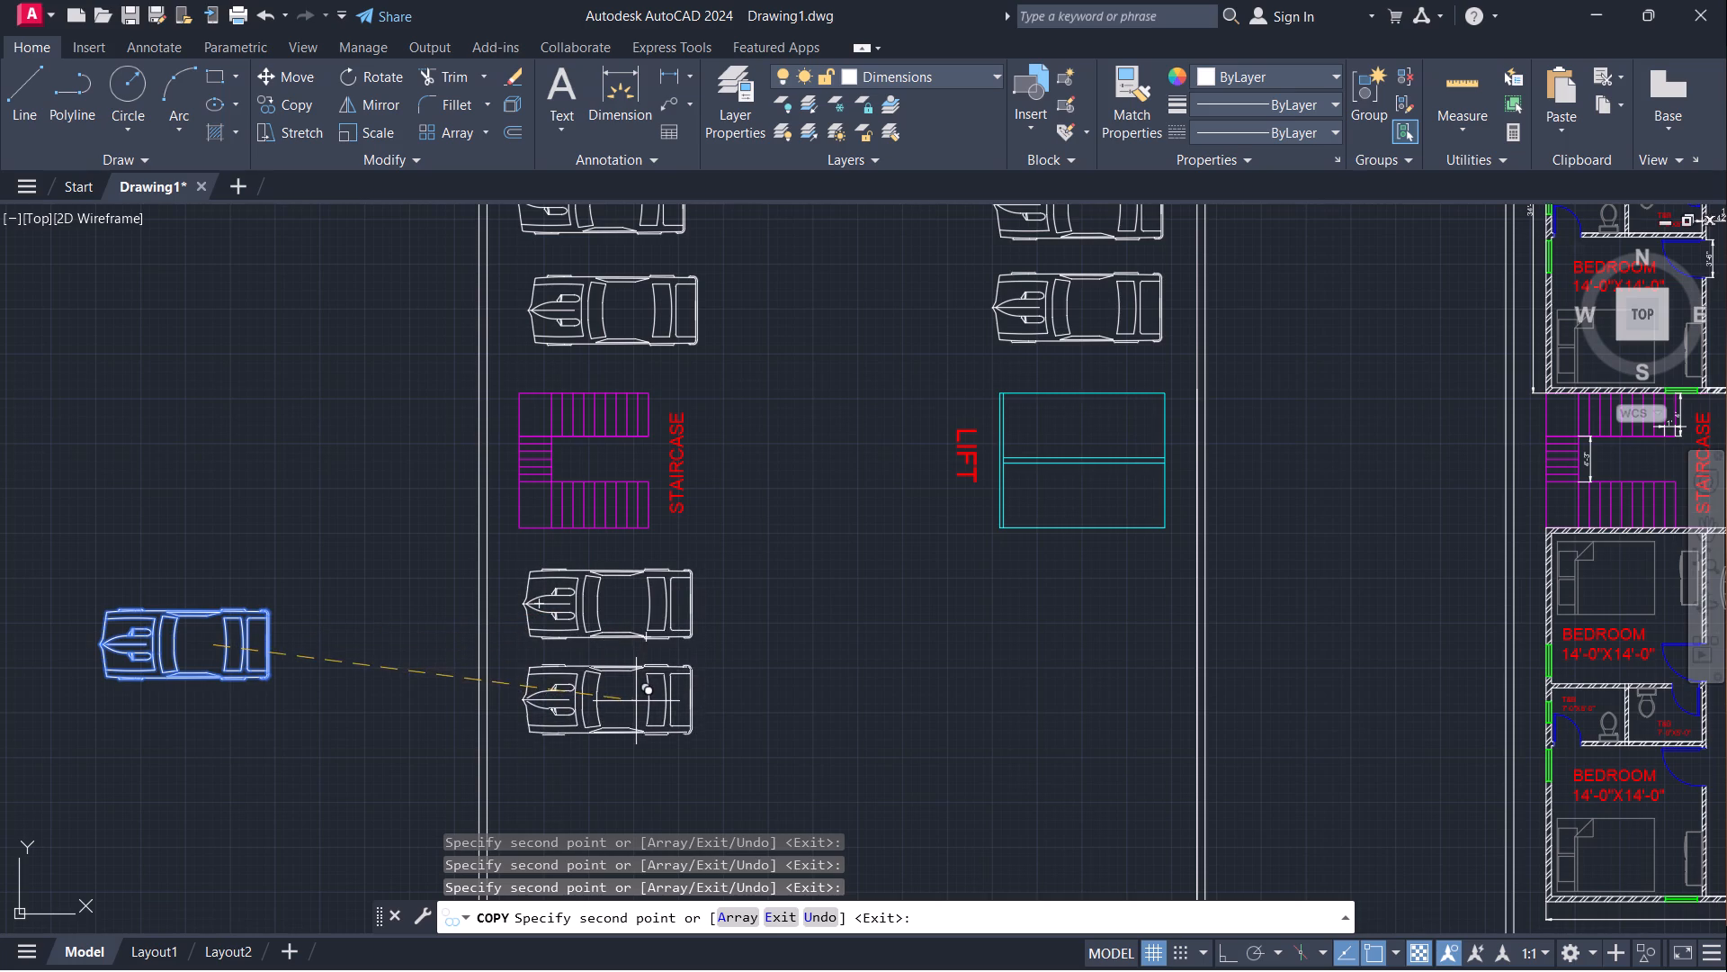
{"action": "scroll", "coordinate": [740, 602], "scroll_direction": "down", "scroll_amount": 2}
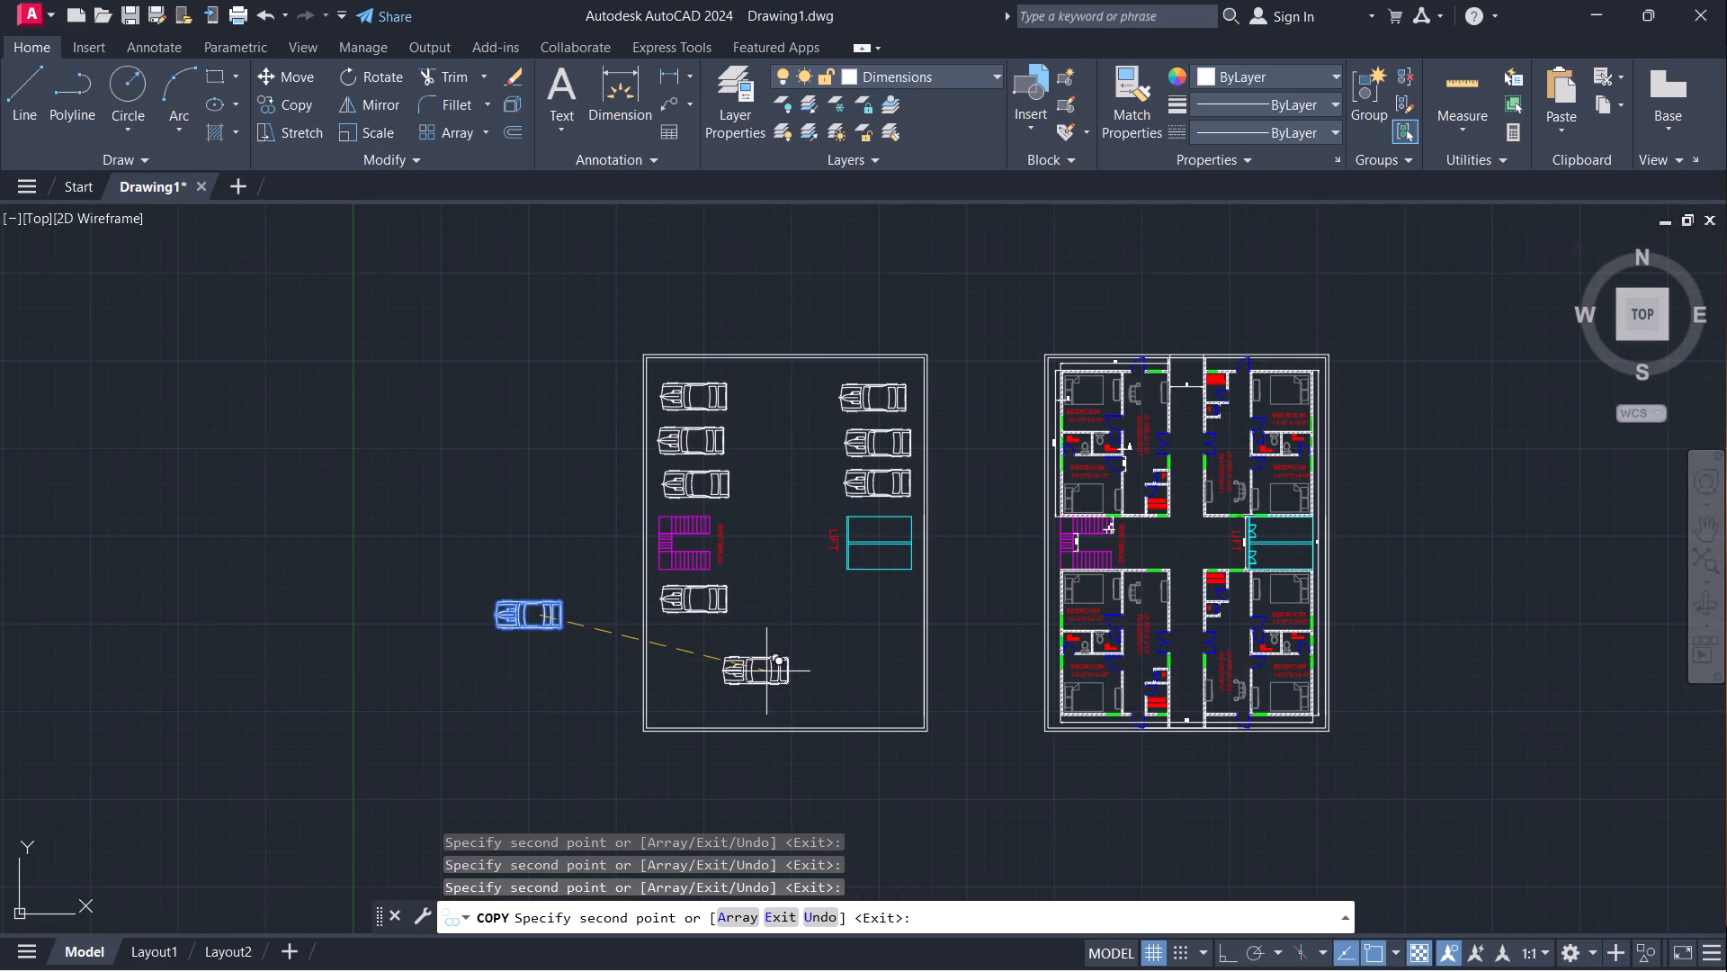
{"action": "left_click", "coordinate": [702, 645]}
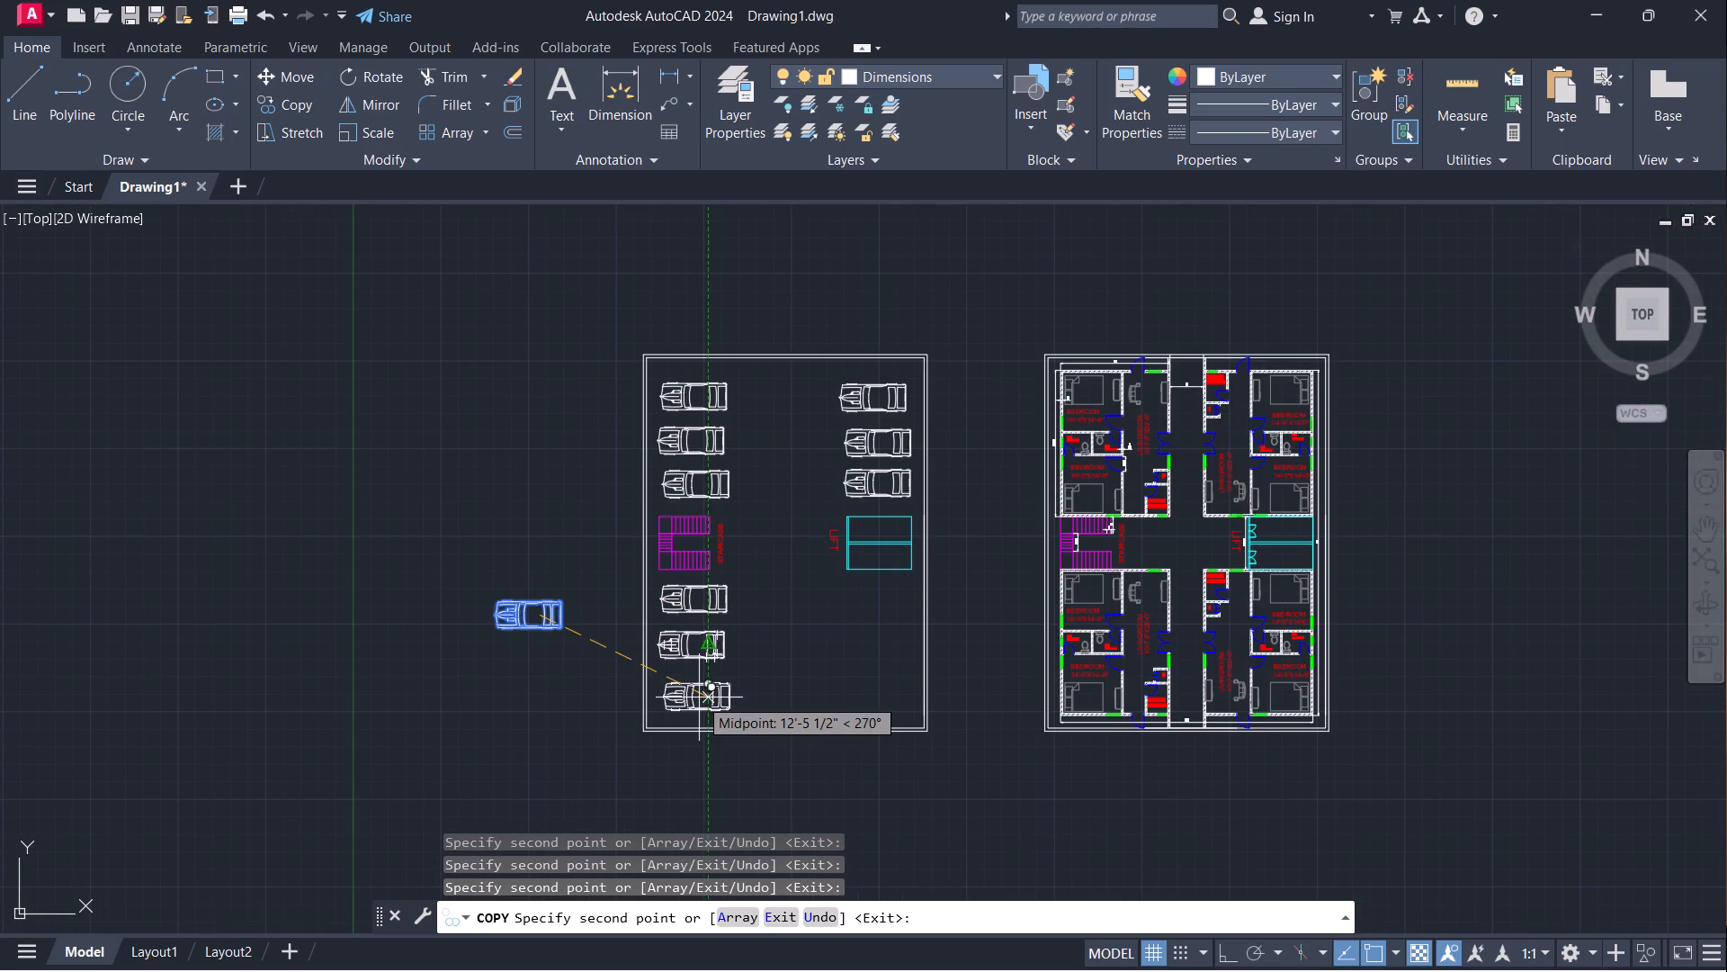
{"action": "left_click", "coordinate": [700, 697]}
{"action": "key", "text": "Escape"}
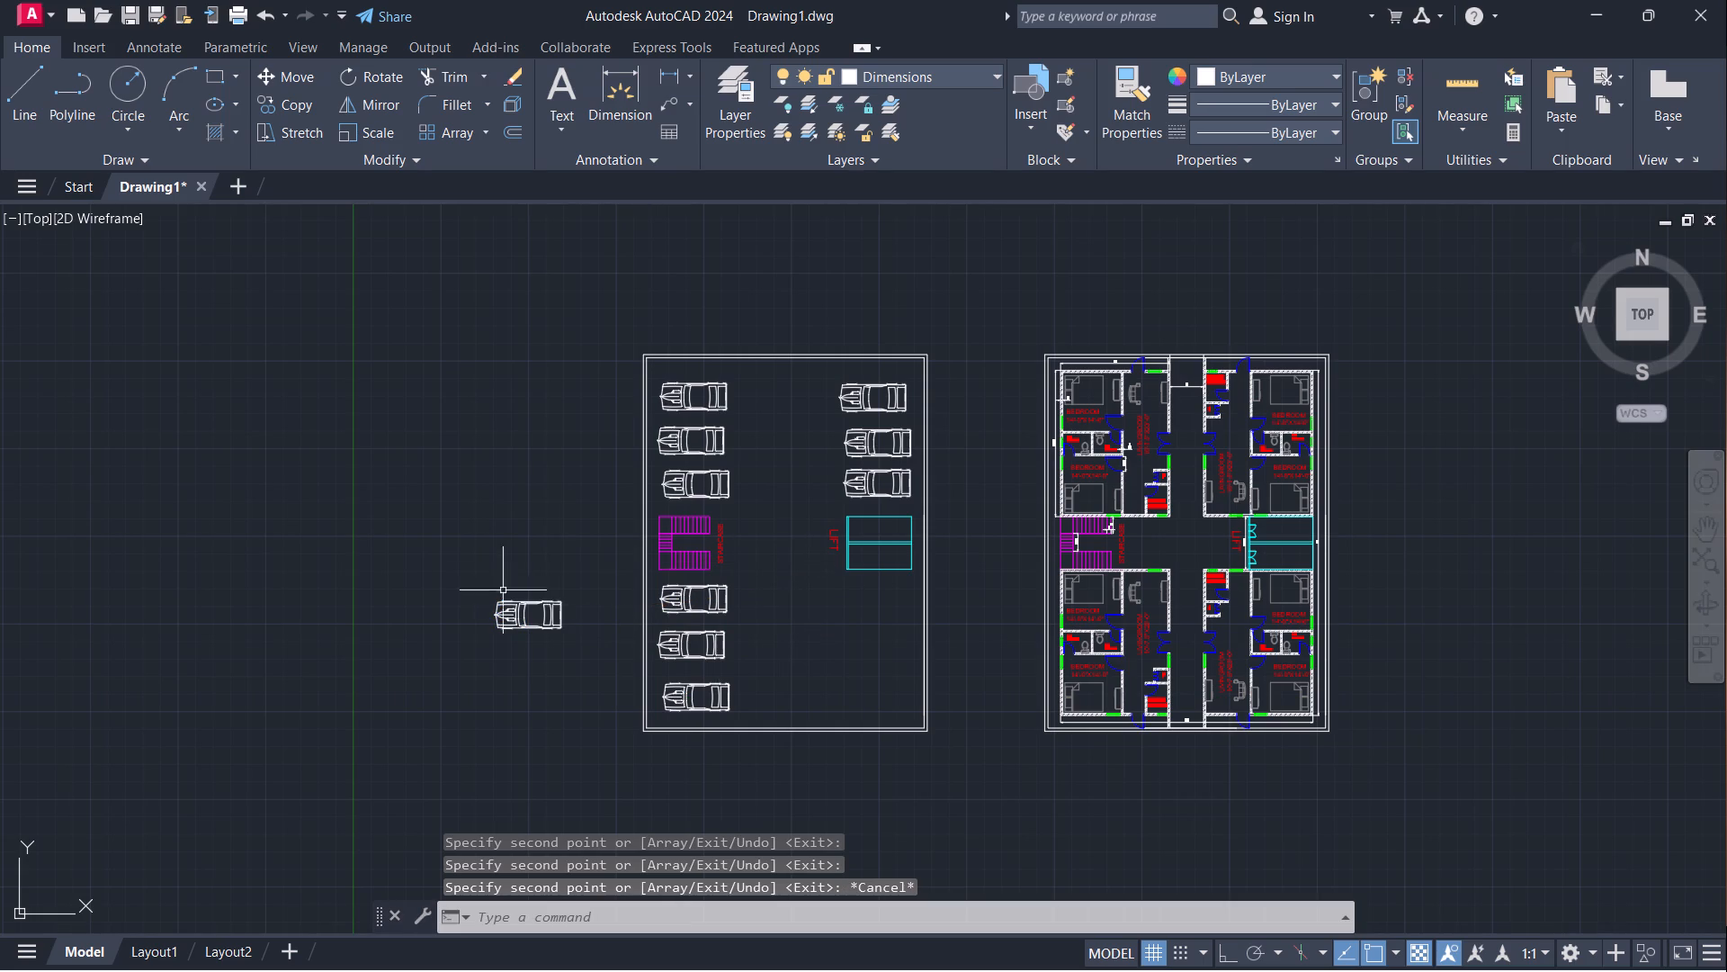
Erase the original car outside the boundary copy.
{"action": "left_click", "coordinate": [526, 608]}
{"action": "key", "text": "e"}
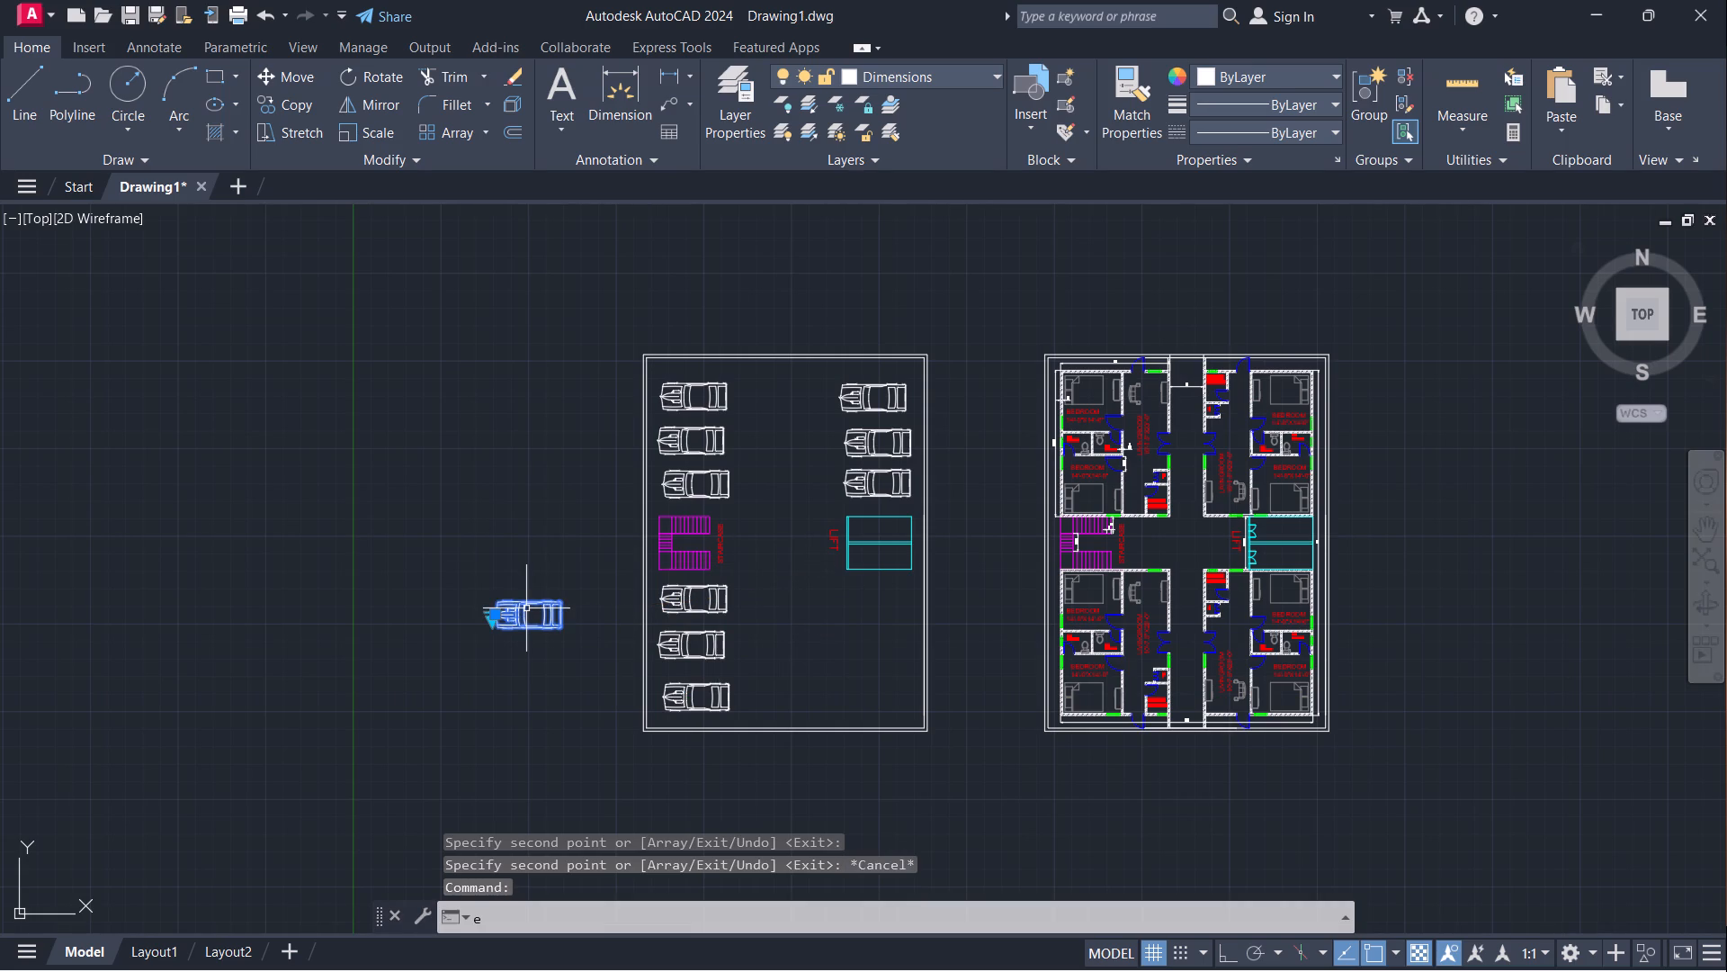
{"action": "key", "text": "Return"}
Select all the parked cars with Select Similar and assign them to the furniture layer.
{"action": "left_click", "coordinate": [678, 448]}
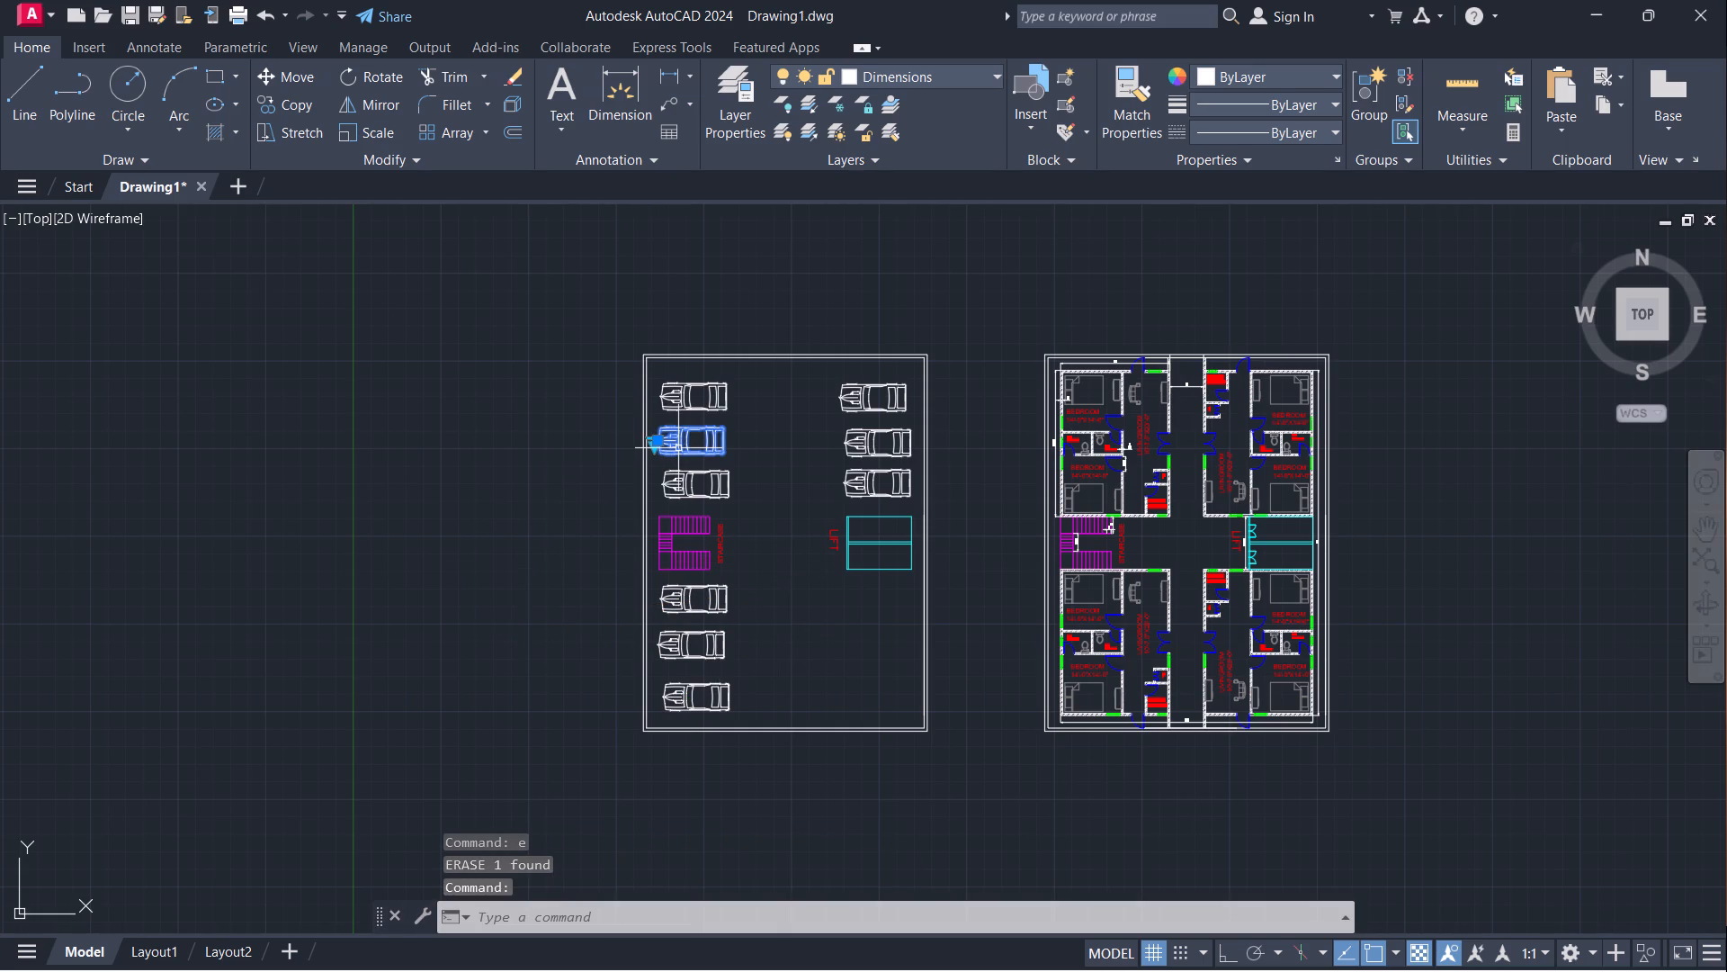
{"action": "right_click_drag", "start_coordinate": [751, 432], "coordinate": [772, 424]}
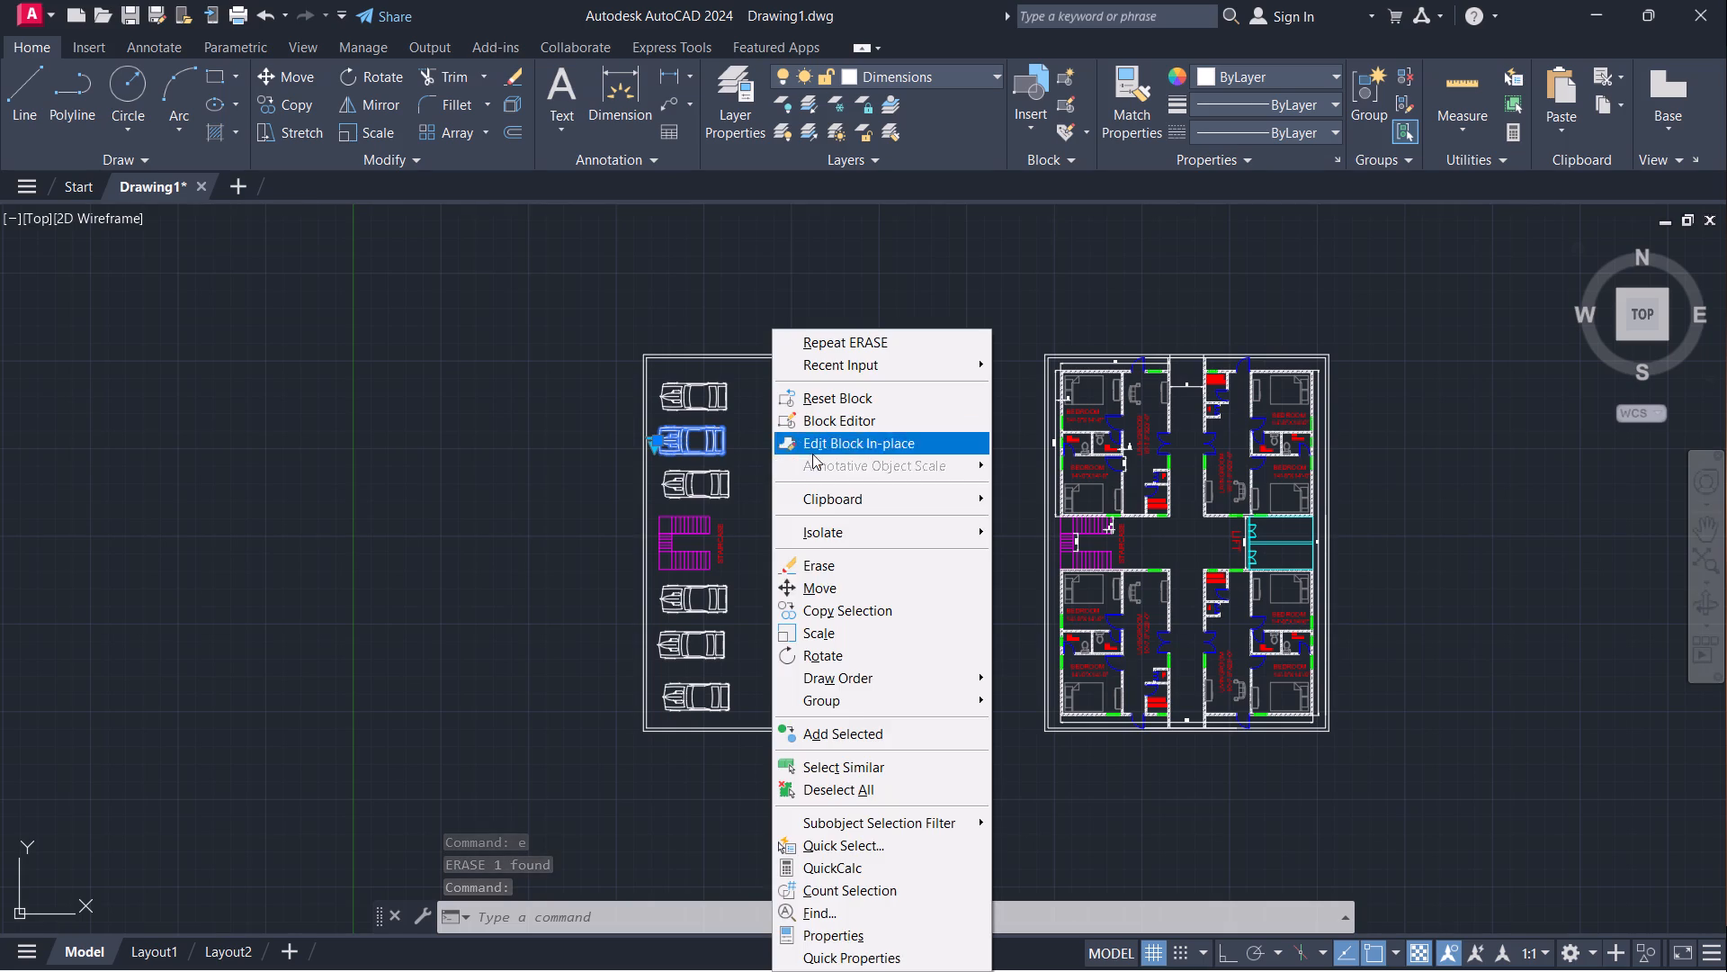
{"action": "left_click", "coordinate": [831, 760]}
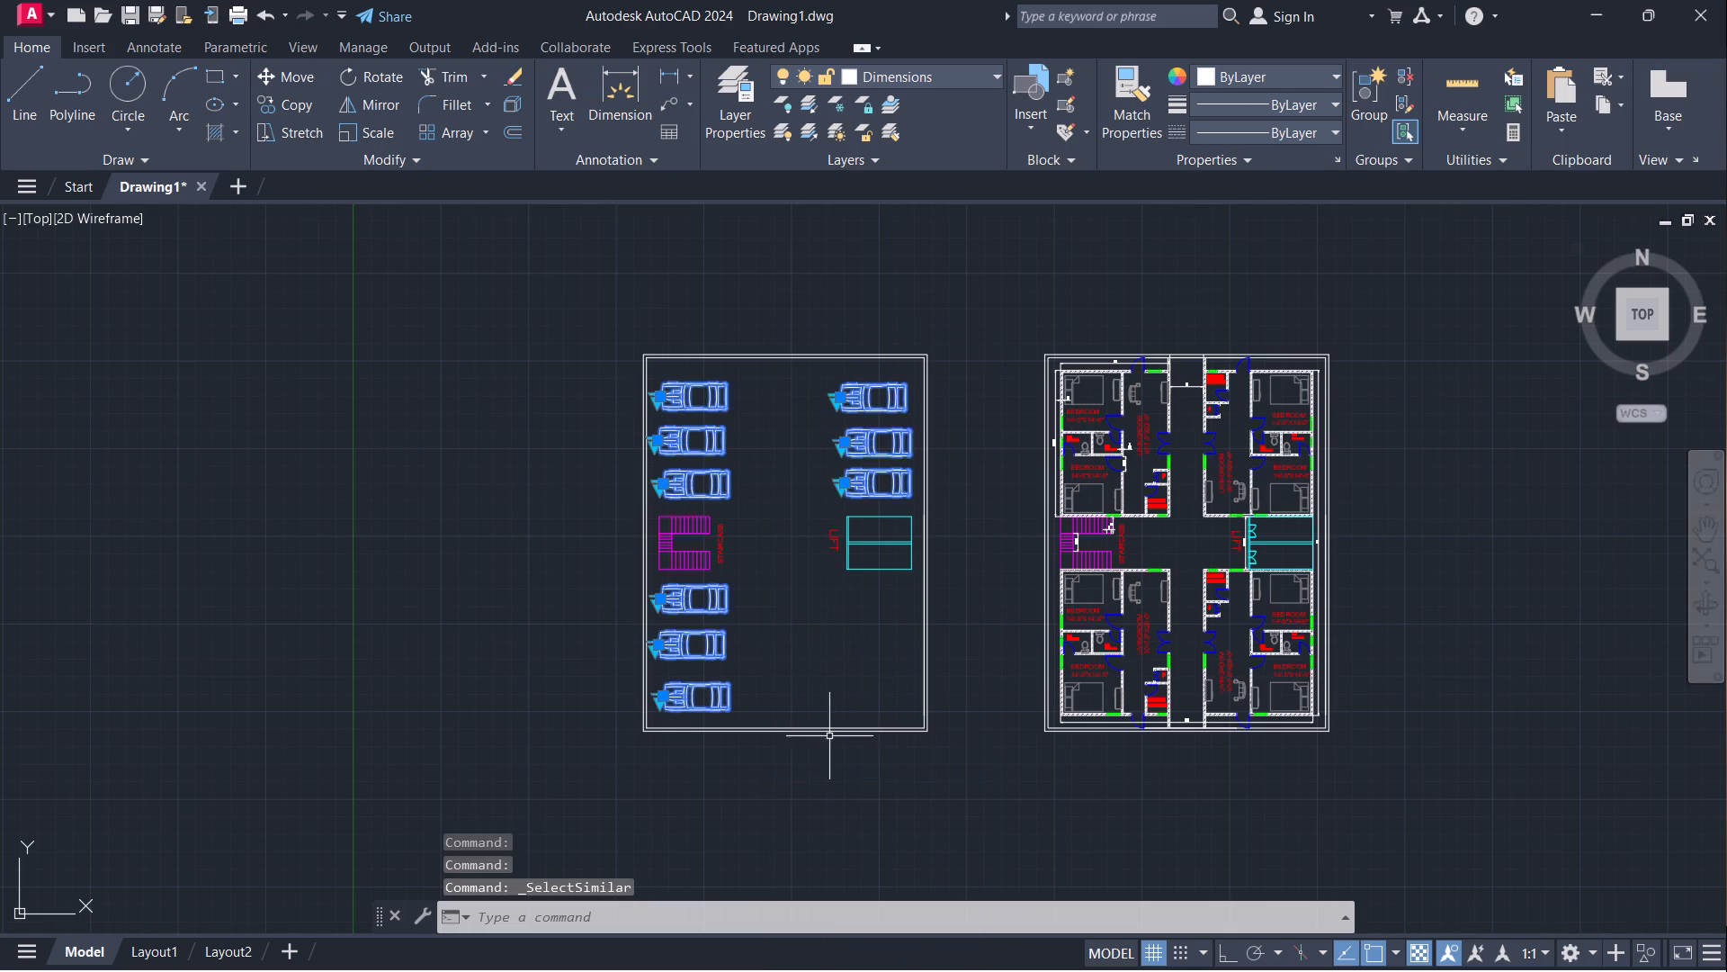
{"action": "left_click", "coordinate": [914, 76]}
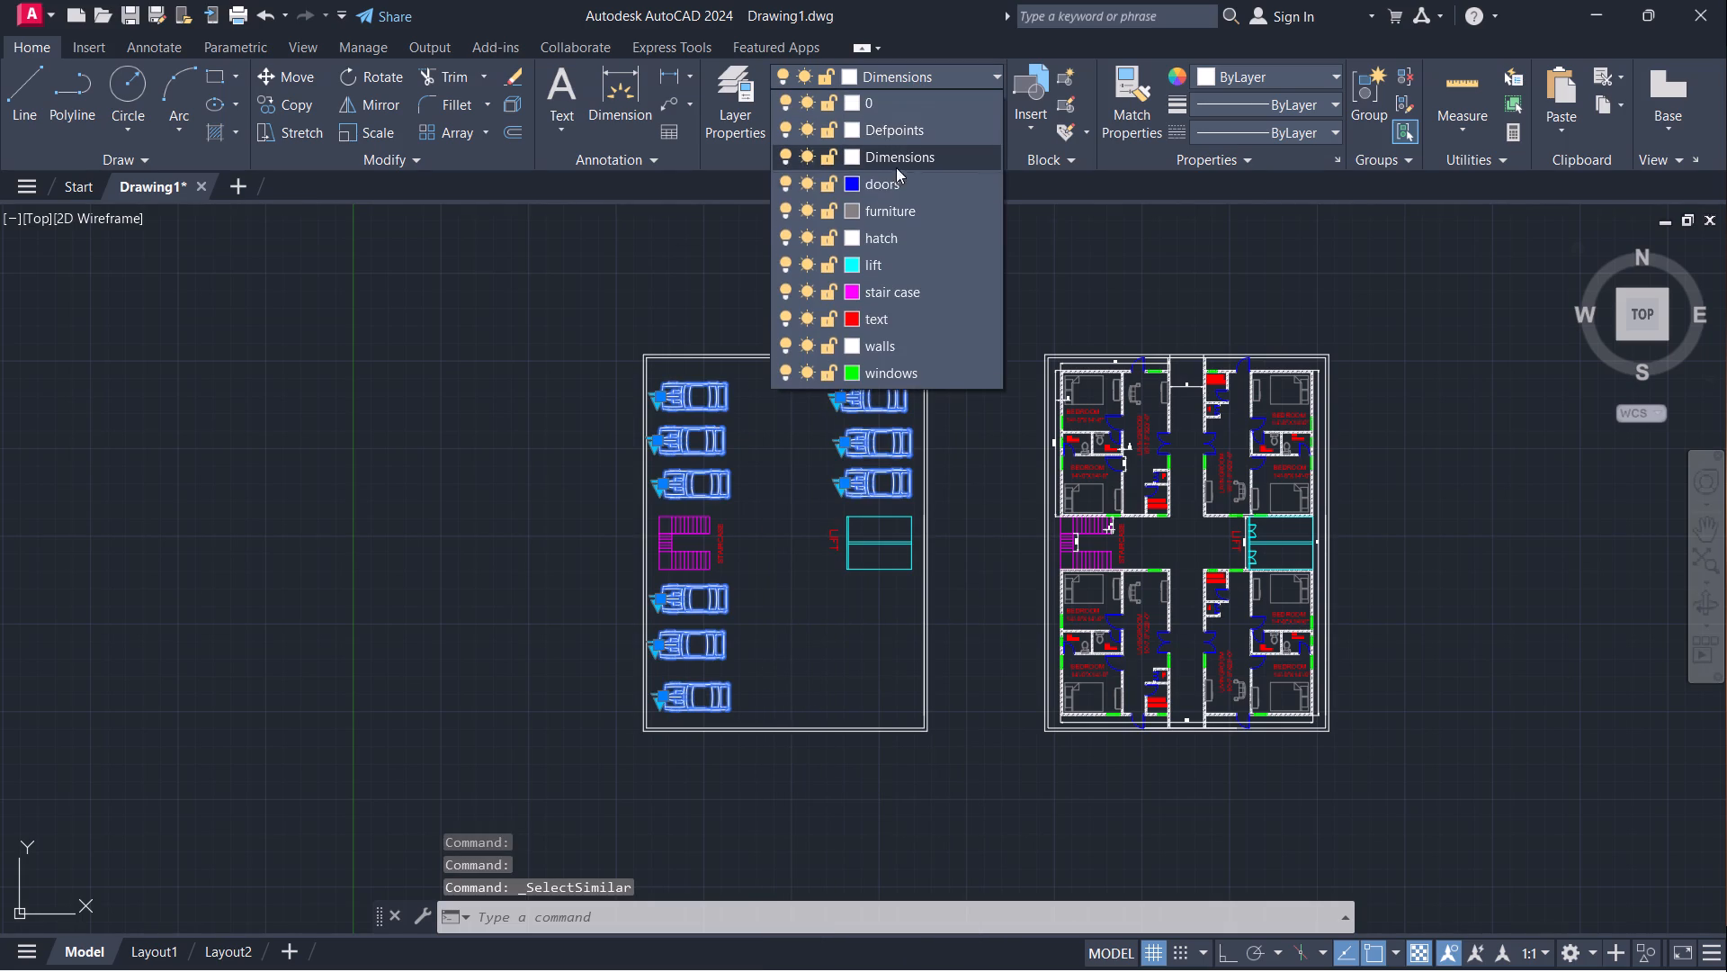
{"action": "left_click", "coordinate": [900, 212]}
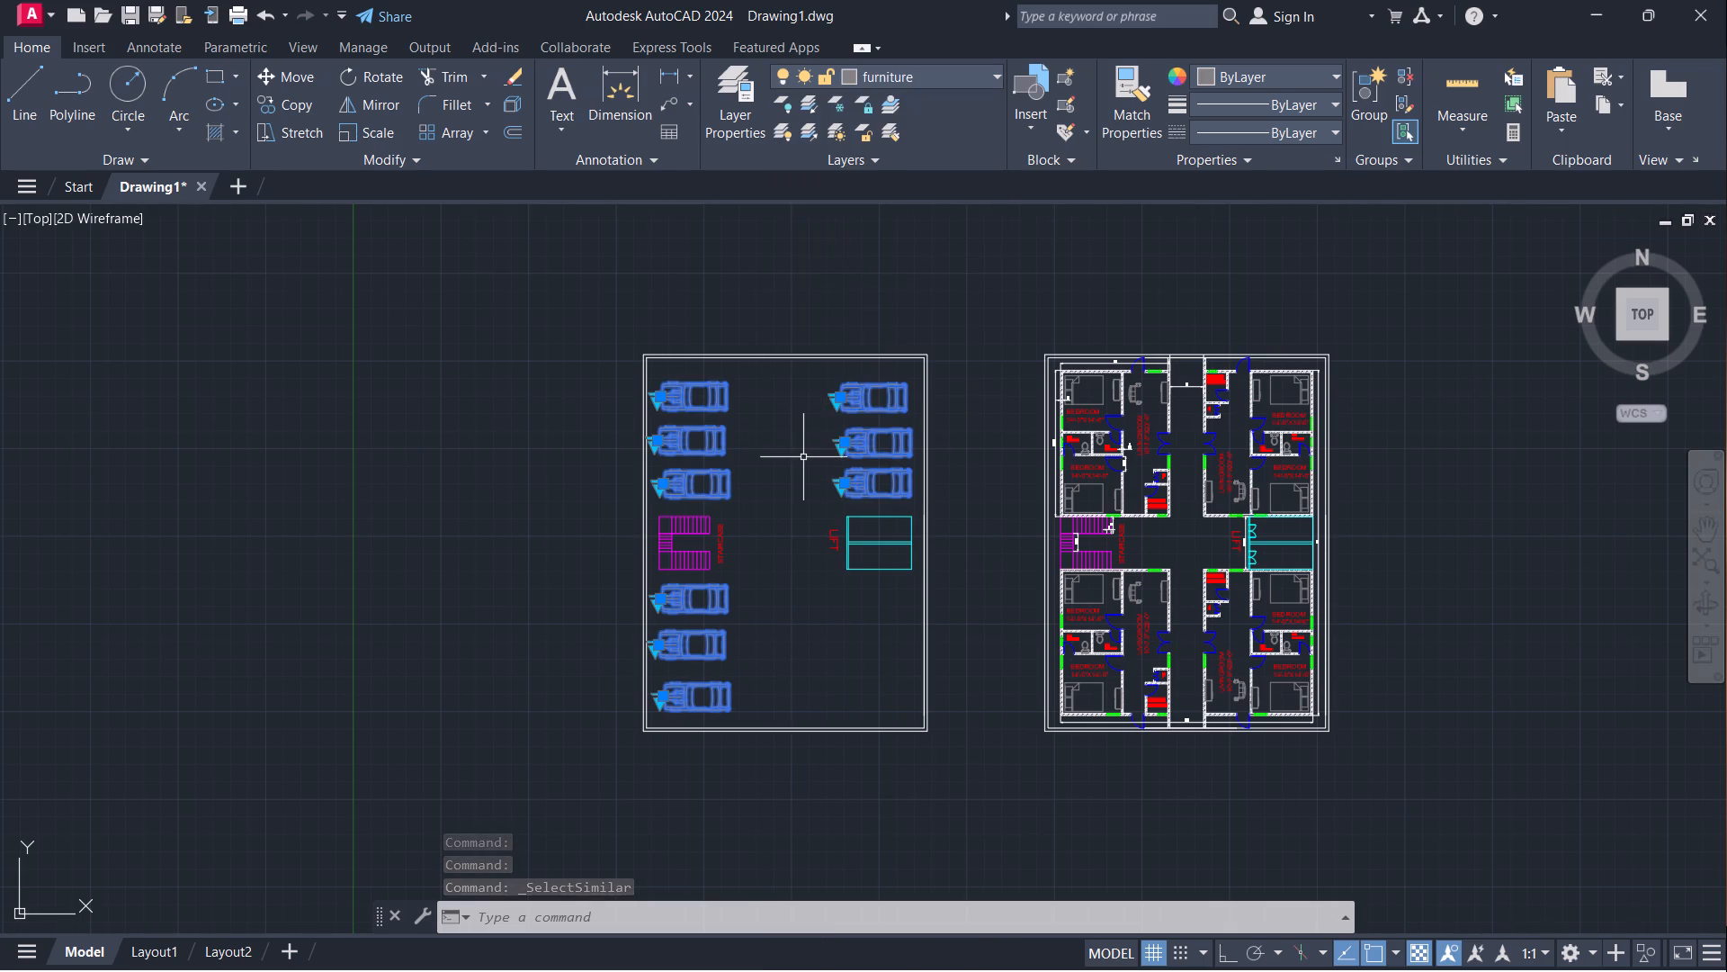
{"action": "key", "text": "Escape"}
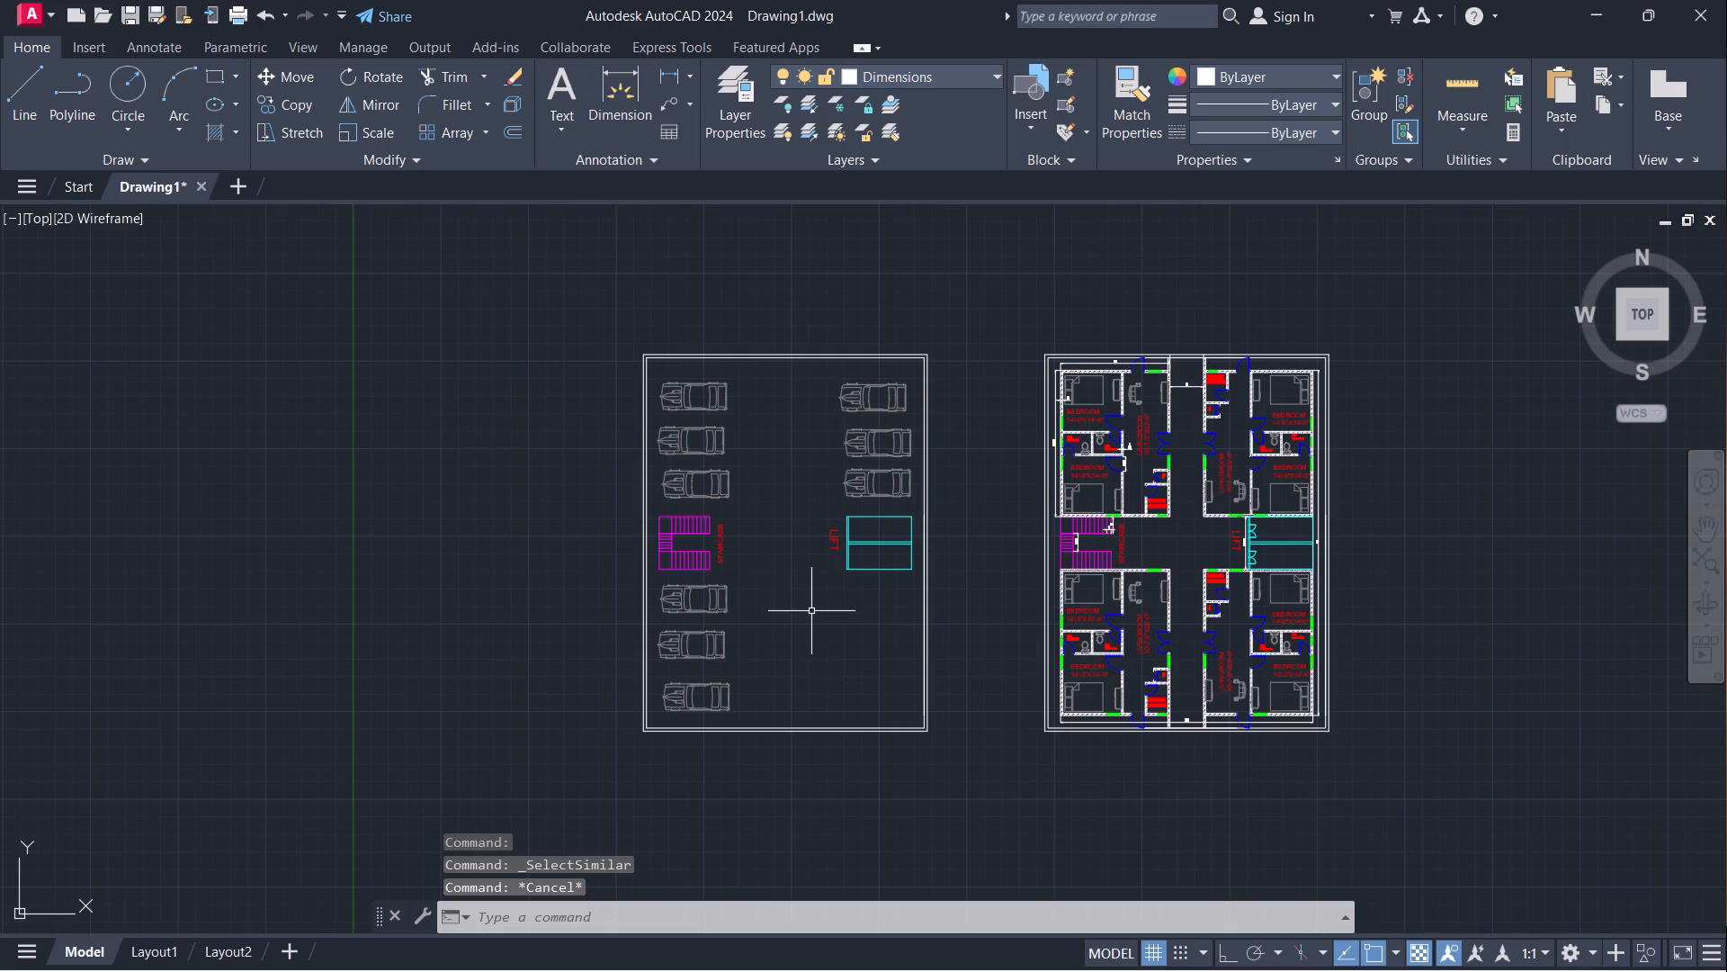
Make doors the current layer, insert the recent Door block in the empty area beside the parking plan, and close the block palette.
{"action": "middle_click_drag", "start_coordinate": [811, 611], "coordinate": [817, 588]}
{"action": "scroll", "coordinate": [758, 767], "scroll_direction": "up", "scroll_amount": 1}
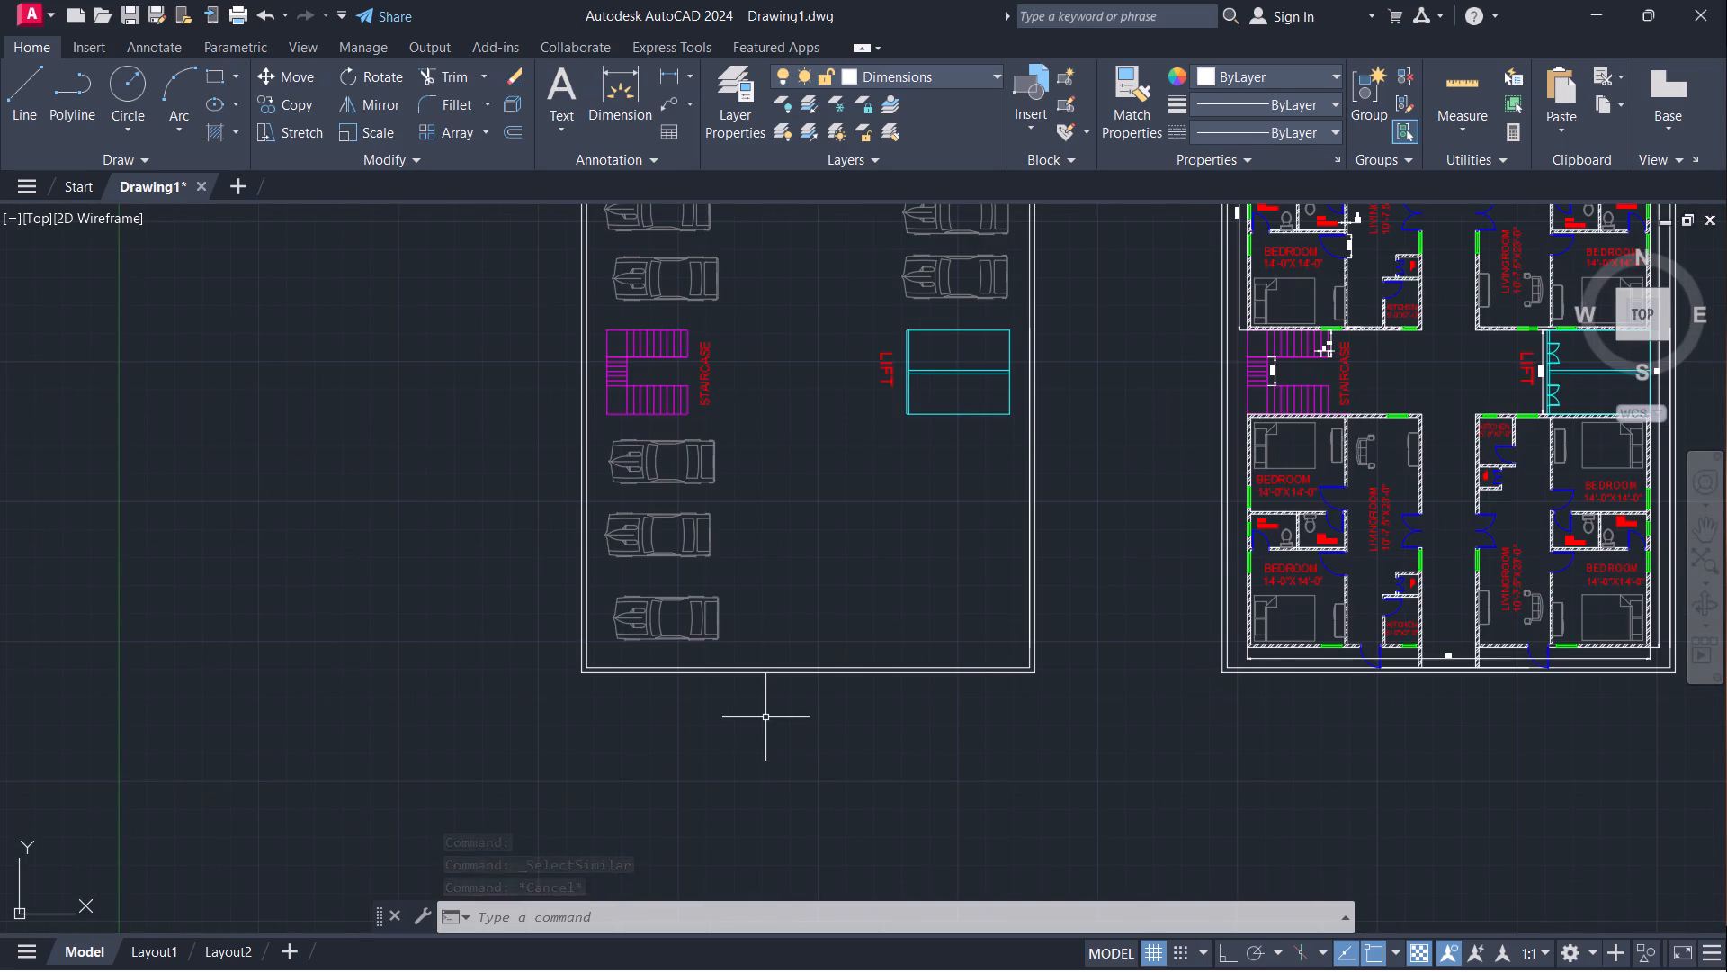
{"action": "scroll", "coordinate": [765, 716], "scroll_direction": "up", "scroll_amount": 1}
{"action": "middle_click_drag", "start_coordinate": [765, 716], "coordinate": [740, 733]}
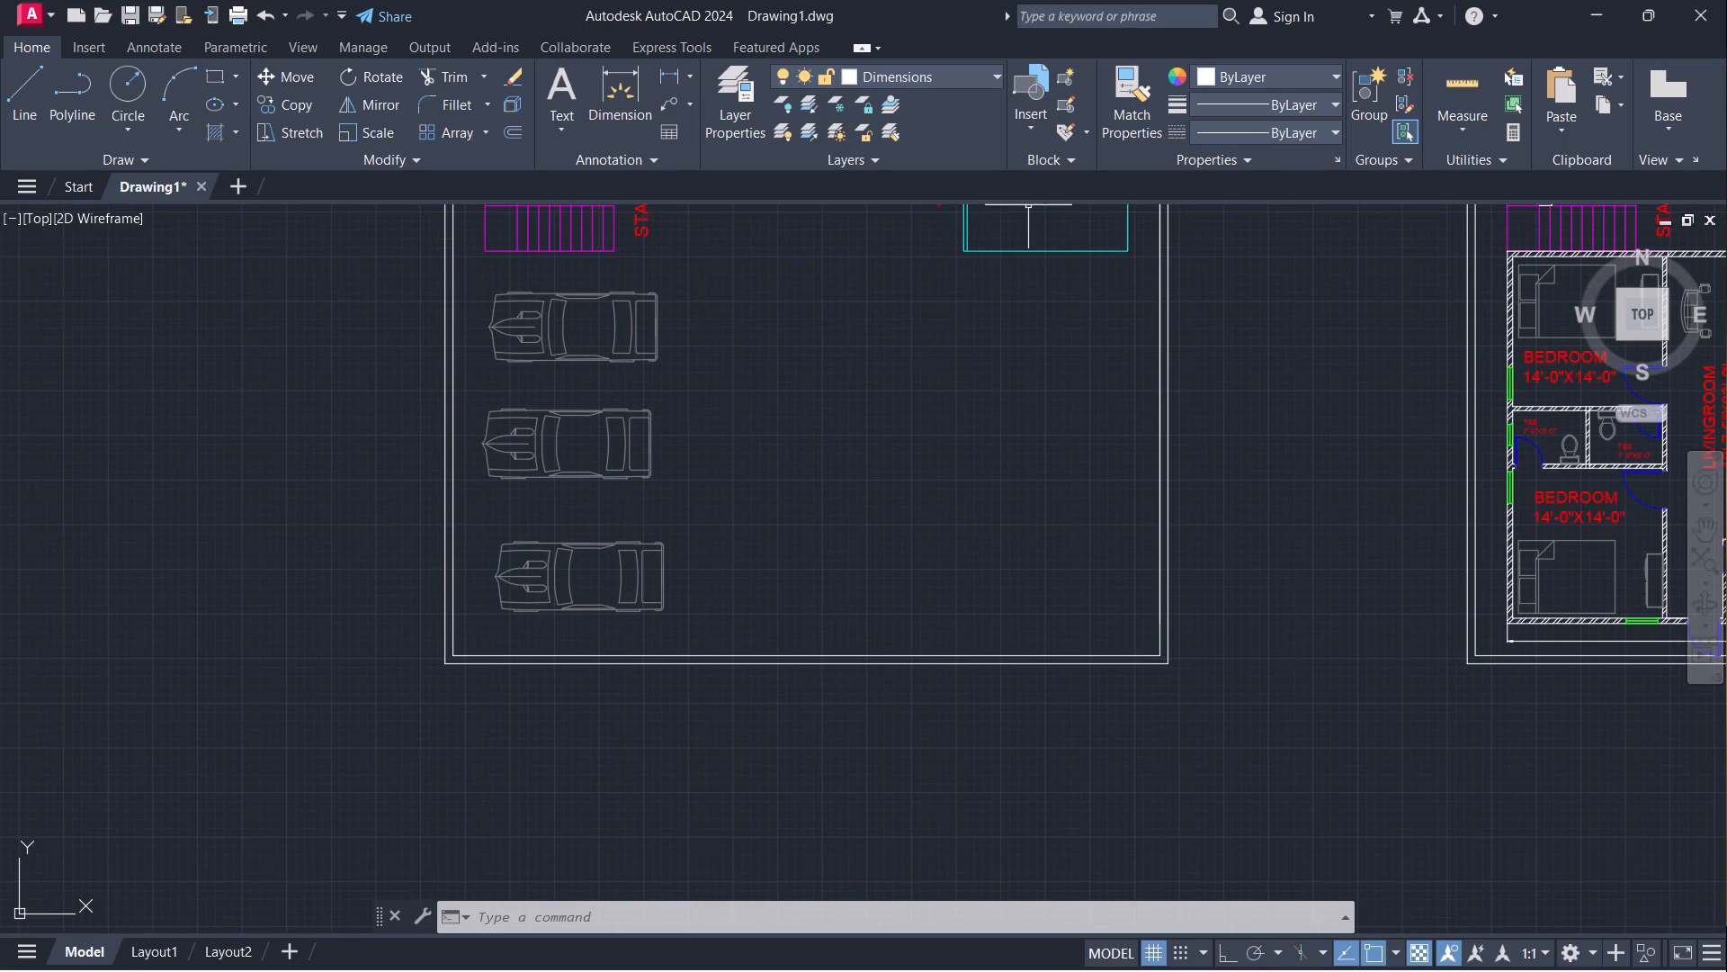
{"action": "left_click", "coordinate": [989, 75]}
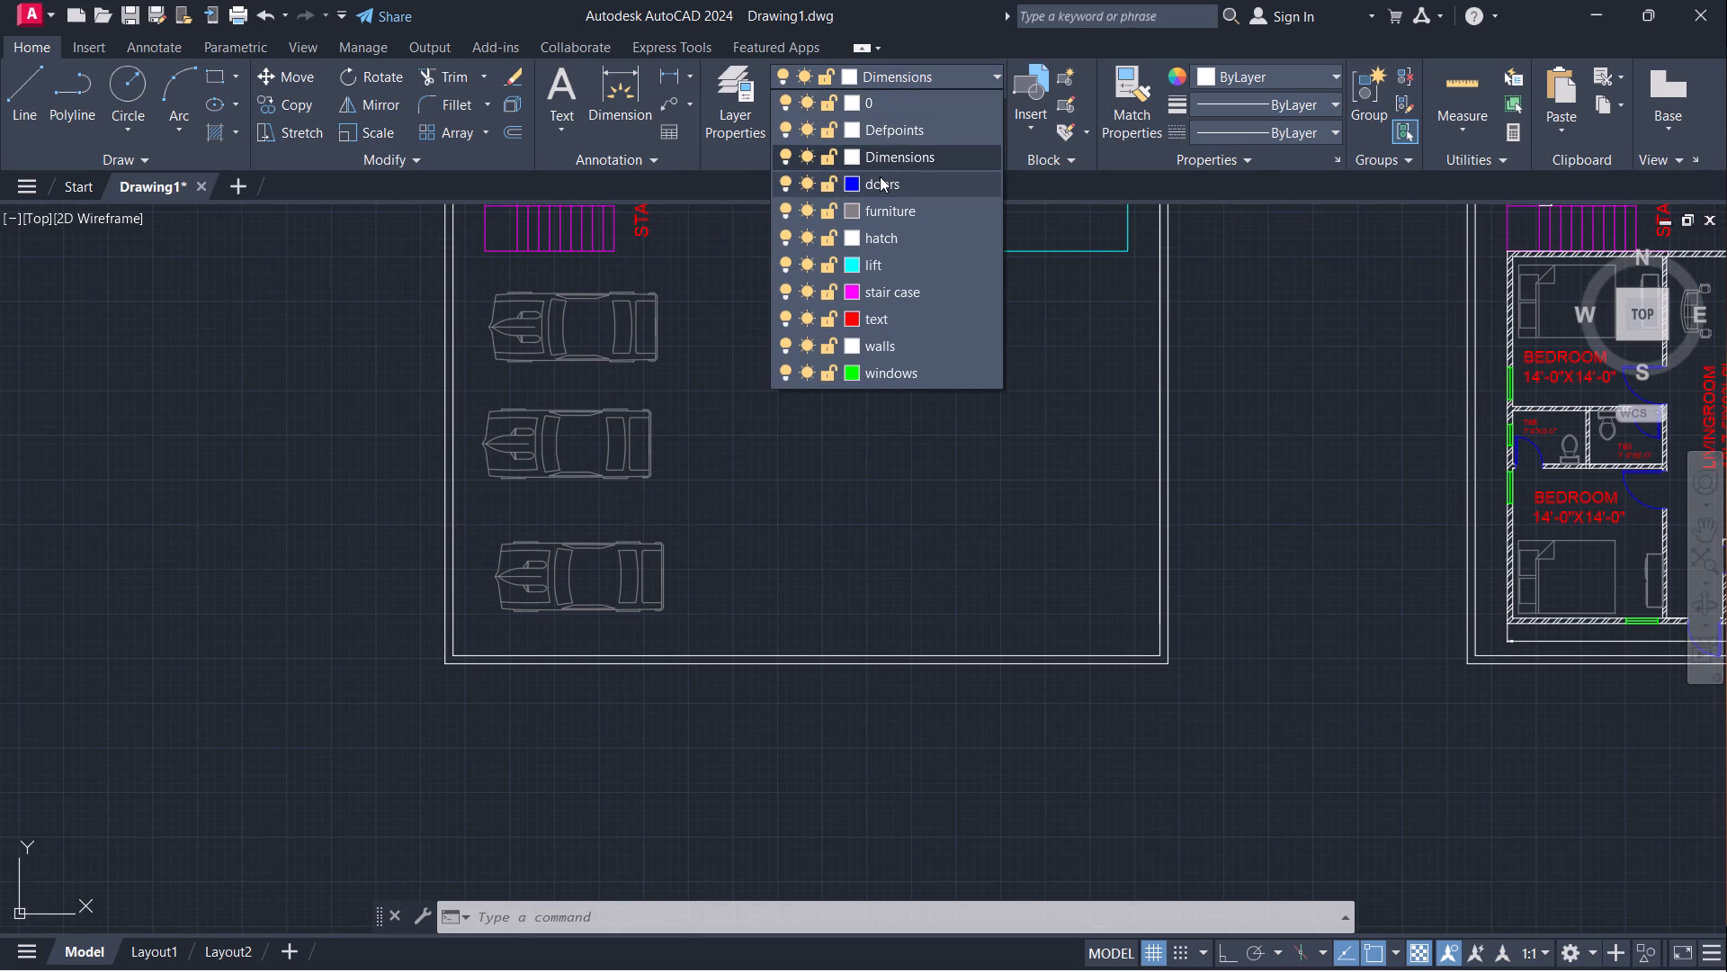
{"action": "left_click", "coordinate": [880, 177]}
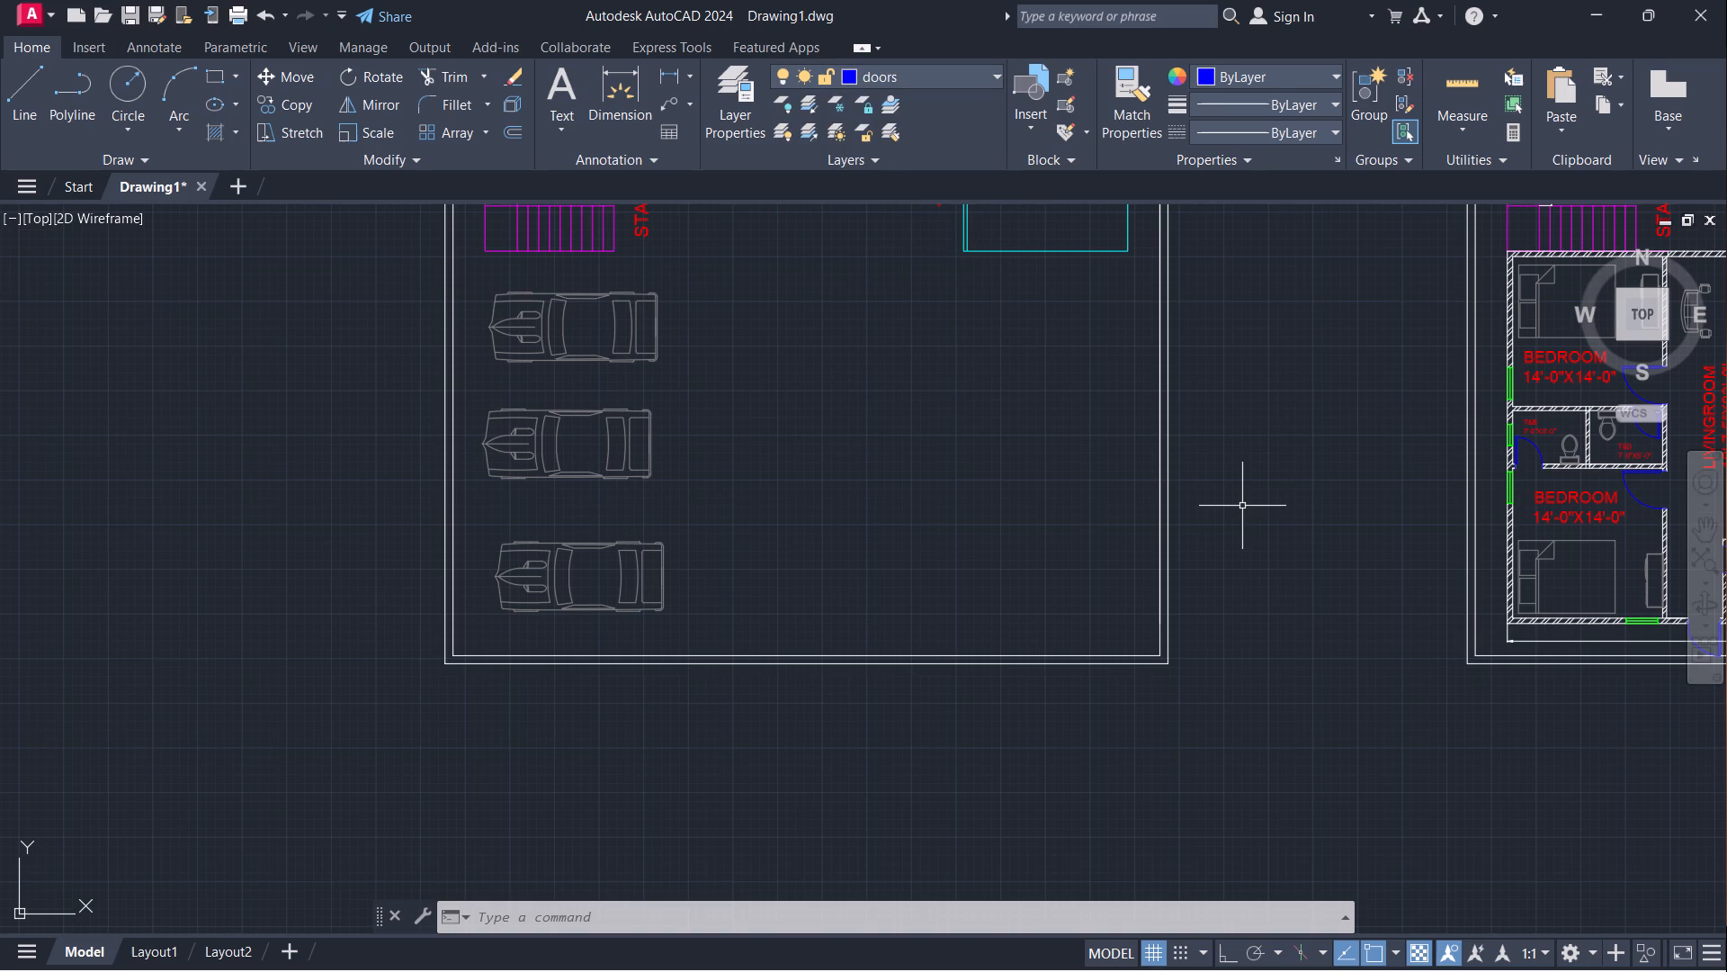
{"action": "key", "text": "i"}
{"action": "key", "text": "Return"}
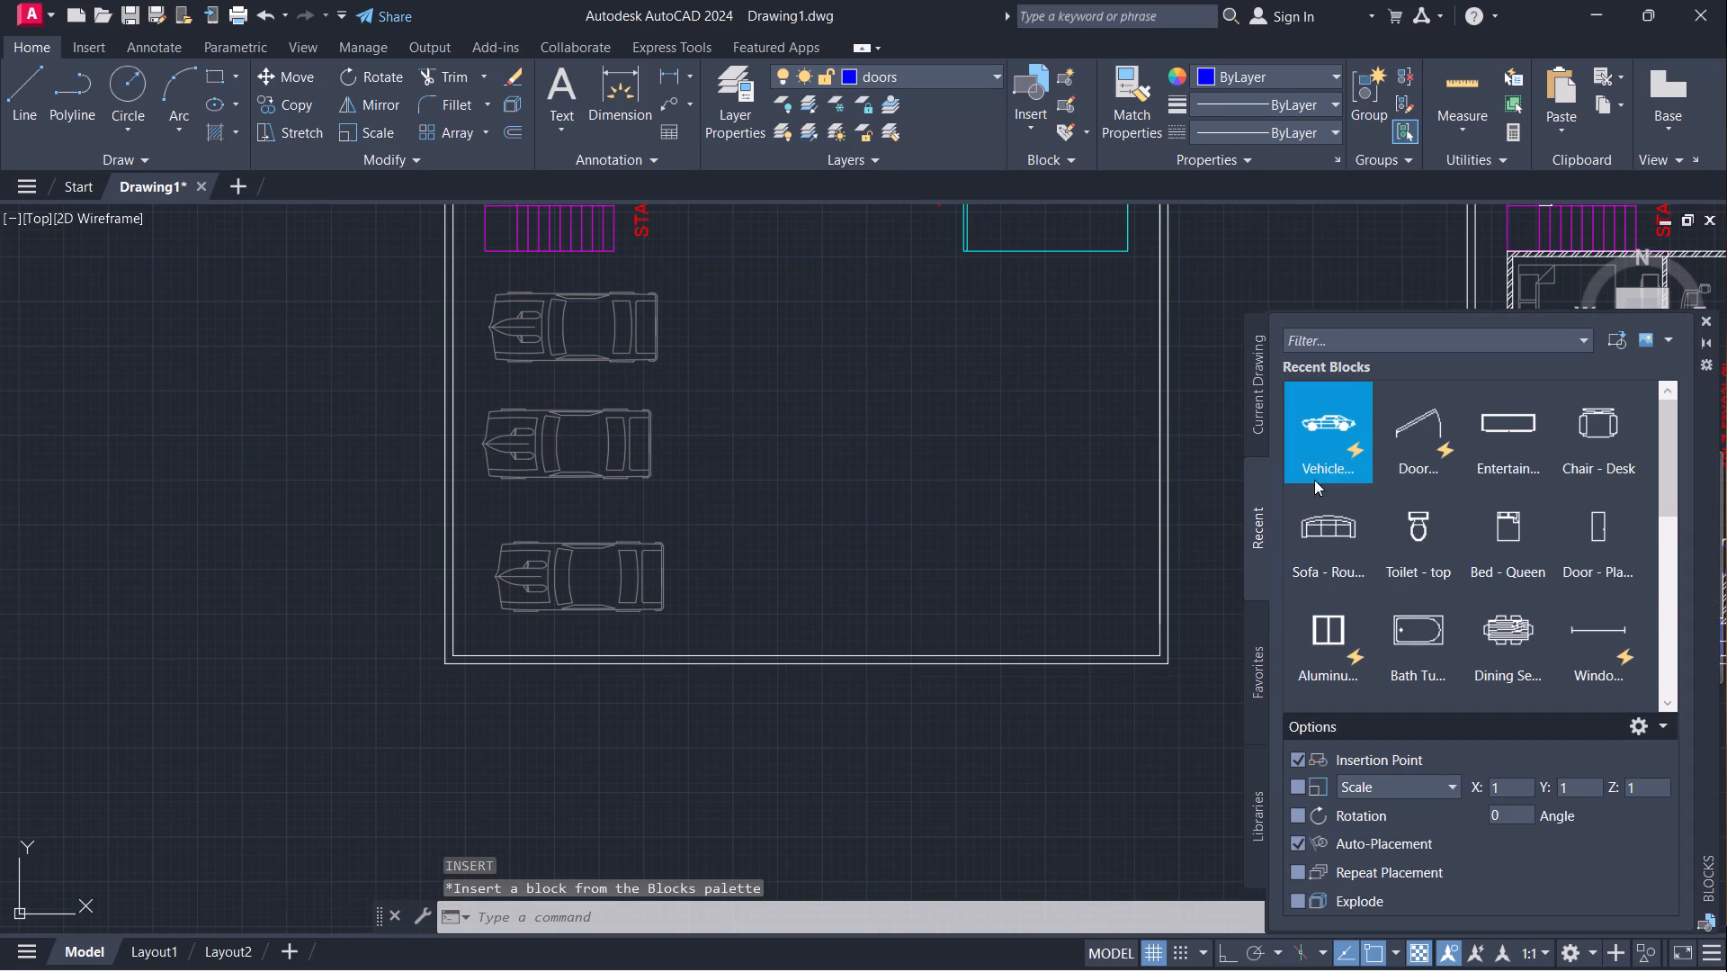
{"action": "left_click", "coordinate": [1416, 423]}
{"action": "left_click", "coordinate": [246, 508]}
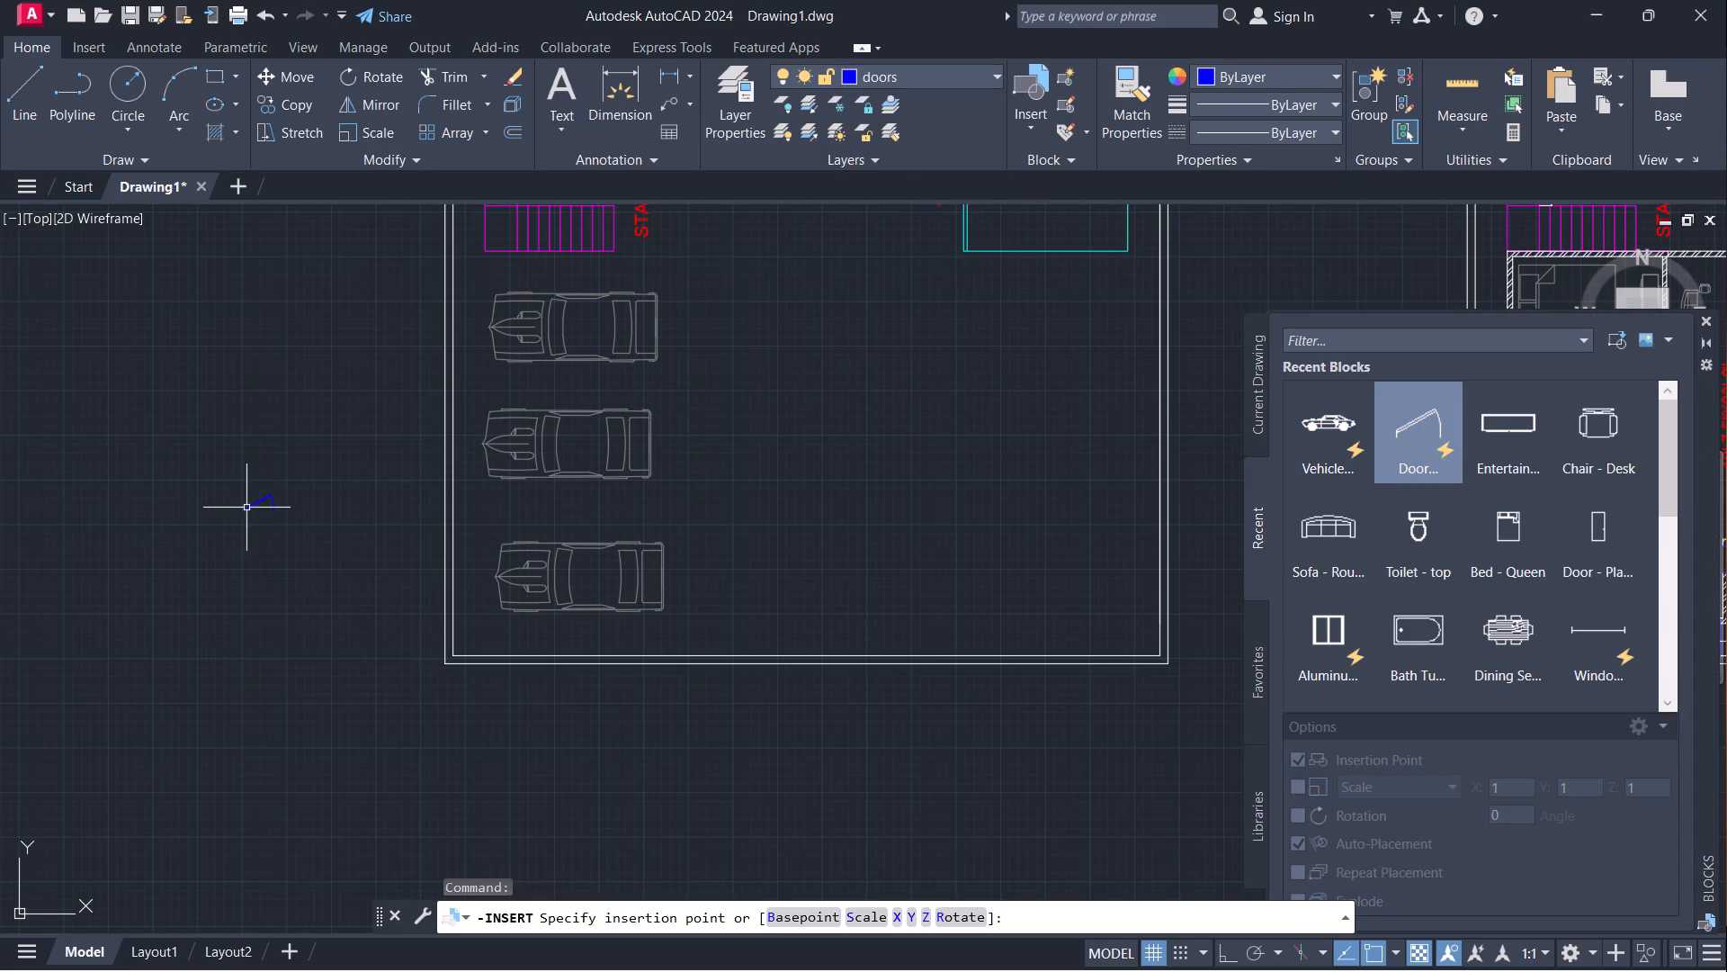
{"action": "left_click", "coordinate": [1705, 322]}
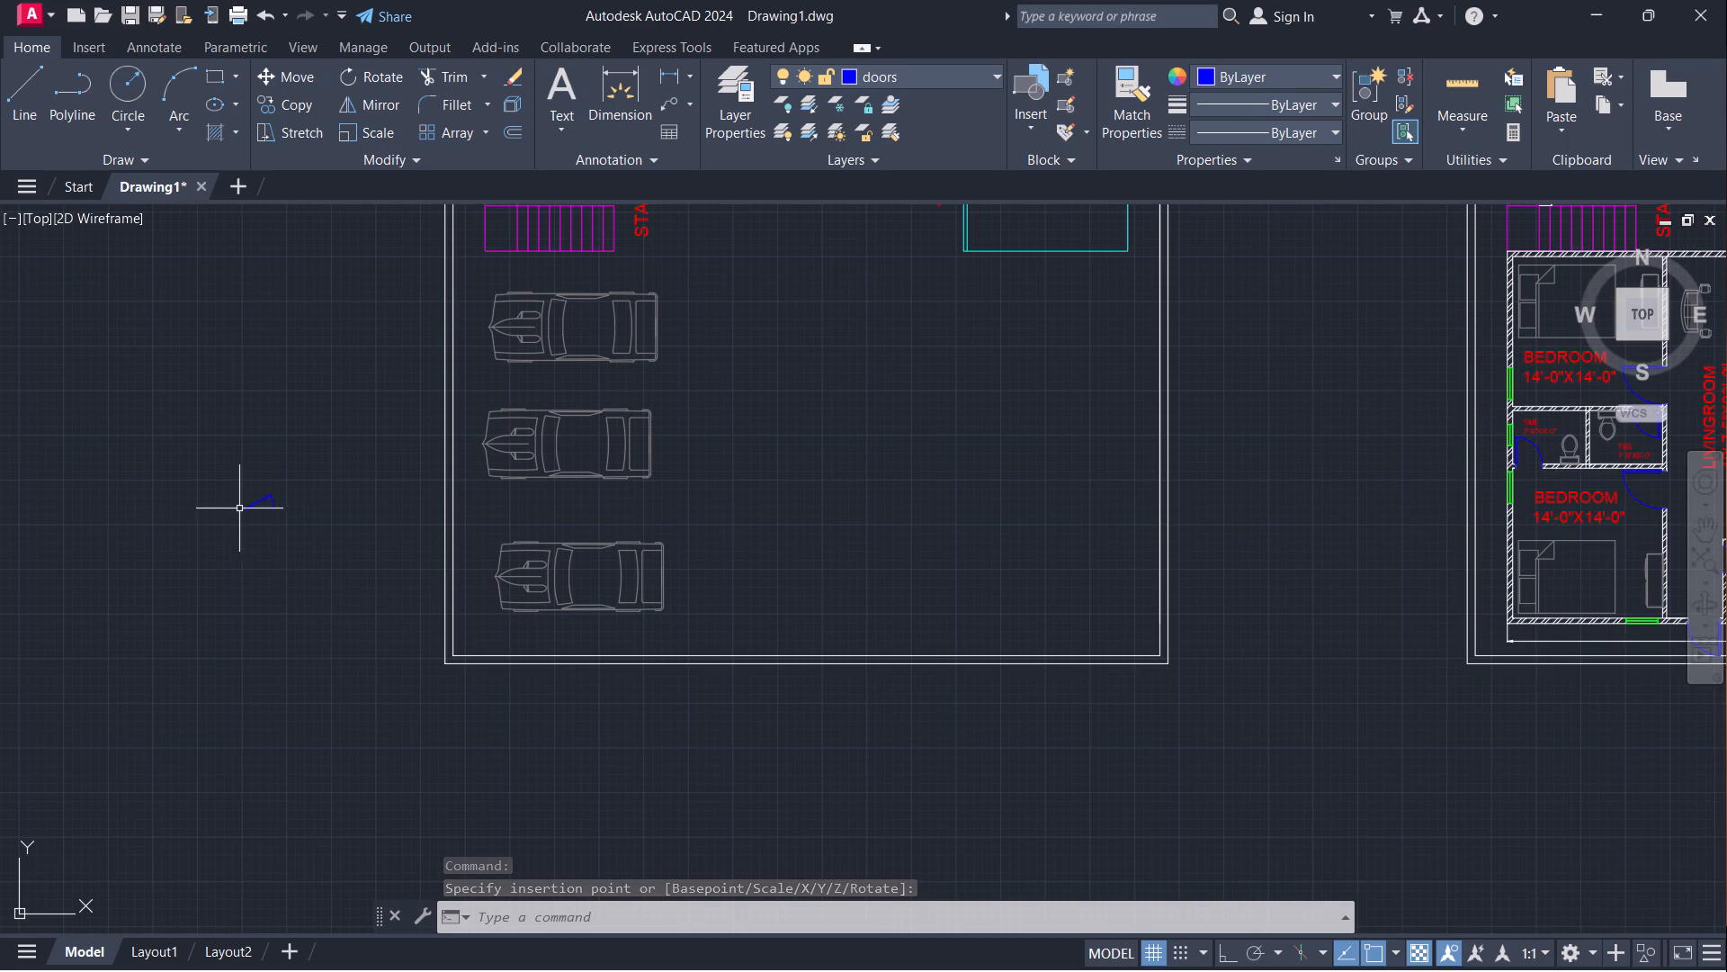
Set the inserted door block's opening angle to Open 90º.
{"action": "left_click", "coordinate": [258, 506]}
{"action": "scroll", "coordinate": [219, 560], "scroll_direction": "up", "scroll_amount": 3}
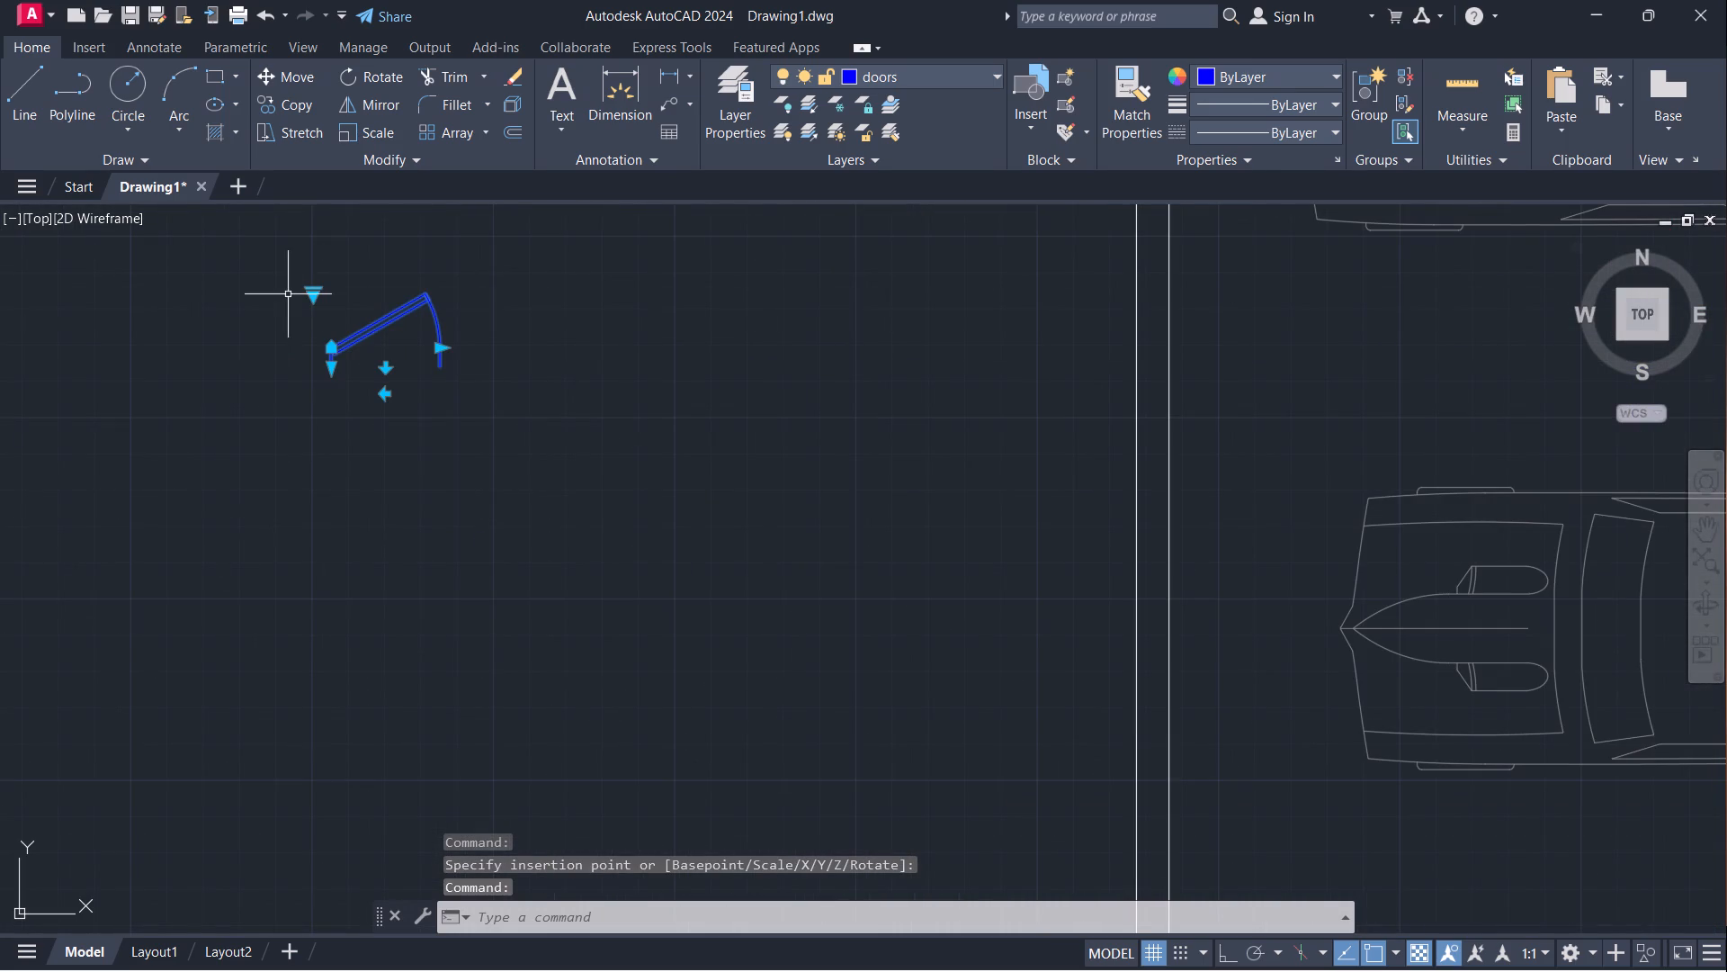
{"action": "left_click", "coordinate": [314, 296]}
{"action": "left_click", "coordinate": [404, 381]}
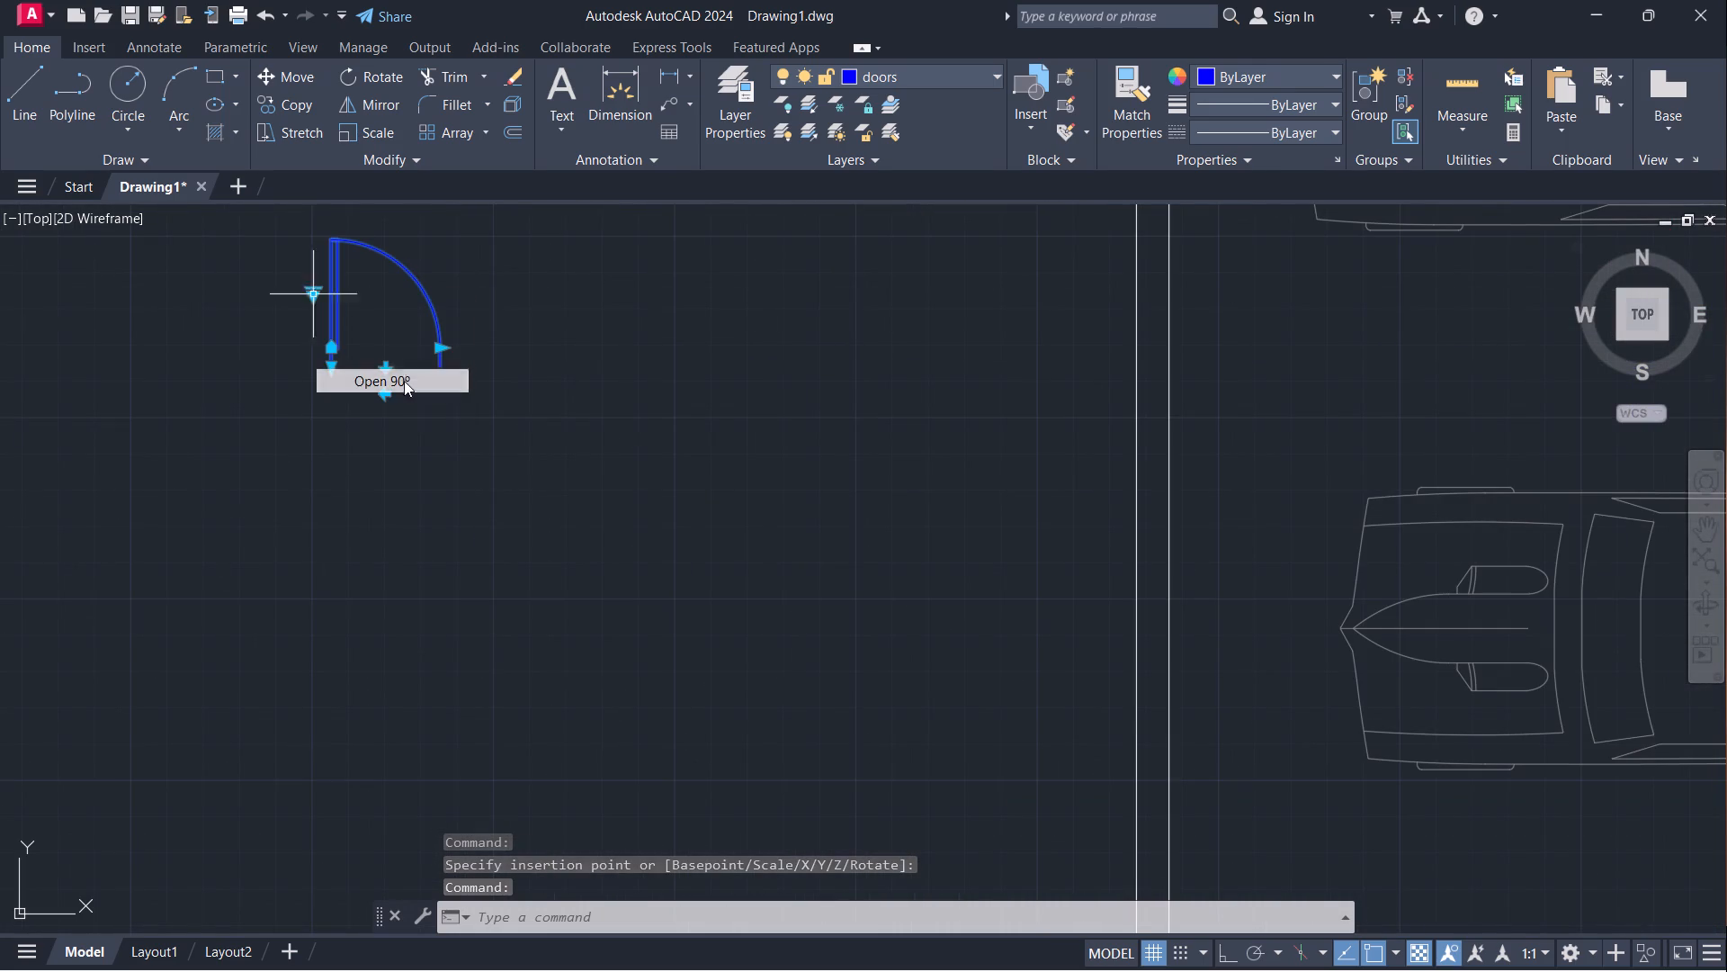
{"action": "key", "text": "Escape"}
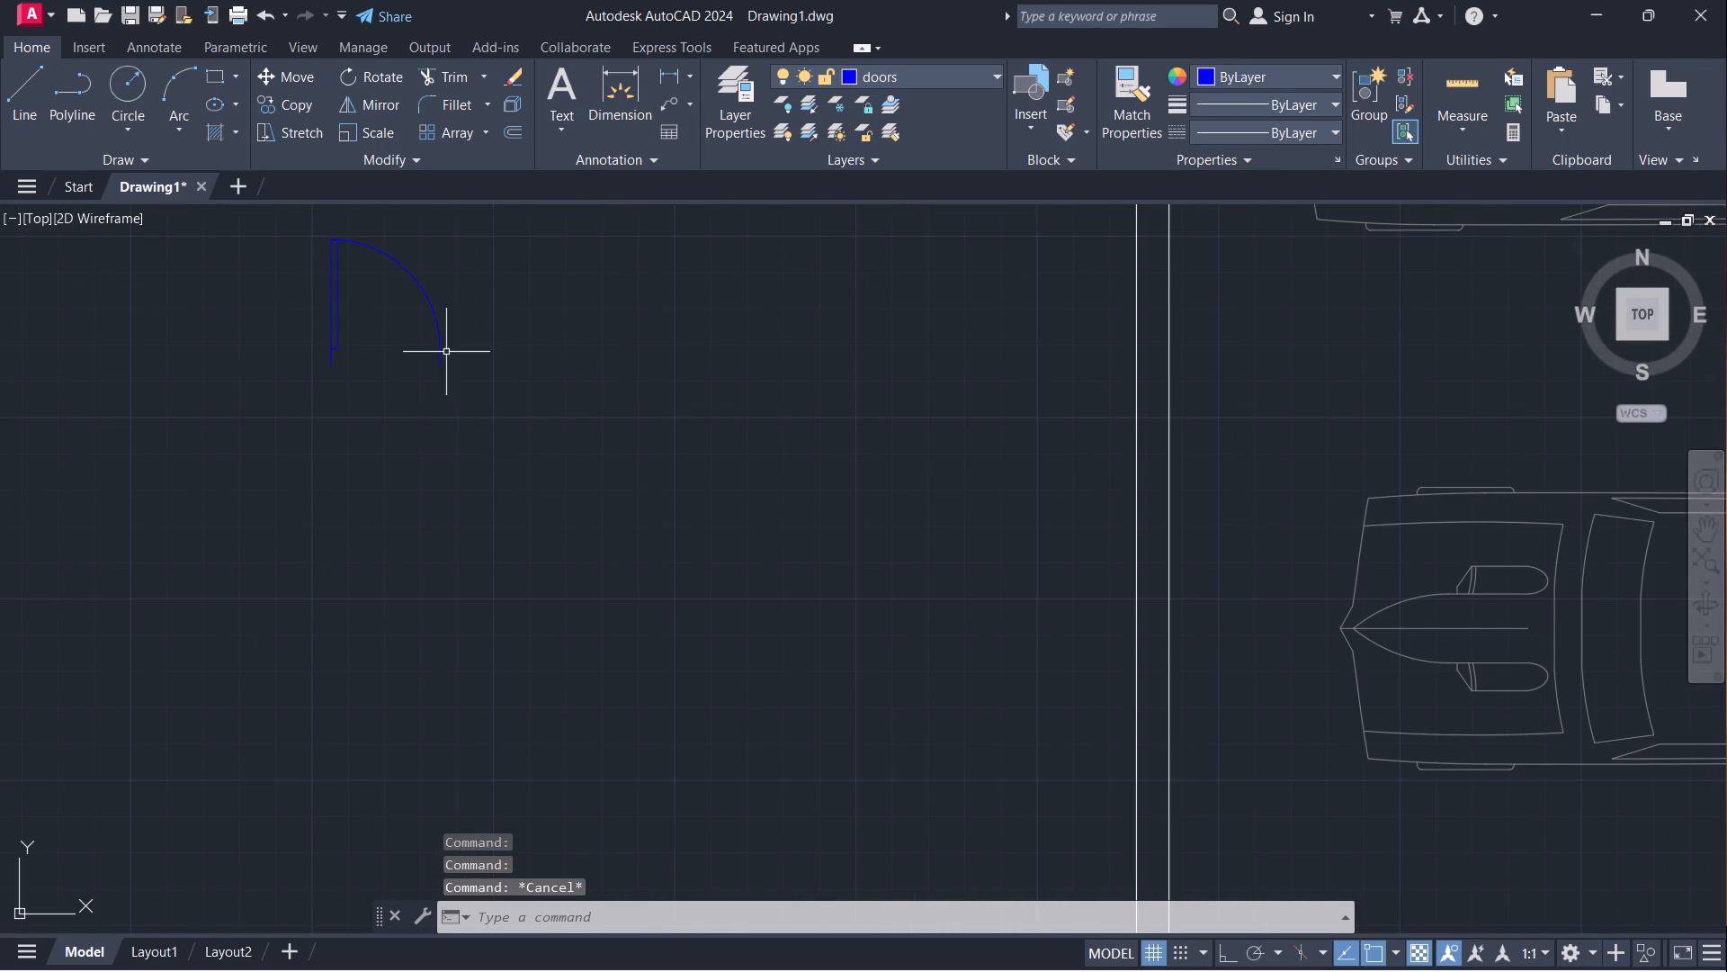
Mirror the door about a vertical line through its swing arc's free end, keeping the original, to form a double door.
{"action": "left_click", "coordinate": [446, 352]}
{"action": "left_click", "coordinate": [429, 369]}
{"action": "type", "text": "mi"}
{"action": "key", "text": "Return"}
{"action": "left_click", "coordinate": [448, 369]}
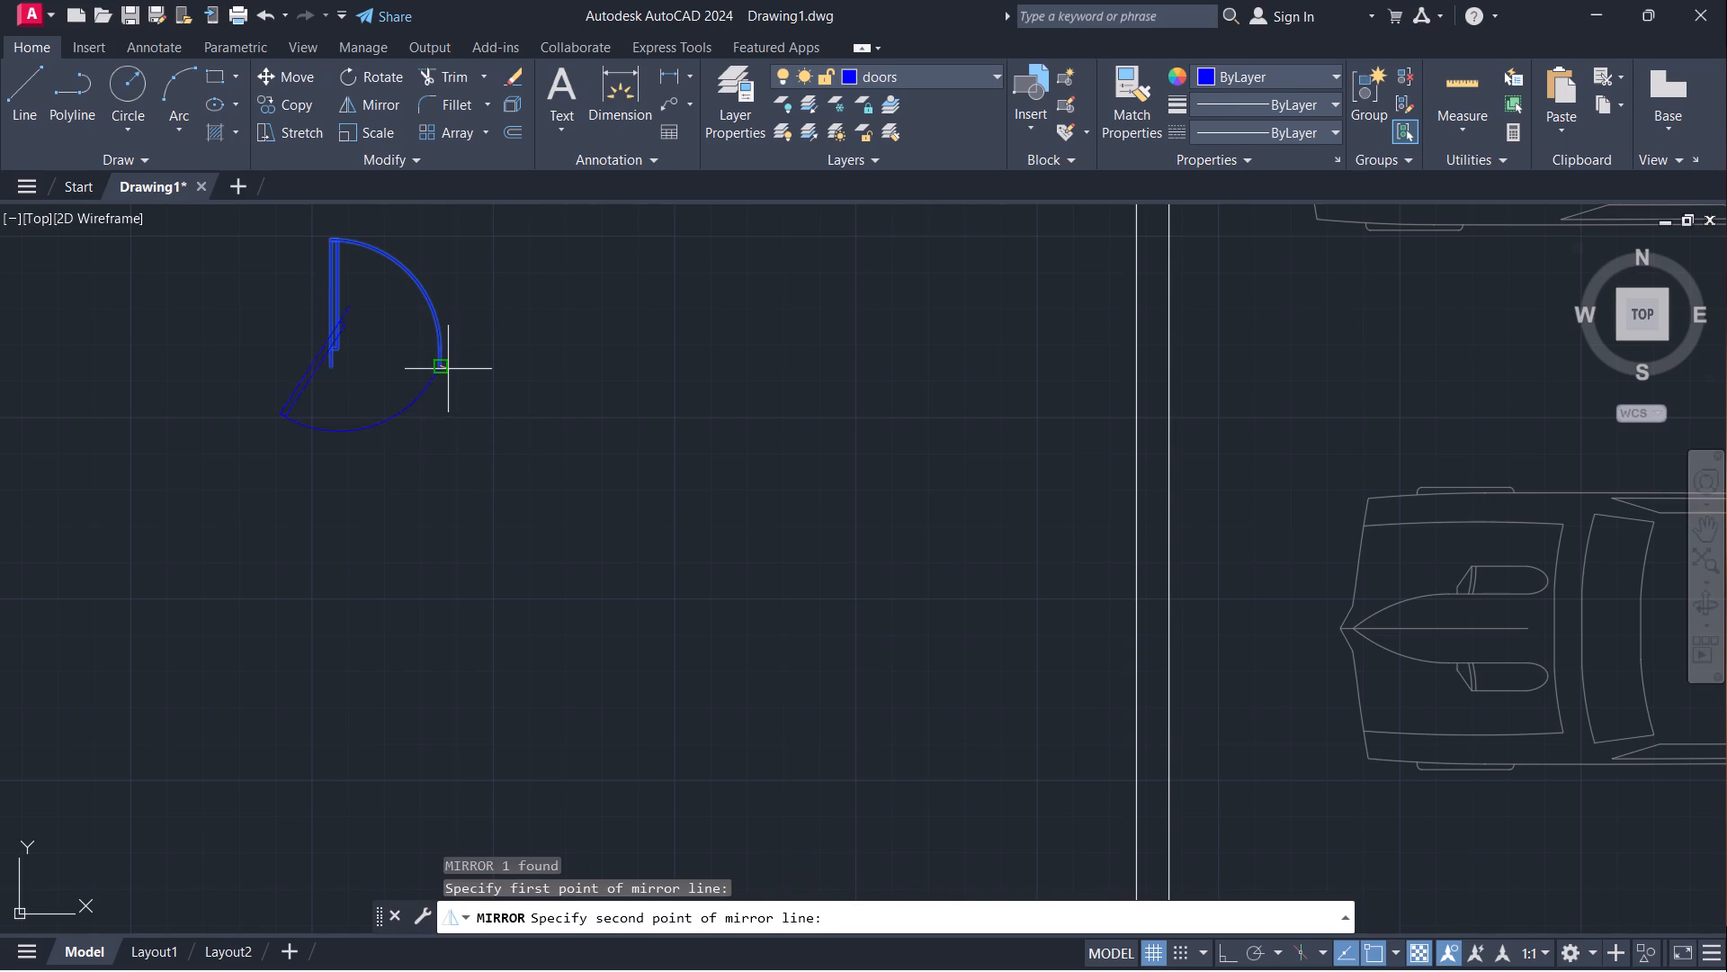
{"action": "left_click", "coordinate": [443, 255]}
{"action": "key", "text": "Return"}
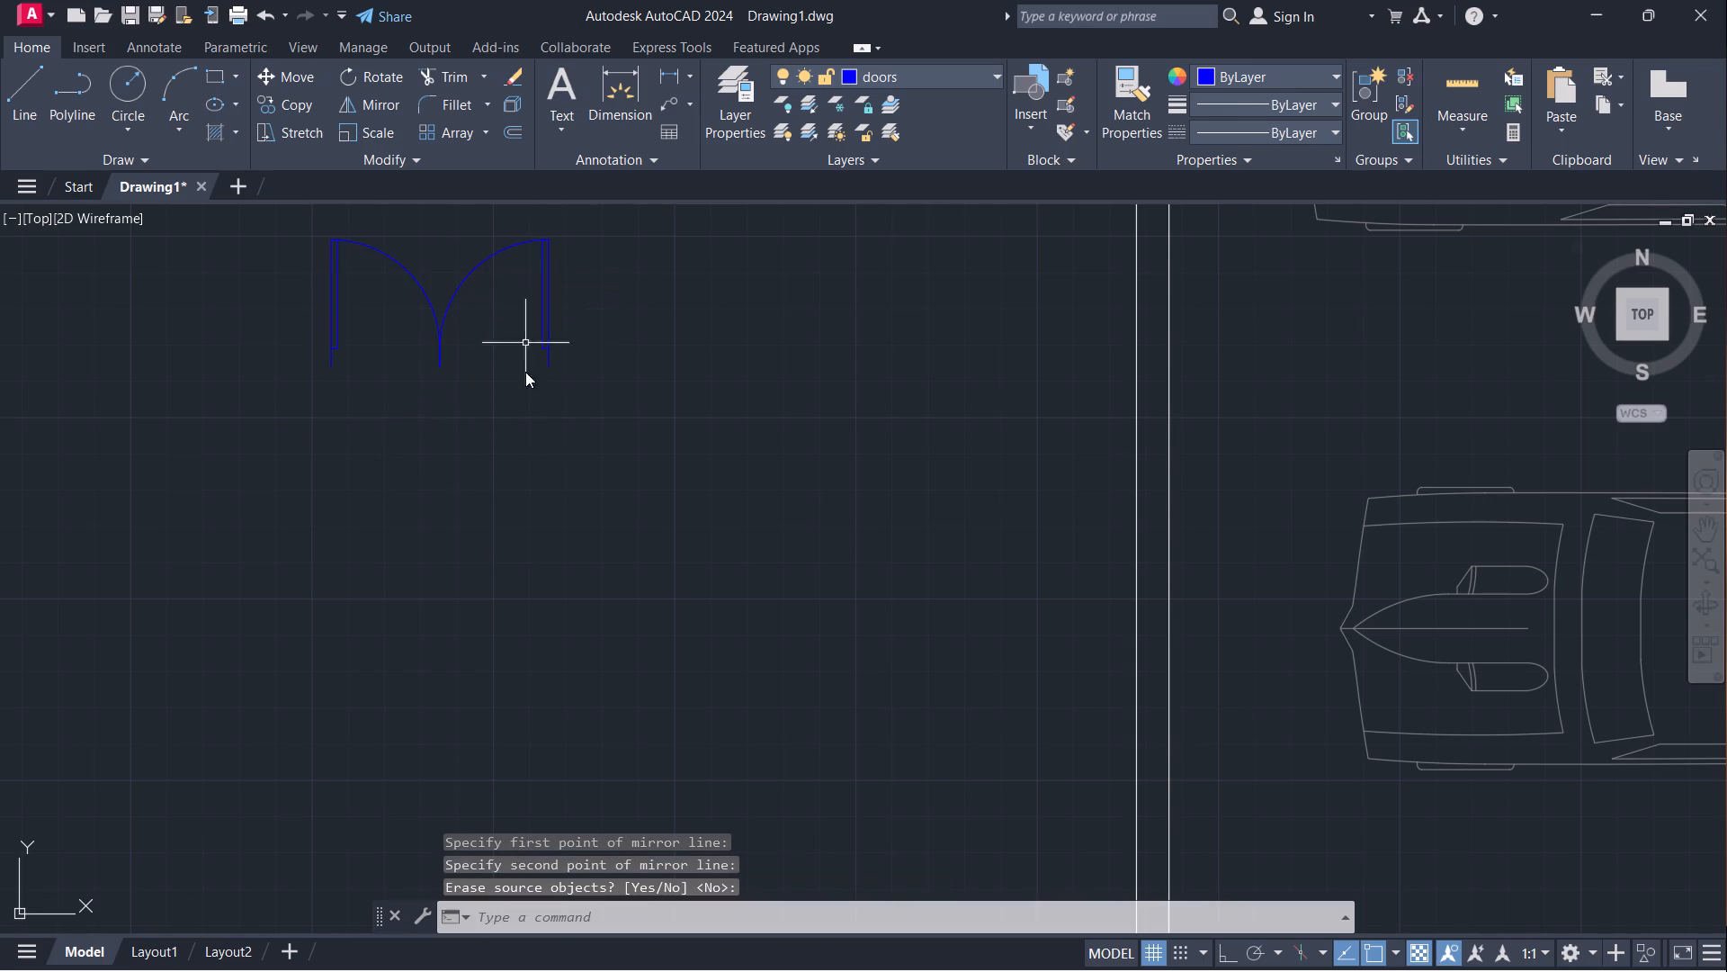
Group the two mirrored door leaves into a single double-door object.
{"action": "scroll", "coordinate": [508, 477], "scroll_direction": "down", "scroll_amount": 1}
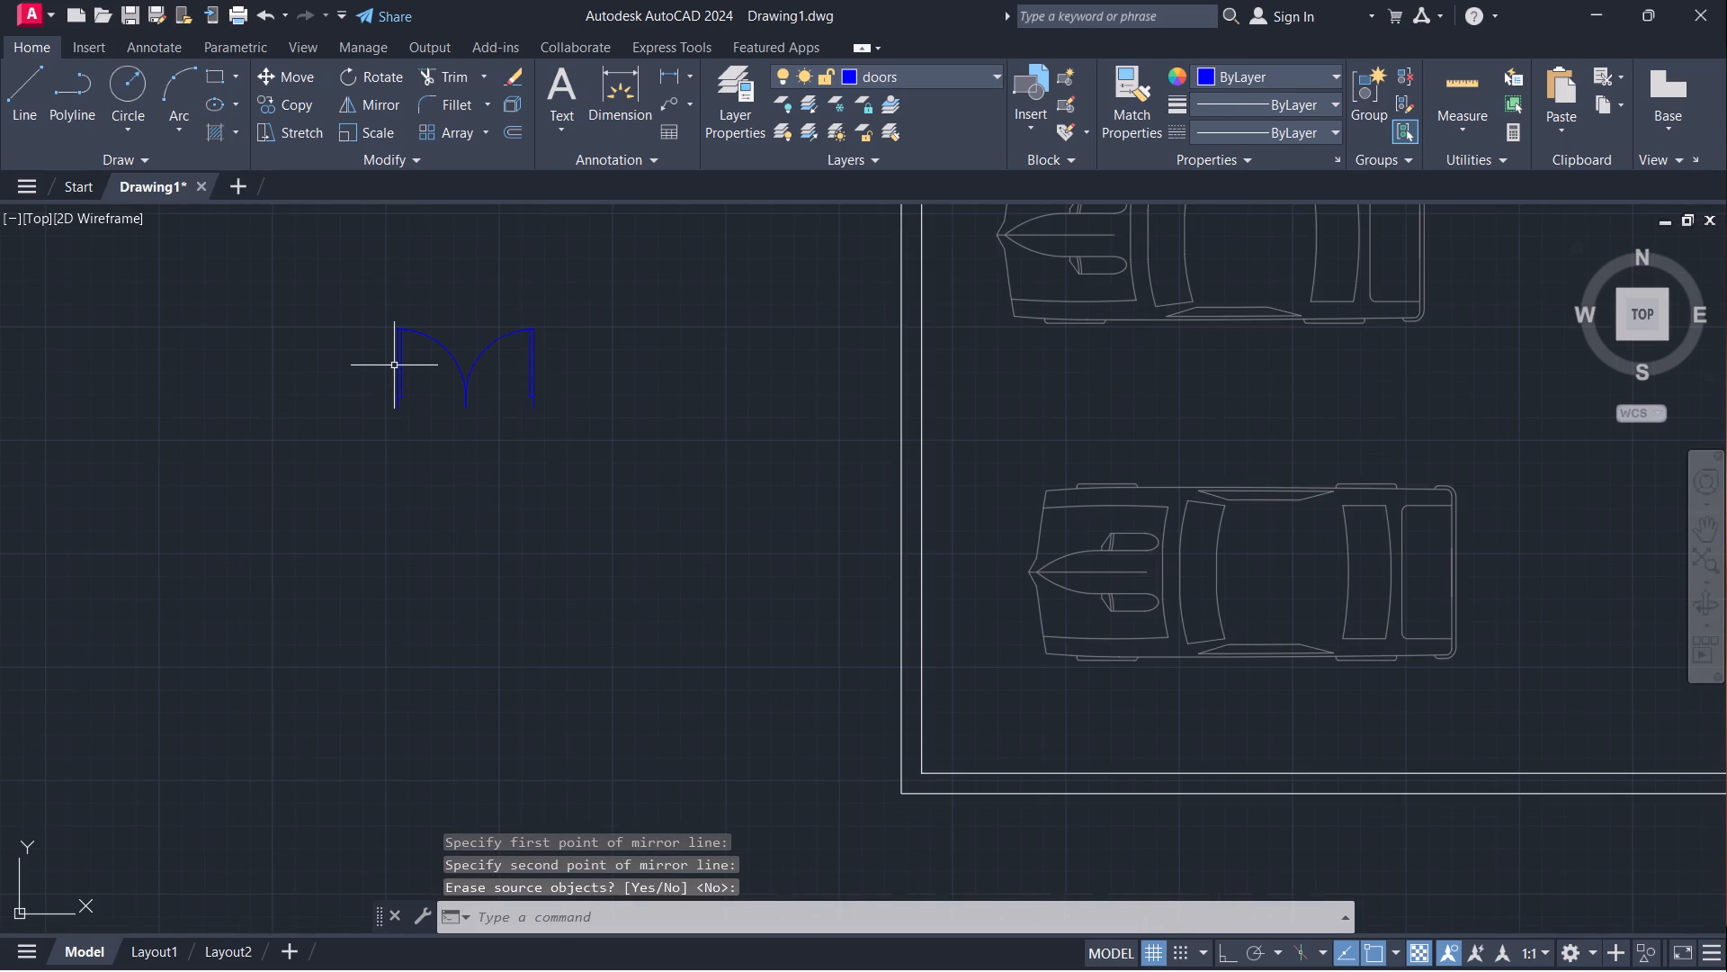
{"action": "left_click", "coordinate": [400, 365]}
{"action": "left_click", "coordinate": [490, 349]}
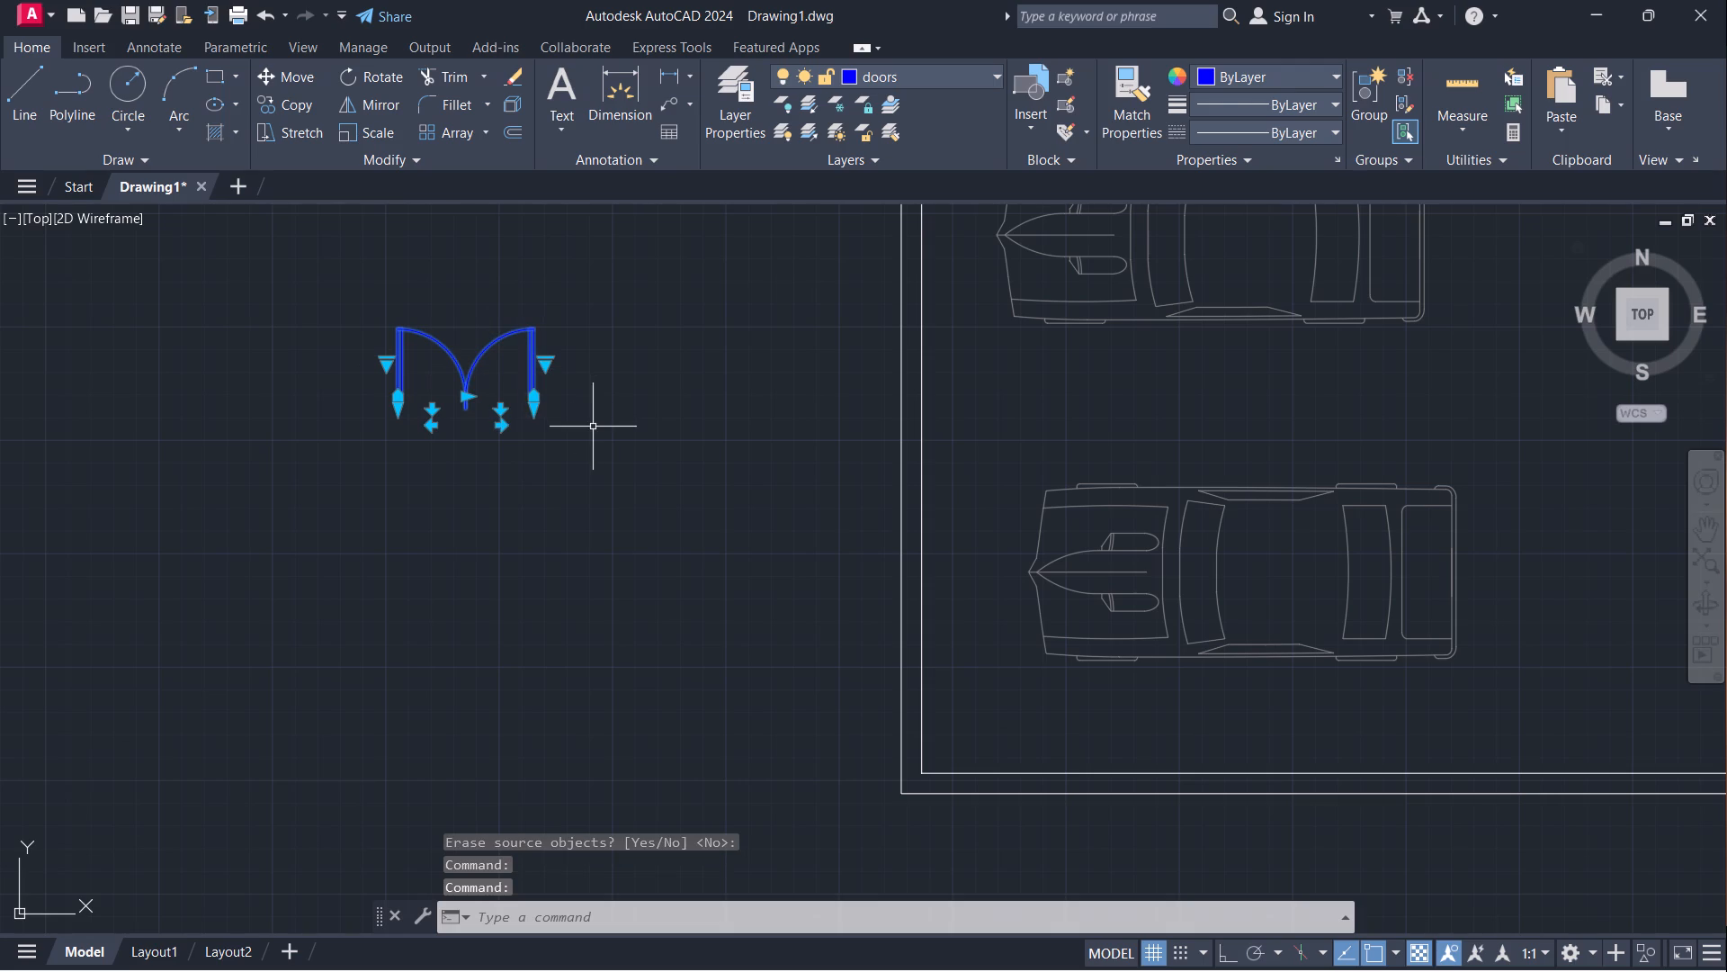
{"action": "key", "text": "g"}
{"action": "key", "text": "Return"}
Scale the double door by reference from its lower-left corner, using its full width as reference and a new length of 7'.
{"action": "left_click", "coordinate": [347, 288]}
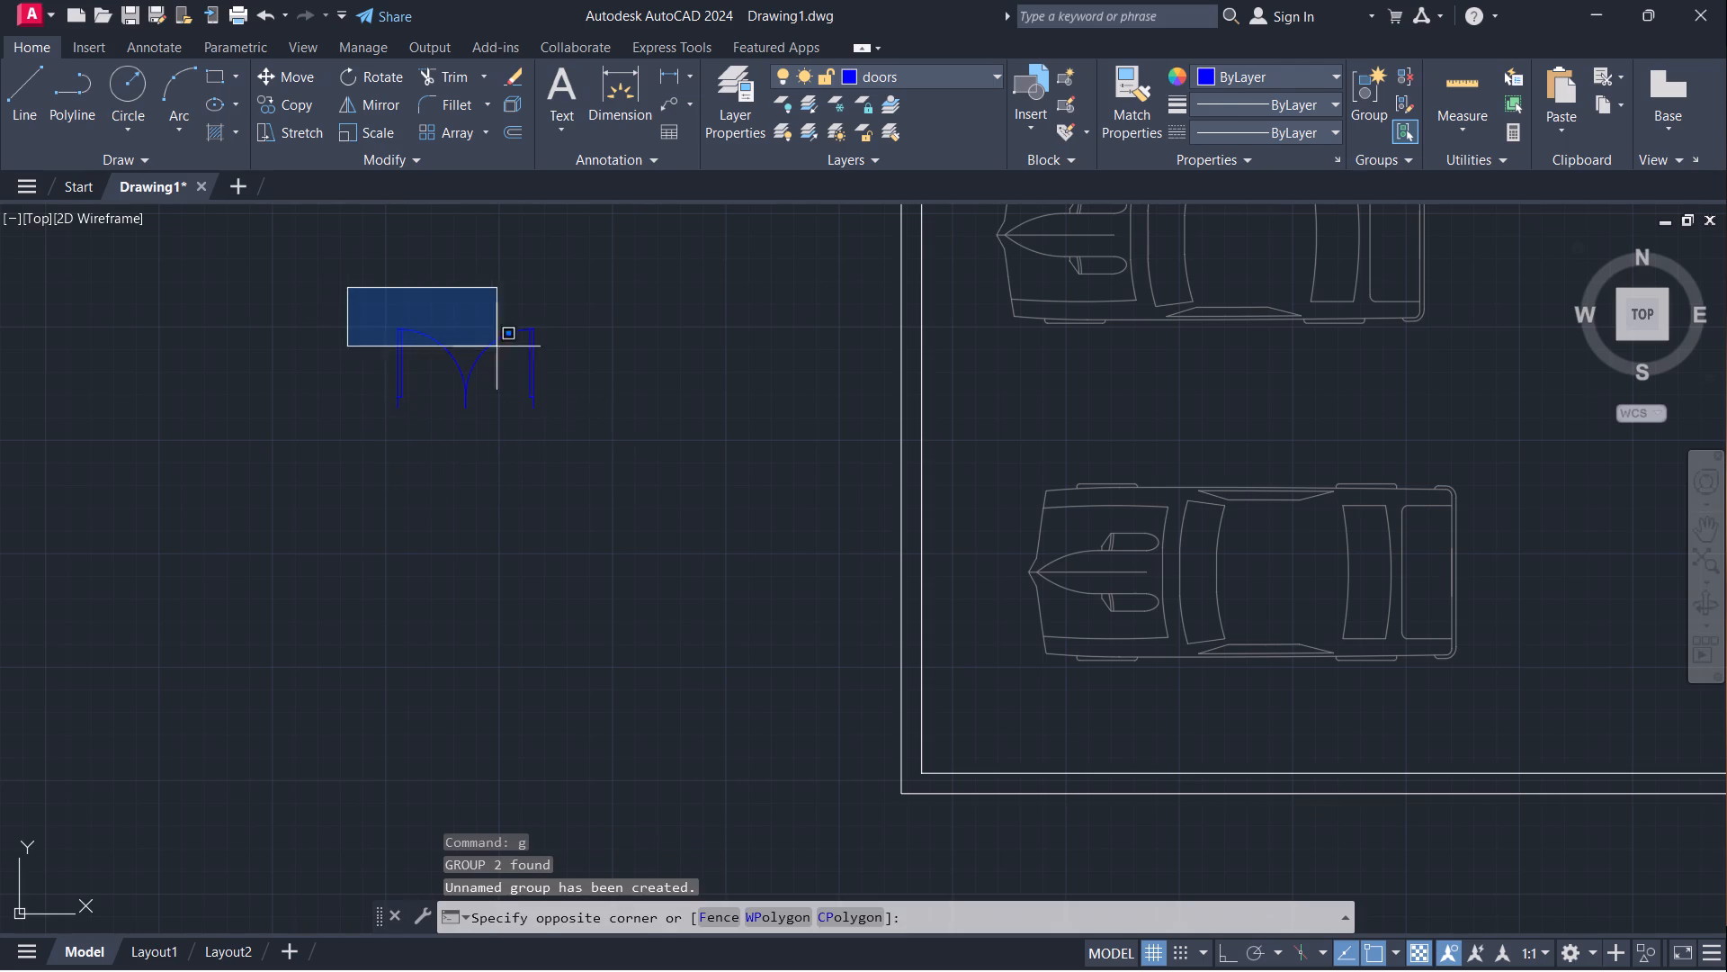
{"action": "left_click", "coordinate": [609, 477]}
{"action": "type", "text": "sc"}
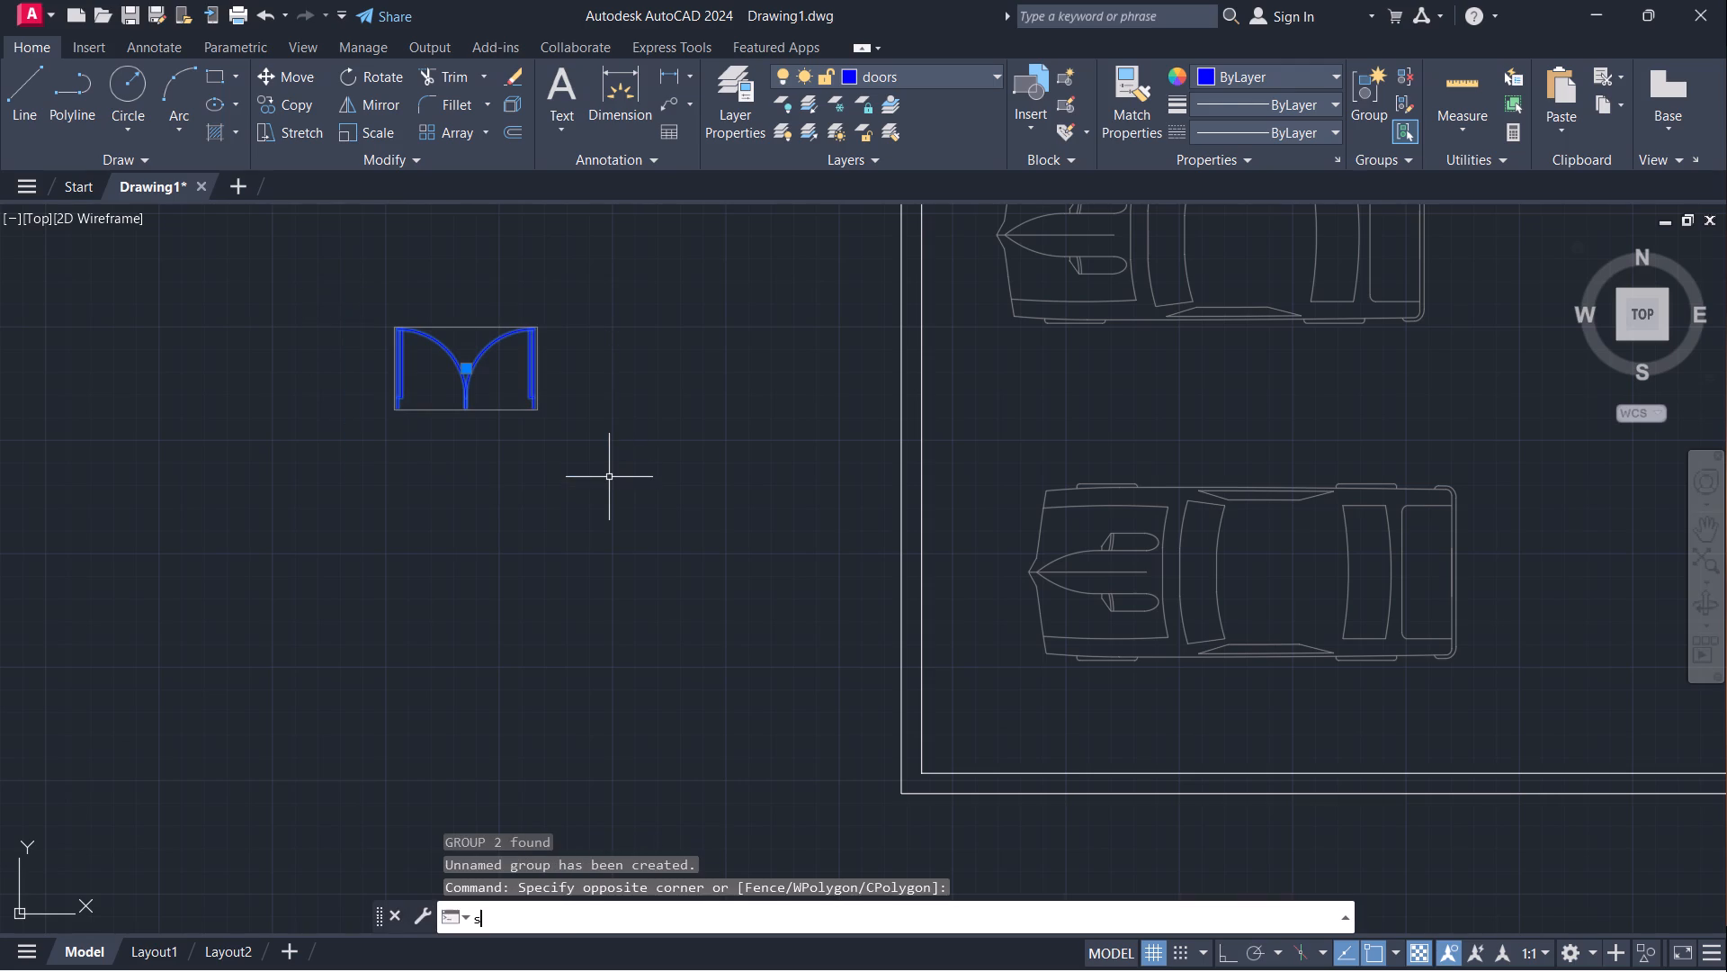
{"action": "key", "text": "Return"}
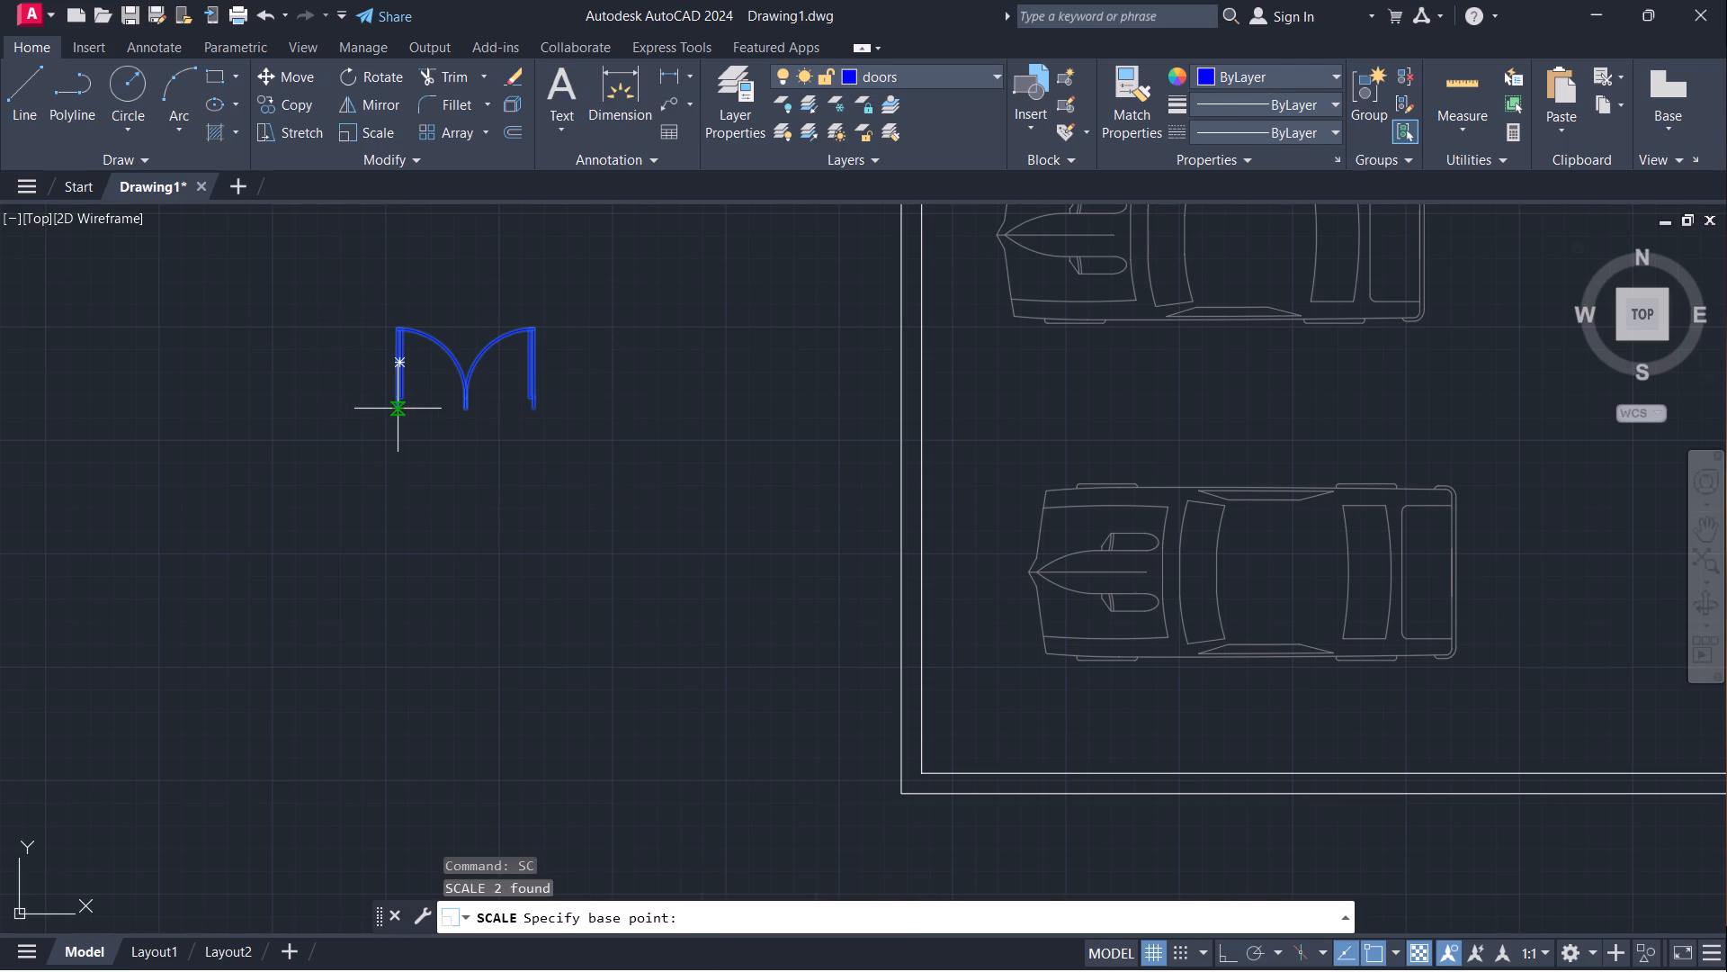
{"action": "left_click", "coordinate": [399, 414]}
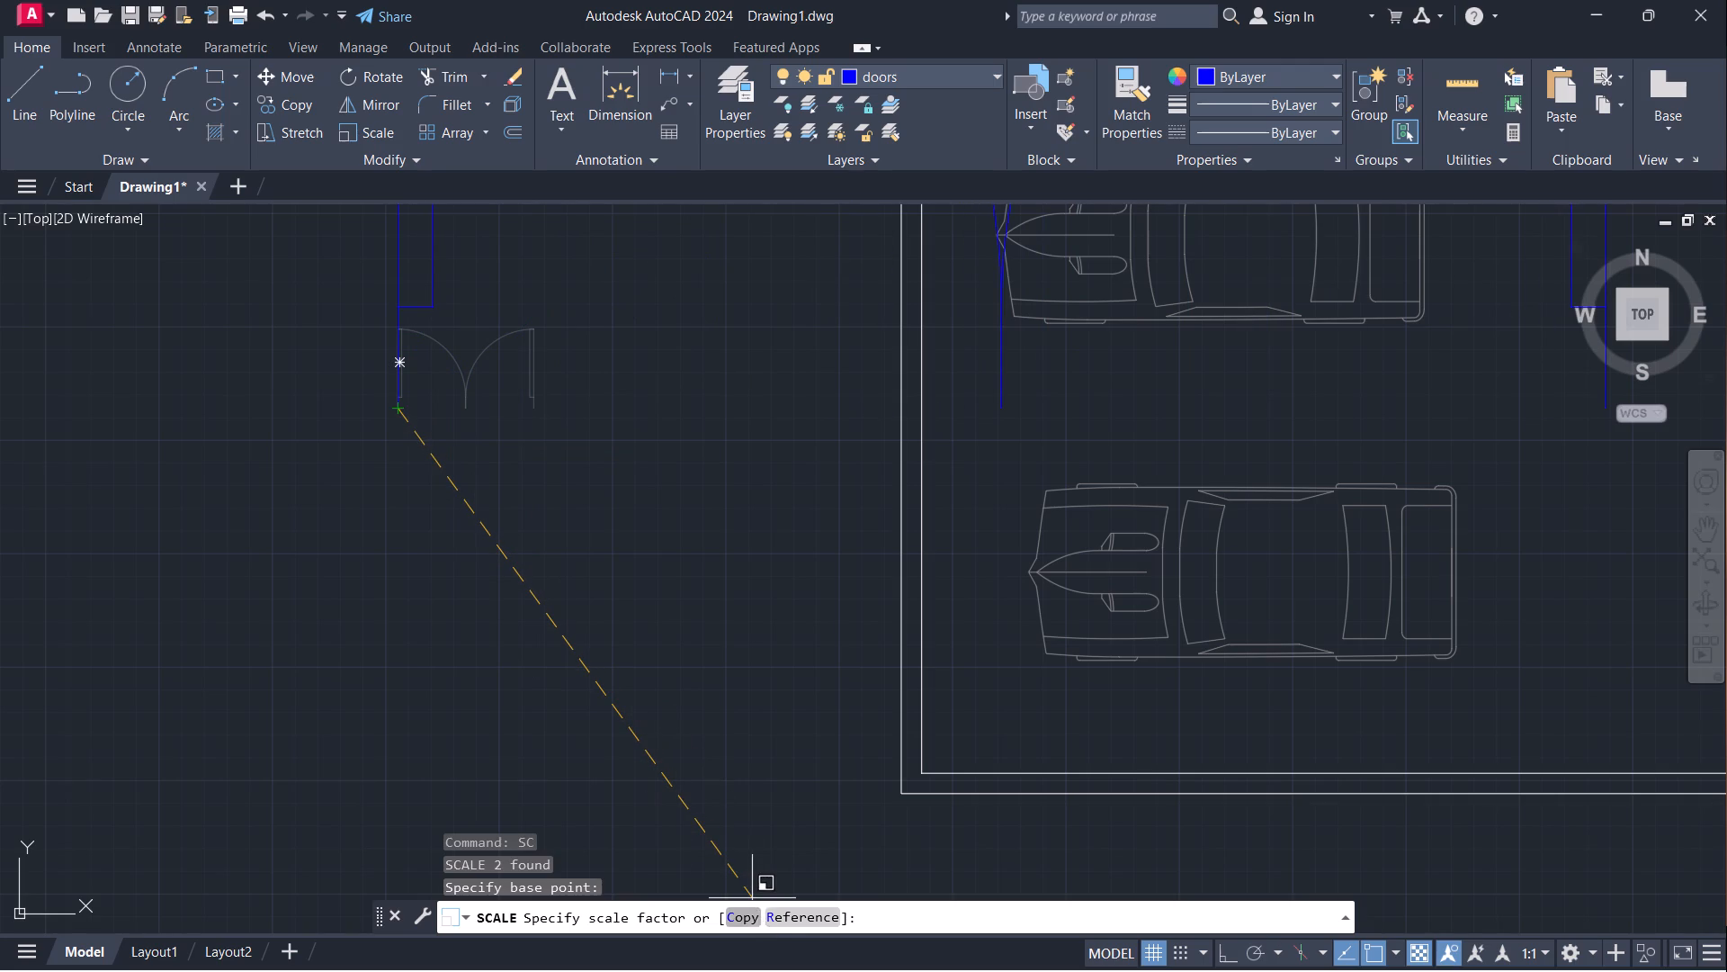
{"action": "left_click", "coordinate": [796, 918]}
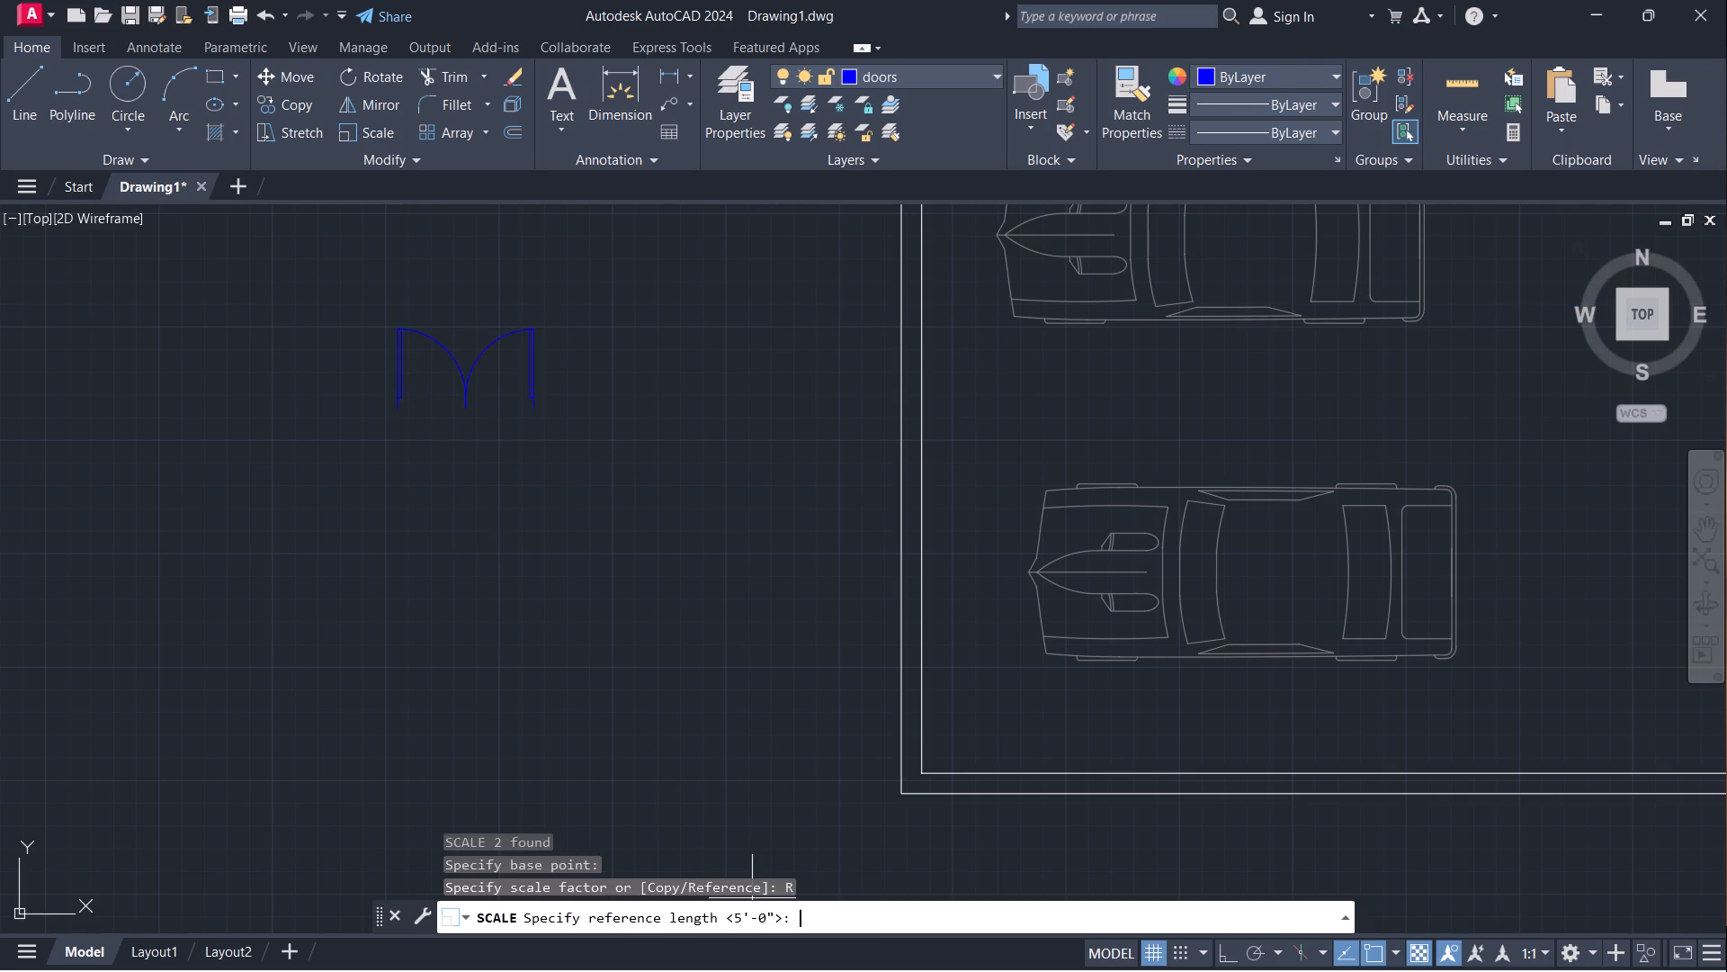
{"action": "scroll", "coordinate": [457, 447], "scroll_direction": "up", "scroll_amount": 2}
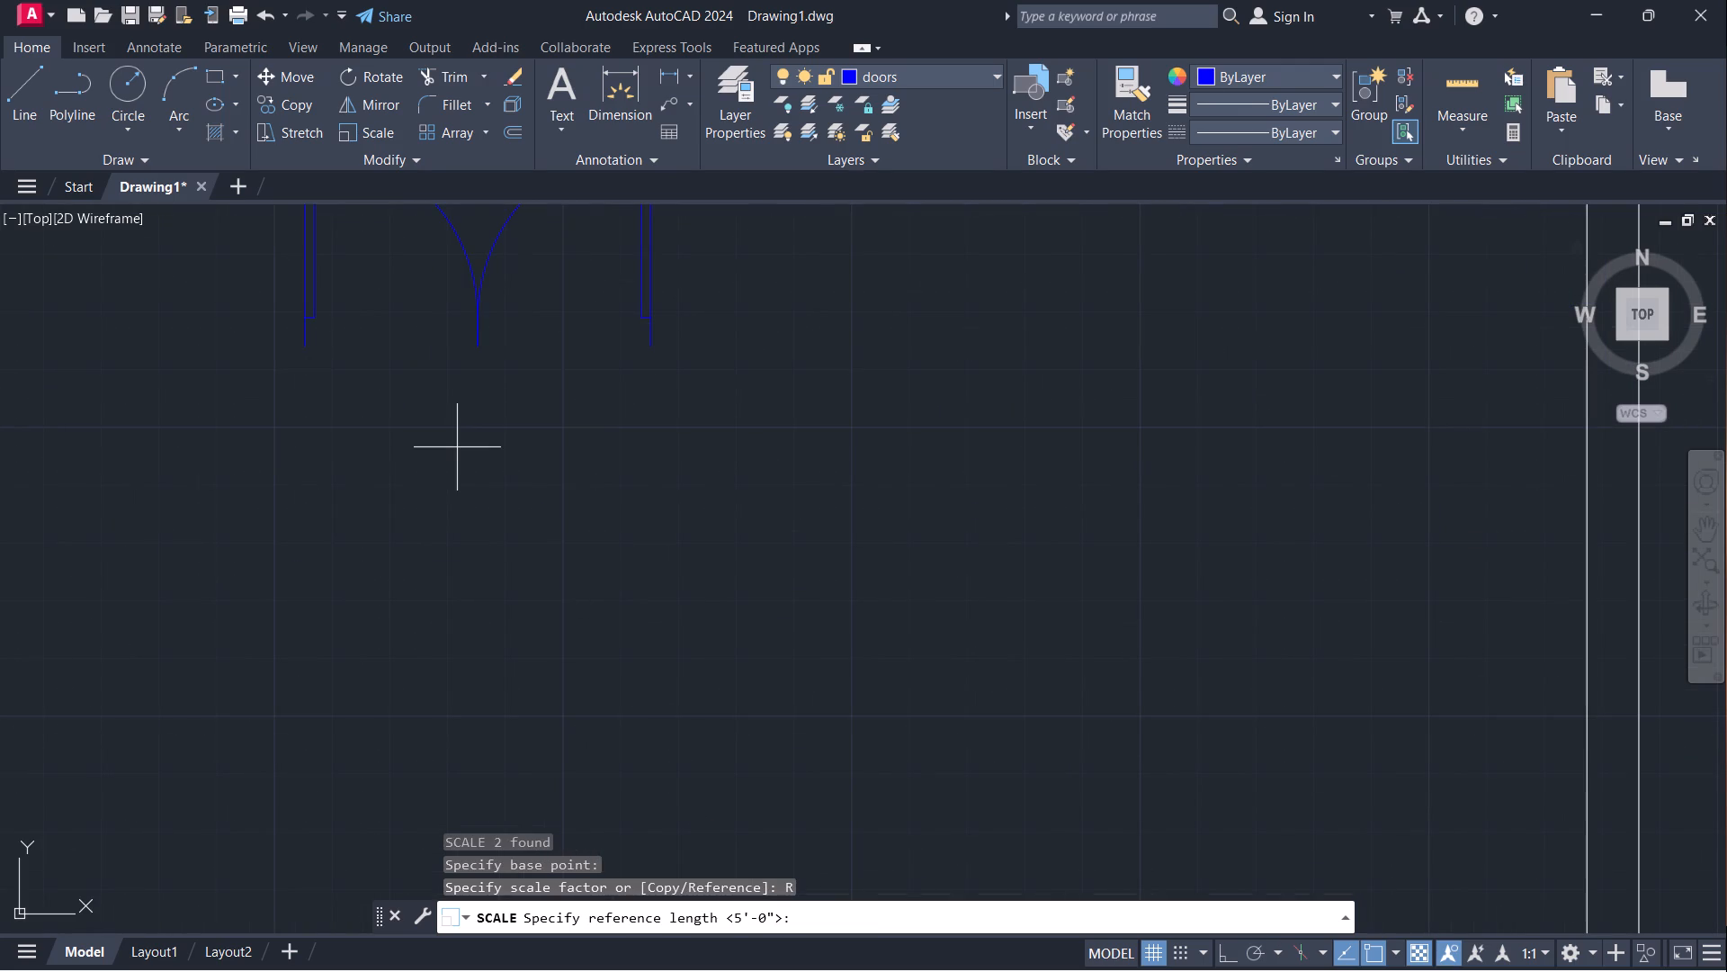
{"action": "left_click_drag", "start_coordinate": [457, 448], "coordinate": [289, 337]}
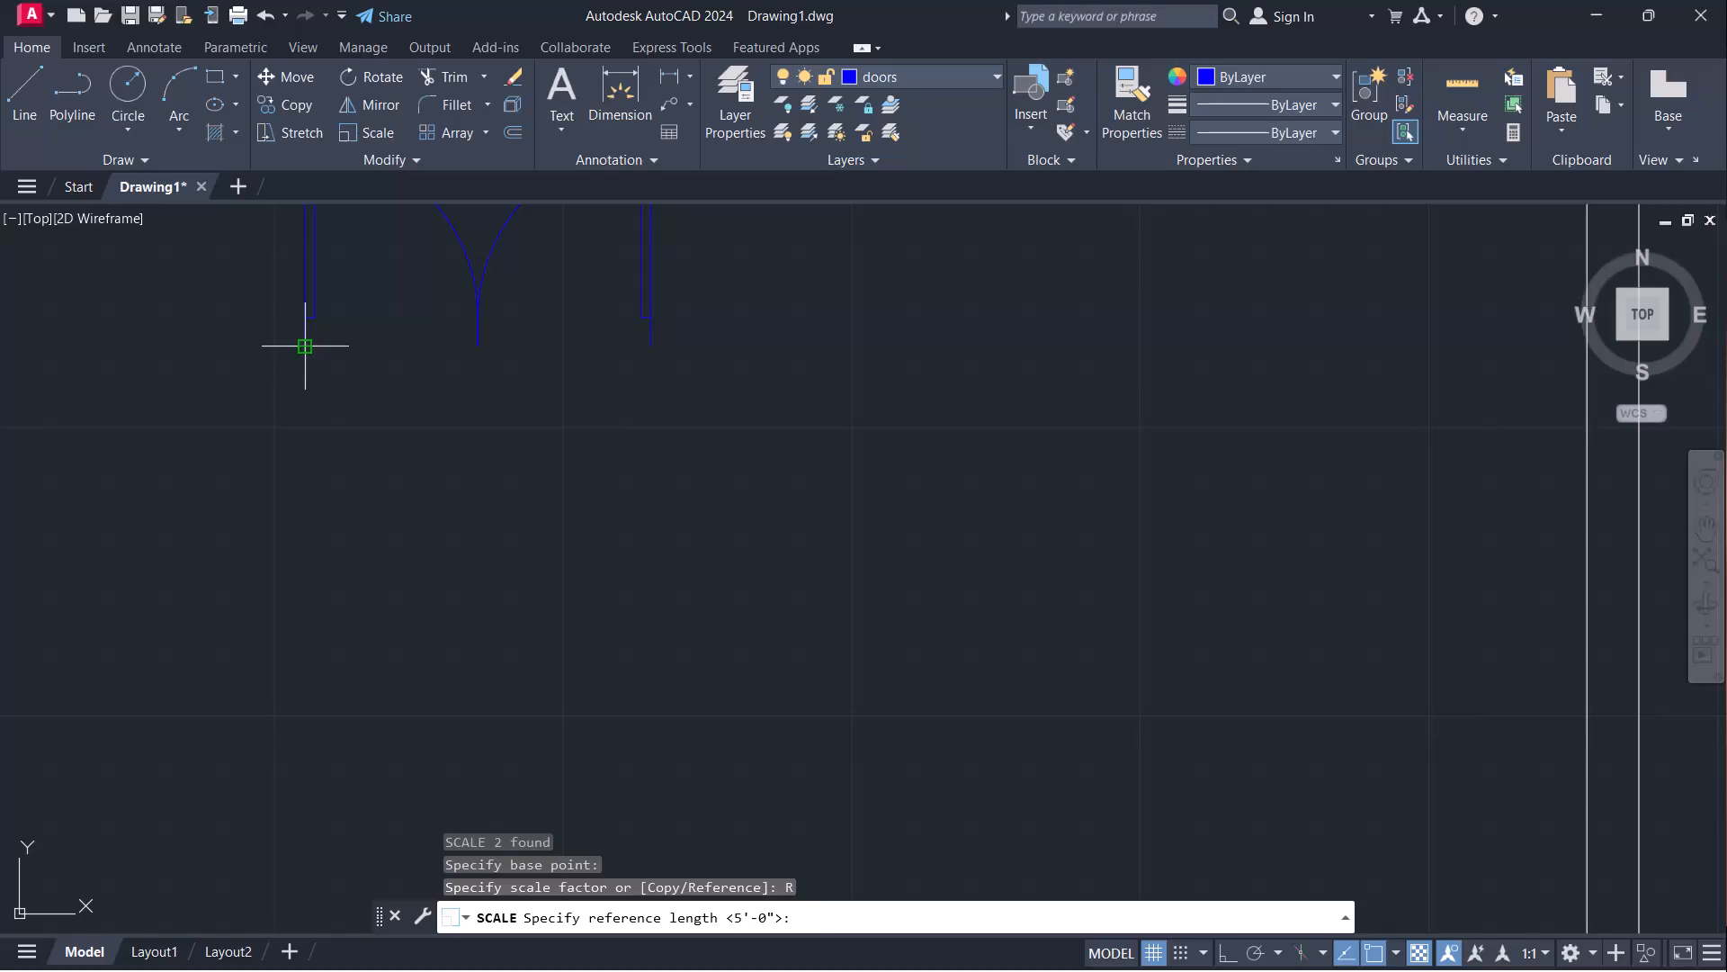
{"action": "left_click", "coordinate": [310, 352]}
{"action": "left_click", "coordinate": [656, 347]}
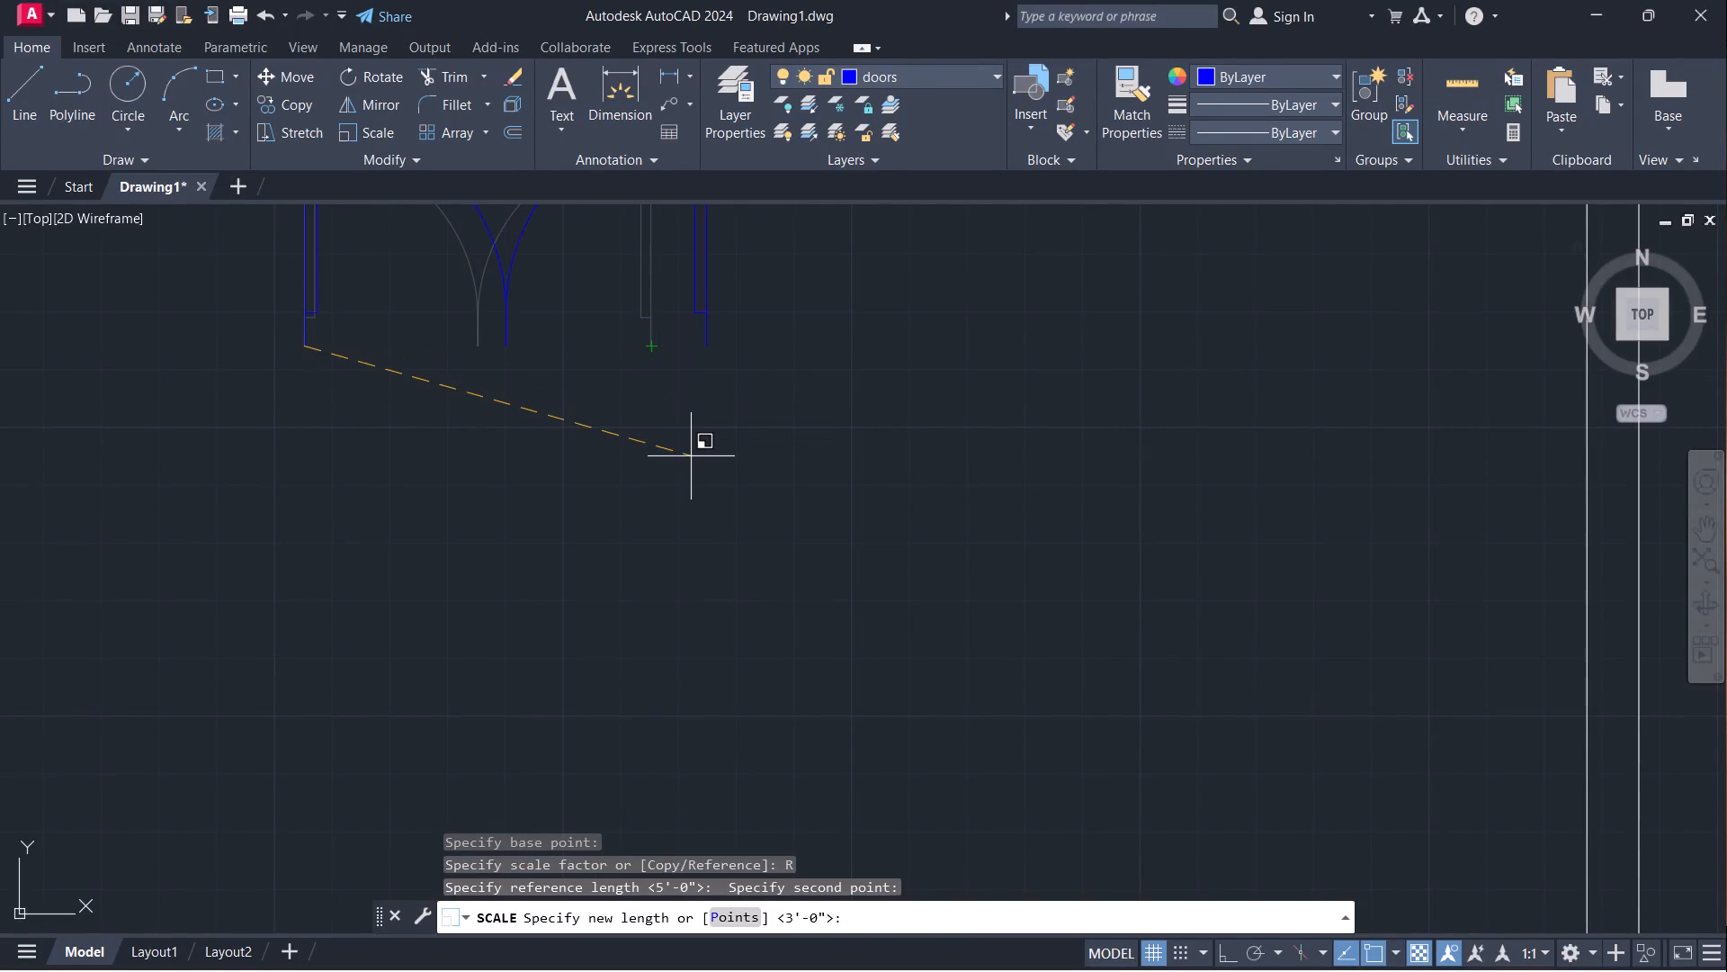
{"action": "scroll", "coordinate": [691, 456], "scroll_direction": "down", "scroll_amount": 1}
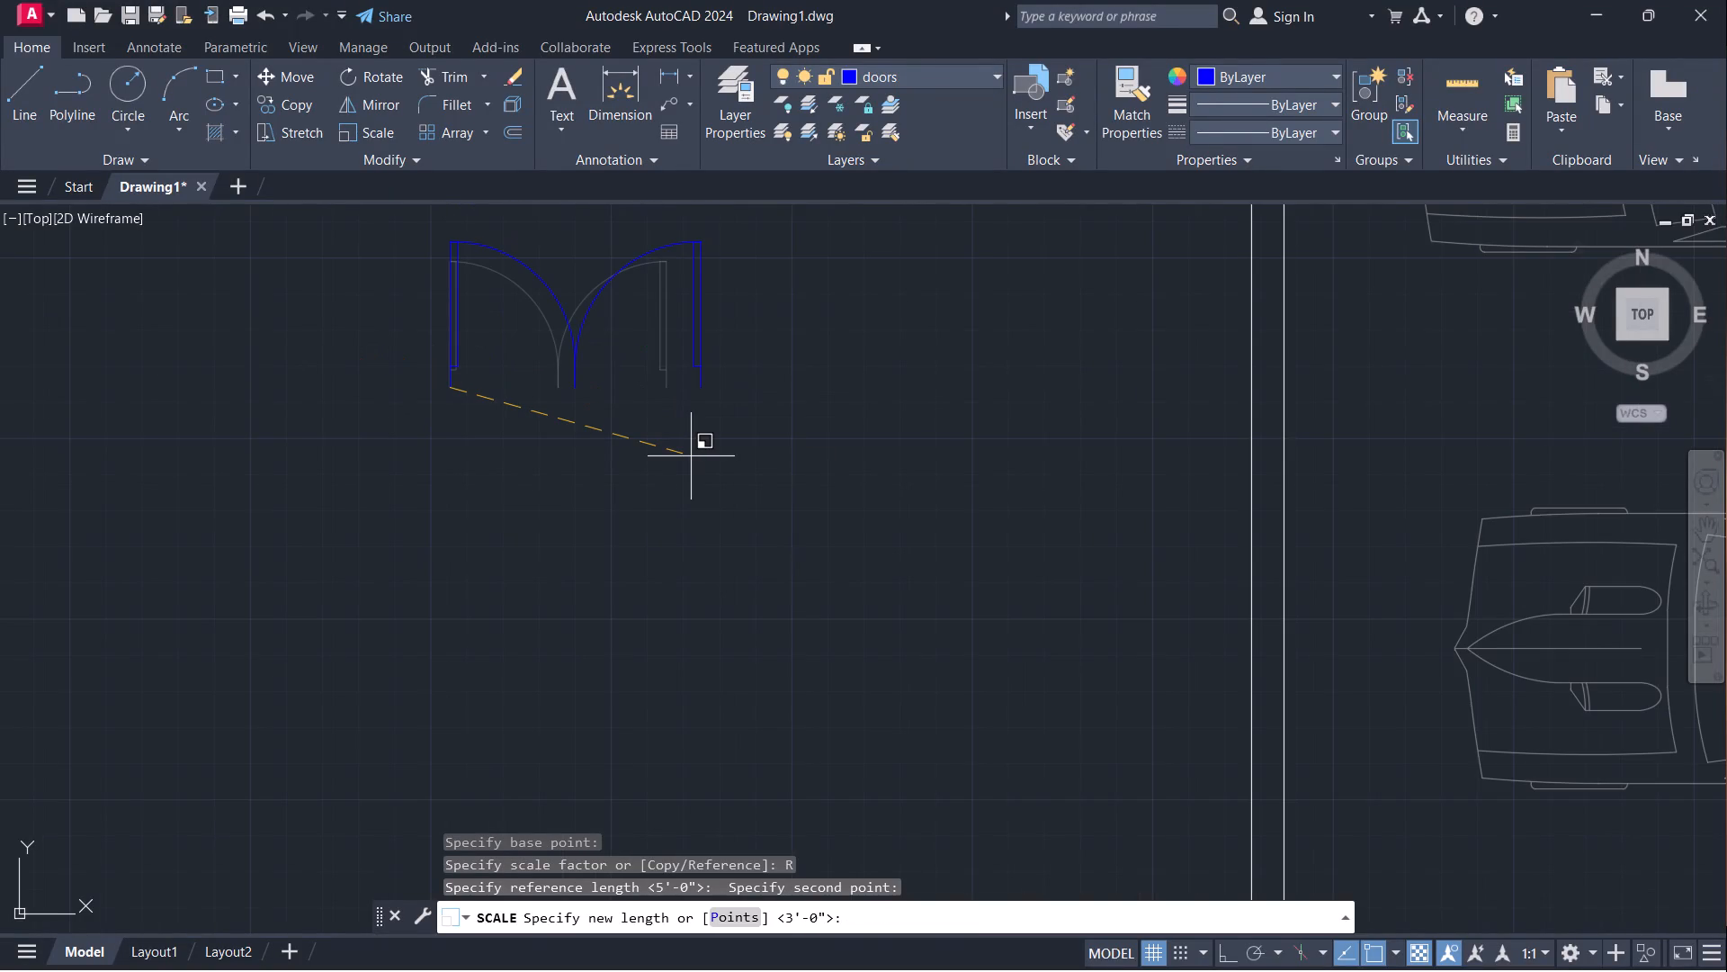
{"action": "type", "text": "7'"}
{"action": "key", "text": "Return"}
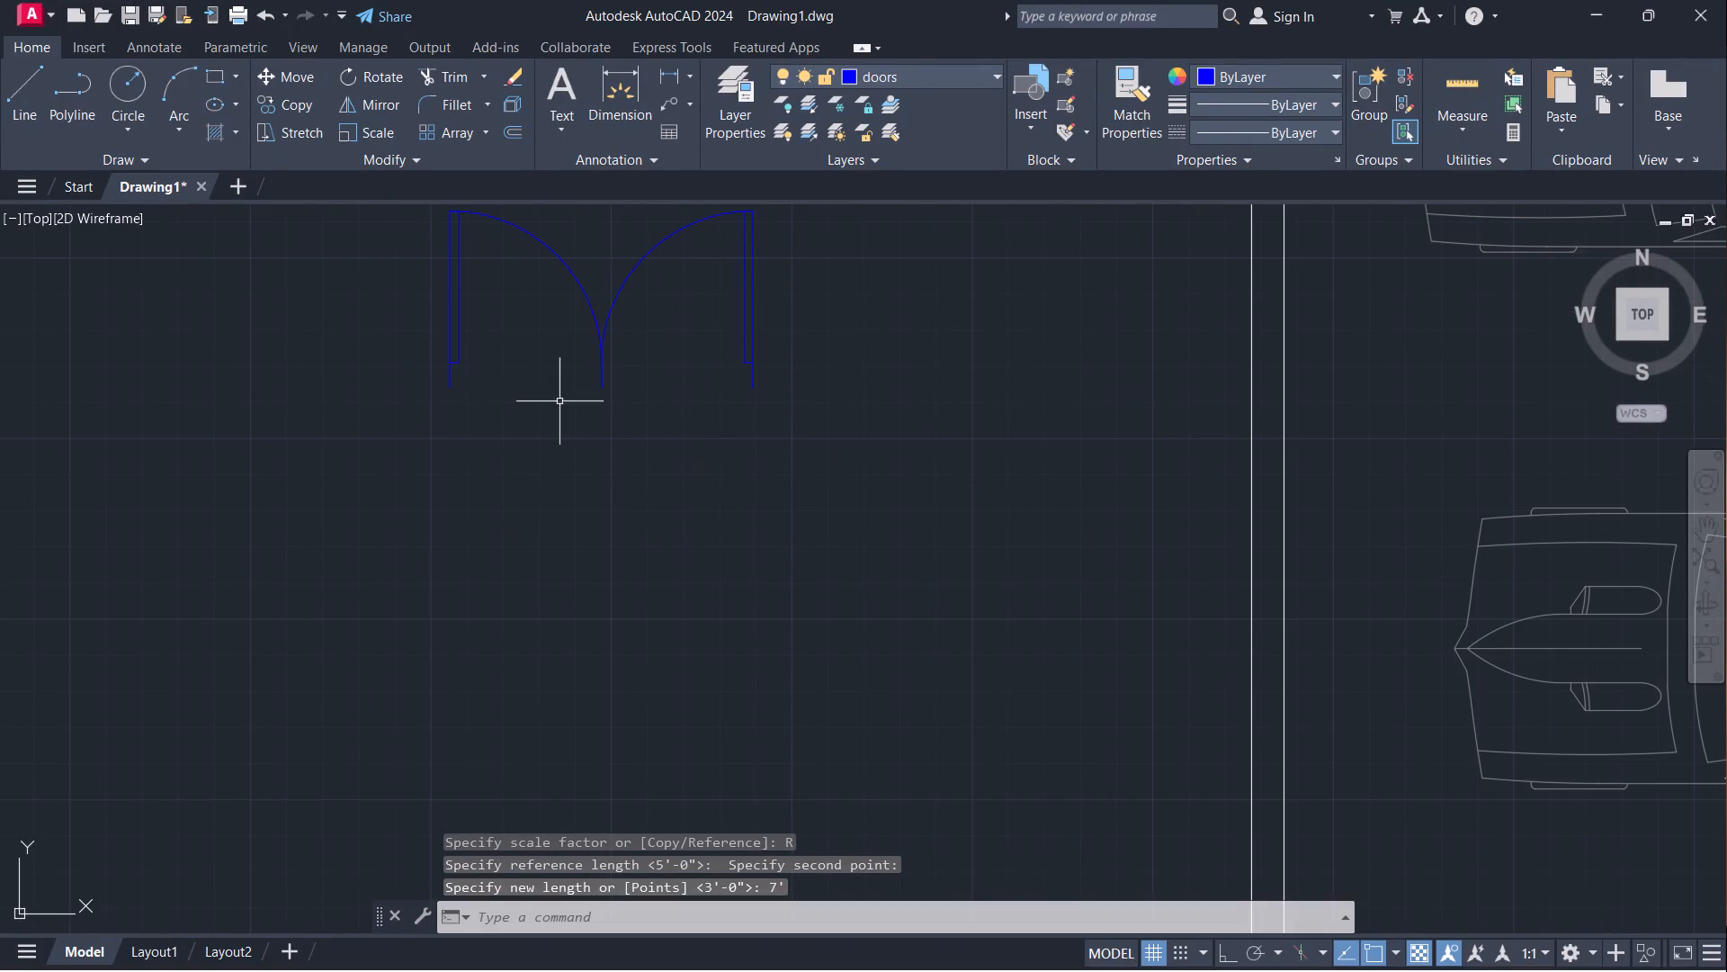
Move the double door by its lower-left corner onto the outer line of the parking plan's bottom boundary wall, near the middle.
{"action": "left_click", "coordinate": [452, 384]}
{"action": "key", "text": "m"}
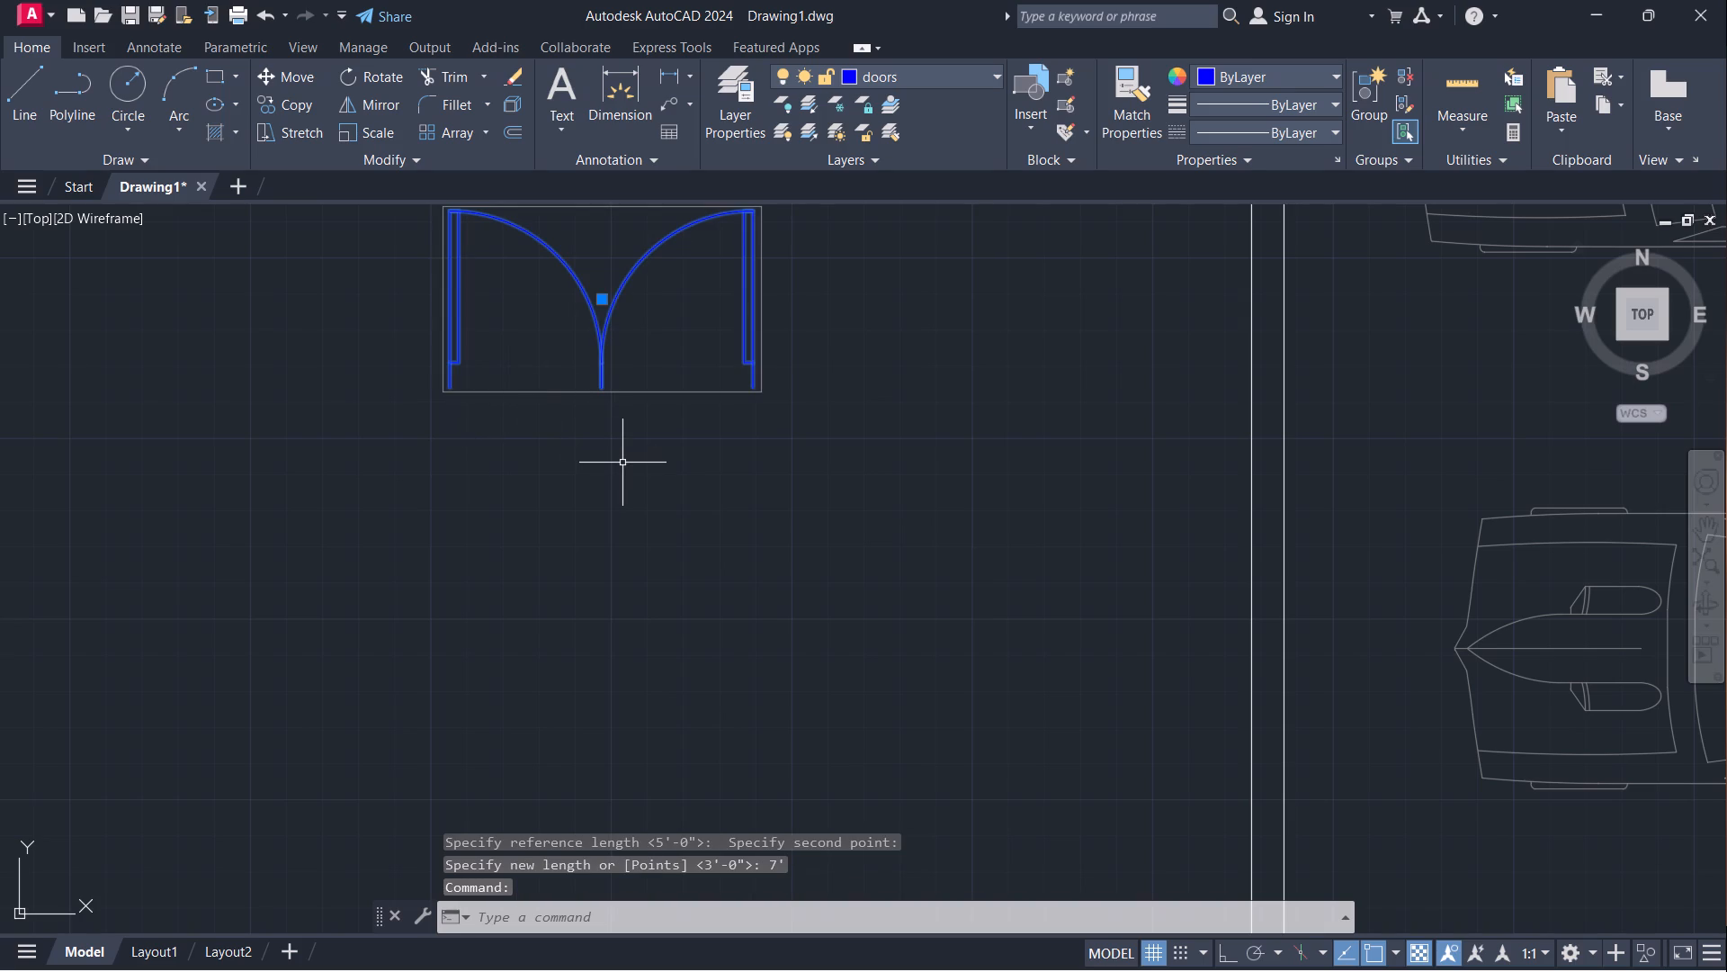
{"action": "key", "text": "Return"}
{"action": "left_click", "coordinate": [440, 389]}
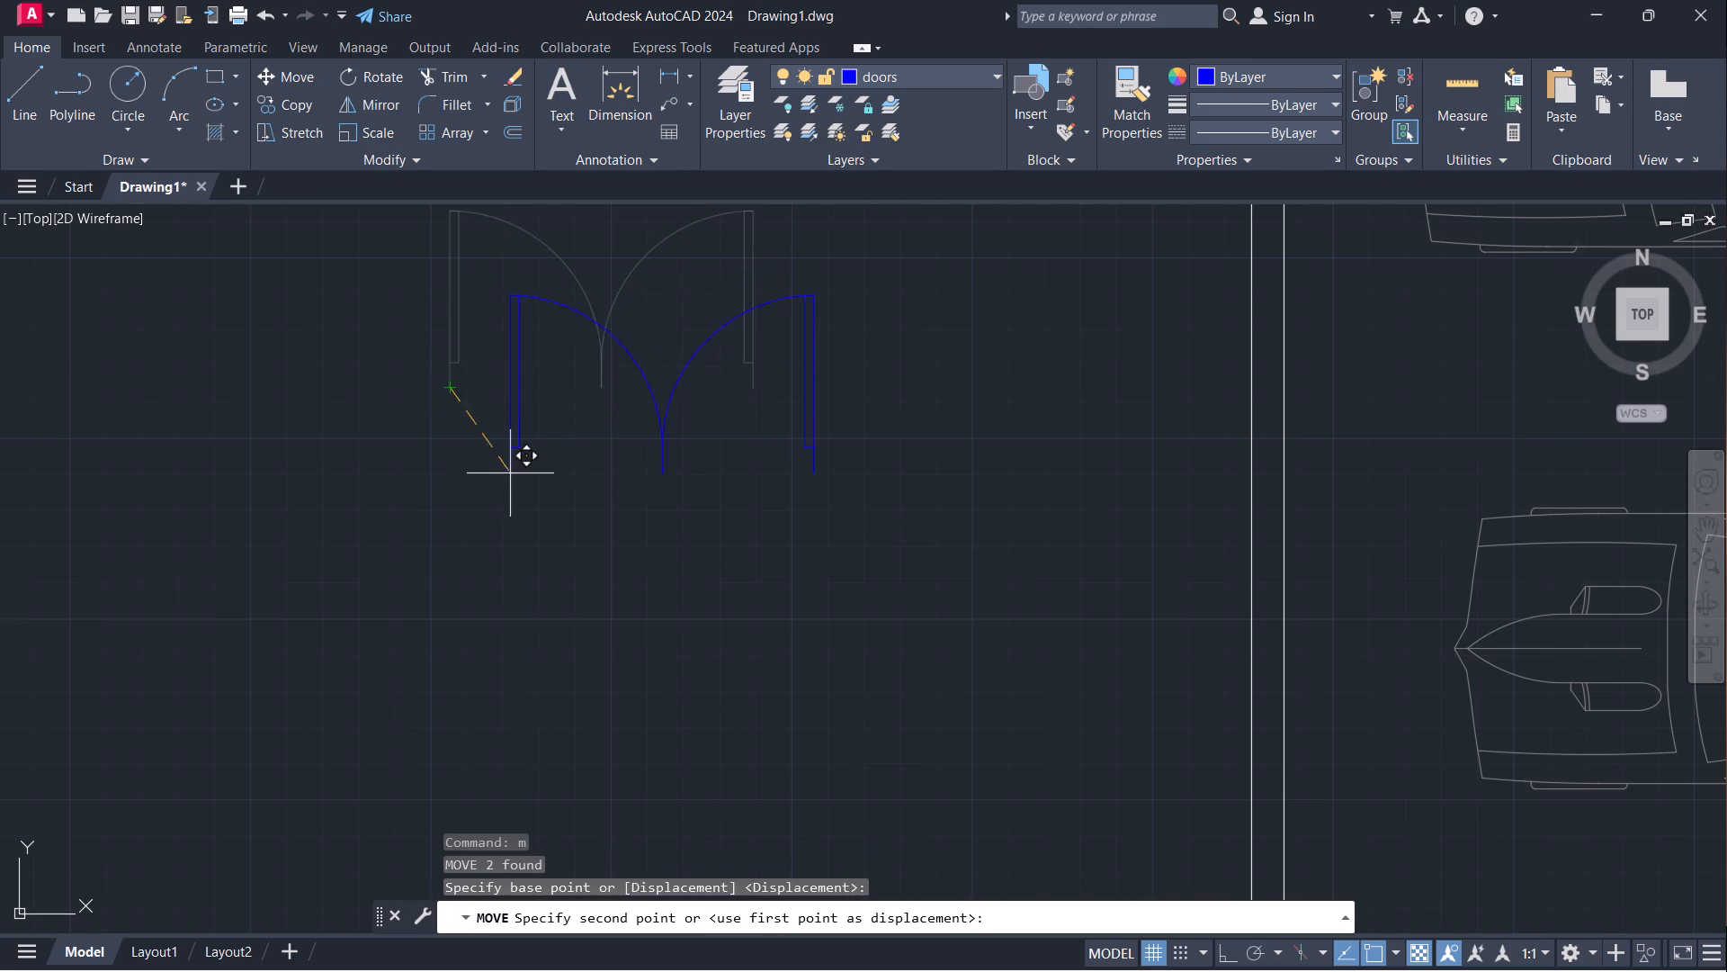
{"action": "scroll", "coordinate": [509, 446], "scroll_direction": "down", "scroll_amount": 3}
{"action": "scroll", "coordinate": [1025, 588], "scroll_direction": "up", "scroll_amount": 2}
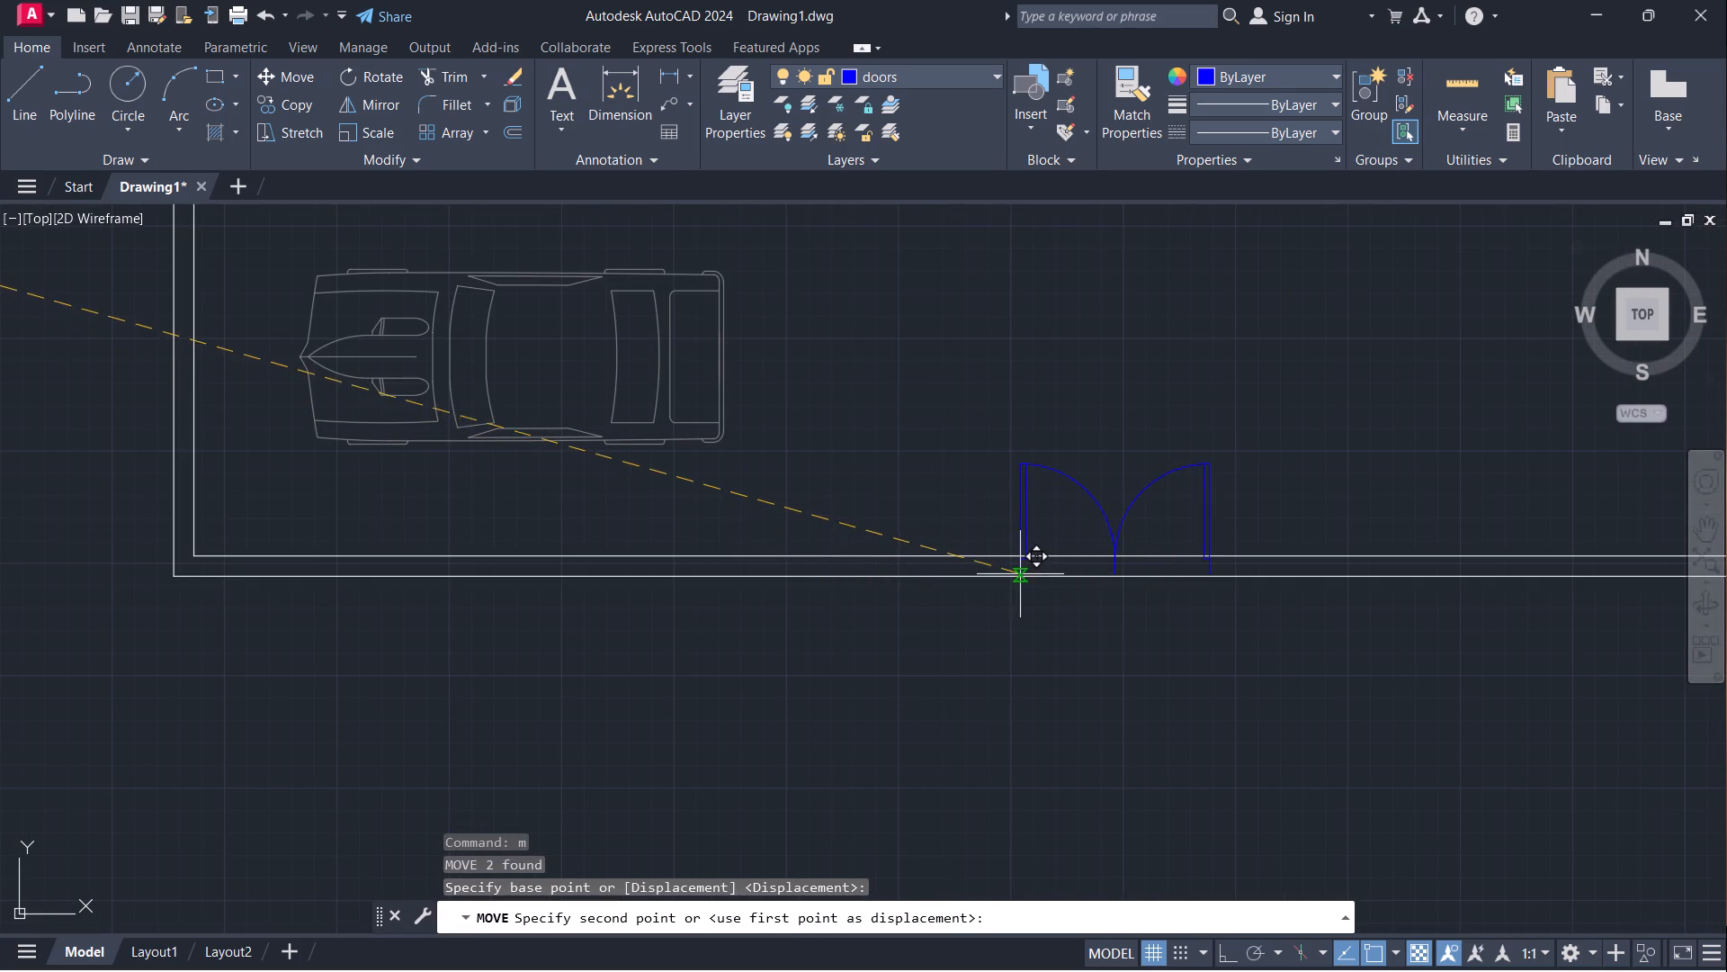
{"action": "scroll", "coordinate": [1020, 574], "scroll_direction": "up", "scroll_amount": 3}
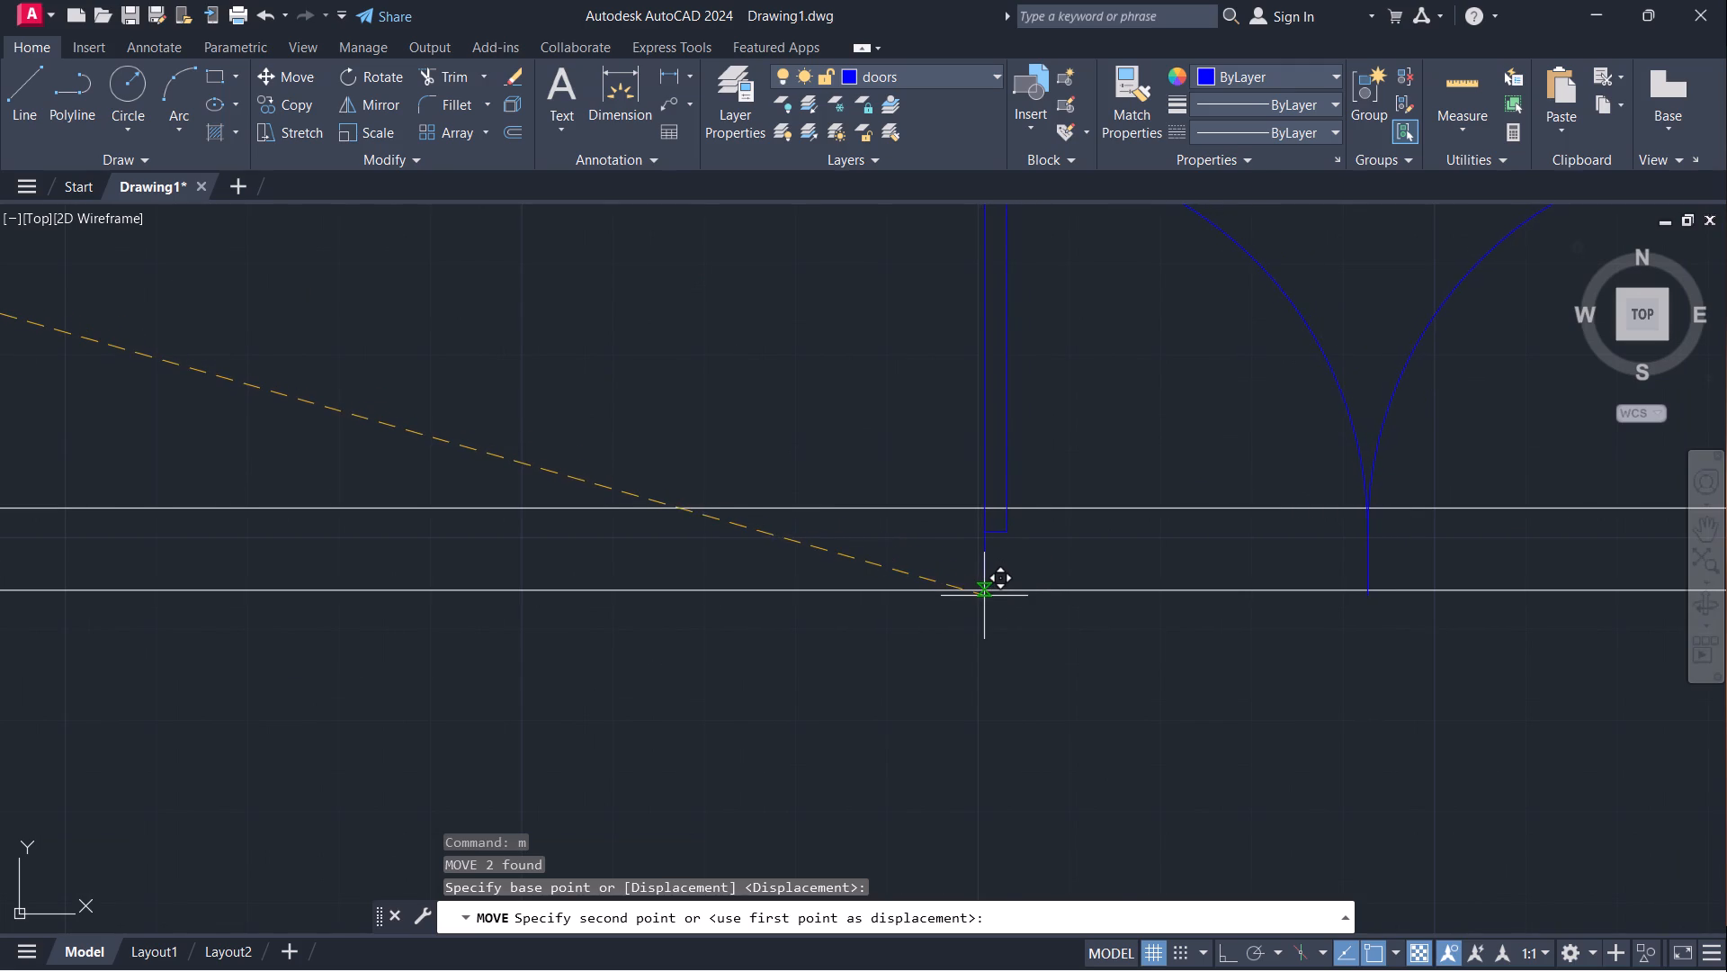
{"action": "left_click", "coordinate": [988, 591]}
Make text the current layer and copy a bedroom label from the floor plan into the open lower area of the parking plan.
{"action": "scroll", "coordinate": [824, 661], "scroll_direction": "down", "scroll_amount": 3}
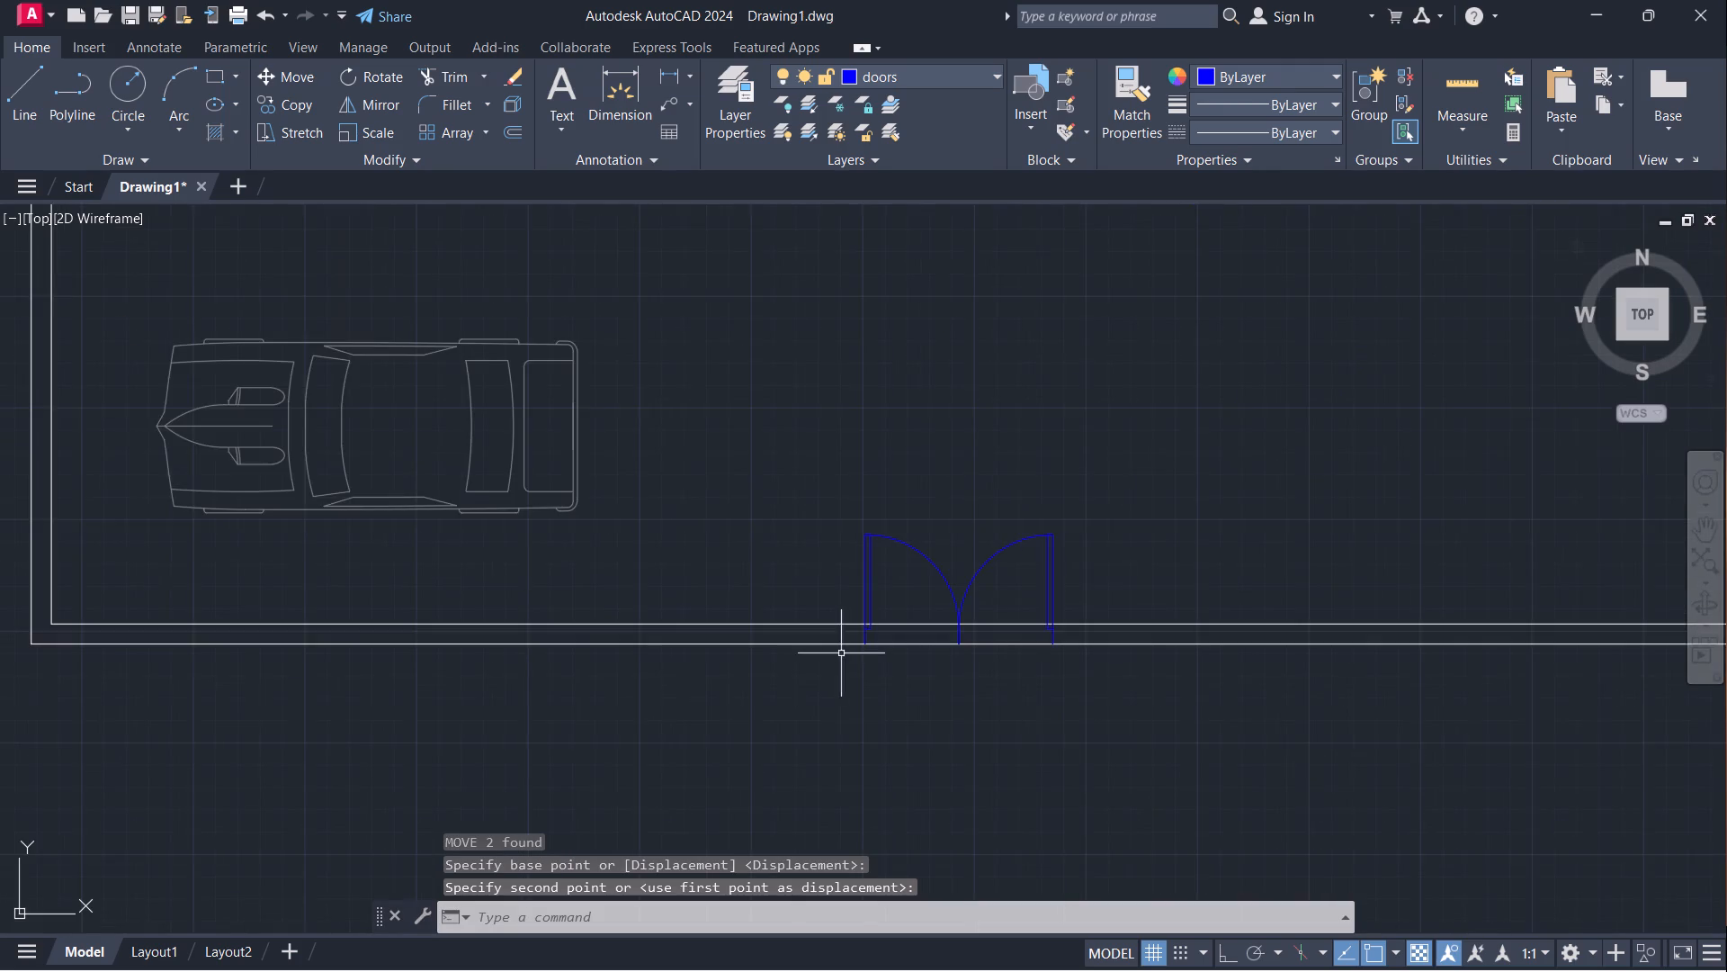
{"action": "scroll", "coordinate": [856, 650], "scroll_direction": "down", "scroll_amount": 3}
{"action": "middle_click_drag", "start_coordinate": [1003, 748], "coordinate": [810, 770]}
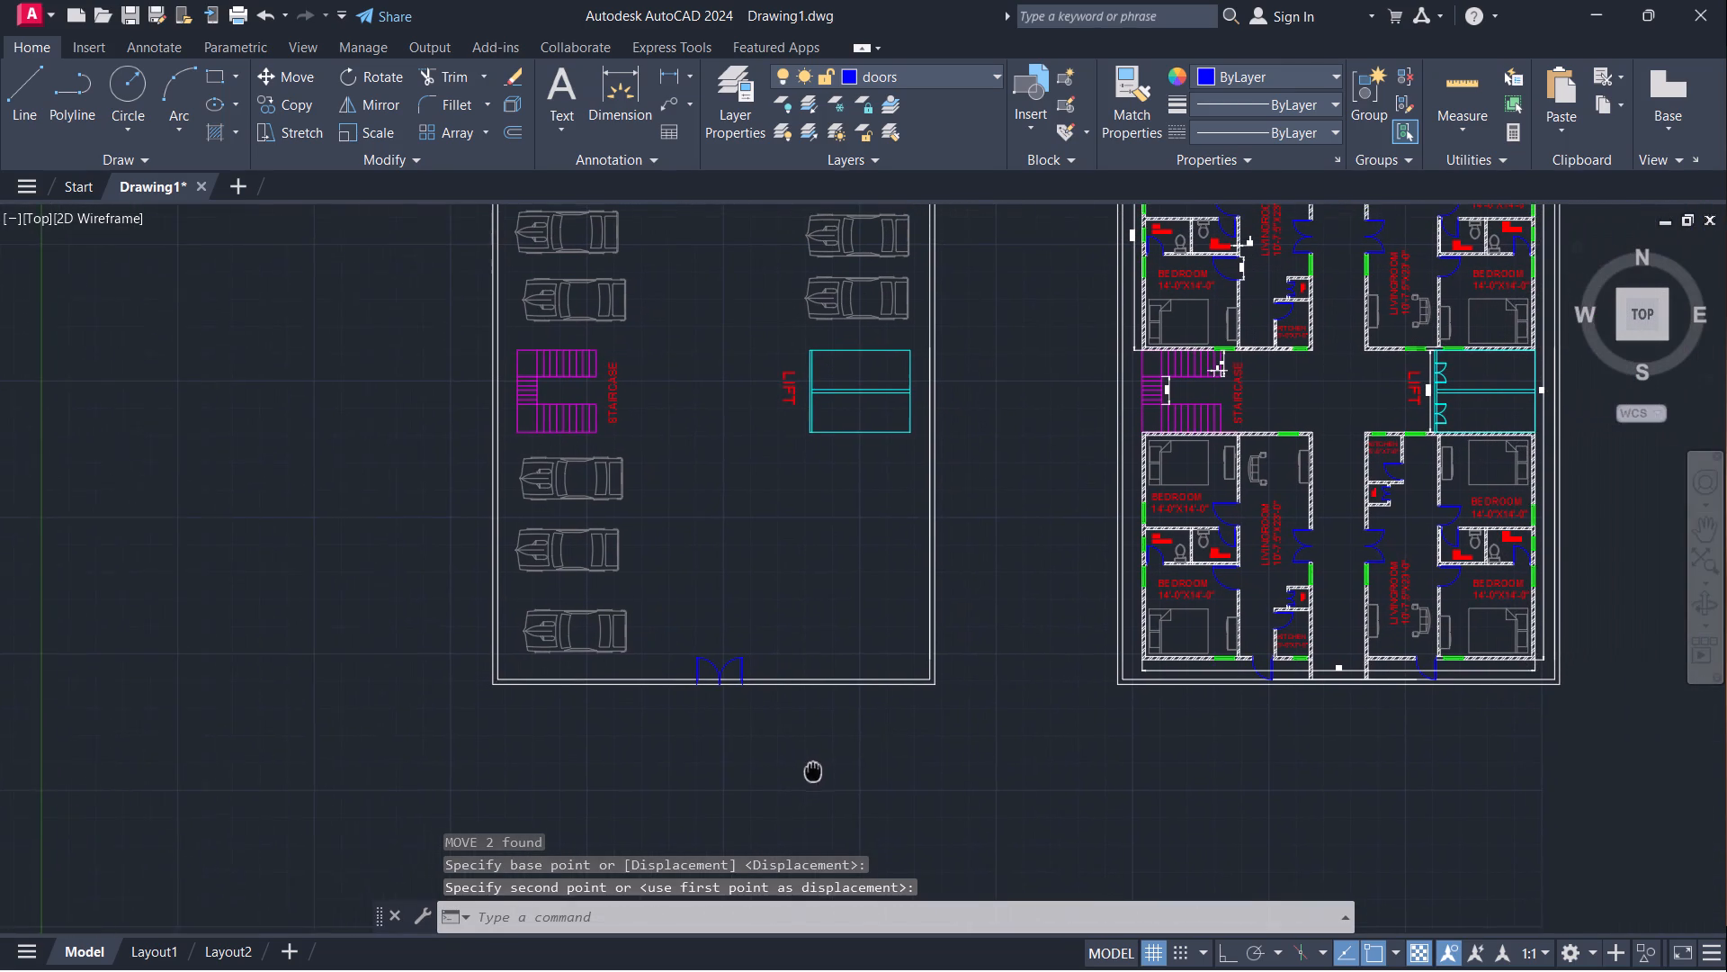
{"action": "middle_click_drag", "start_coordinate": [810, 770], "coordinate": [810, 771]}
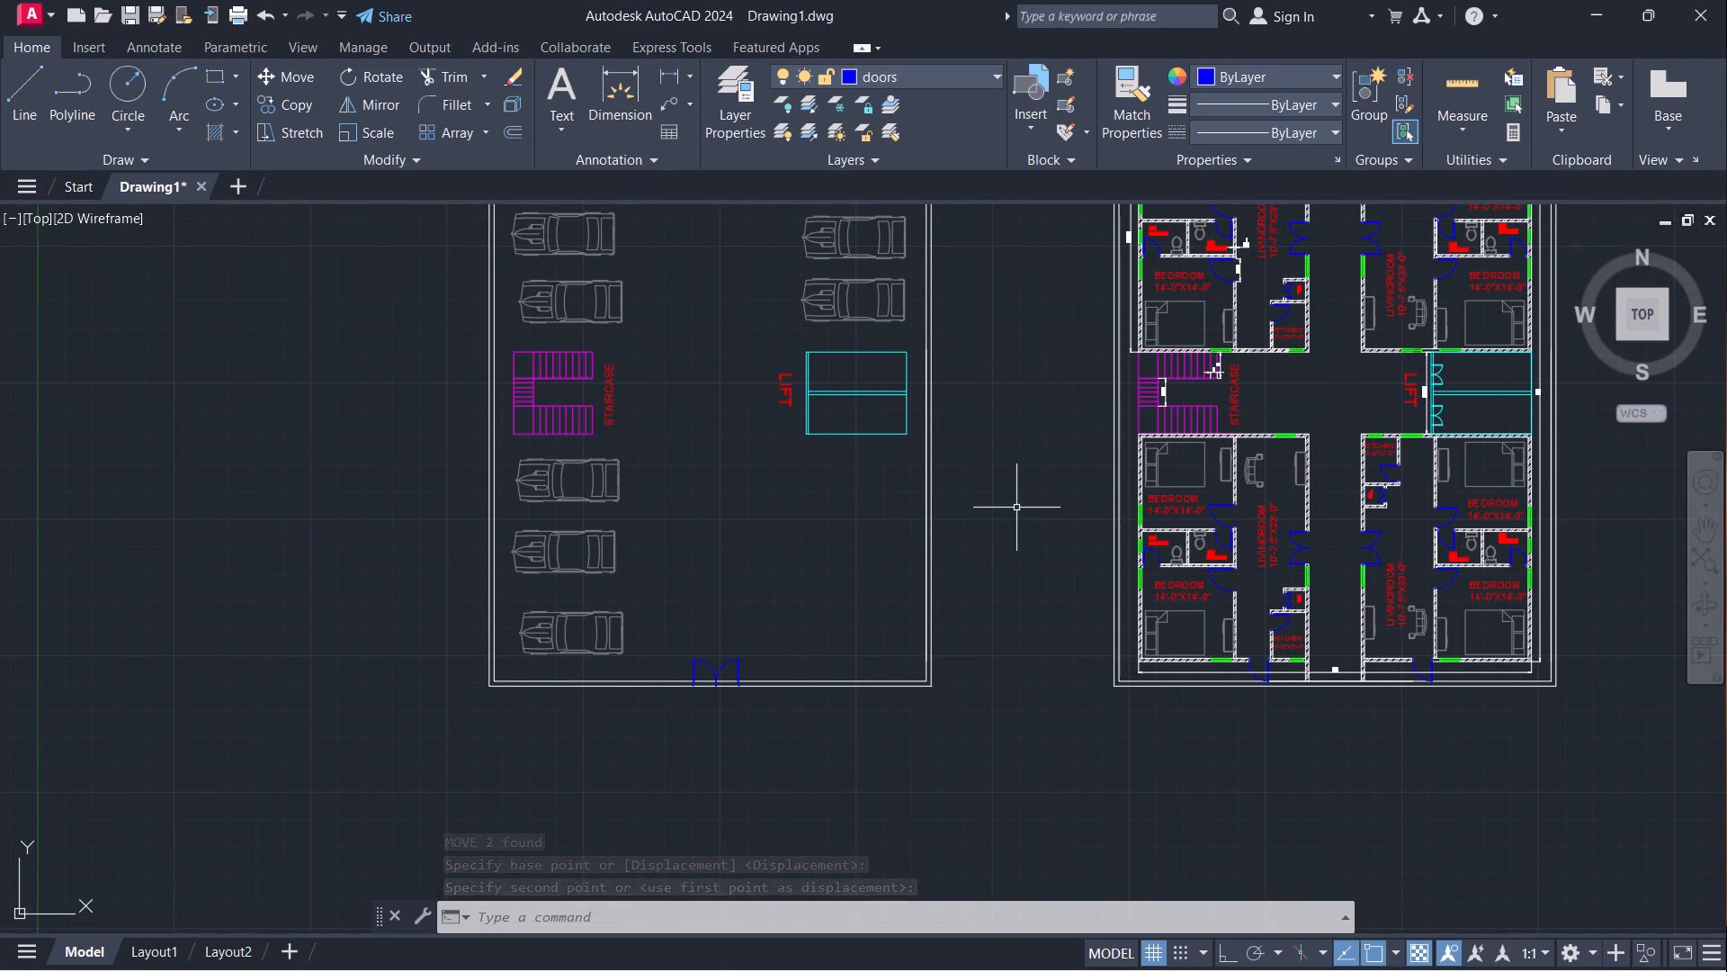
{"action": "scroll", "coordinate": [1016, 508], "scroll_direction": "down", "scroll_amount": 1}
{"action": "middle_click_drag", "start_coordinate": [1007, 511], "coordinate": [982, 548]}
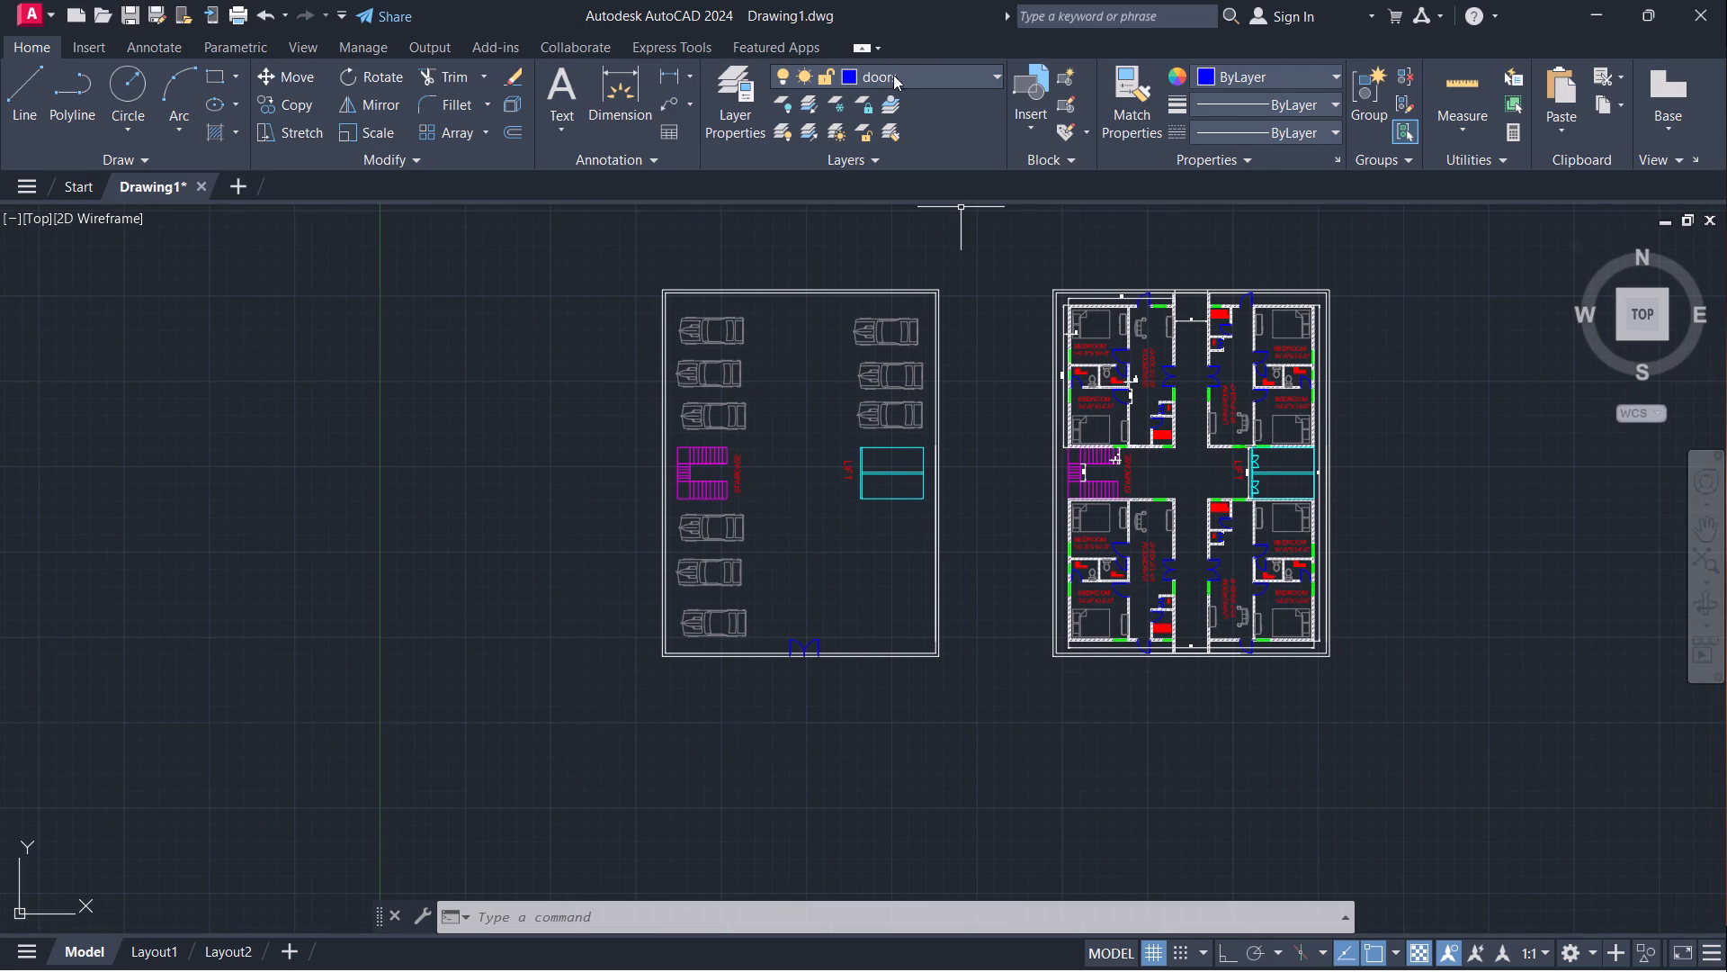
{"action": "left_click", "coordinate": [920, 69]}
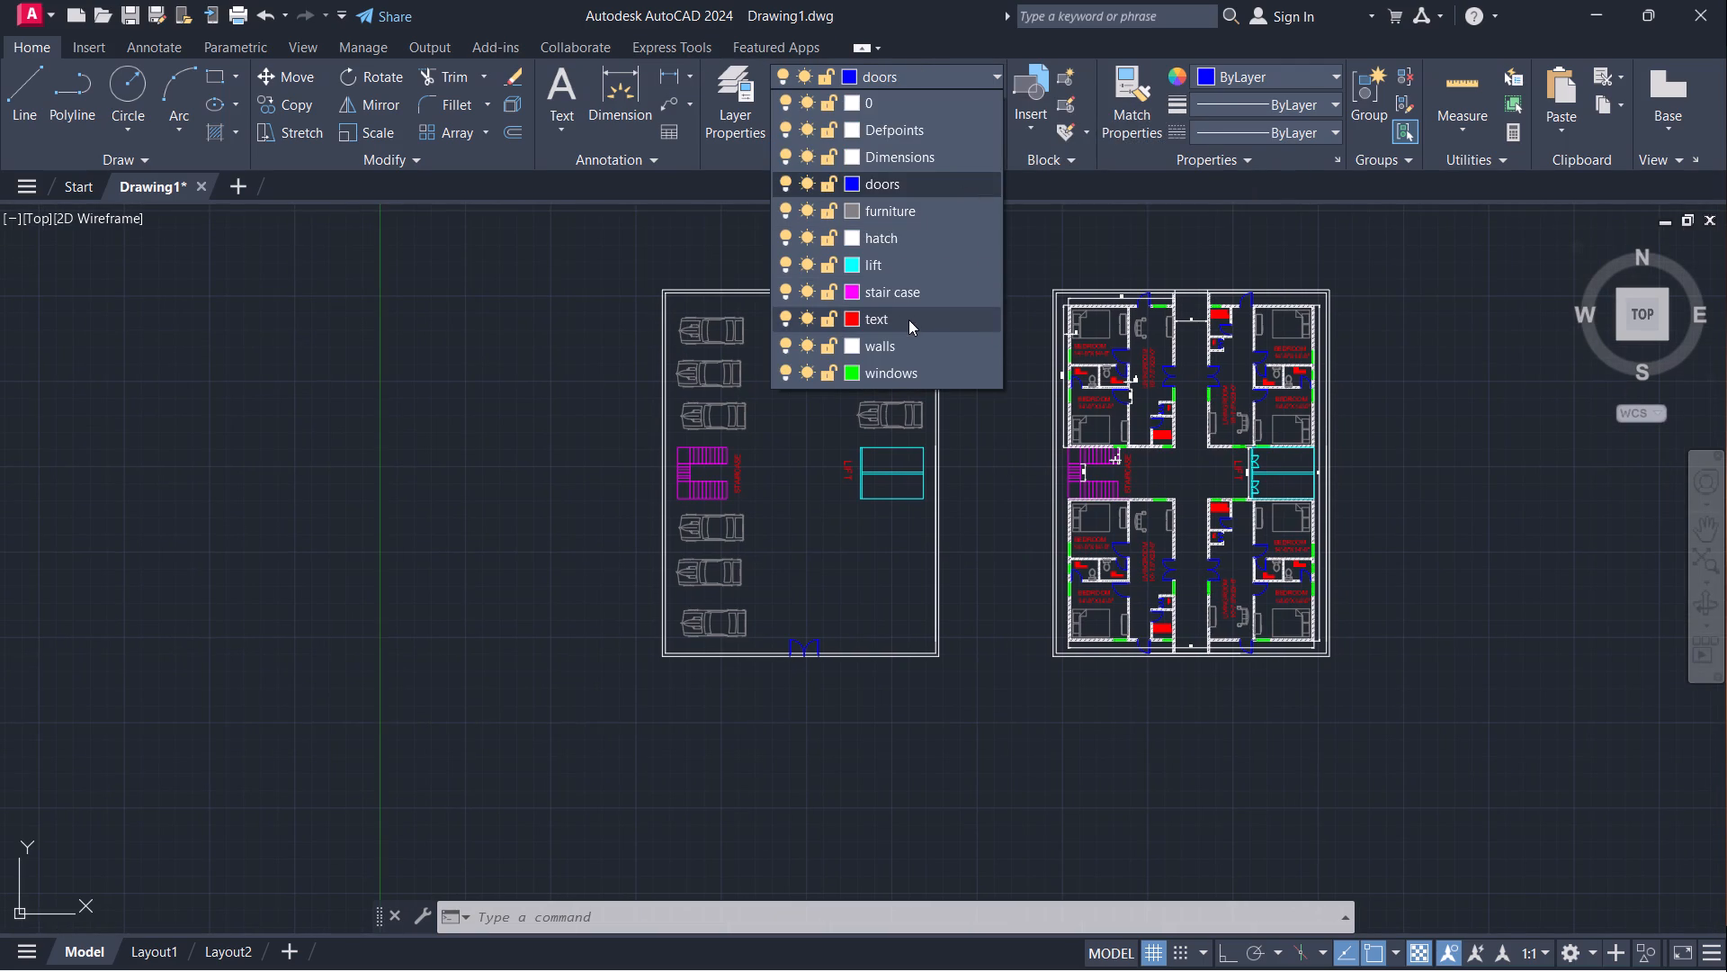
{"action": "left_click", "coordinate": [908, 319]}
{"action": "scroll", "coordinate": [1112, 598], "scroll_direction": "up", "scroll_amount": 1}
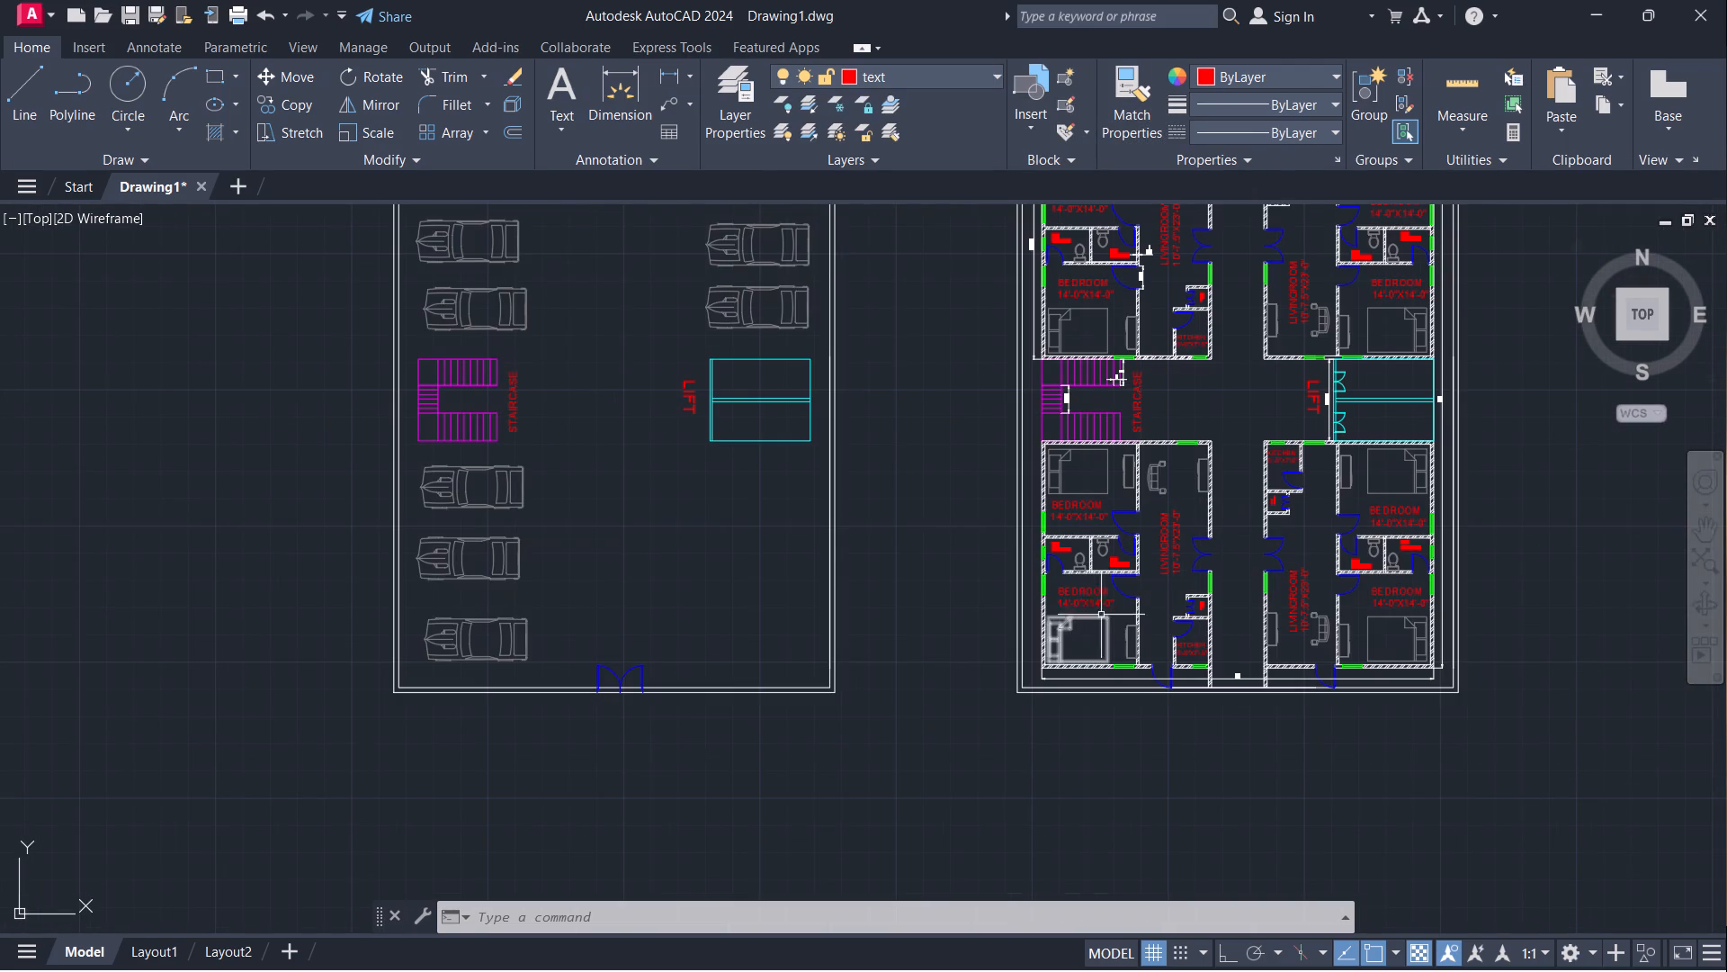
{"action": "left_click", "coordinate": [1077, 586]}
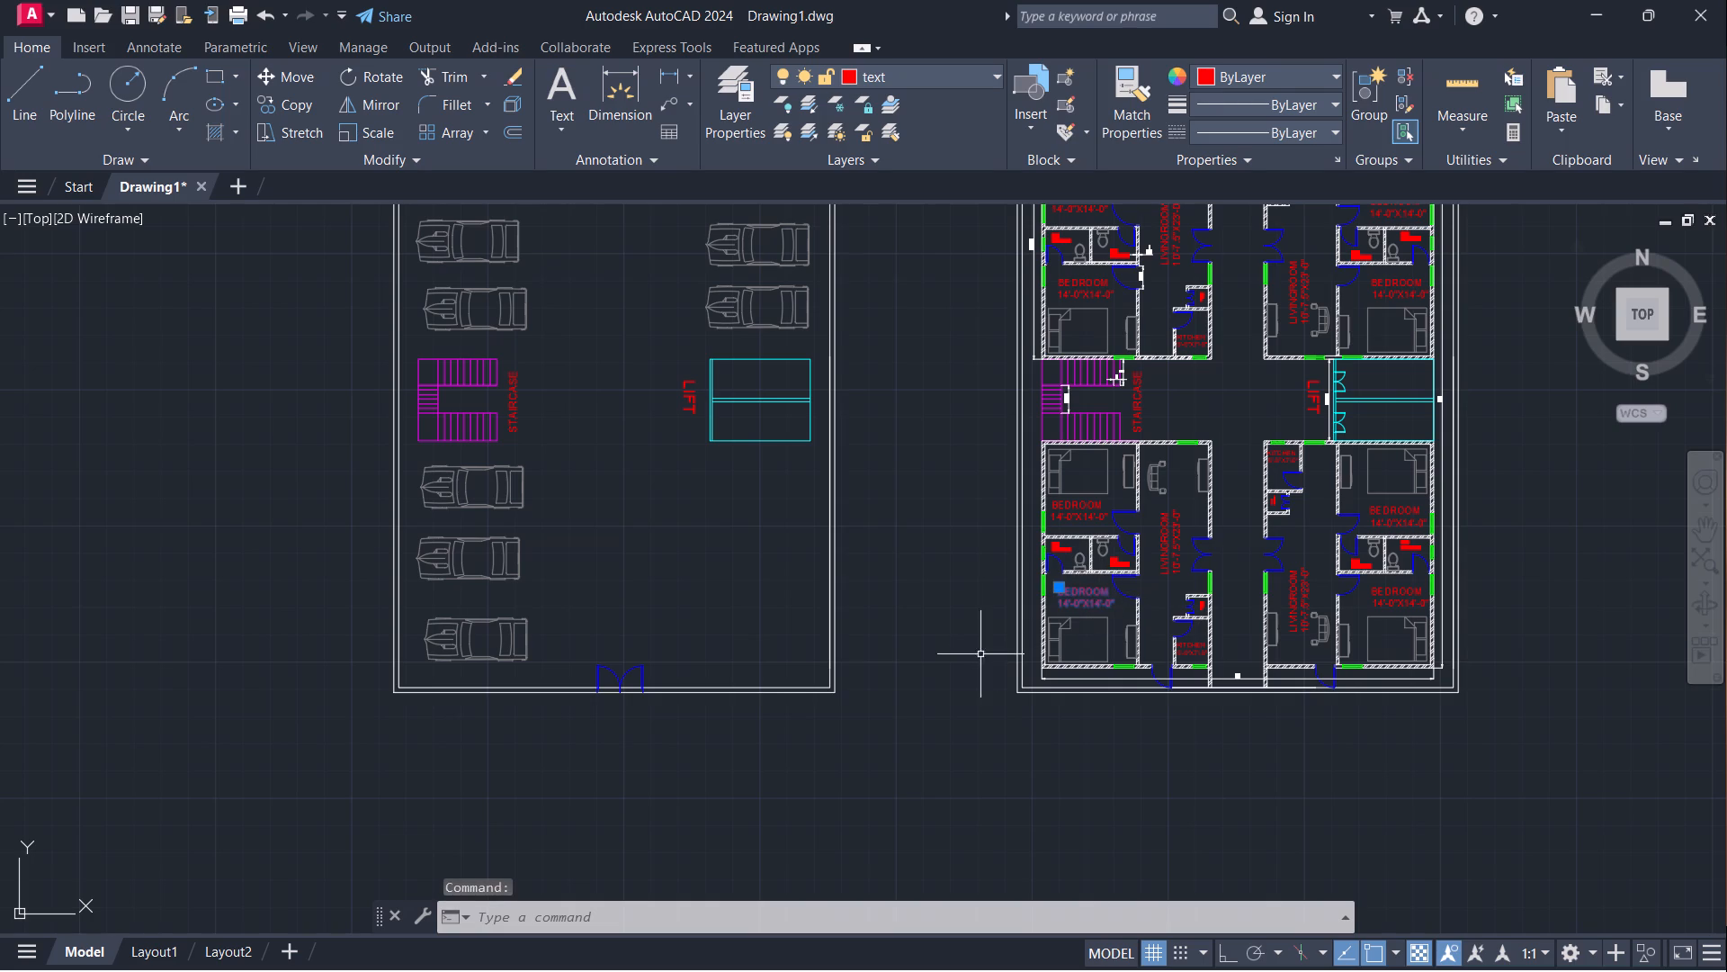
{"action": "type", "text": "co"}
{"action": "key", "text": "Return"}
{"action": "left_click", "coordinate": [1063, 589]}
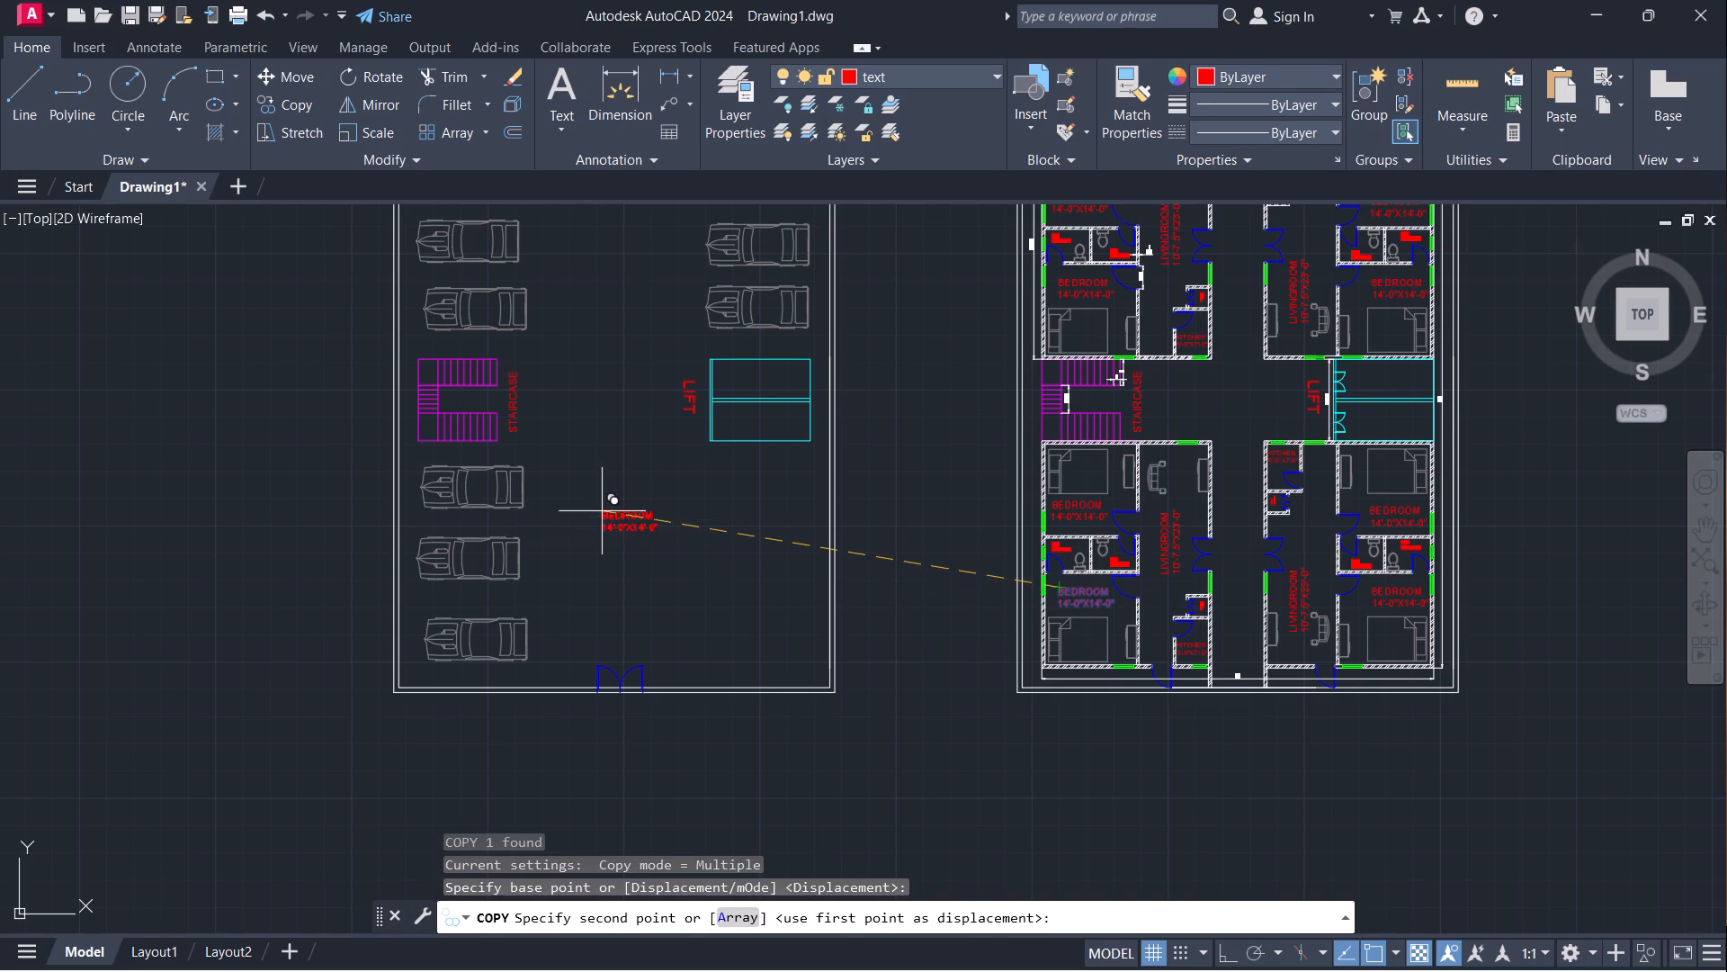
{"action": "left_click", "coordinate": [602, 511]}
{"action": "key", "text": "Escape"}
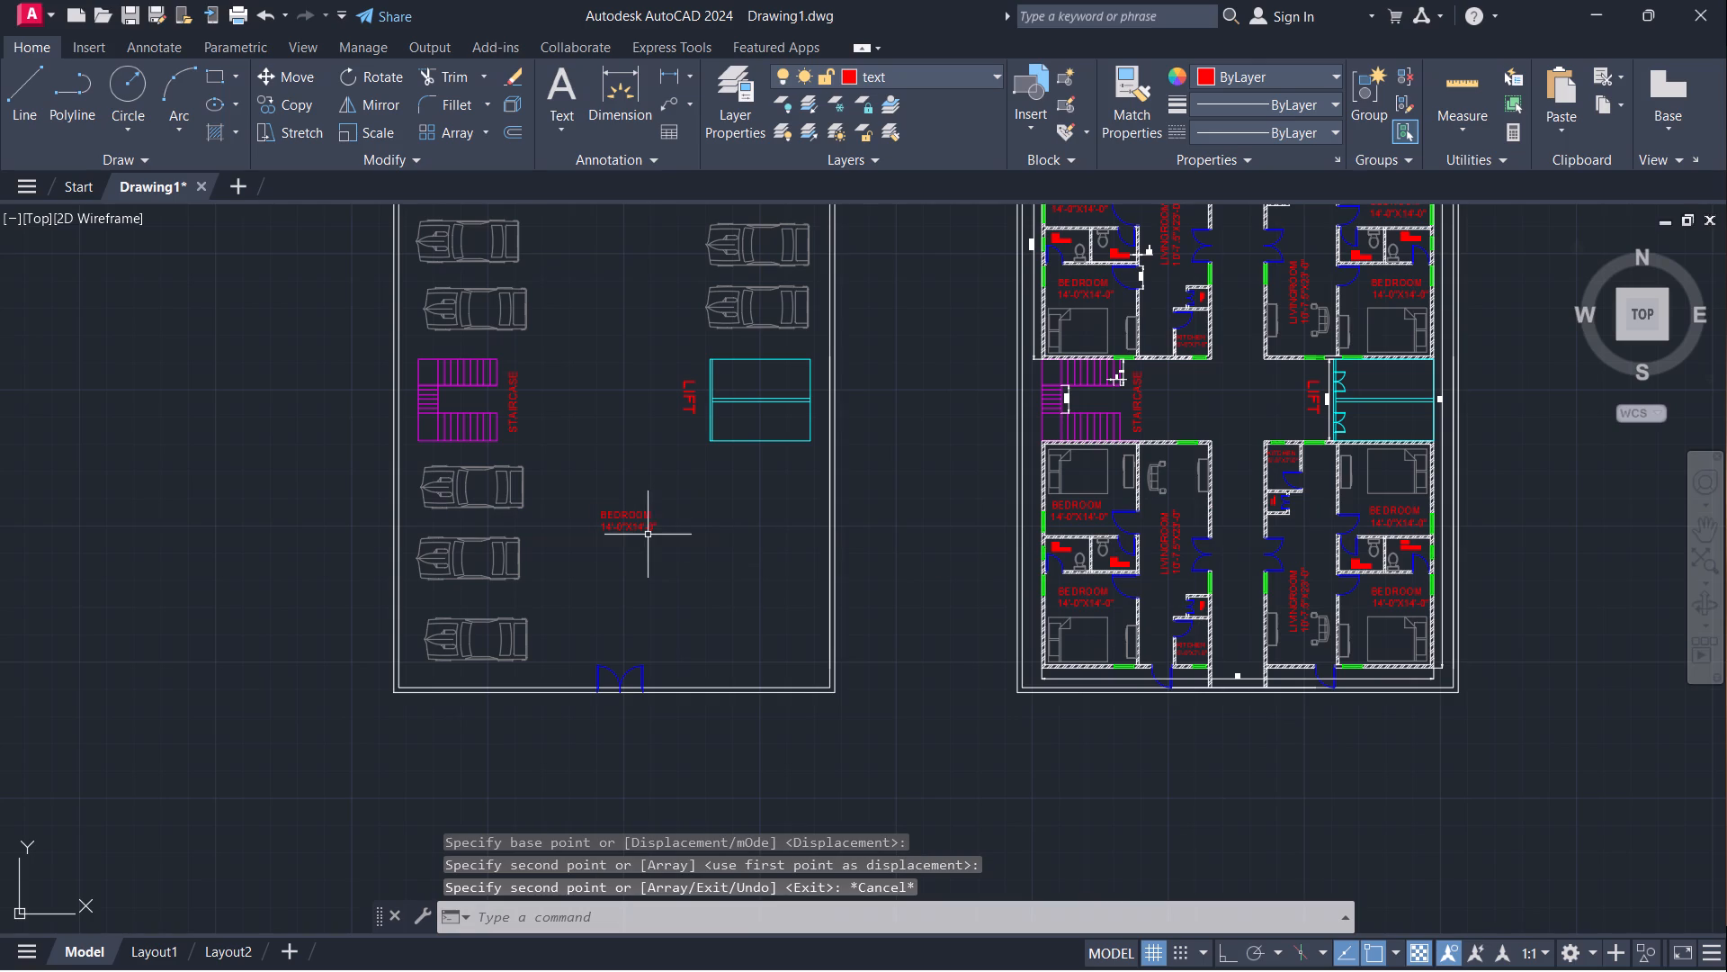
Replace the copied label's text in the parking plan with CELLAR.
{"action": "double_click", "coordinate": [648, 526]}
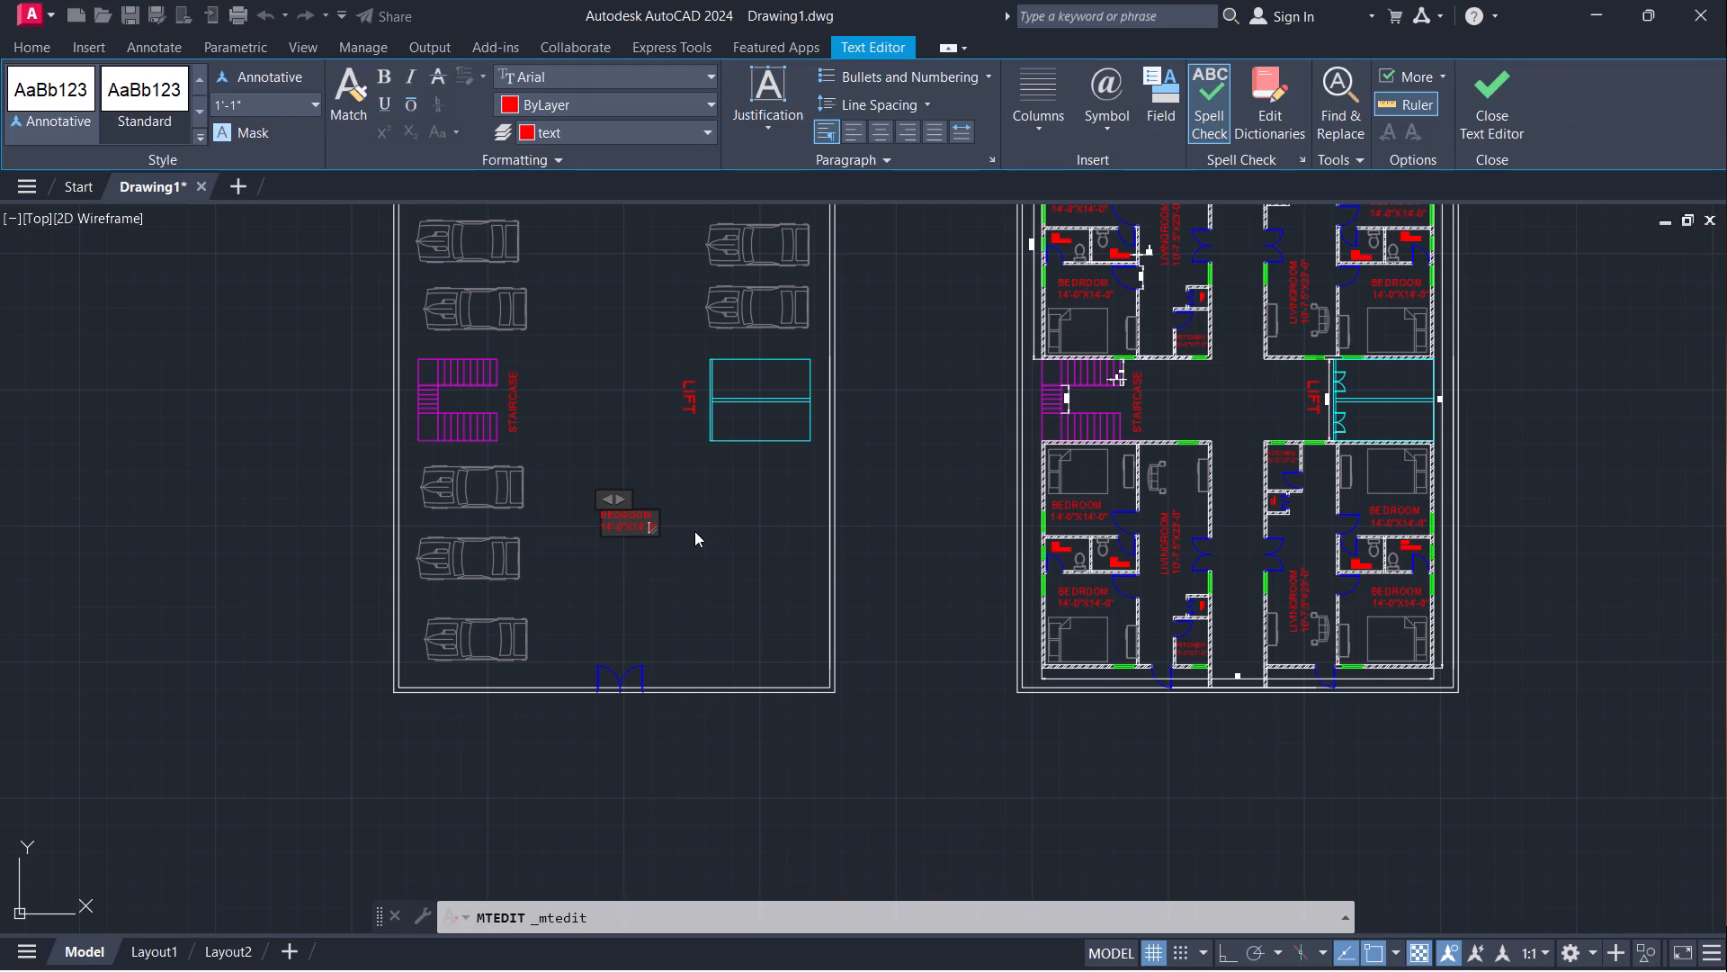
{"action": "key", "text": "Right"}
{"action": "key", "text": "Right"}
{"action": "key", "text": "BackSpace"}
{"action": "key", "text": "BackSpace"}
{"action": "key", "text": "BackSpace"}
{"action": "key", "text": "BackSpace"}
{"action": "key", "text": "BackSpace"}
{"action": "key", "text": "BackSpace"}
{"action": "key", "text": "BackSpace"}
{"action": "key", "text": "BackSpace"}
{"action": "key", "text": "BackSpace"}
{"action": "key", "text": "BackSpace"}
{"action": "key", "text": "BackSpace"}
{"action": "key", "text": "BackSpace"}
{"action": "key", "text": "BackSpace"}
{"action": "key", "text": "BackSpace"}
{"action": "key", "text": "BackSpace"}
{"action": "key", "text": "BackSpace"}
{"action": "key", "text": "BackSpace"}
{"action": "key", "text": "BackSpace"}
{"action": "key", "text": "BackSpace"}
{"action": "key", "text": "BackSpace"}
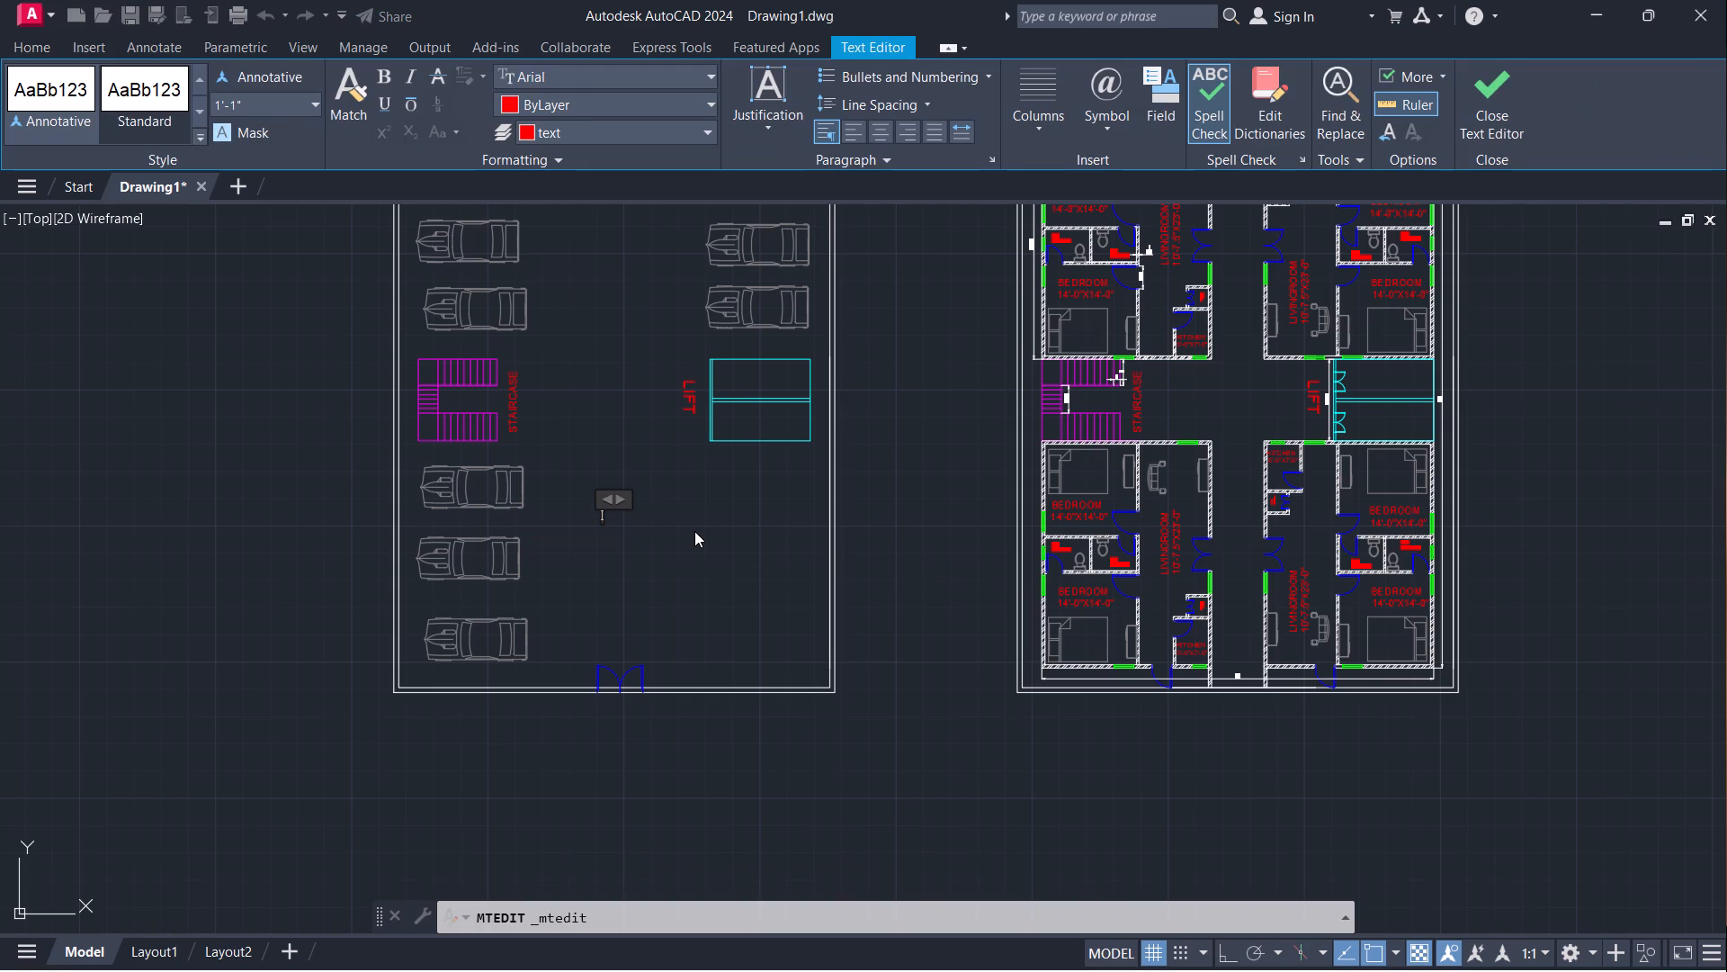
{"action": "type", "text": "CELLAR"}
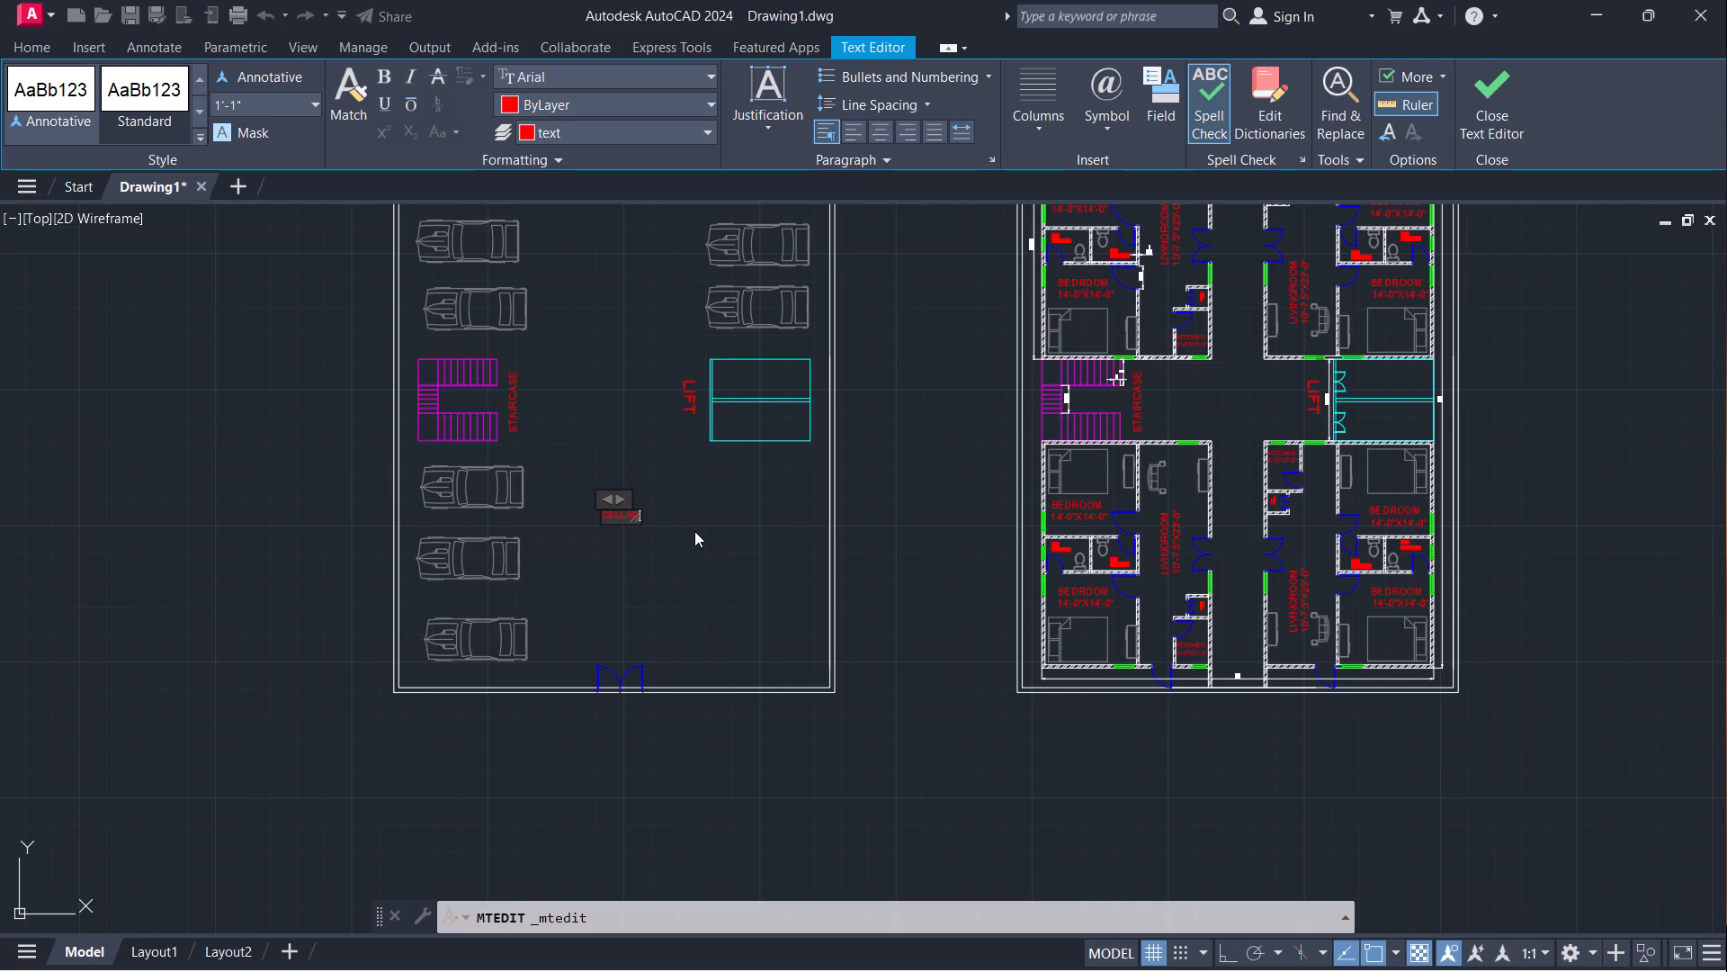
{"action": "key", "text": "Return"}
{"action": "left_click", "coordinate": [694, 531]}
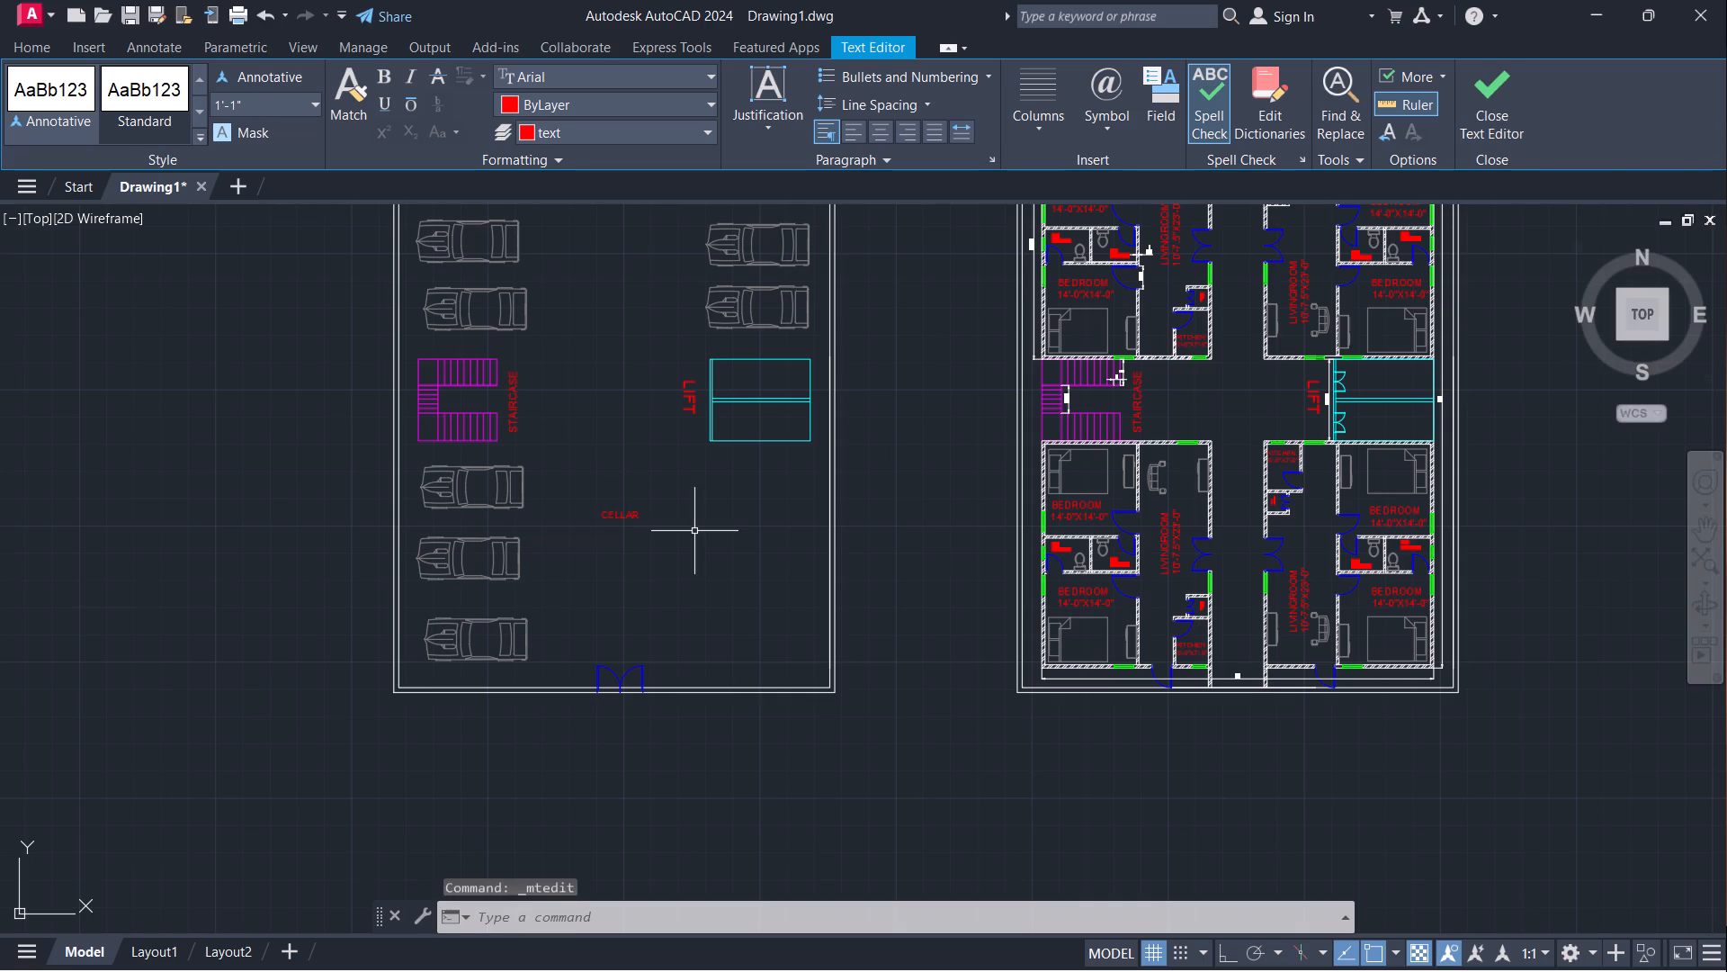
Scale up the CELLAR label freehand from its upper-left corner so it reads as the parking plan's title.
{"action": "left_click", "coordinate": [633, 514]}
{"action": "type", "text": "SC"}
{"action": "key", "text": "Return"}
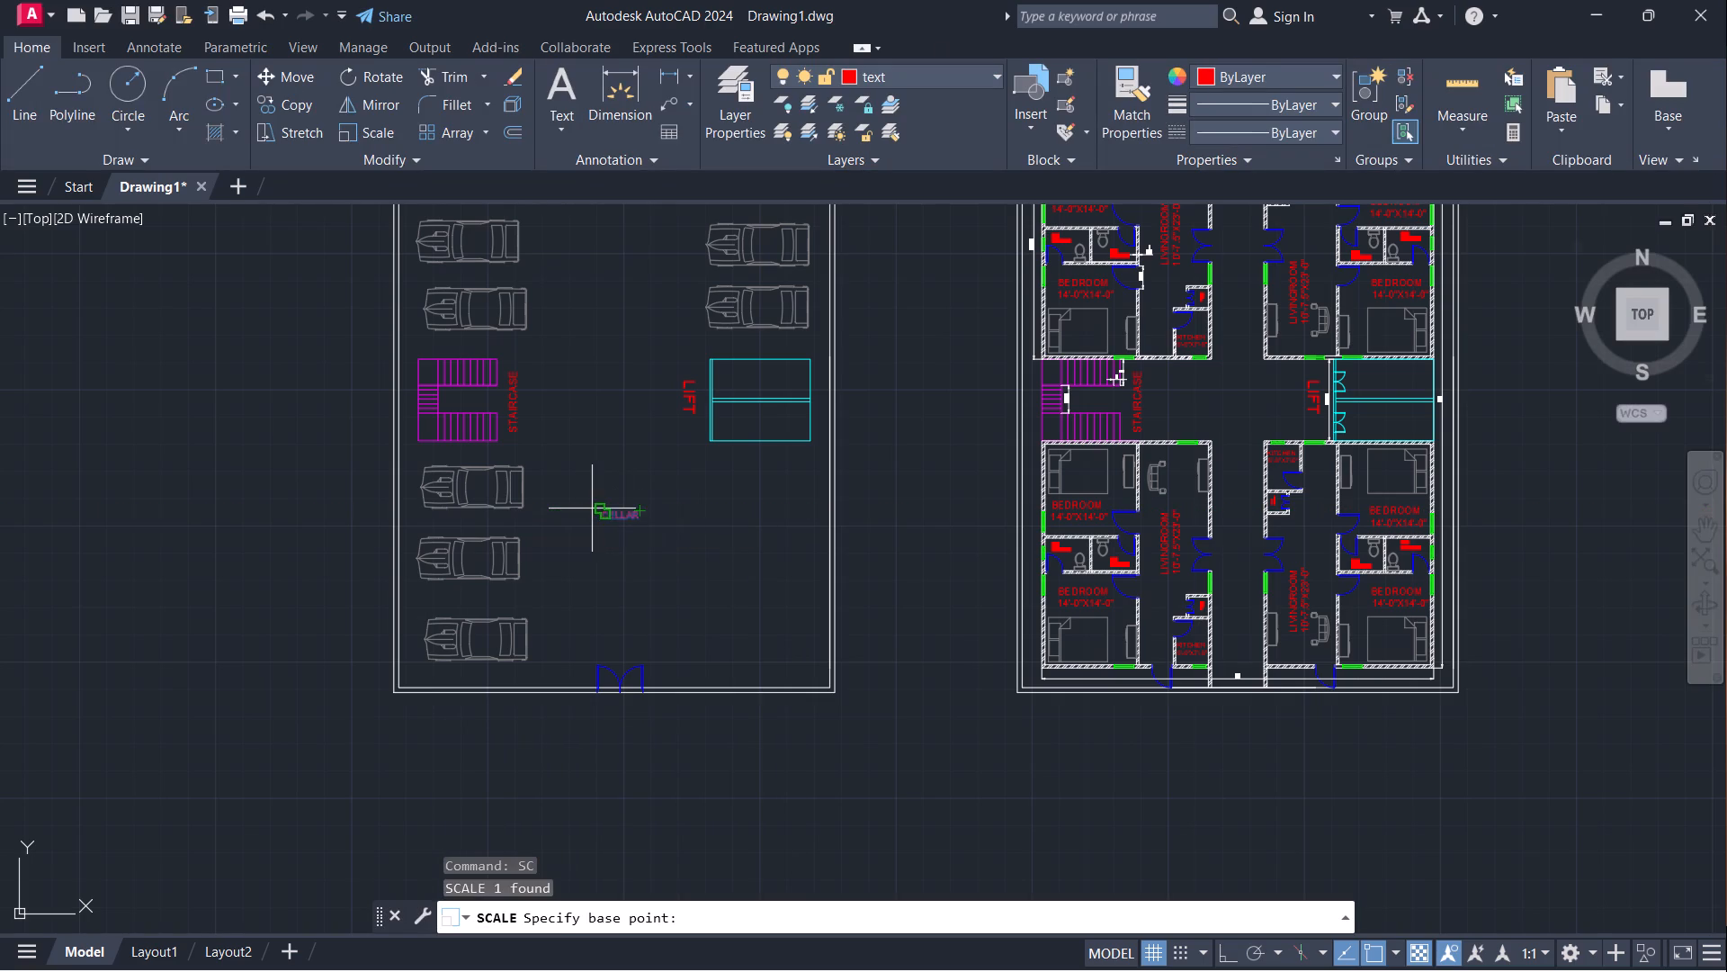
{"action": "left_click", "coordinate": [596, 508]}
{"action": "left_click", "coordinate": [656, 578]}
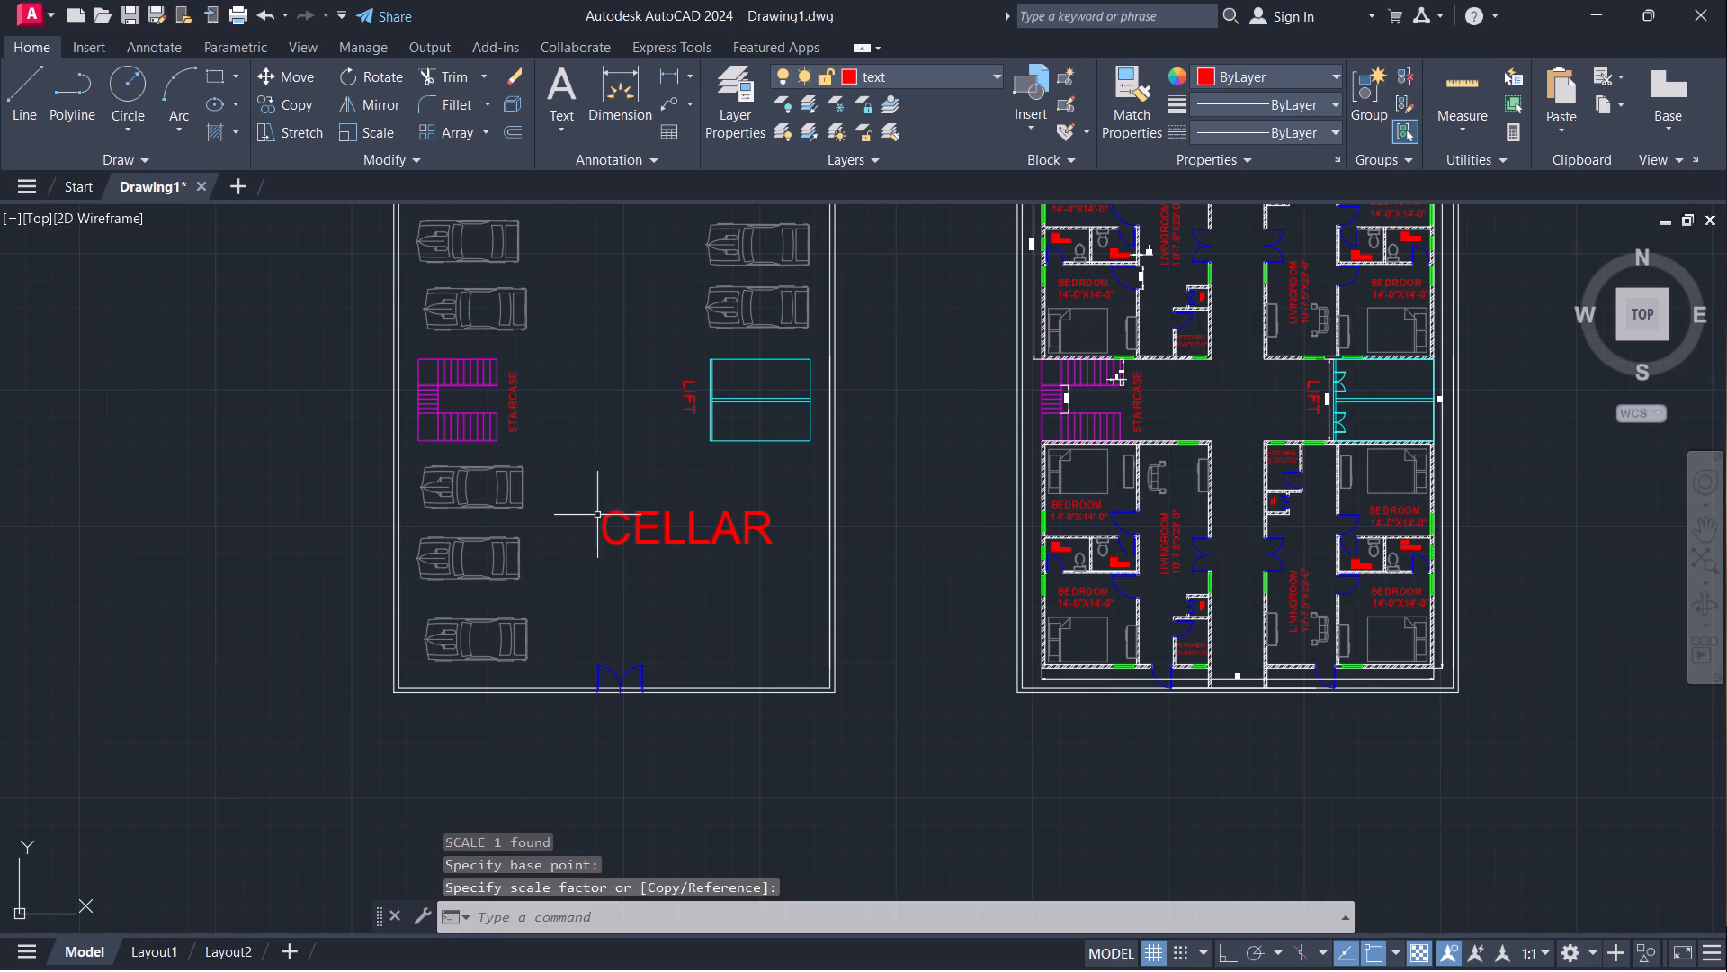
Make the Dimensions layer current and add a vertical linear dimension along the full outer east side of the parking plan.
{"action": "scroll", "coordinate": [594, 506], "scroll_direction": "down", "scroll_amount": 1}
{"action": "left_click", "coordinate": [902, 75]}
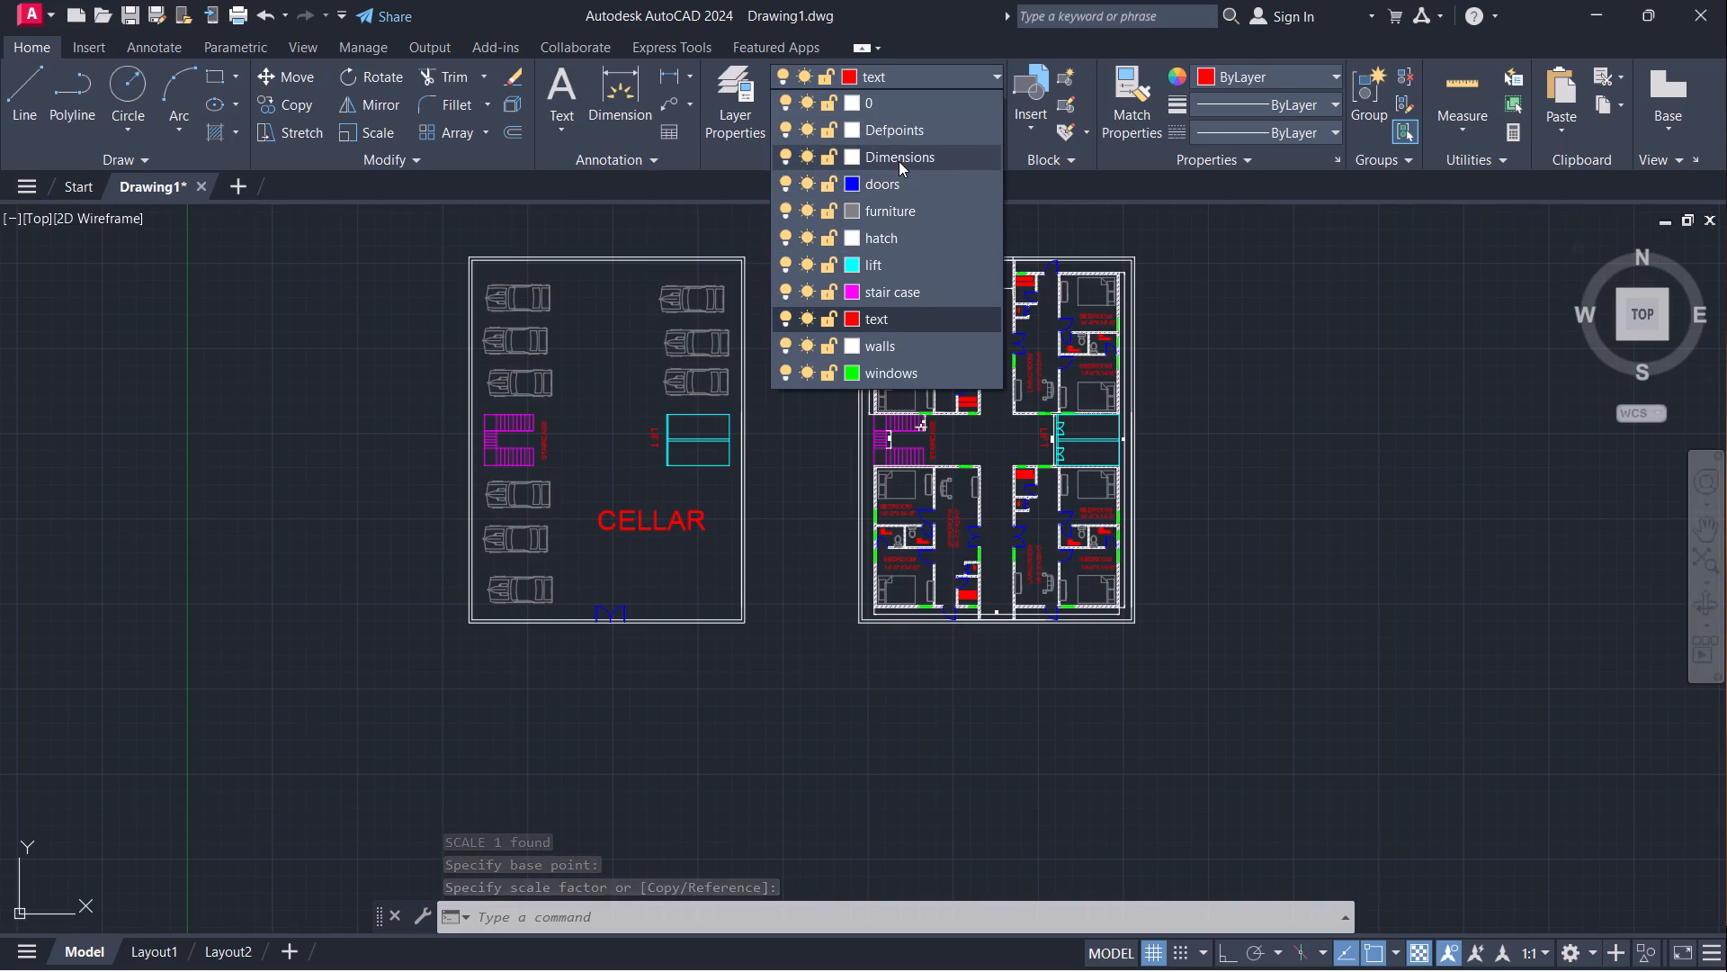
{"action": "left_click", "coordinate": [899, 160]}
{"action": "left_click", "coordinate": [671, 74]}
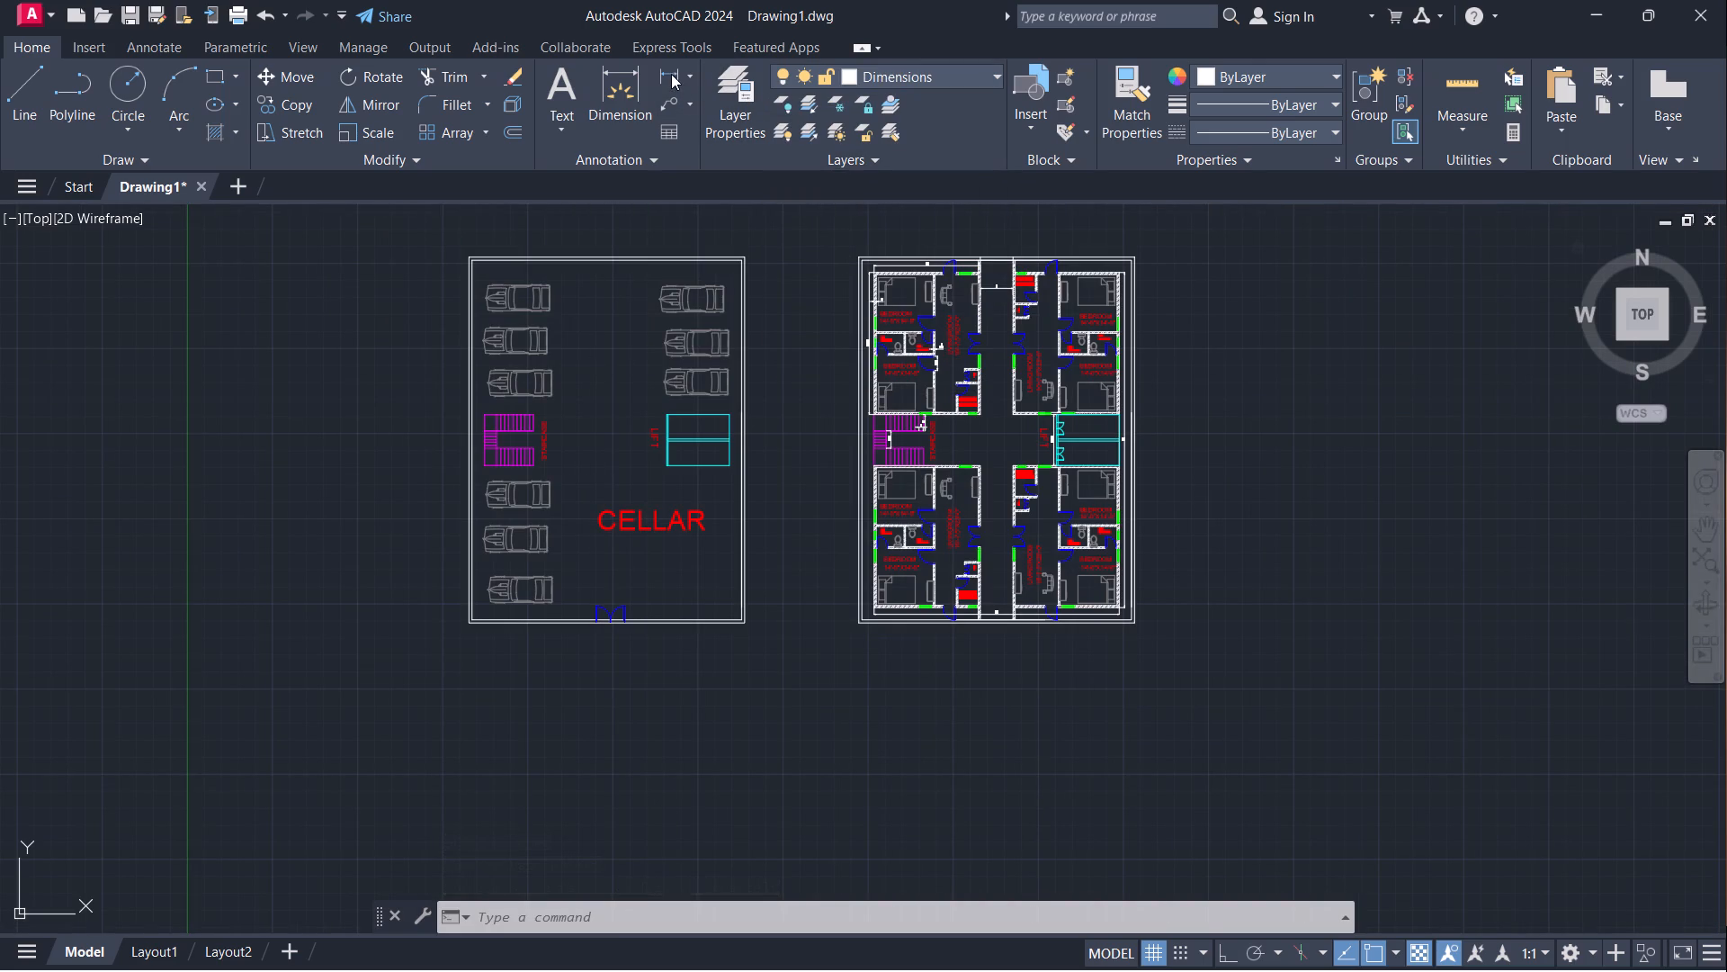
{"action": "scroll", "coordinate": [739, 253], "scroll_direction": "up", "scroll_amount": 3}
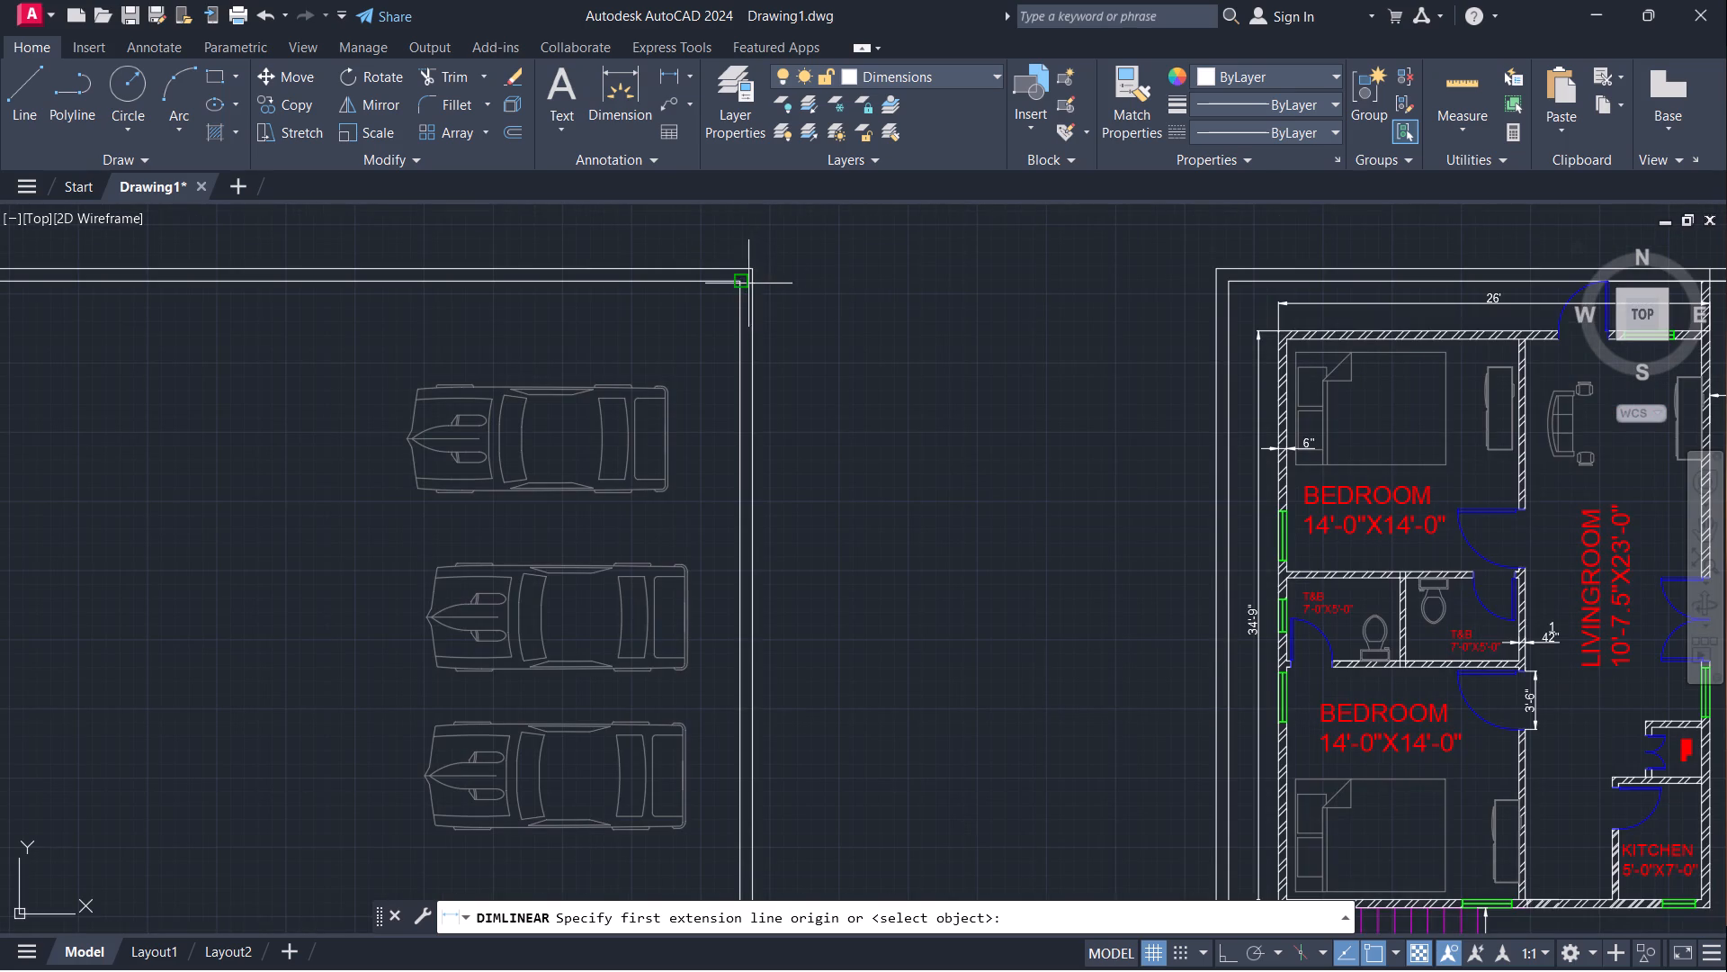
{"action": "left_click", "coordinate": [756, 269]}
{"action": "scroll", "coordinate": [755, 319], "scroll_direction": "down", "scroll_amount": 3}
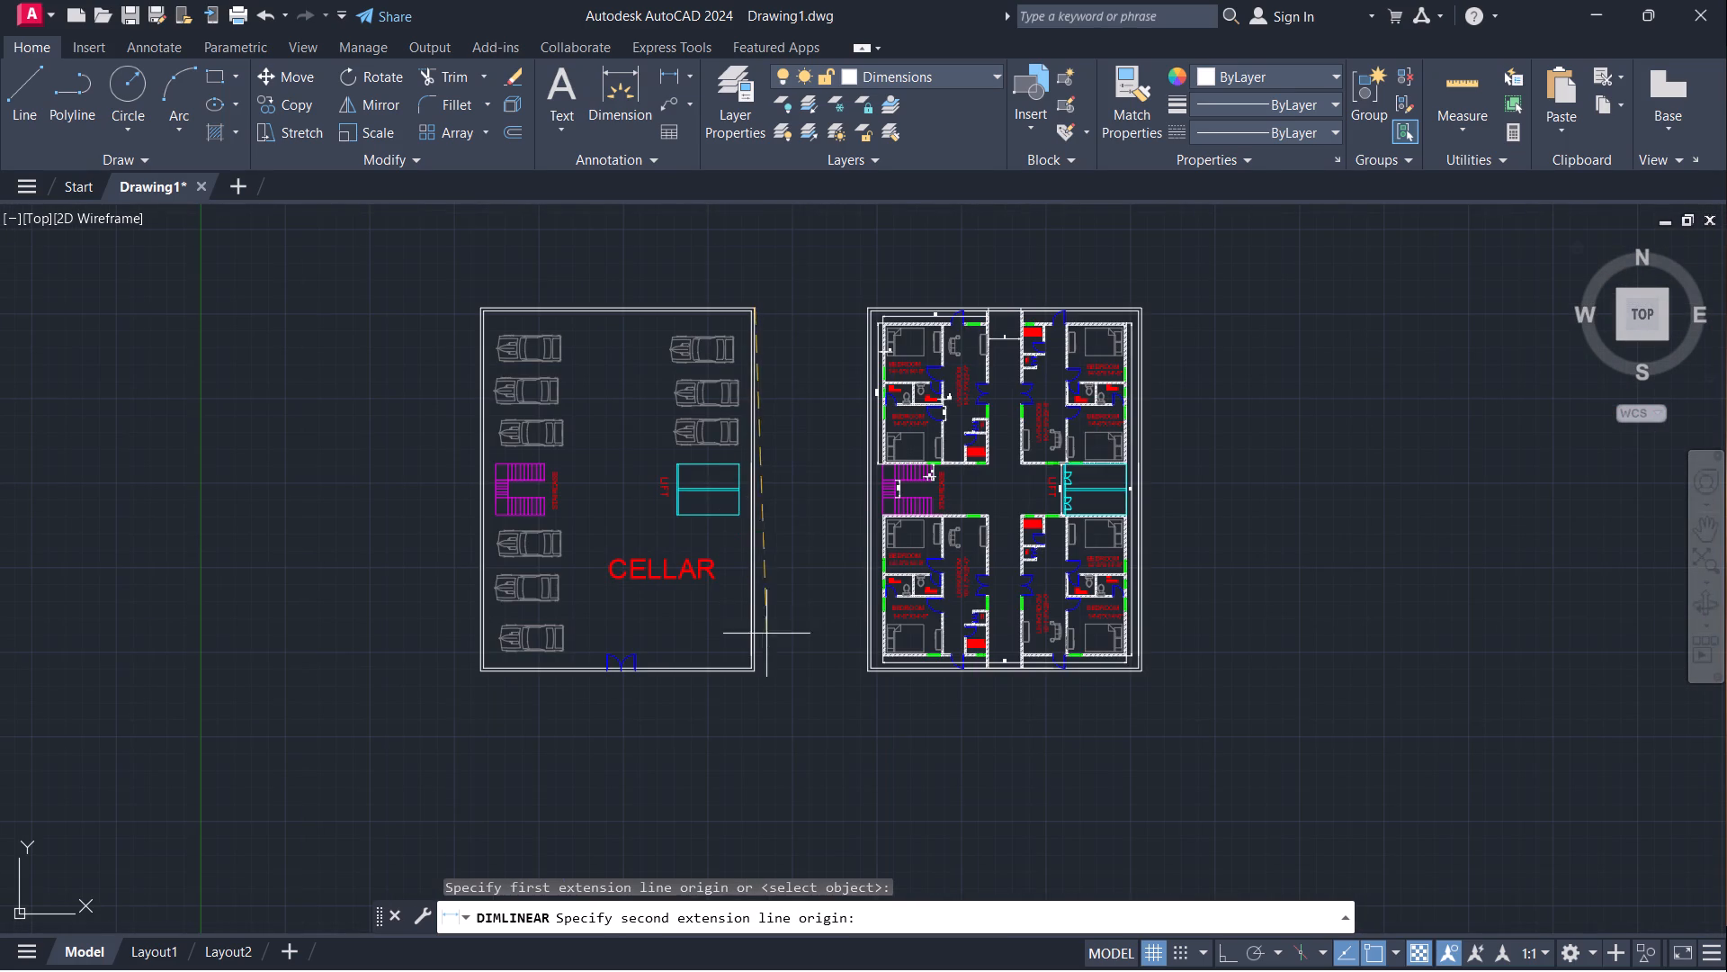
{"action": "scroll", "coordinate": [747, 688], "scroll_direction": "up", "scroll_amount": 2}
{"action": "left_click", "coordinate": [766, 652]}
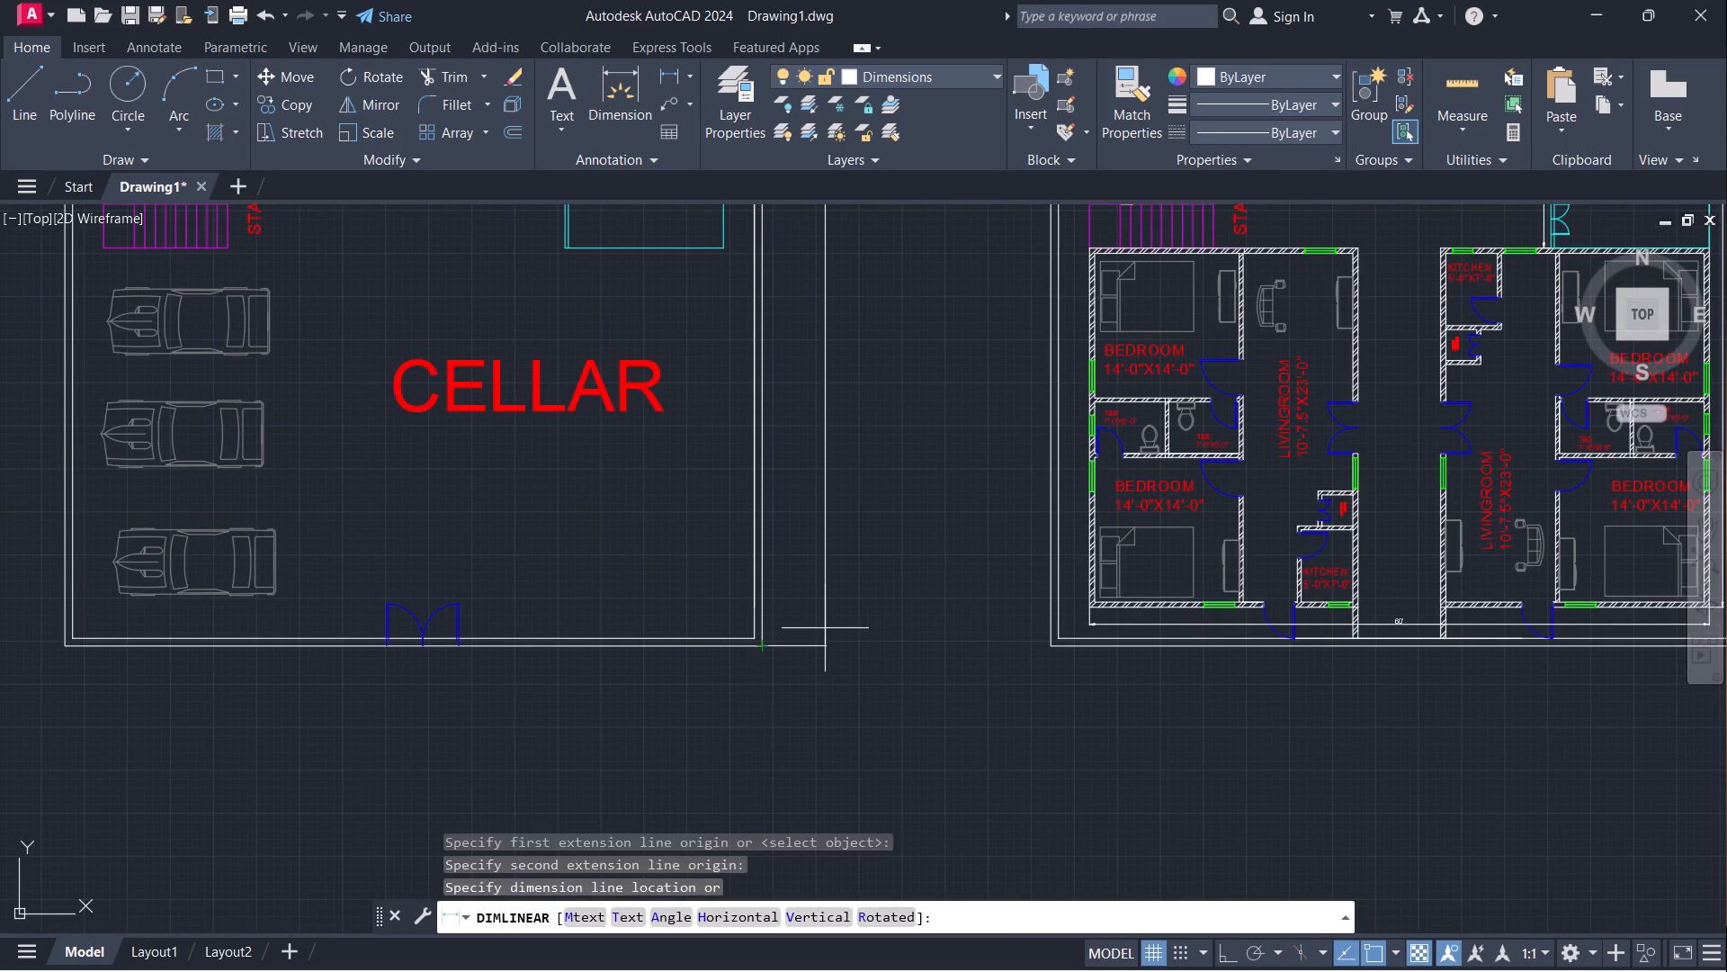
{"action": "left_click", "coordinate": [828, 628]}
Add a horizontal linear dimension below the parking plan, spanning the outer corners of its bottom boundary wall.
{"action": "key", "text": "space"}
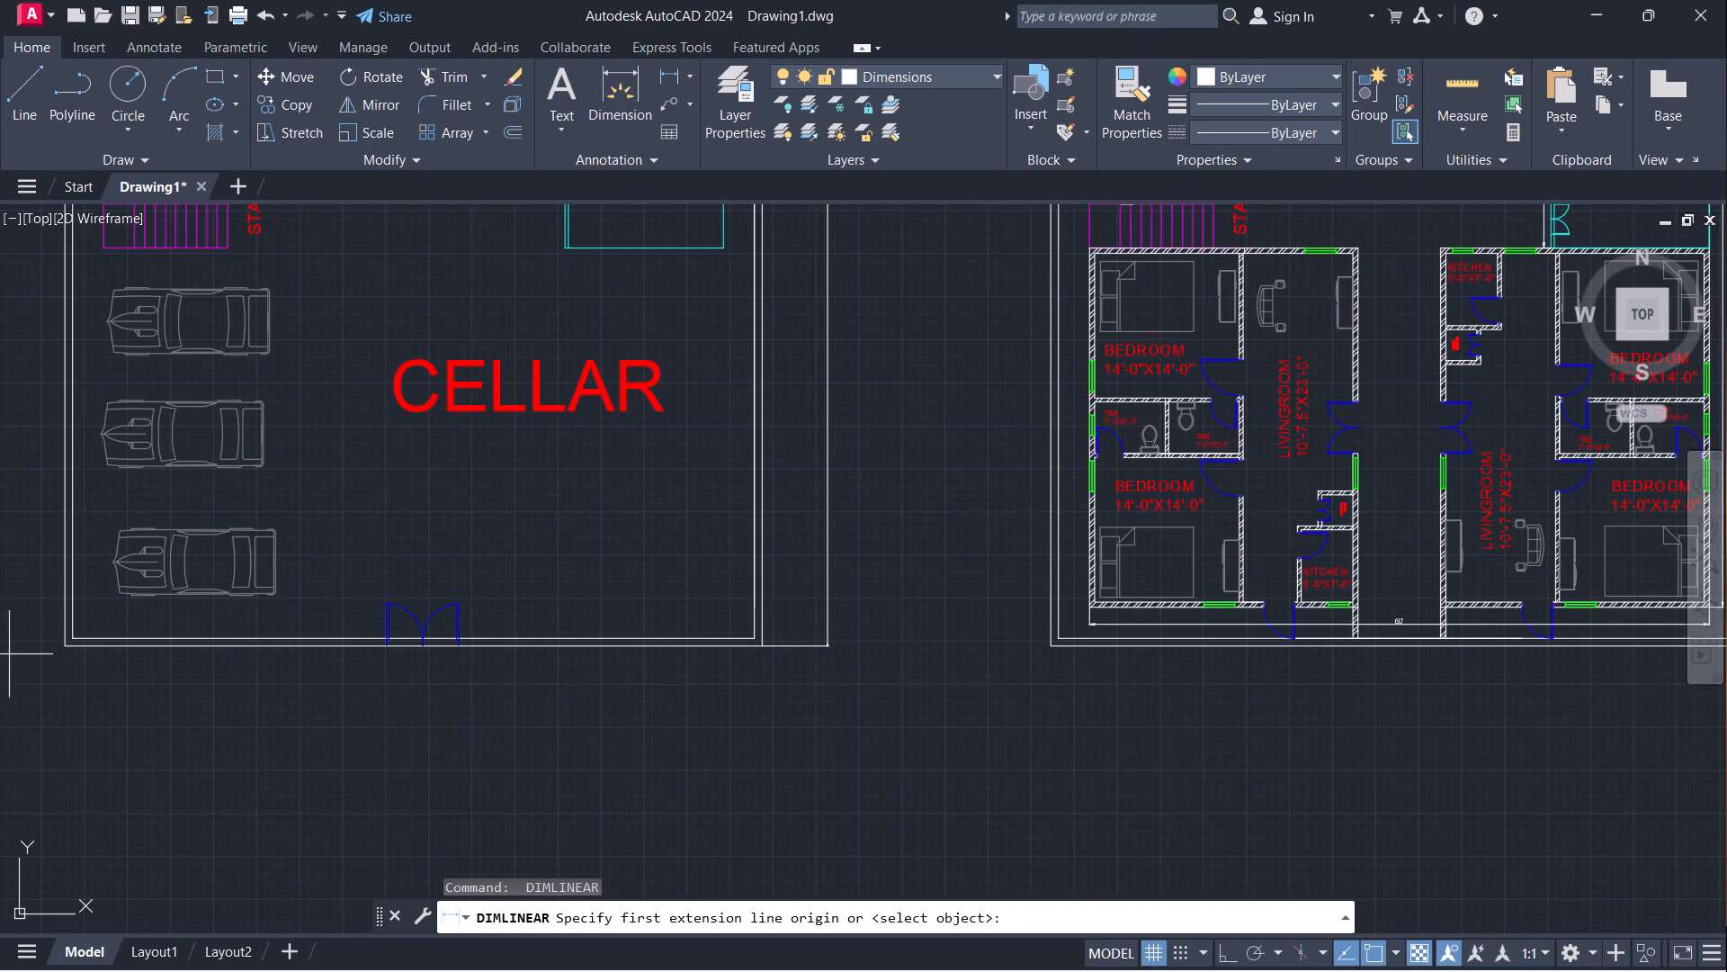
{"action": "left_click", "coordinate": [58, 645]}
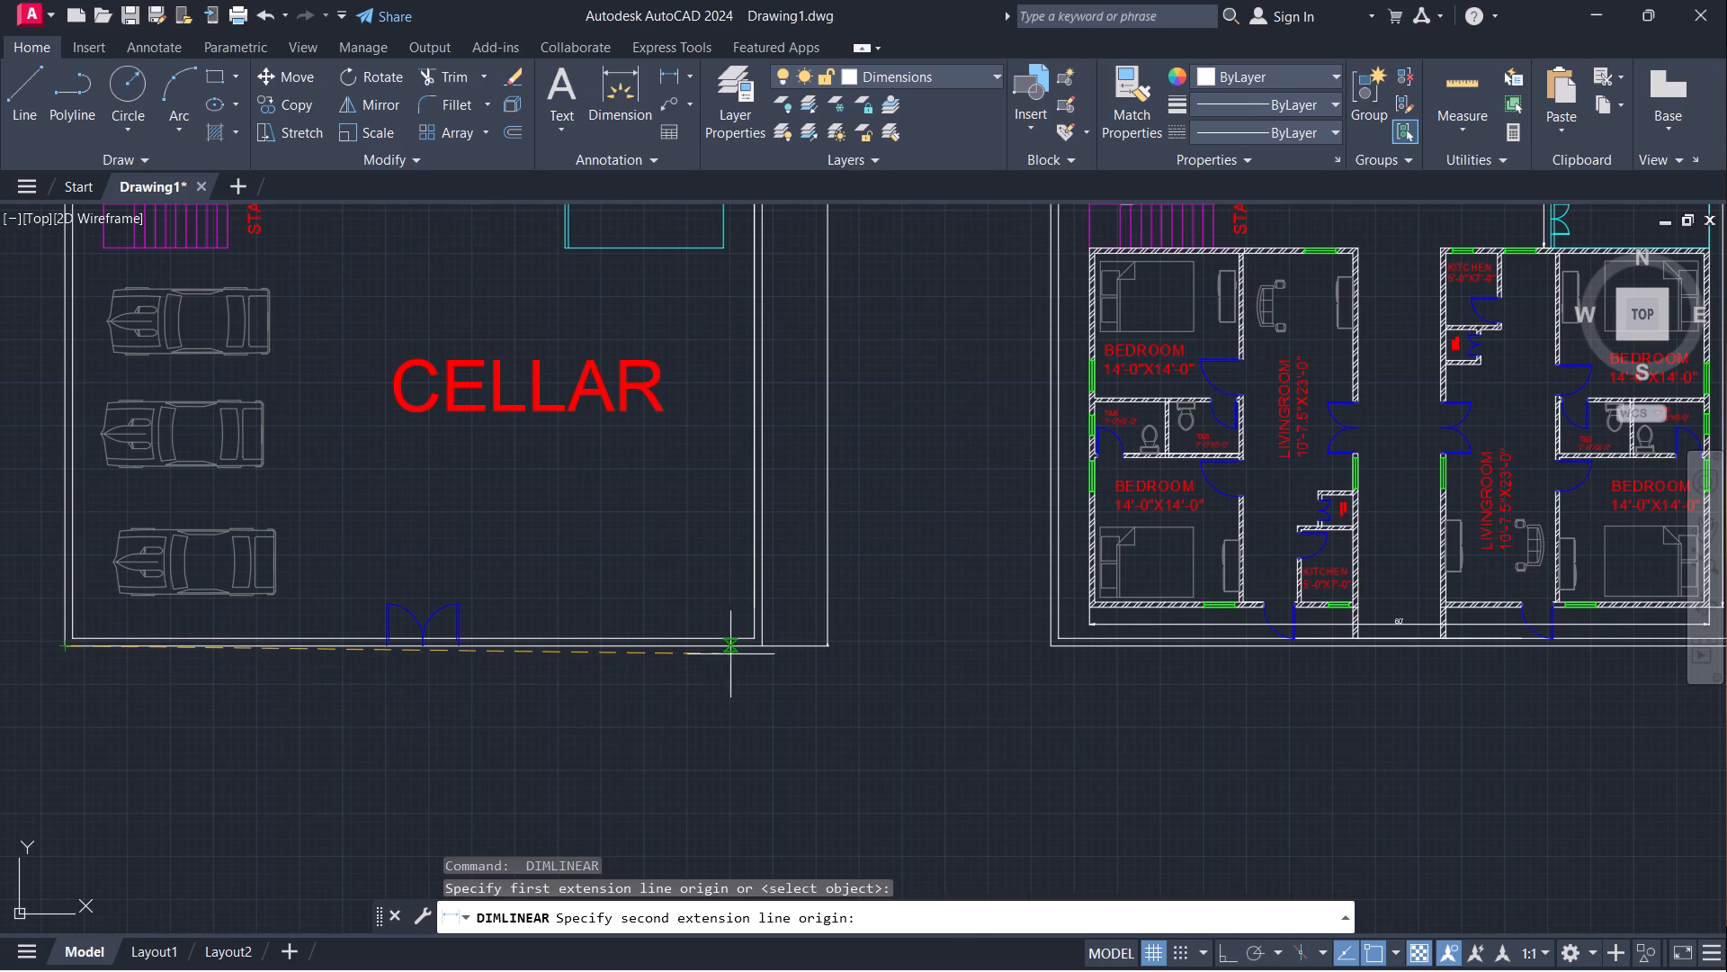
{"action": "left_click", "coordinate": [765, 650]}
{"action": "left_click", "coordinate": [727, 715]}
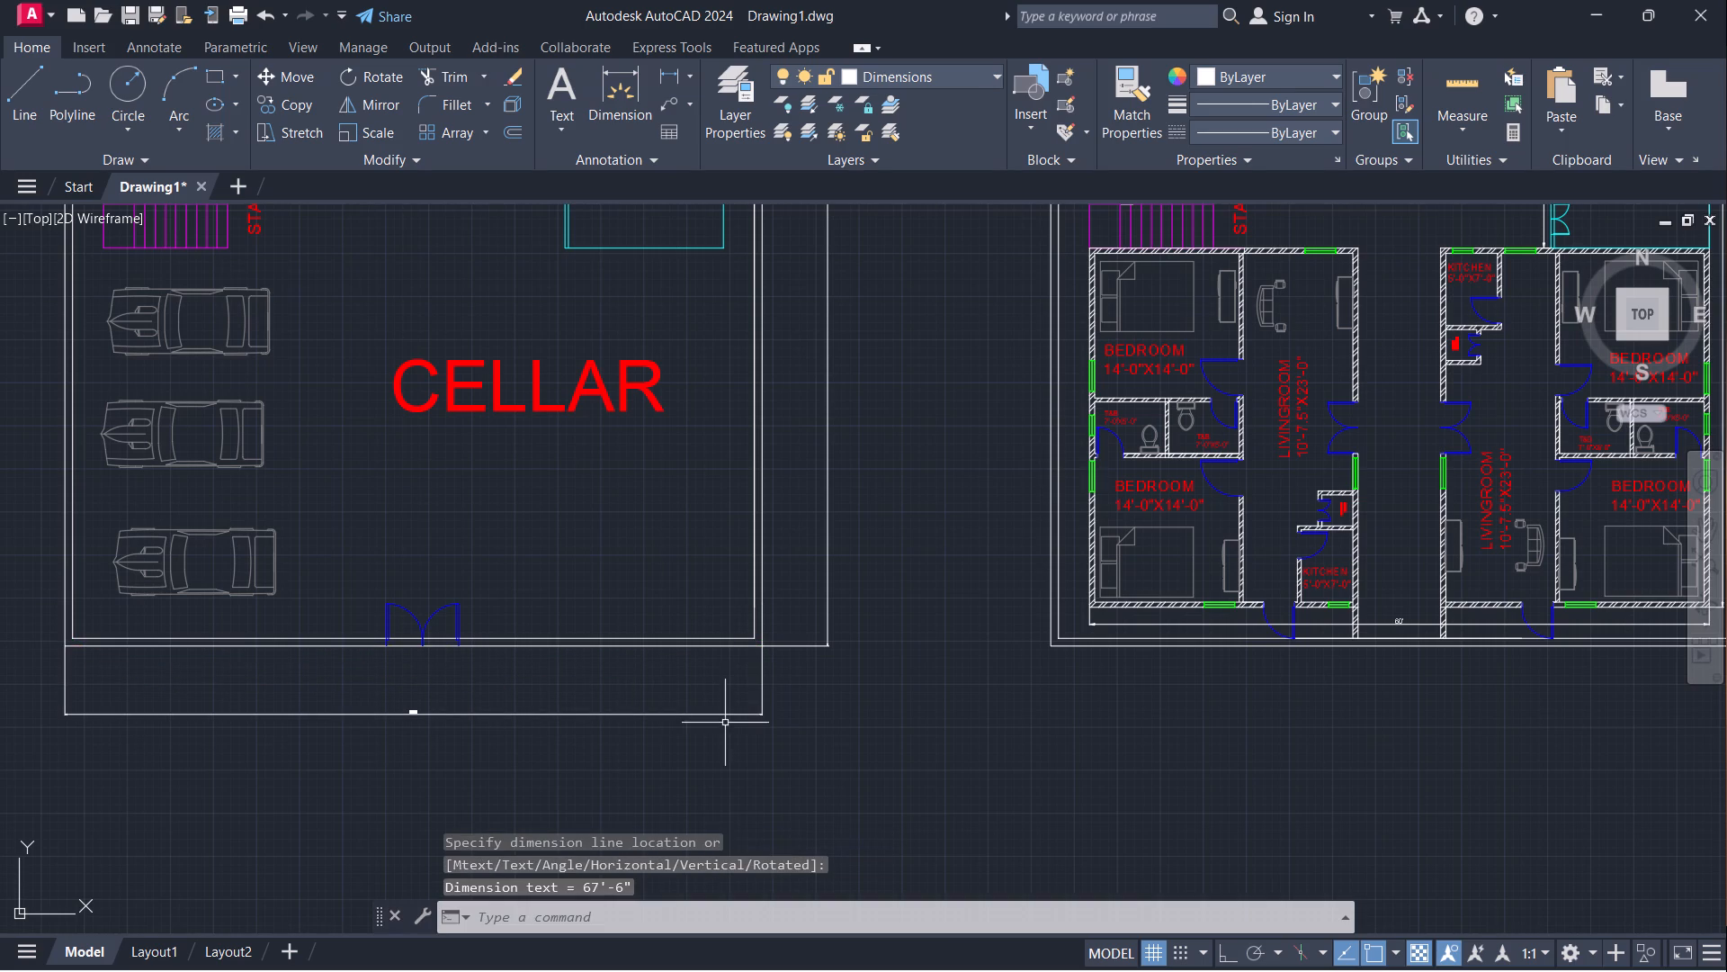
{"action": "scroll", "coordinate": [622, 721], "scroll_direction": "down", "scroll_amount": 2}
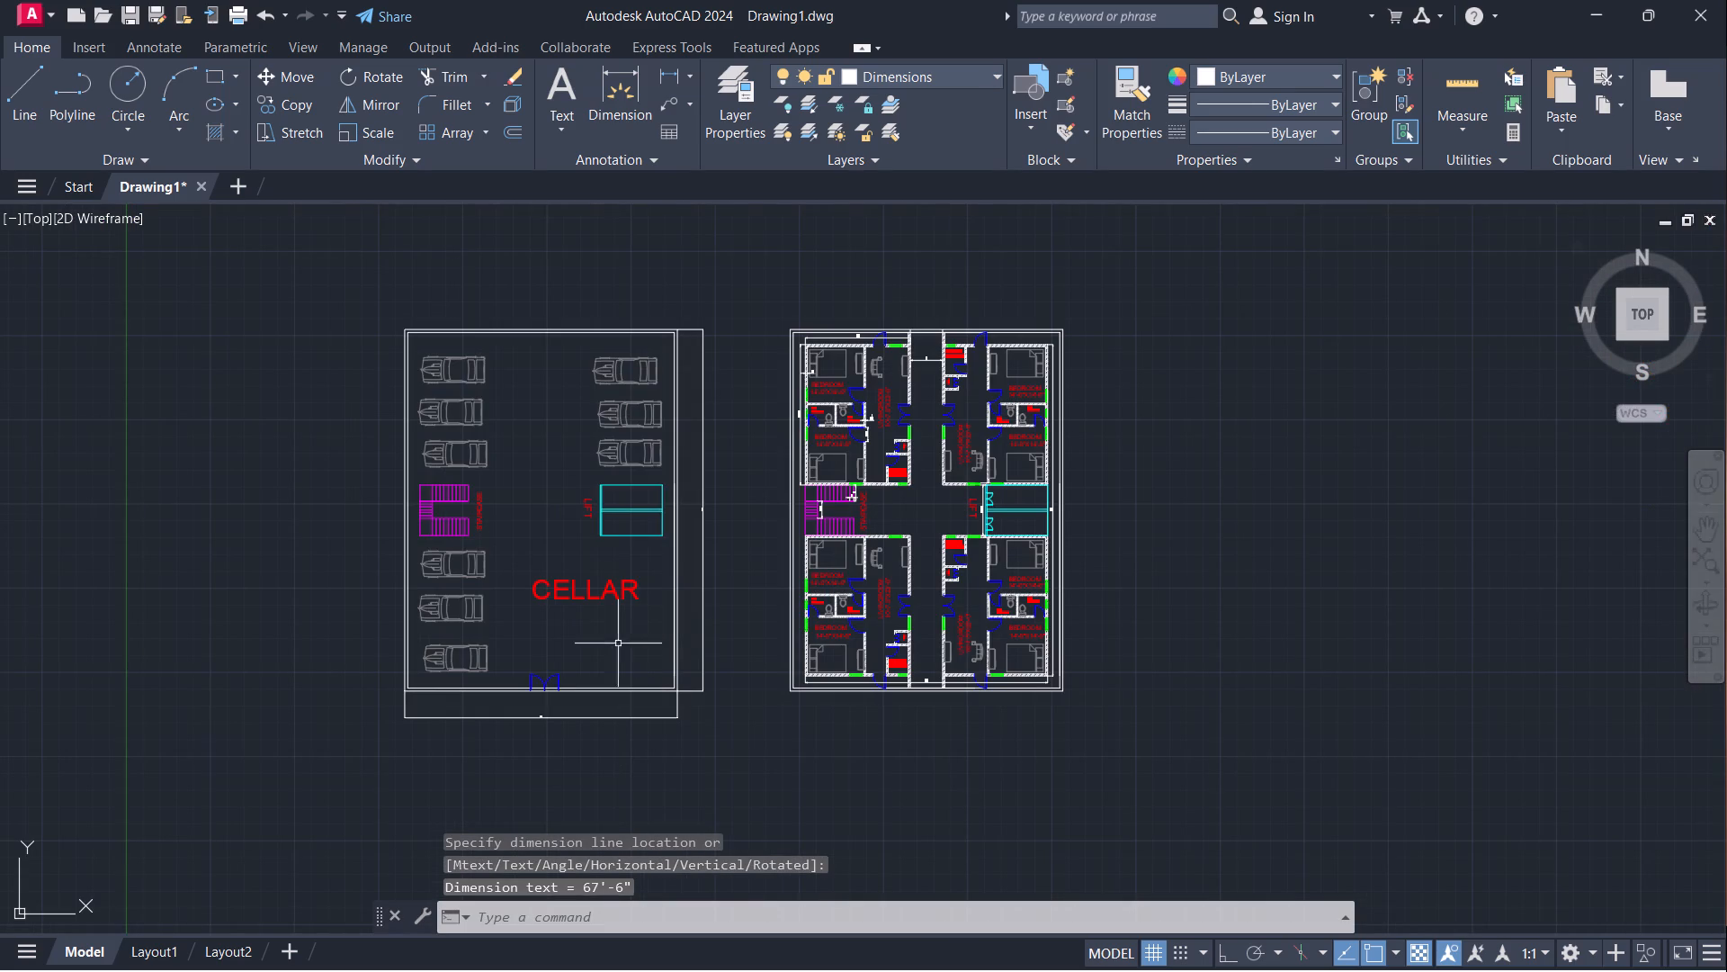
{"action": "key", "text": "Escape"}
Dimension the thickness of the parking plan's east boundary wall, at a point beside the parked cars above the lift.
{"action": "scroll", "coordinate": [658, 572], "scroll_direction": "up", "scroll_amount": 1}
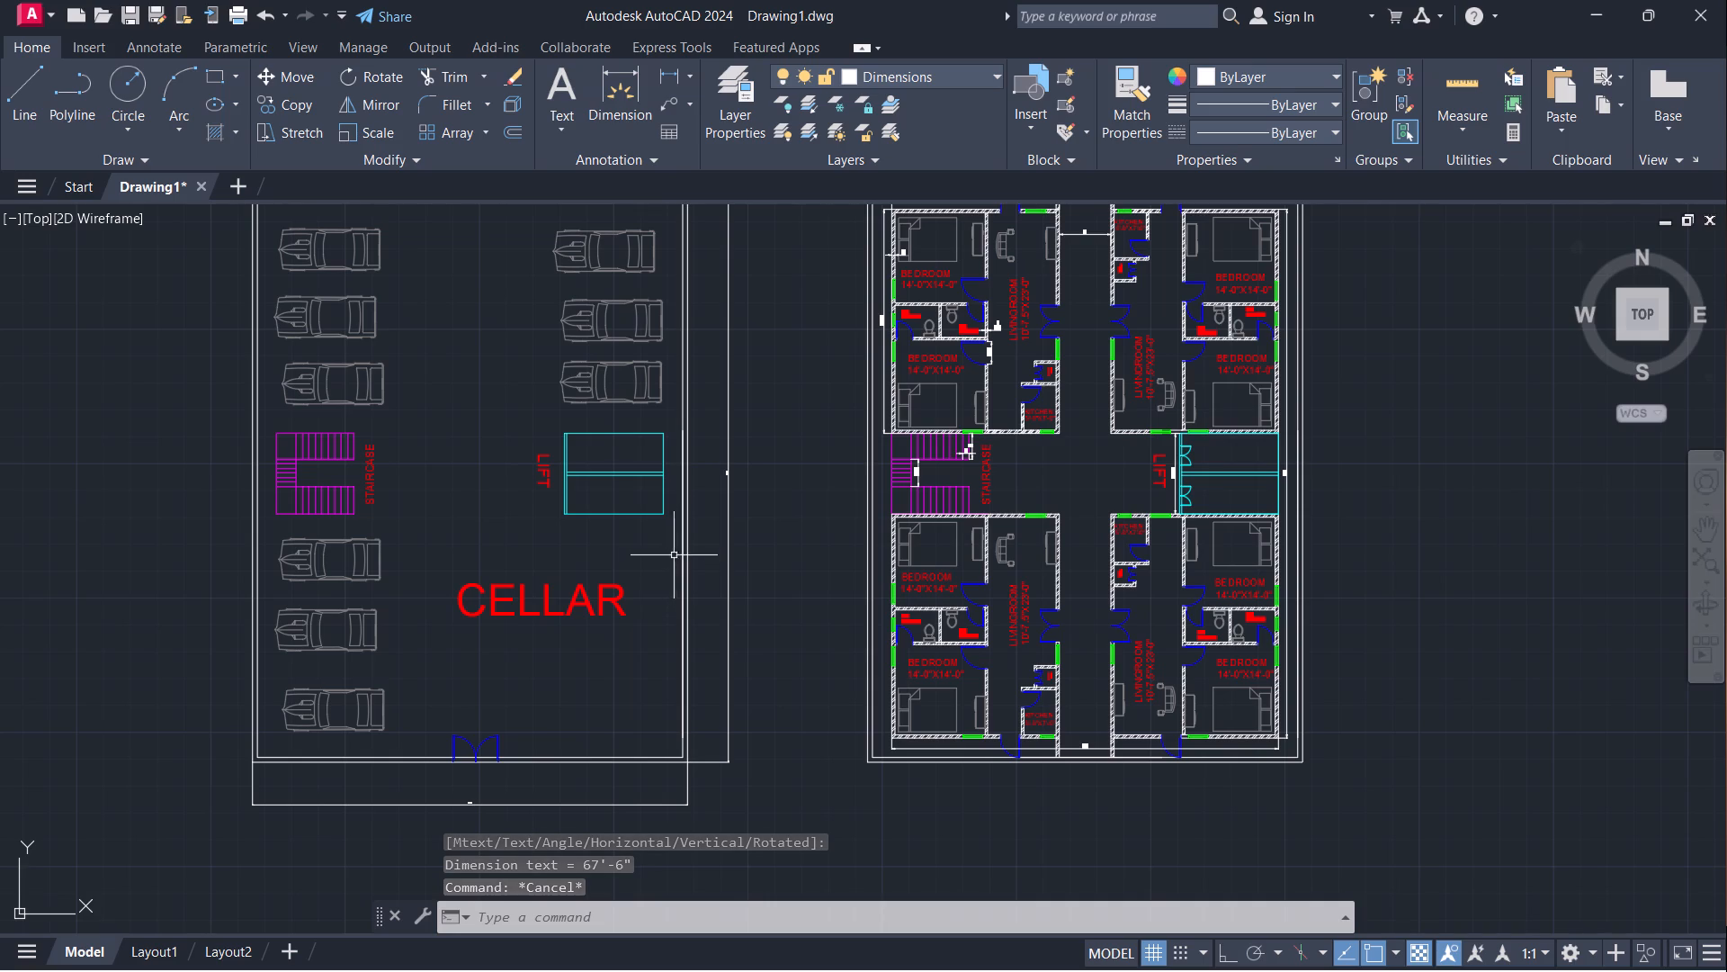
{"action": "key", "text": "Escape"}
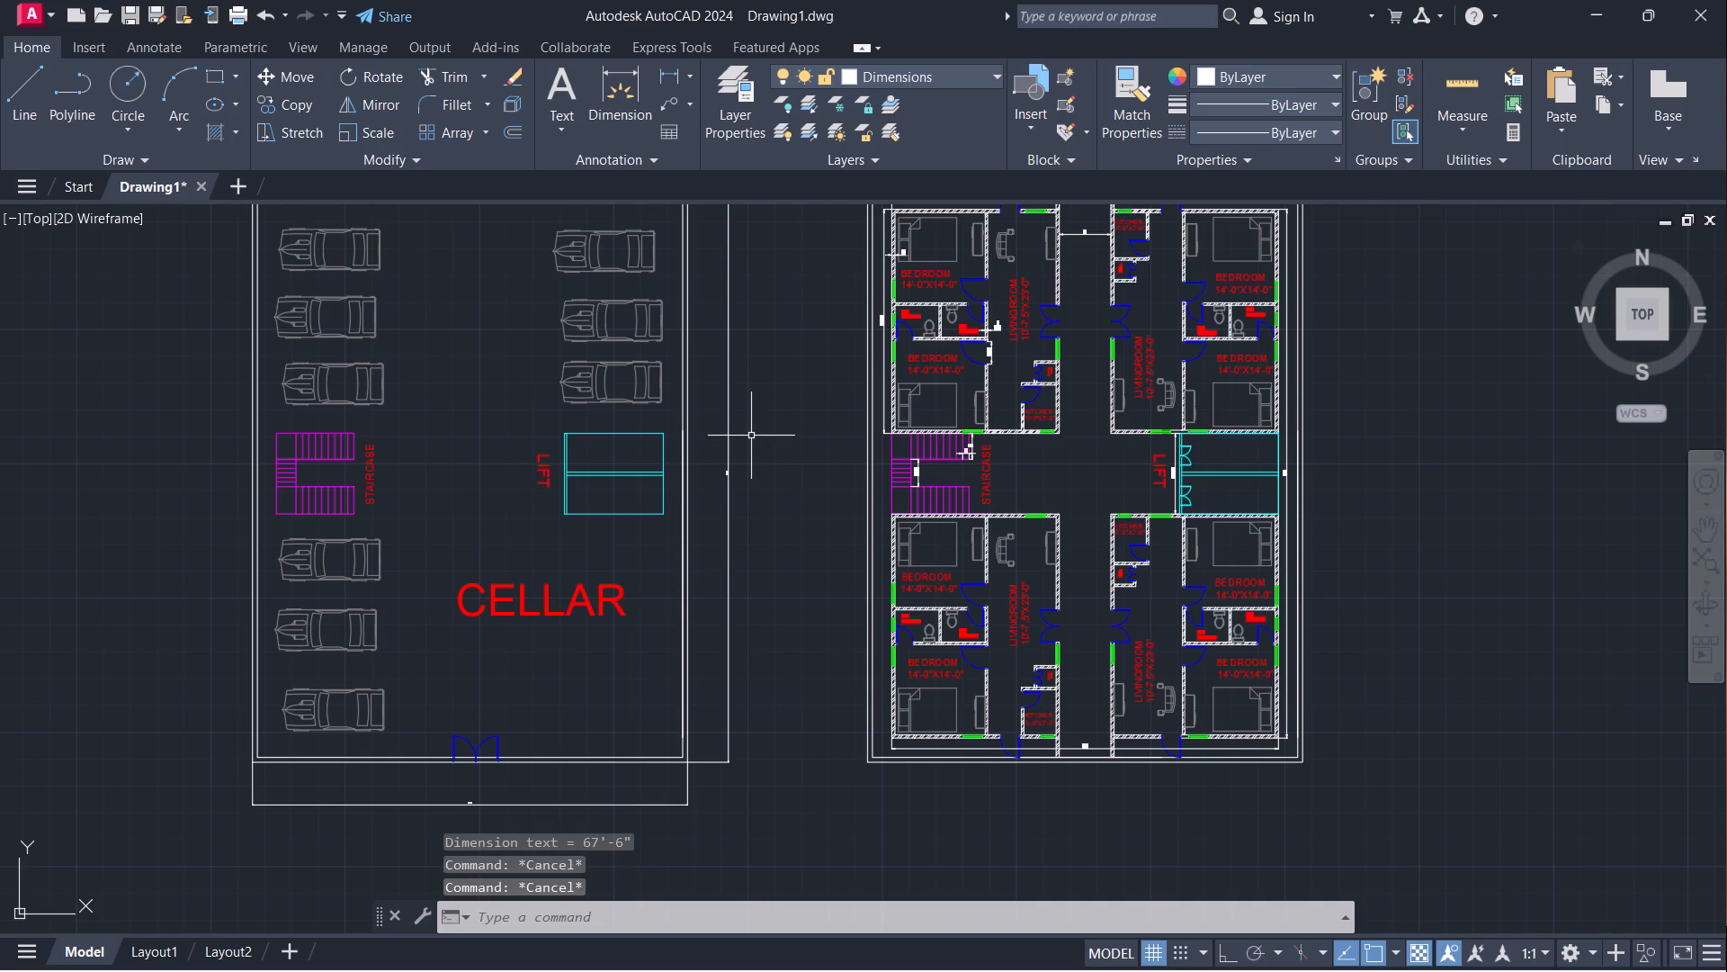
{"action": "scroll", "coordinate": [760, 425], "scroll_direction": "down", "scroll_amount": 1}
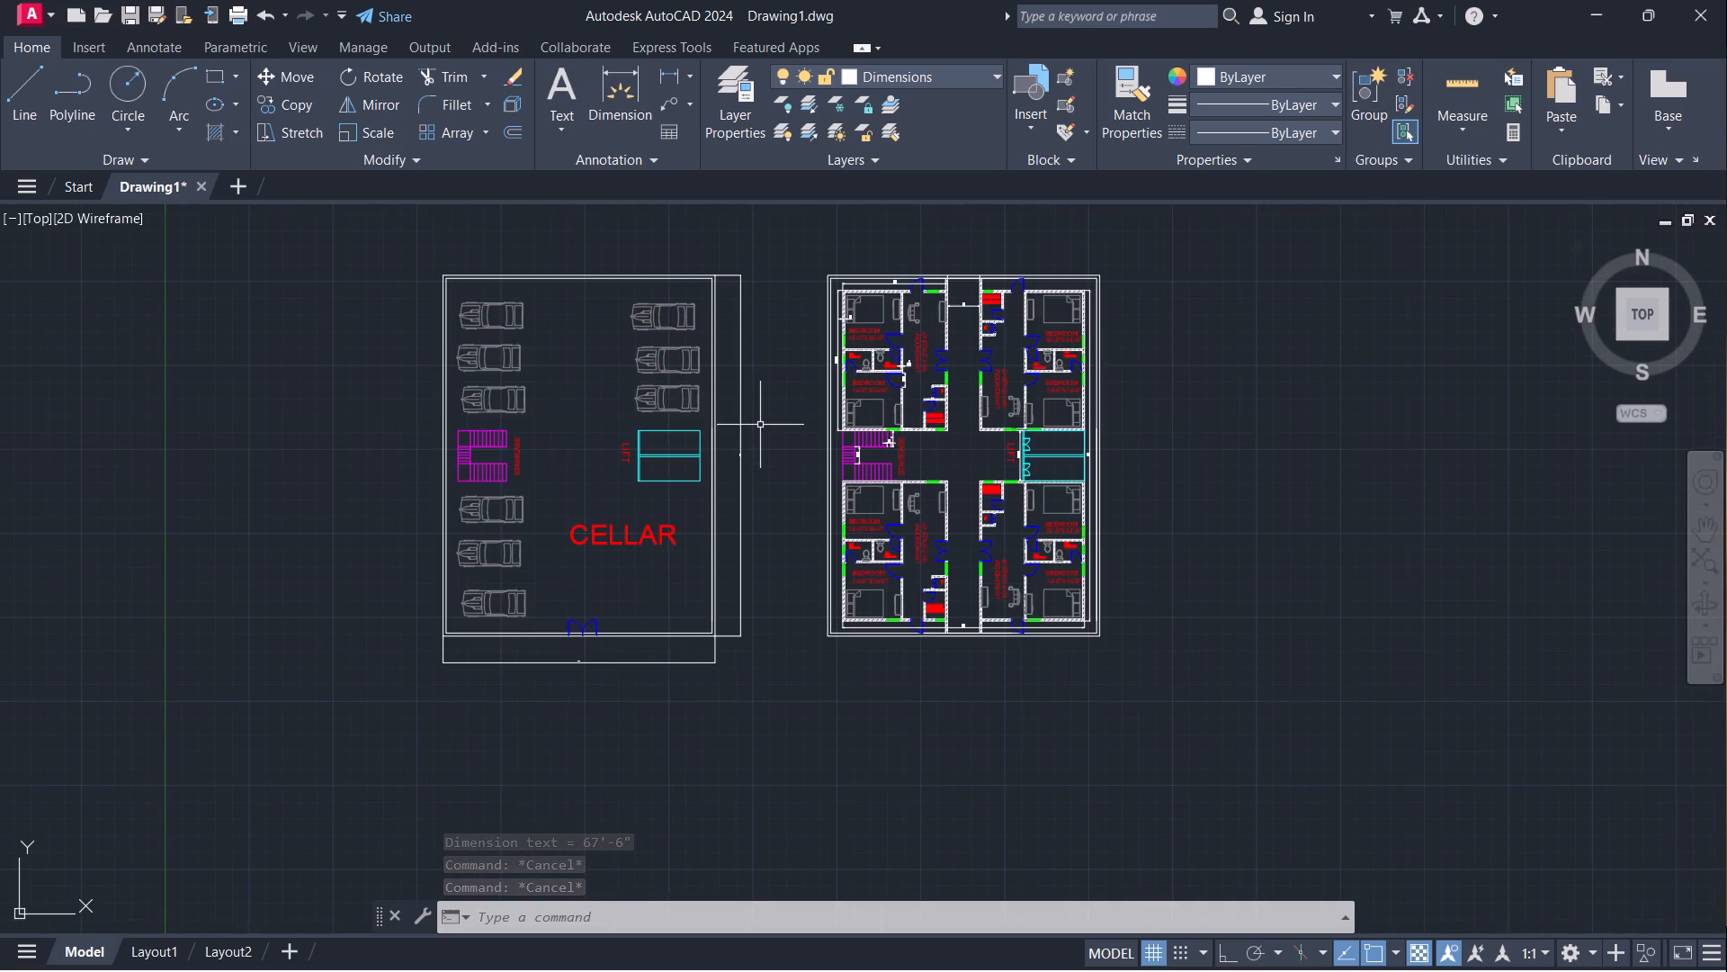
{"action": "scroll", "coordinate": [749, 379], "scroll_direction": "up", "scroll_amount": 5}
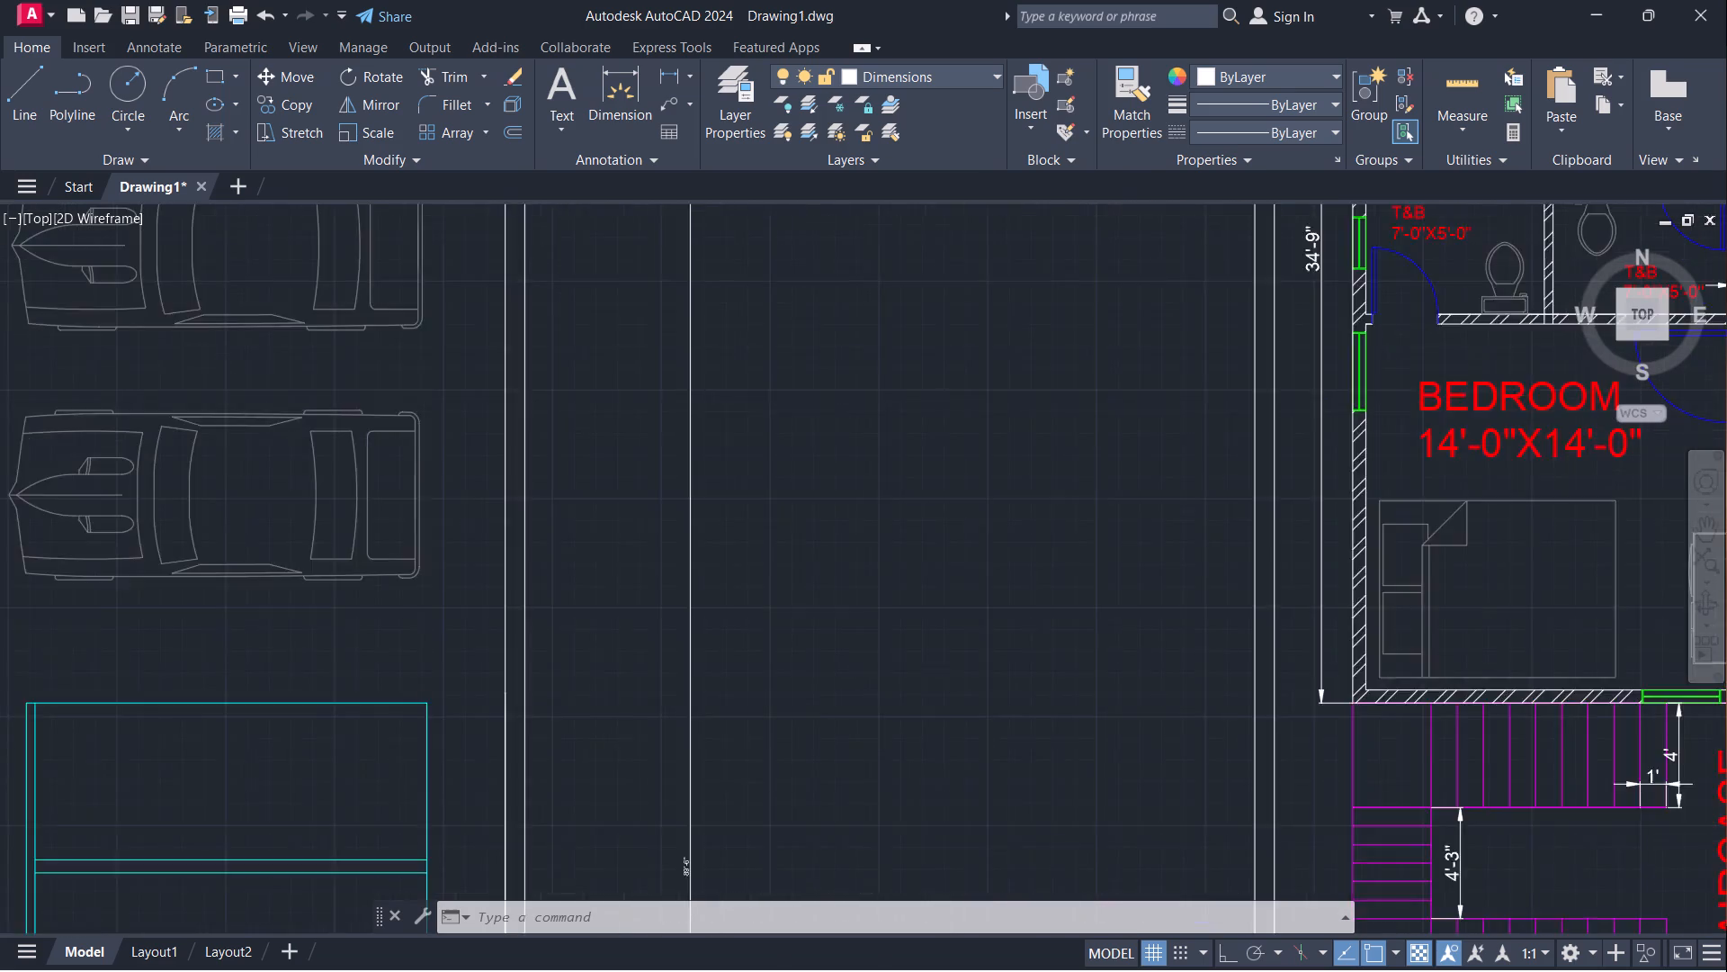
{"action": "key", "text": "space"}
{"action": "left_click", "coordinate": [358, 491]}
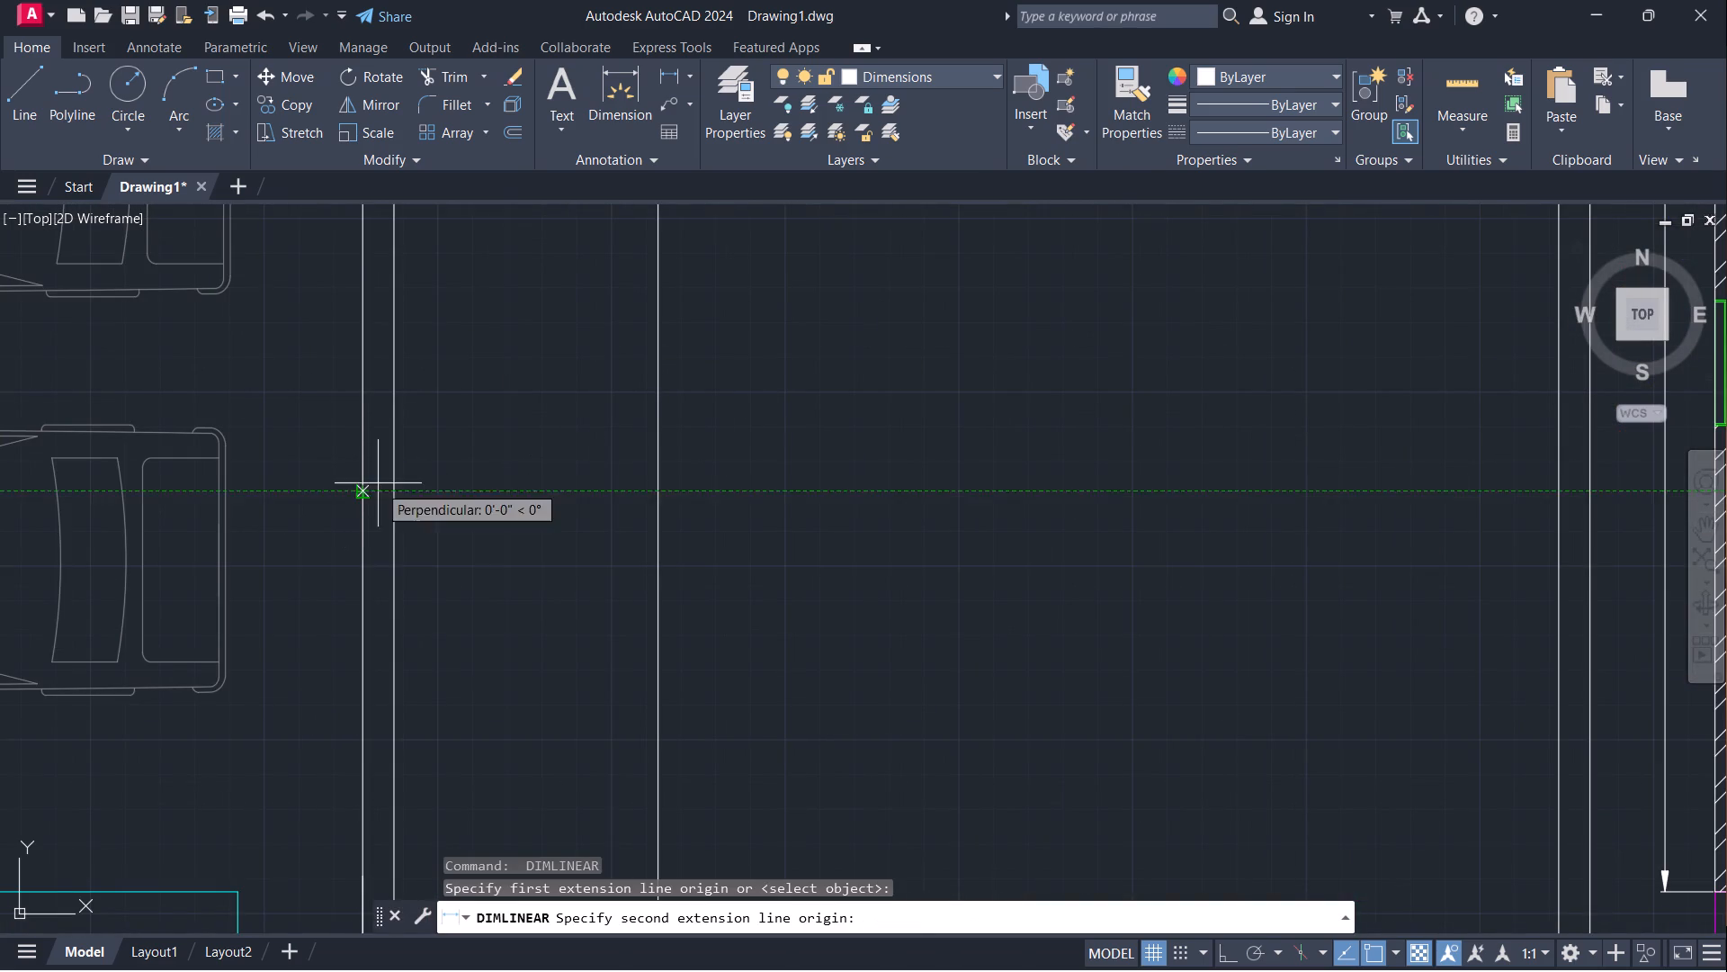
{"action": "left_click", "coordinate": [388, 491]}
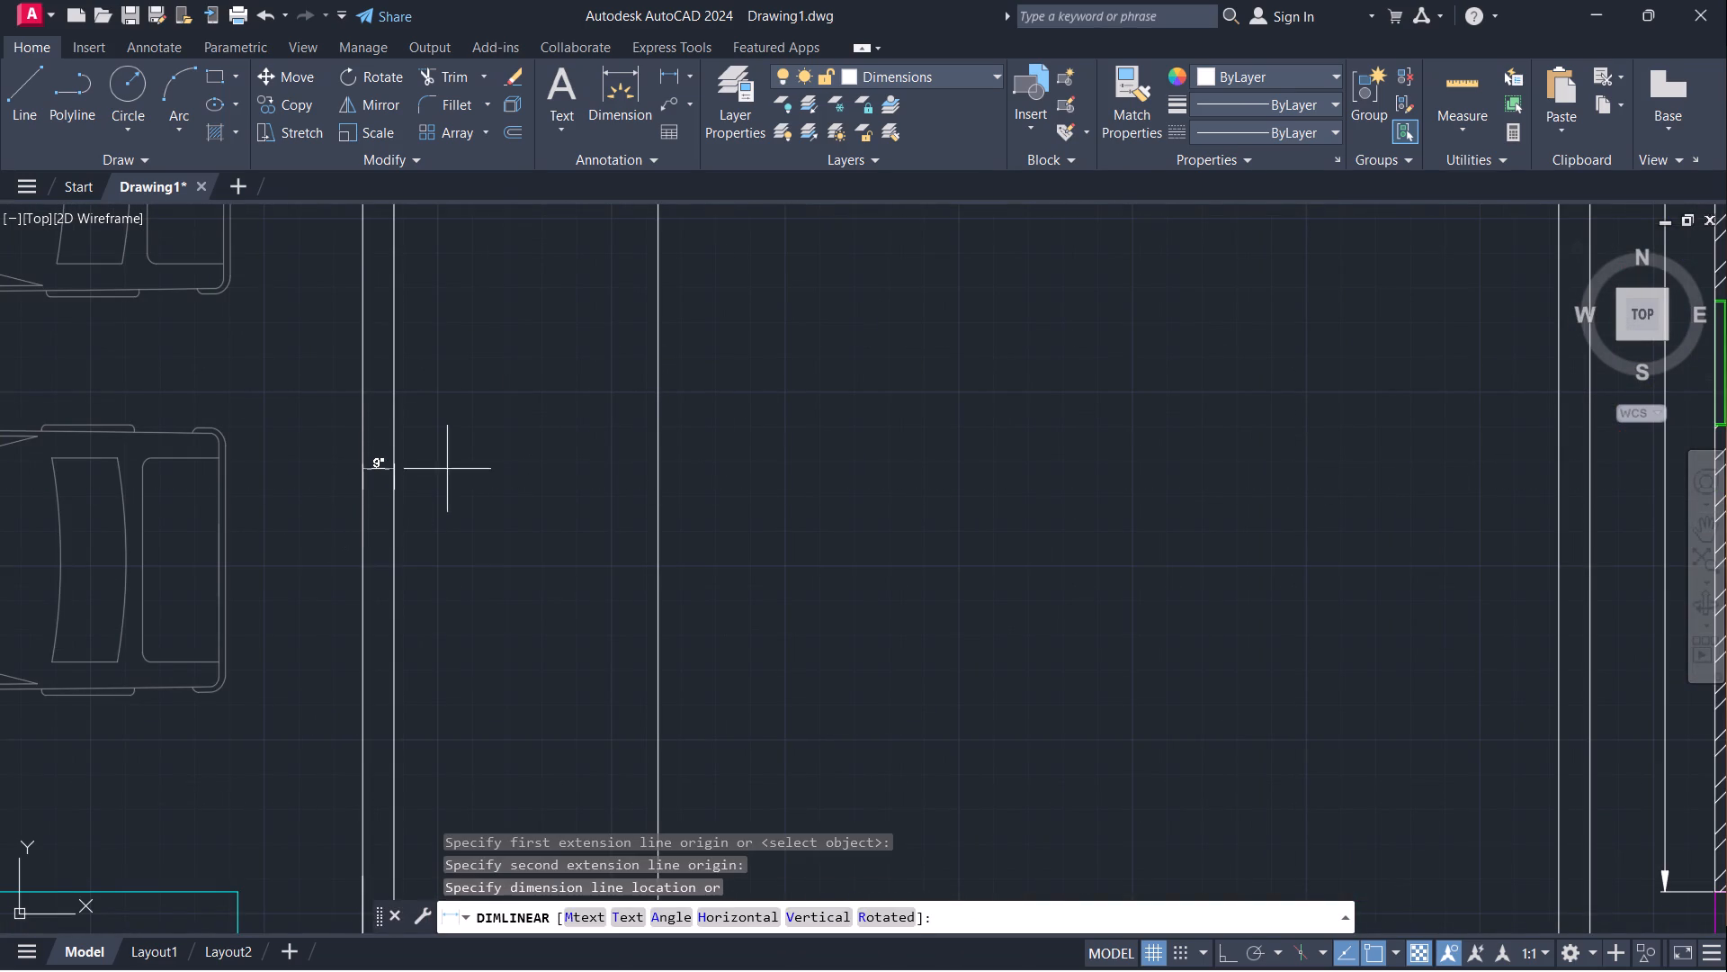
{"action": "left_click", "coordinate": [490, 439]}
Select all linear dimensions similar to the parking plan's vertical one and set their text height to 6".
{"action": "scroll", "coordinate": [534, 385], "scroll_direction": "down", "scroll_amount": 3}
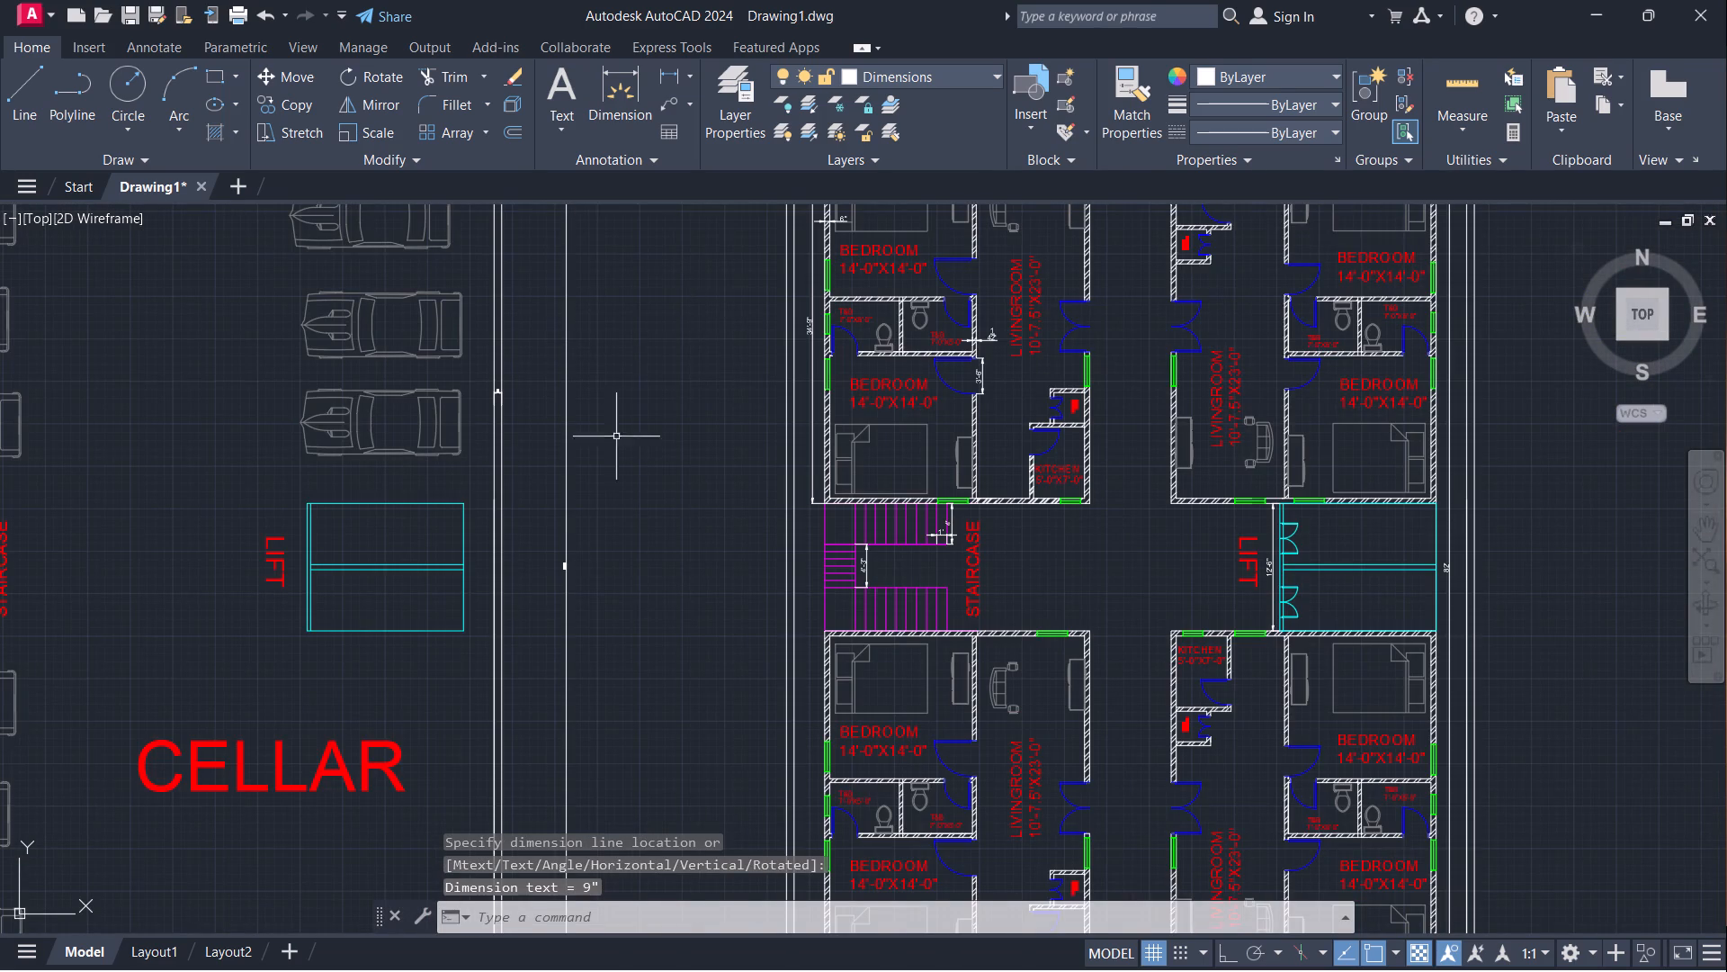
{"action": "scroll", "coordinate": [557, 570], "scroll_direction": "up", "scroll_amount": 2}
{"action": "left_click", "coordinate": [571, 569]}
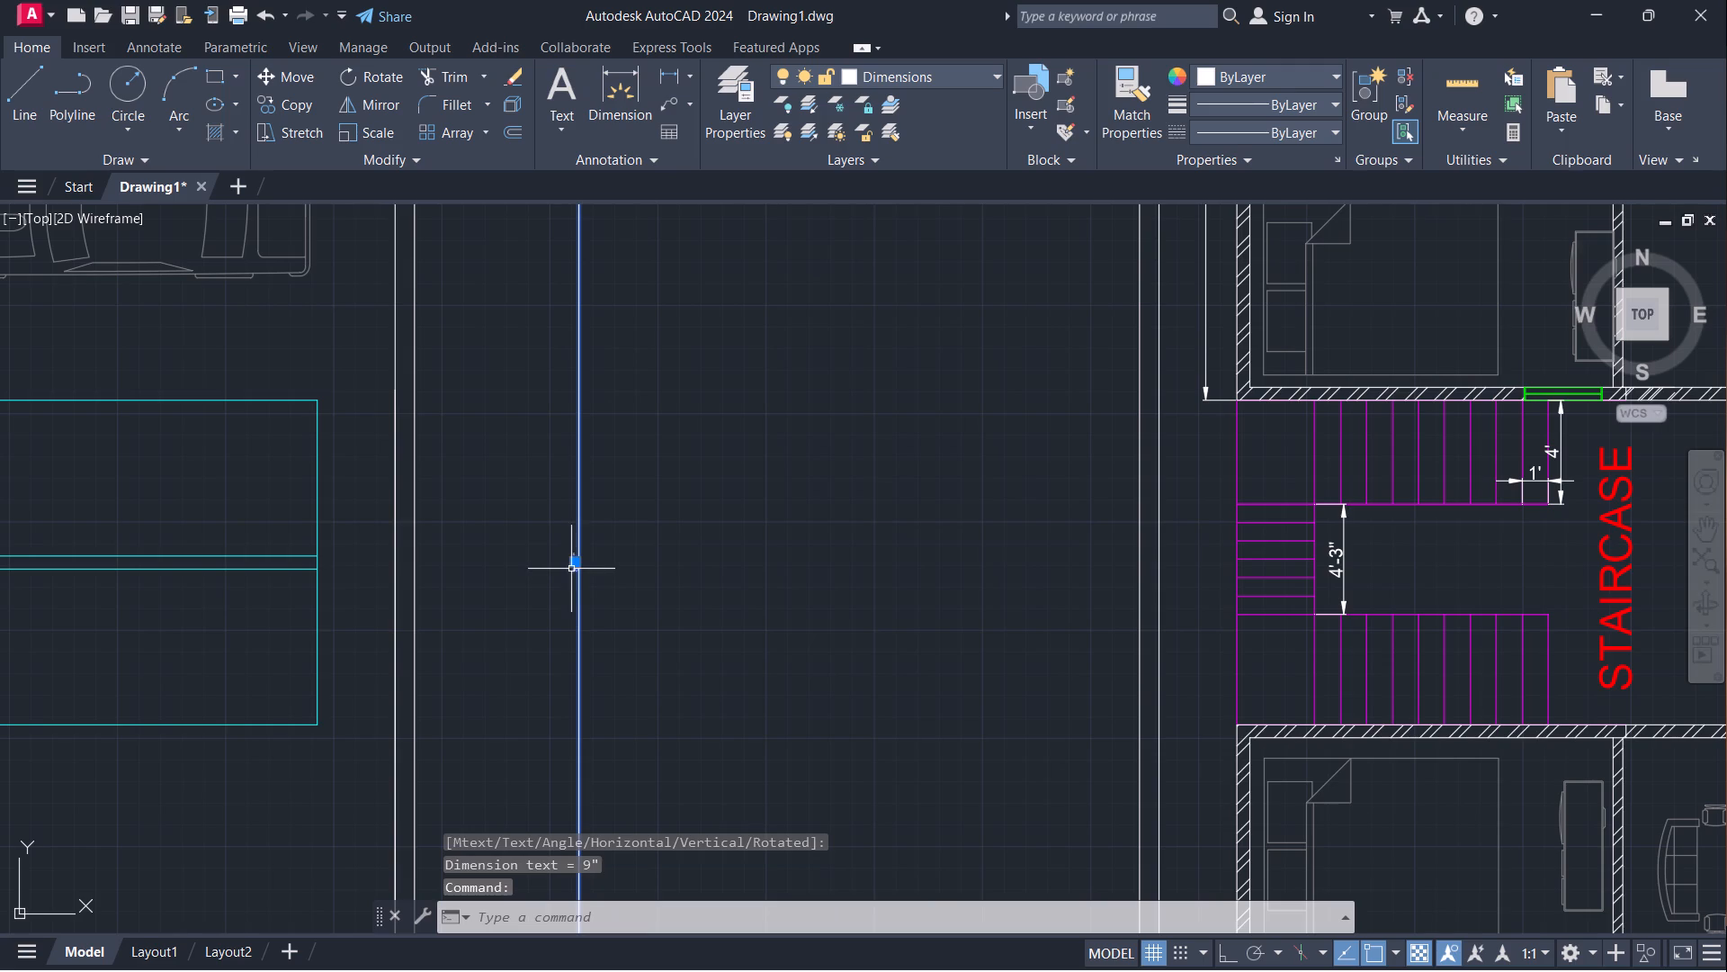
{"action": "right_click", "coordinate": [614, 540]}
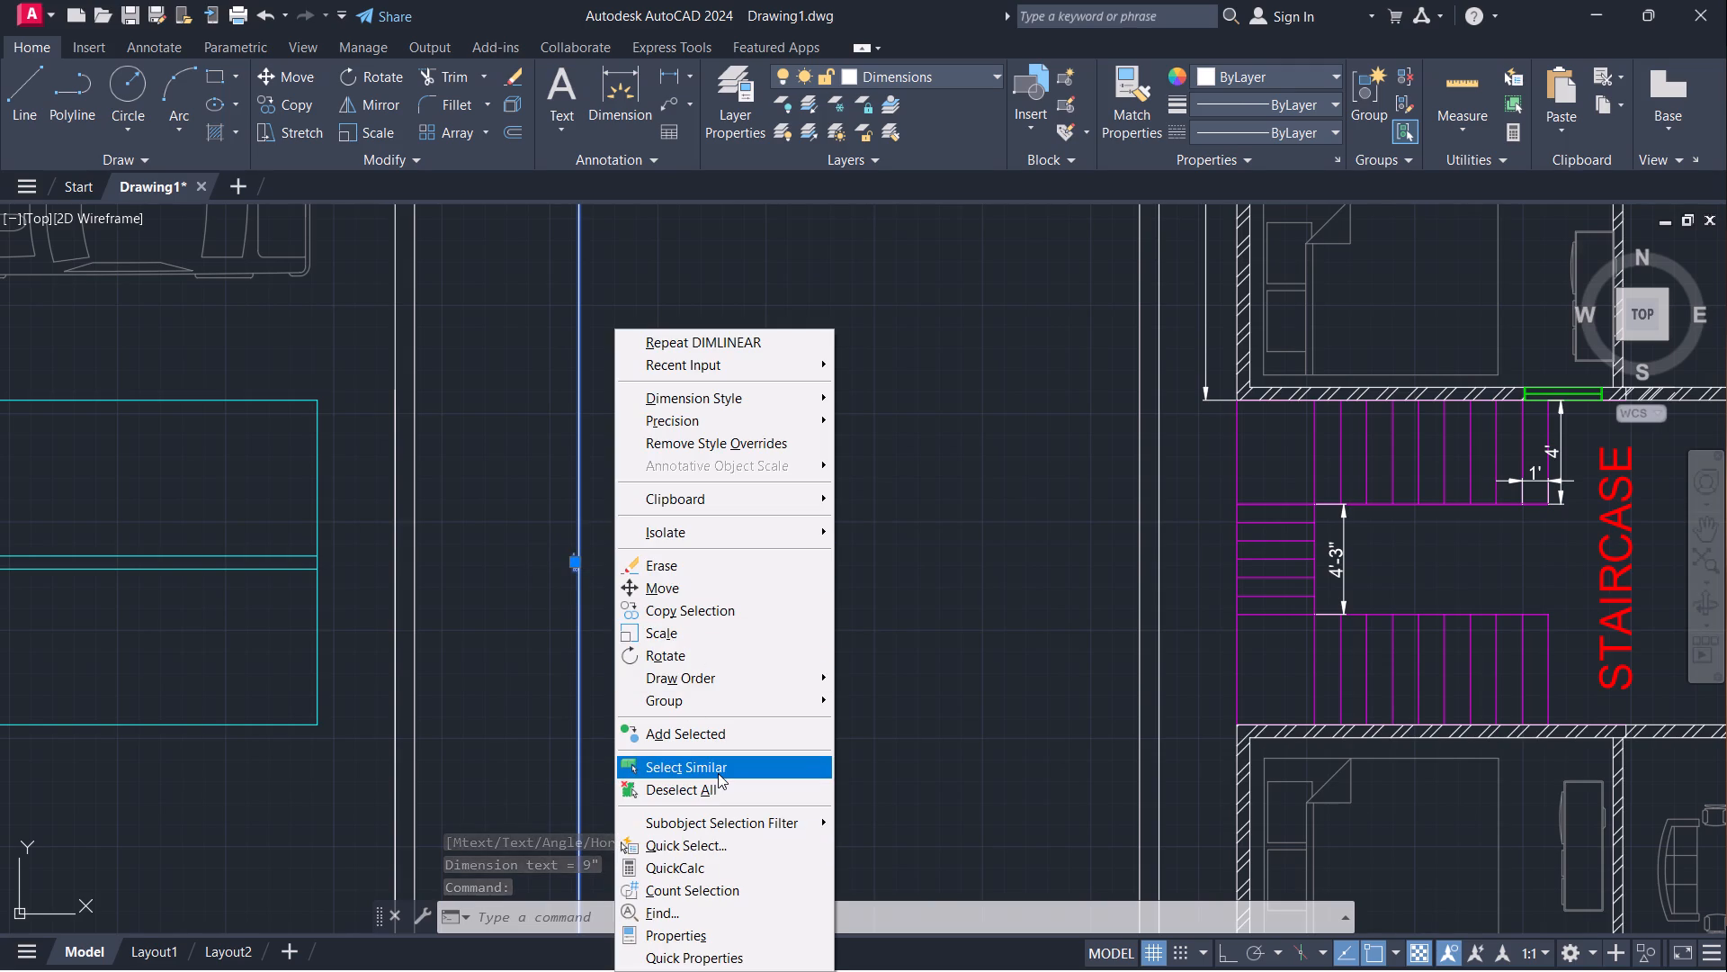
{"action": "left_click", "coordinate": [718, 769]}
{"action": "scroll", "coordinate": [792, 596], "scroll_direction": "down", "scroll_amount": 2}
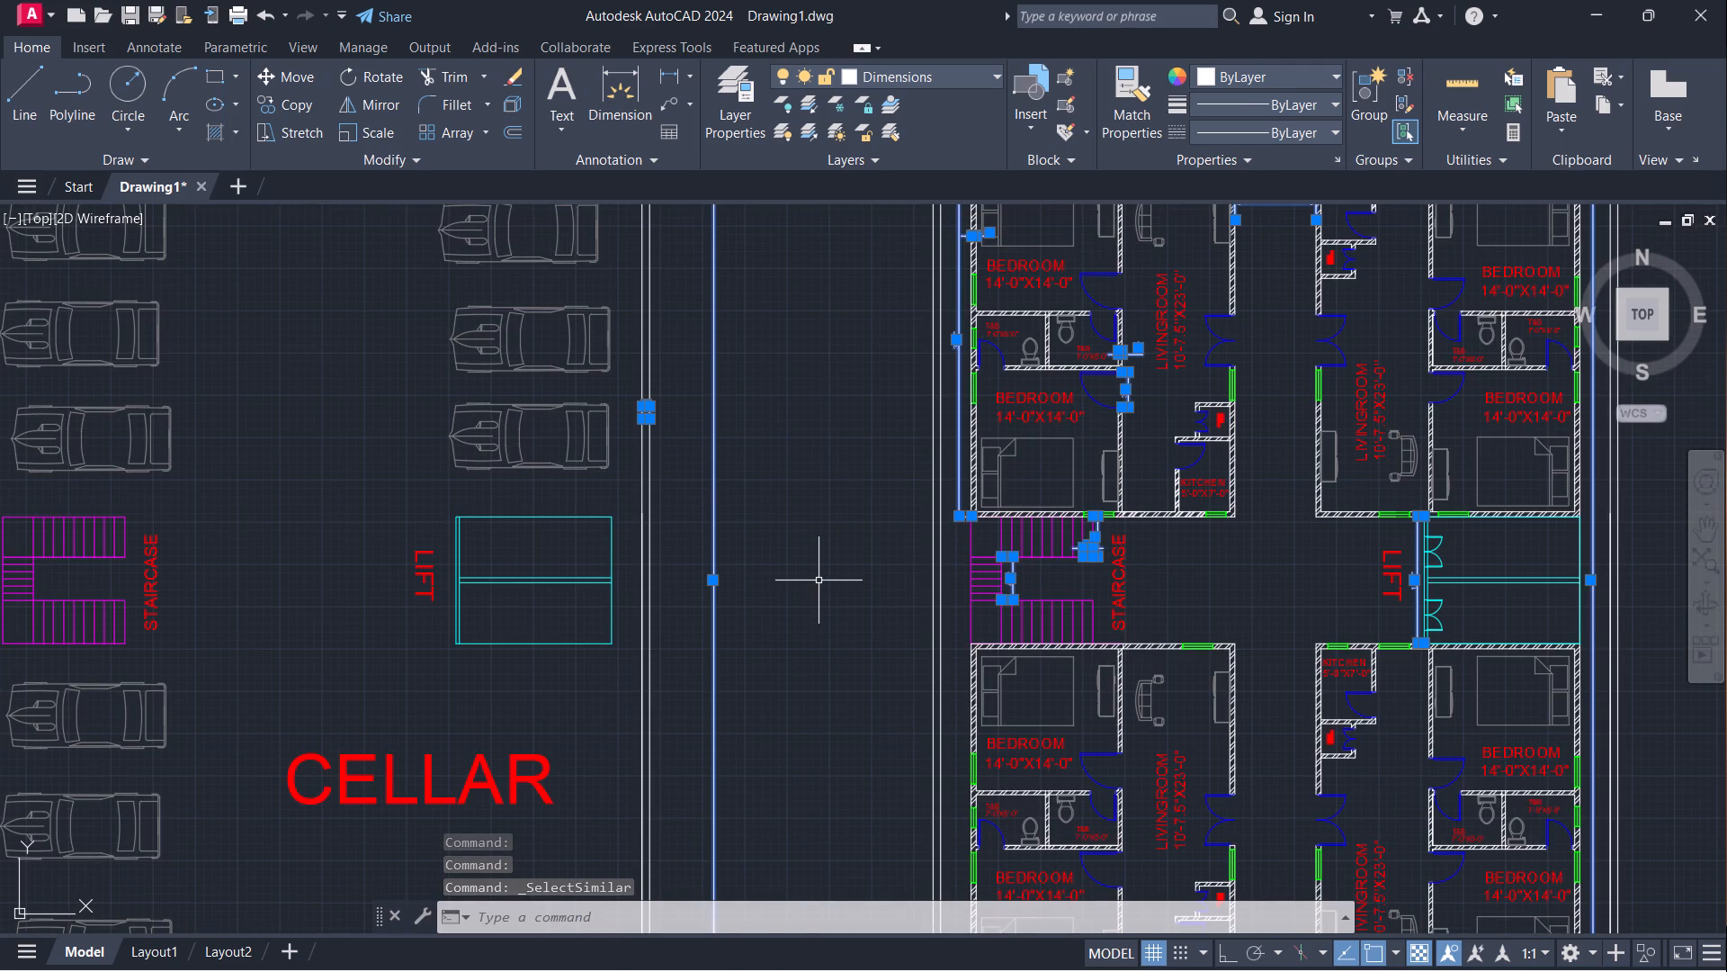
{"action": "key", "text": "ctrl+1"}
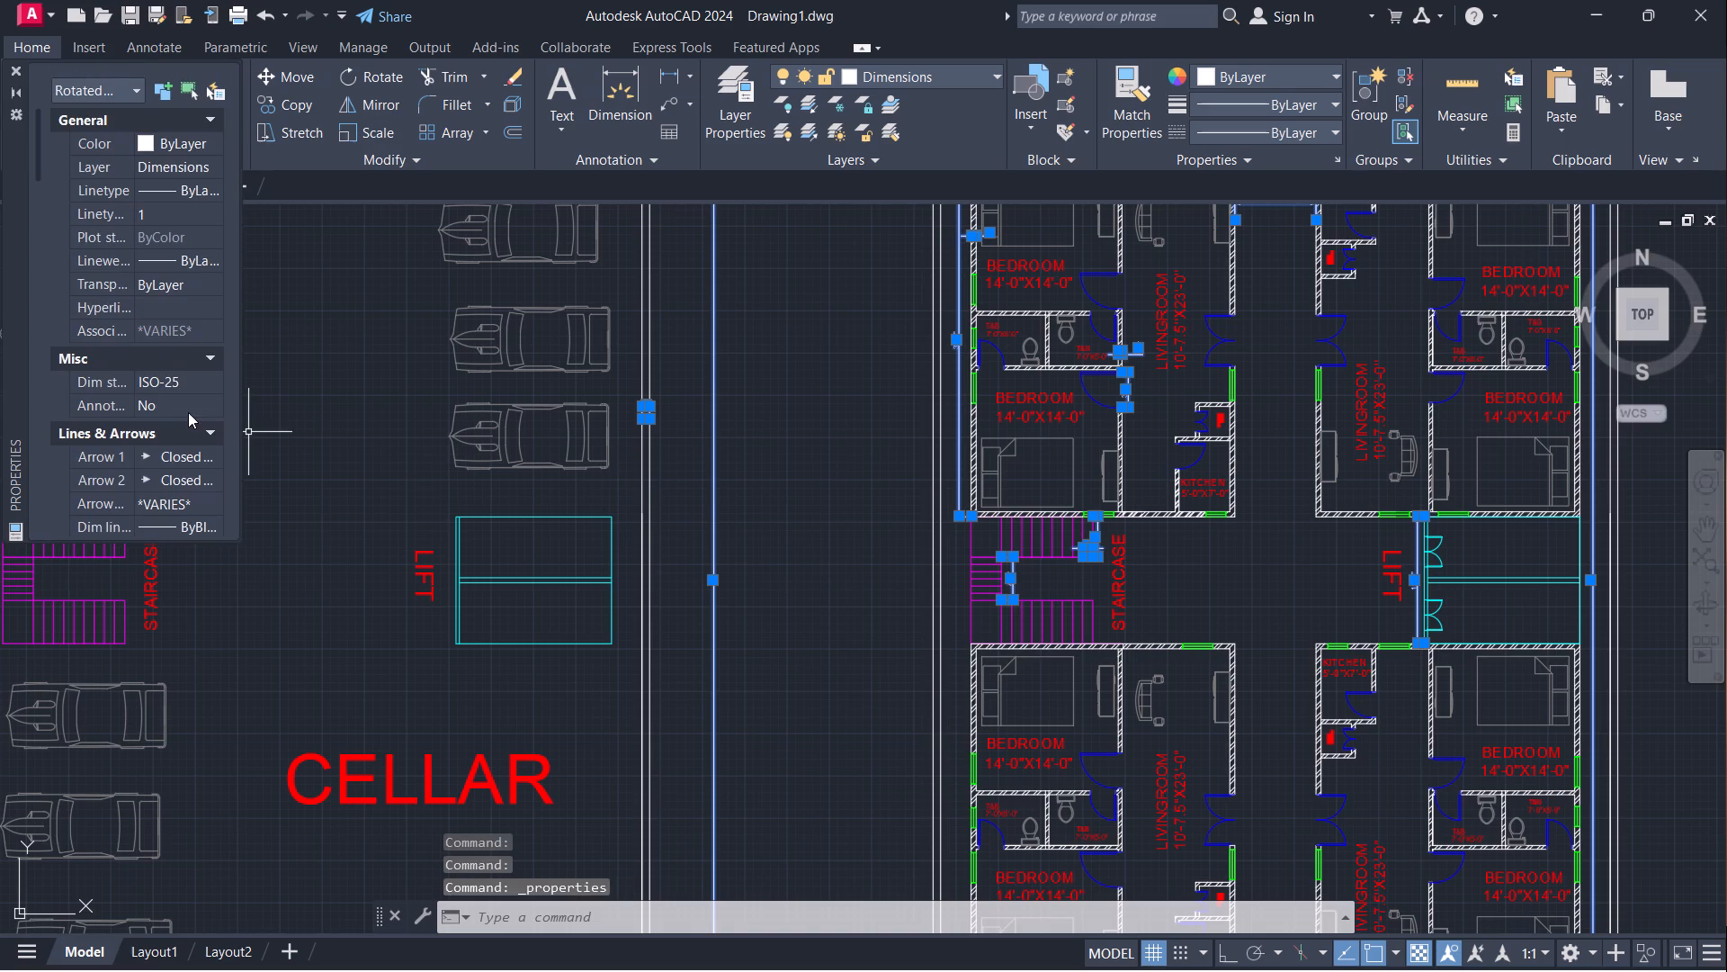
{"action": "scroll", "coordinate": [159, 367], "scroll_direction": "down", "scroll_amount": 5}
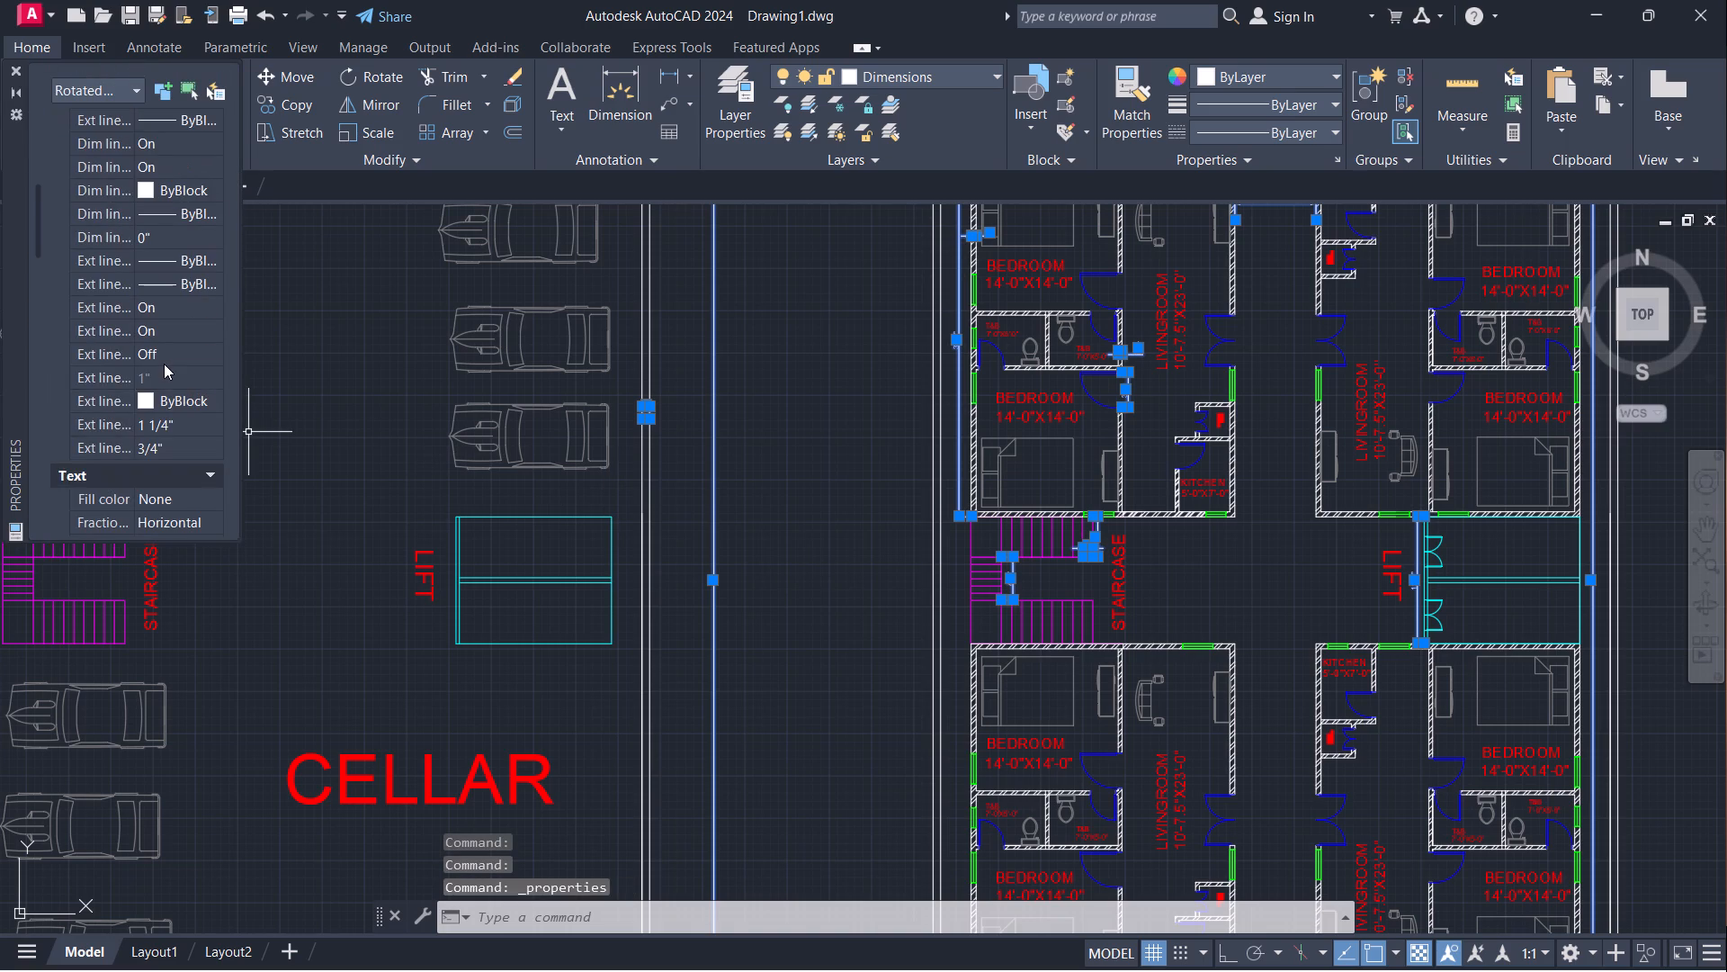
{"action": "scroll", "coordinate": [164, 364], "scroll_direction": "down", "scroll_amount": 3}
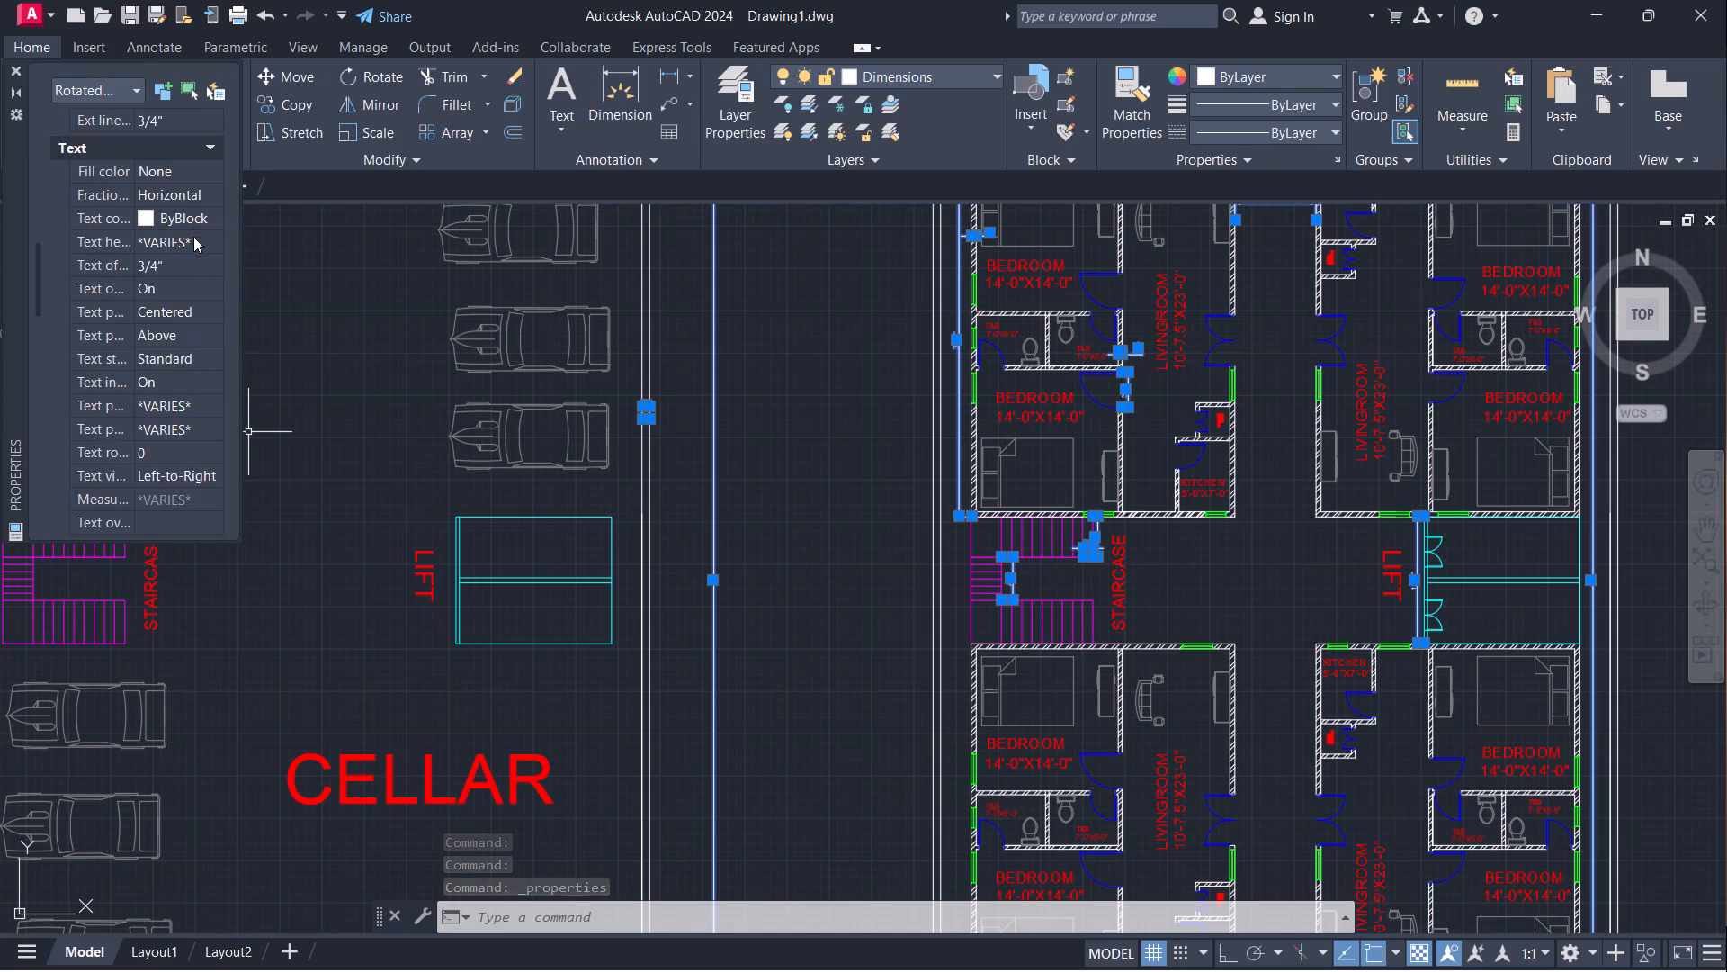
{"action": "left_click", "coordinate": [193, 237]}
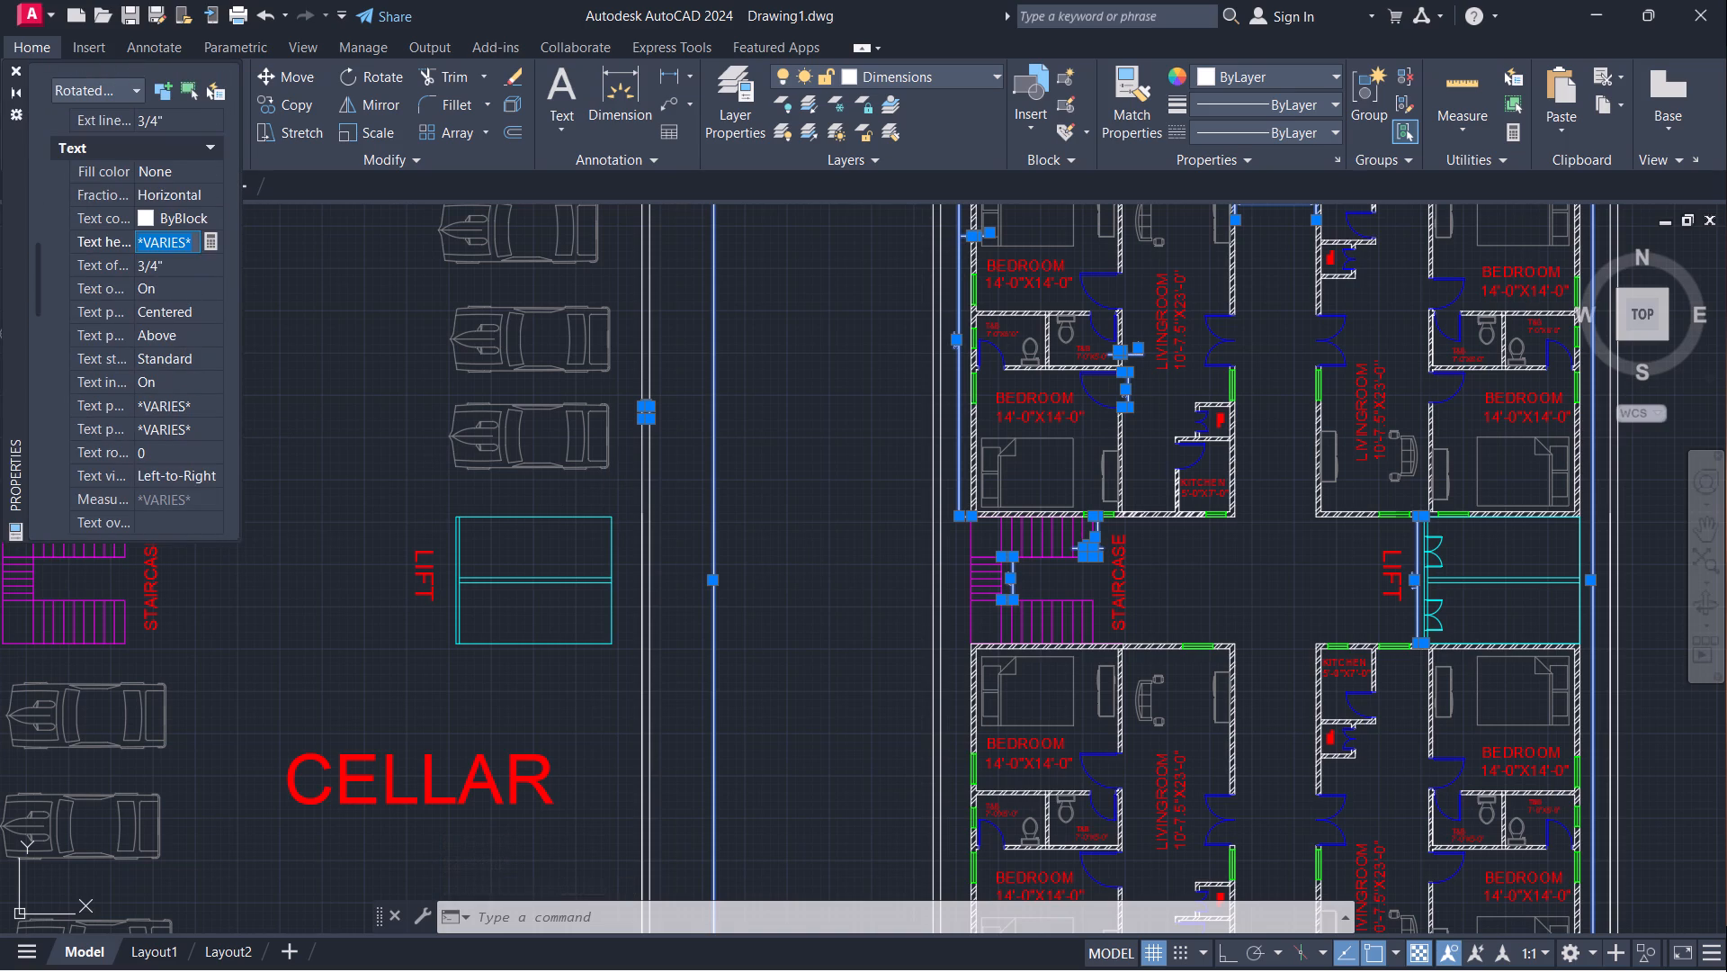
{"action": "key", "text": "BackSpace"}
{"action": "type", "text": "6\""}
{"action": "key", "text": "Return"}
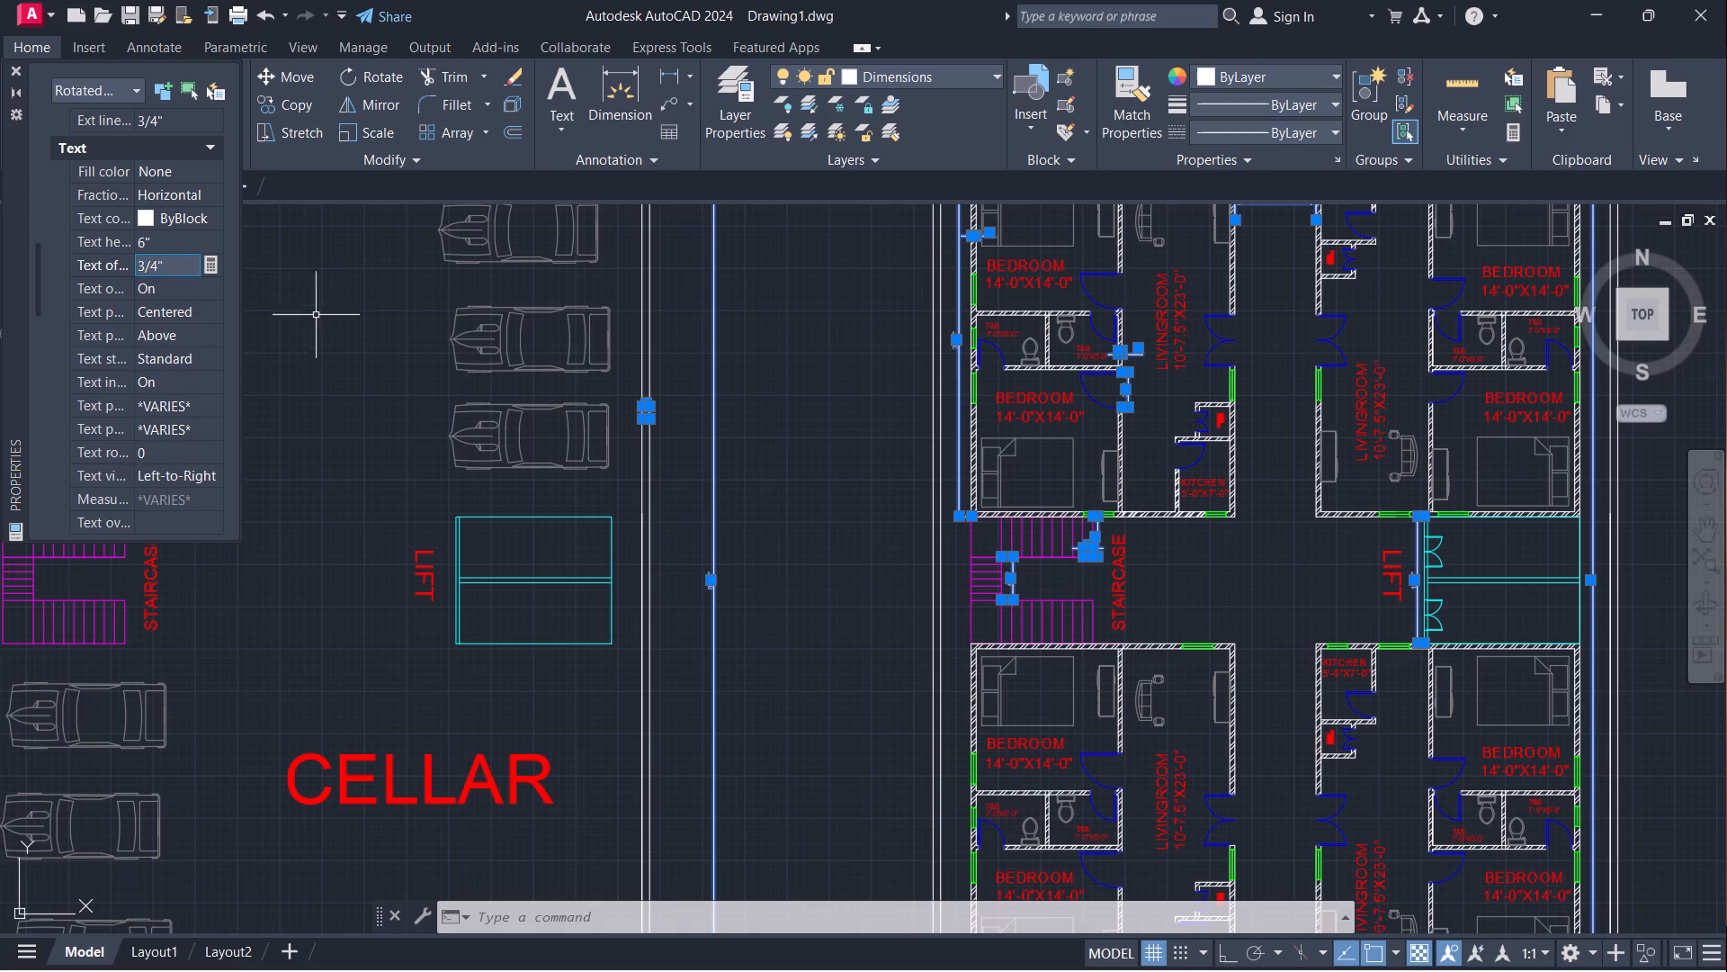
{"action": "key", "text": "Escape"}
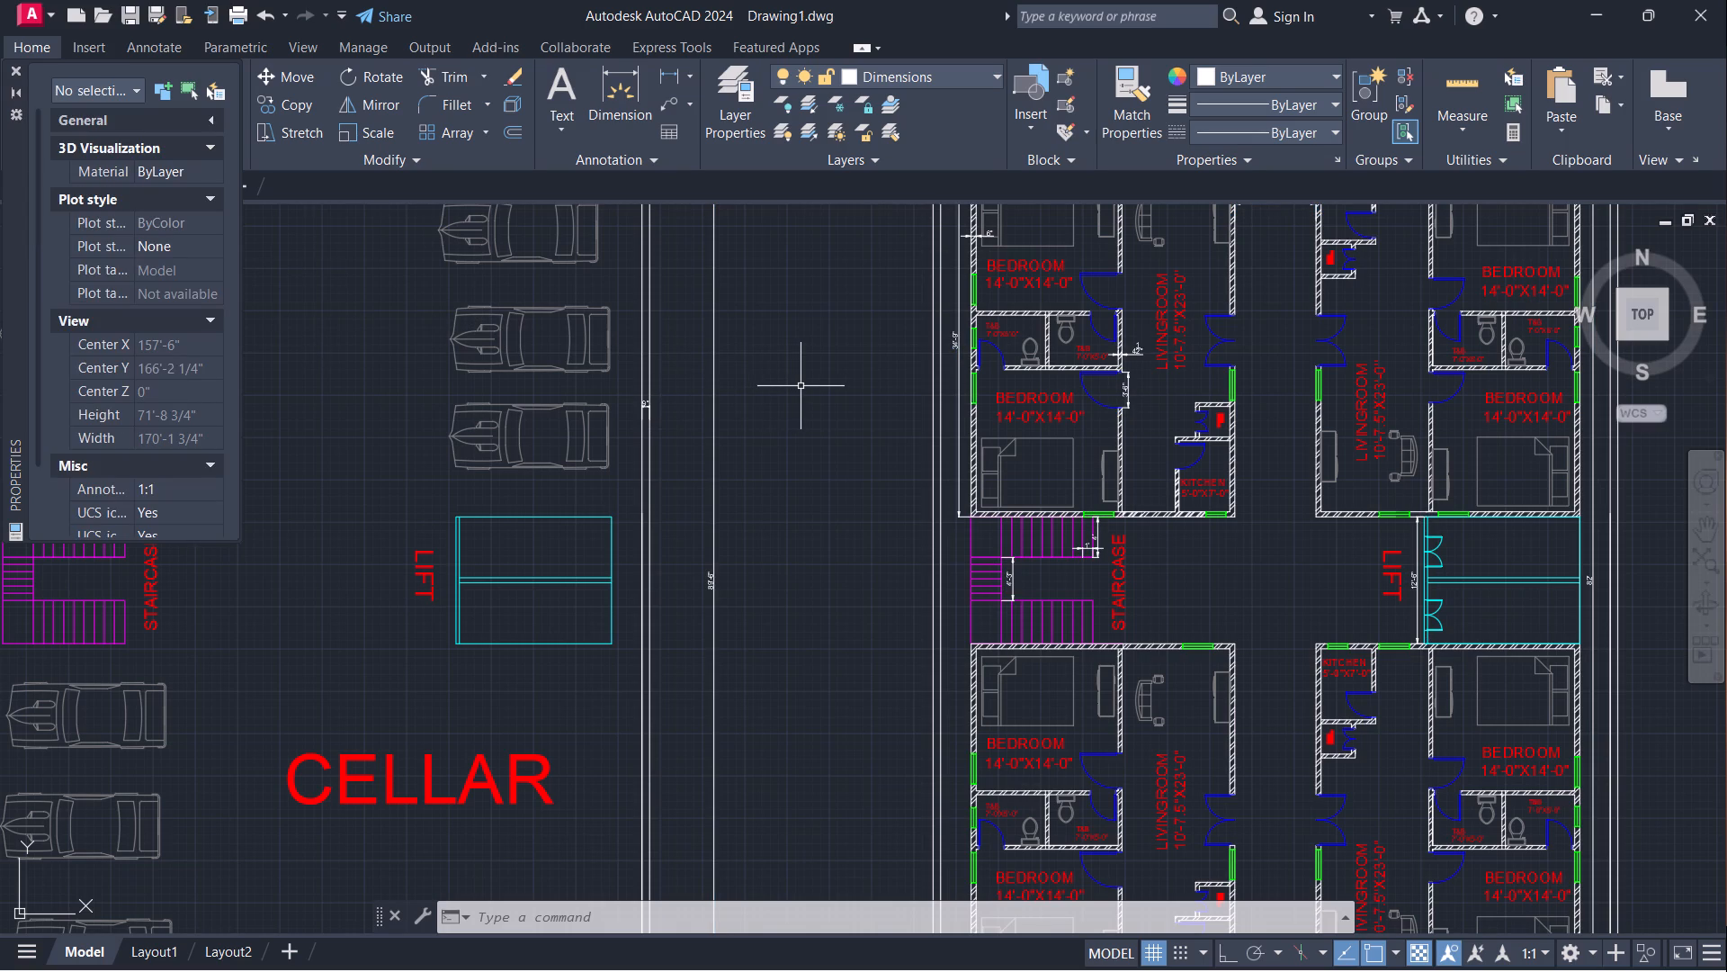
{"action": "left_click", "coordinate": [801, 386]}
{"action": "key", "text": "Escape"}
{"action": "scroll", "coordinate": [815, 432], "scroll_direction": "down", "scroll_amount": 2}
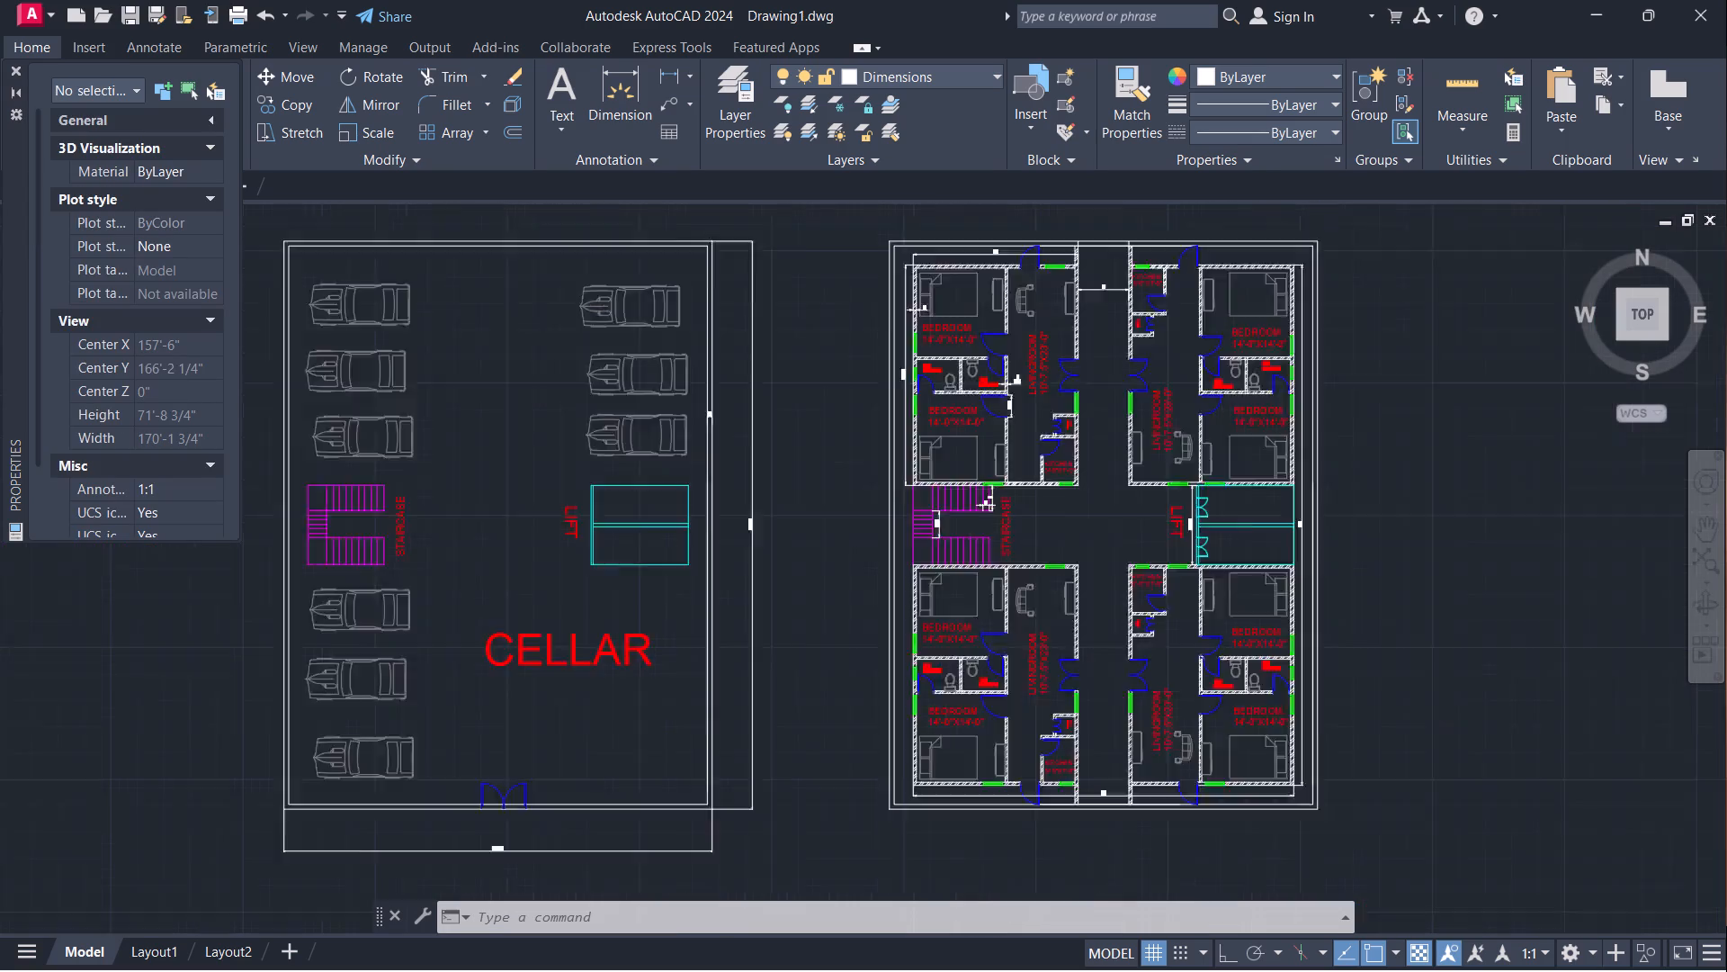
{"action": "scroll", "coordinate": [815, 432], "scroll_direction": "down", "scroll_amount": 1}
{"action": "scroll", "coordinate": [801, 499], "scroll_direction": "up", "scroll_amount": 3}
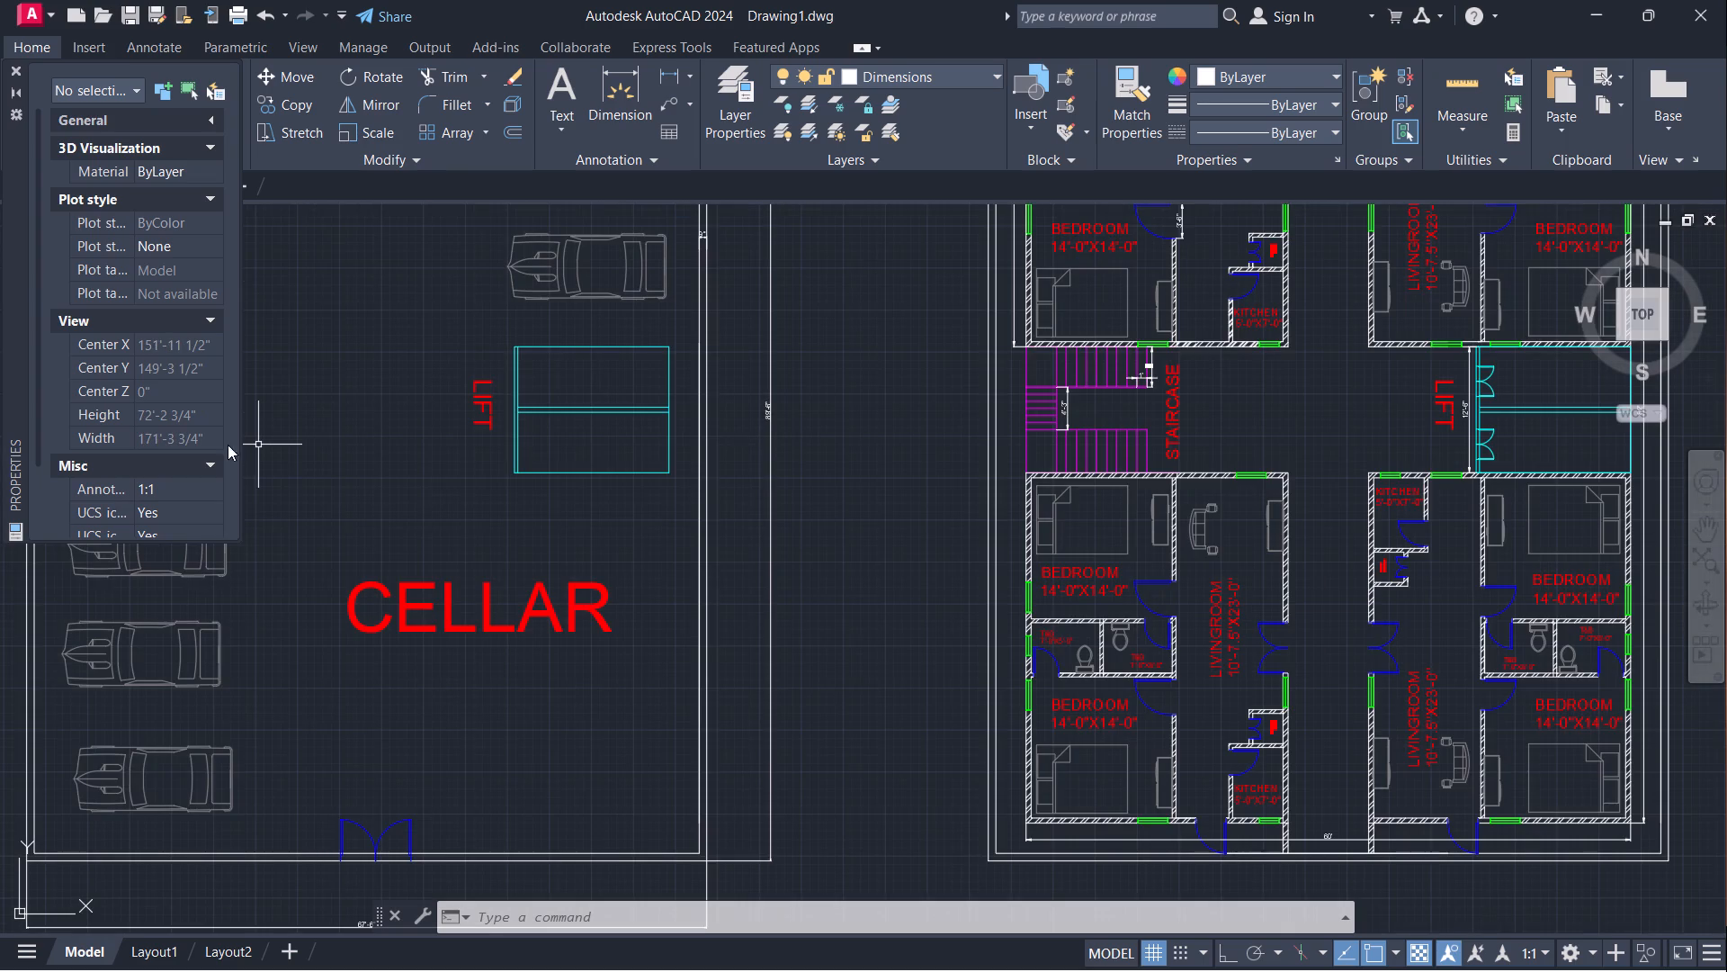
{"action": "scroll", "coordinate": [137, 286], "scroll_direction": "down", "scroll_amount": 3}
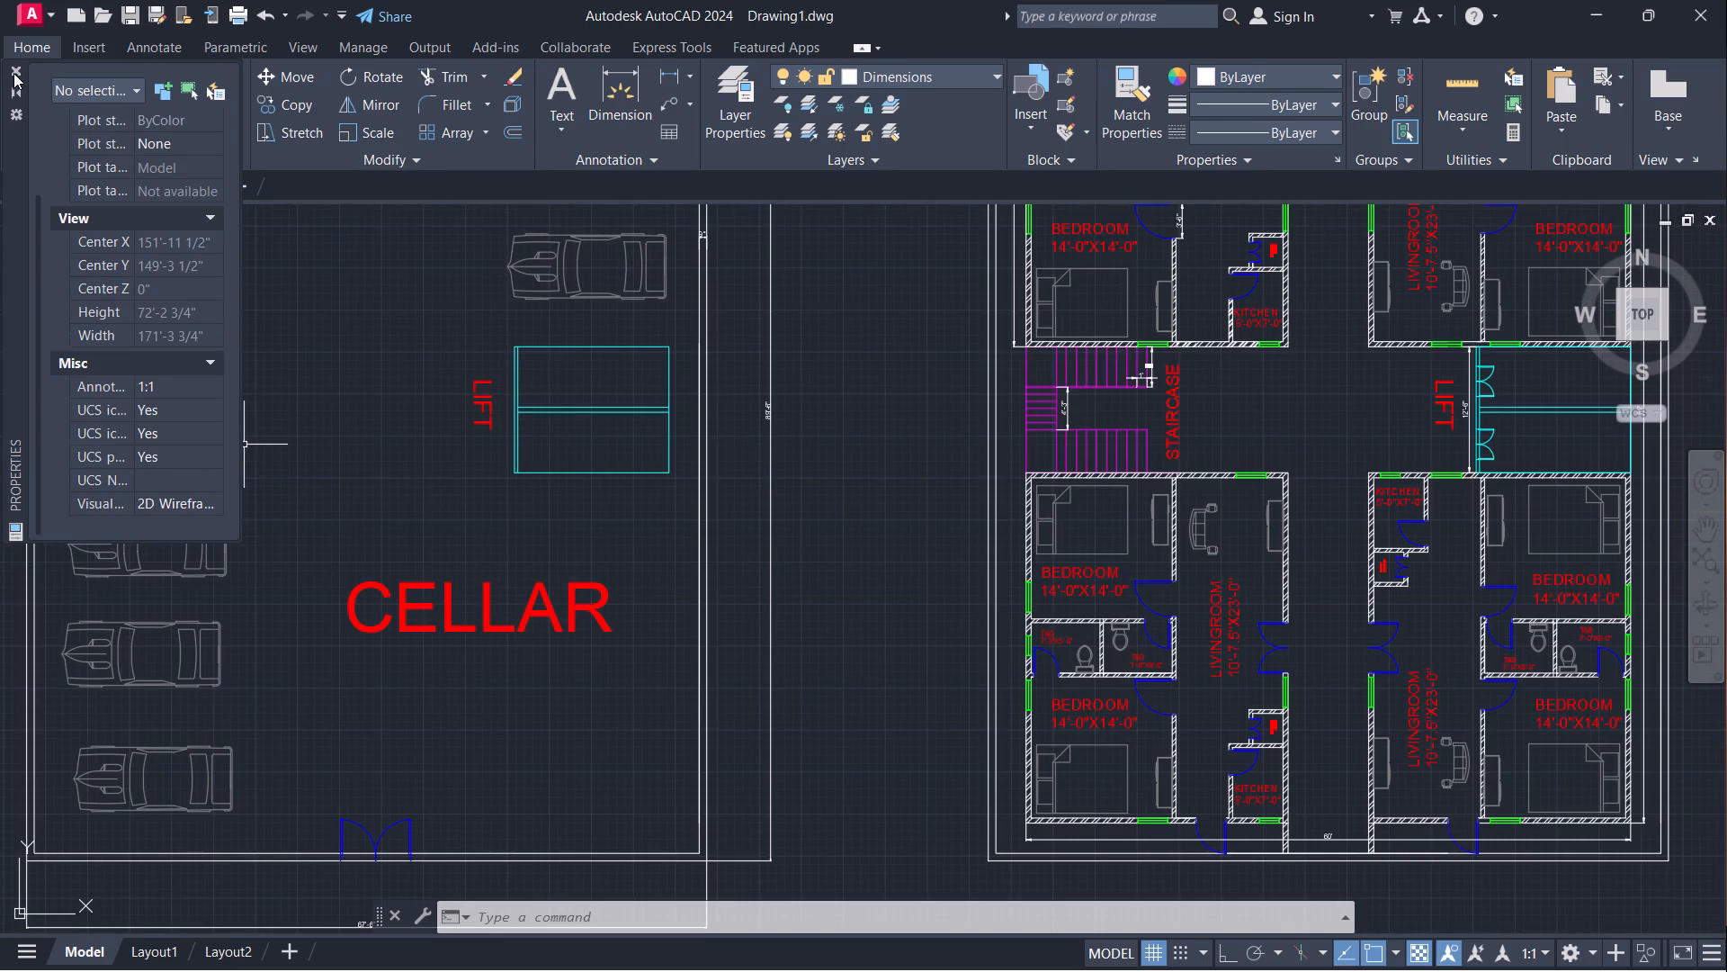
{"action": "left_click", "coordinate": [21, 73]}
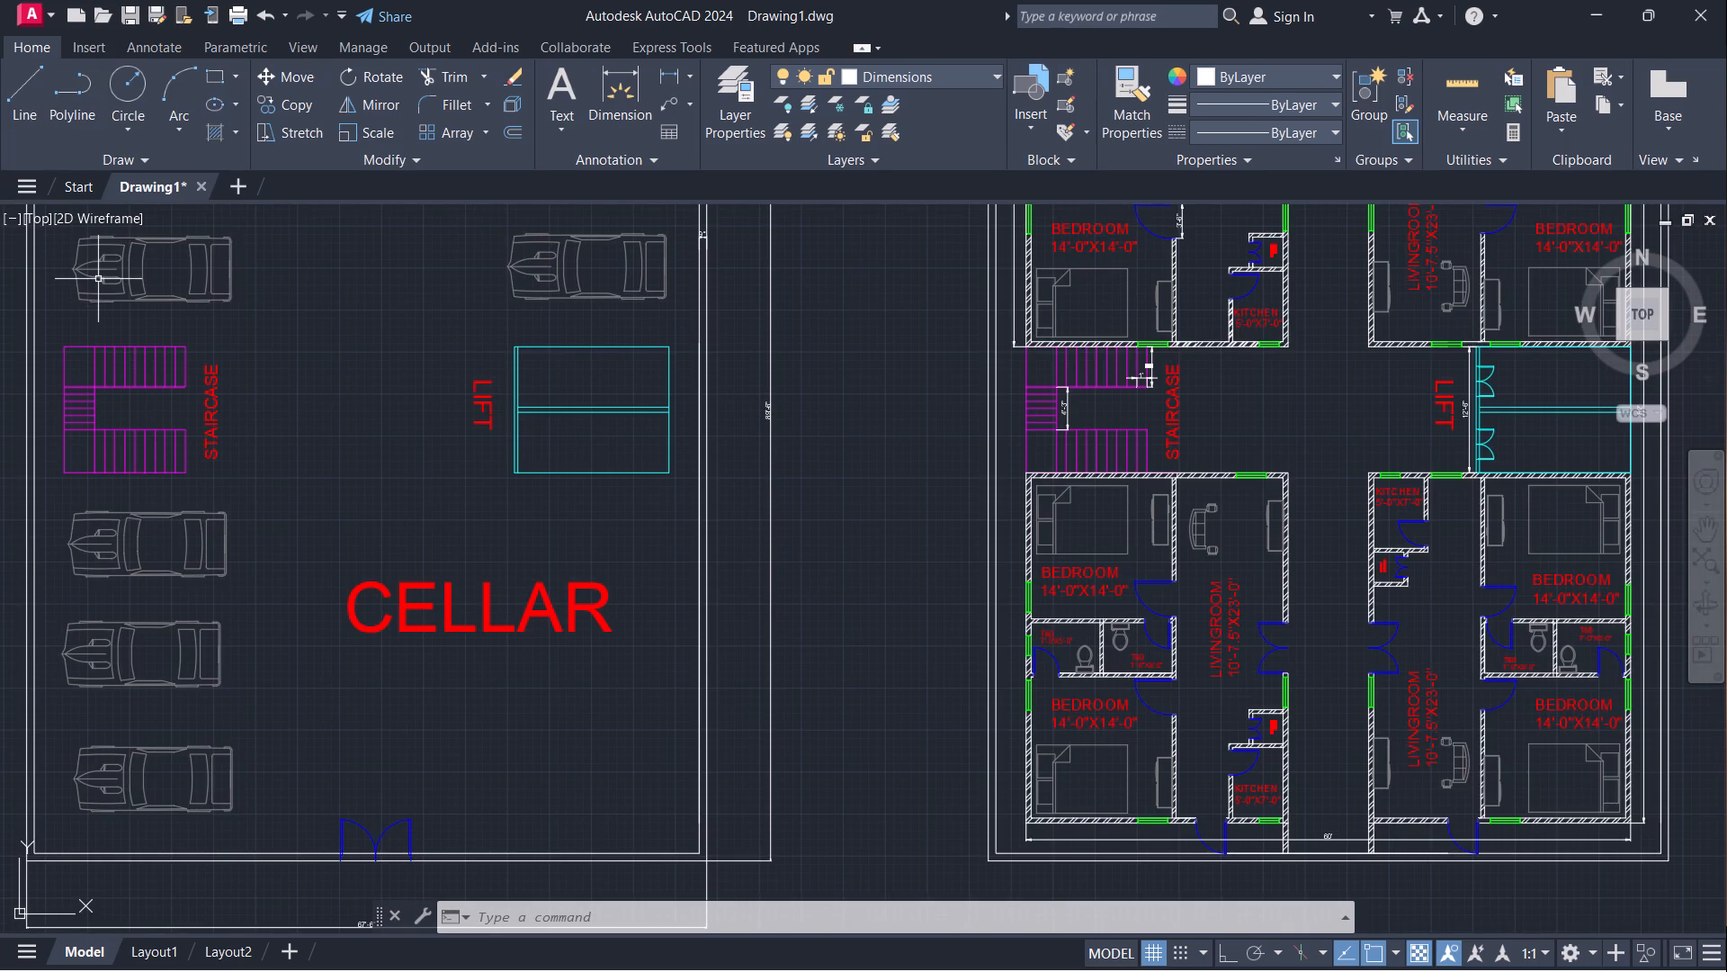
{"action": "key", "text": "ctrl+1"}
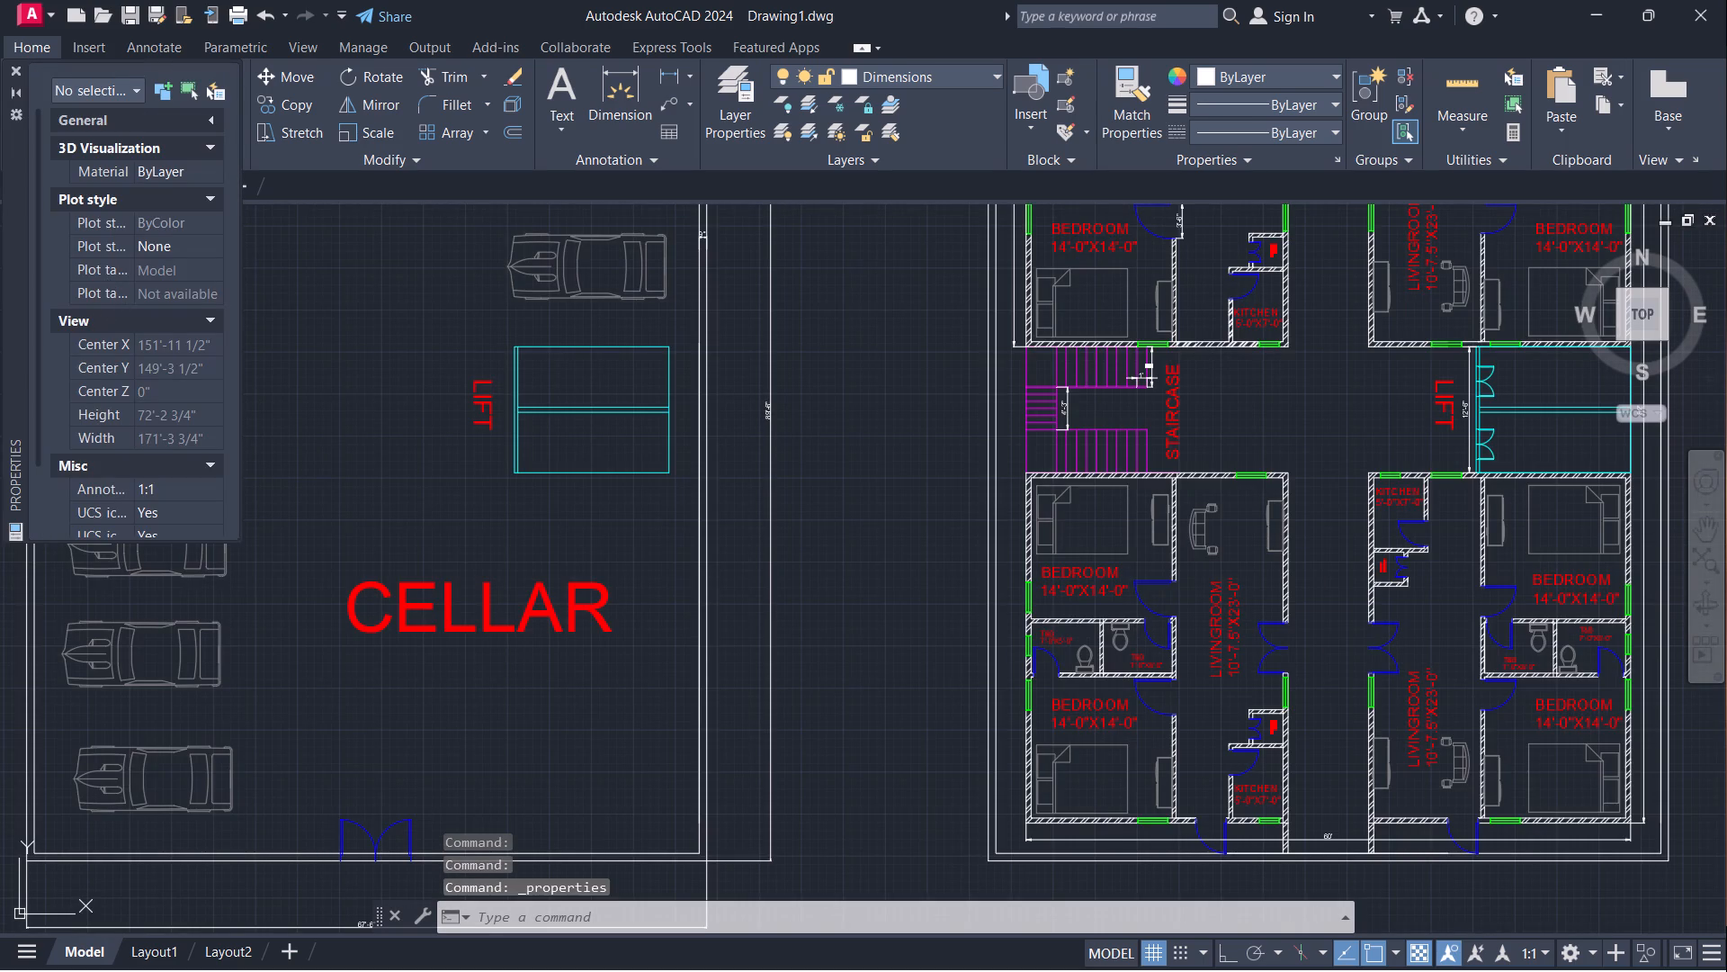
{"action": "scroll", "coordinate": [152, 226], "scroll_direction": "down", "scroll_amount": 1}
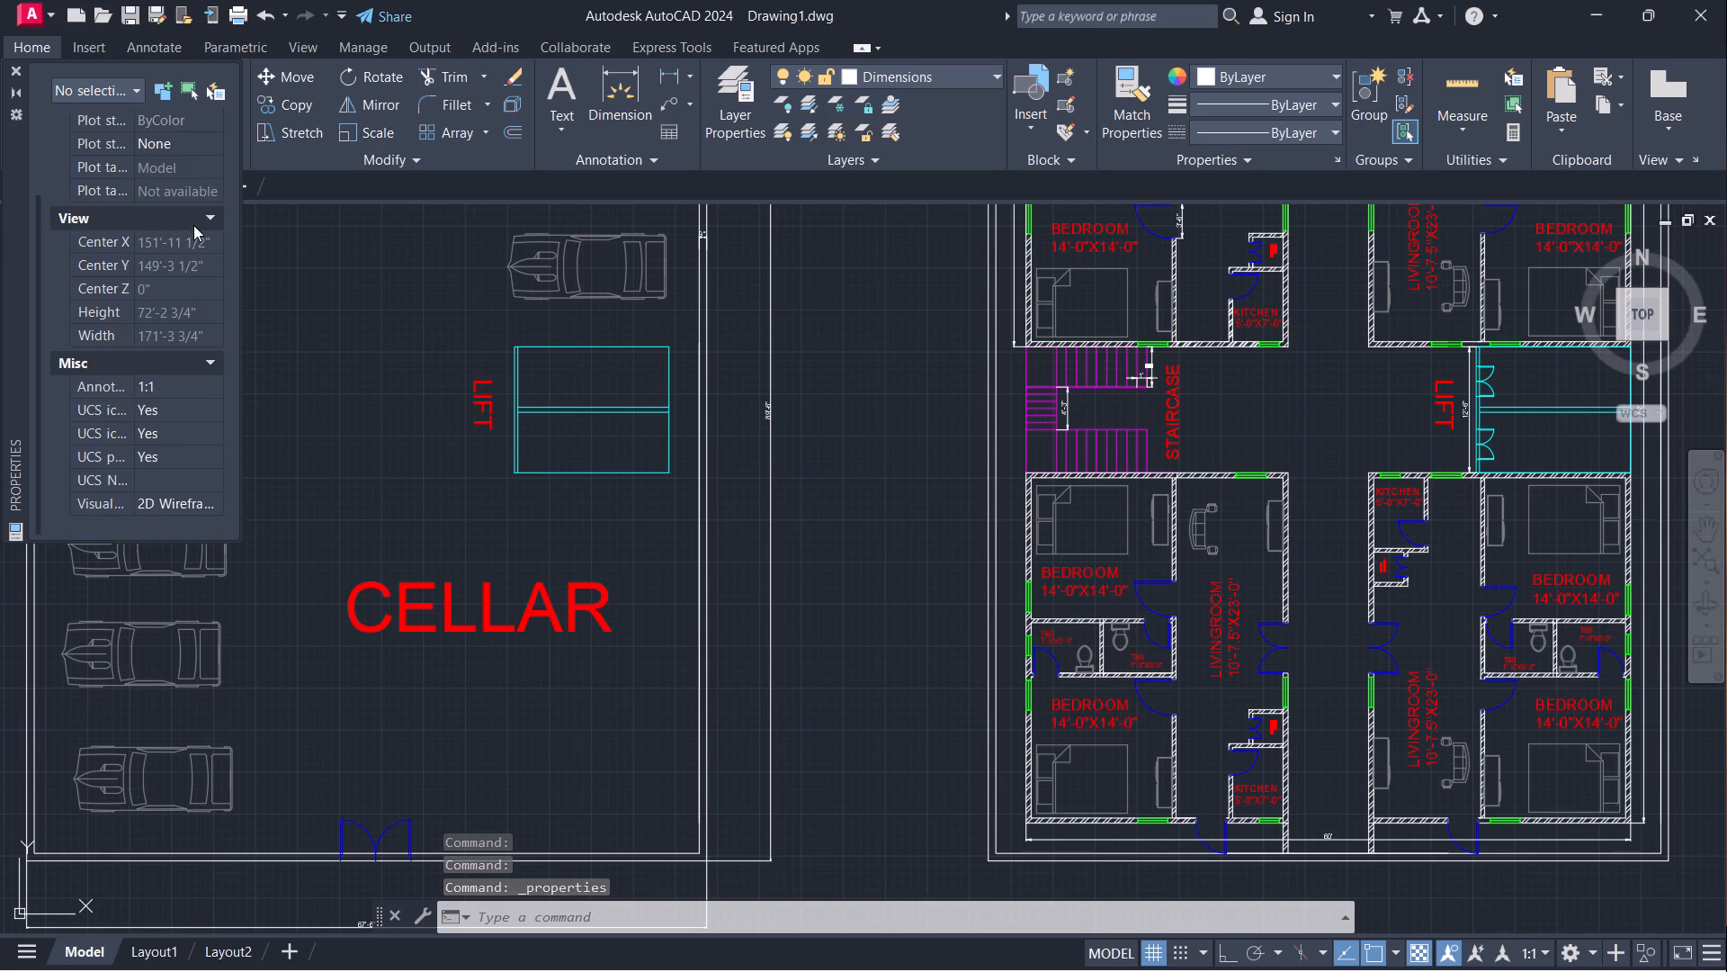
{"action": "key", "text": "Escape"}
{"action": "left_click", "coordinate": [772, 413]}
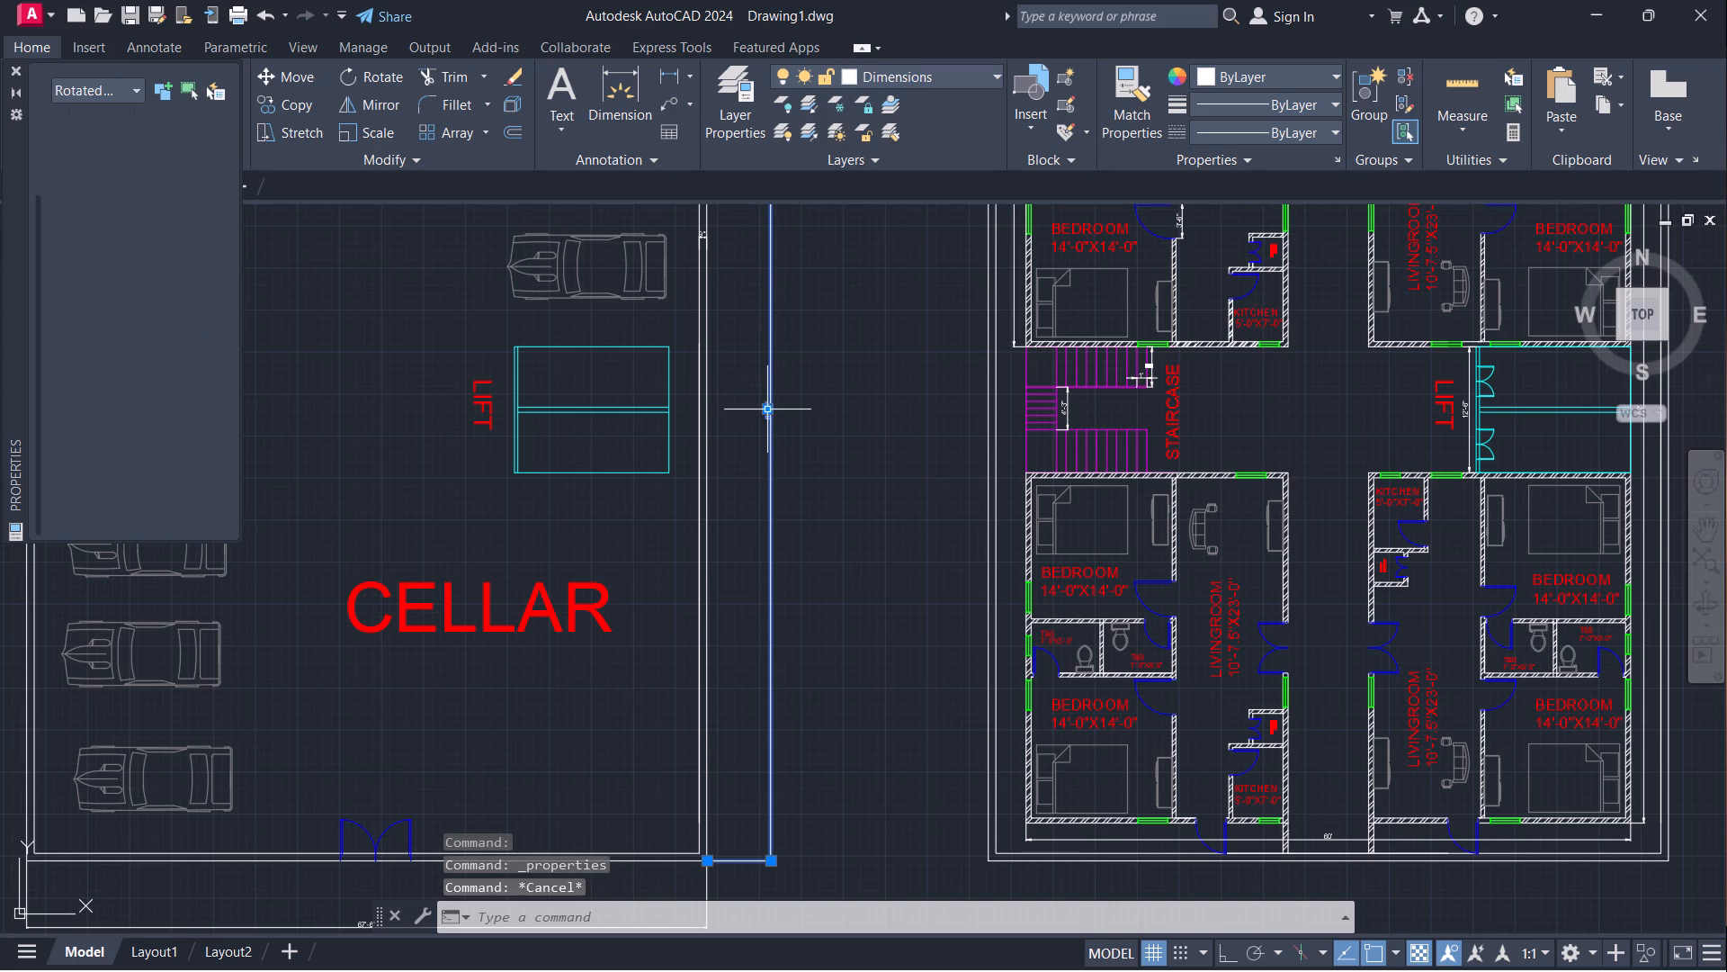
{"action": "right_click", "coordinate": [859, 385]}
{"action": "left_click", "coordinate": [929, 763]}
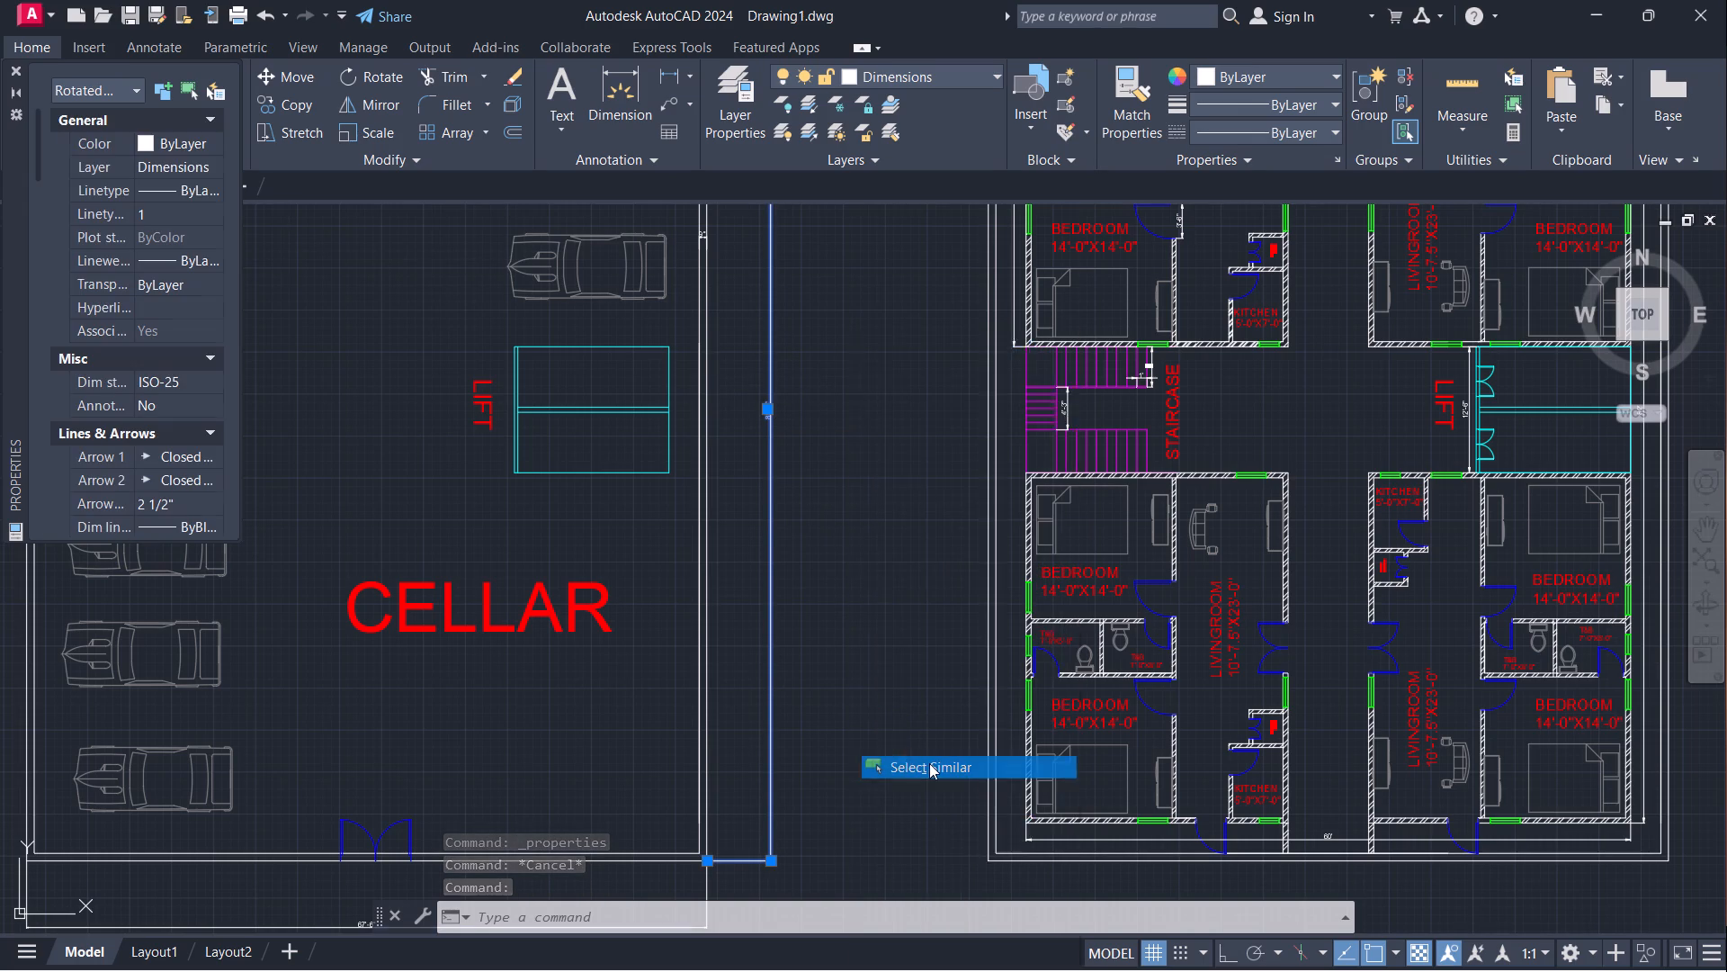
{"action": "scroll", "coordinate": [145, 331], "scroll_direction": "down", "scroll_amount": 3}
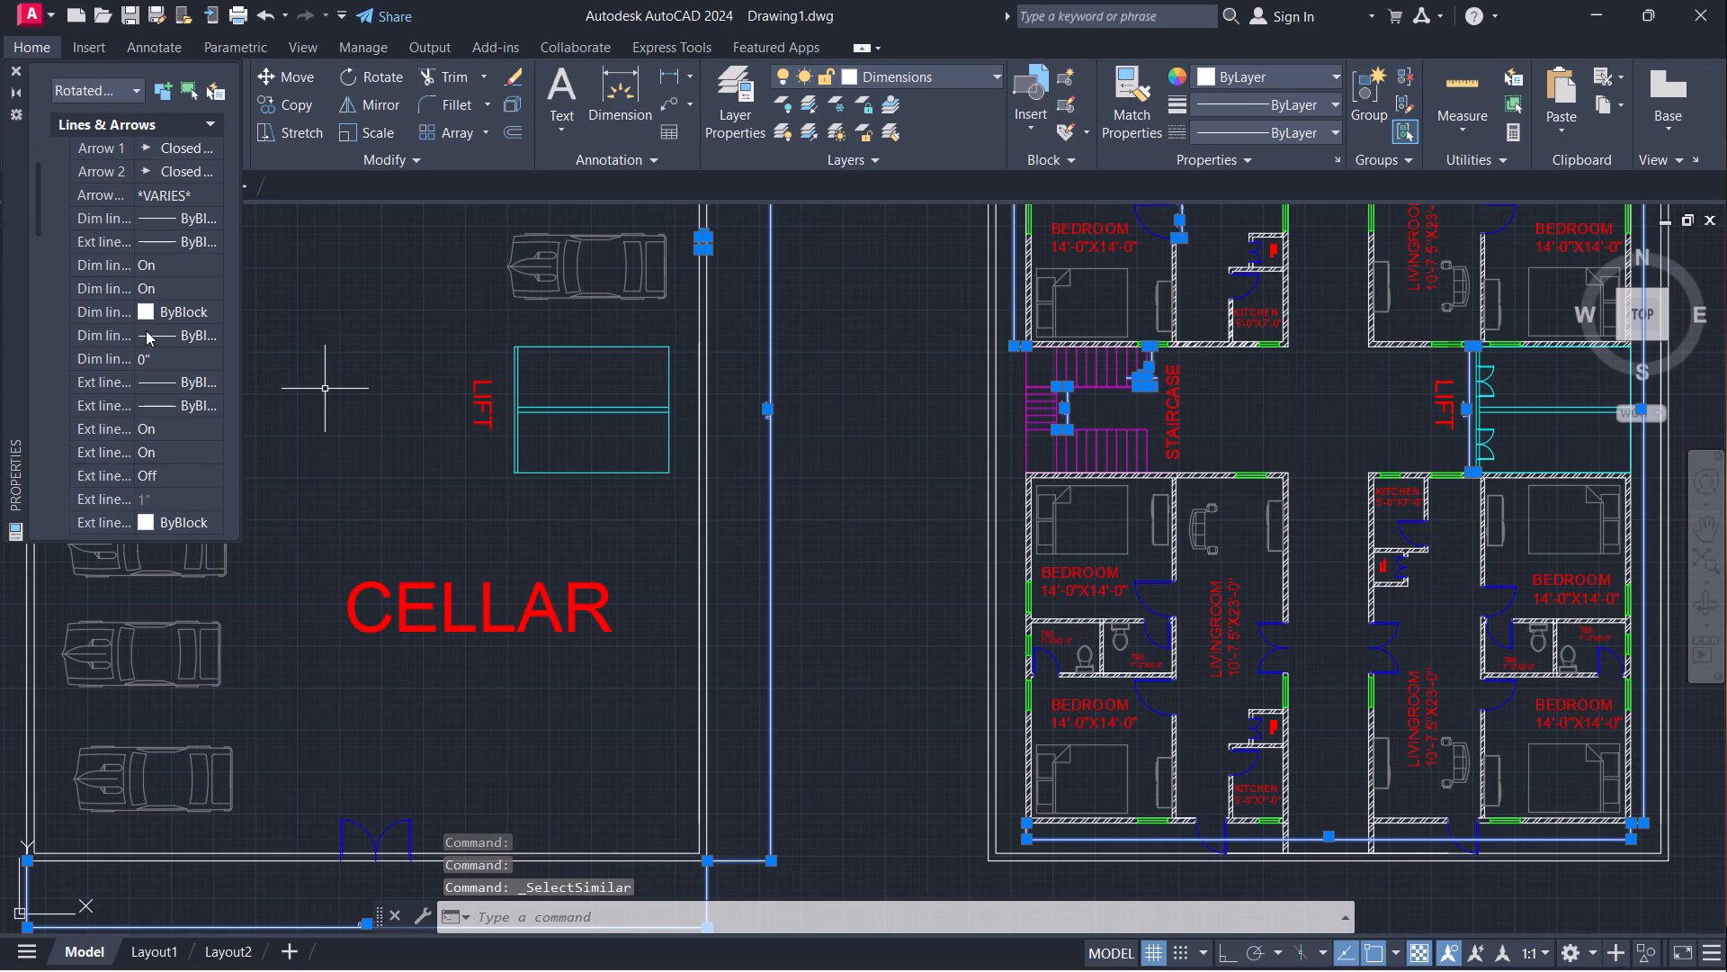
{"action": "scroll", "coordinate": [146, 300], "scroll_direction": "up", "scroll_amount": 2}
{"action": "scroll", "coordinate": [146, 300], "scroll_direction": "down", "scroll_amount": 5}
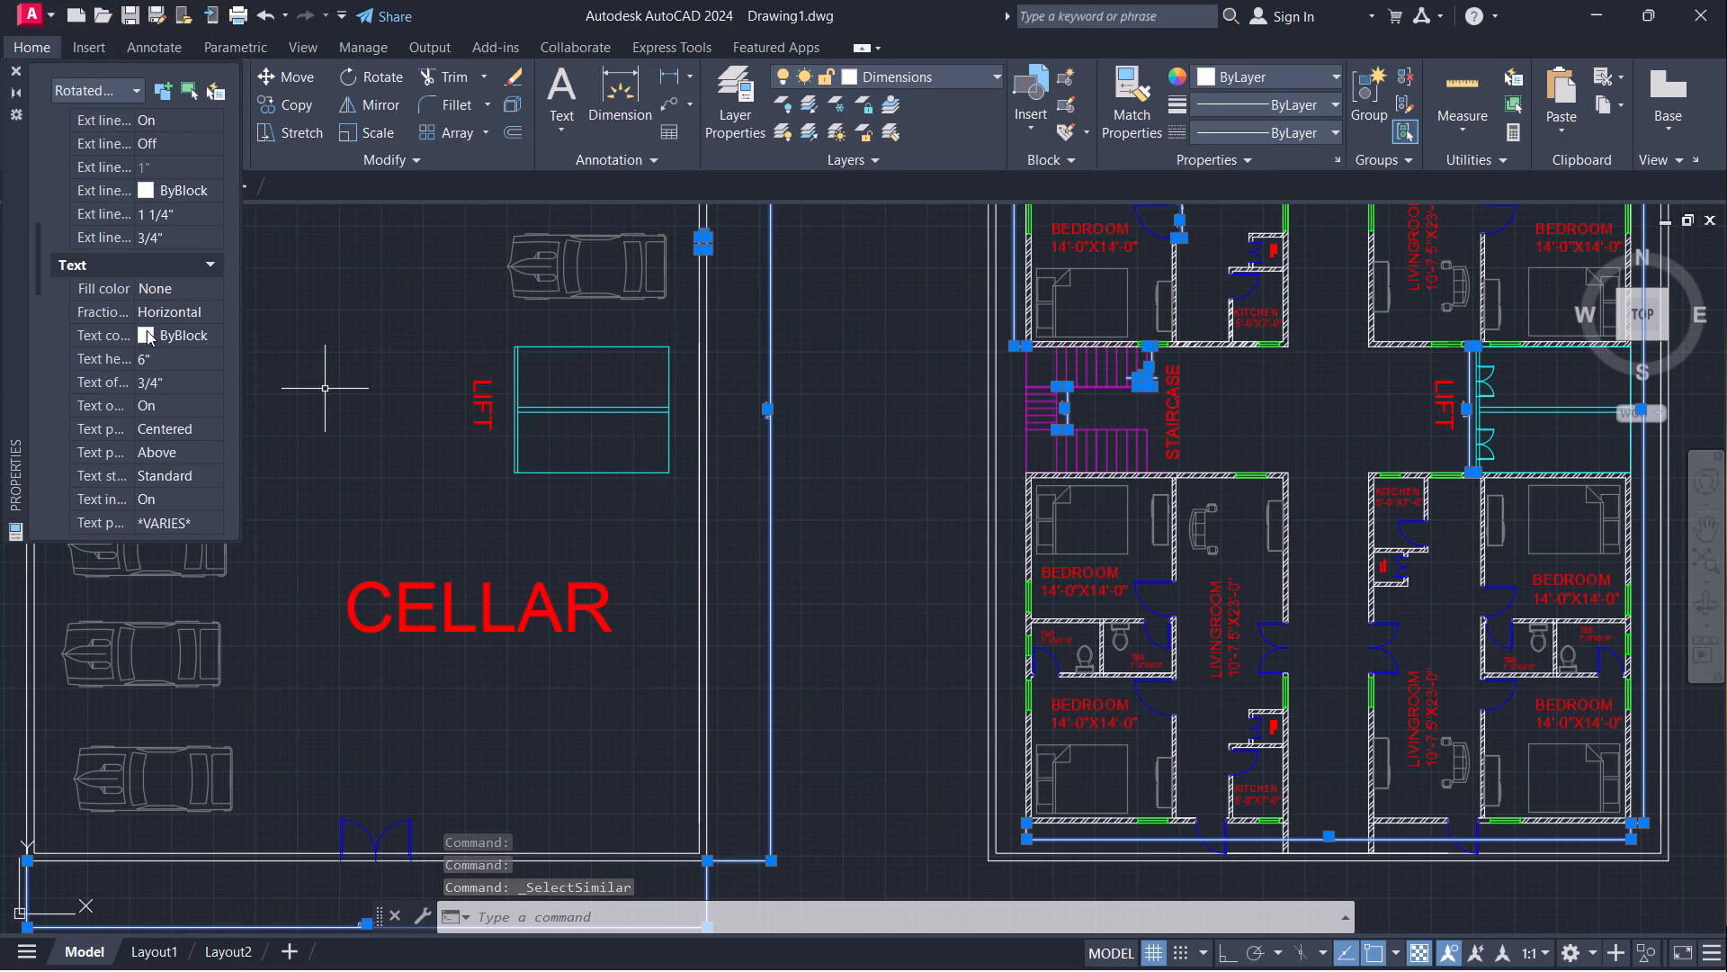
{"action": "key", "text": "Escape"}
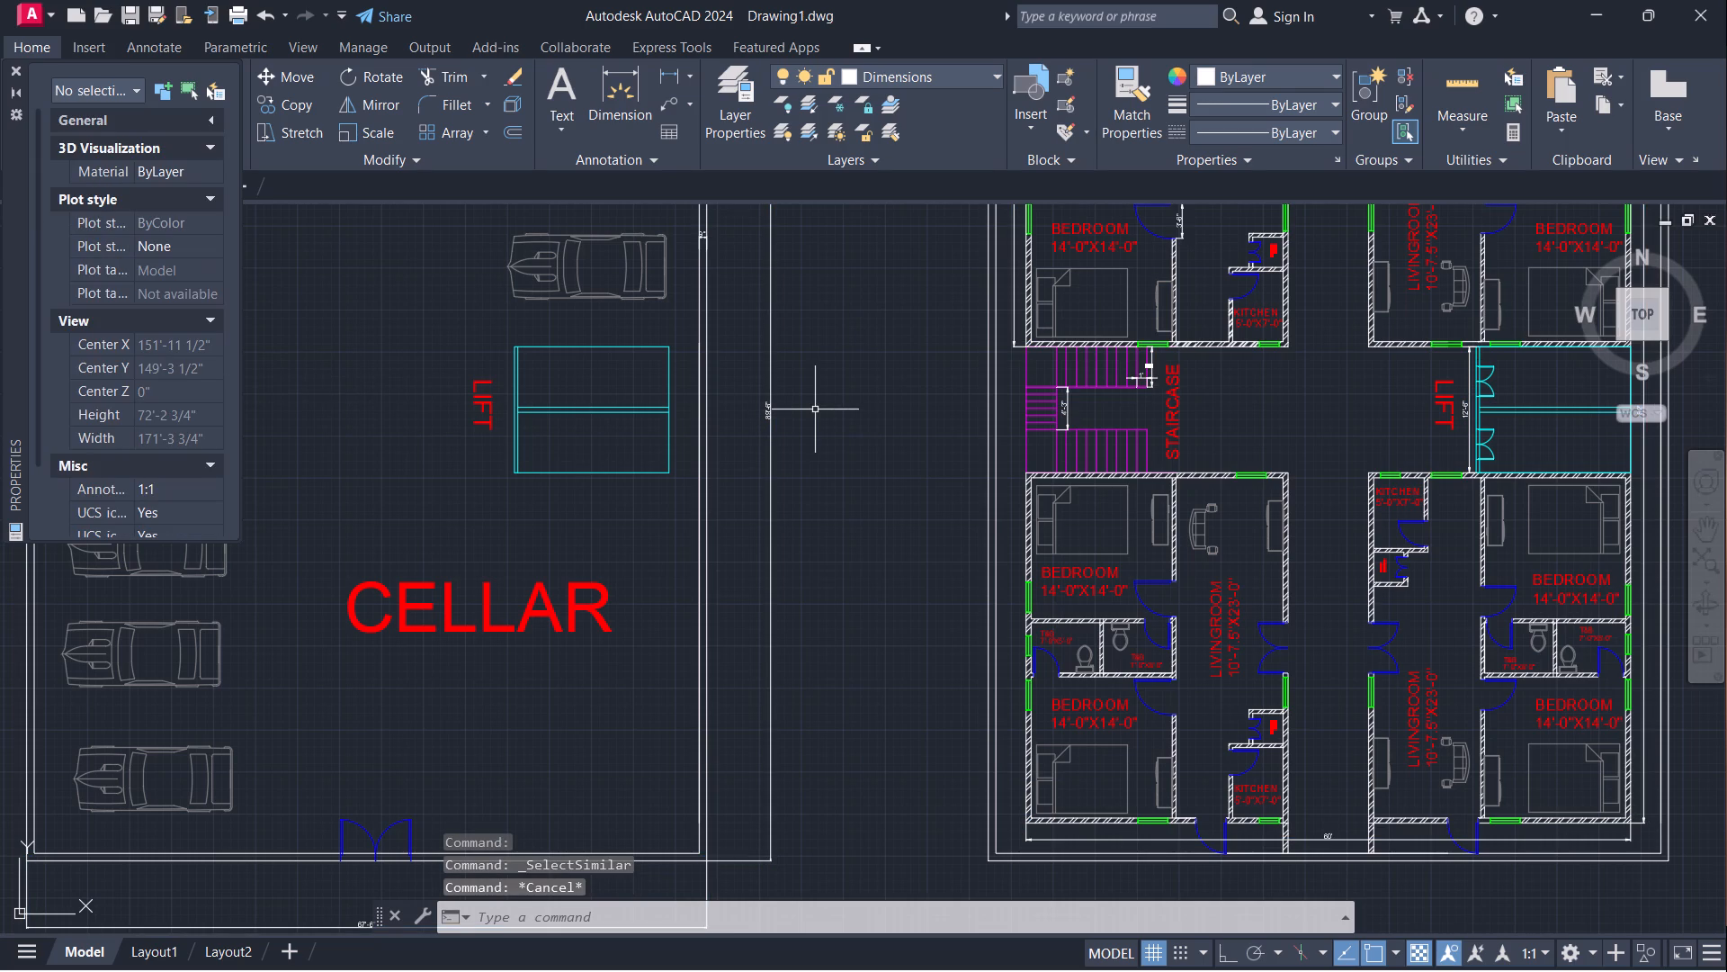
Set the text height of the parking plan's overall vertical and bottom horizontal dimensions to 1'.
{"action": "scroll", "coordinate": [819, 407], "scroll_direction": "down", "scroll_amount": 1}
{"action": "left_click", "coordinate": [787, 410]}
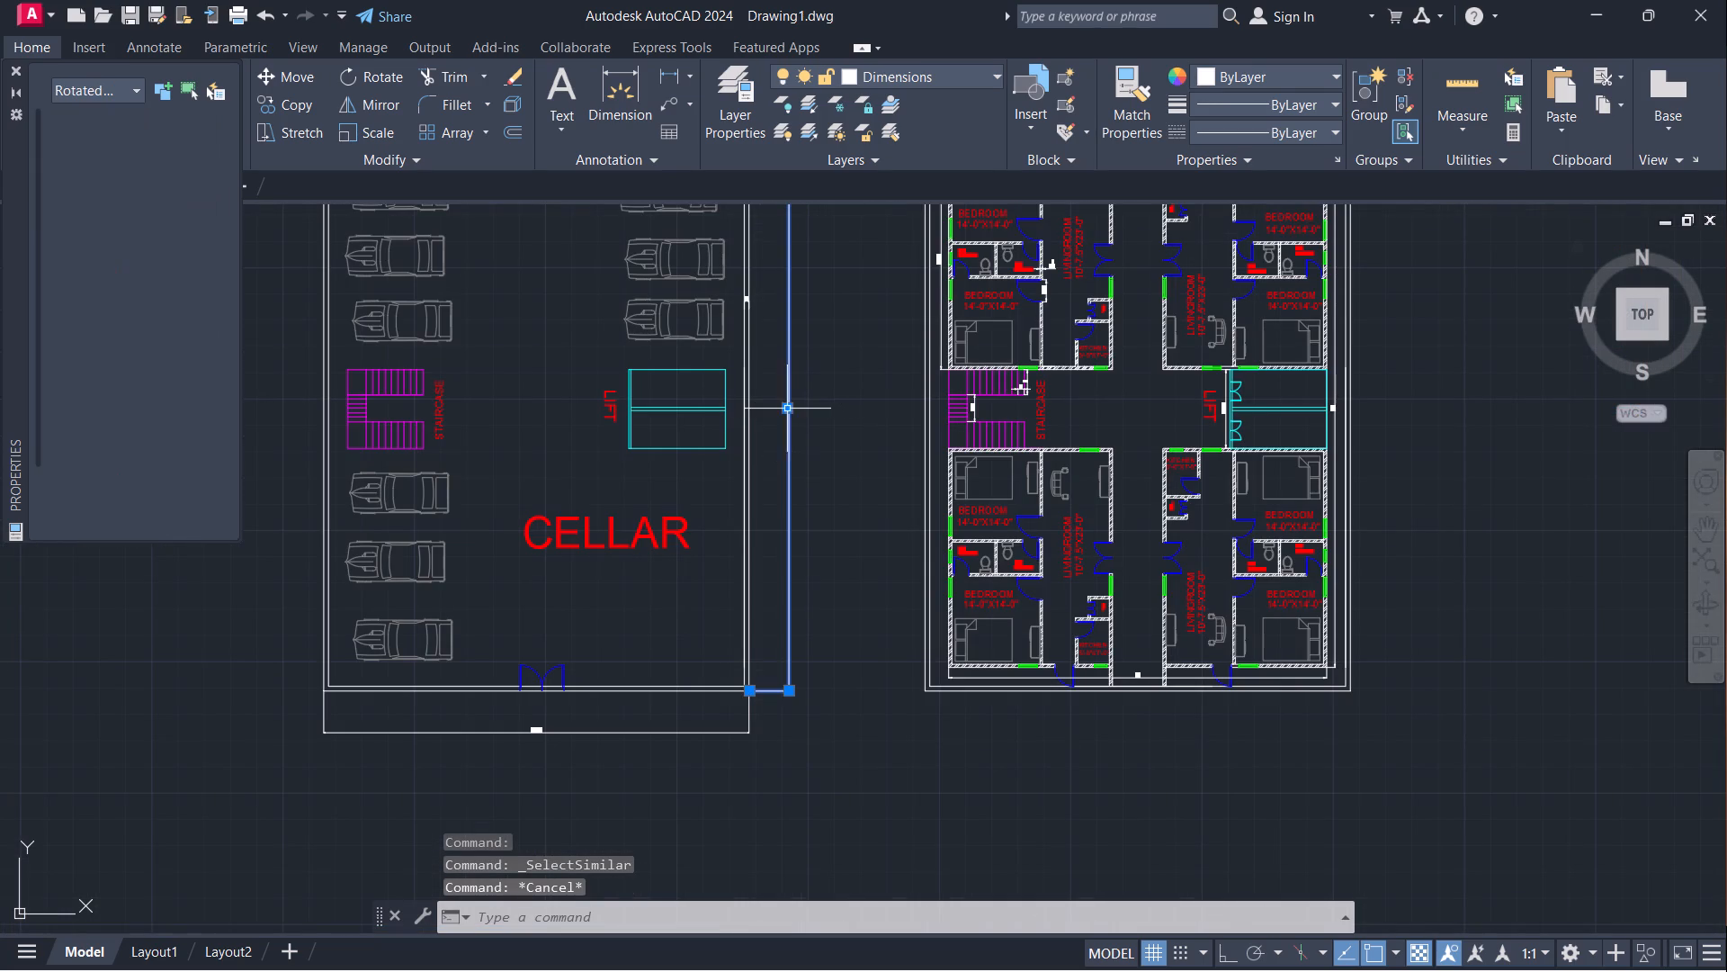
{"action": "left_click", "coordinate": [696, 734]}
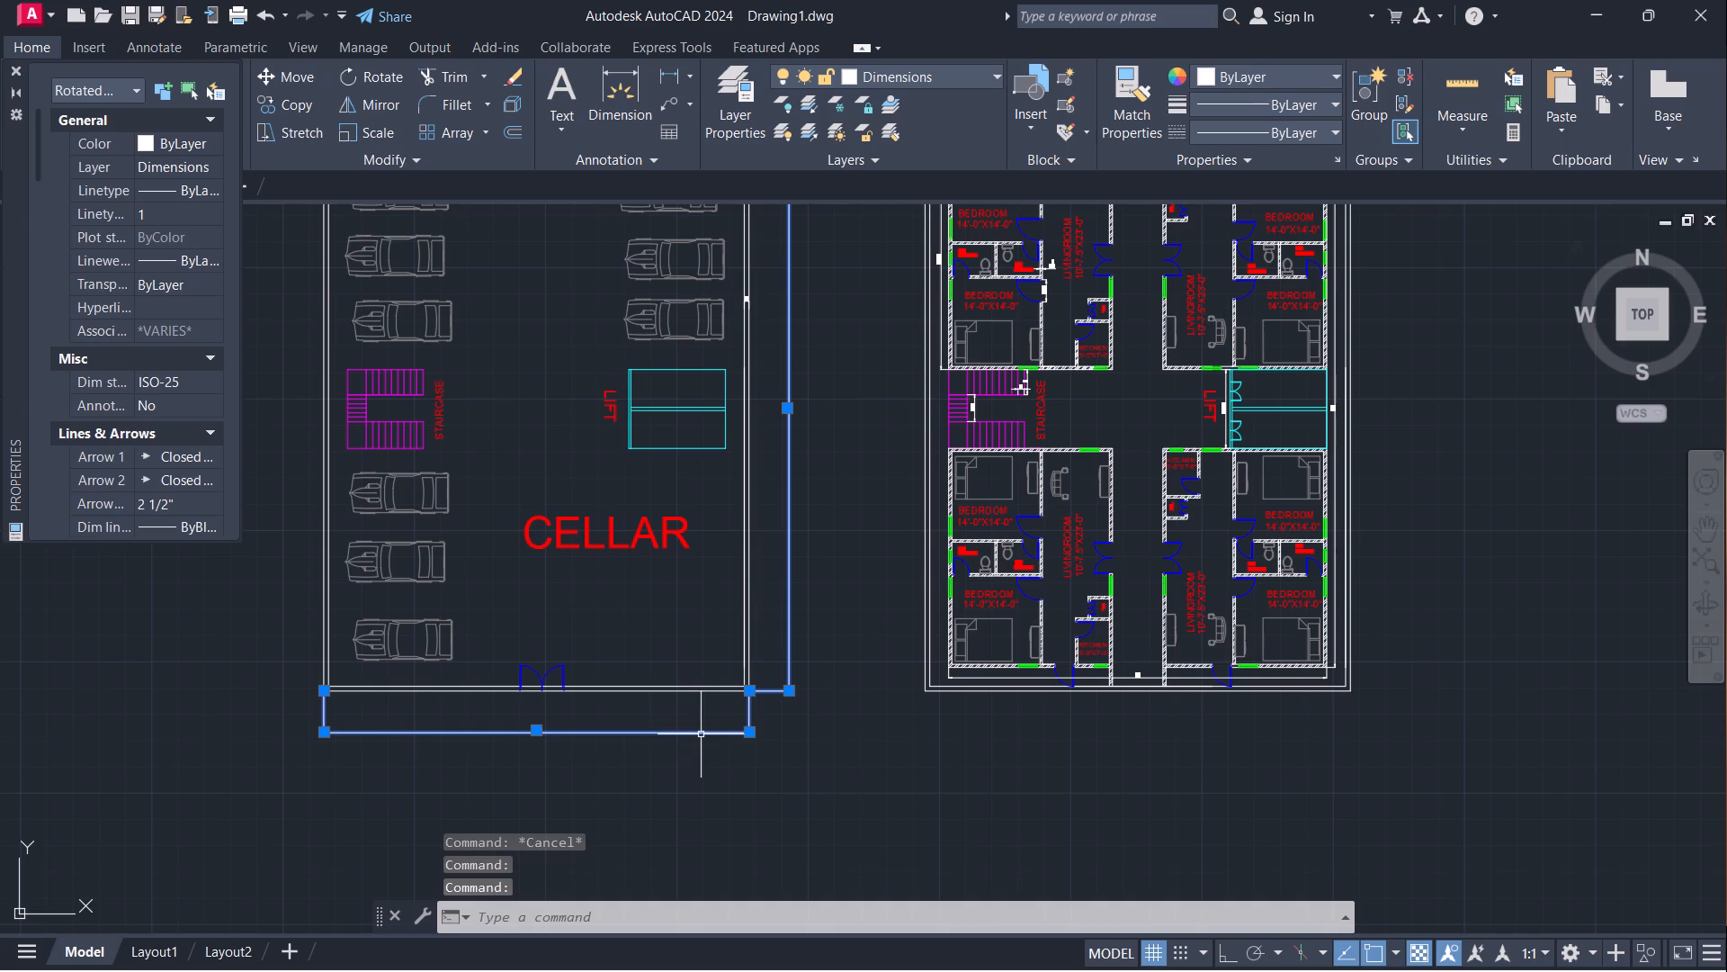
{"action": "scroll", "coordinate": [178, 439], "scroll_direction": "down", "scroll_amount": 3}
{"action": "scroll", "coordinate": [169, 280], "scroll_direction": "down", "scroll_amount": 2}
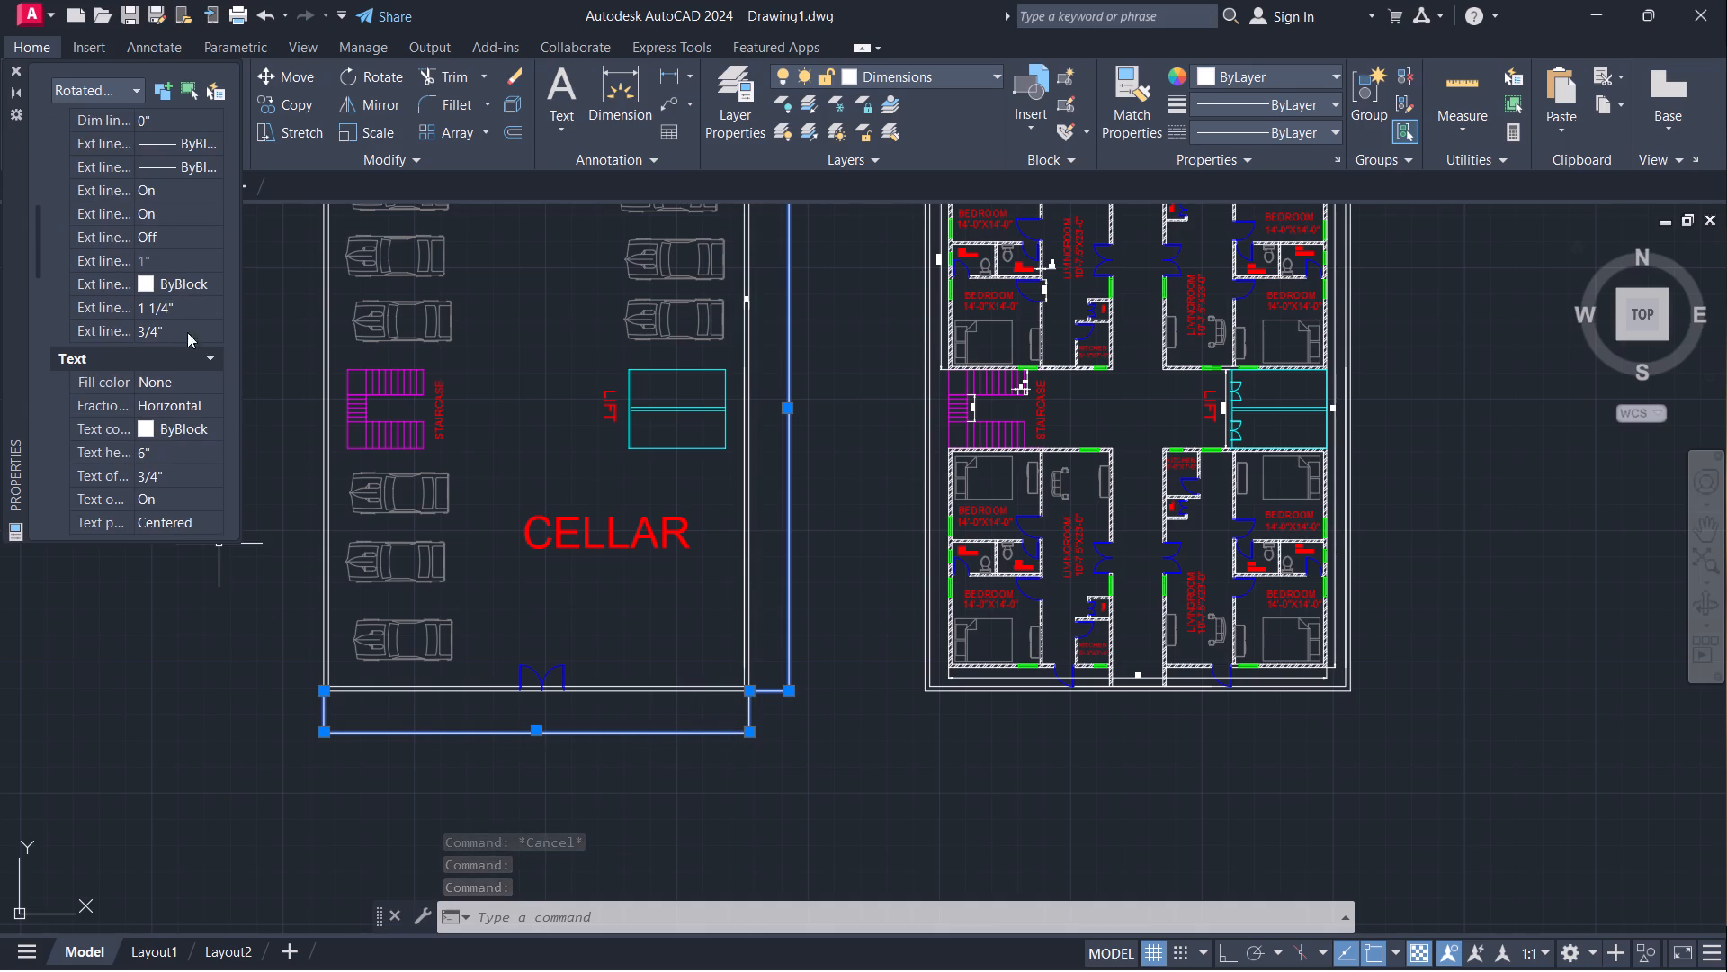
{"action": "left_click", "coordinate": [158, 450]}
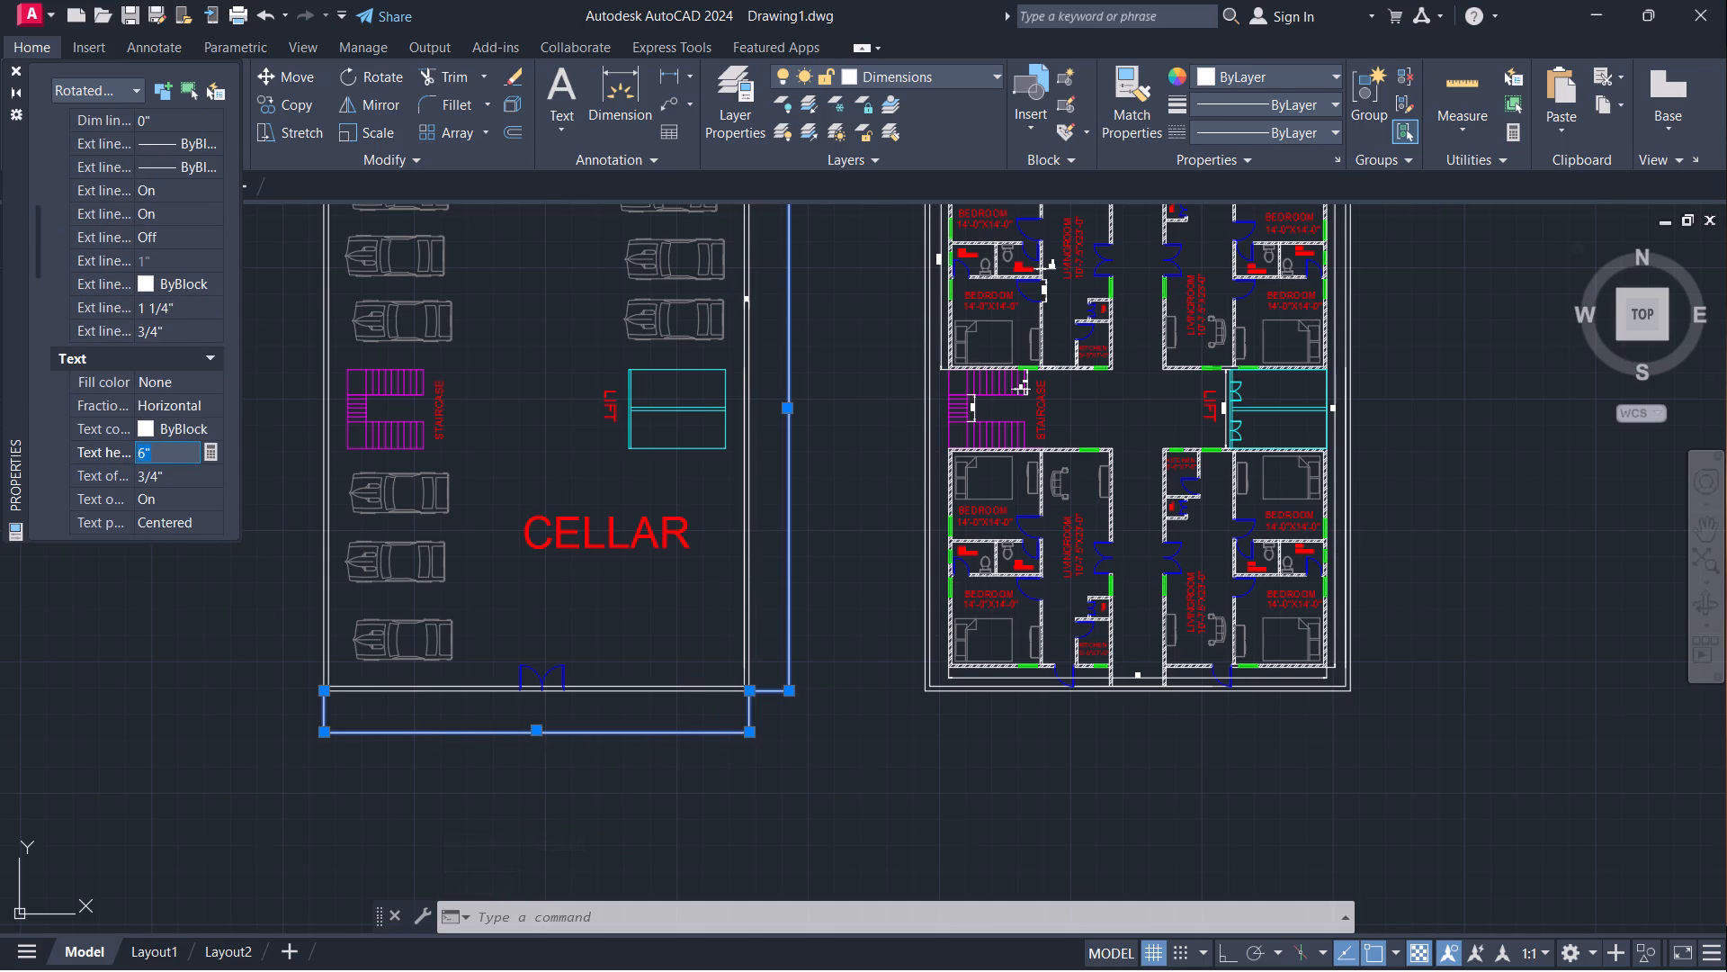
{"action": "key", "text": "BackSpace"}
{"action": "type", "text": "1'"}
{"action": "key", "text": "Return"}
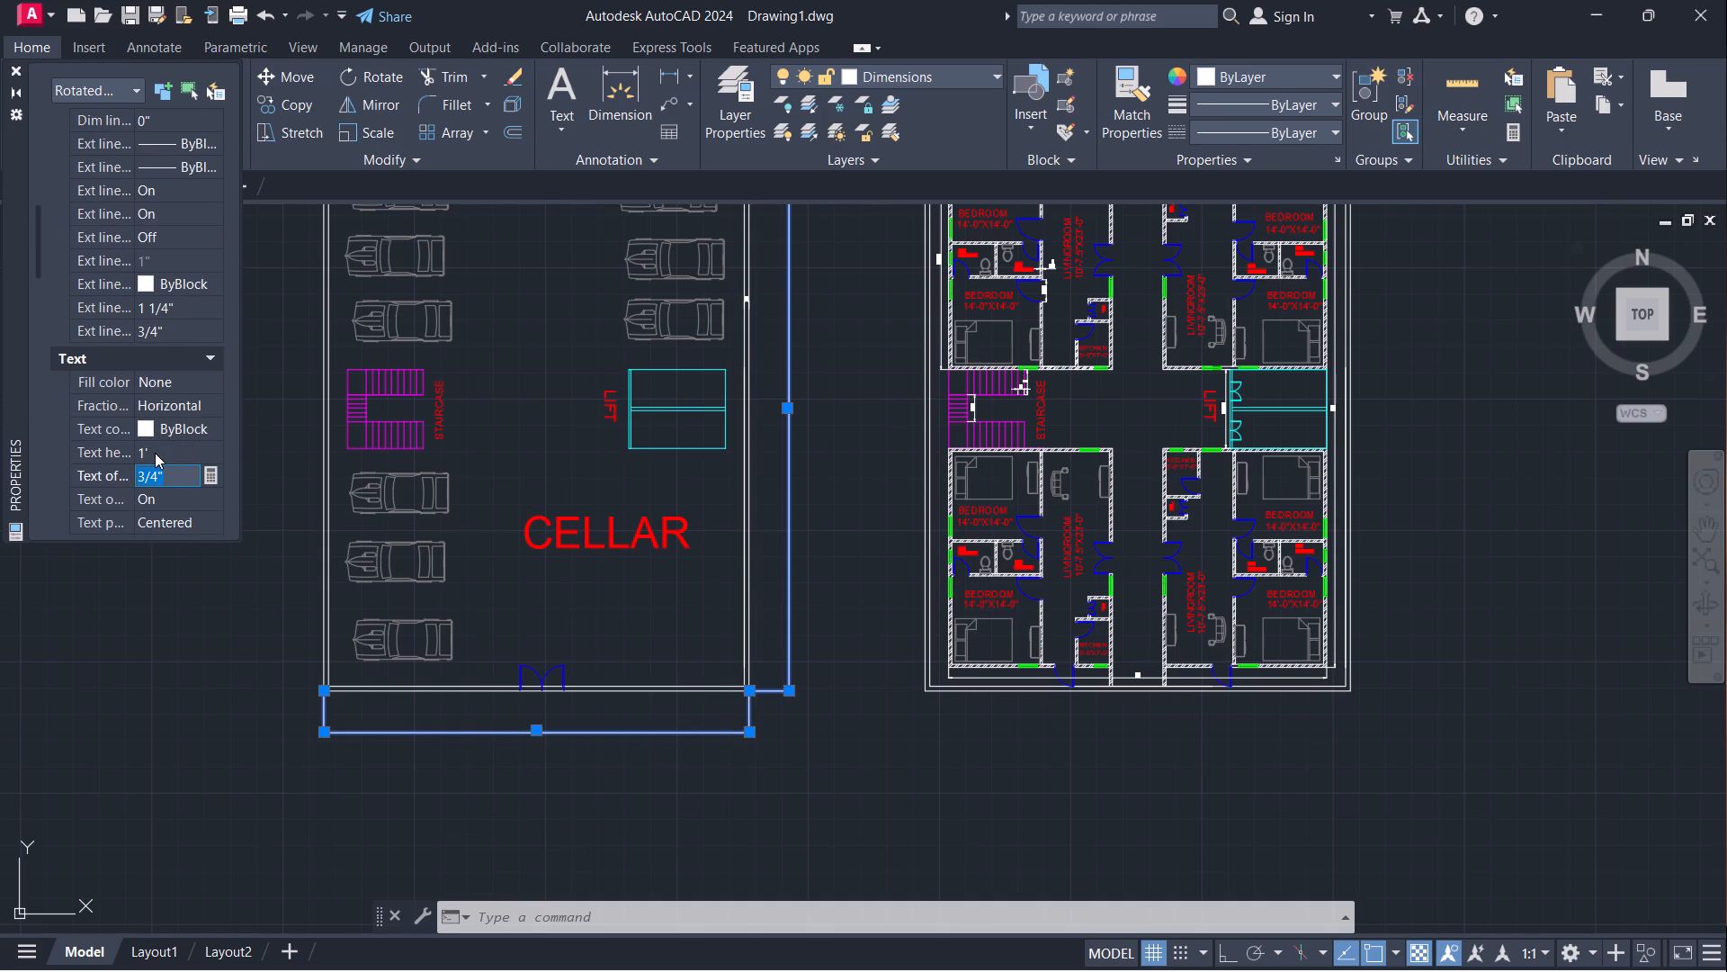
{"action": "key", "text": "Escape"}
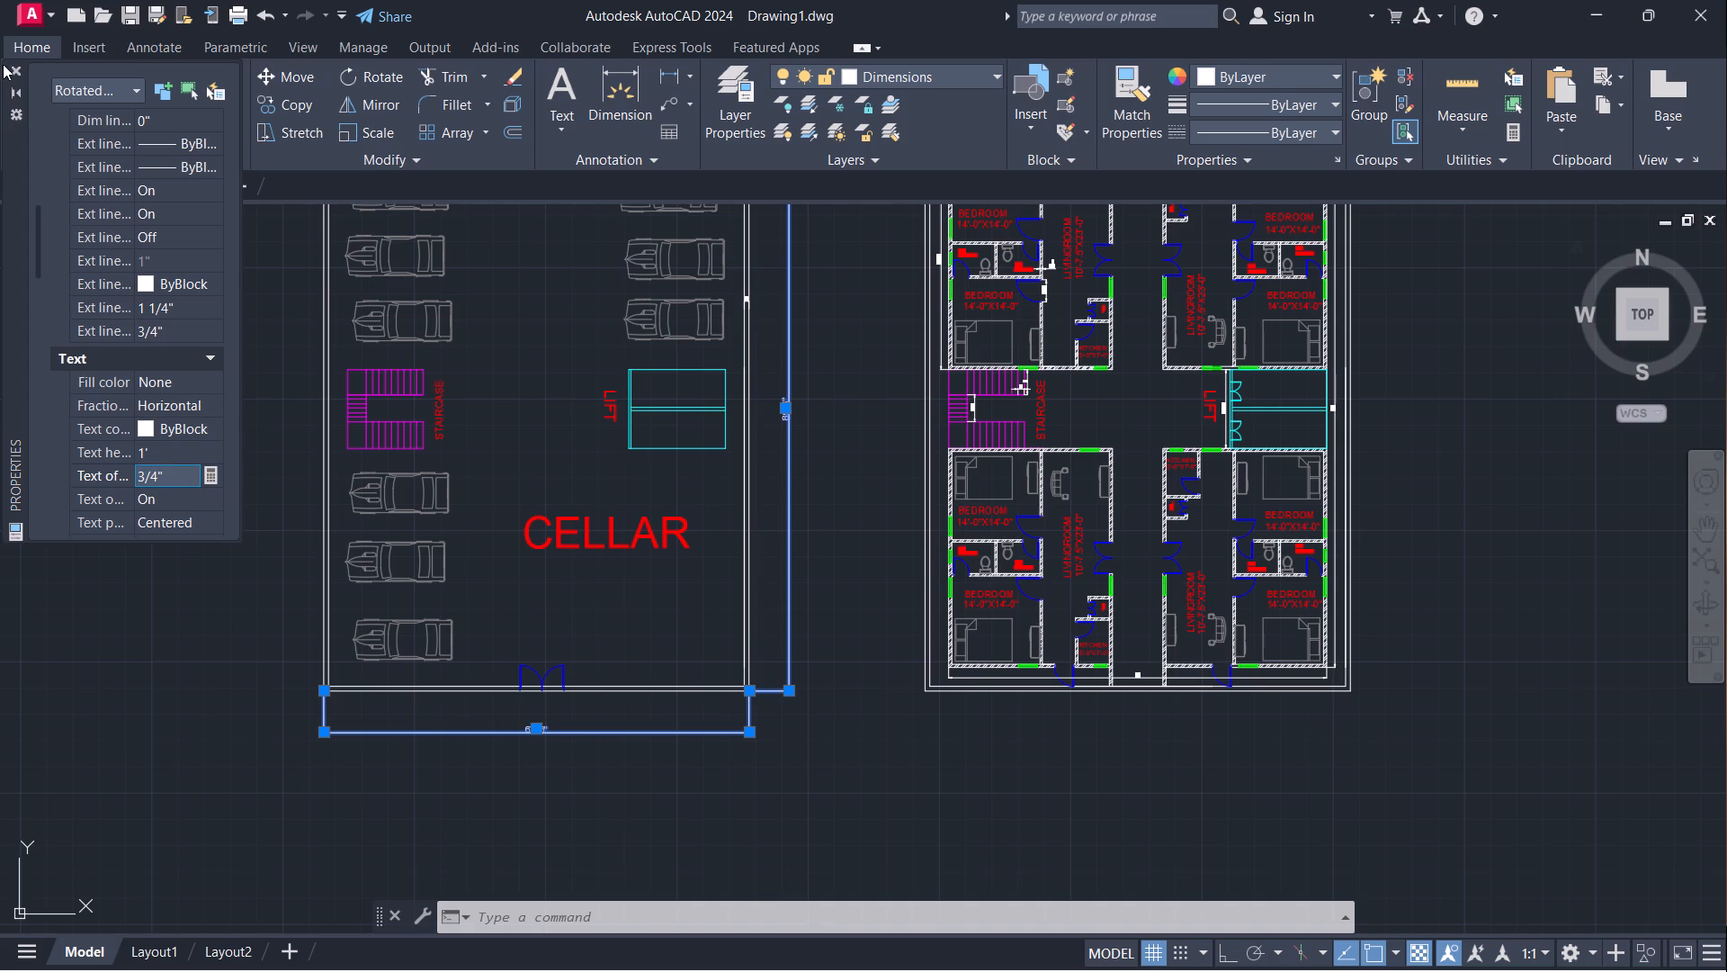
{"action": "left_click", "coordinate": [8, 70]}
Examine the text of the parking plan's overall vertical and horizontal dimensions up close for readability.
{"action": "scroll", "coordinate": [780, 416], "scroll_direction": "up", "scroll_amount": 2}
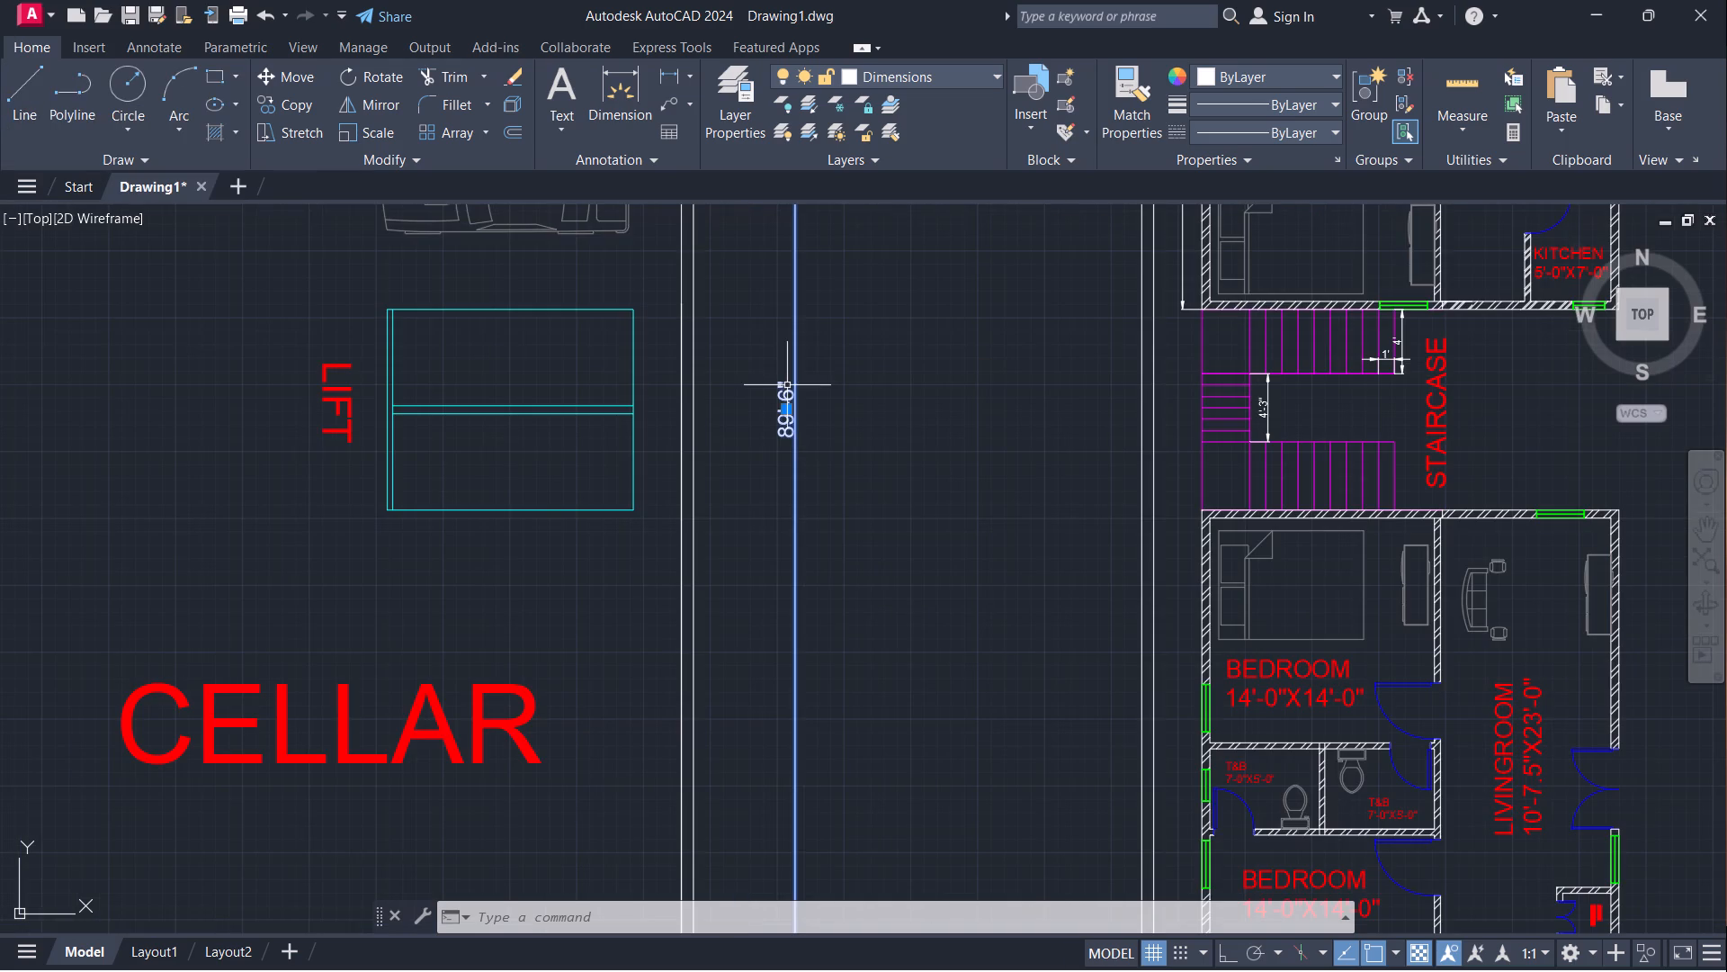
{"action": "scroll", "coordinate": [817, 370], "scroll_direction": "up", "scroll_amount": 1}
{"action": "scroll", "coordinate": [818, 370], "scroll_direction": "down", "scroll_amount": 2}
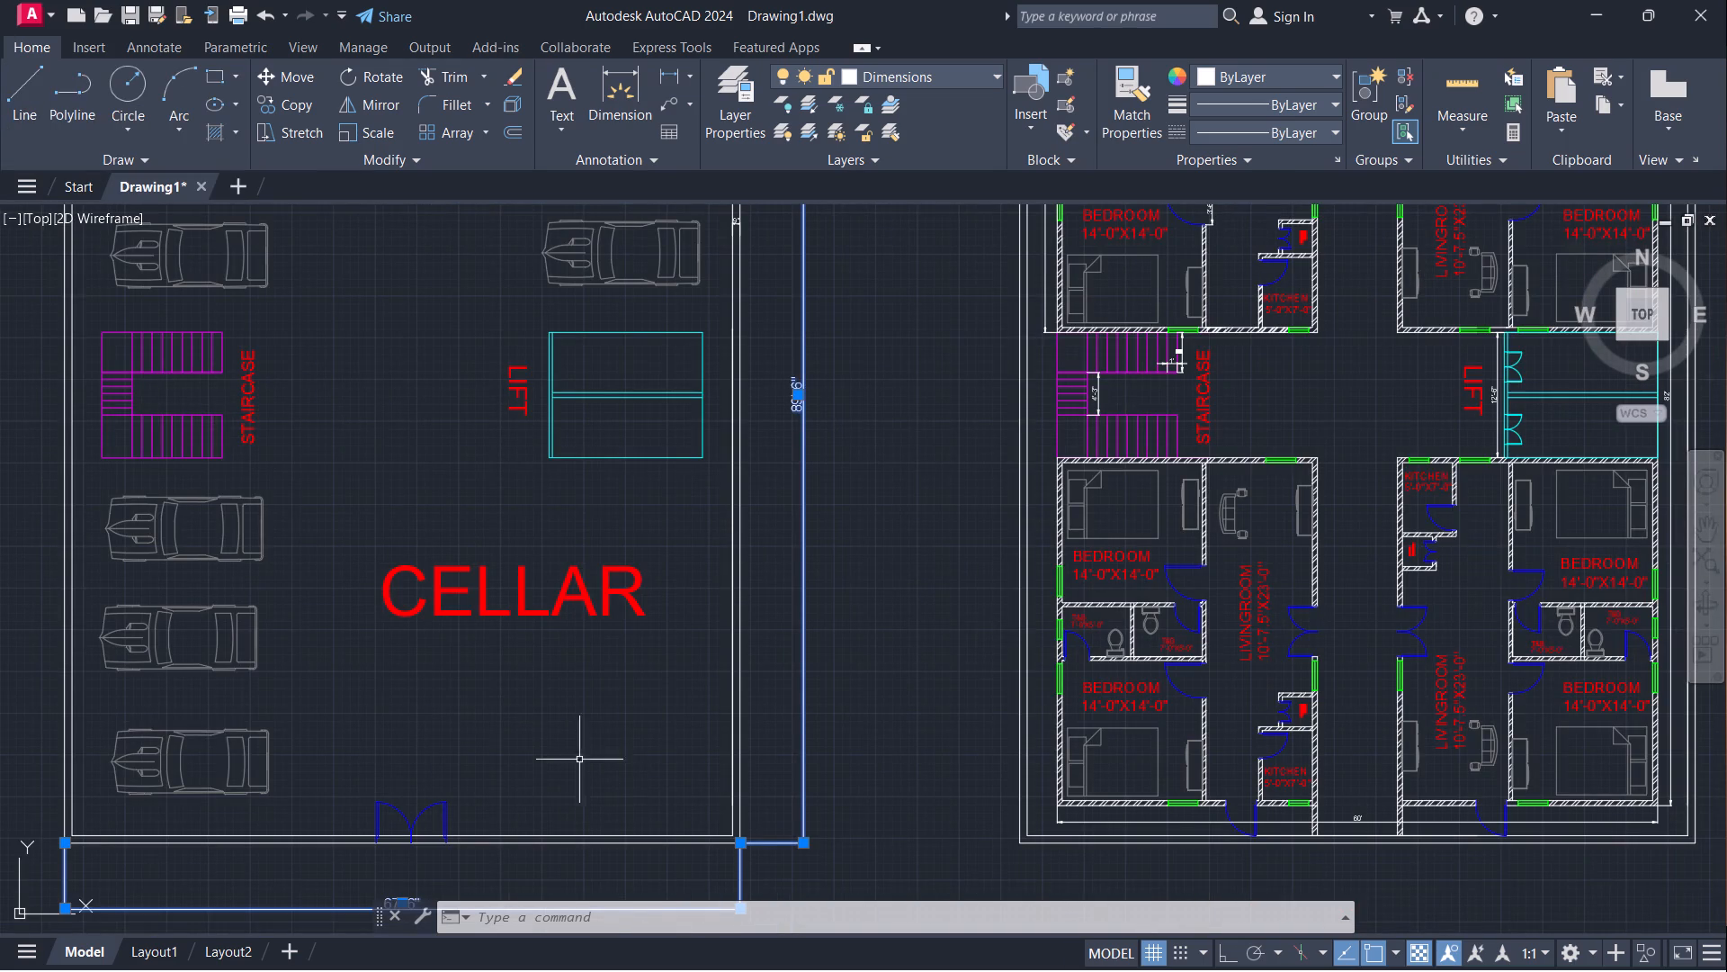
{"action": "scroll", "coordinate": [615, 732], "scroll_direction": "down", "scroll_amount": 1}
{"action": "scroll", "coordinate": [474, 918], "scroll_direction": "up", "scroll_amount": 6}
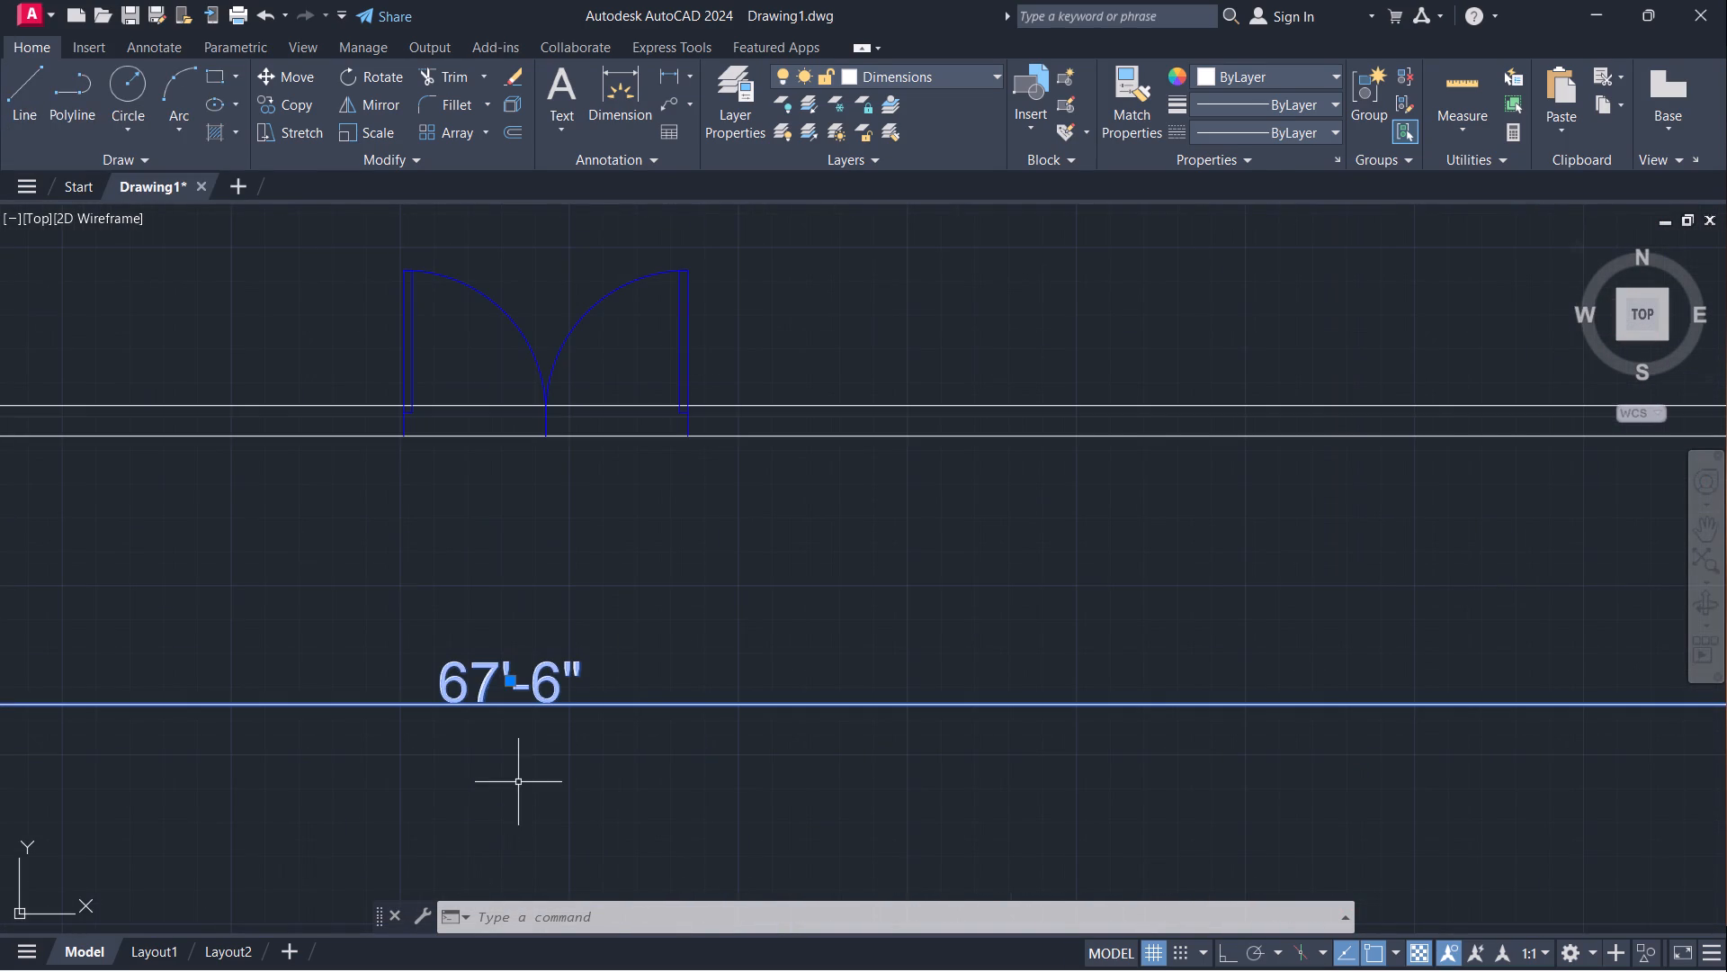
{"action": "scroll", "coordinate": [521, 778], "scroll_direction": "up", "scroll_amount": 1}
{"action": "key", "text": "Escape"}
{"action": "scroll", "coordinate": [531, 771], "scroll_direction": "down", "scroll_amount": 2}
{"action": "key", "text": "Escape"}
{"action": "scroll", "coordinate": [673, 684], "scroll_direction": "down", "scroll_amount": 2}
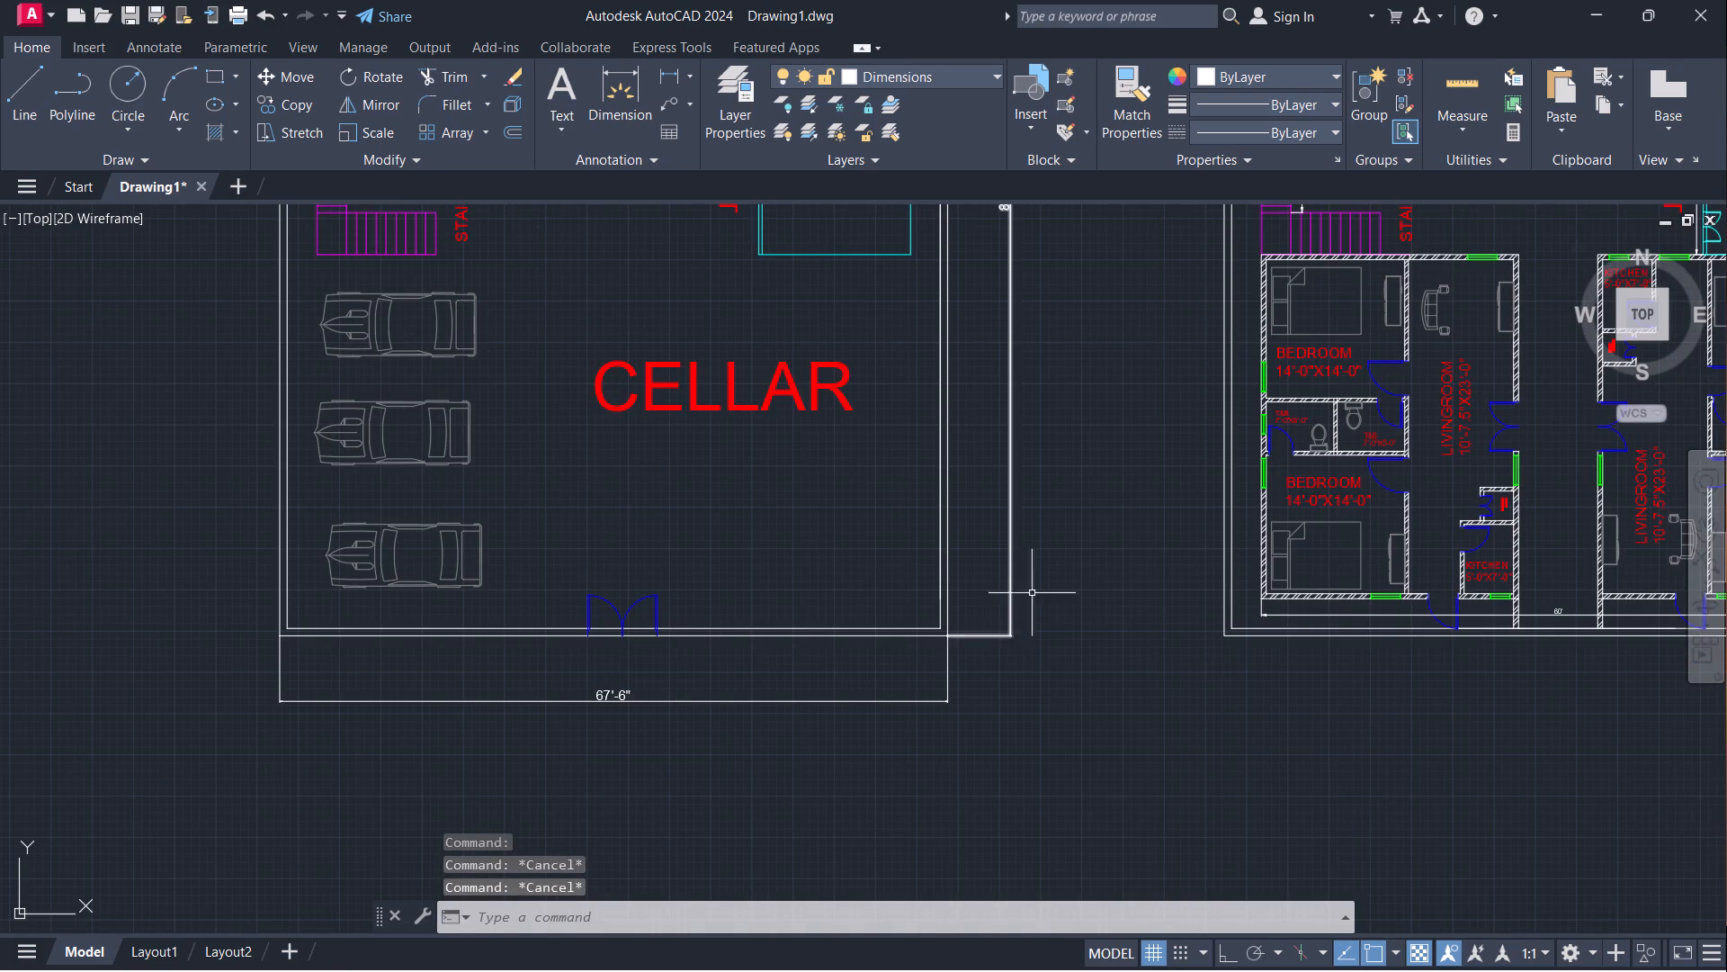
Copy the entire apartment floor plan three times in a row to its east with Ortho on, the last two offset about 203' and 306'.
{"action": "middle_click_drag", "start_coordinate": [1076, 562], "coordinate": [903, 676]}
{"action": "scroll", "coordinate": [944, 601], "scroll_direction": "down", "scroll_amount": 2}
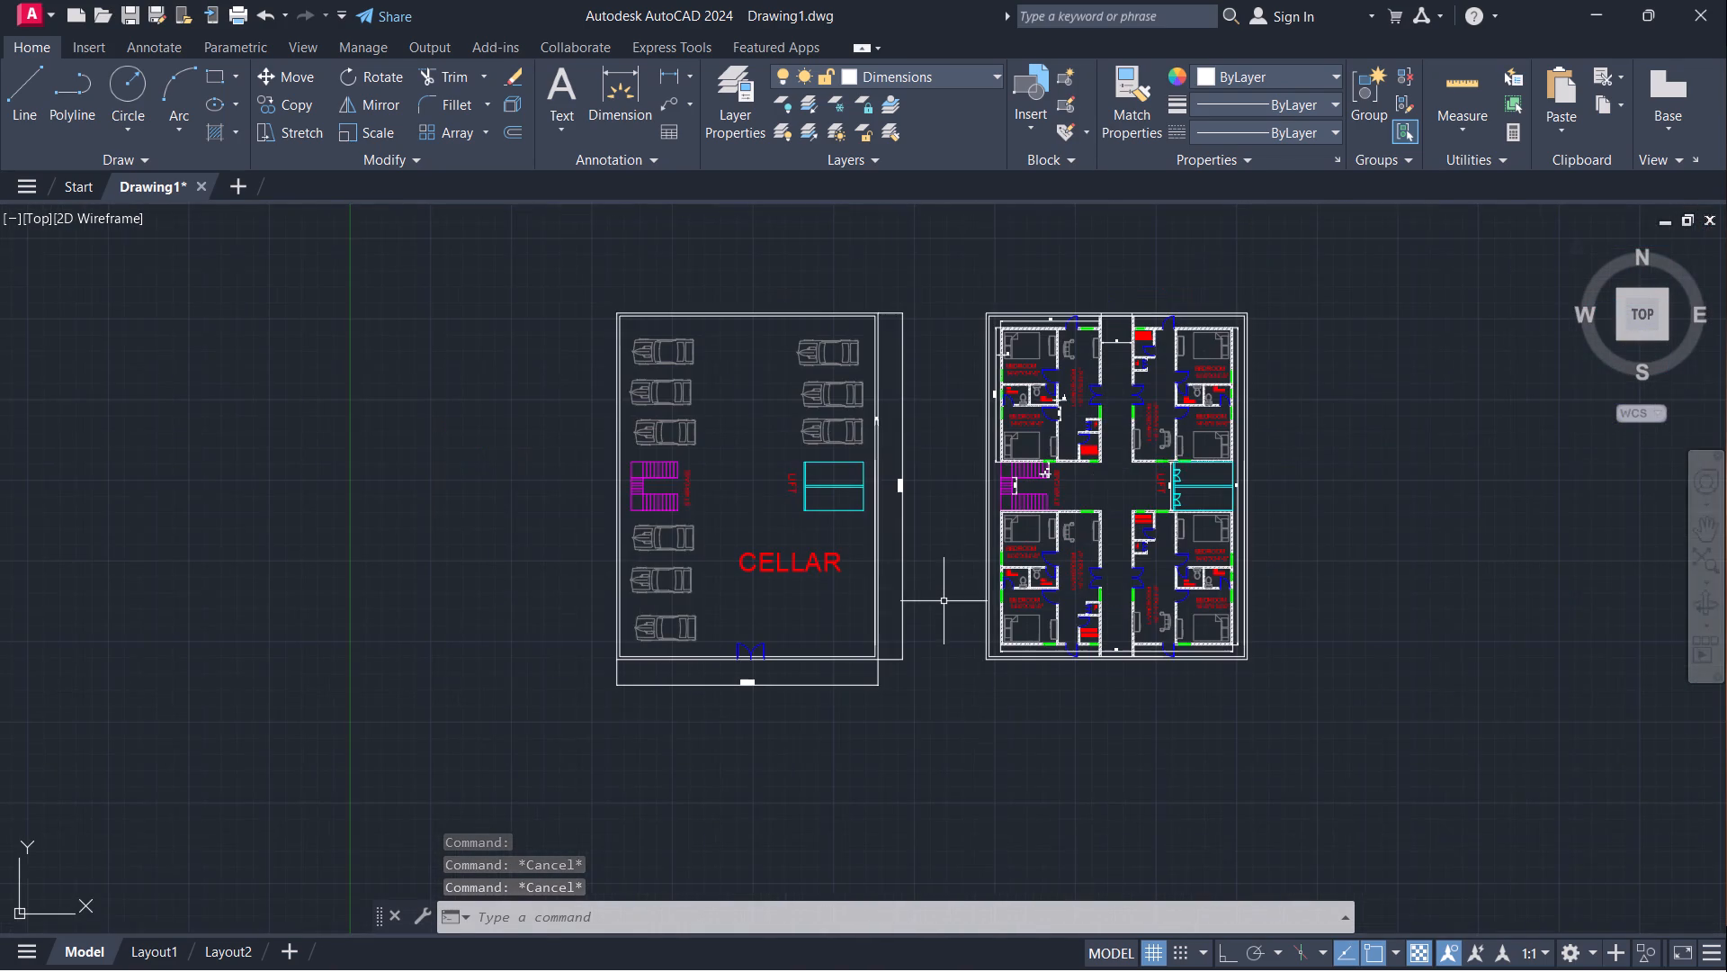
{"action": "left_click", "coordinate": [935, 267]}
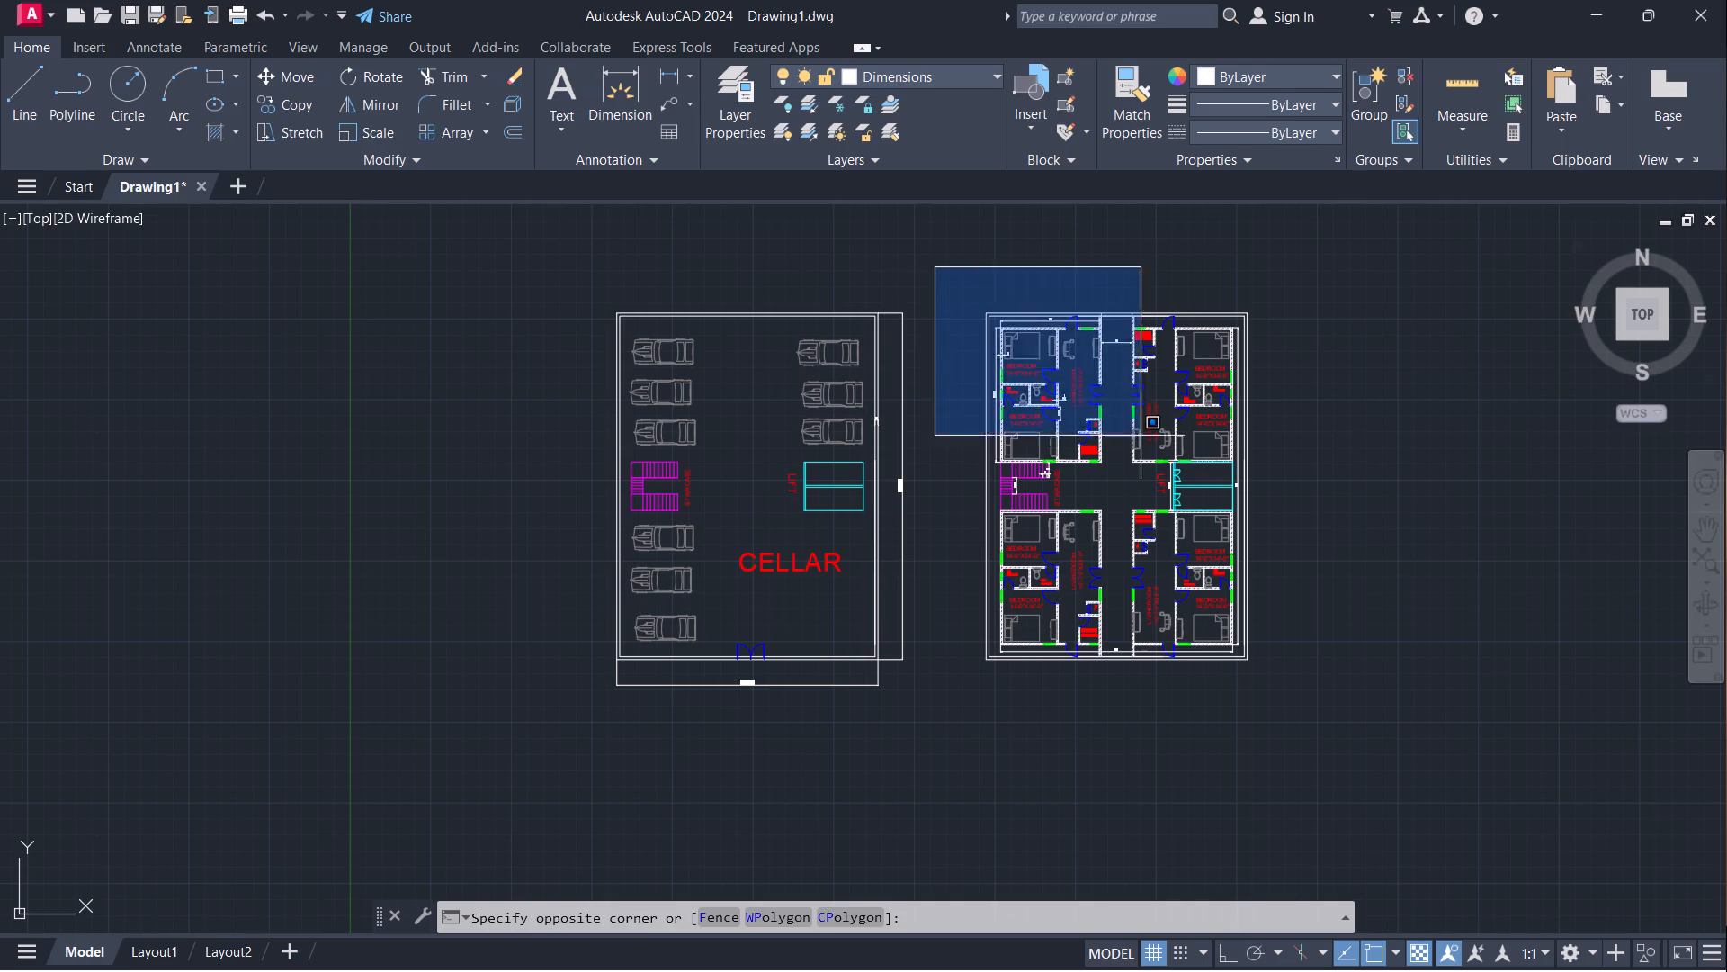
{"action": "left_click", "coordinate": [1300, 720]}
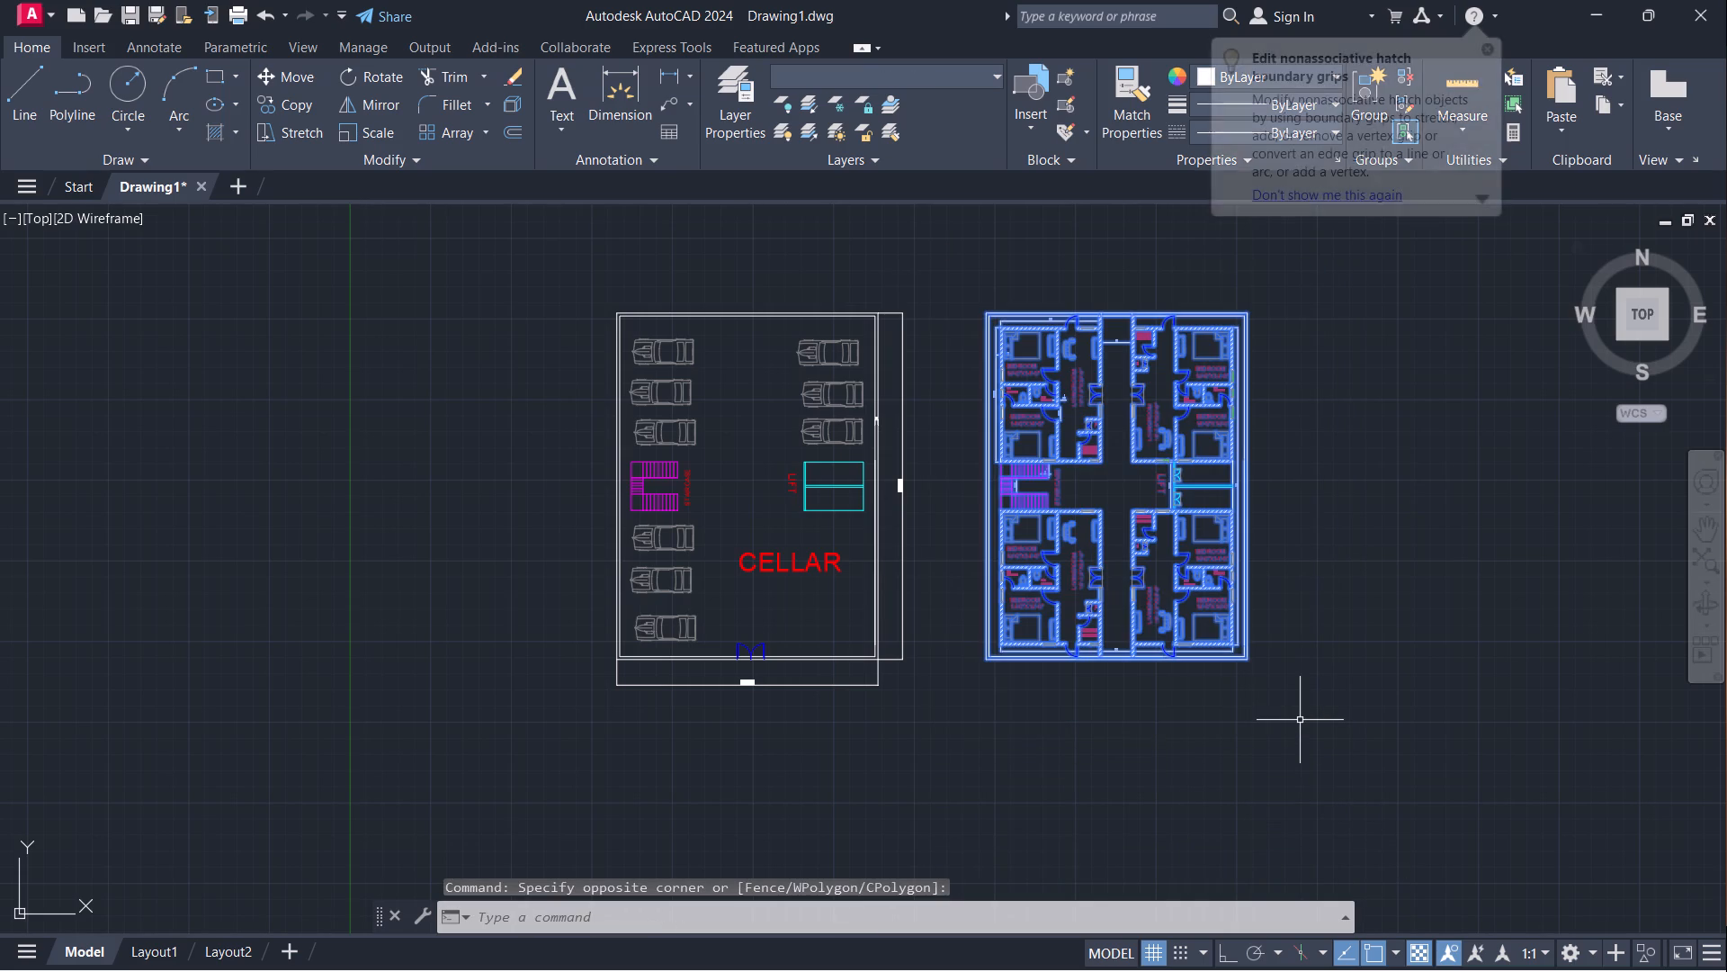
{"action": "type", "text": "CO"}
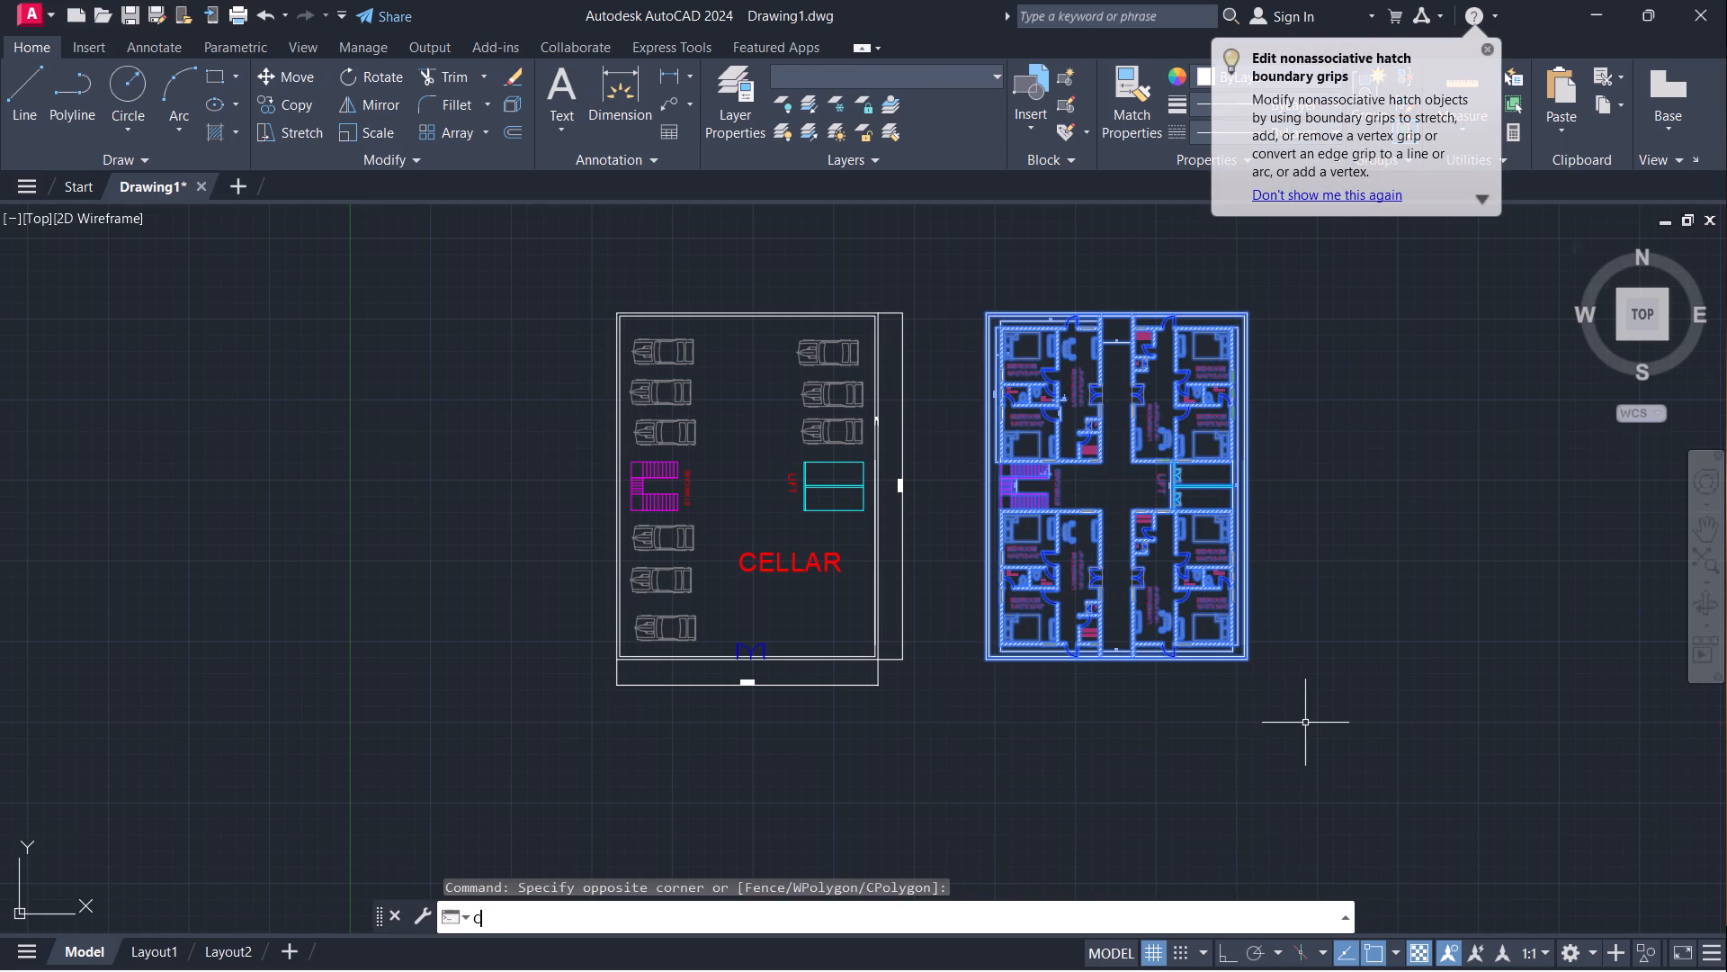
{"action": "key", "text": "Return"}
{"action": "scroll", "coordinate": [1101, 730], "scroll_direction": "up", "scroll_amount": 2}
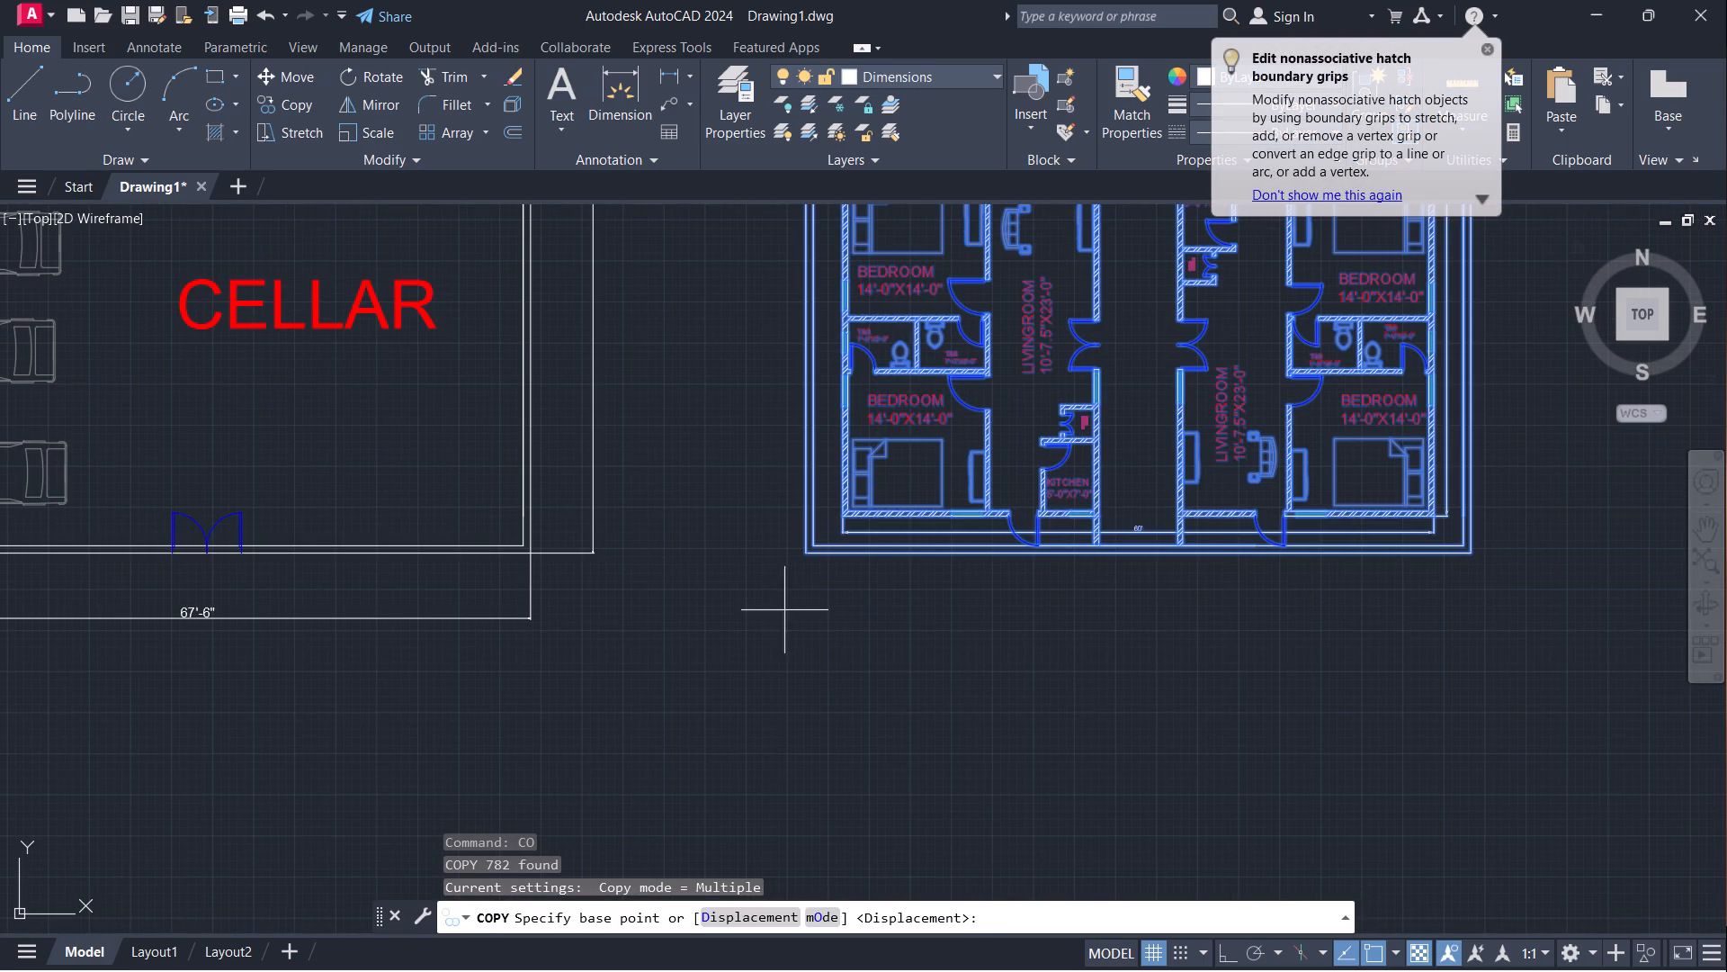
{"action": "left_click", "coordinate": [801, 556]}
{"action": "scroll", "coordinate": [1006, 652], "scroll_direction": "down", "scroll_amount": 3}
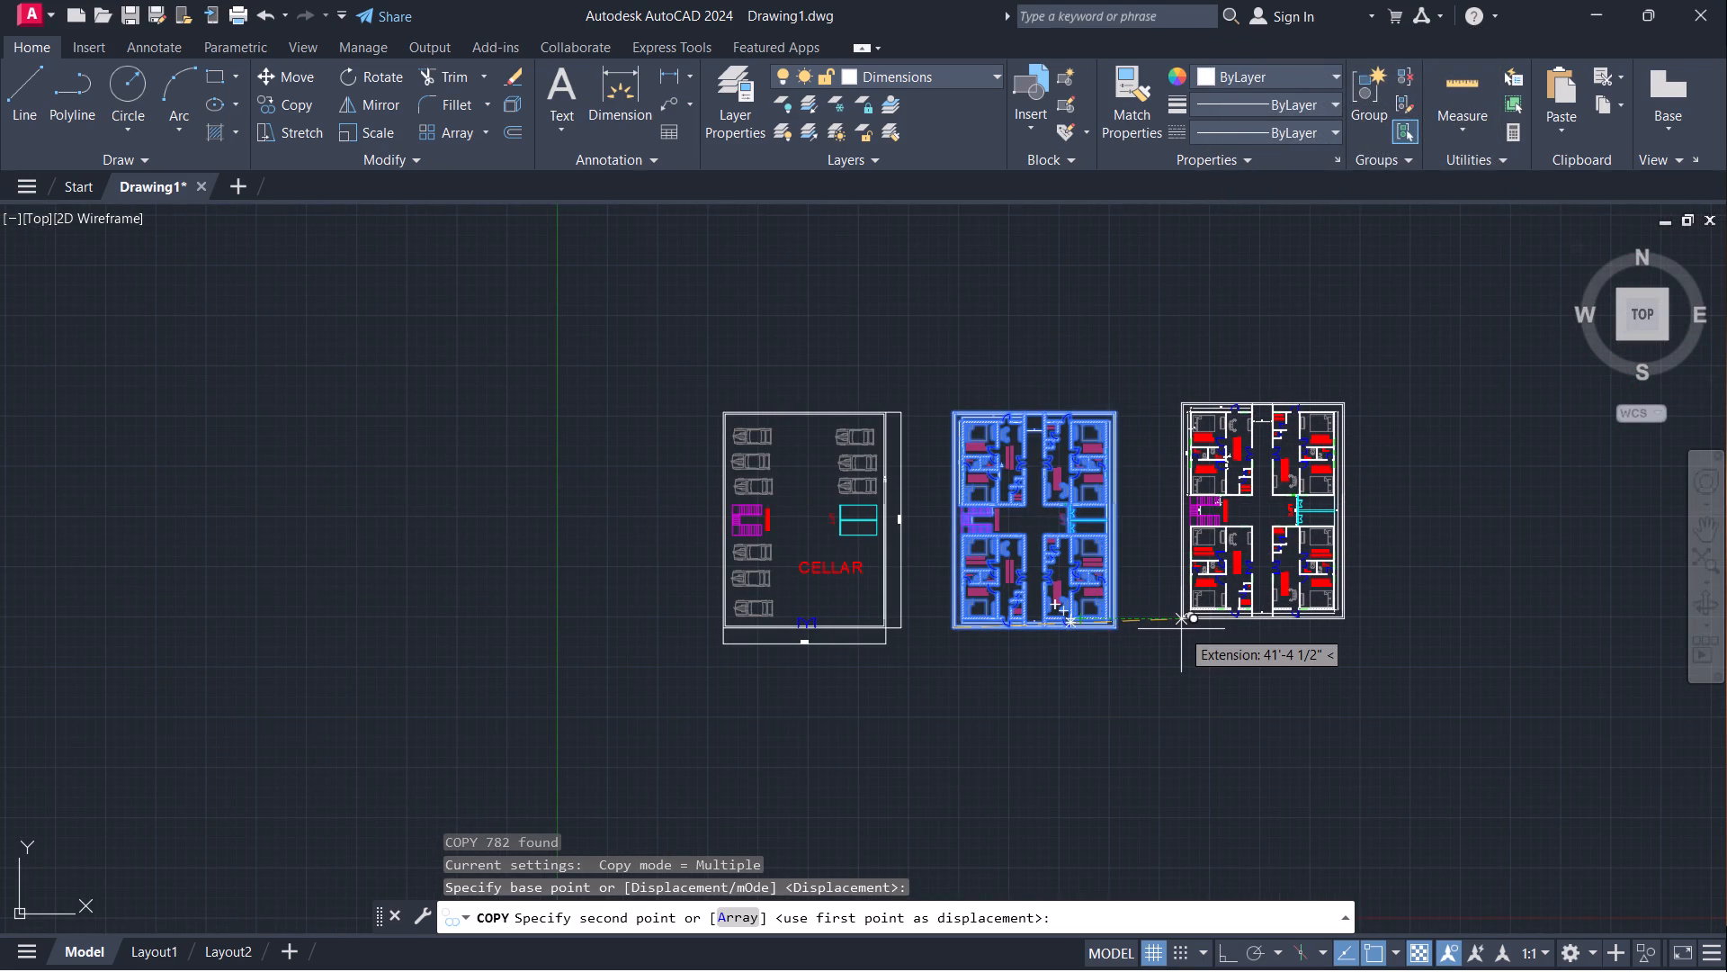
{"action": "key", "text": "F8"}
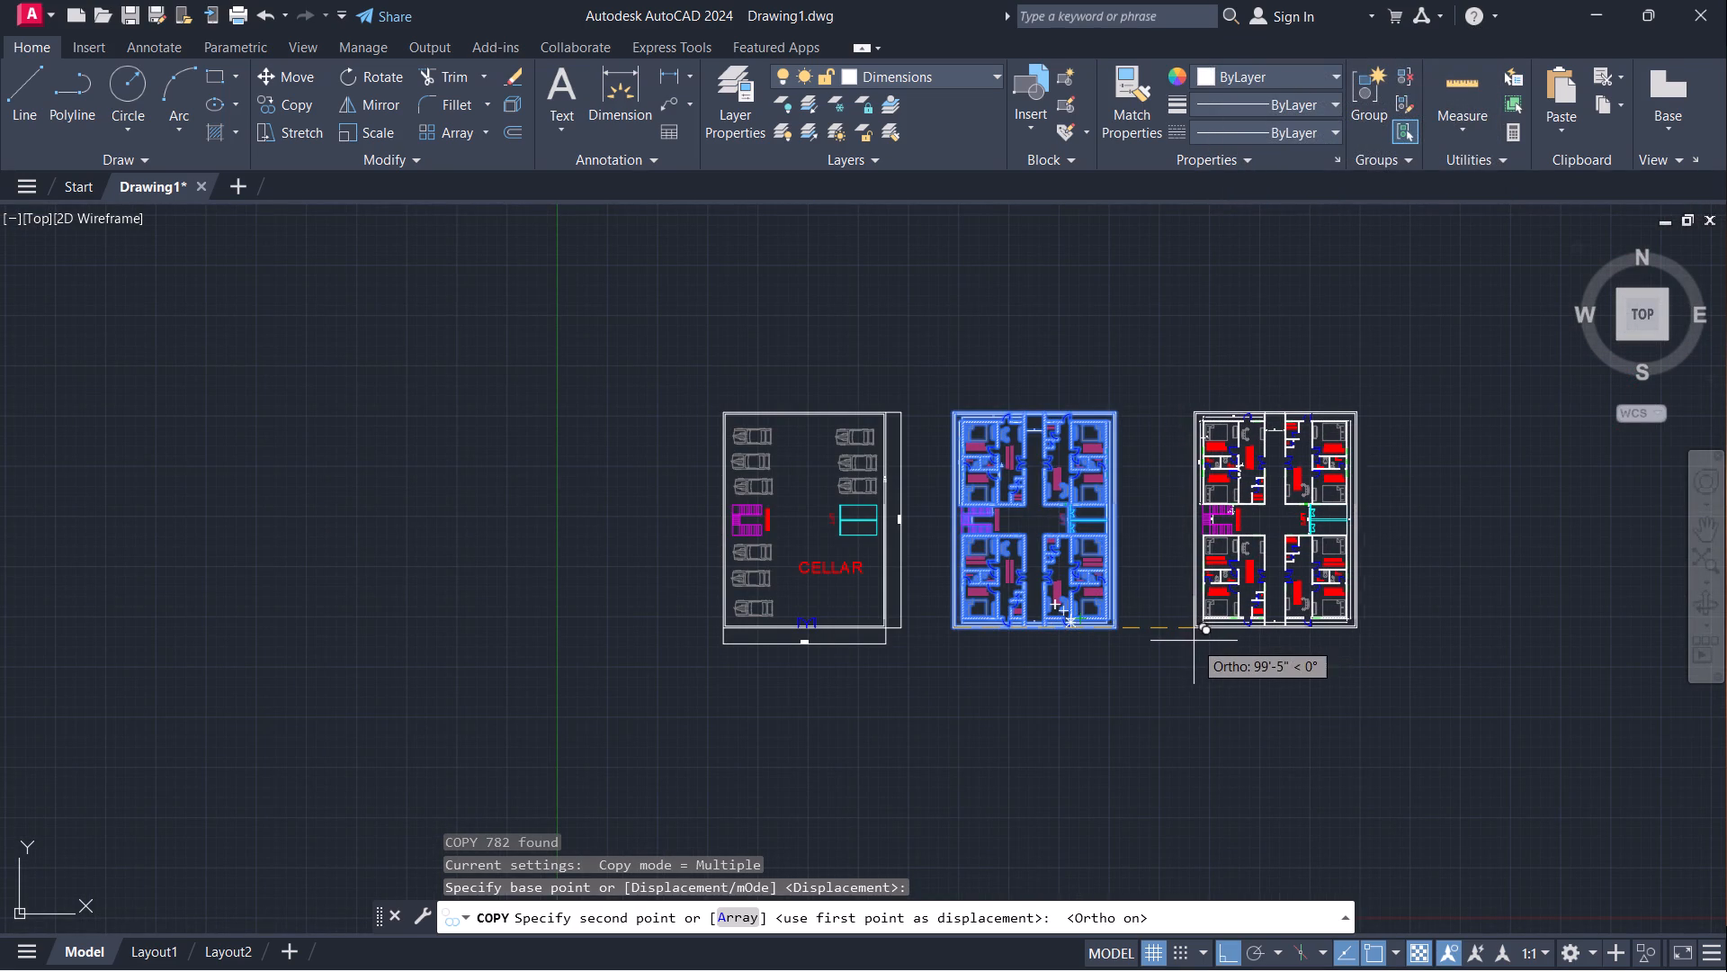
{"action": "left_click", "coordinate": [1186, 649]}
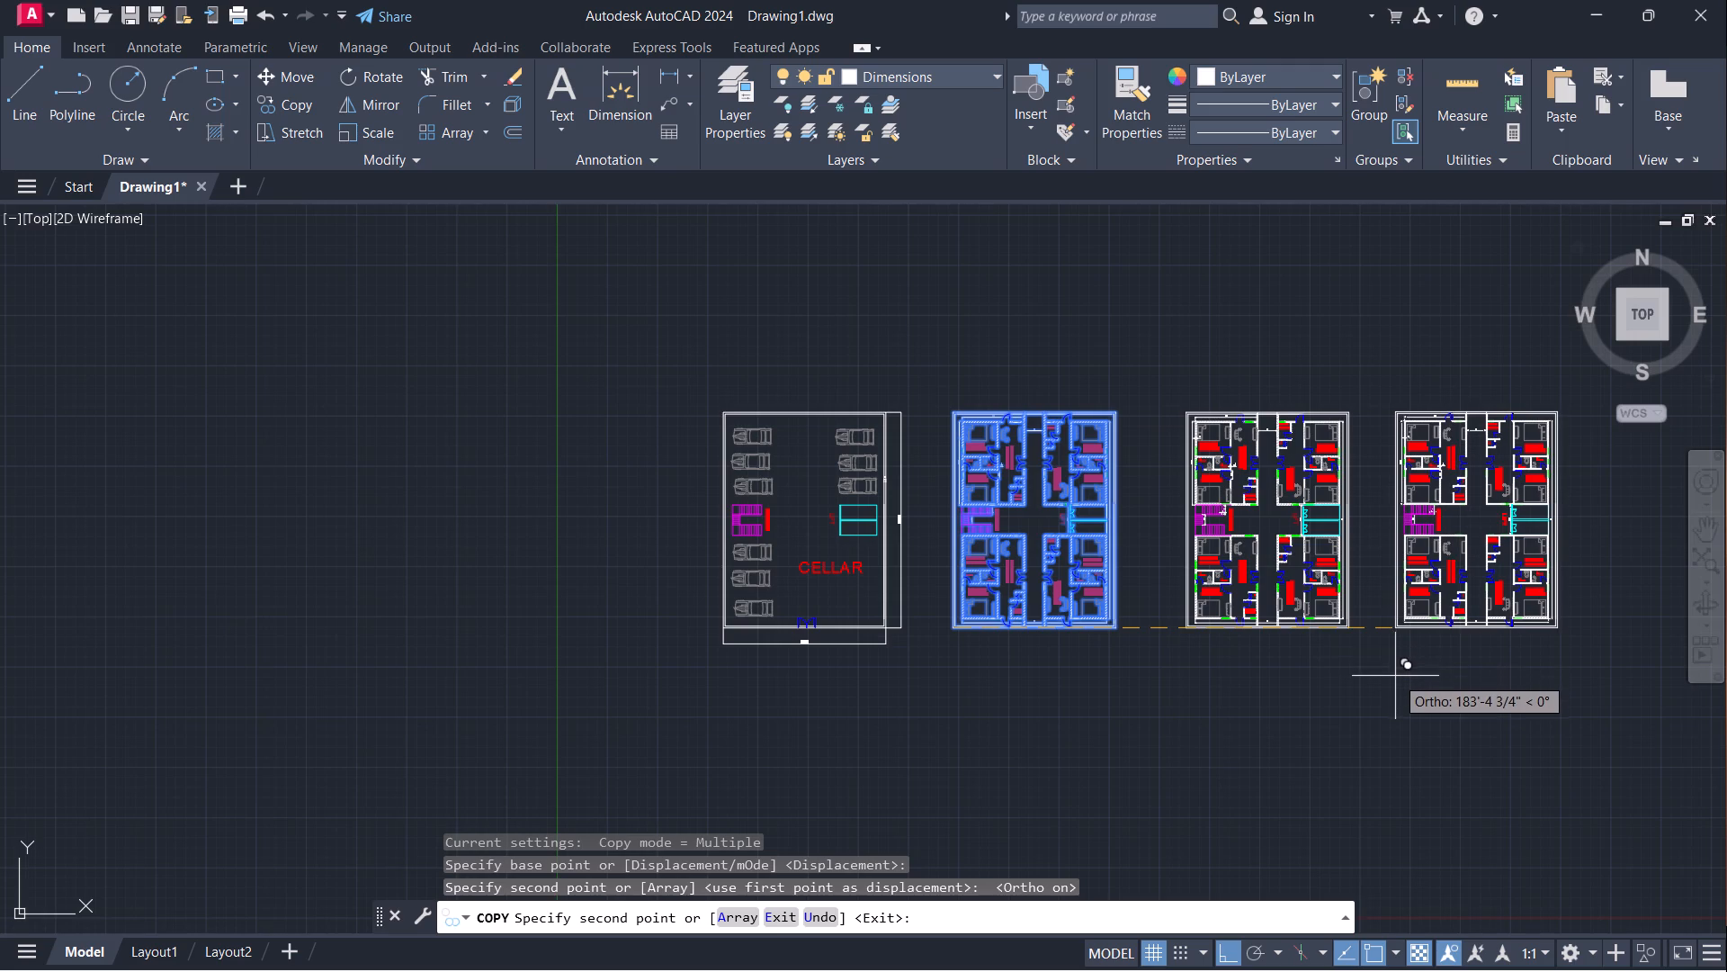
{"action": "middle_click_drag", "start_coordinate": [1395, 676], "coordinate": [942, 681]}
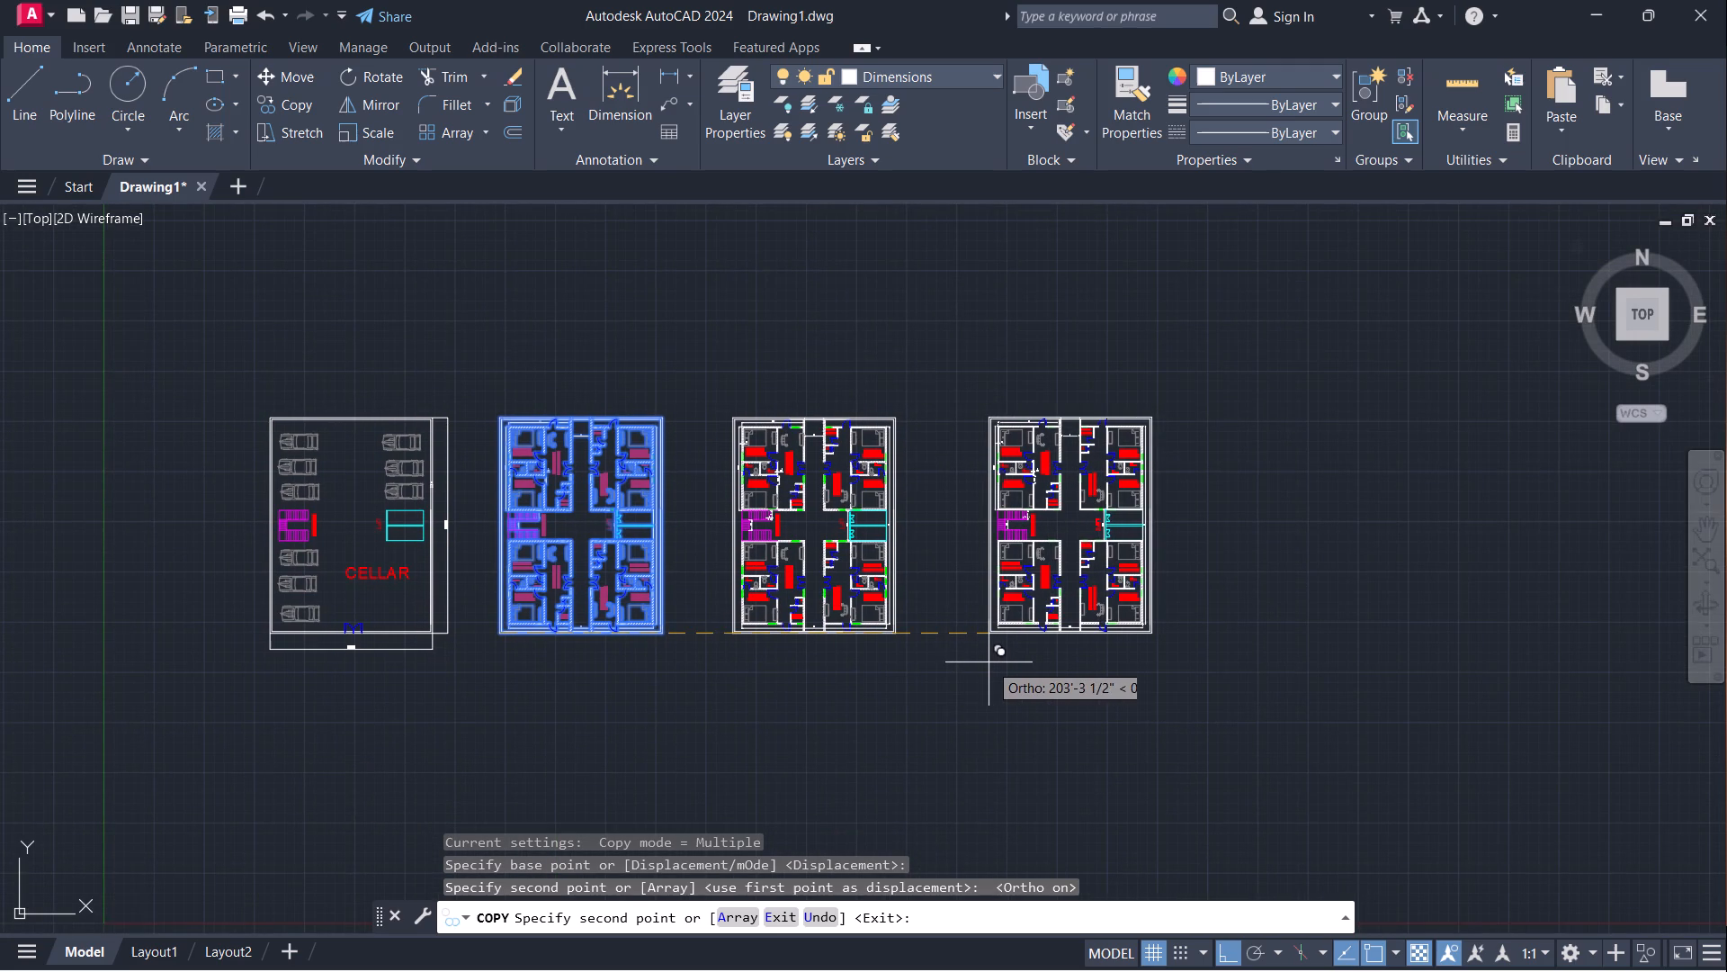
{"action": "left_click", "coordinate": [989, 662]}
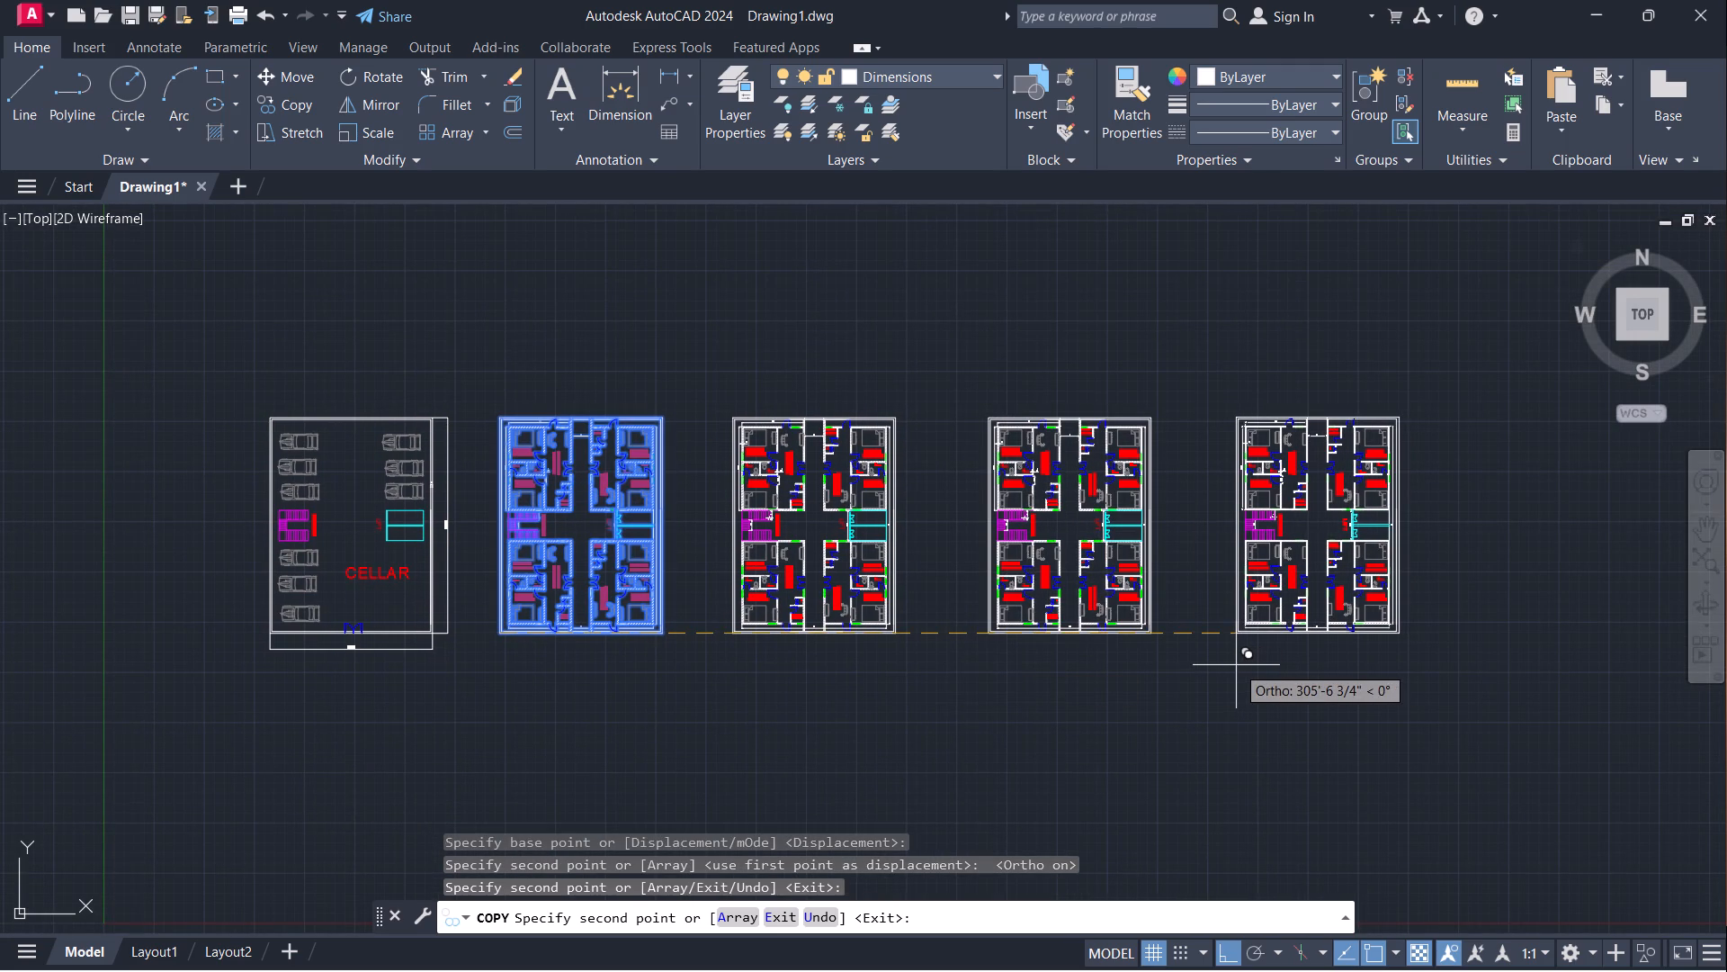
{"action": "left_click", "coordinate": [1236, 665]}
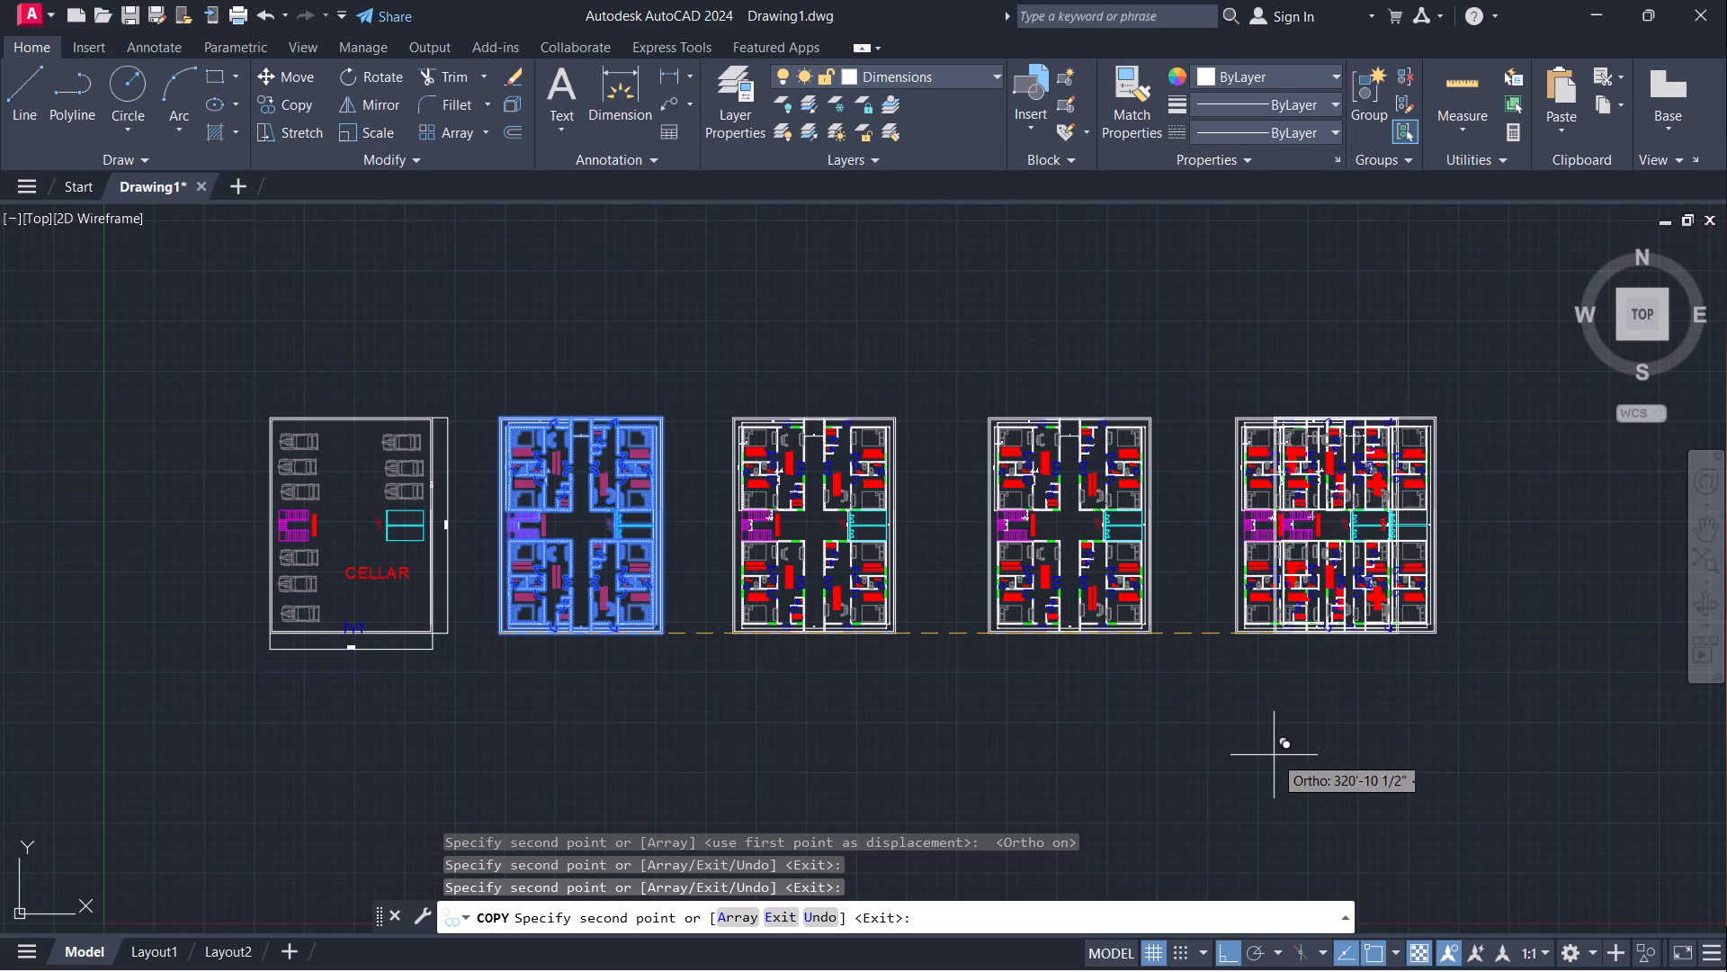
{"action": "key", "text": "Escape"}
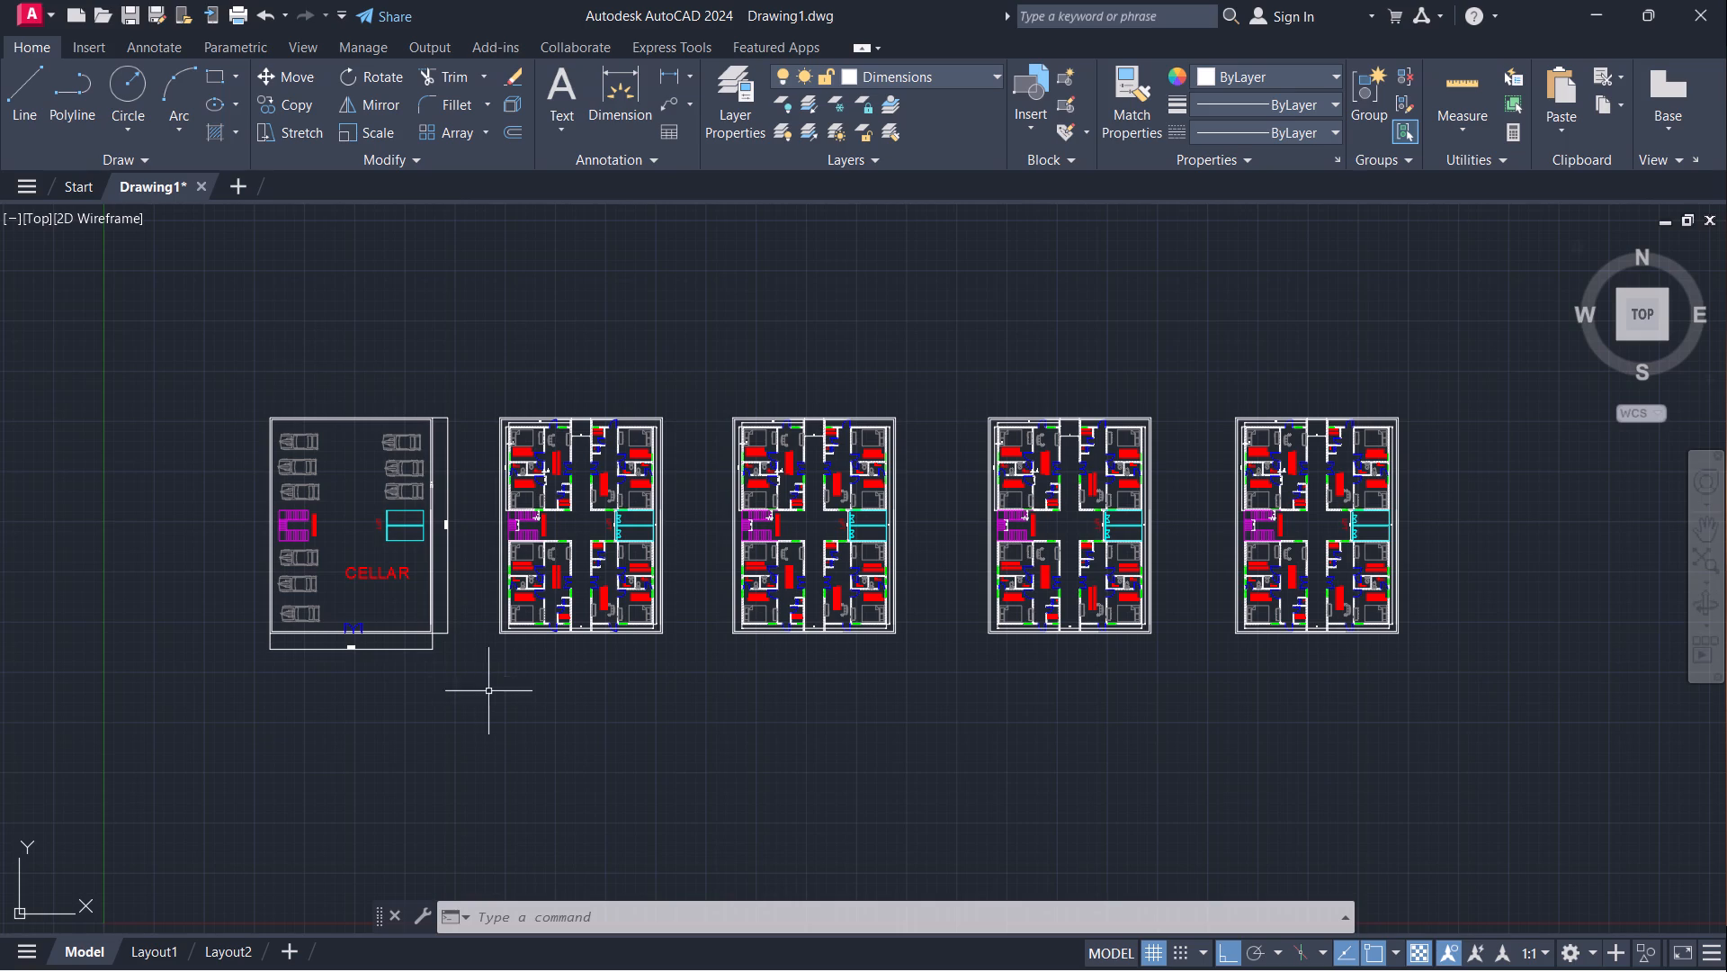
Move the northwest parked car horizontally out of the cellar plan to the empty area west of it.
{"action": "scroll", "coordinate": [316, 454], "scroll_direction": "up", "scroll_amount": 1}
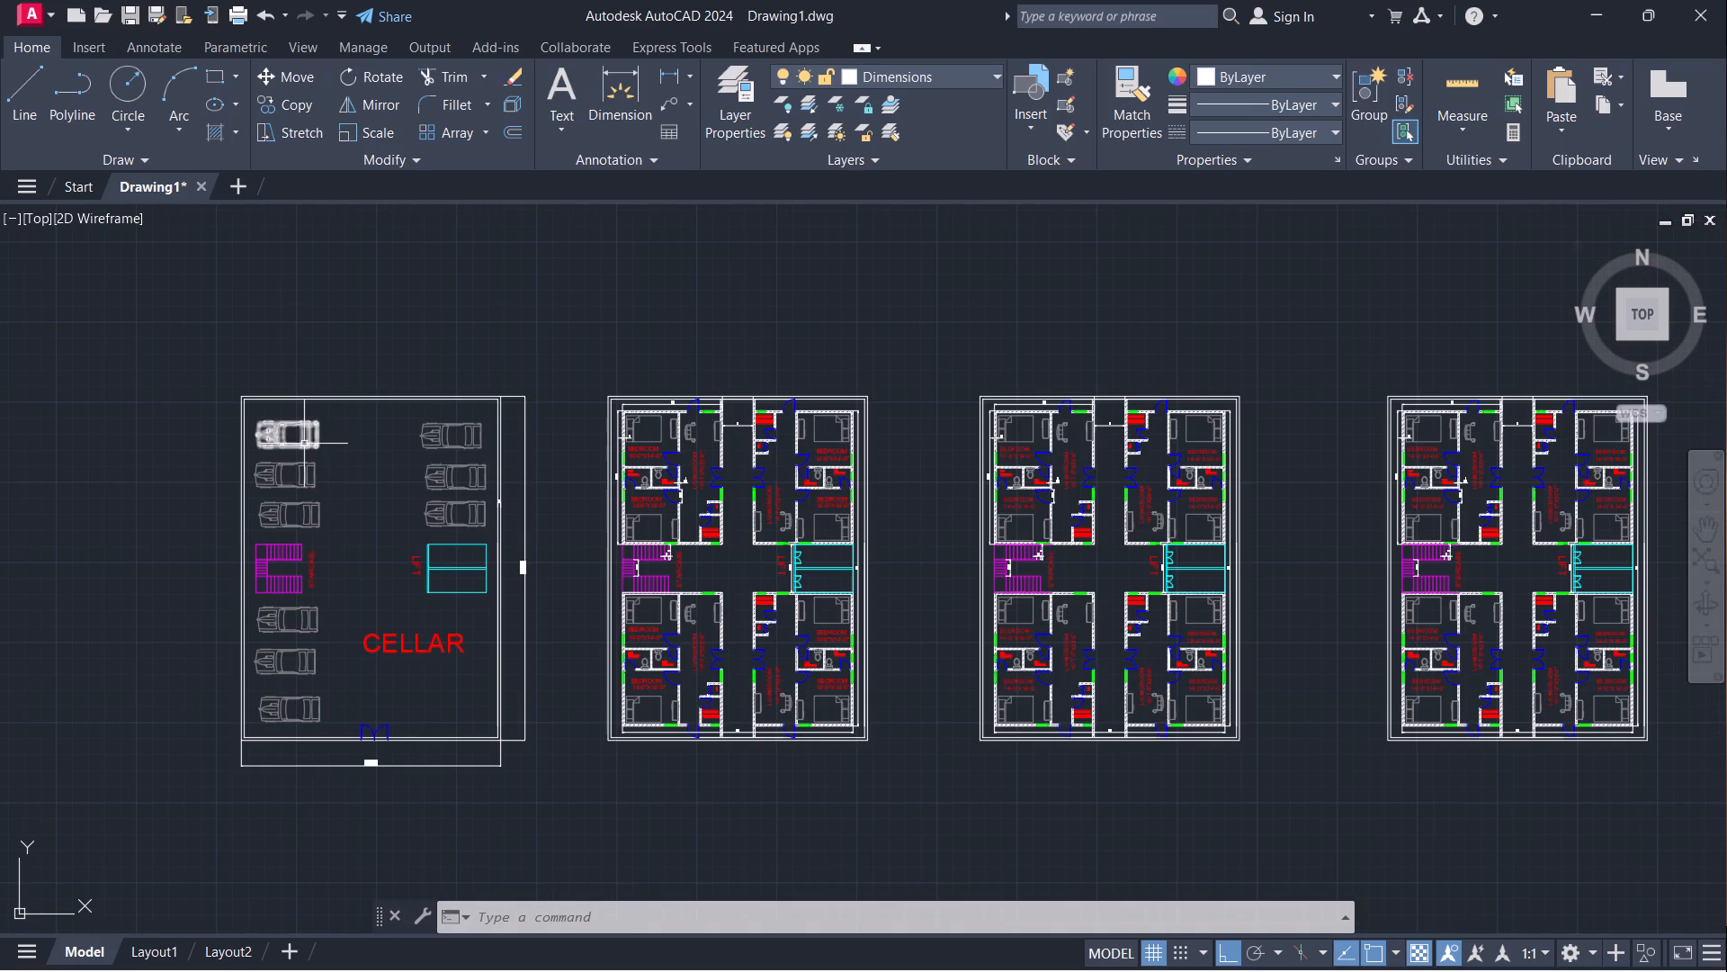
{"action": "left_click", "coordinate": [300, 442]}
{"action": "key", "text": "m"}
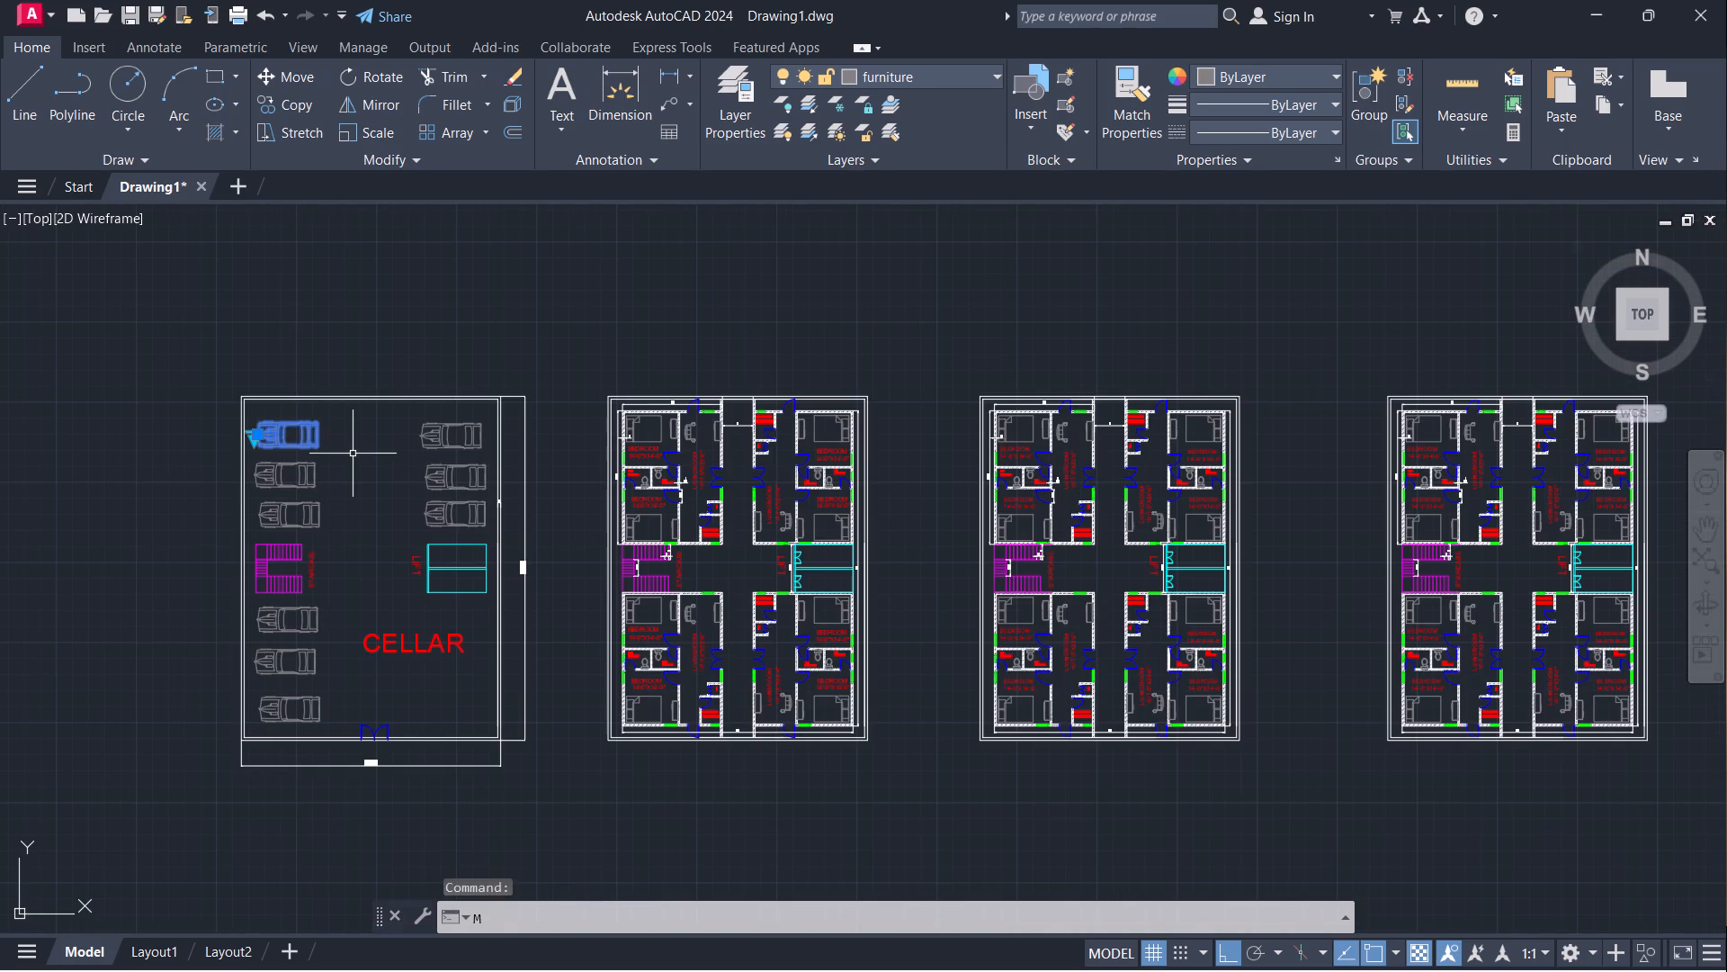
{"action": "key", "text": "Return"}
{"action": "left_click", "coordinate": [290, 439]}
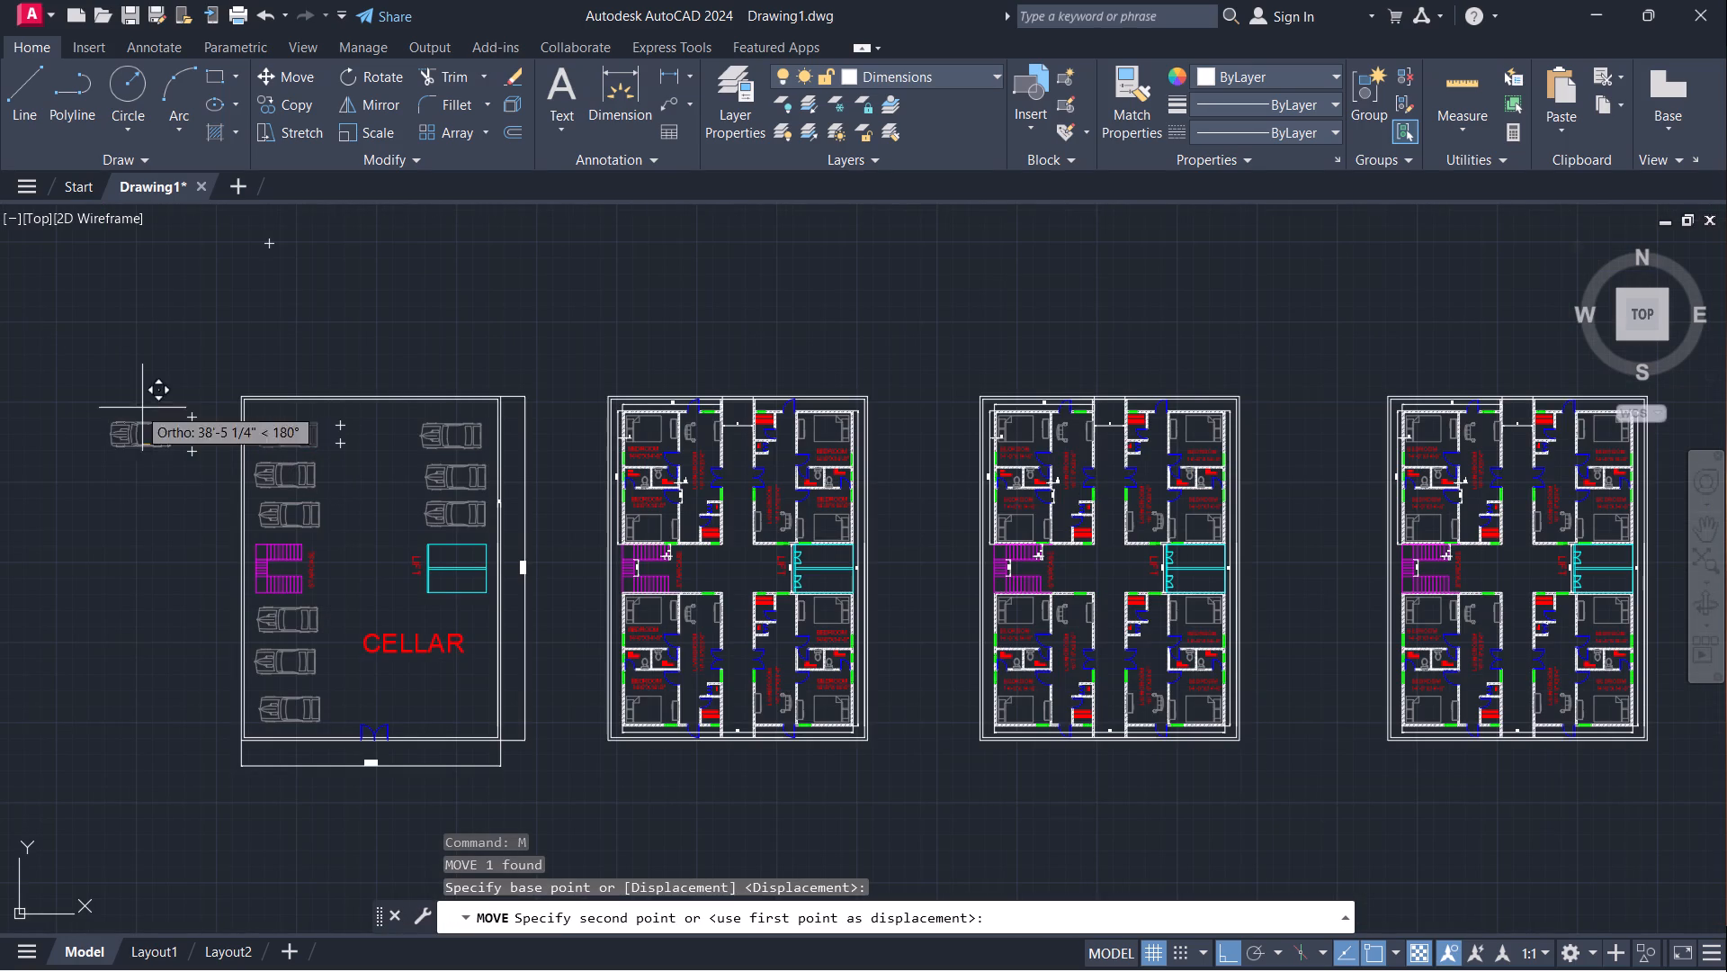
{"action": "left_click", "coordinate": [97, 422]}
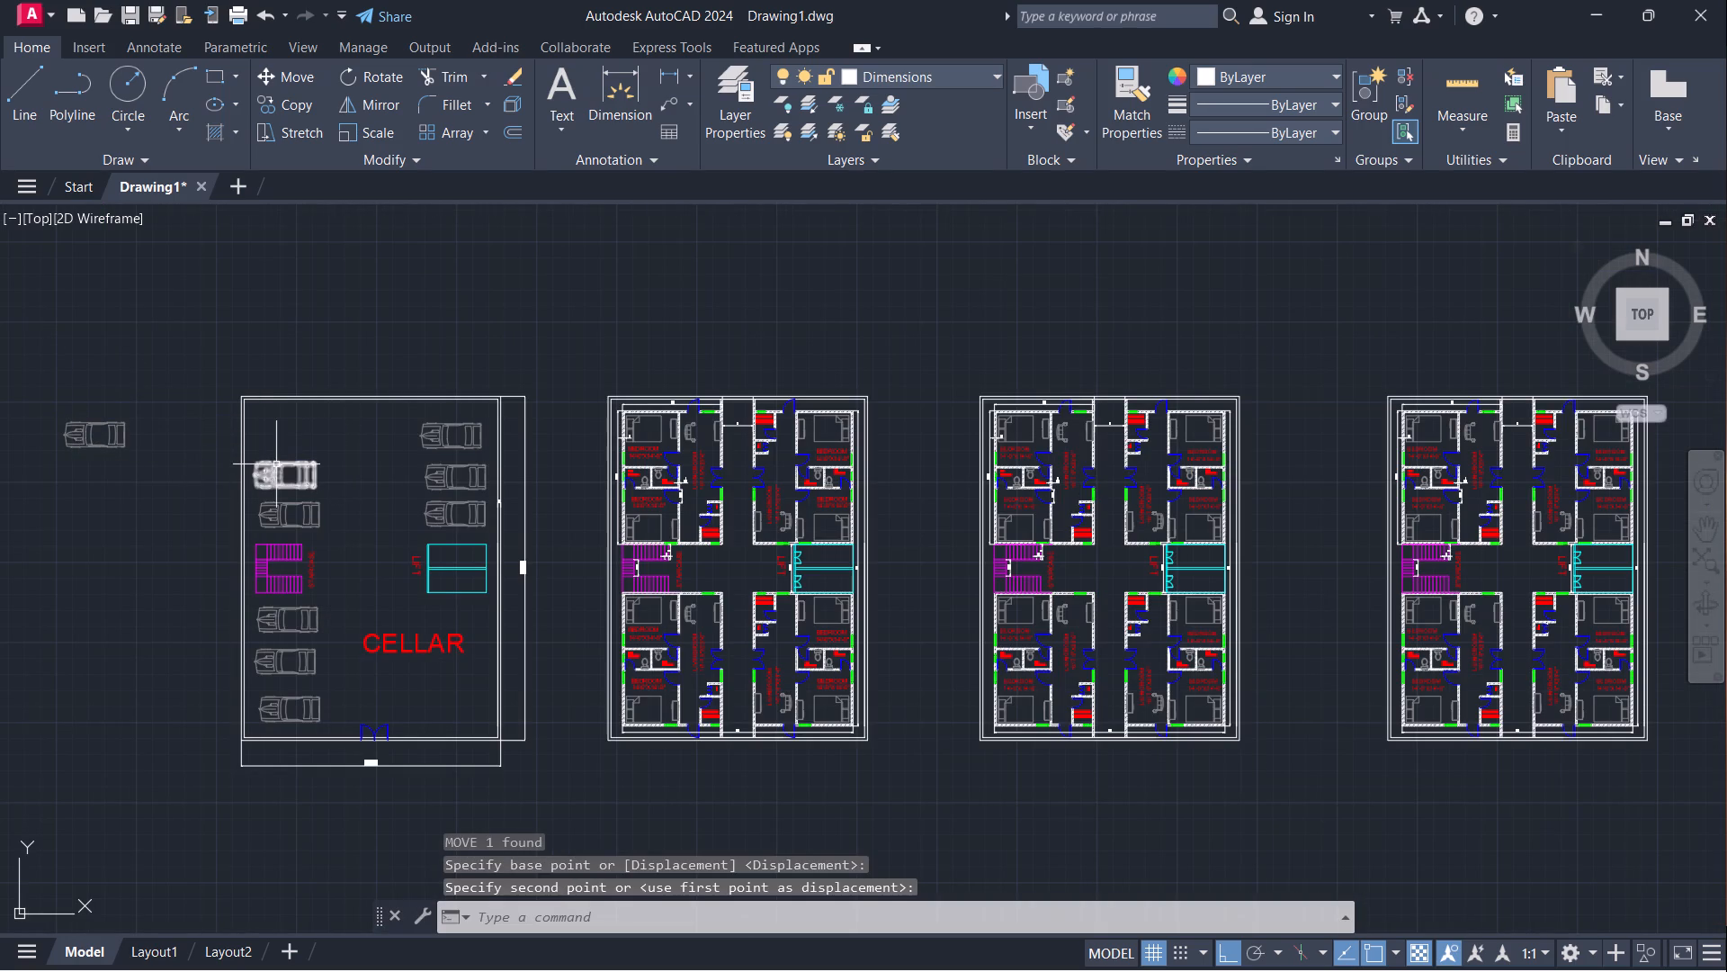
Erase the eight parked cars remaining inside the cellar plan, keeping the staircase, lift and CELLAR label.
{"action": "left_click", "coordinate": [279, 464]}
{"action": "left_click", "coordinate": [309, 514]}
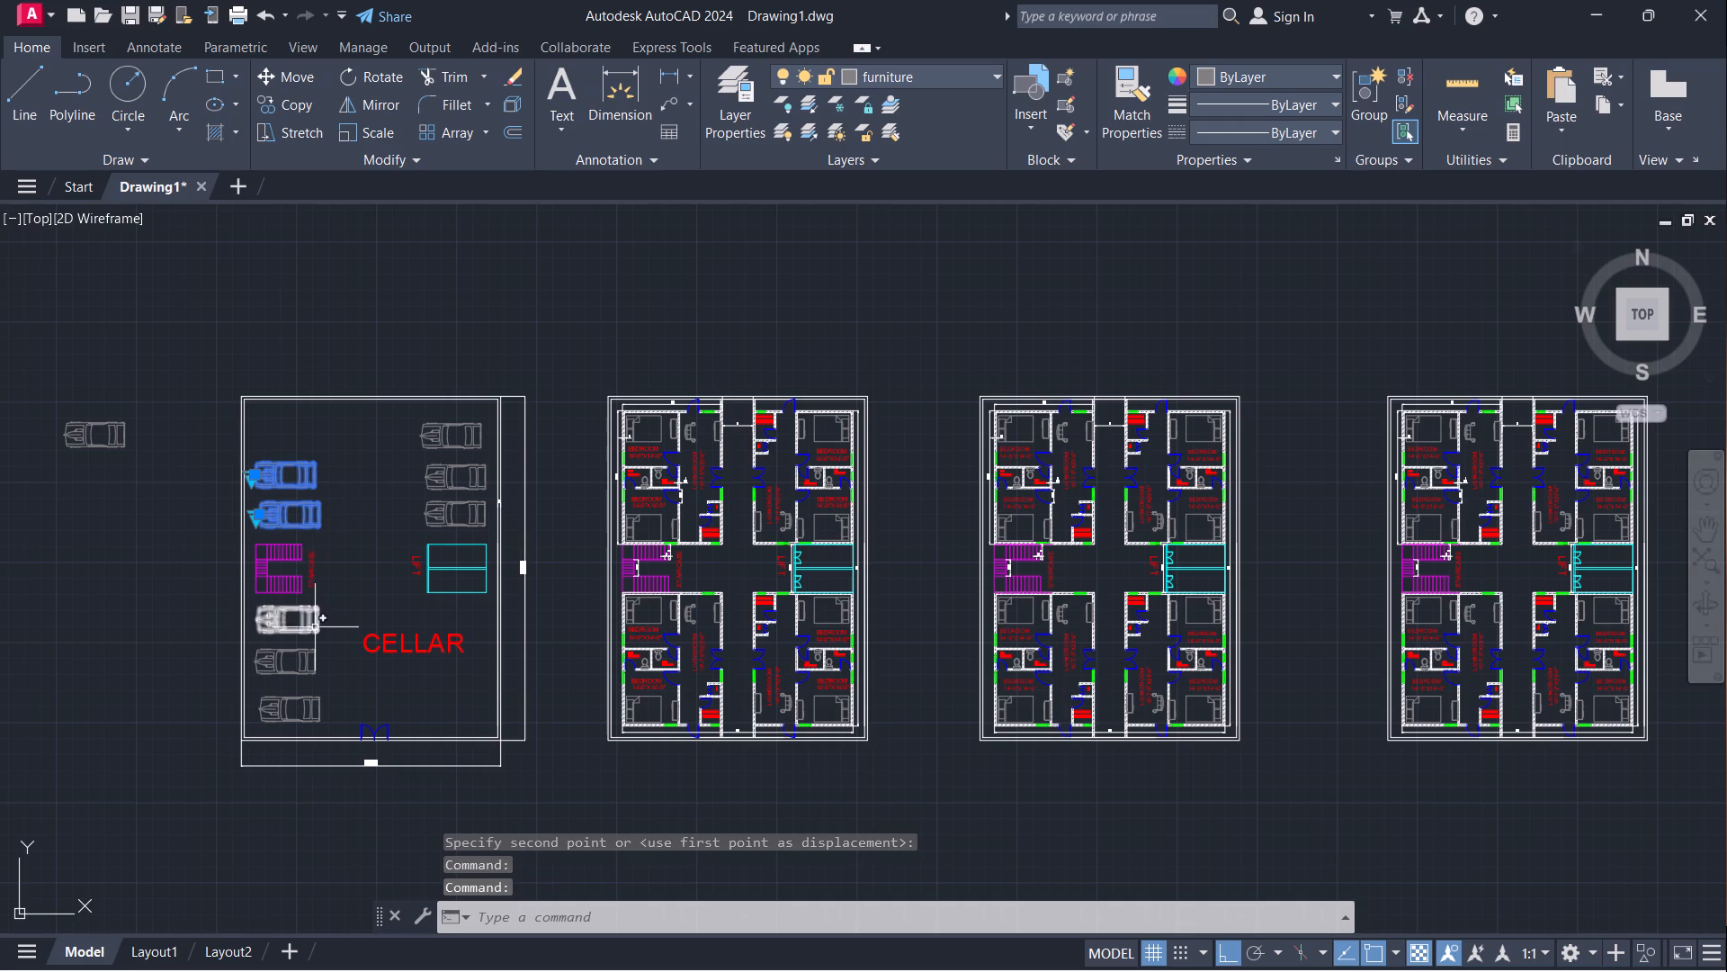
{"action": "left_click", "coordinate": [315, 627]}
{"action": "left_click", "coordinate": [304, 666]}
{"action": "left_click", "coordinate": [308, 709]}
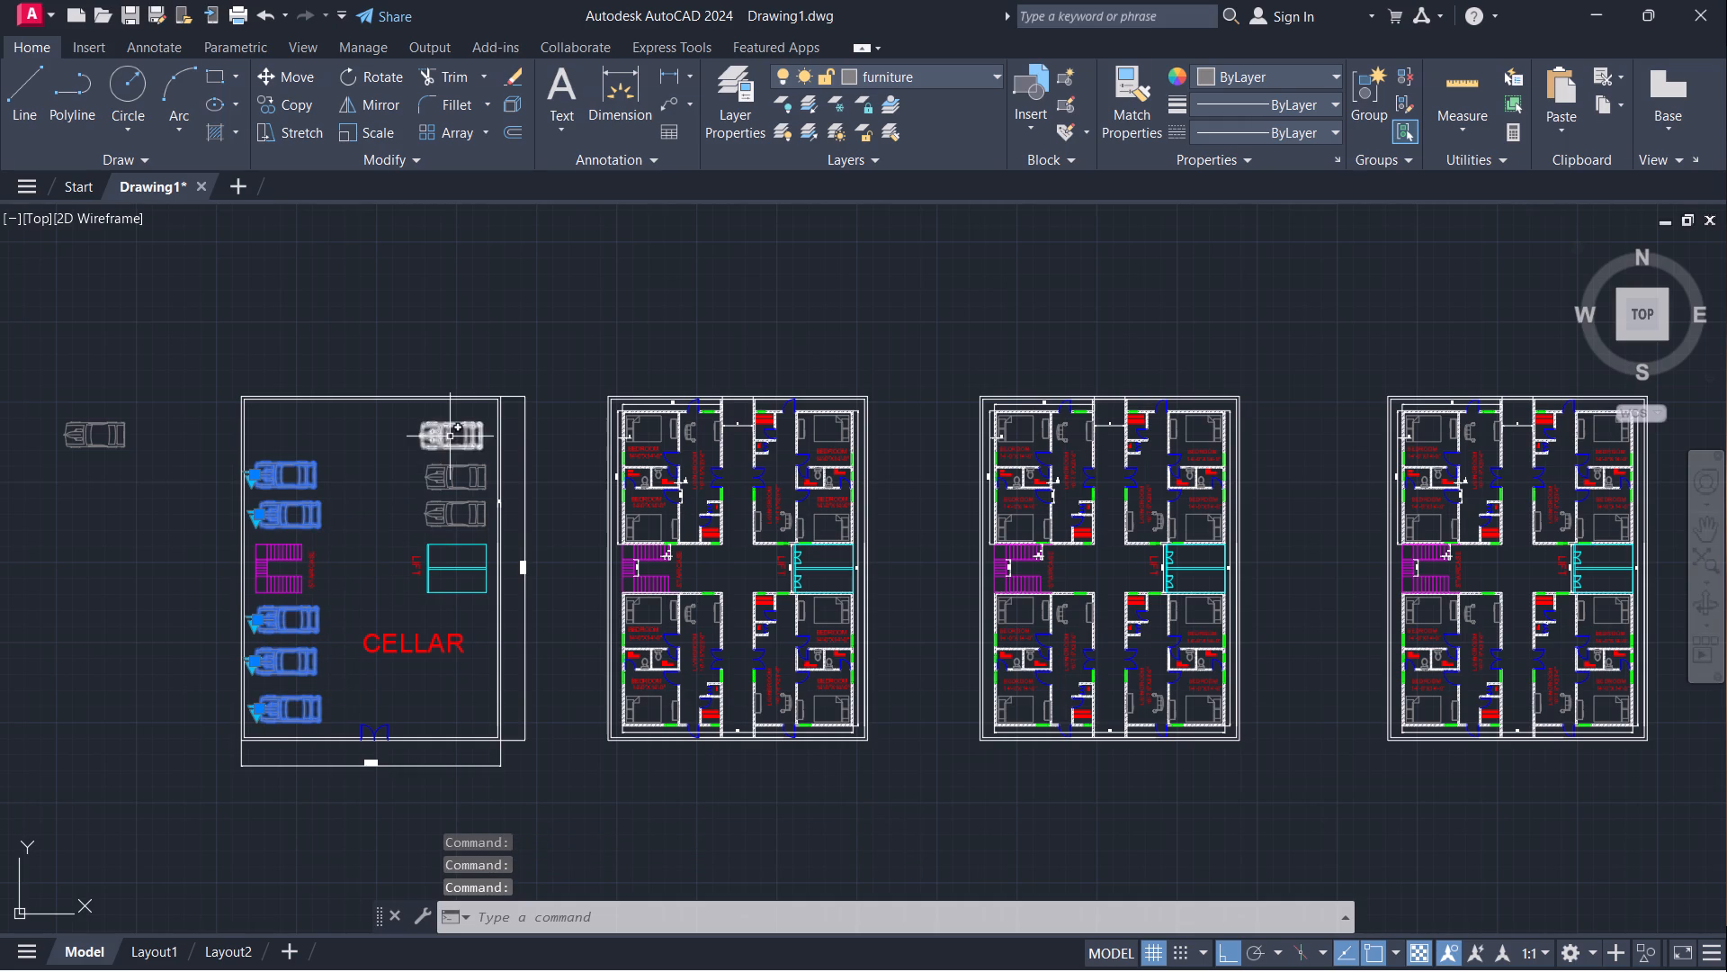
{"action": "left_click", "coordinate": [450, 435]}
{"action": "left_click", "coordinate": [454, 471]}
{"action": "left_click", "coordinate": [443, 508]}
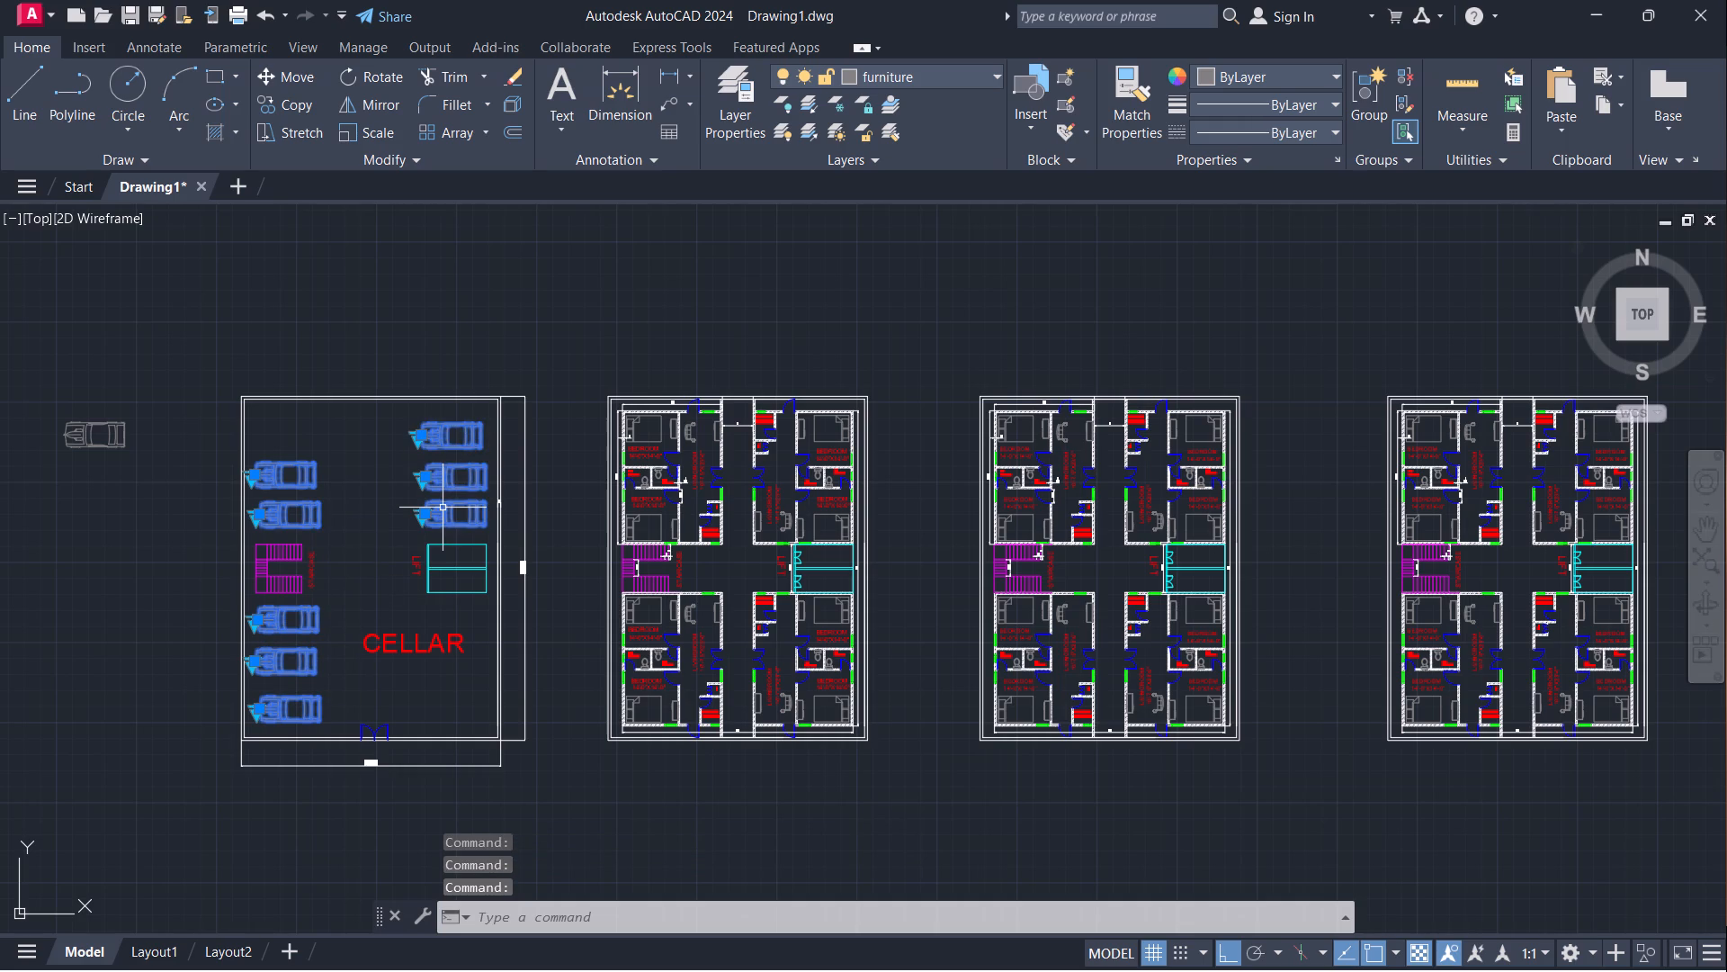
{"action": "key", "text": "e"}
{"action": "key", "text": "Return"}
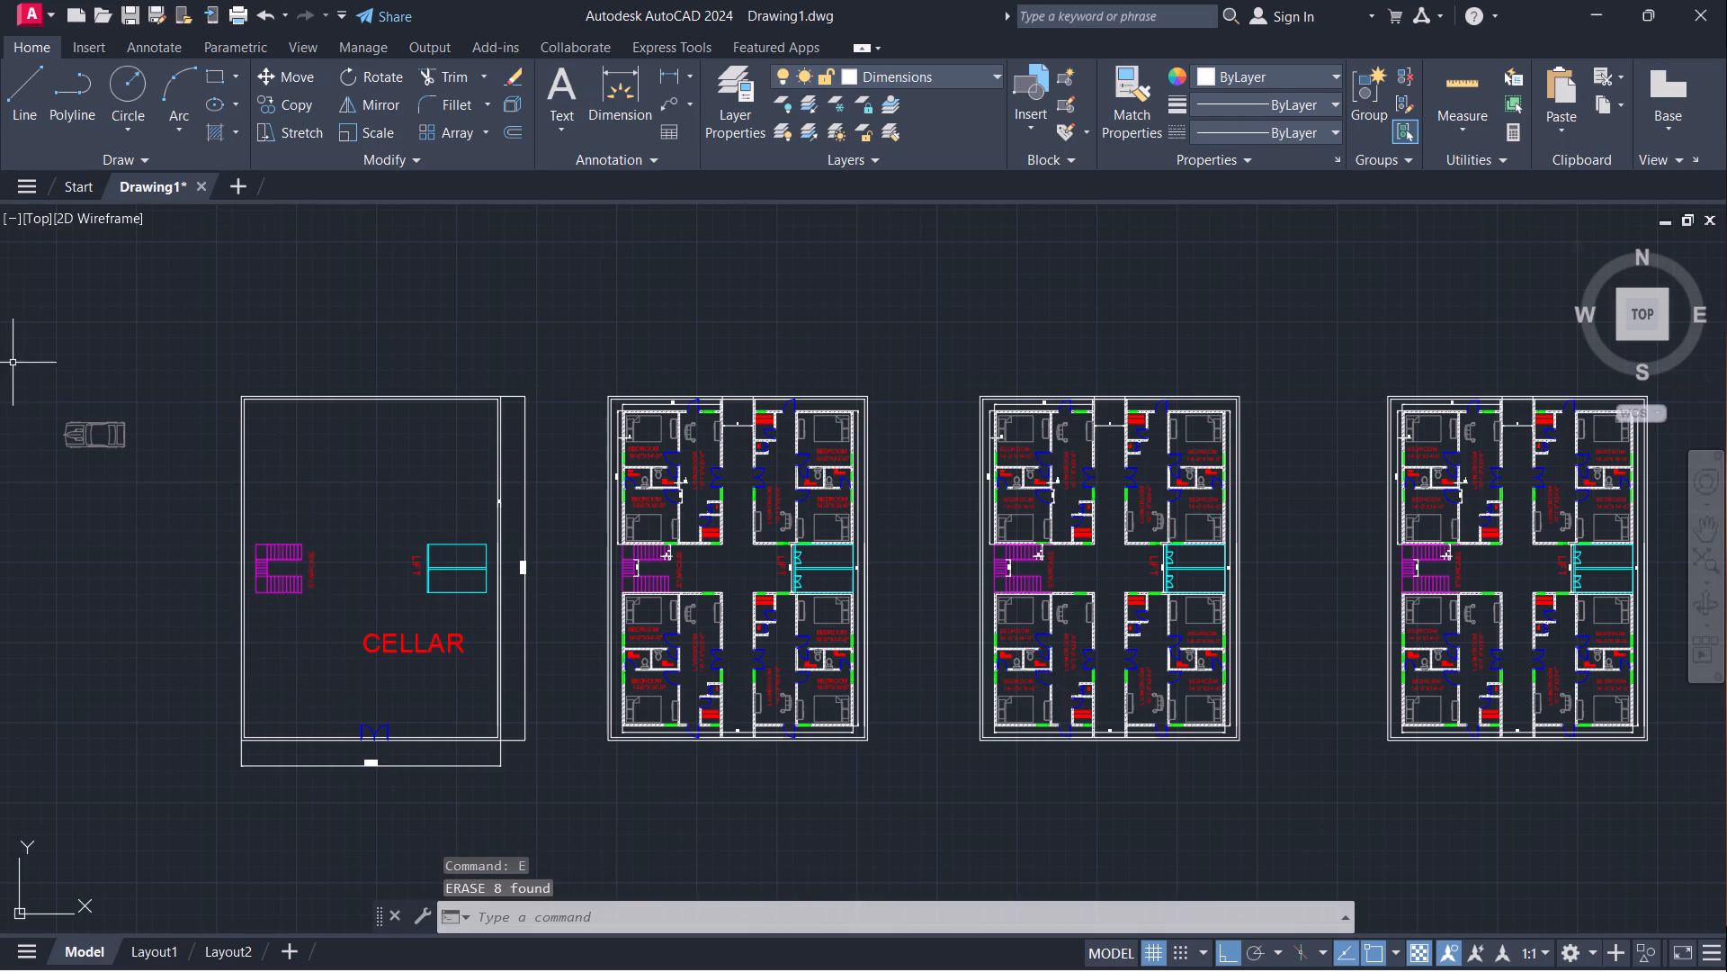
Scale the car parked west of the cellar plan down about its centre to roughly three quarters of its size.
{"action": "scroll", "coordinate": [4, 454], "scroll_direction": "up", "scroll_amount": 2}
{"action": "scroll", "coordinate": [122, 475], "scroll_direction": "up", "scroll_amount": 2}
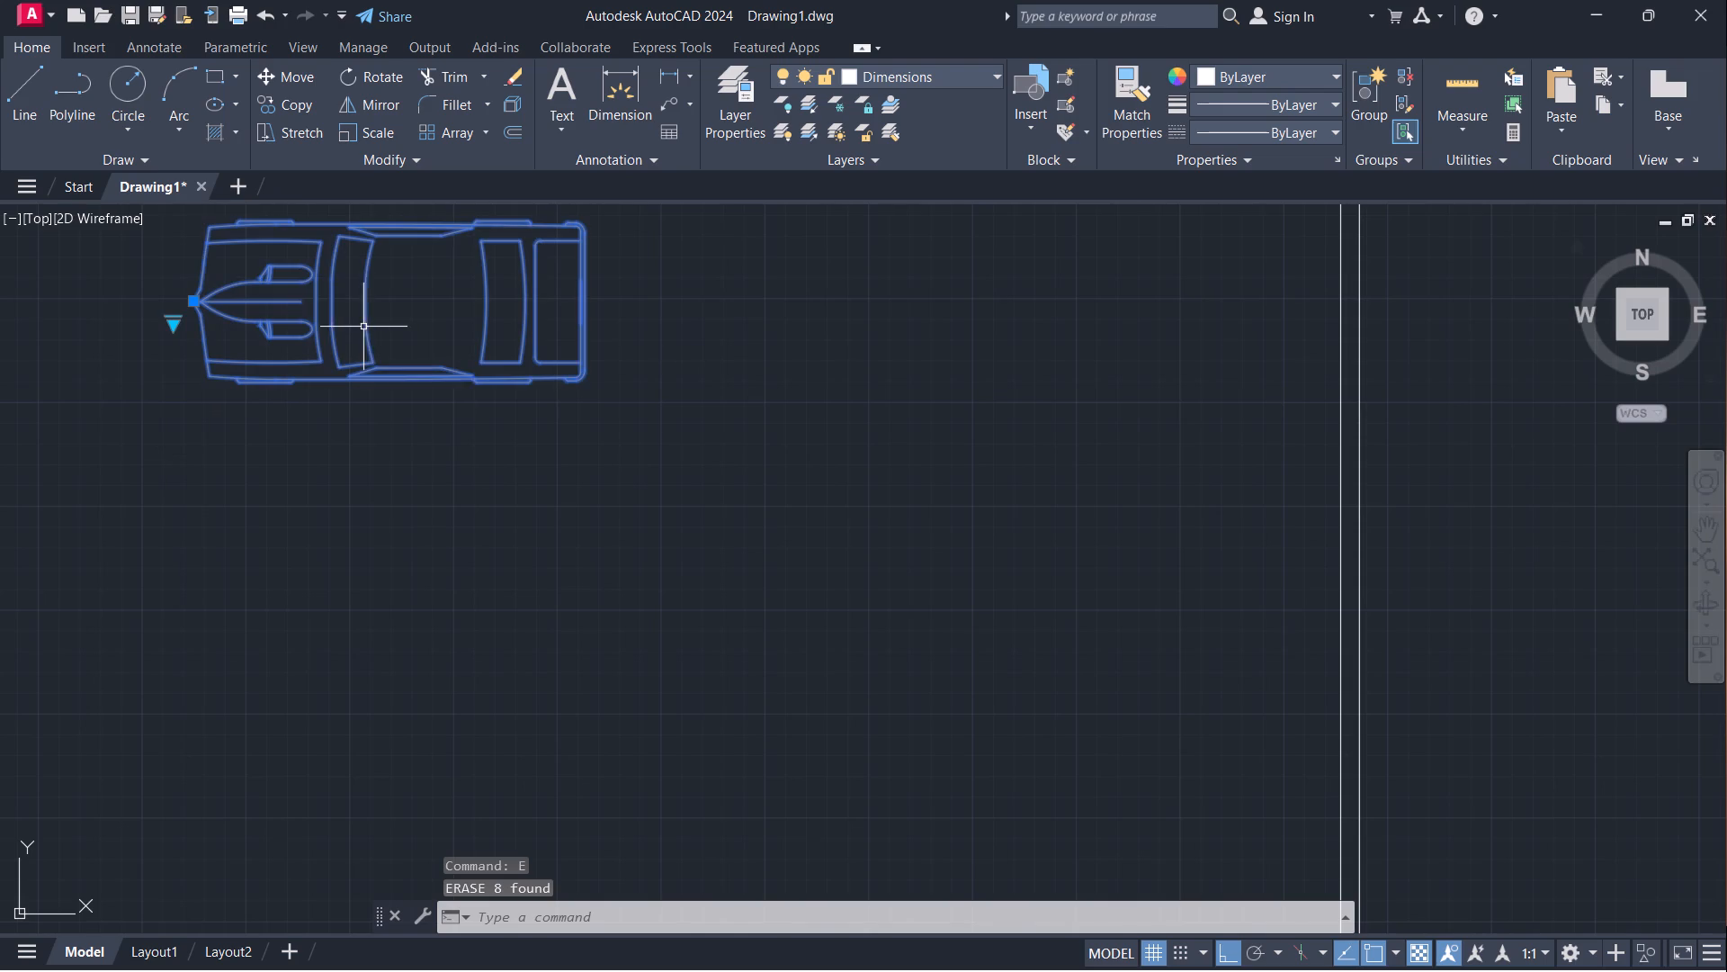
{"action": "left_click", "coordinate": [363, 327]}
{"action": "type", "text": "SC"}
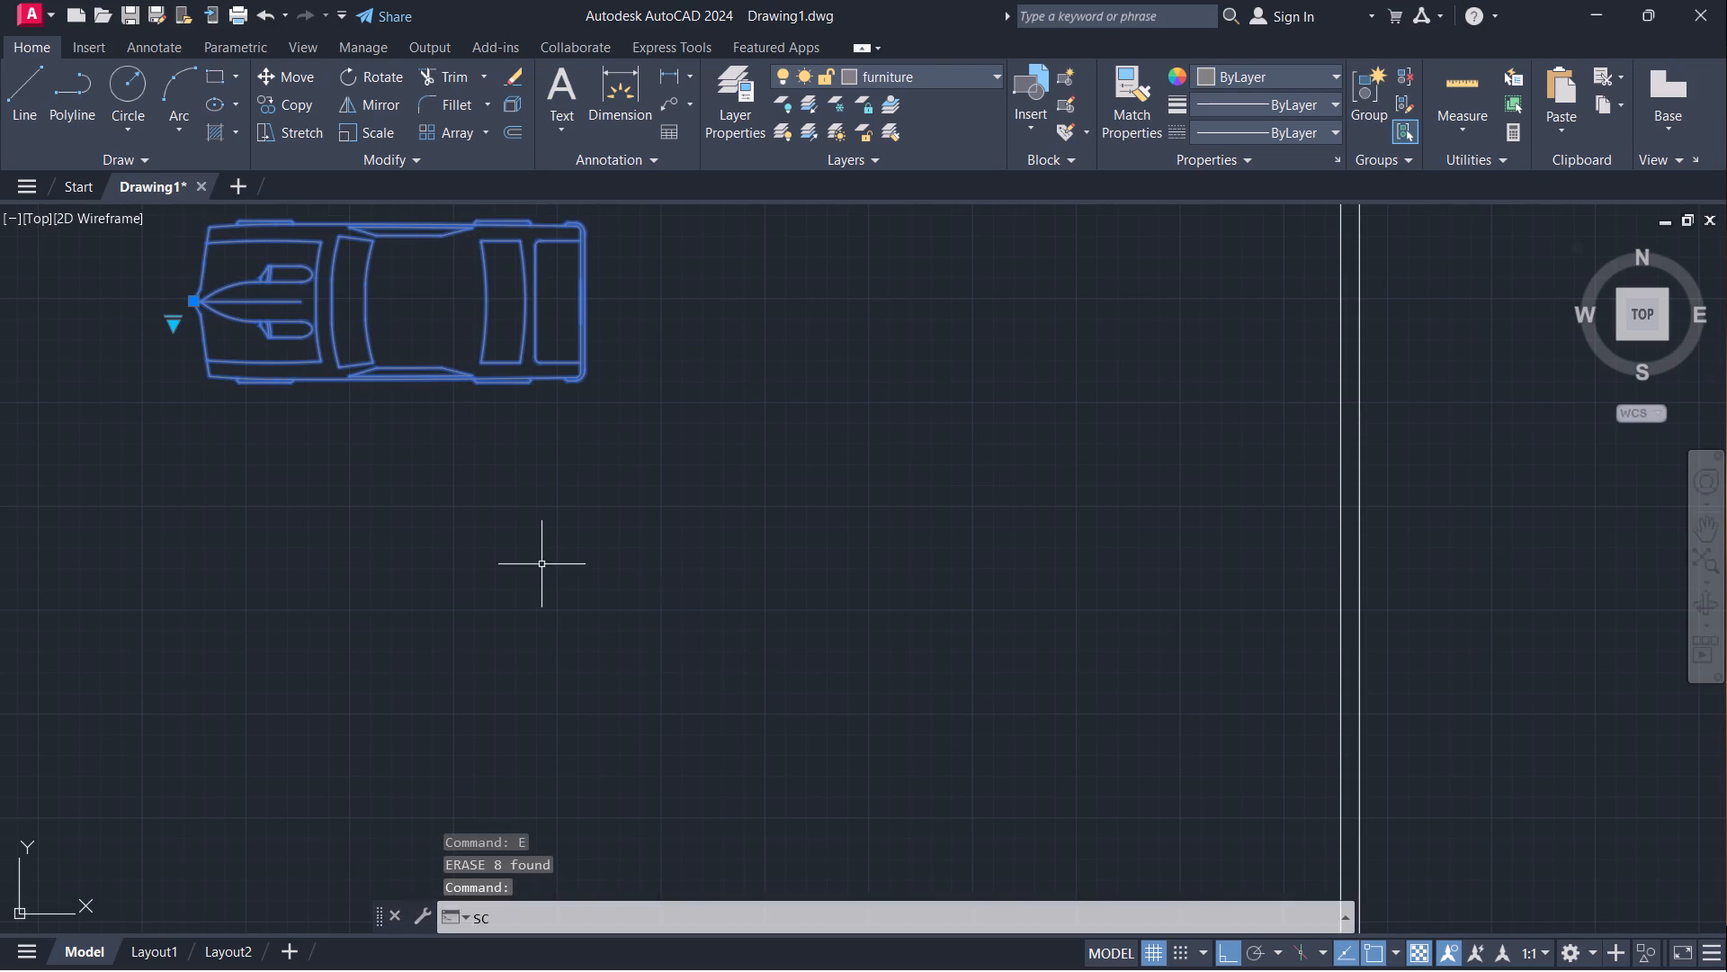
{"action": "key", "text": "Return"}
{"action": "left_click", "coordinate": [416, 305]}
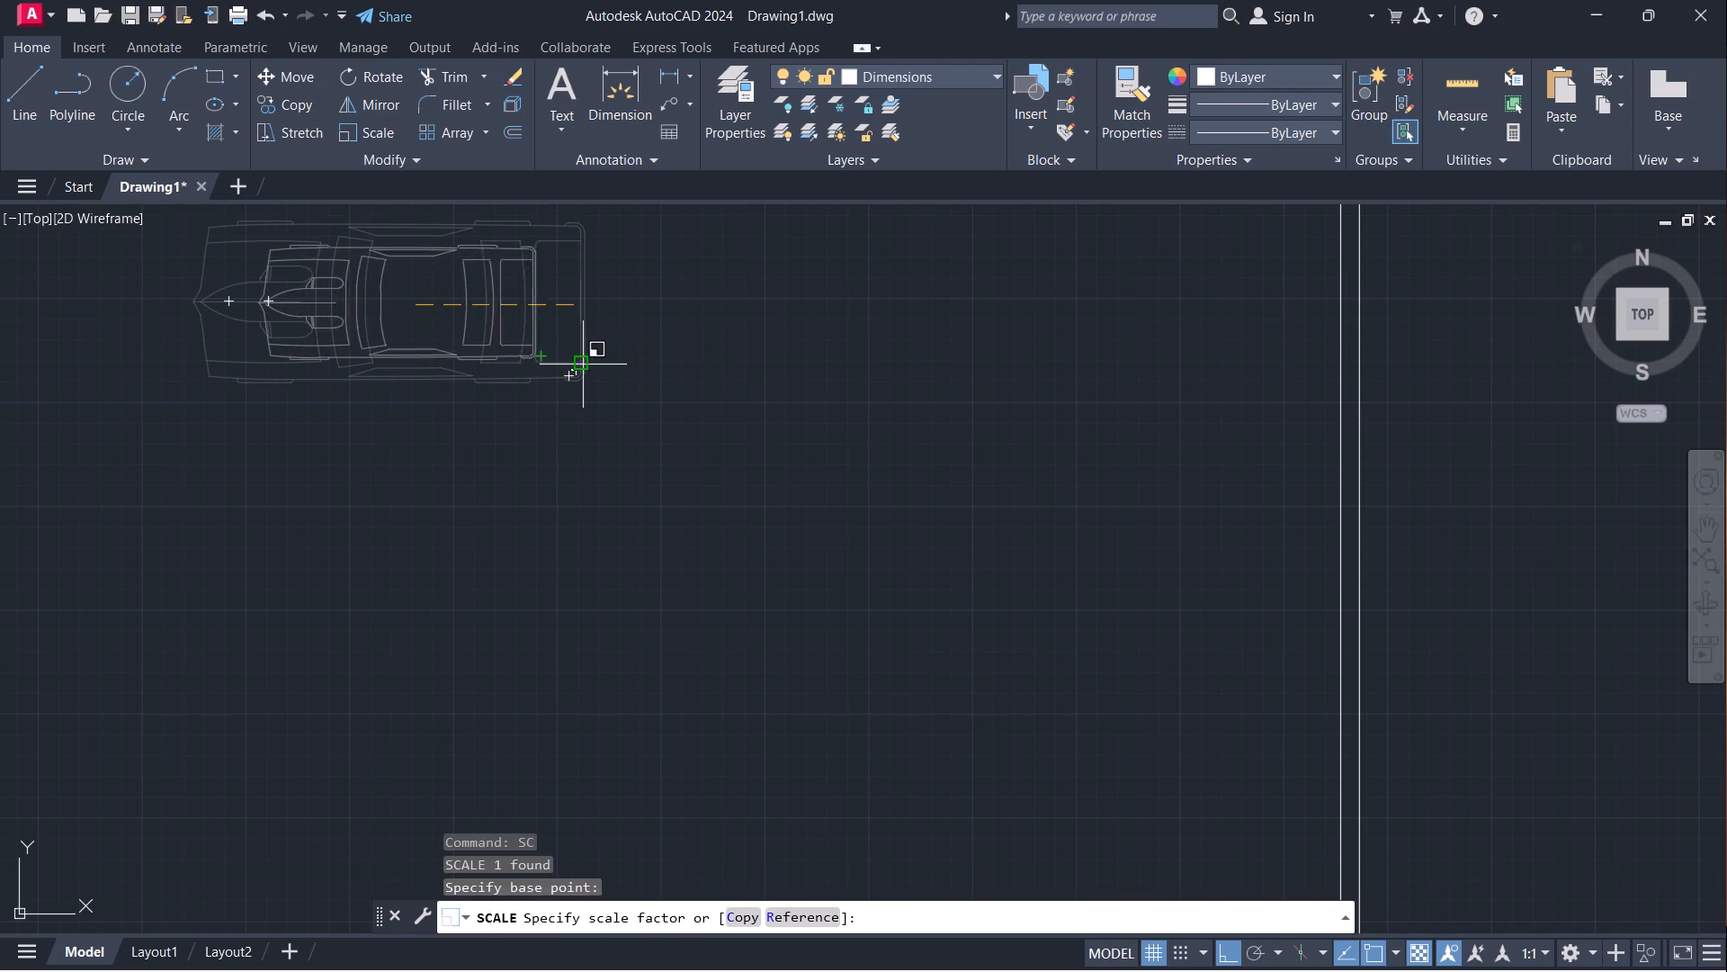
{"action": "left_click", "coordinate": [595, 368]}
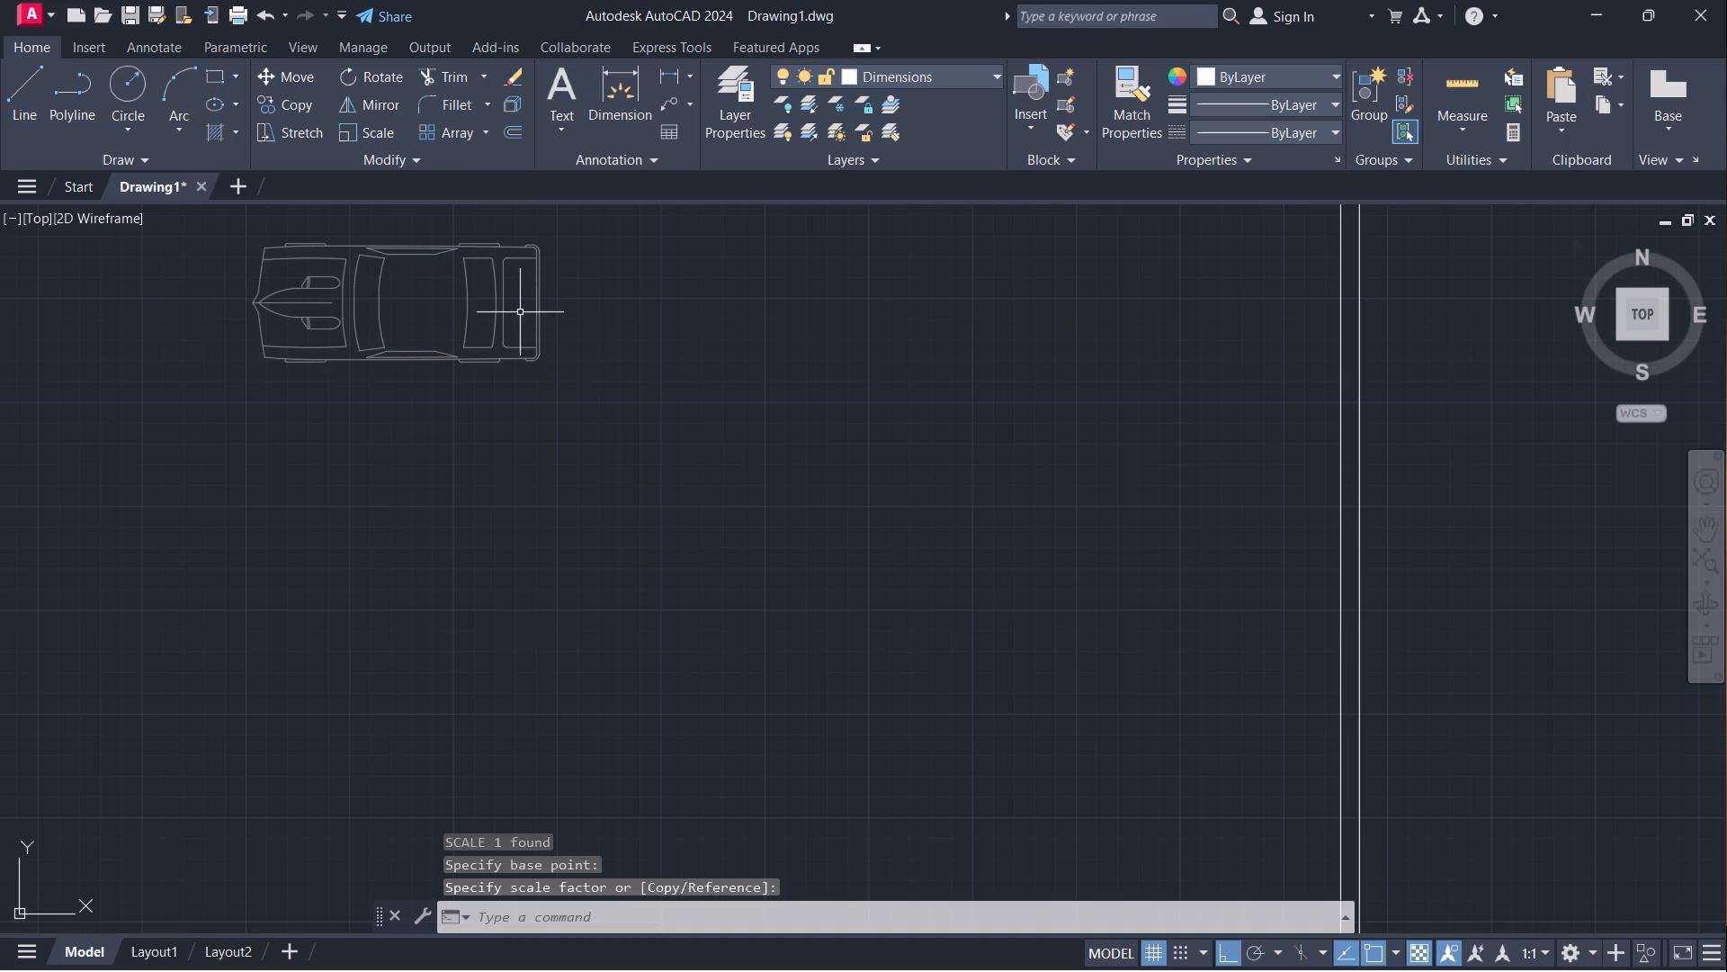
Copy the reduced car into the cellar plan with Ortho off, placing four in a column north of the staircase.
{"action": "scroll", "coordinate": [520, 311], "scroll_direction": "down", "scroll_amount": 2}
{"action": "left_click", "coordinate": [482, 324]}
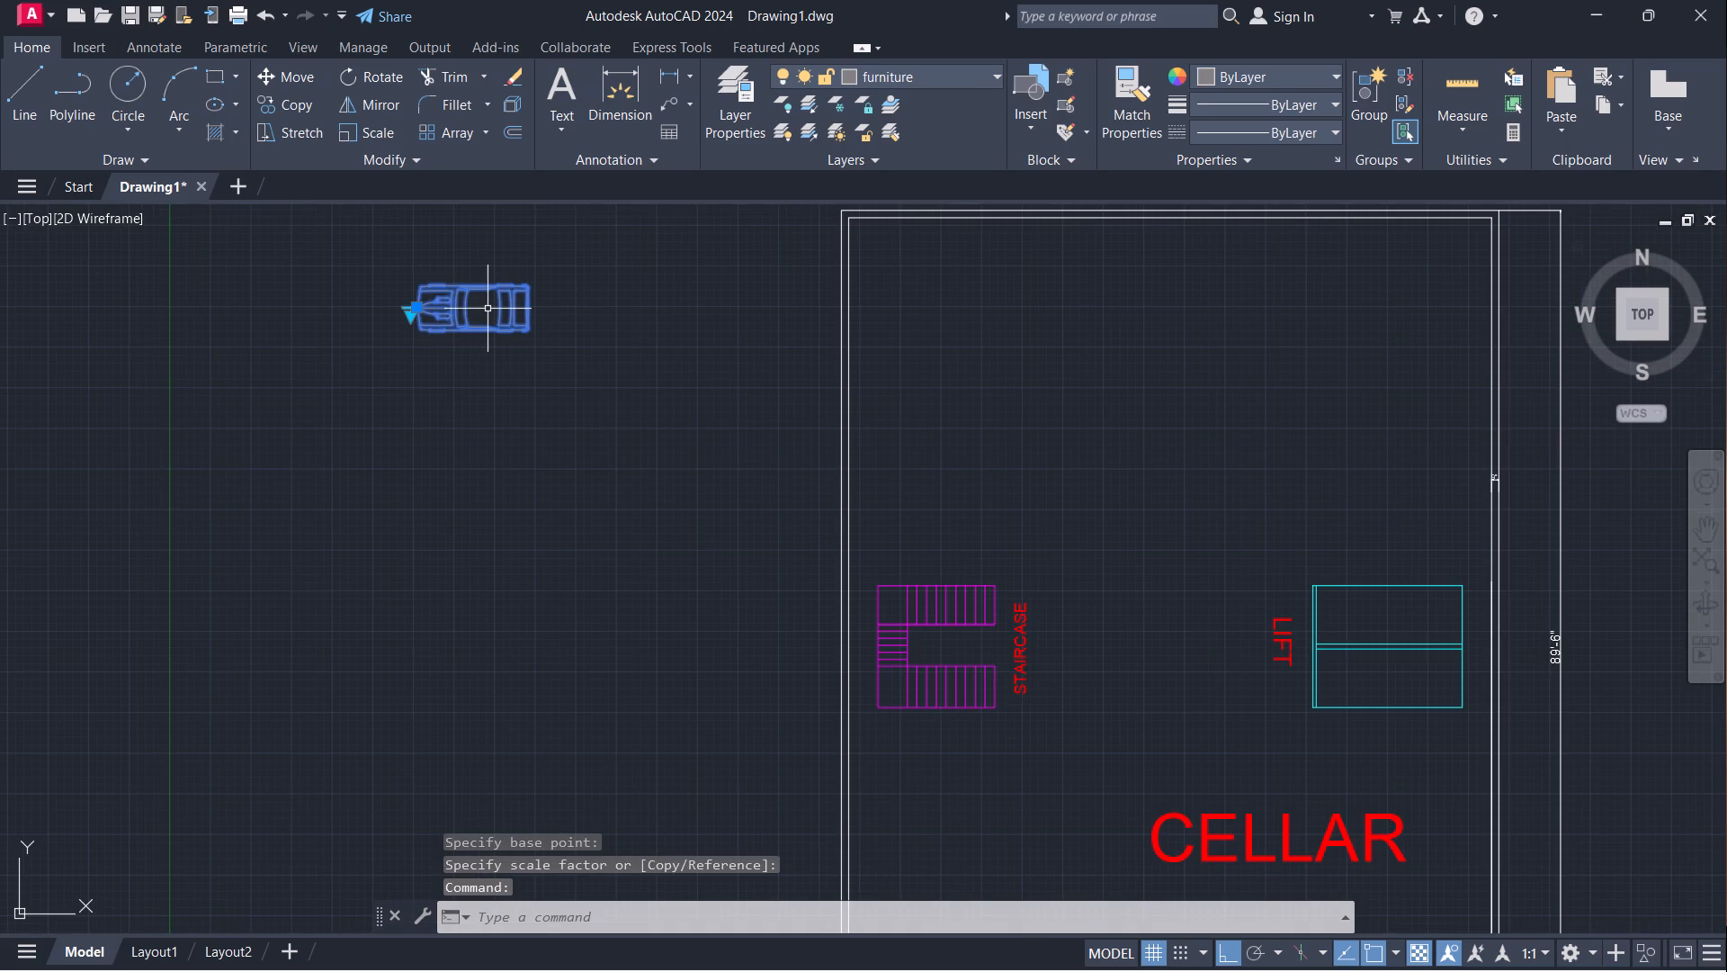
{"action": "type", "text": "CO"}
{"action": "key", "text": "Return"}
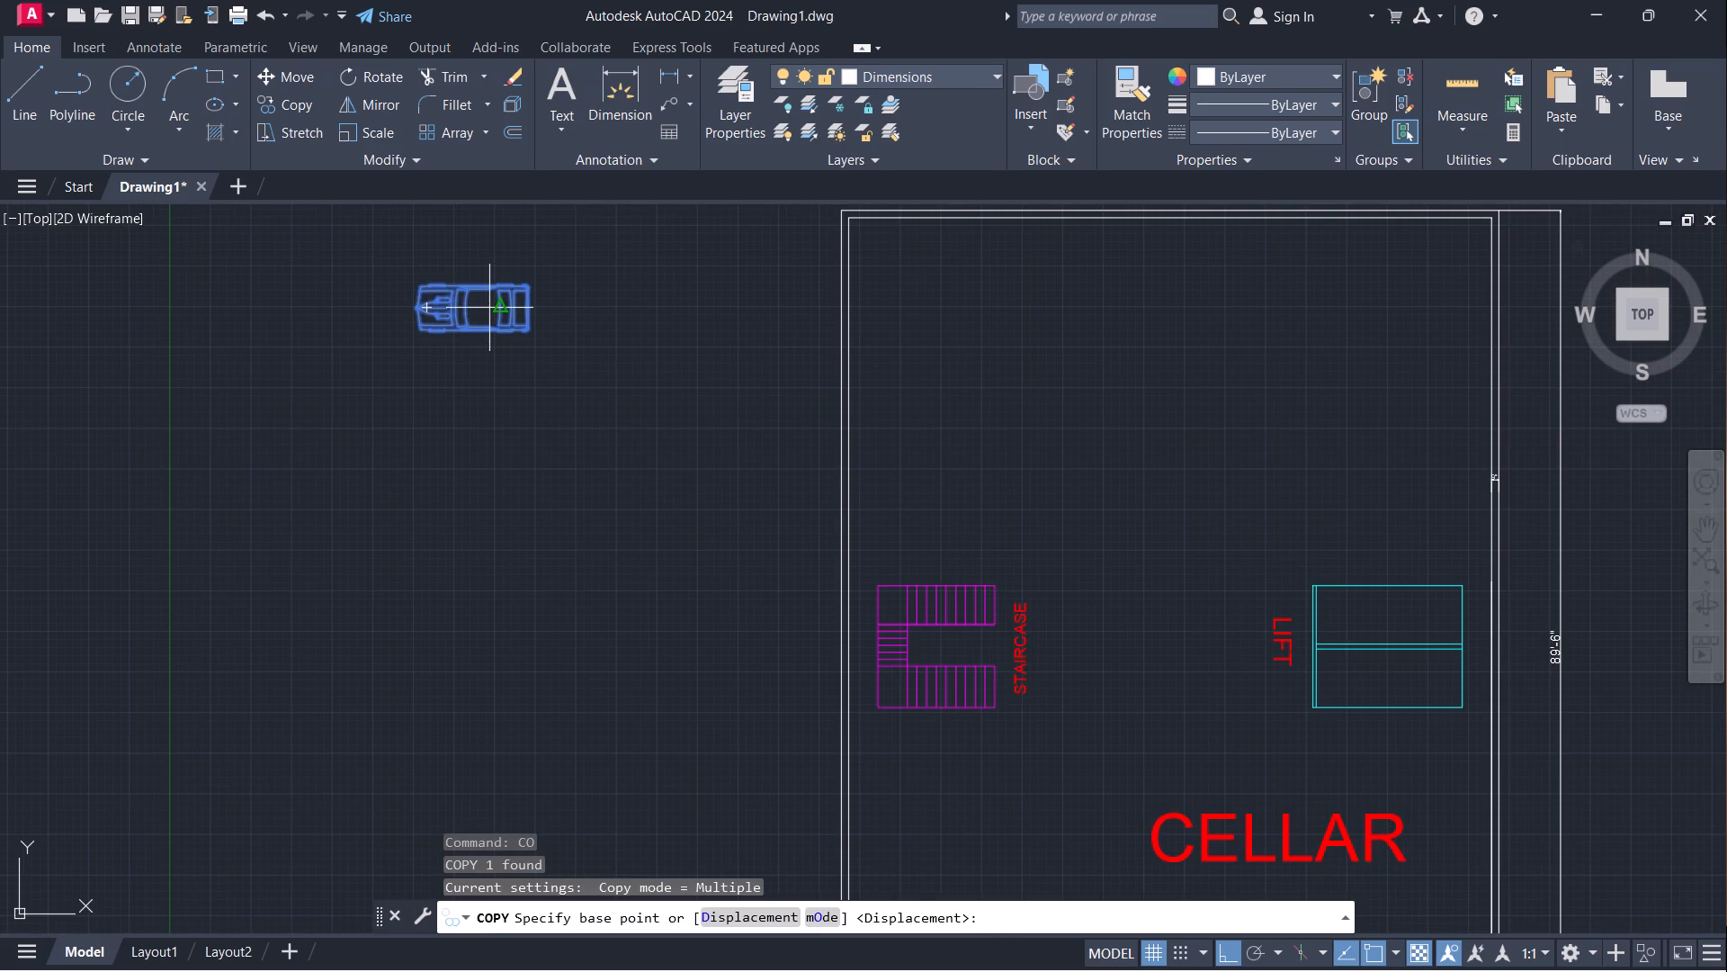
{"action": "left_click", "coordinate": [478, 308]}
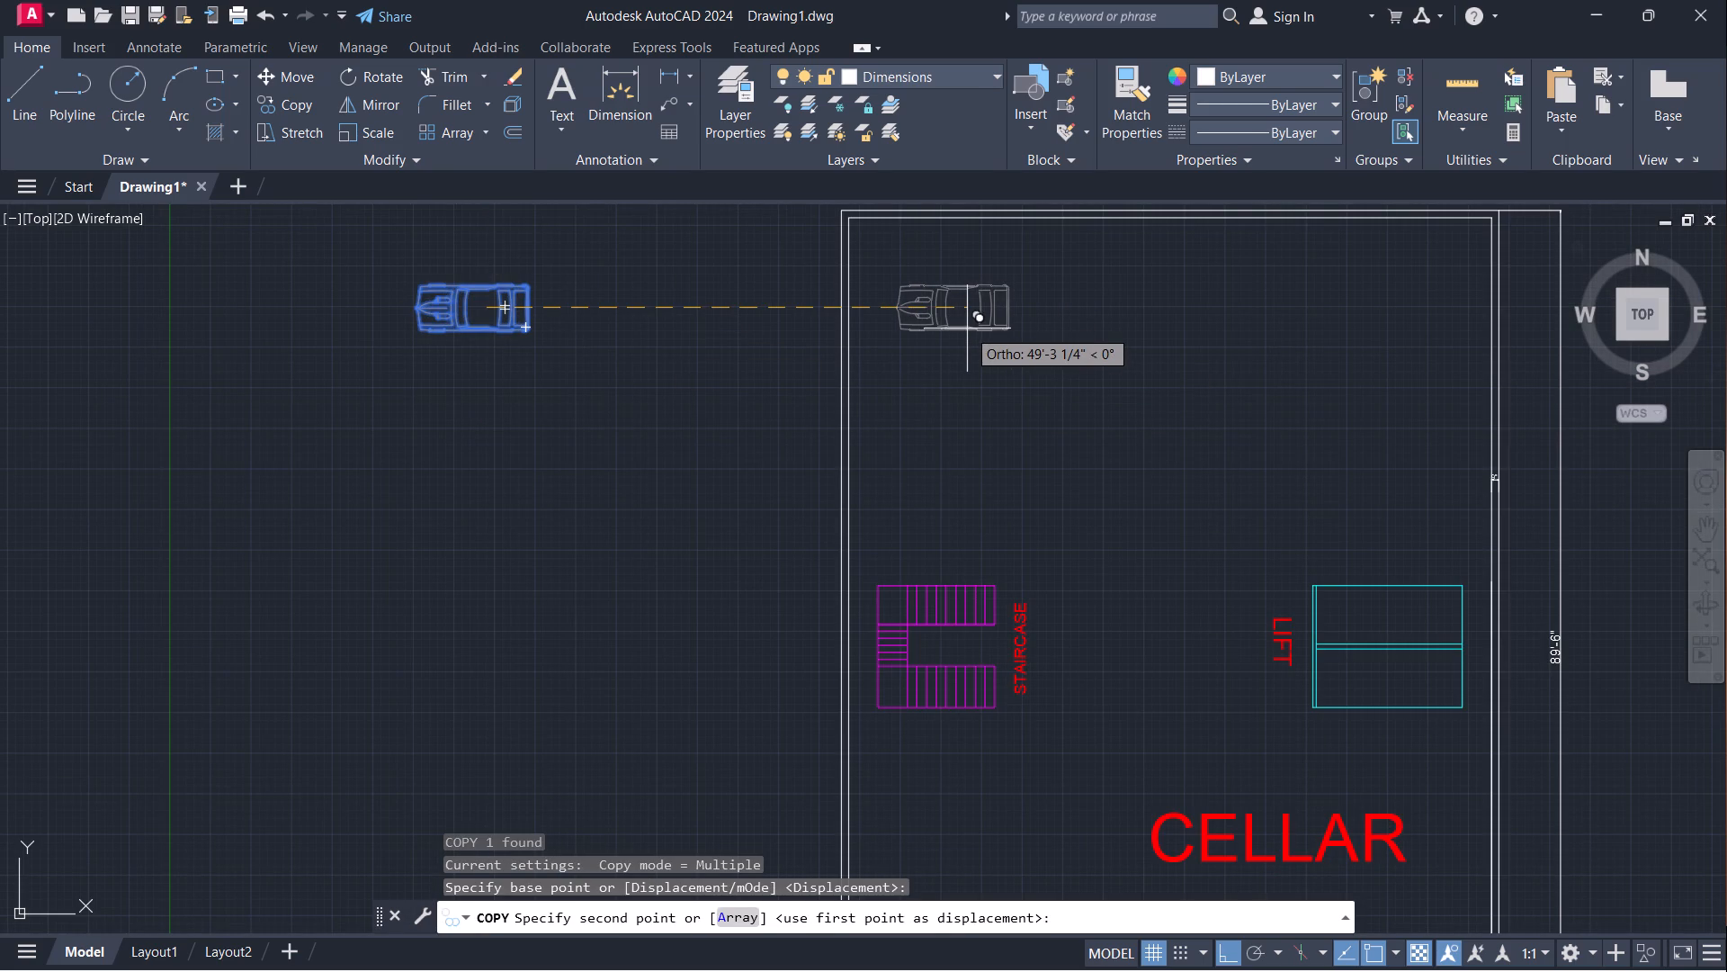
{"action": "key", "text": "F8"}
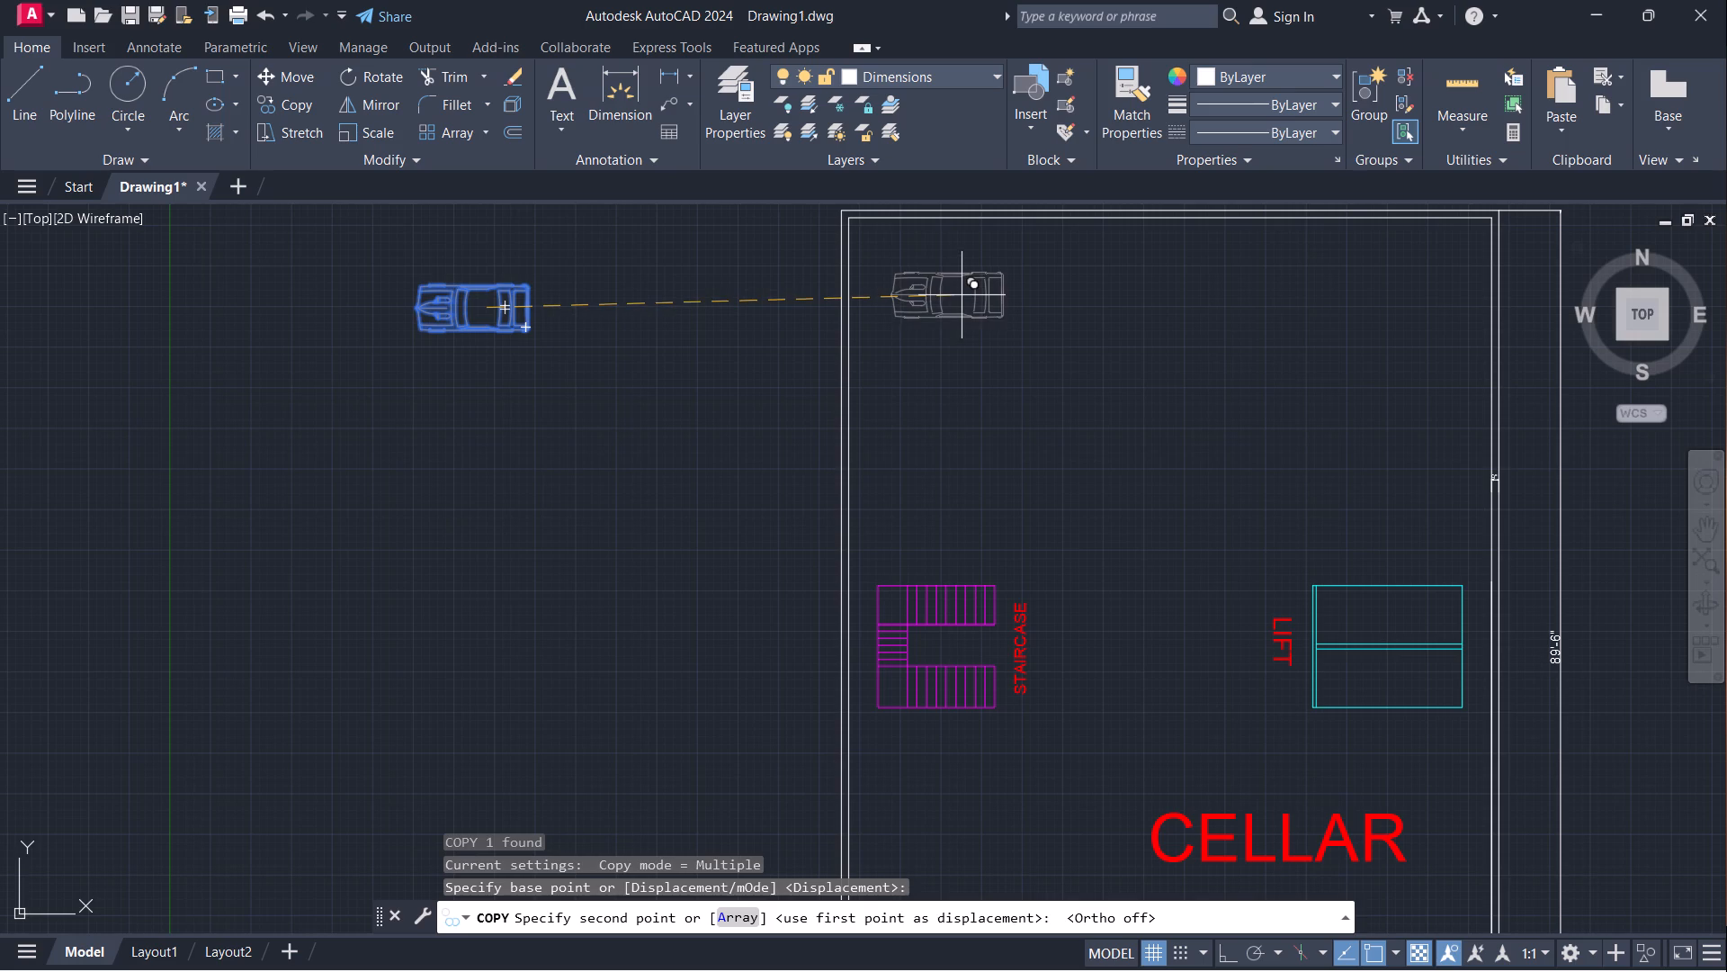
{"action": "left_click", "coordinate": [969, 291]}
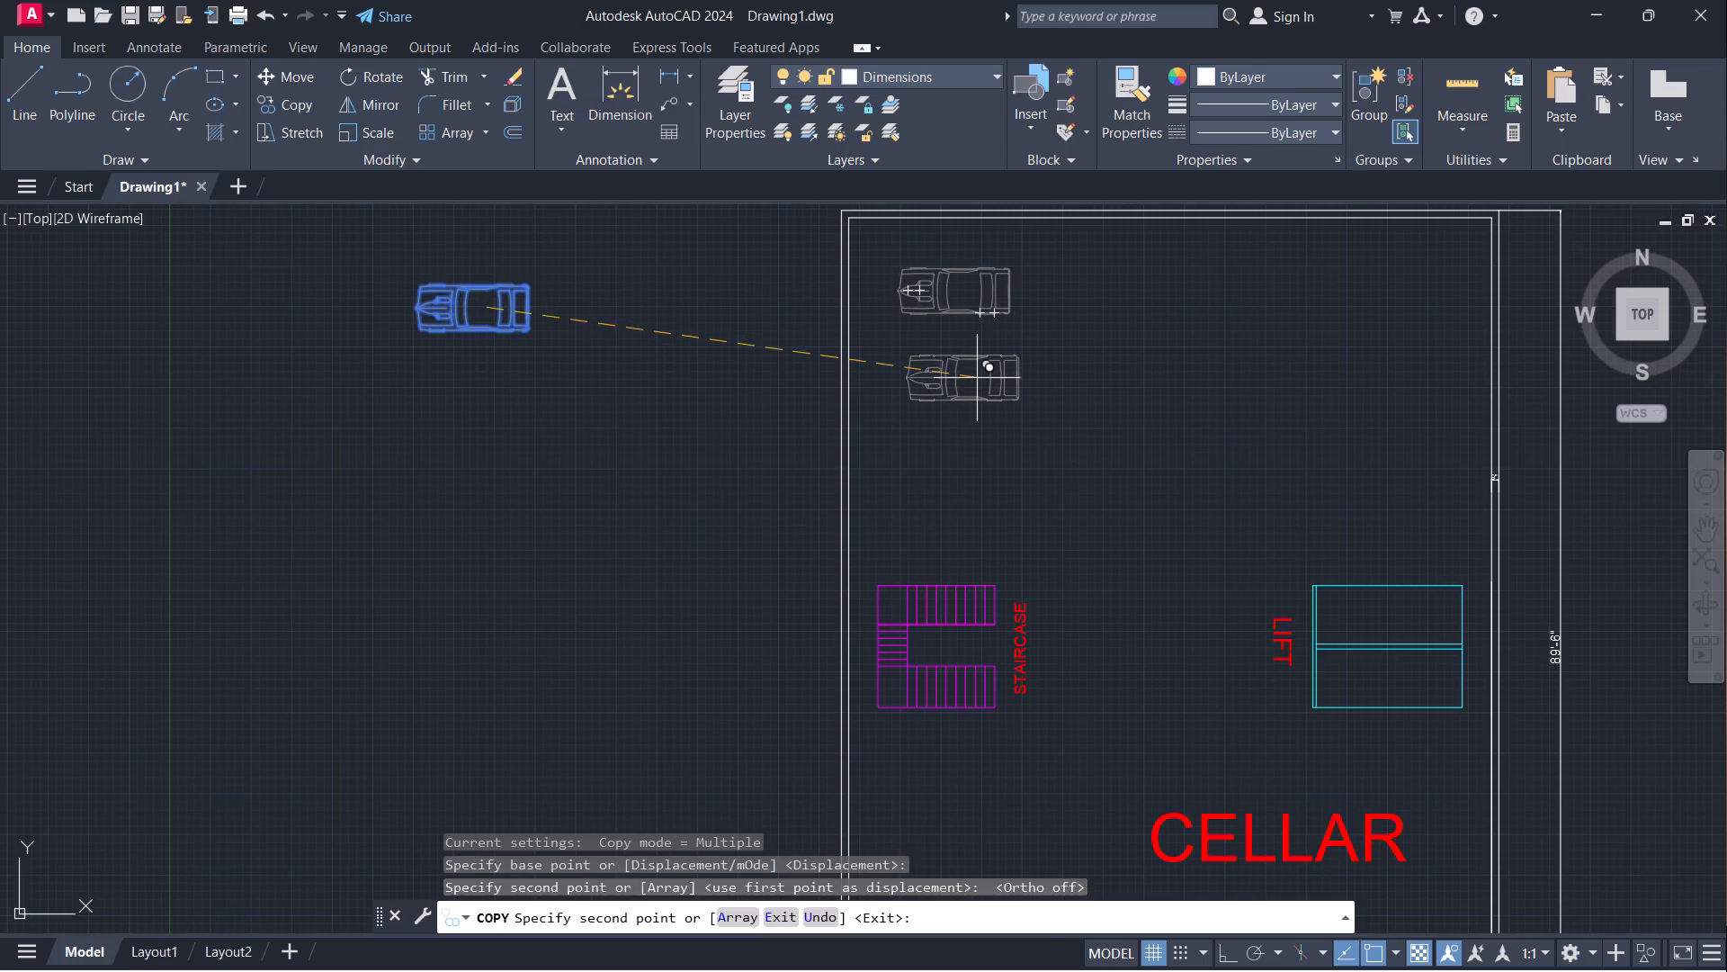
{"action": "left_click", "coordinate": [977, 378]}
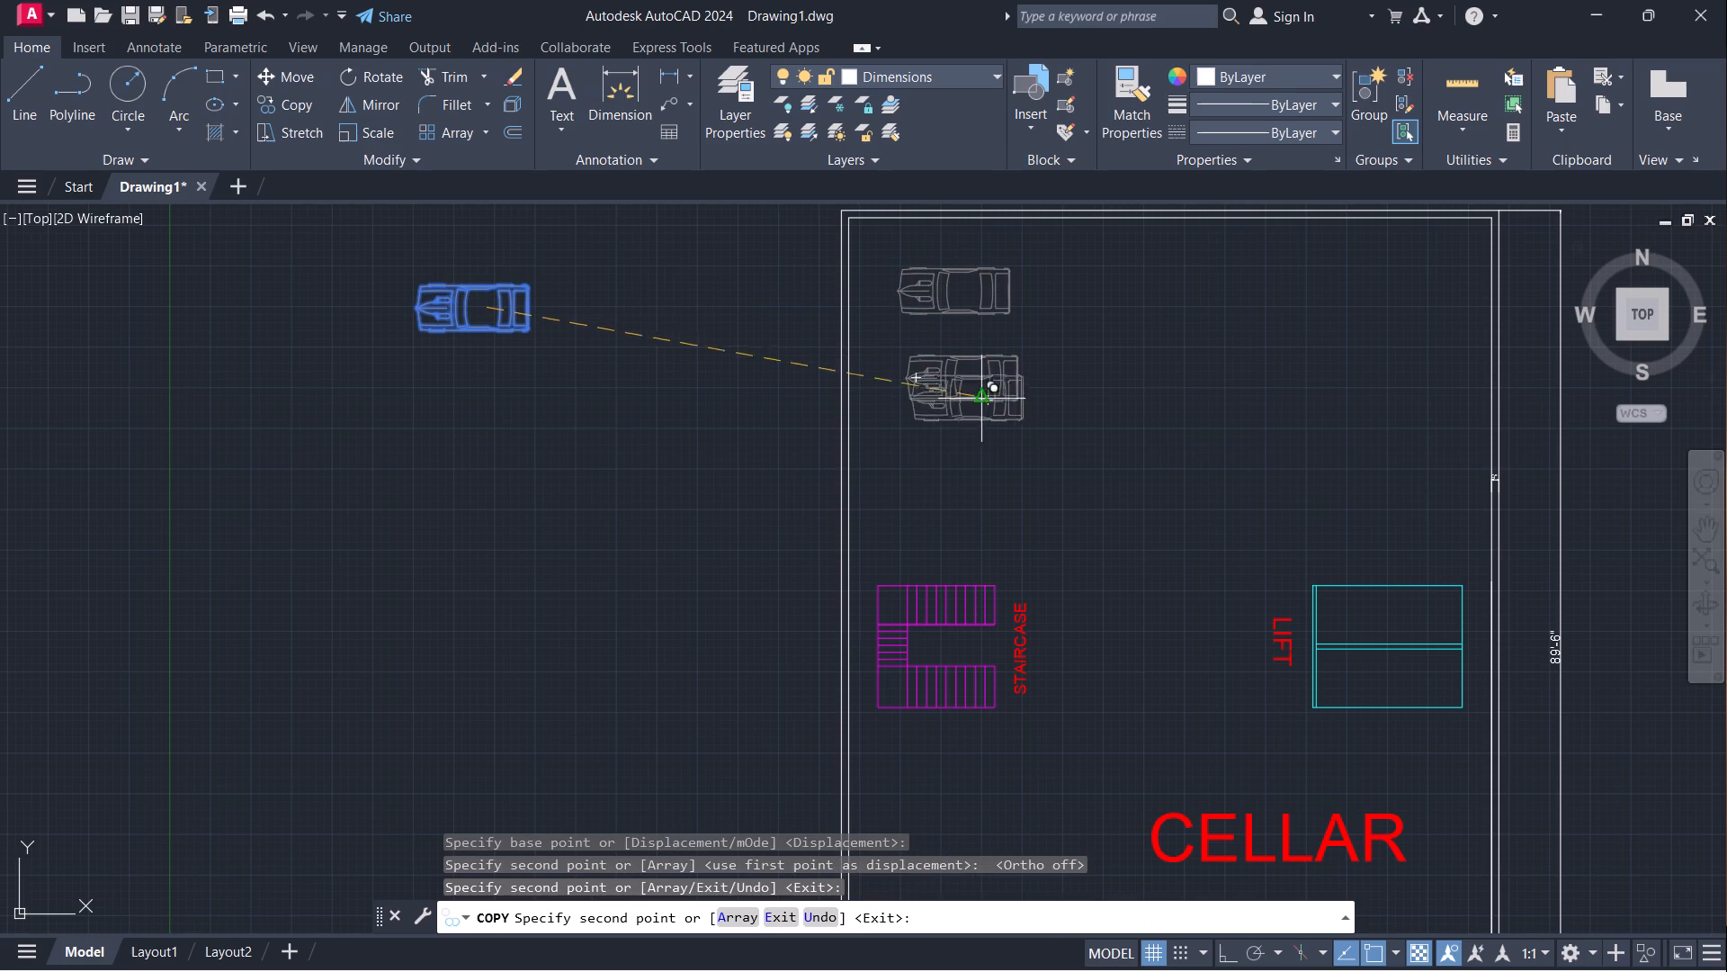
{"action": "left_click", "coordinate": [980, 456]}
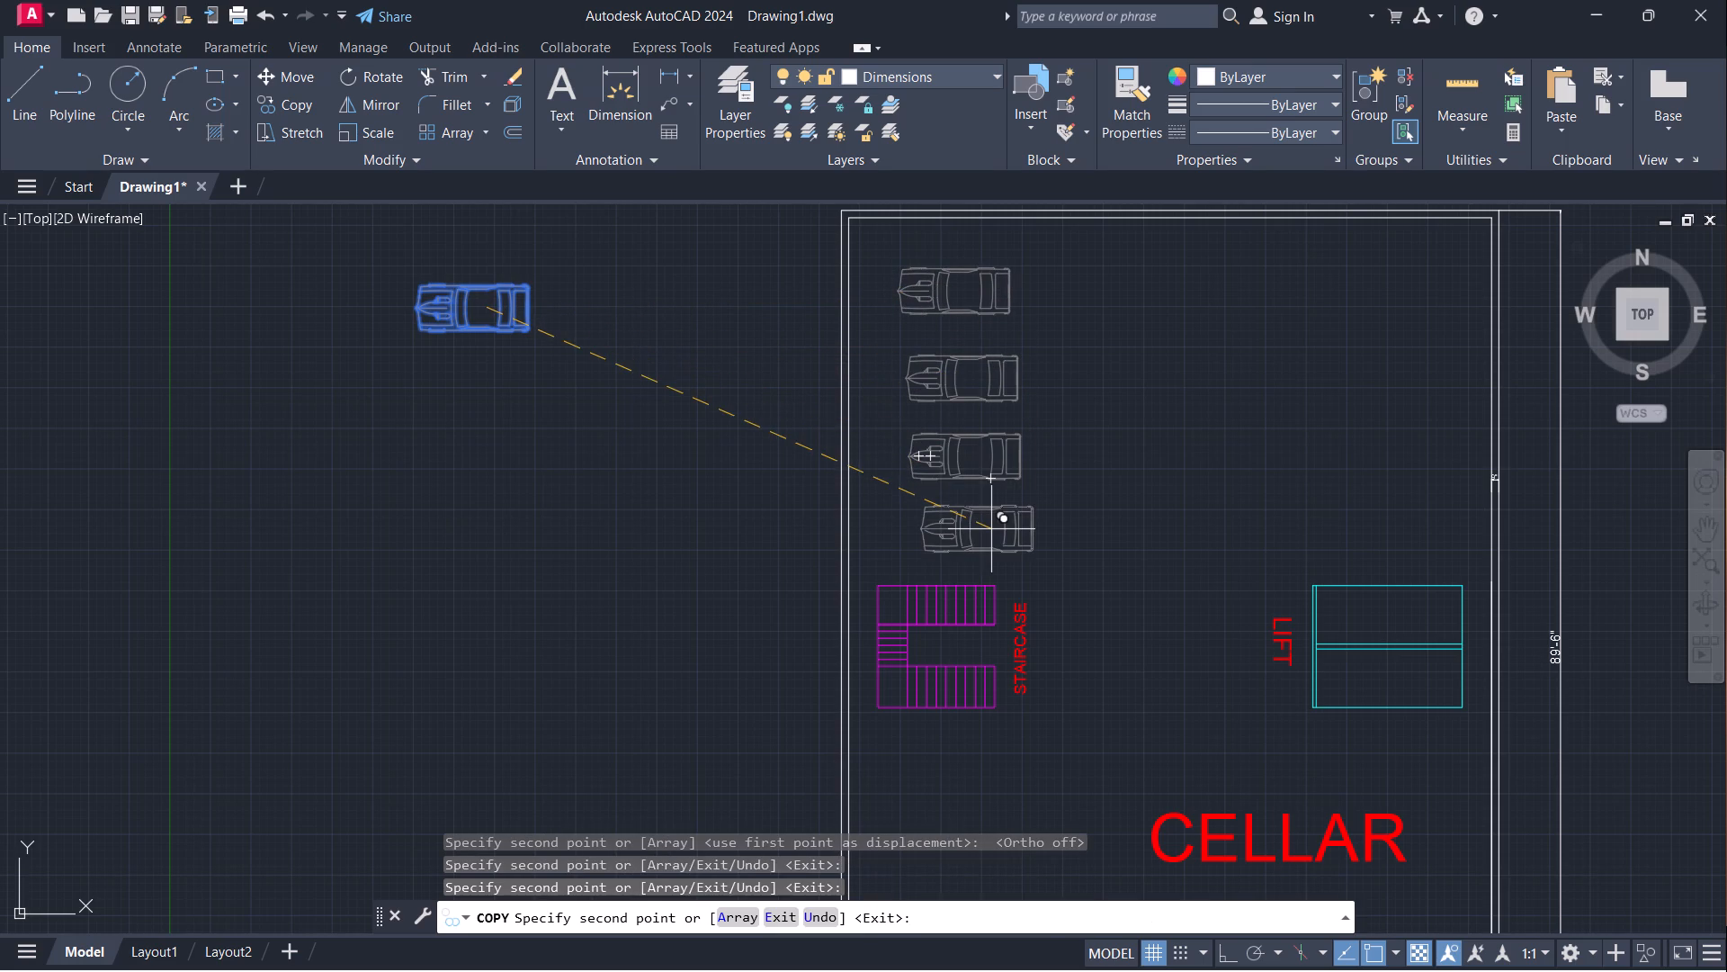
{"action": "left_click", "coordinate": [982, 532]}
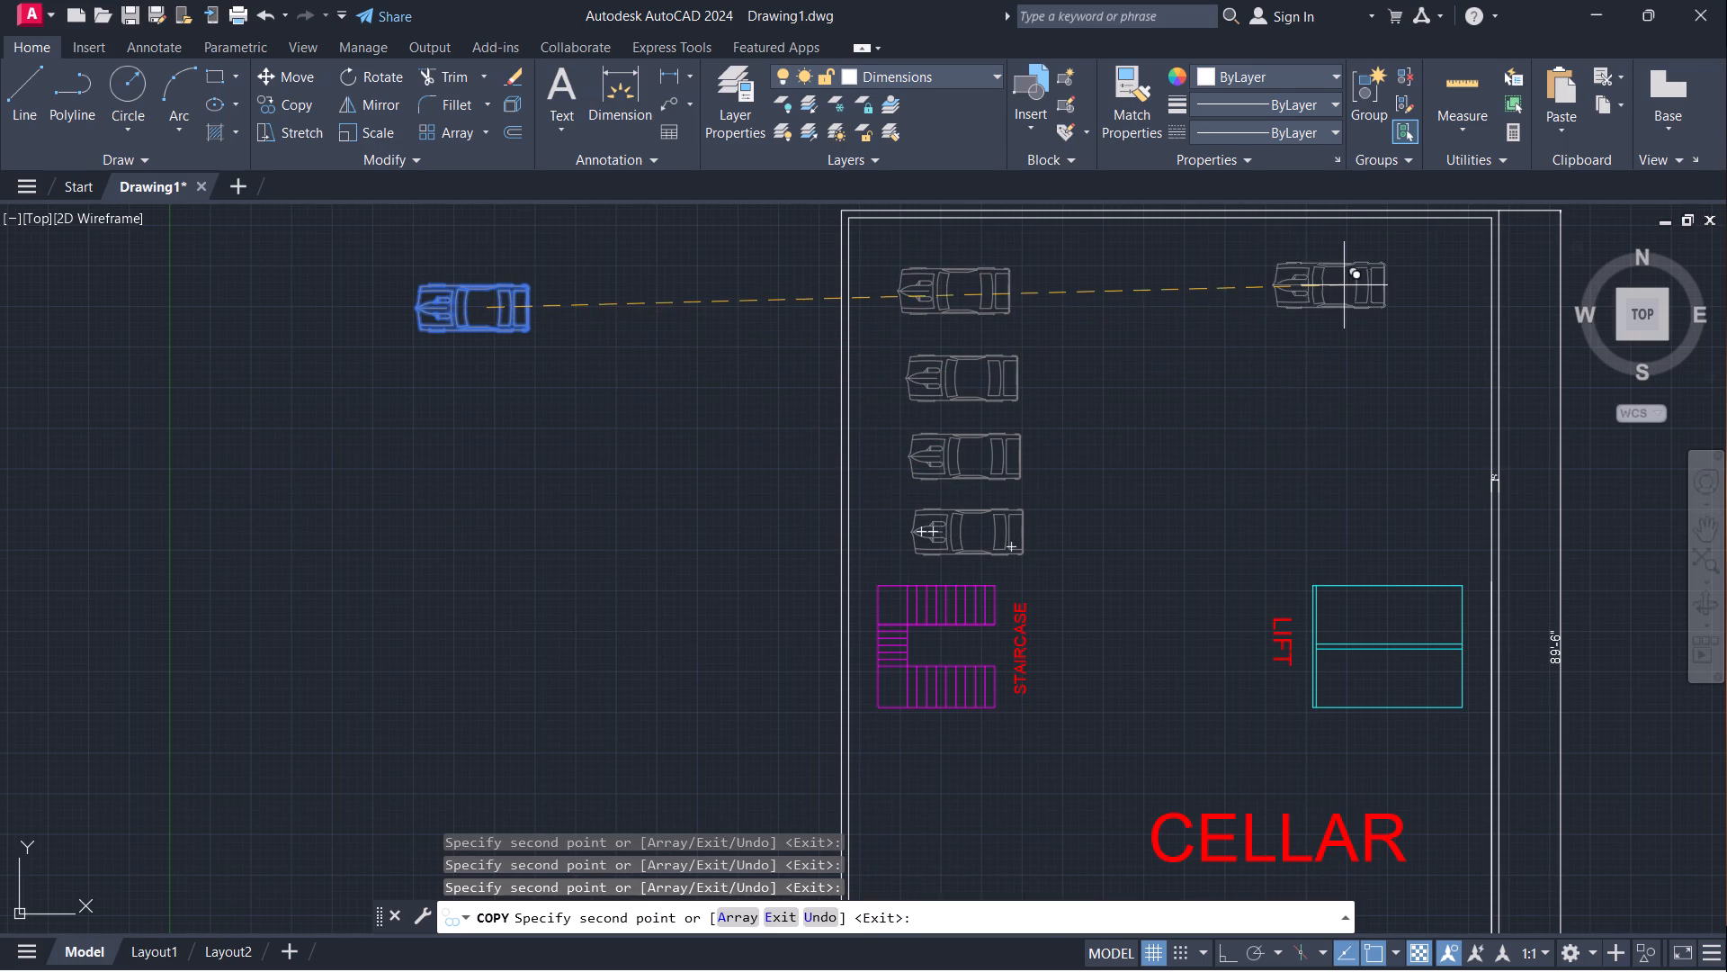
Place four more copies of the car in a column north of the lift.
{"action": "left_click", "coordinate": [1375, 280]}
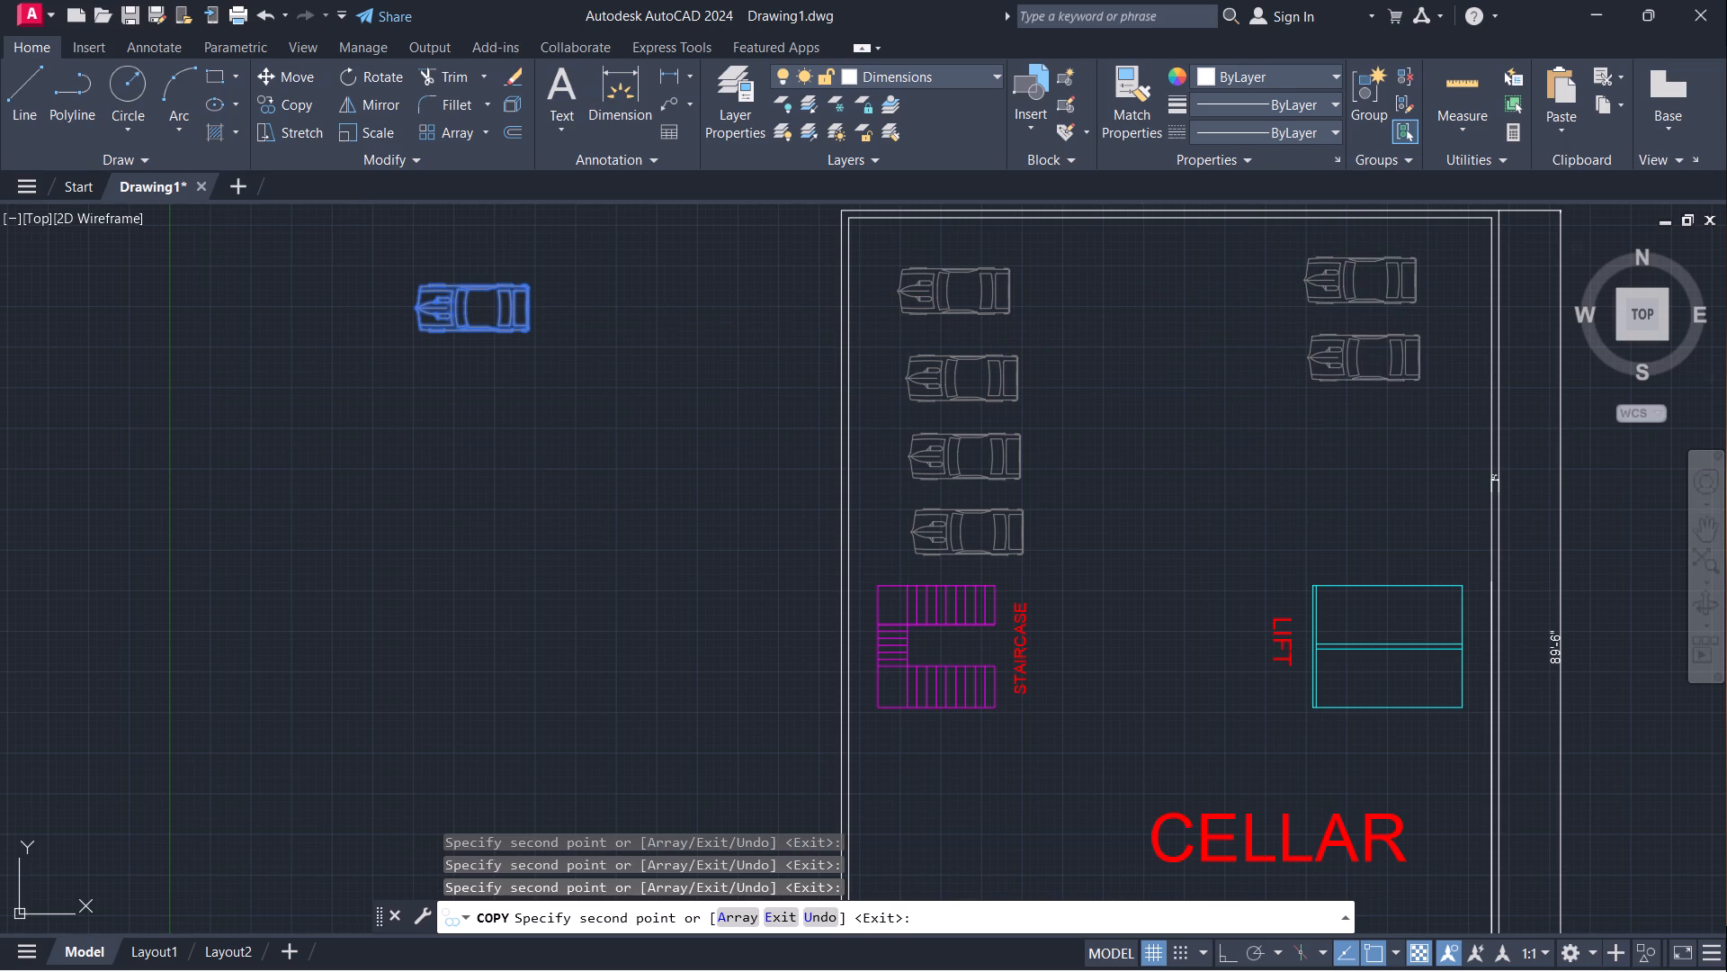
{"action": "left_click", "coordinate": [1379, 357]}
{"action": "left_click", "coordinate": [1382, 435]}
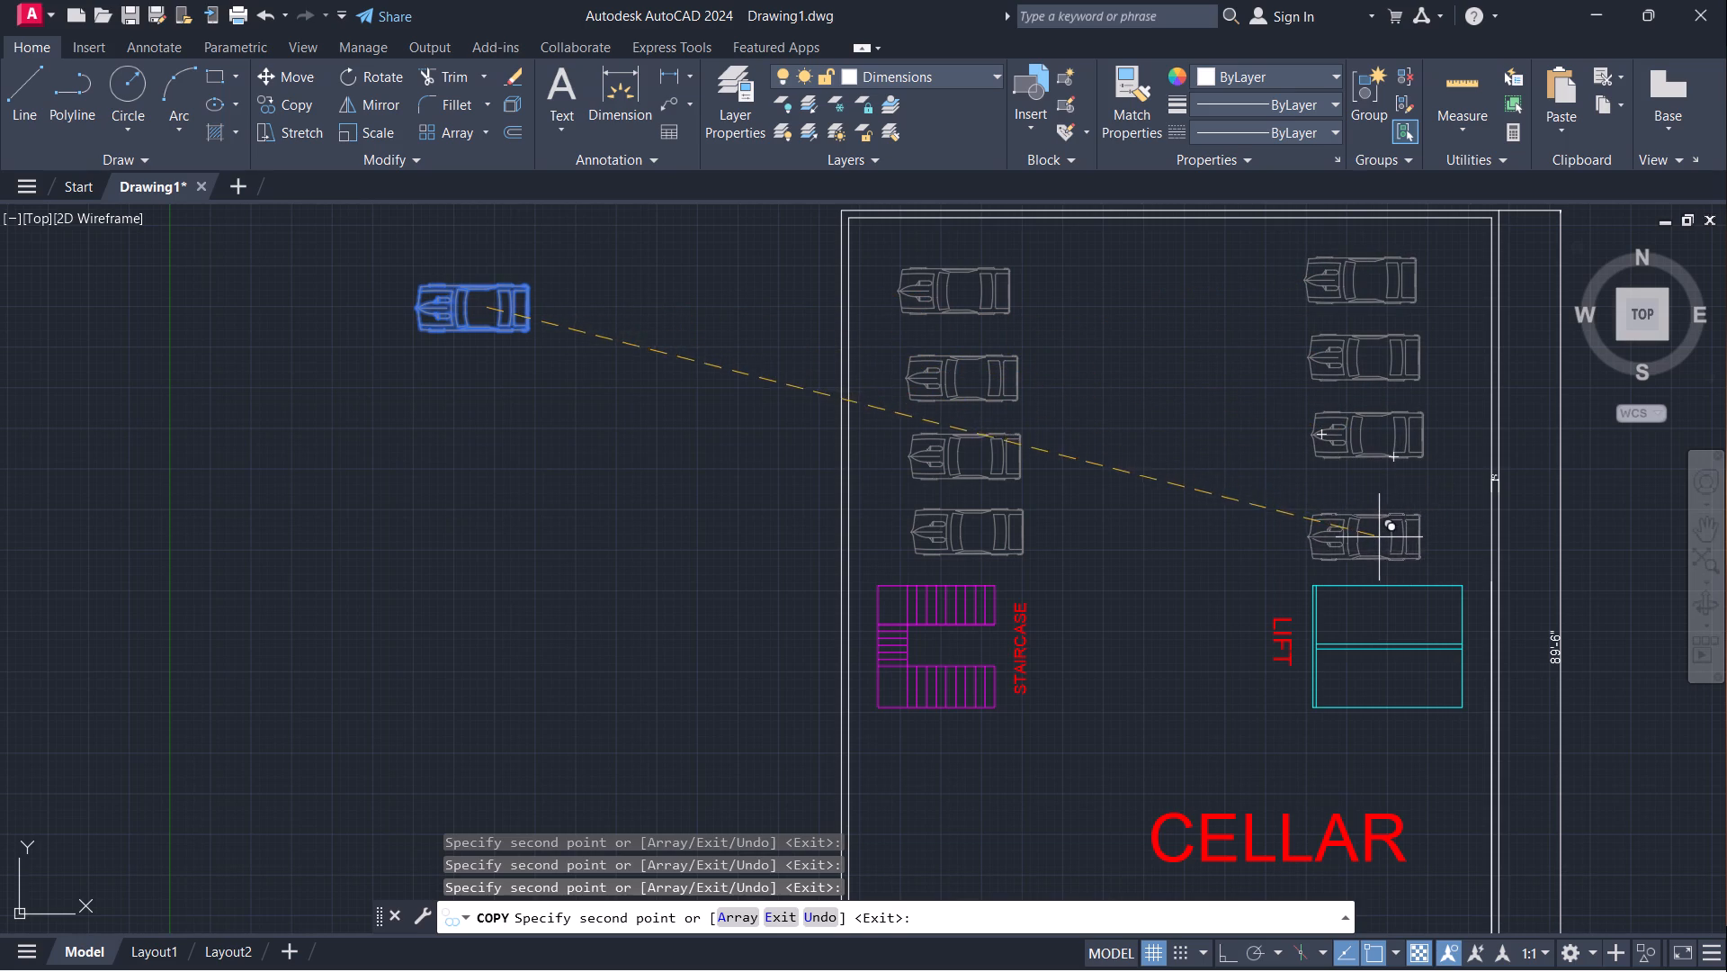
{"action": "left_click", "coordinate": [1384, 521]}
Place four more car copies in a column south of the staircase and end the copying.
{"action": "scroll", "coordinate": [1110, 384], "scroll_direction": "down", "scroll_amount": 2}
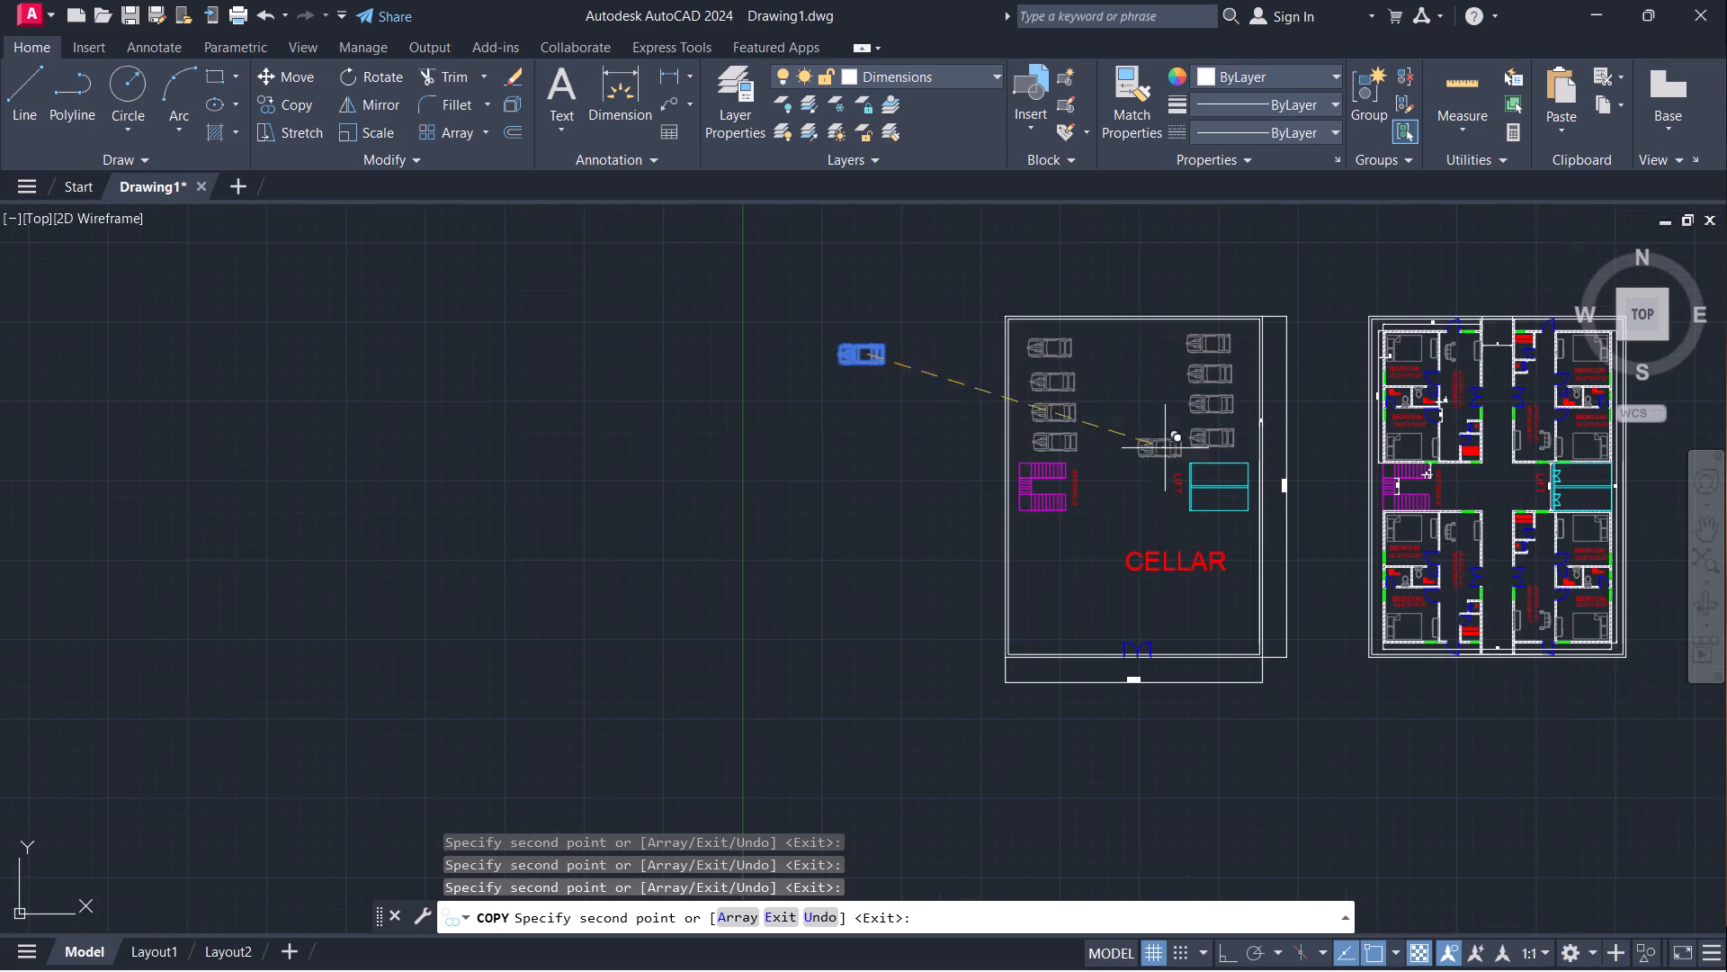
{"action": "scroll", "coordinate": [1118, 567], "scroll_direction": "up", "scroll_amount": 2}
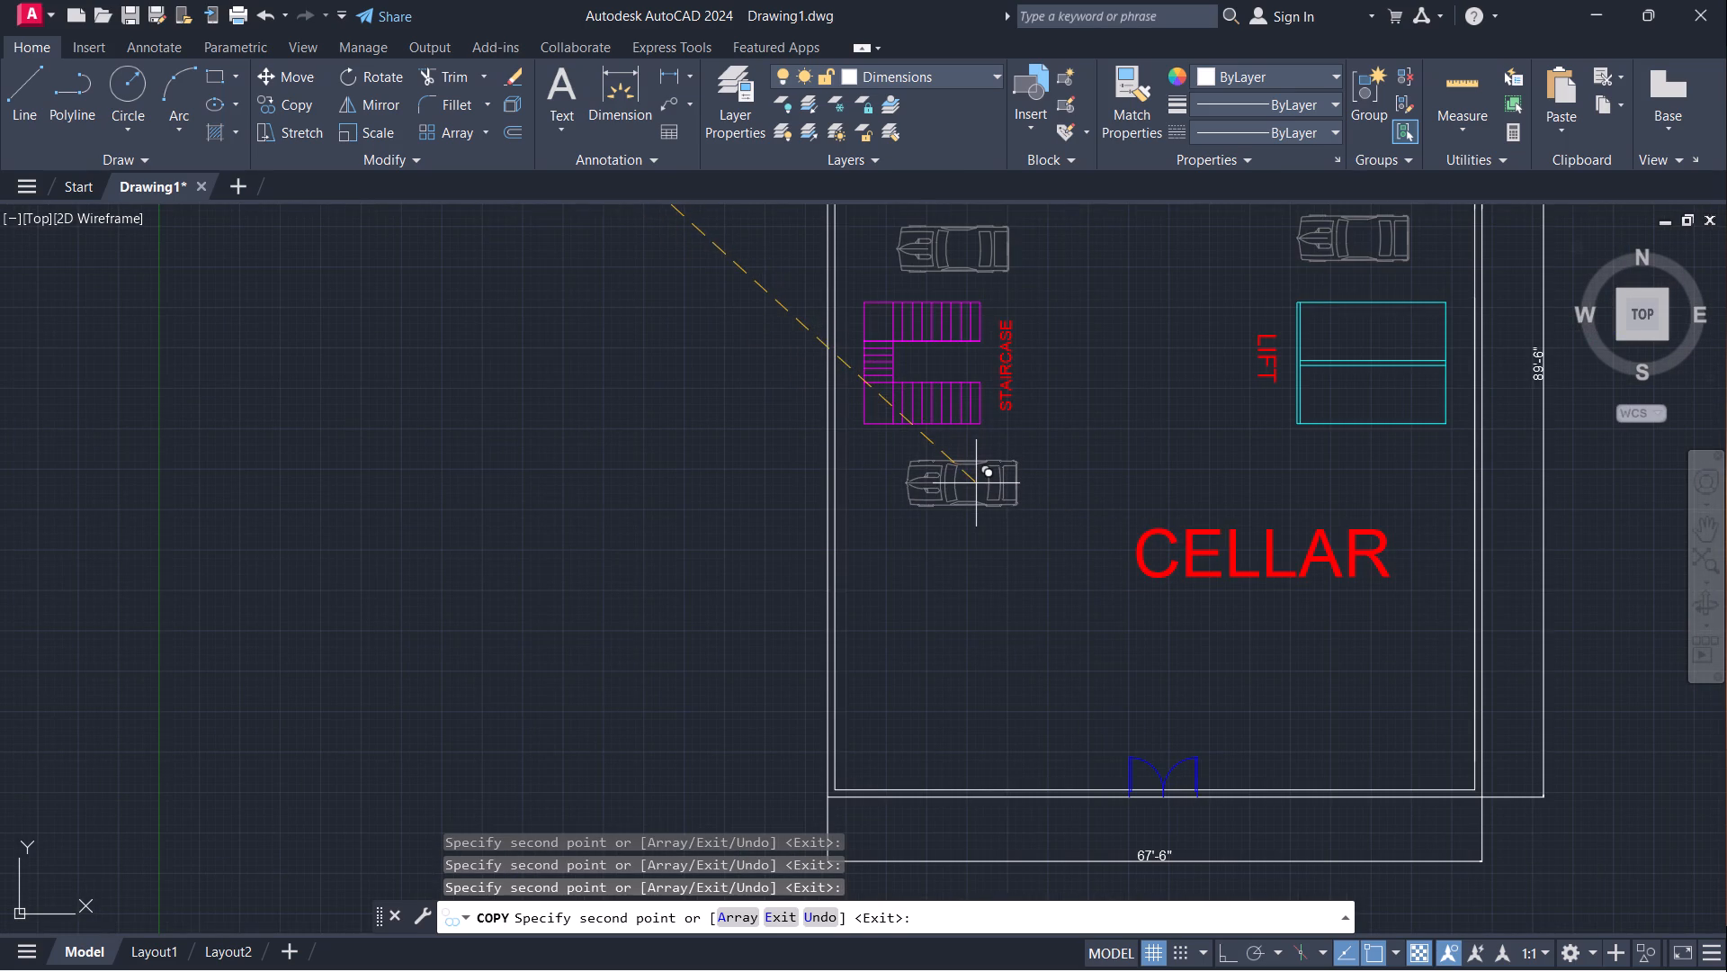
{"action": "left_click", "coordinate": [976, 484]}
{"action": "left_click", "coordinate": [978, 561]}
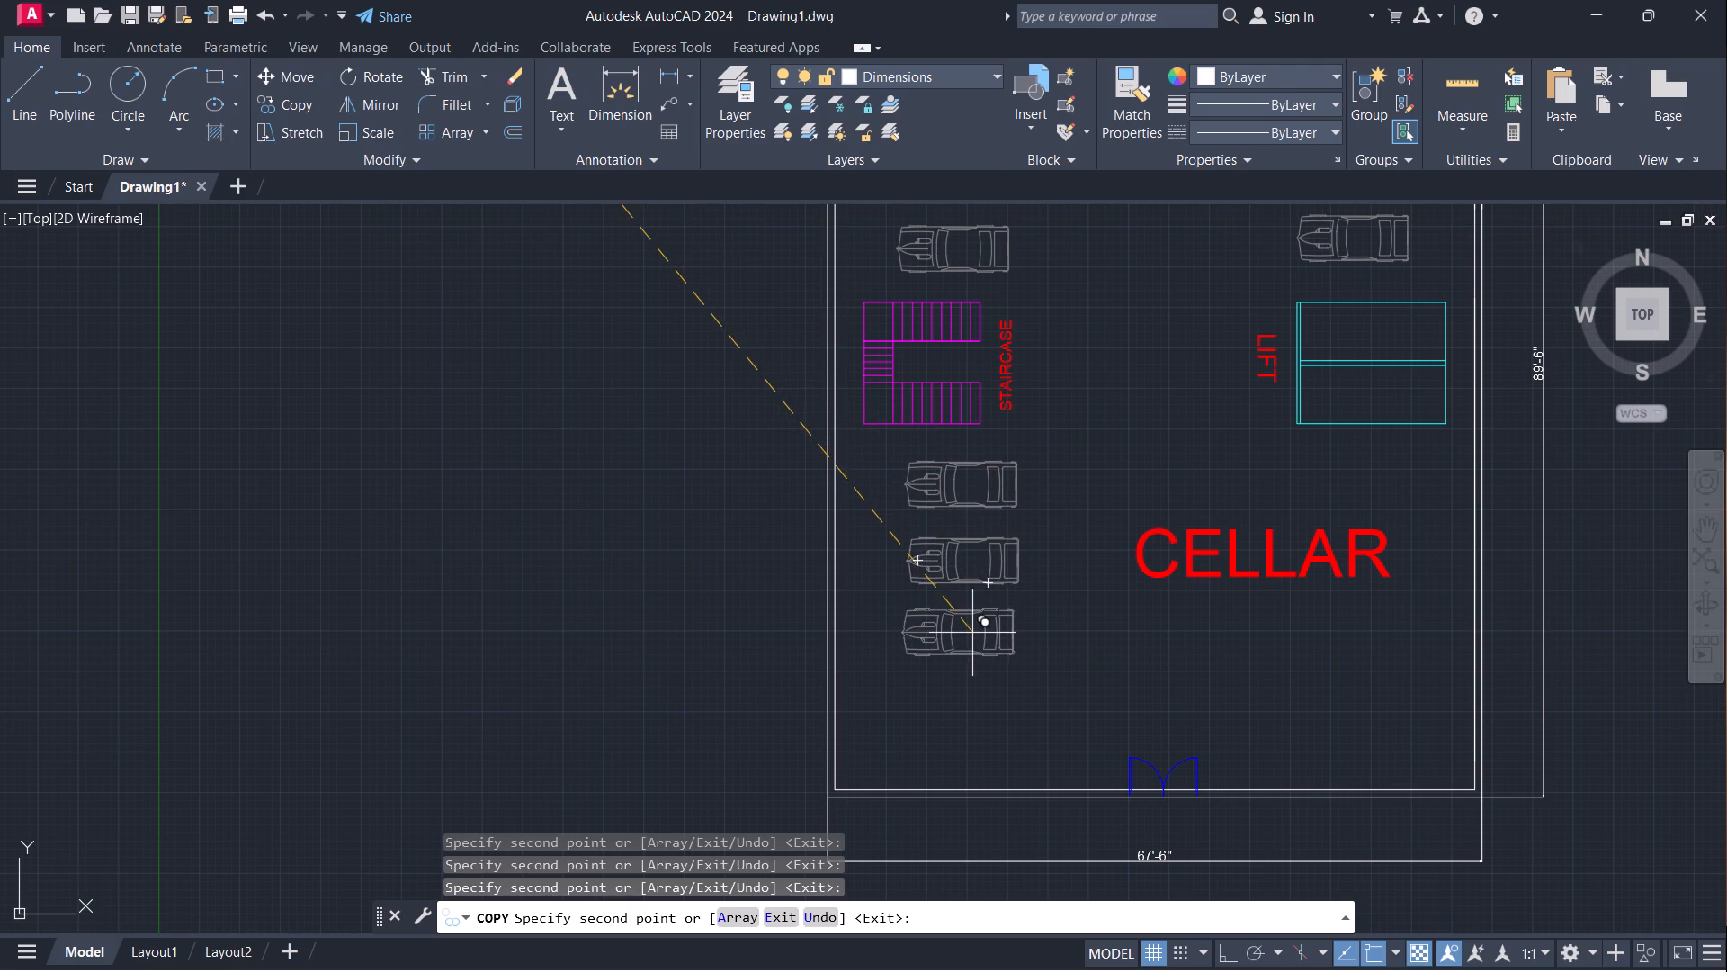
{"action": "left_click", "coordinate": [975, 641]}
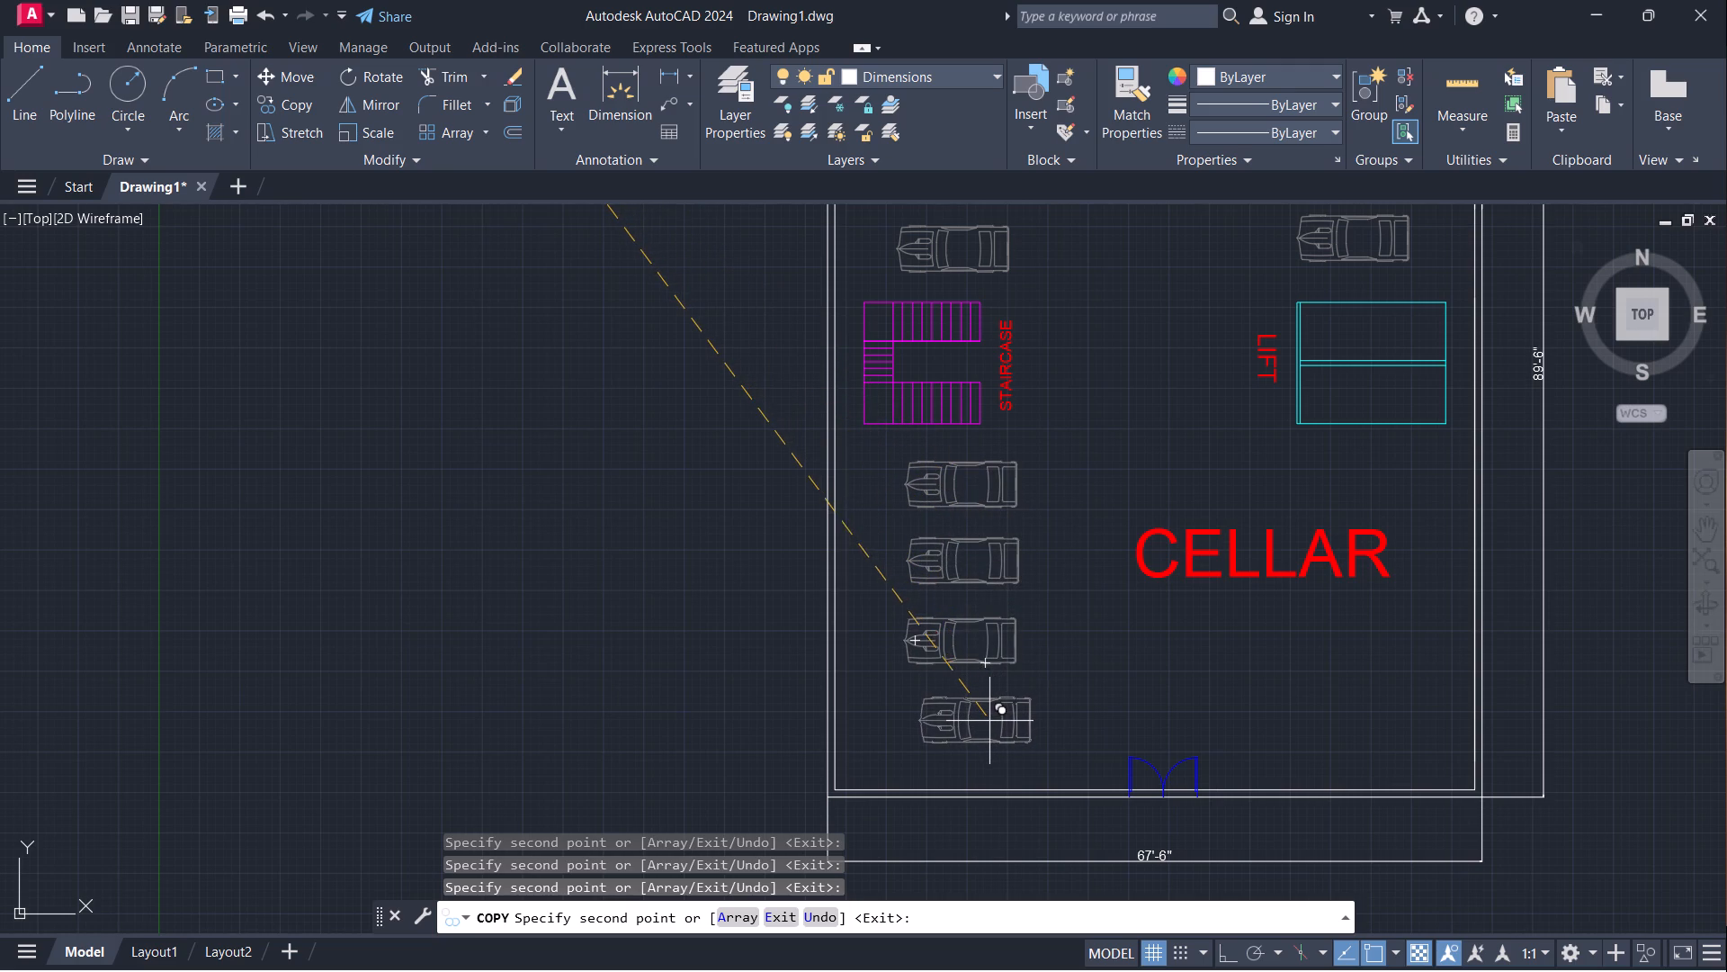
{"action": "left_click", "coordinate": [982, 724]}
{"action": "key", "text": "Escape"}
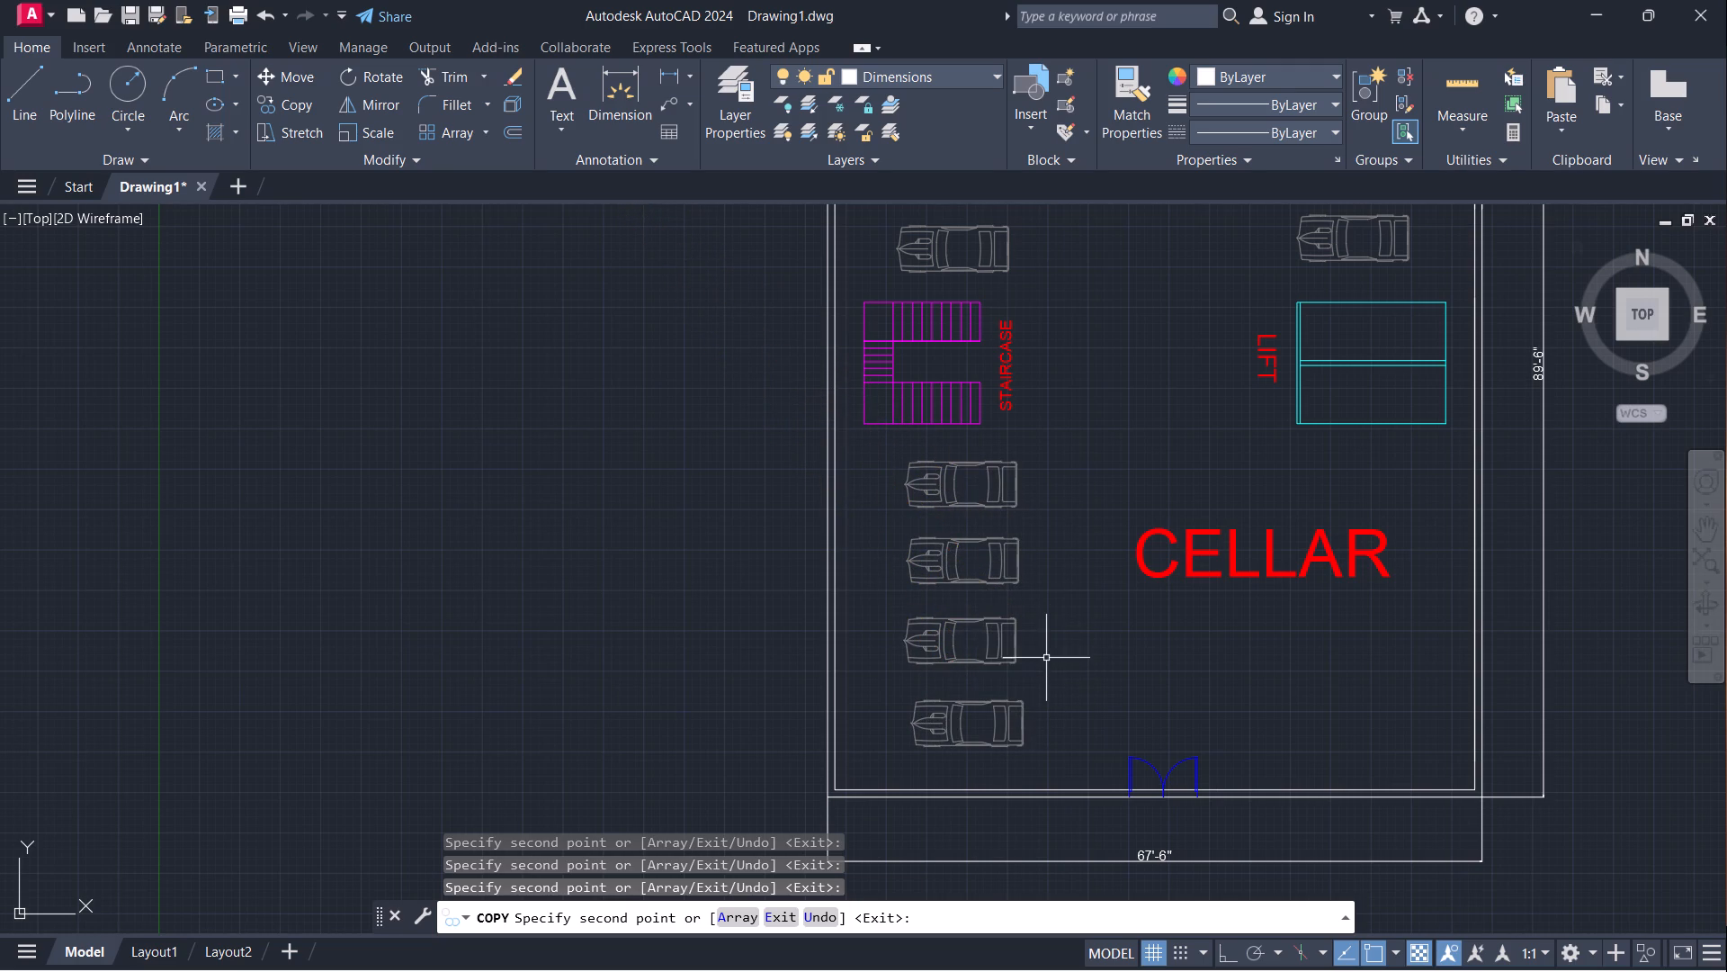
Erase the spare source car in the empty area west of the cellar plan.
{"action": "scroll", "coordinate": [550, 598], "scroll_direction": "down", "scroll_amount": 1}
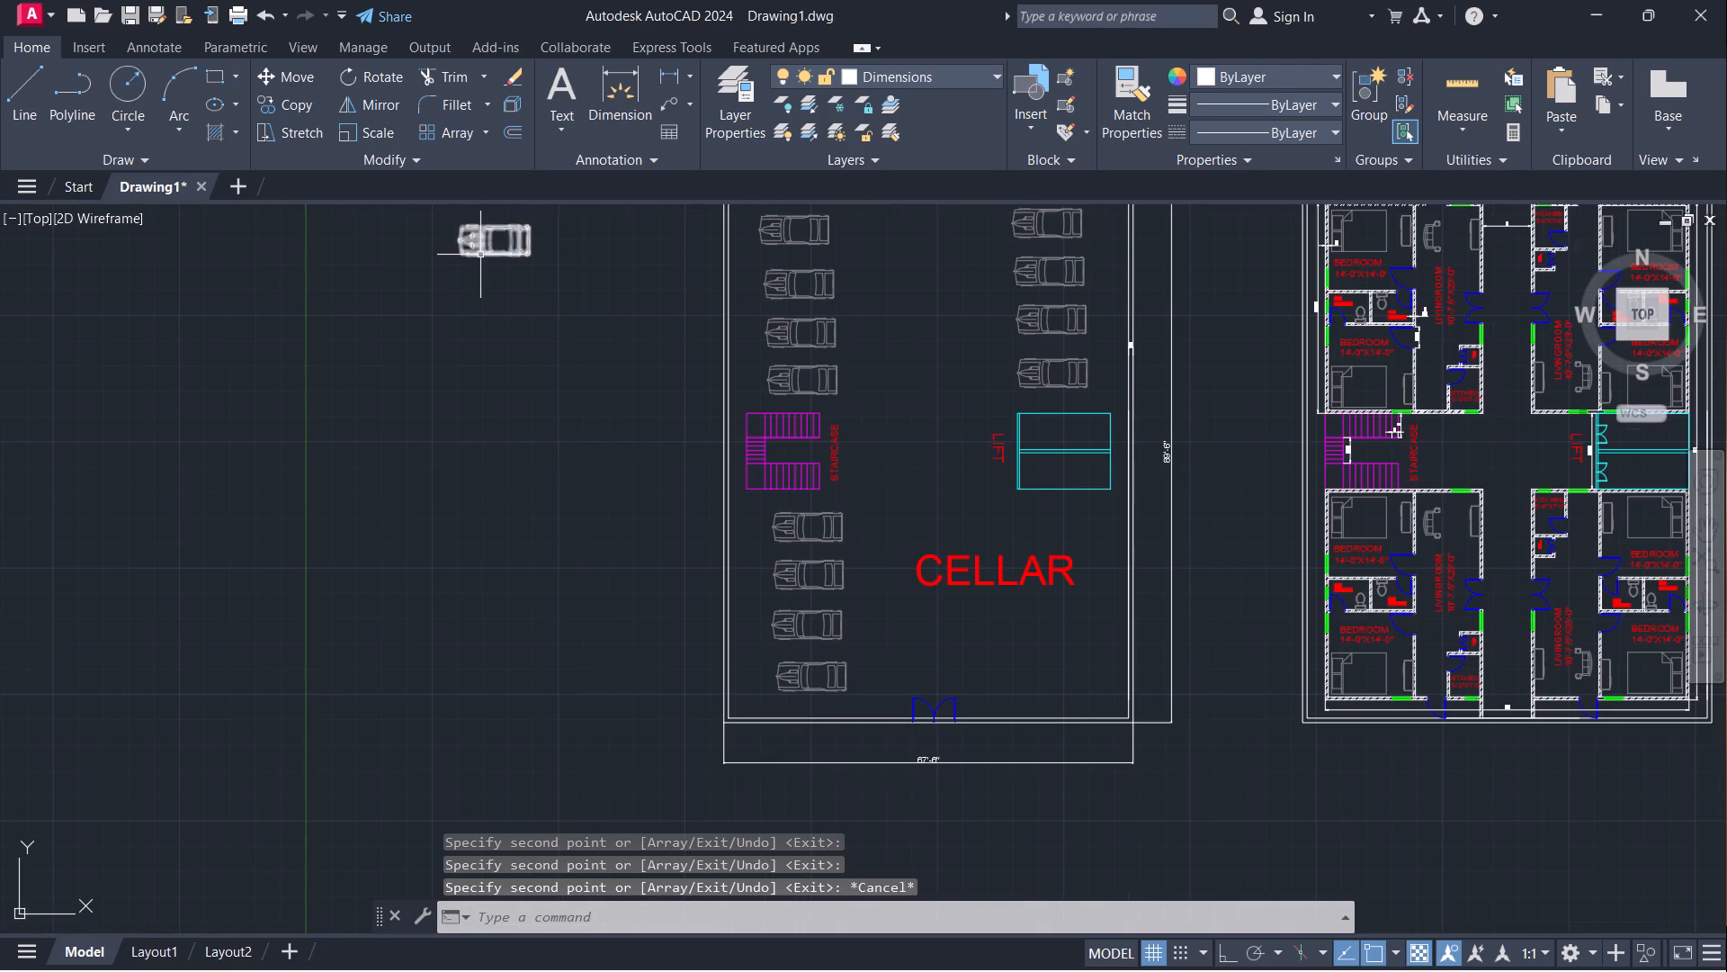
{"action": "left_click", "coordinate": [481, 252]}
{"action": "key", "text": "e"}
{"action": "key", "text": "Return"}
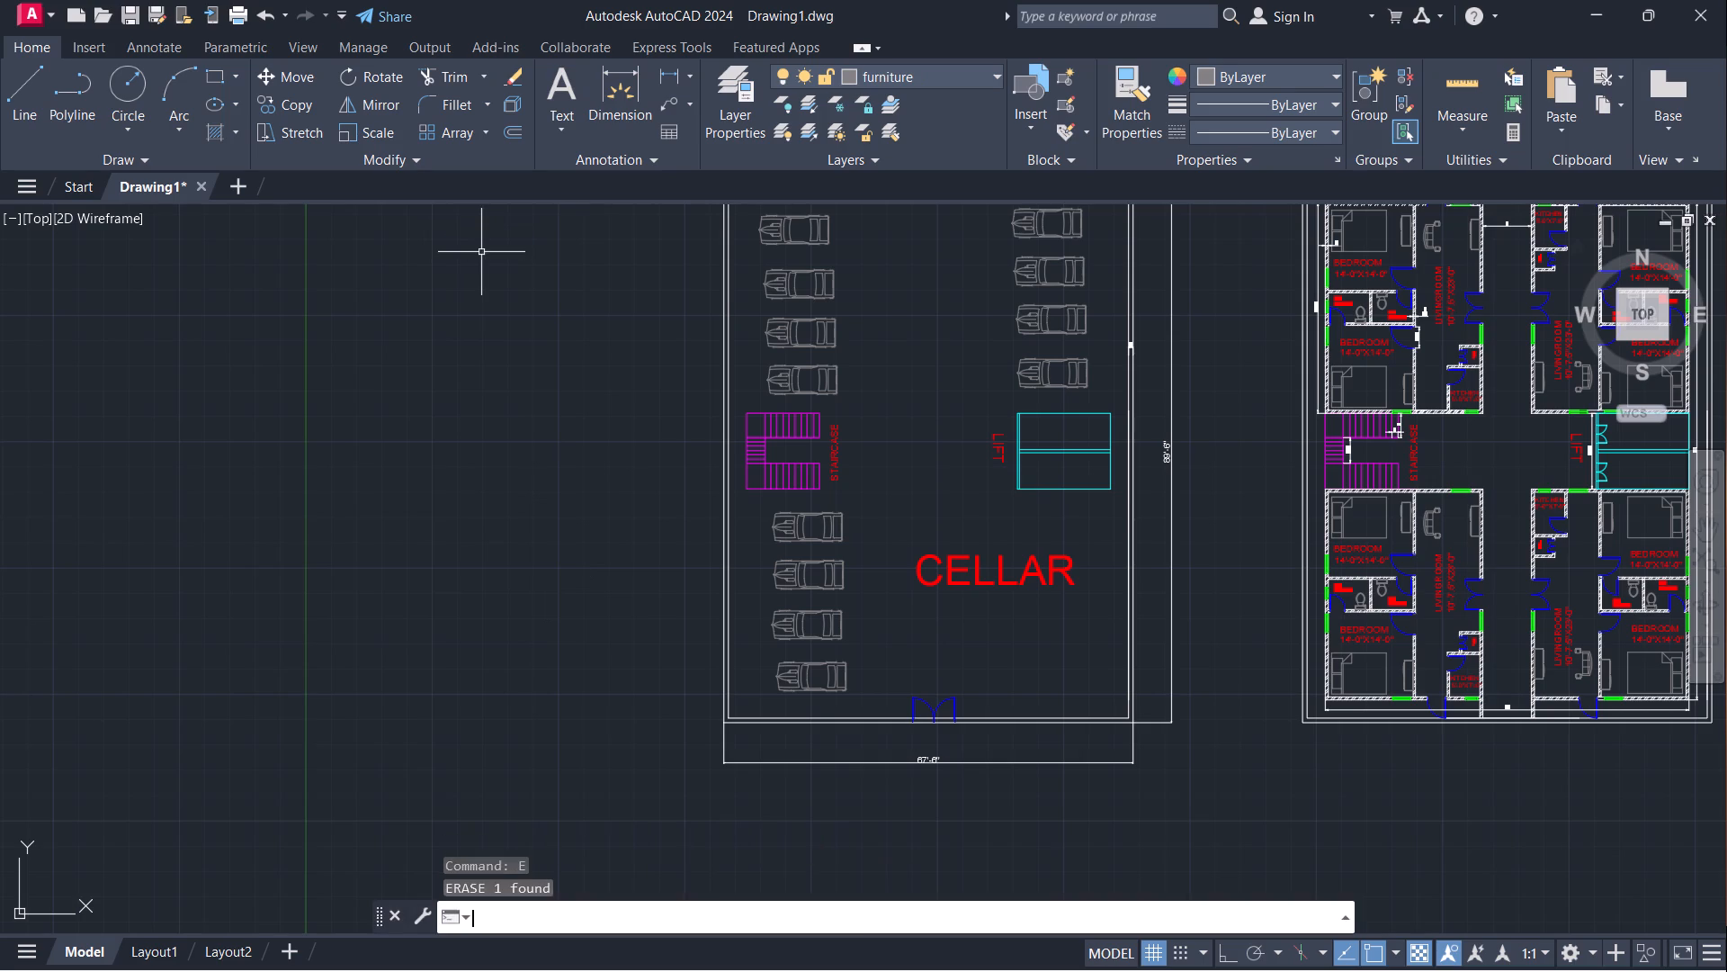
Move the CELLAR label out of the cellar plan to just below its overall horizontal dimension.
{"action": "scroll", "coordinate": [475, 356], "scroll_direction": "down", "scroll_amount": 2}
{"action": "middle_click_drag", "start_coordinate": [897, 714], "coordinate": [781, 687]}
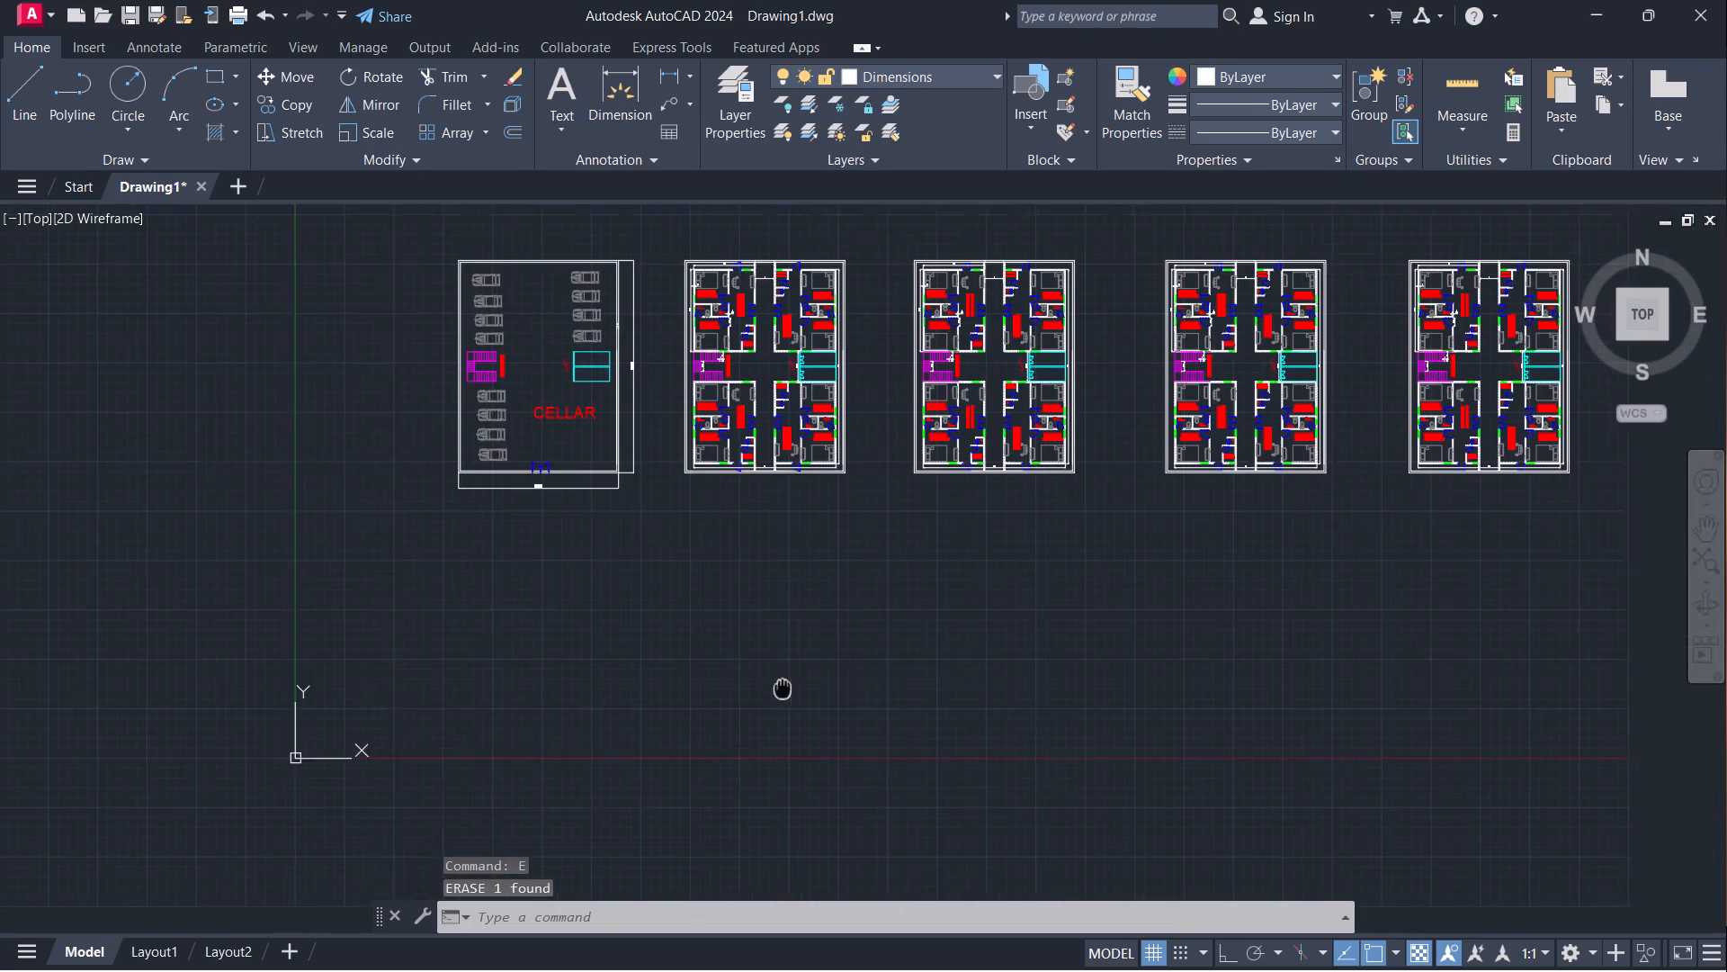
{"action": "middle_click_drag", "start_coordinate": [781, 687], "coordinate": [647, 779]}
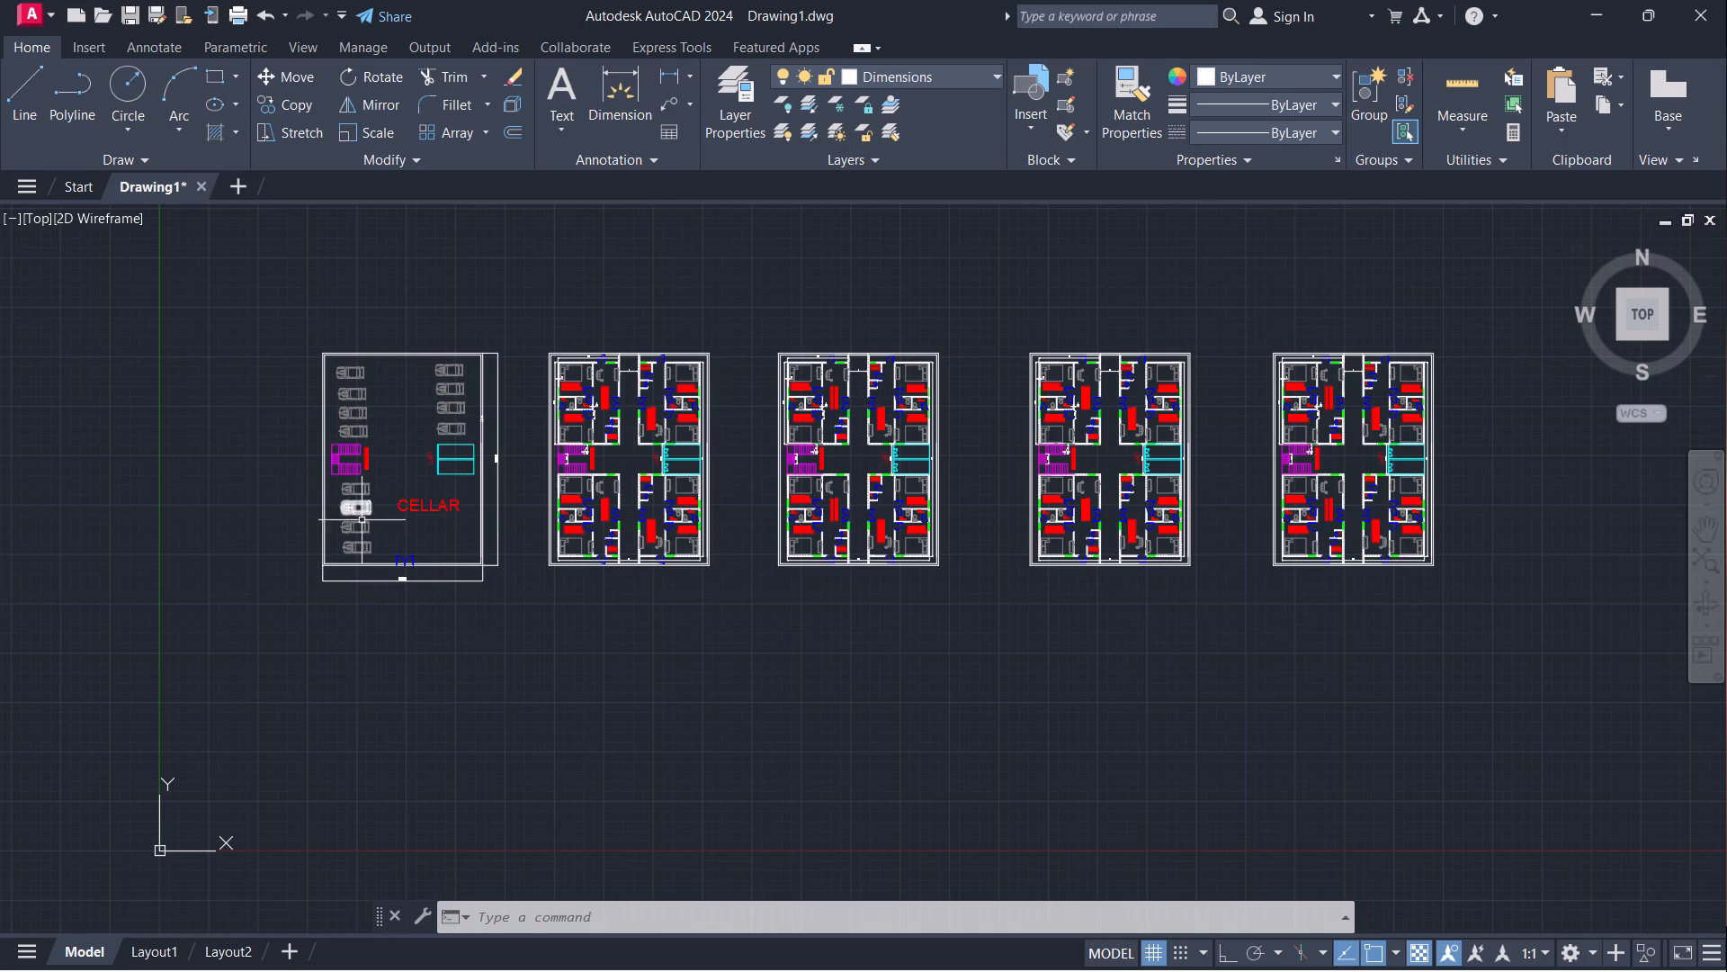
{"action": "left_click", "coordinate": [397, 509]}
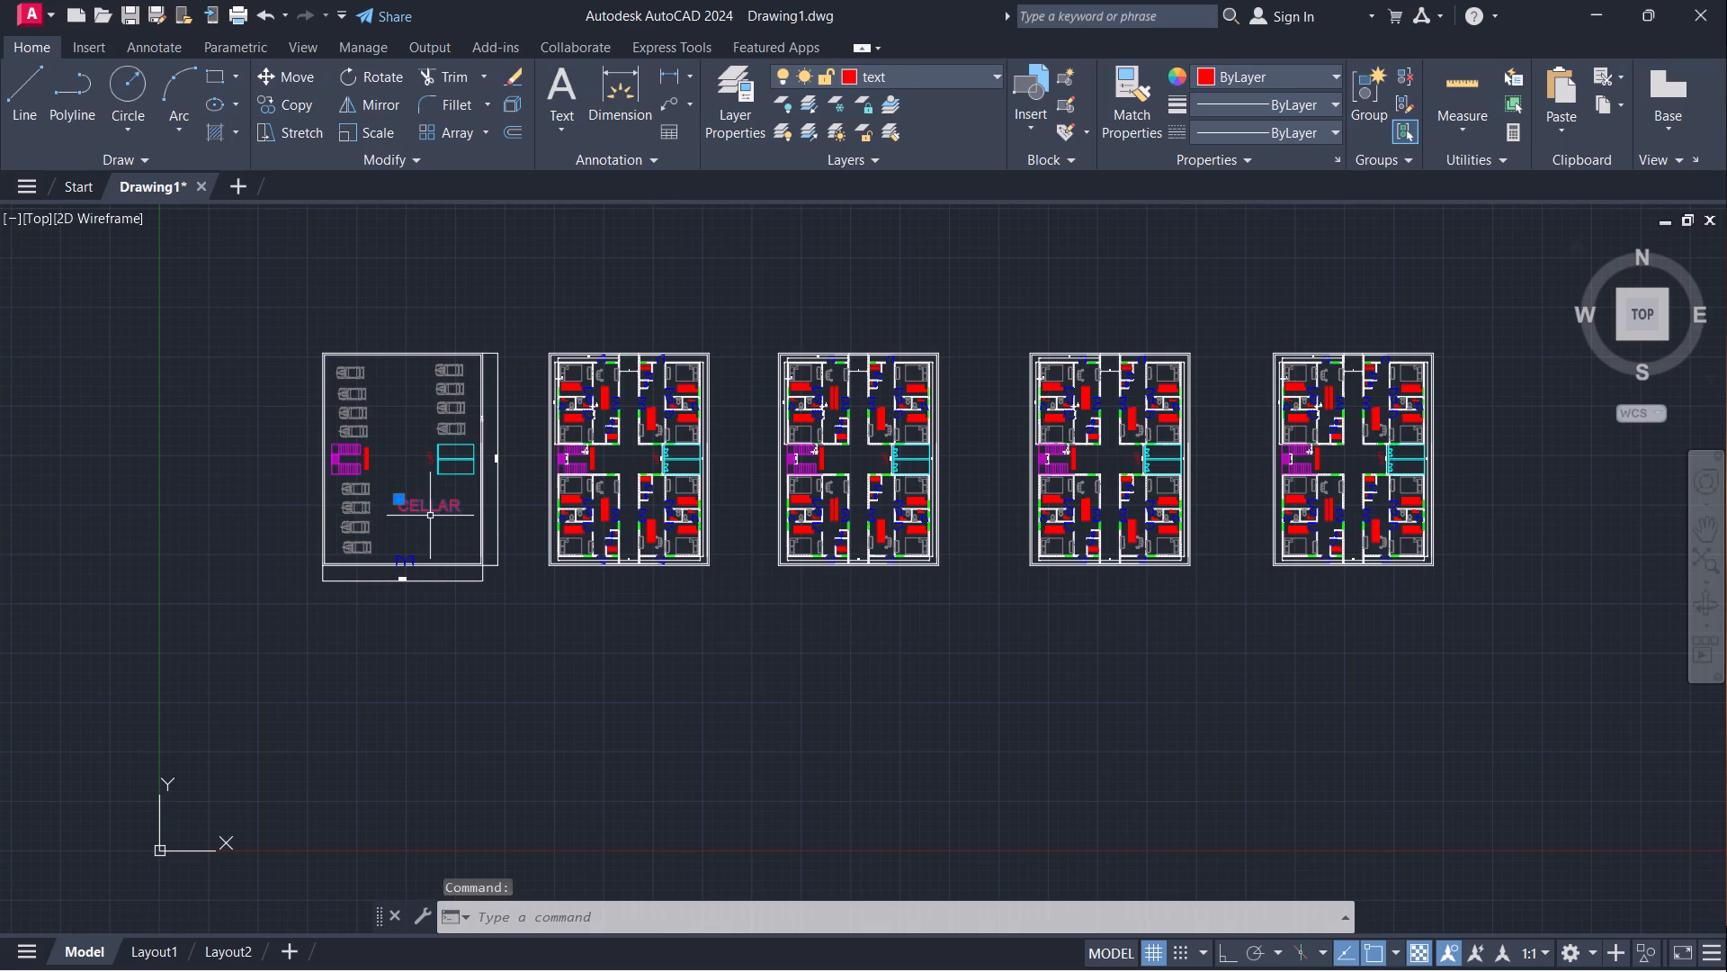
{"action": "key", "text": "m"}
{"action": "key", "text": "Return"}
{"action": "scroll", "coordinate": [407, 500], "scroll_direction": "up", "scroll_amount": 1}
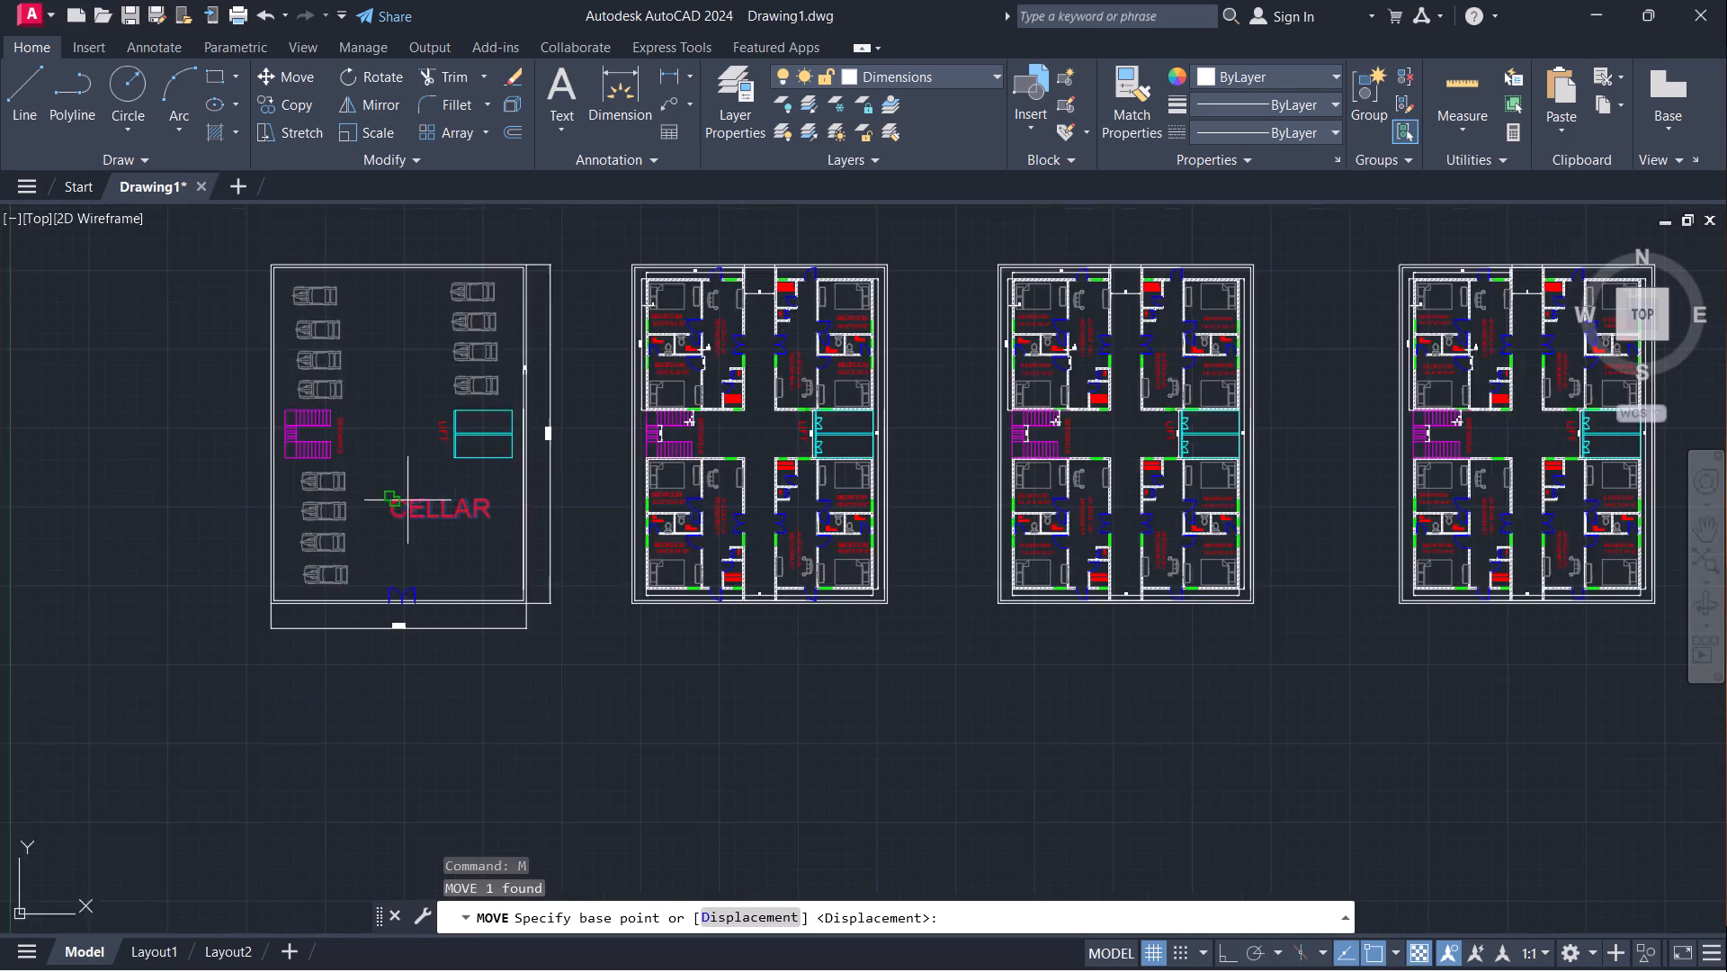
{"action": "scroll", "coordinate": [407, 500], "scroll_direction": "up", "scroll_amount": 1}
{"action": "left_click", "coordinate": [384, 499]}
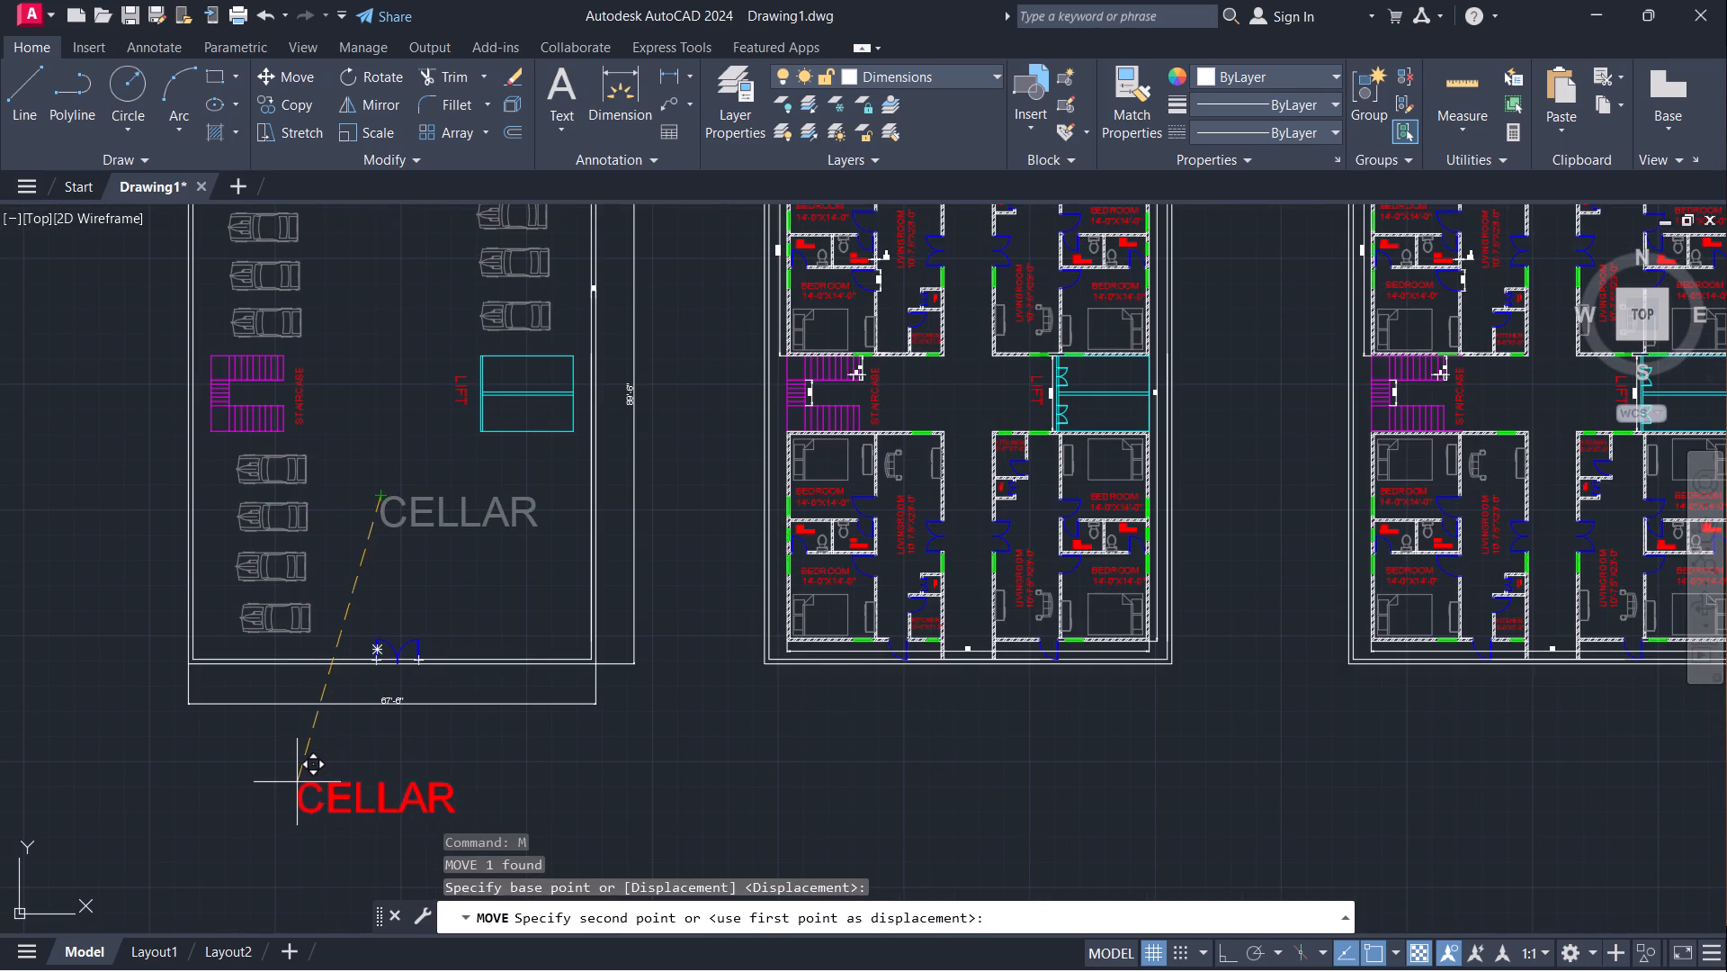
{"action": "left_click", "coordinate": [294, 769]}
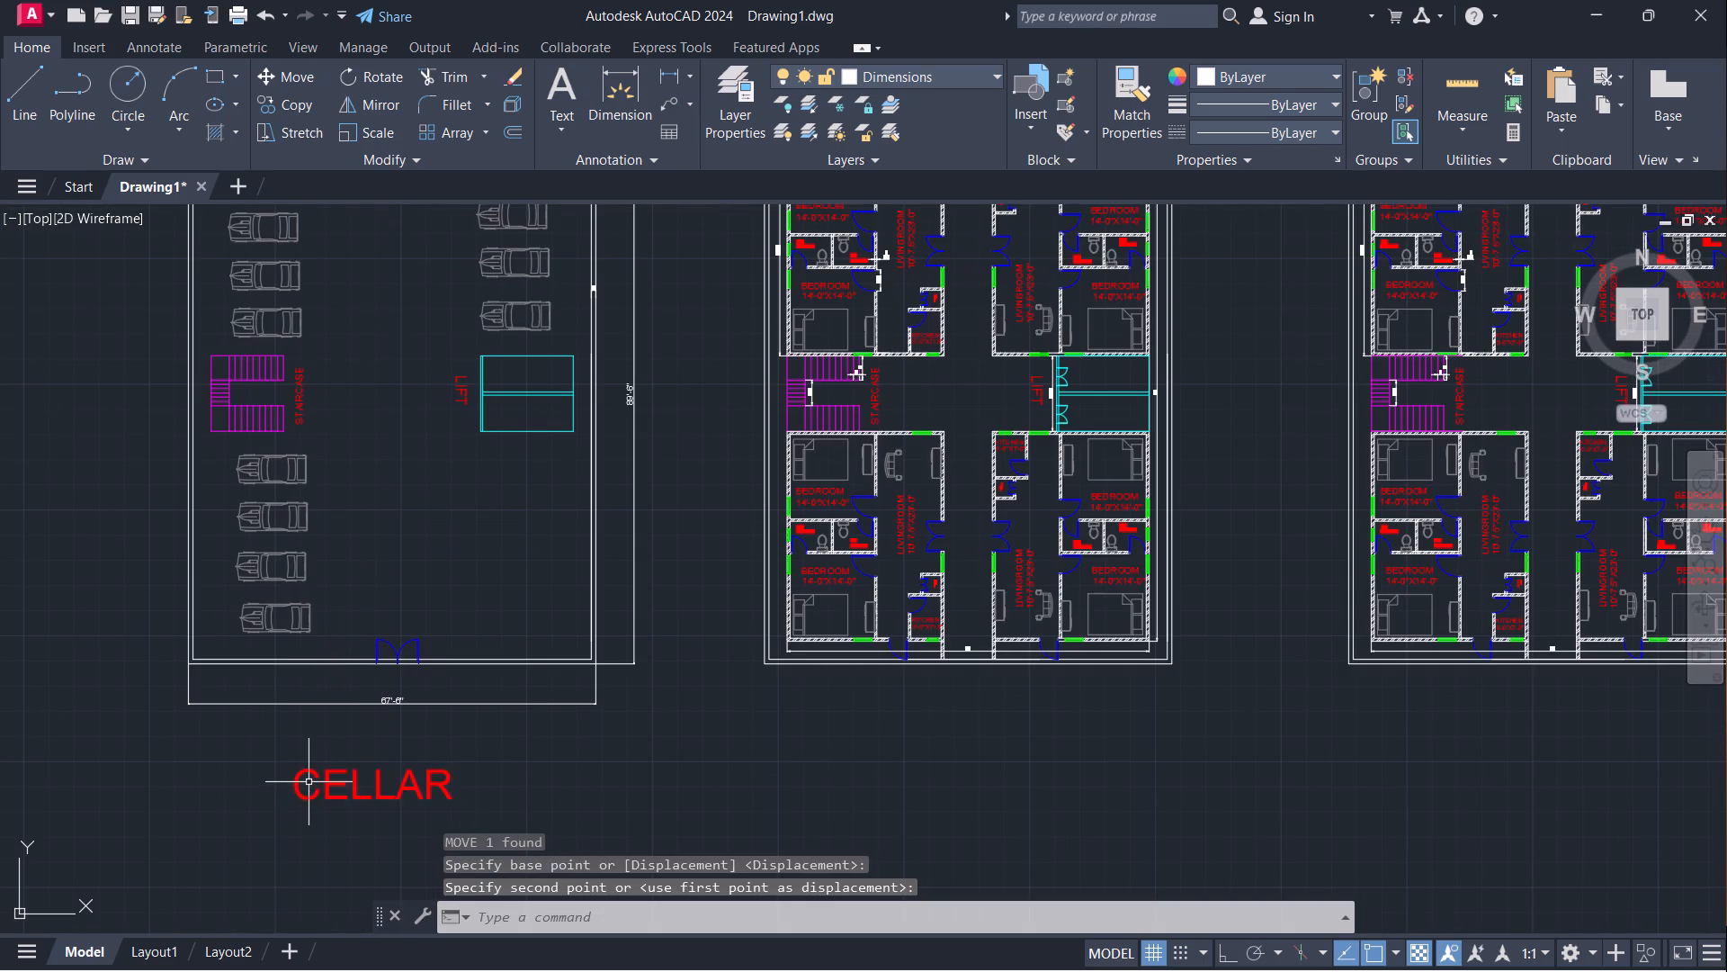
Copy the CELLAR label eastward with Ortho on, one copy beneath each of the four apartment plans, the first offset about 93'-6".
{"action": "left_click", "coordinate": [299, 777]}
{"action": "type", "text": "CO"}
{"action": "key", "text": "Return"}
{"action": "left_click", "coordinate": [292, 770]}
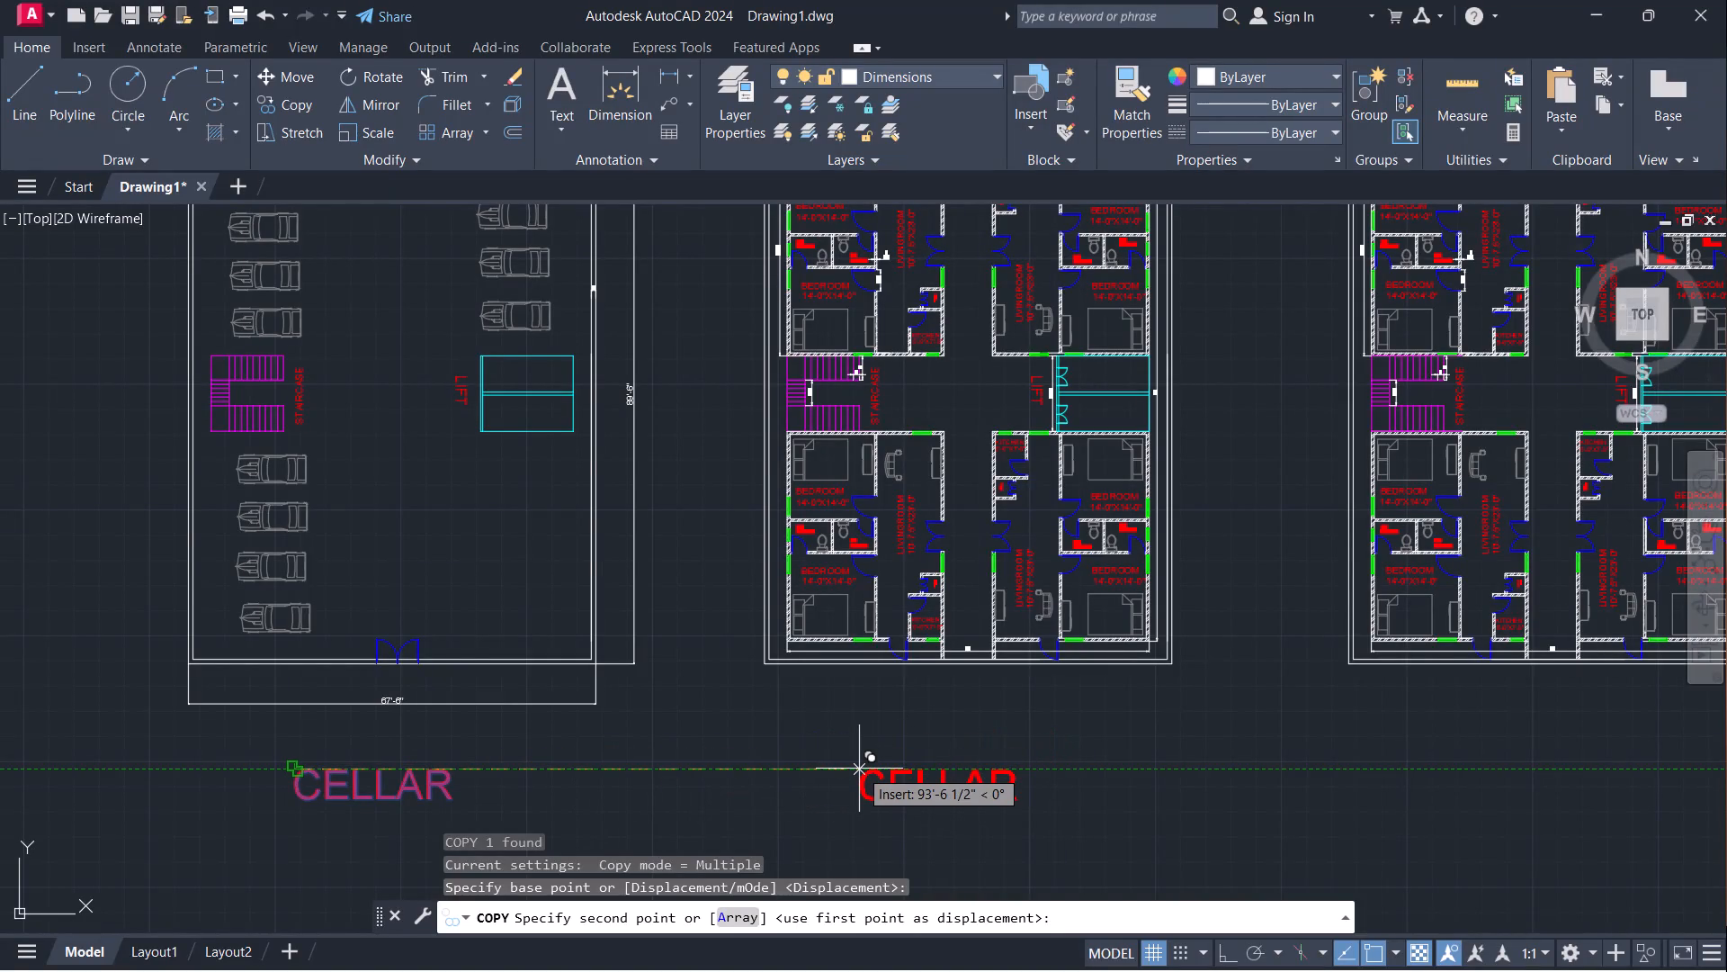
{"action": "key", "text": "F8"}
{"action": "left_click", "coordinate": [859, 769]}
{"action": "scroll", "coordinate": [1036, 745], "scroll_direction": "down", "scroll_amount": 2}
{"action": "left_click", "coordinate": [1183, 765]}
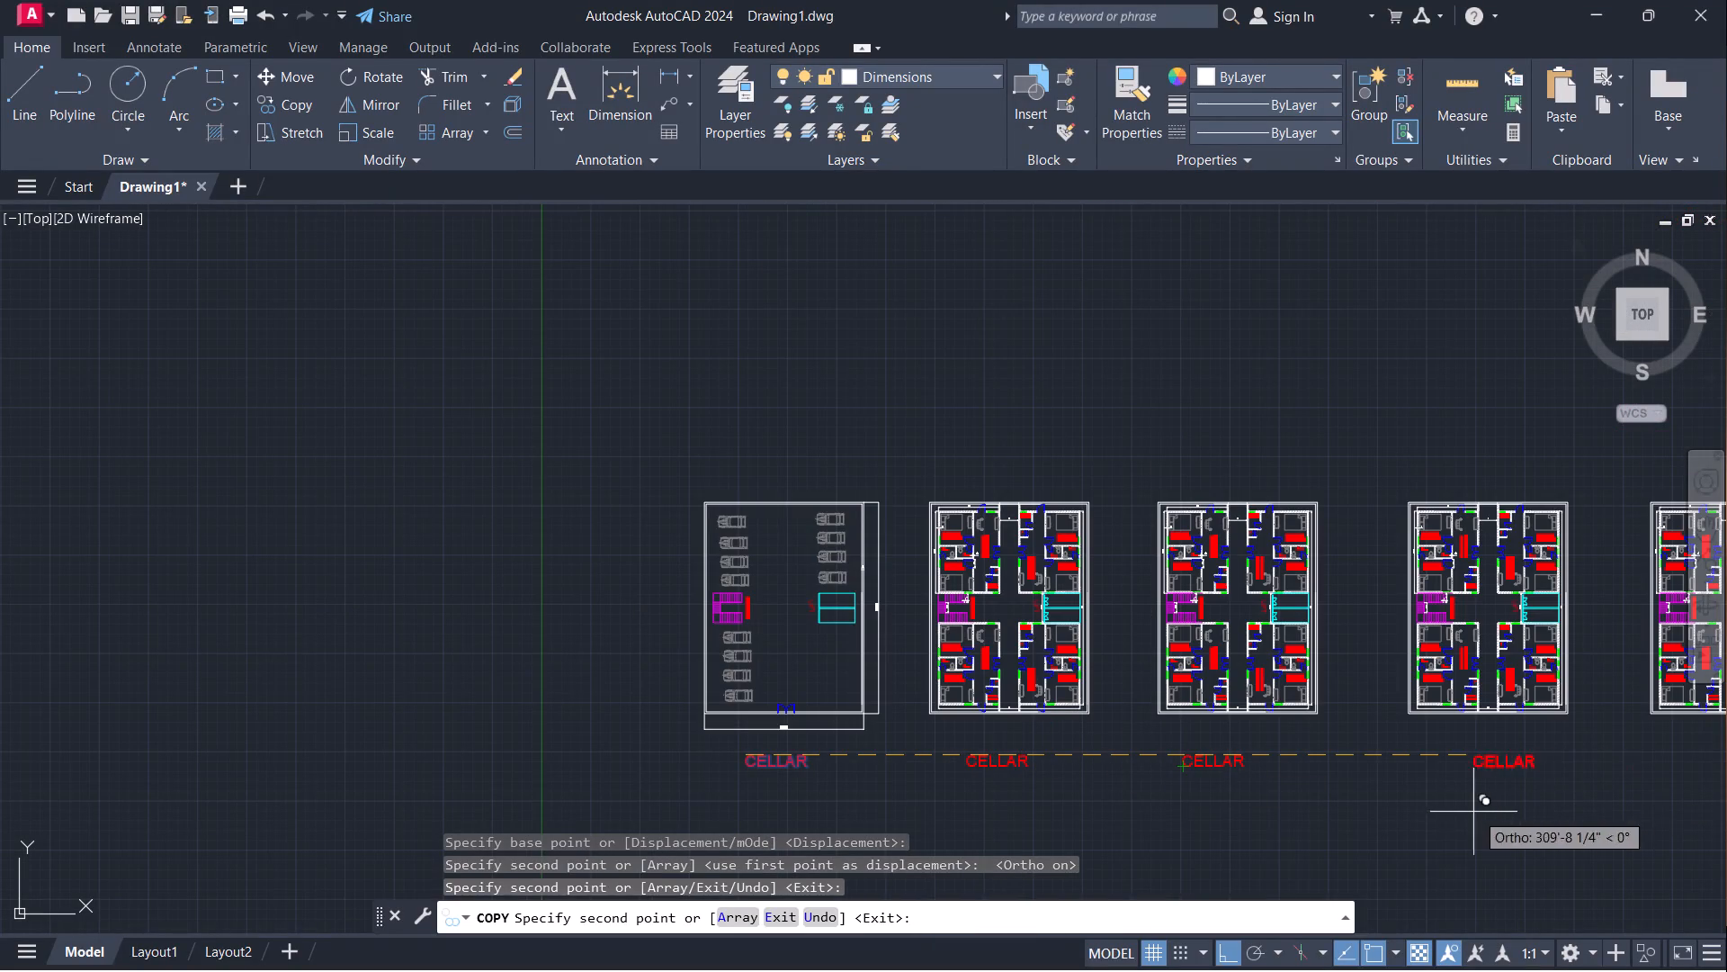
{"action": "left_click", "coordinate": [1430, 800]}
{"action": "scroll", "coordinate": [1330, 791], "scroll_direction": "down", "scroll_amount": 1}
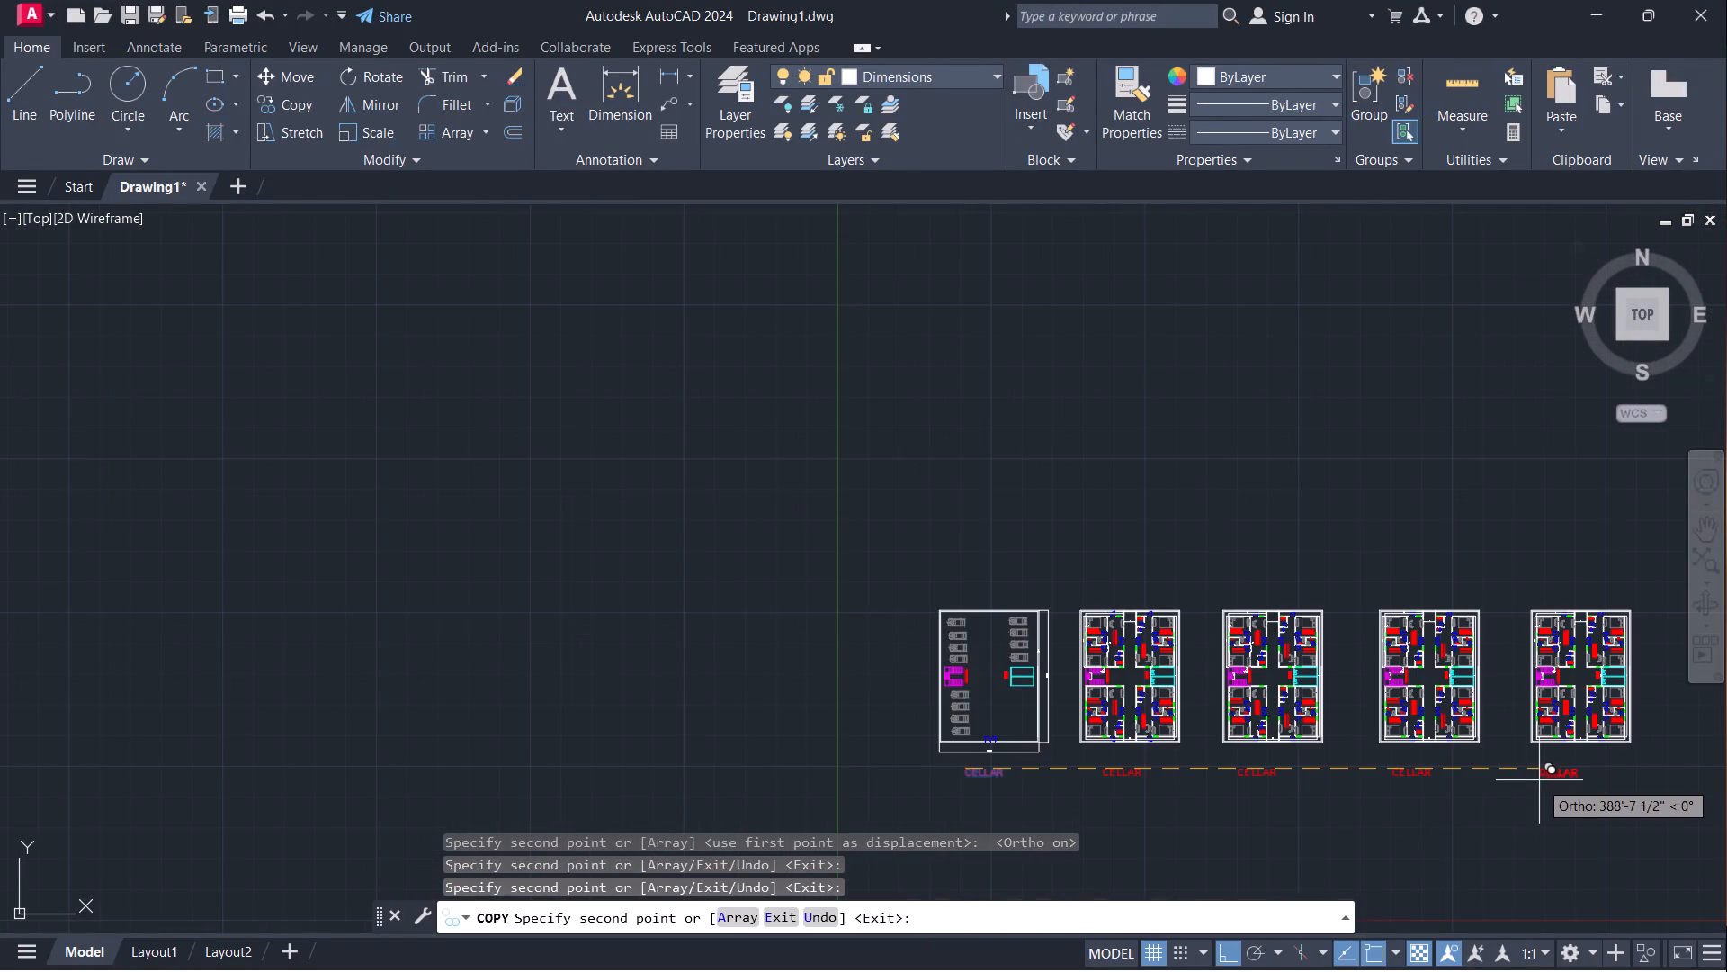
{"action": "left_click", "coordinate": [1556, 774]}
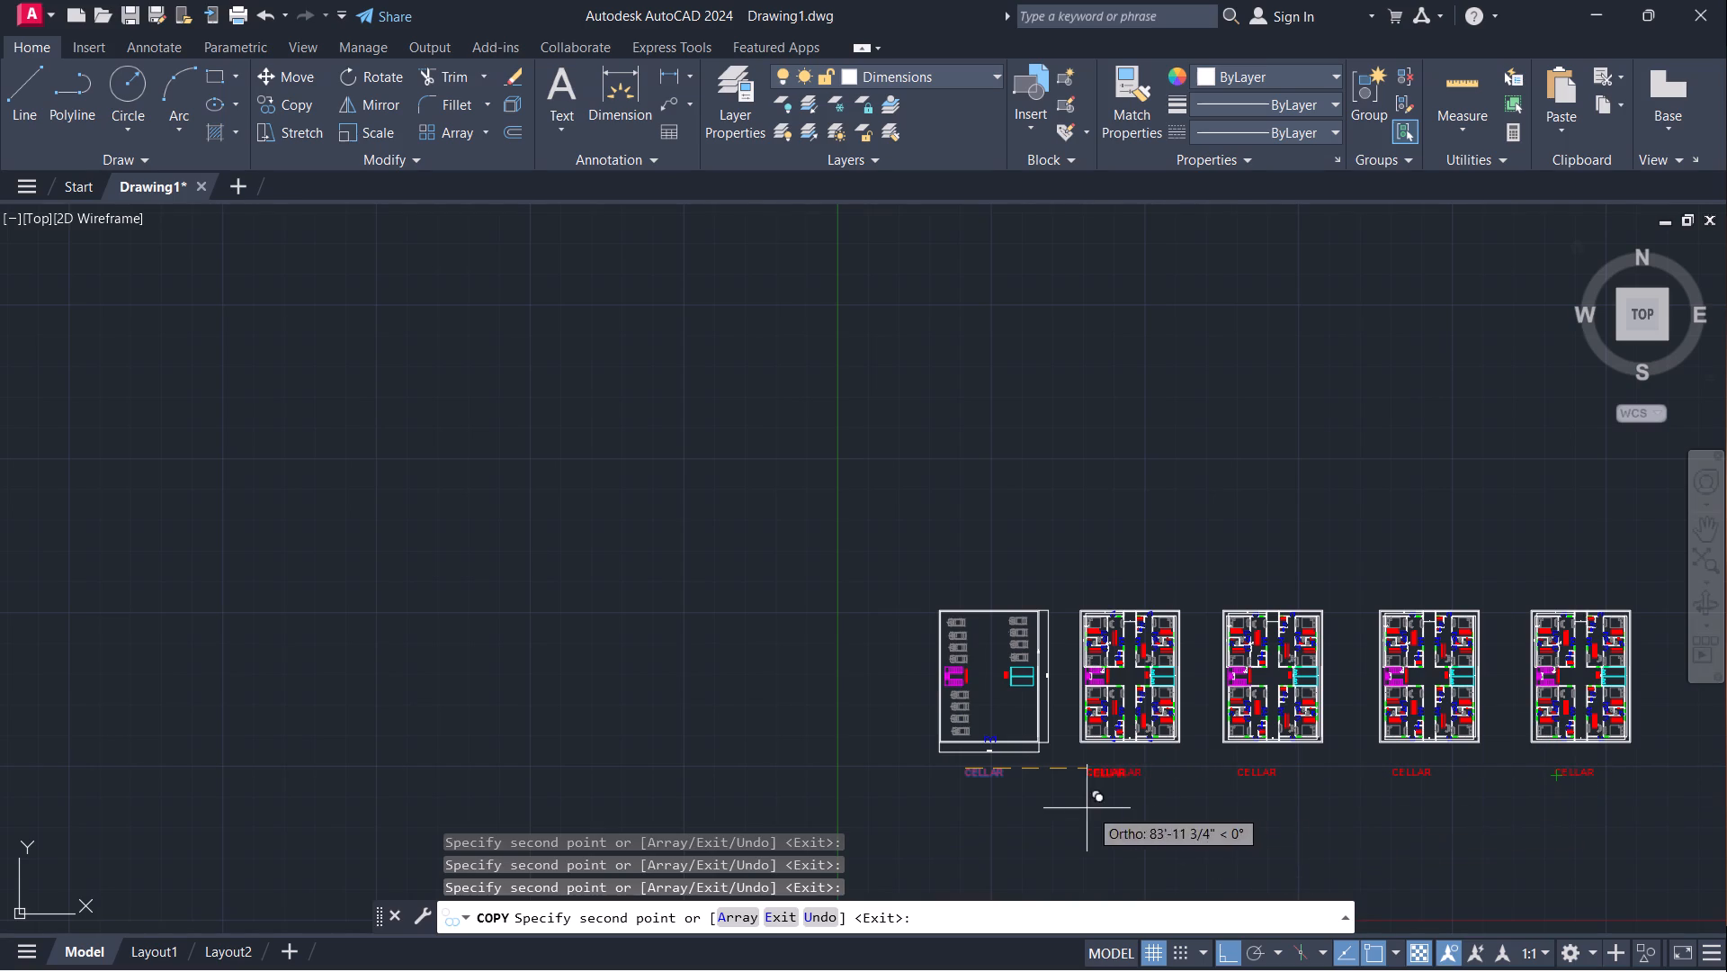
{"action": "key", "text": "Escape"}
Change the CELLAR label copy under the first apartment plan, just east of the cellar plan, to 1ST FLOOR.
{"action": "scroll", "coordinate": [1147, 793], "scroll_direction": "up", "scroll_amount": 3}
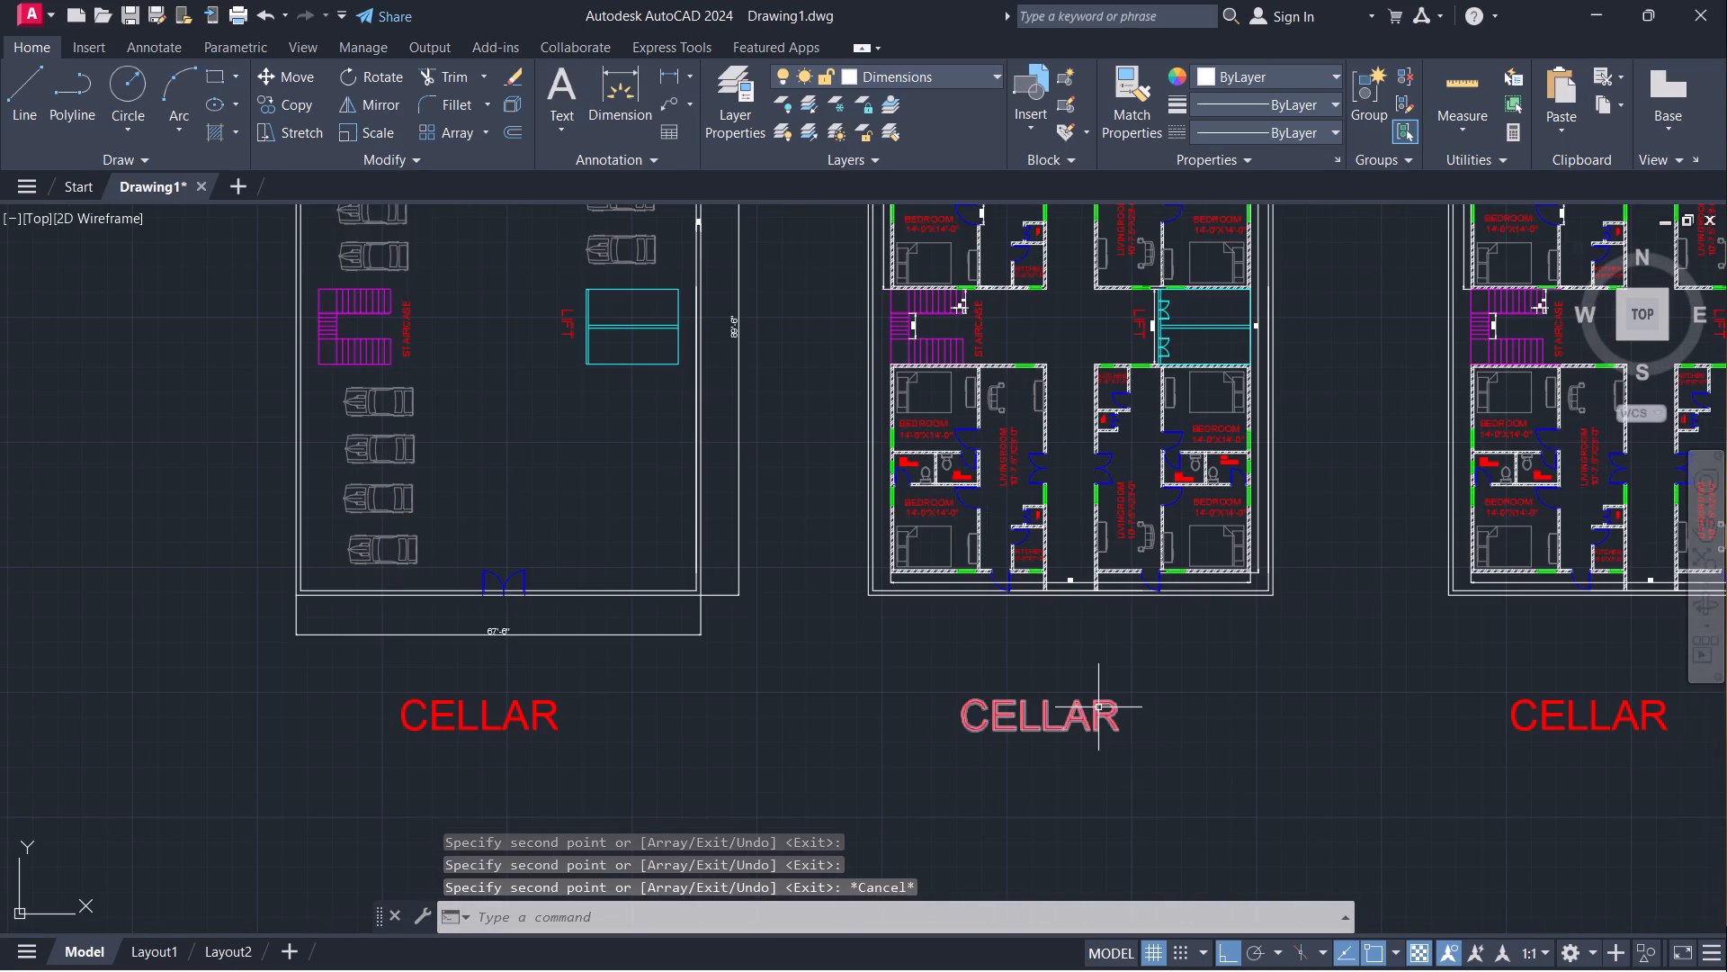
{"action": "double_click", "coordinate": [1109, 707]}
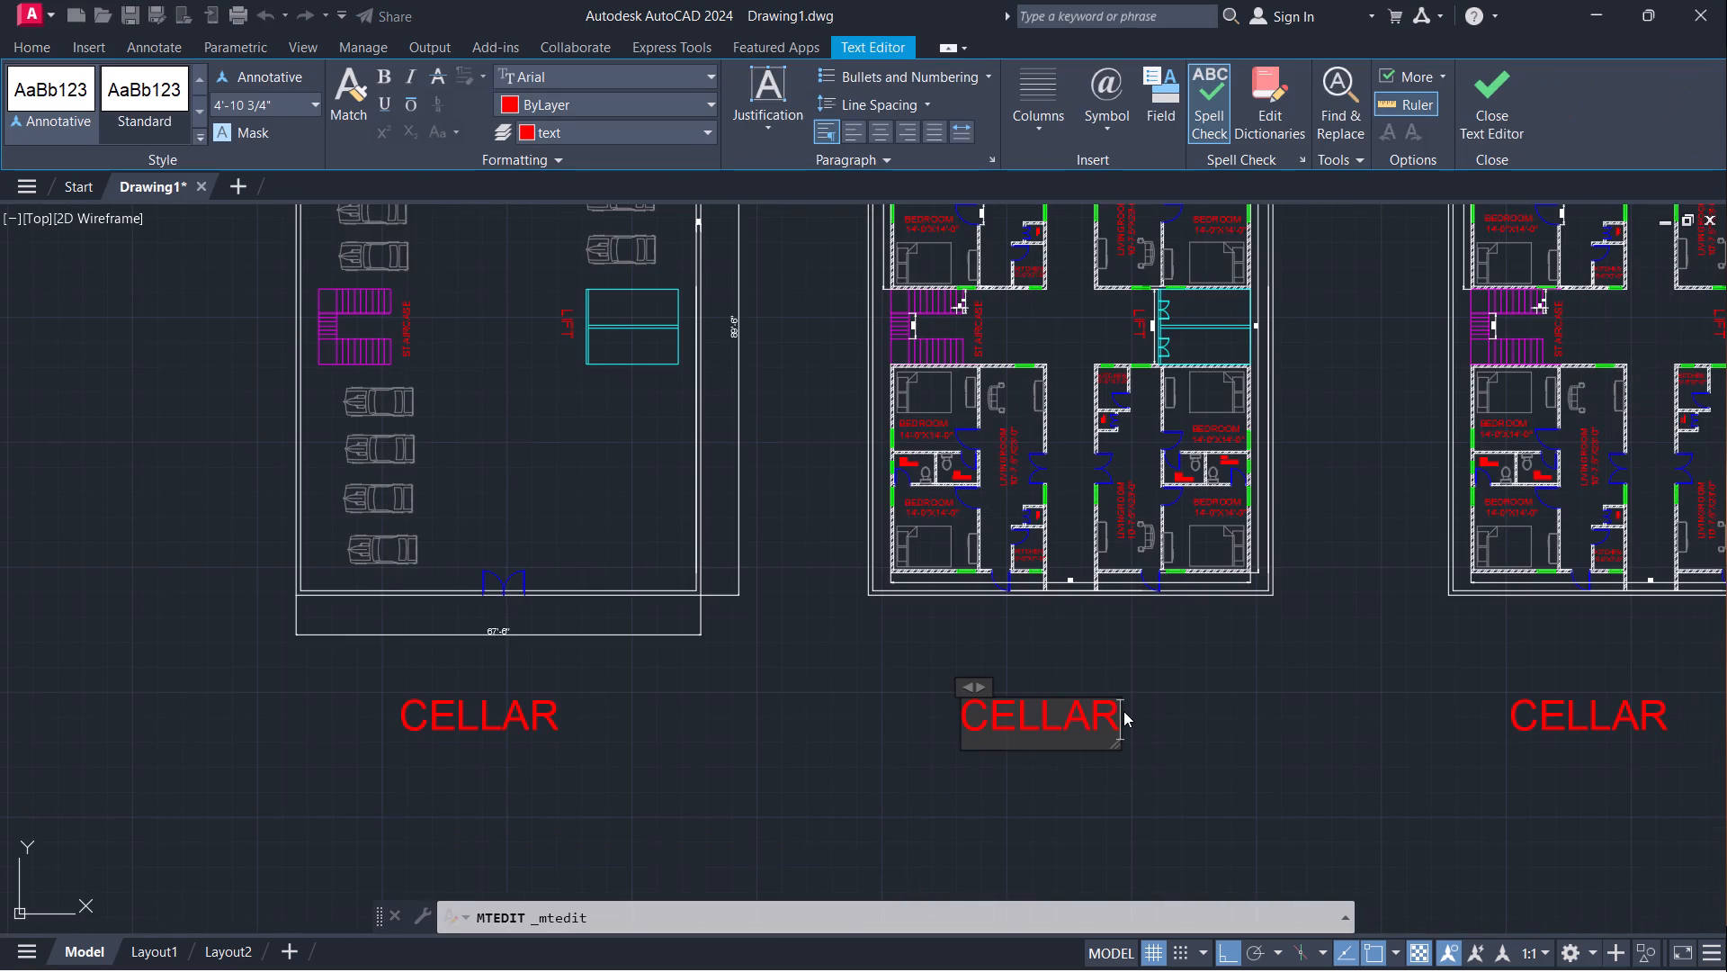
{"action": "key", "text": "BackSpace"}
{"action": "key", "text": "1"}
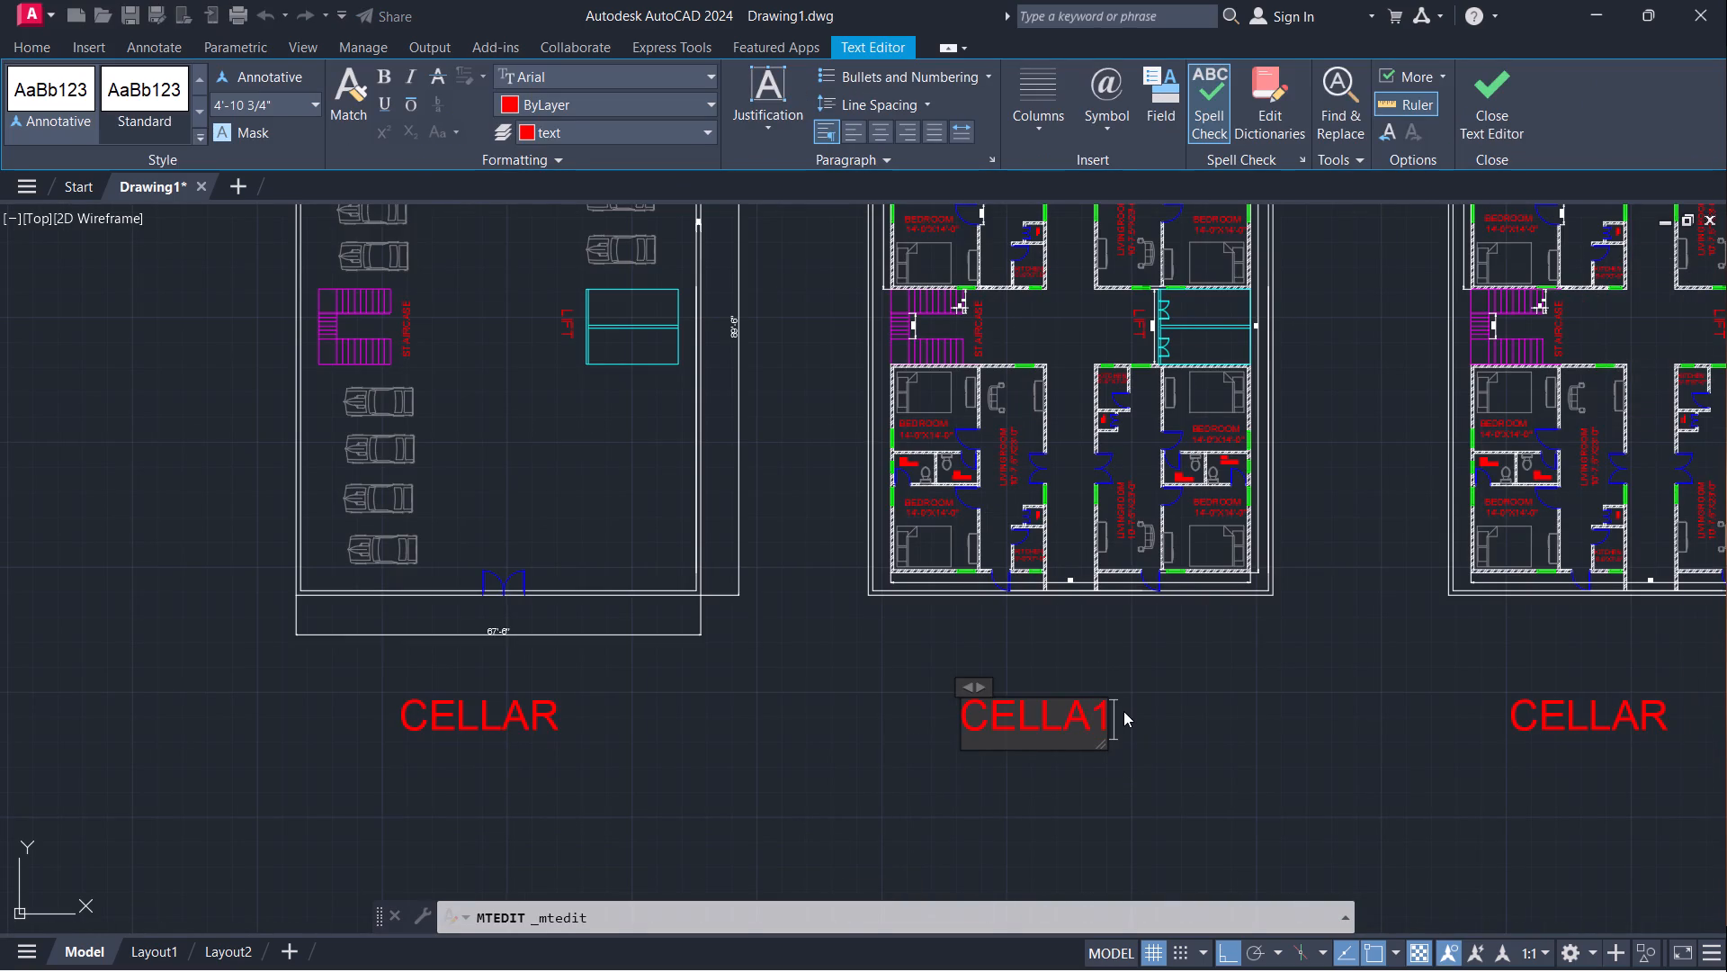
{"action": "key", "text": "BackSpace"}
{"action": "key", "text": "BackSpace"}
{"action": "key", "text": "BackSpace"}
{"action": "key", "text": "BackSpace"}
{"action": "key", "text": "BackSpace"}
{"action": "key", "text": "BackSpace"}
{"action": "key", "text": "BackSpace"}
{"action": "key", "text": "BackSpace"}
{"action": "key", "text": "BackSpace"}
{"action": "key", "text": "BackSpace"}
{"action": "key", "text": "BackSpace"}
{"action": "key", "text": "BackSpace"}
{"action": "key", "text": "BackSpace"}
{"action": "key", "text": "BackSpace"}
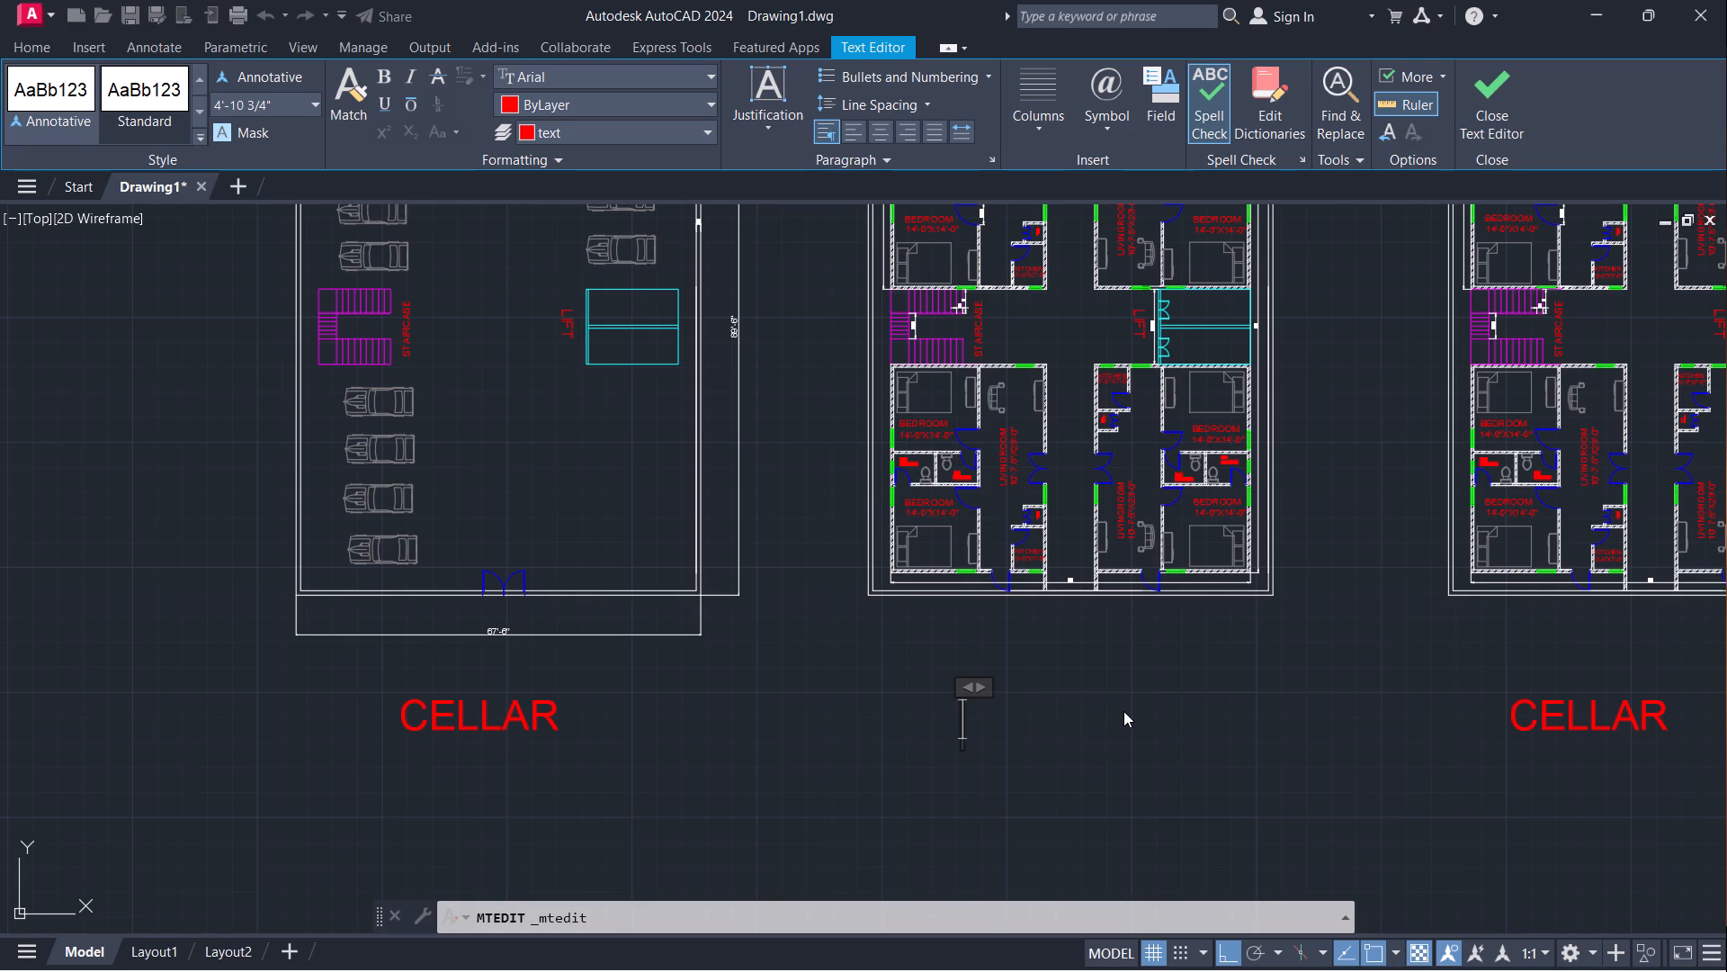
{"action": "key", "text": "1"}
{"action": "key", "text": "space"}
{"action": "key", "text": "BackSpace"}
{"action": "type", "text": "ST"}
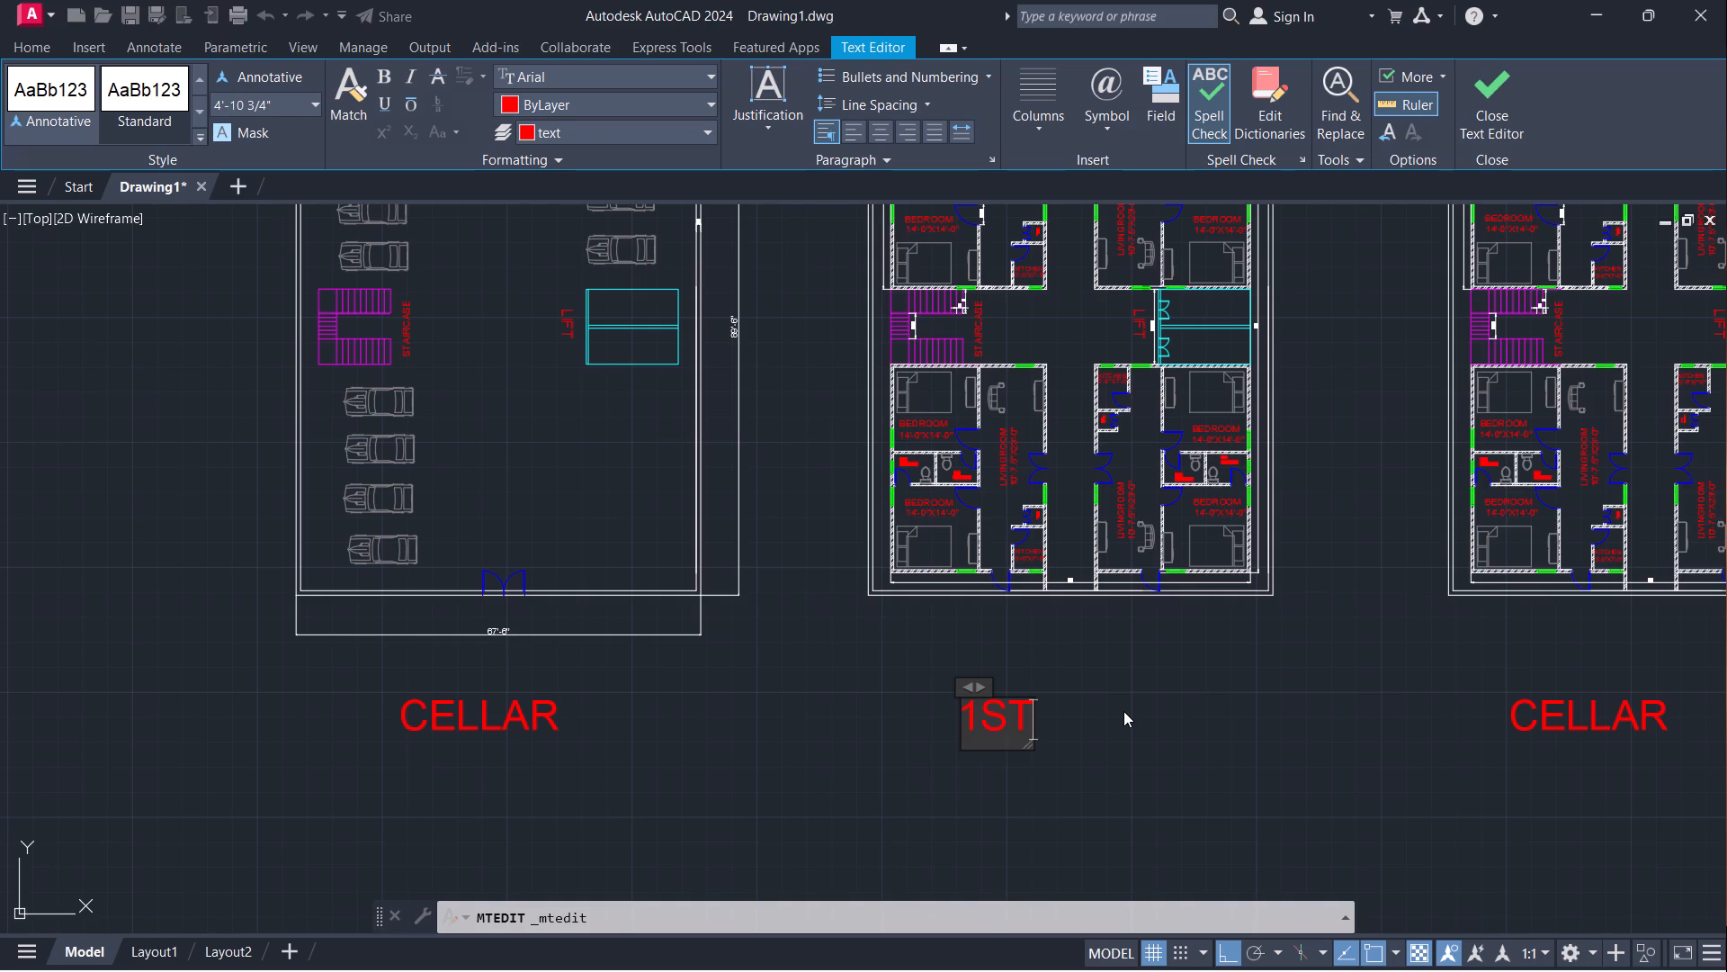
{"action": "key", "text": "space"}
{"action": "key", "text": "f"}
{"action": "key", "text": "semicolon"}
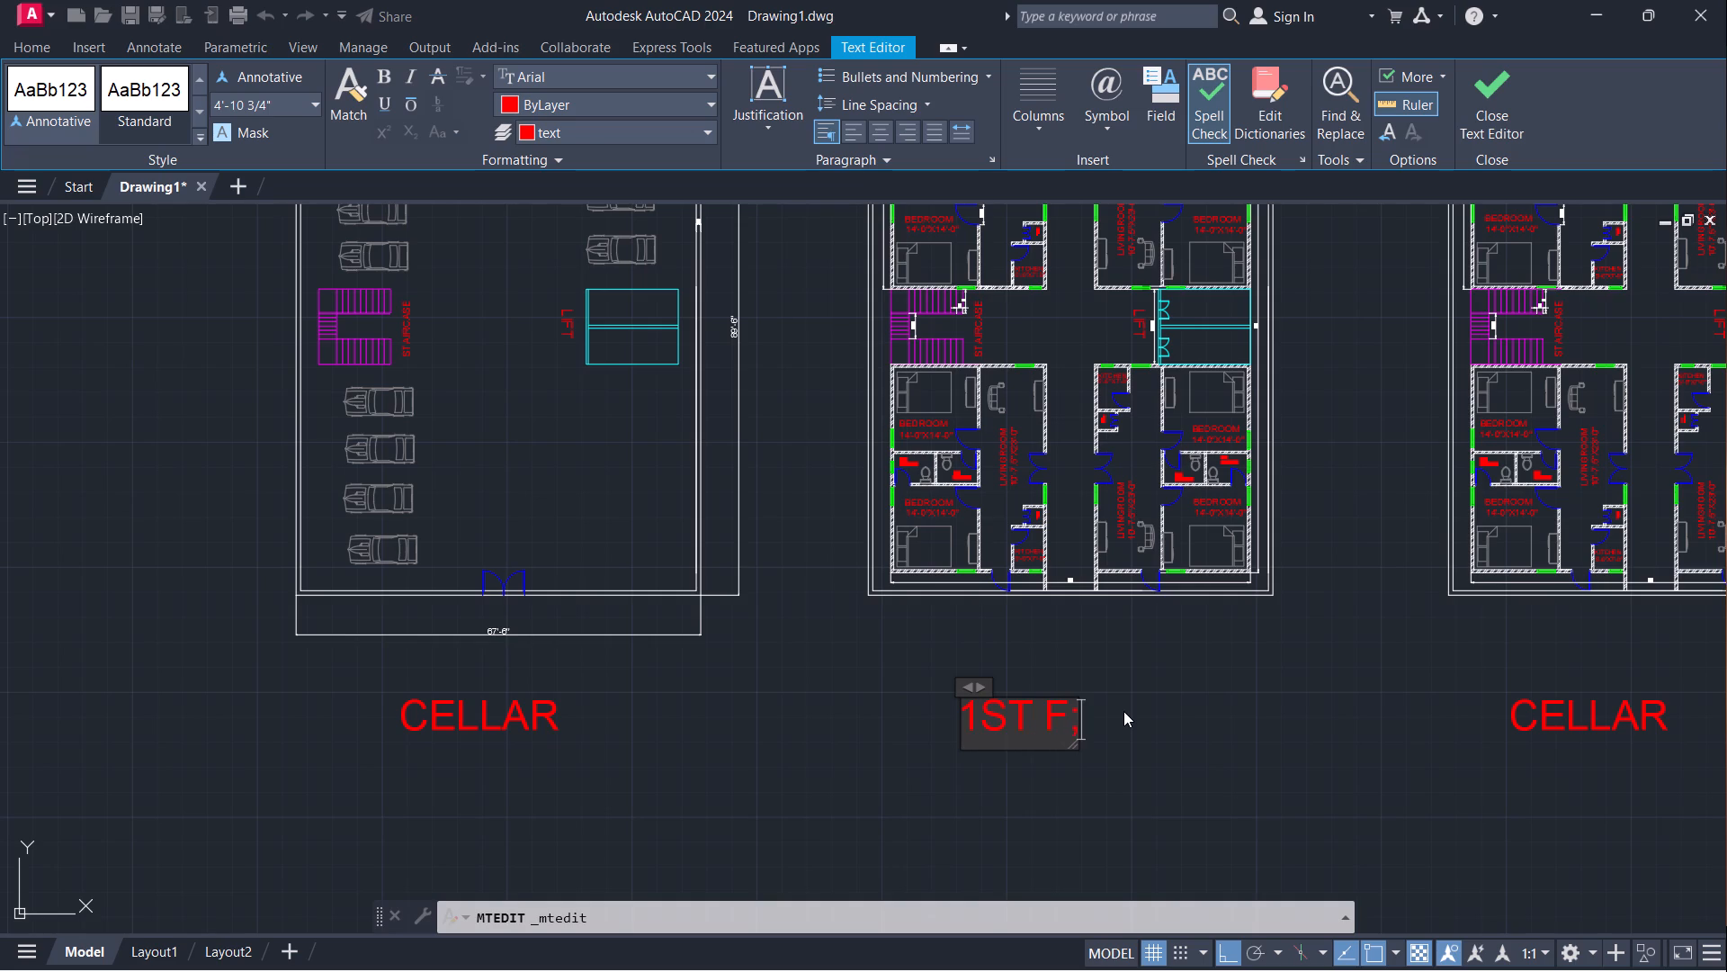
{"action": "key", "text": "BackSpace"}
{"action": "type", "text": "LOO"}
{"action": "key", "text": "r"}
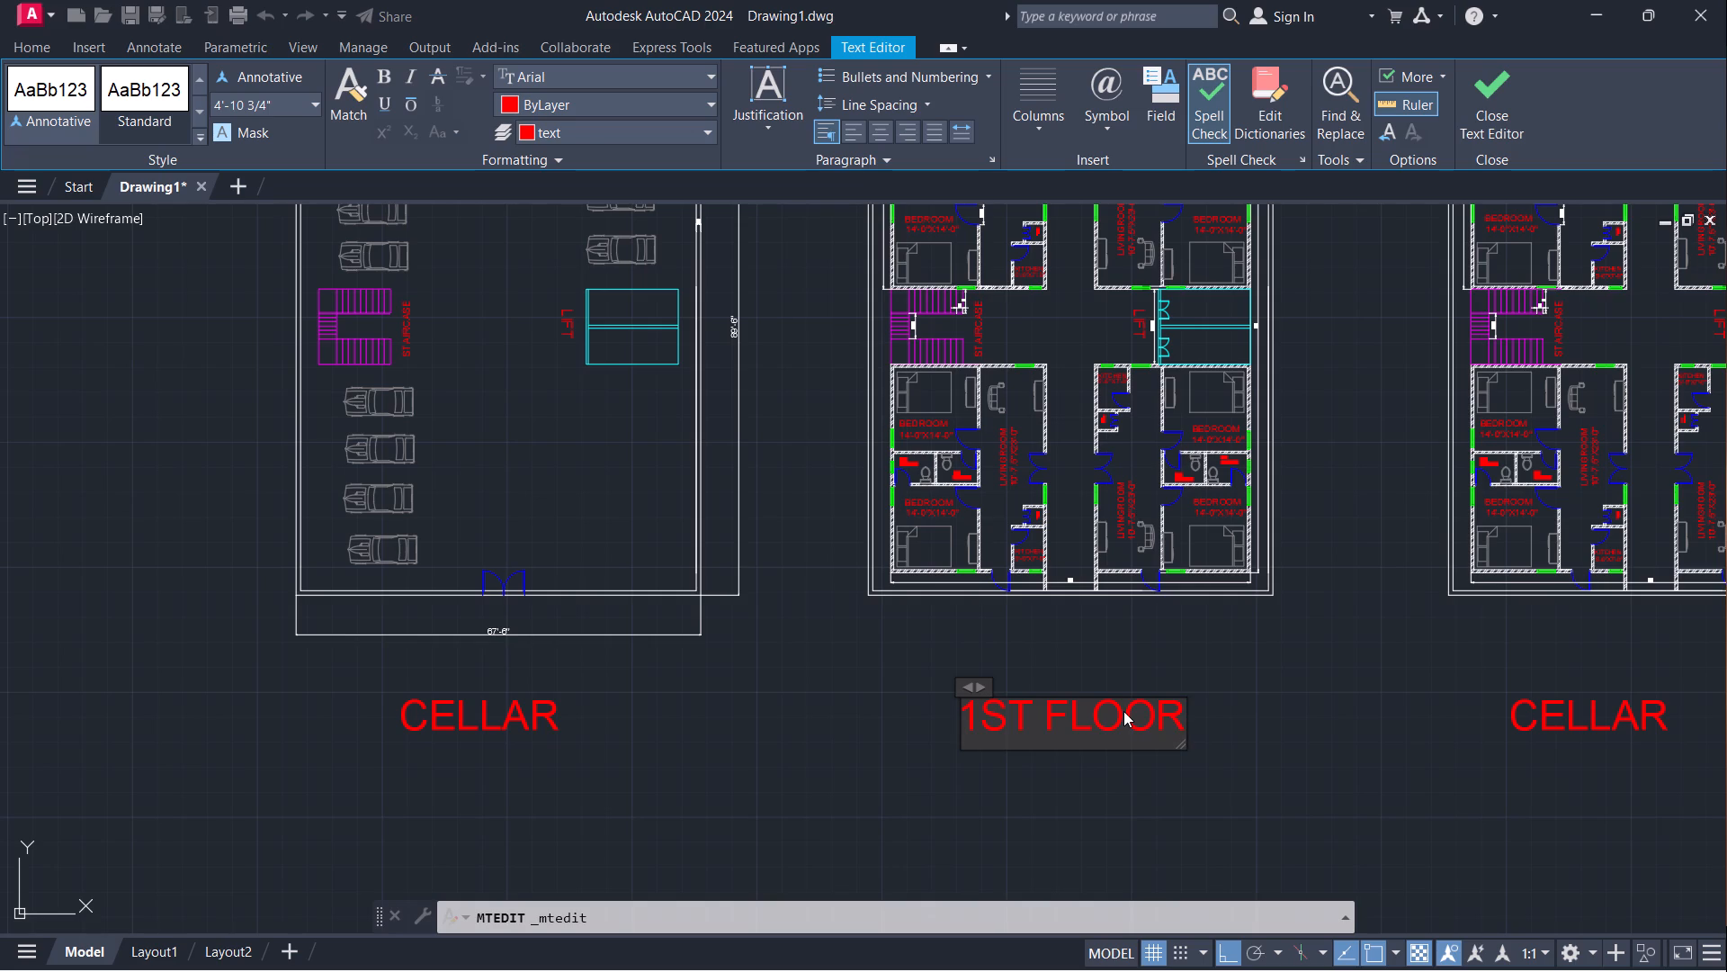
{"action": "left_click", "coordinate": [1261, 740]}
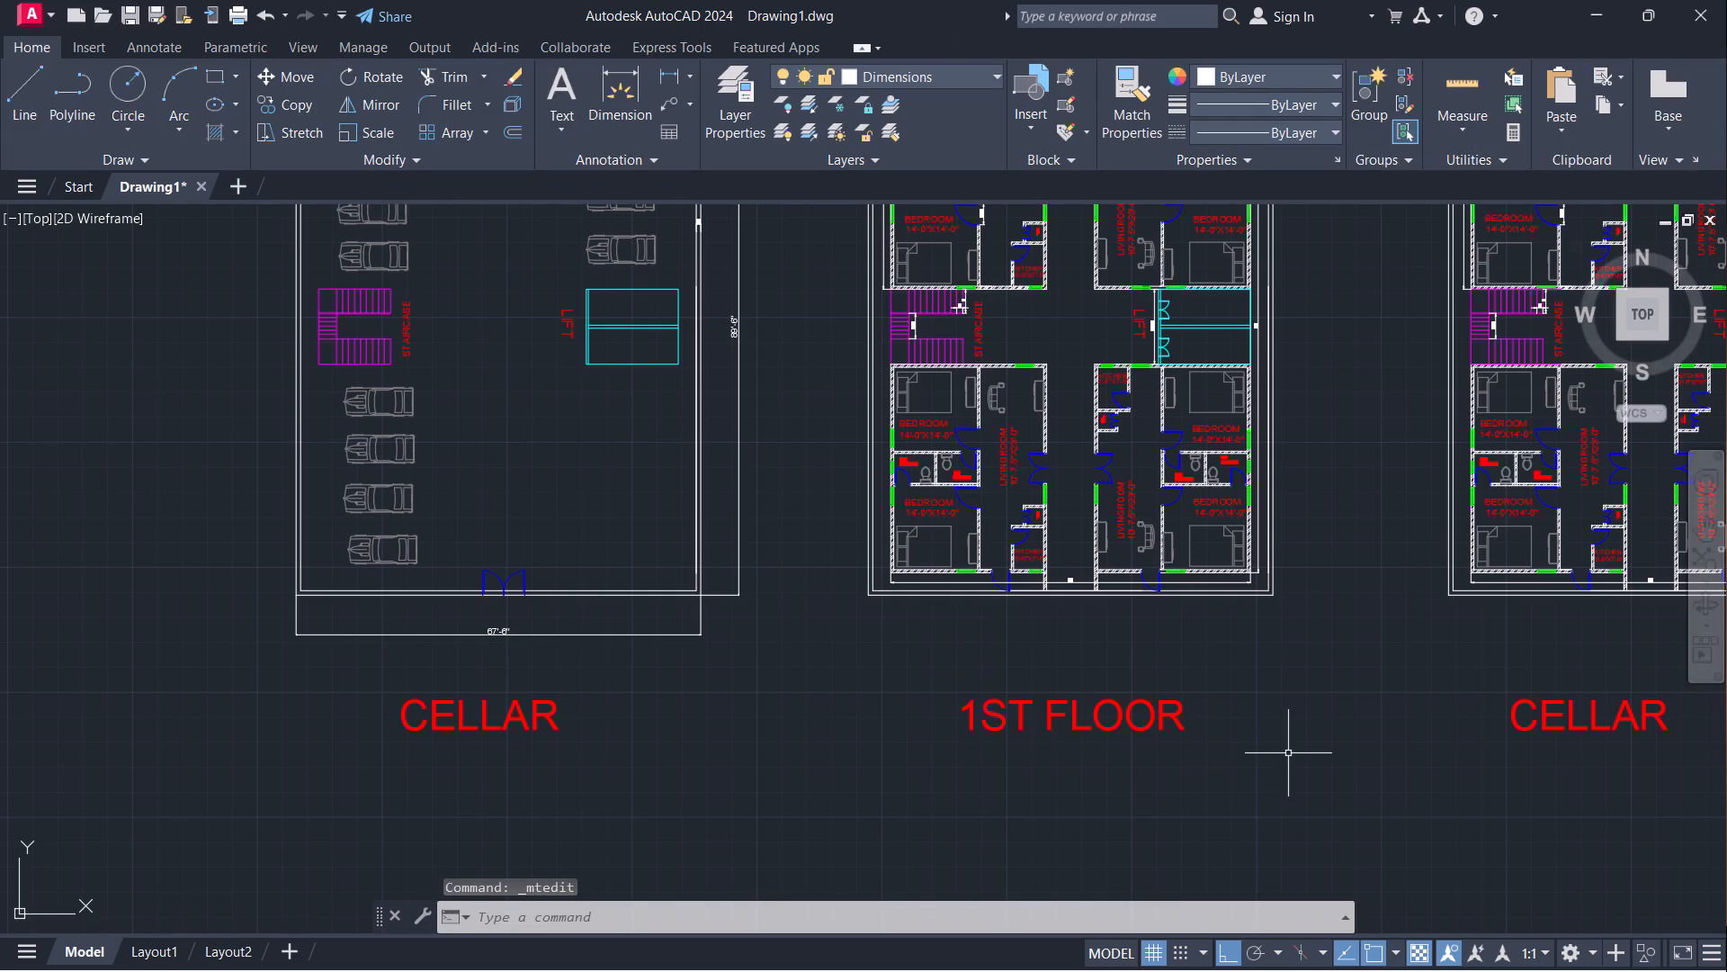
Change the CELLAR label copy under the second apartment plan to 2nd FLOOR.
{"action": "middle_click_drag", "start_coordinate": [1288, 753], "coordinate": [966, 717]}
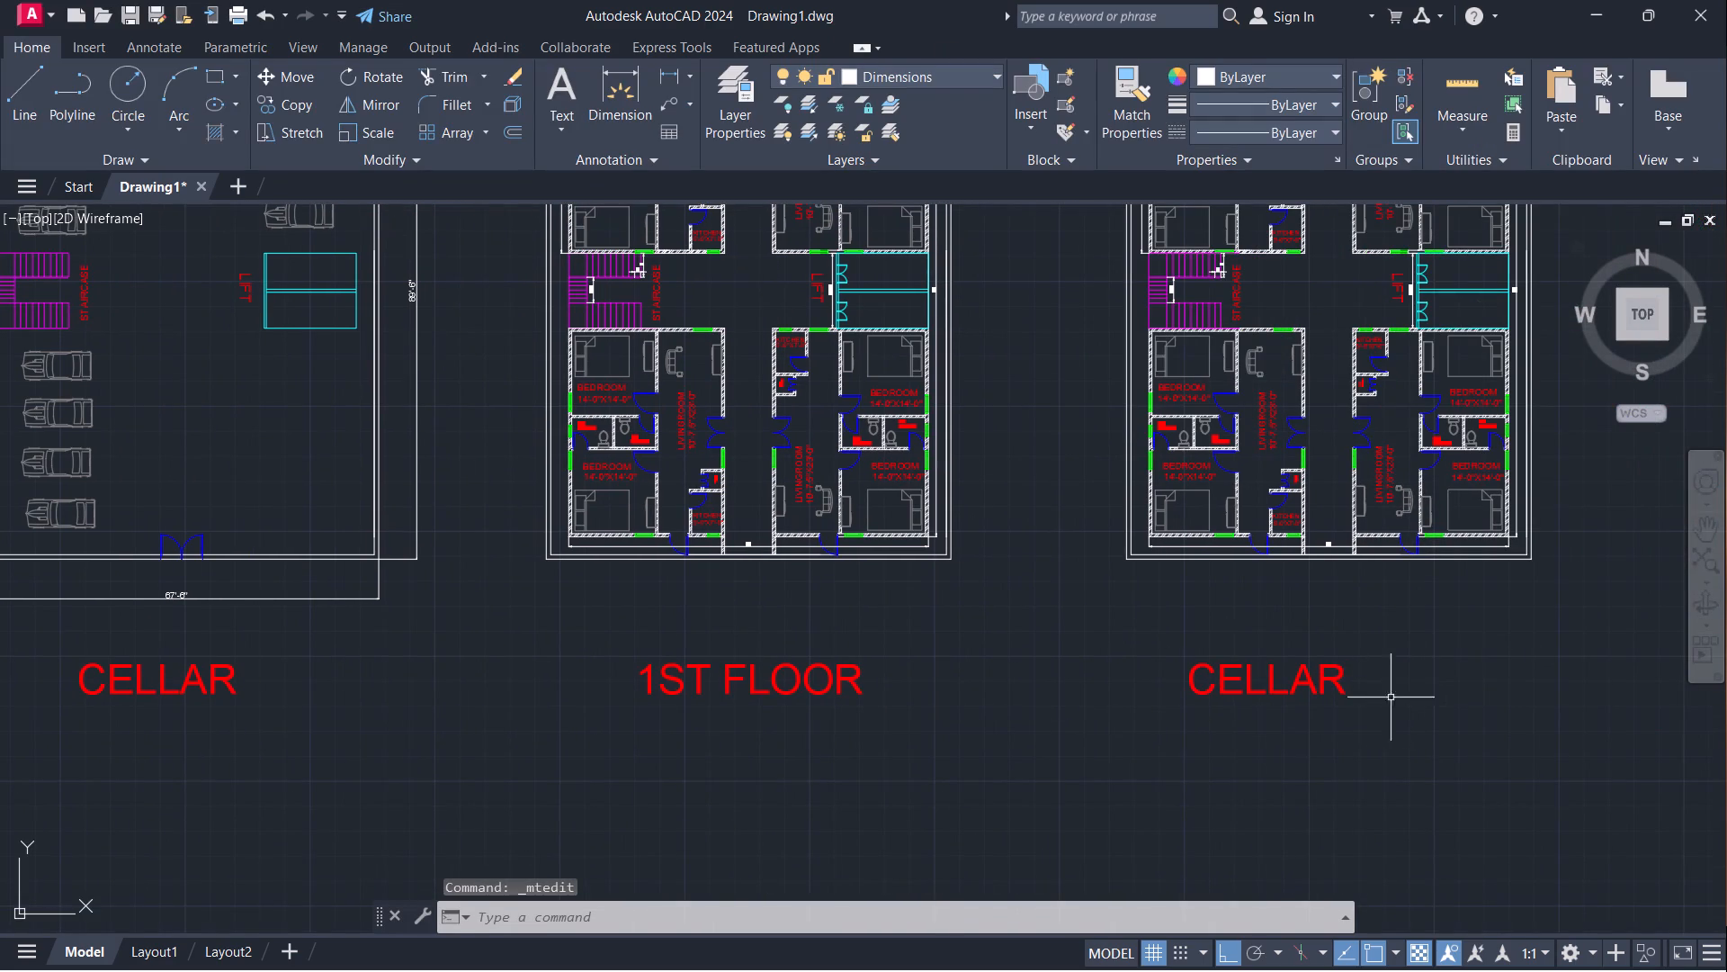
{"action": "double_click", "coordinate": [1329, 679]}
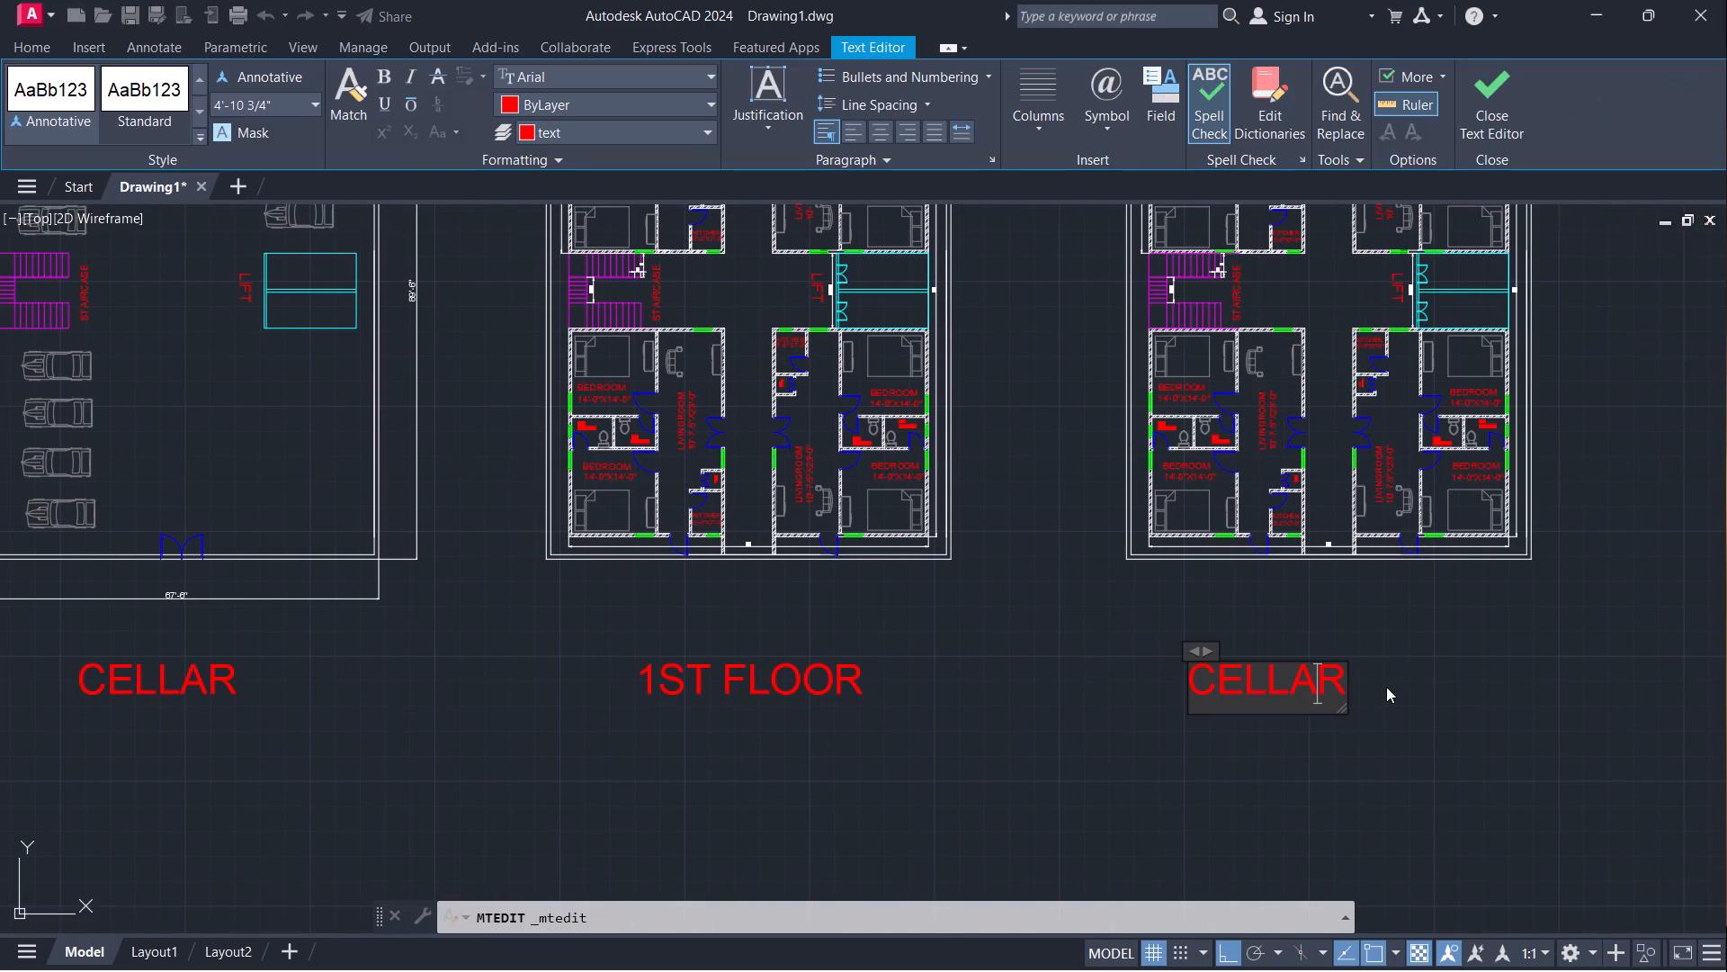
{"action": "key", "text": "Right"}
{"action": "key", "text": "BackSpace"}
{"action": "key", "text": "BackSpace"}
{"action": "key", "text": "BackSpace"}
{"action": "key", "text": "BackSpace"}
{"action": "key", "text": "BackSpace"}
{"action": "key", "text": "BackSpace"}
{"action": "key", "text": "BackSpace"}
{"action": "key", "text": "BackSpace"}
{"action": "key", "text": "BackSpace"}
{"action": "key", "text": "BackSpace"}
{"action": "key", "text": "BackSpace"}
{"action": "key", "text": "BackSpace"}
{"action": "key", "text": "BackSpace"}
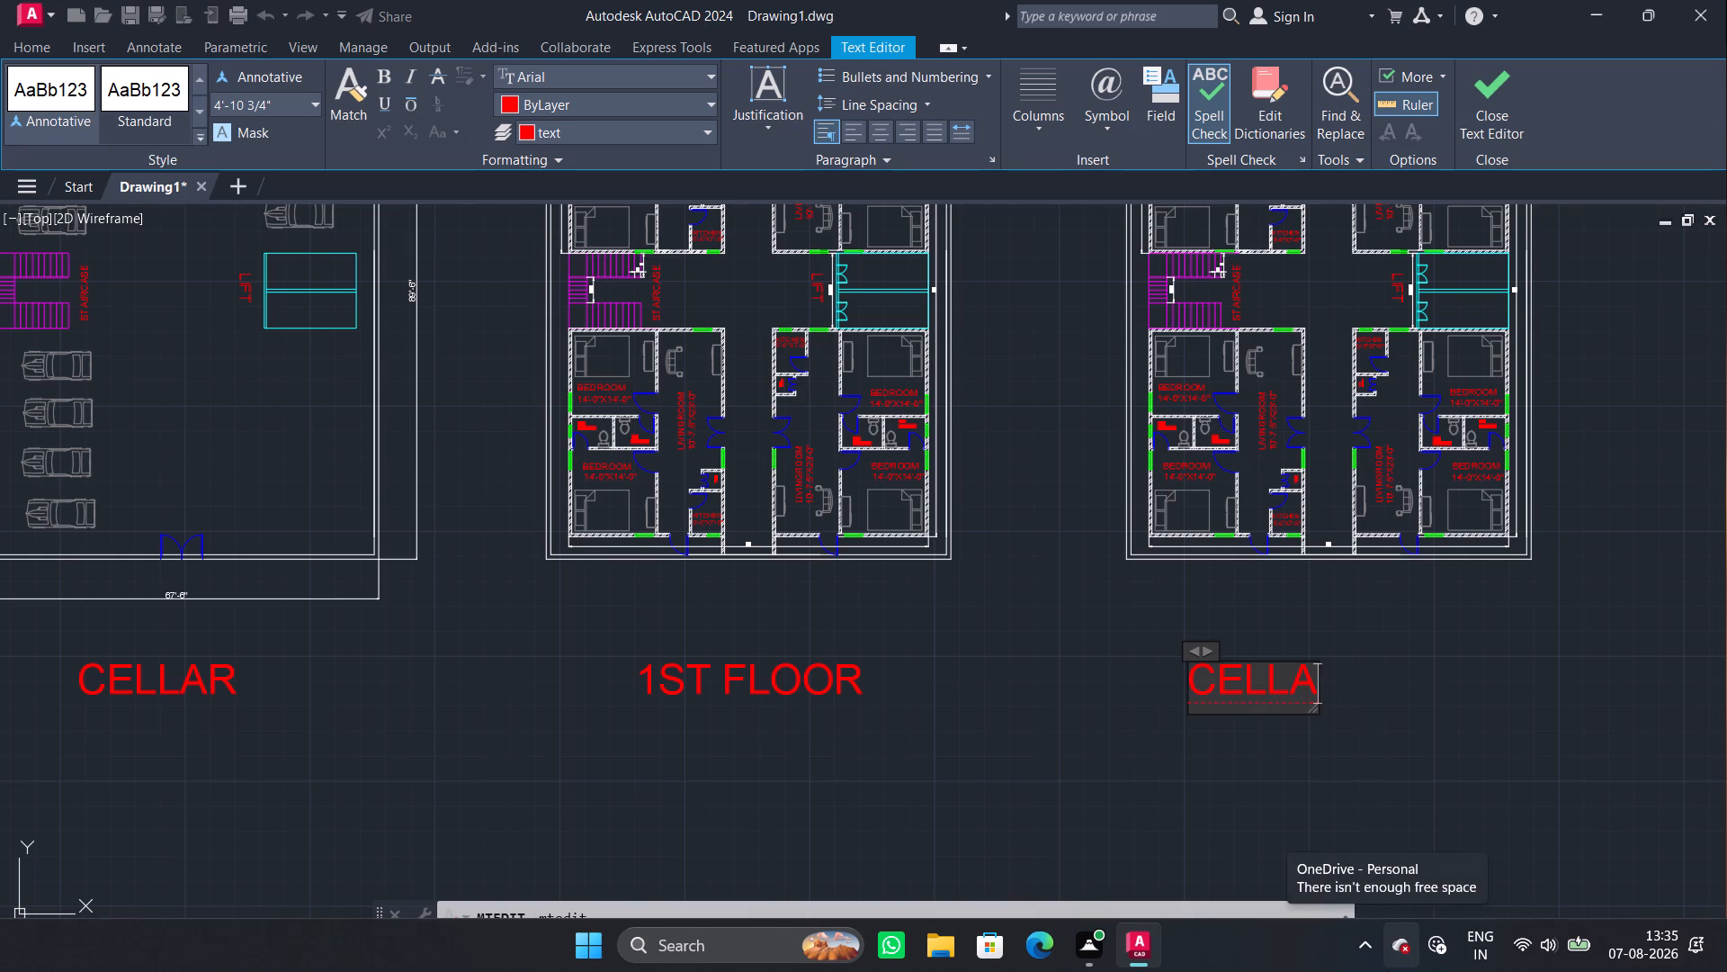
{"action": "key", "text": "2"}
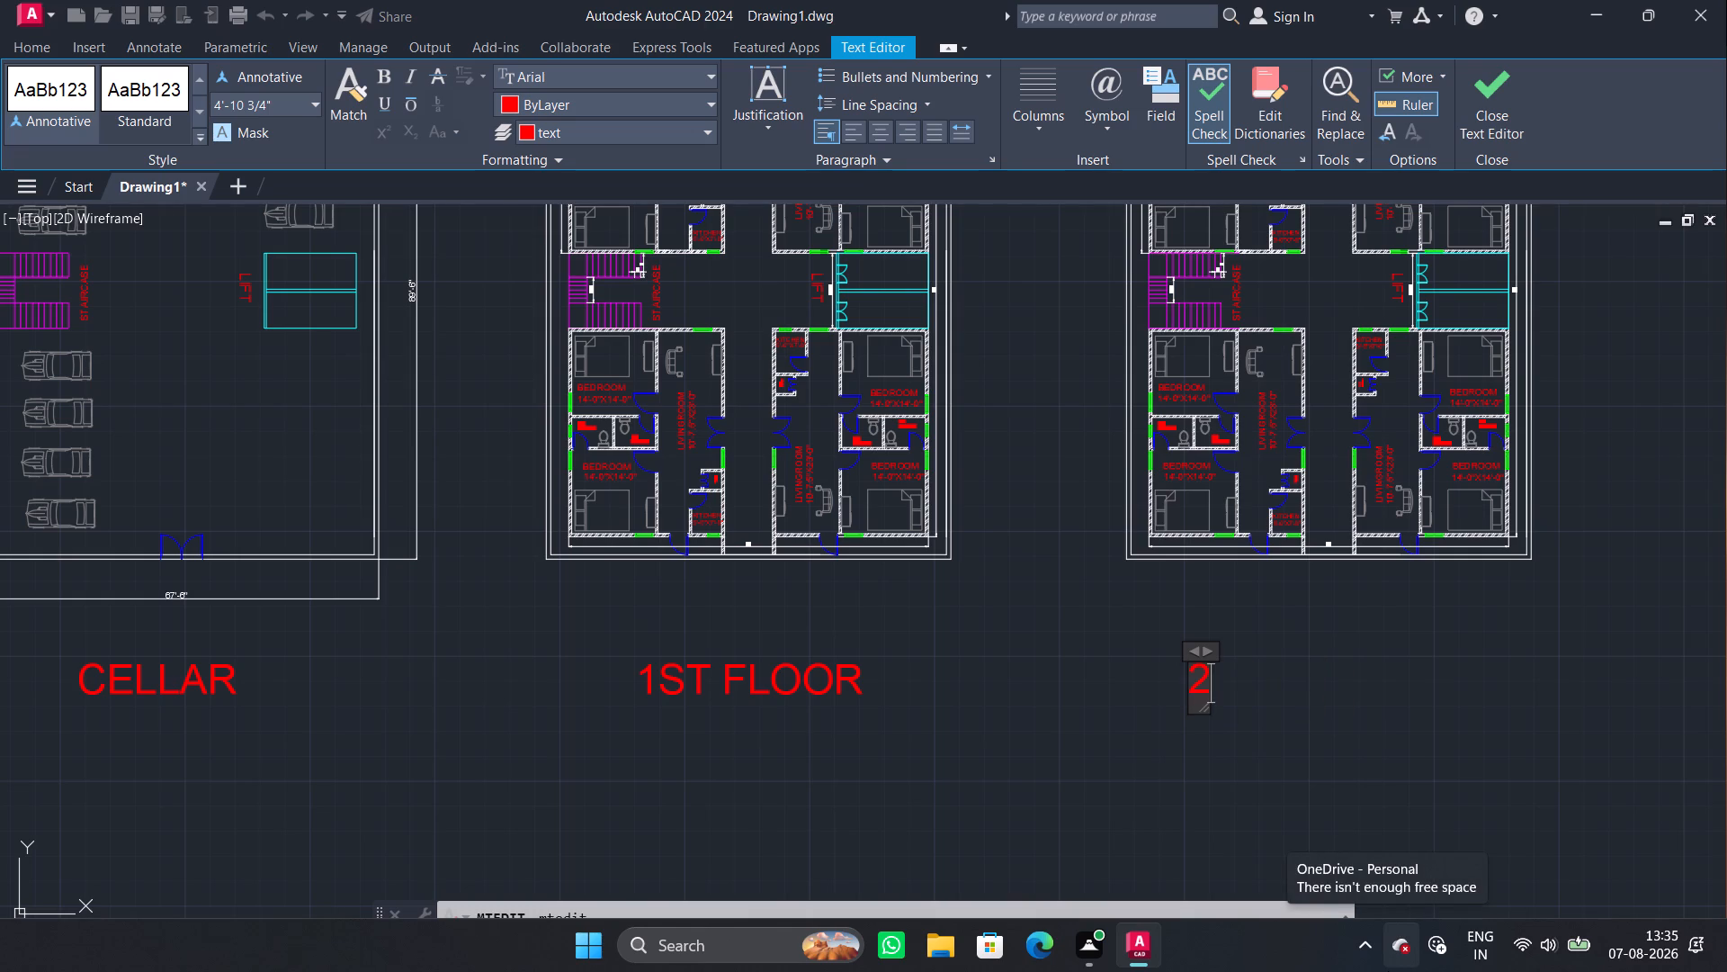
{"action": "type", "text": "nd"}
{"action": "key", "text": "space"}
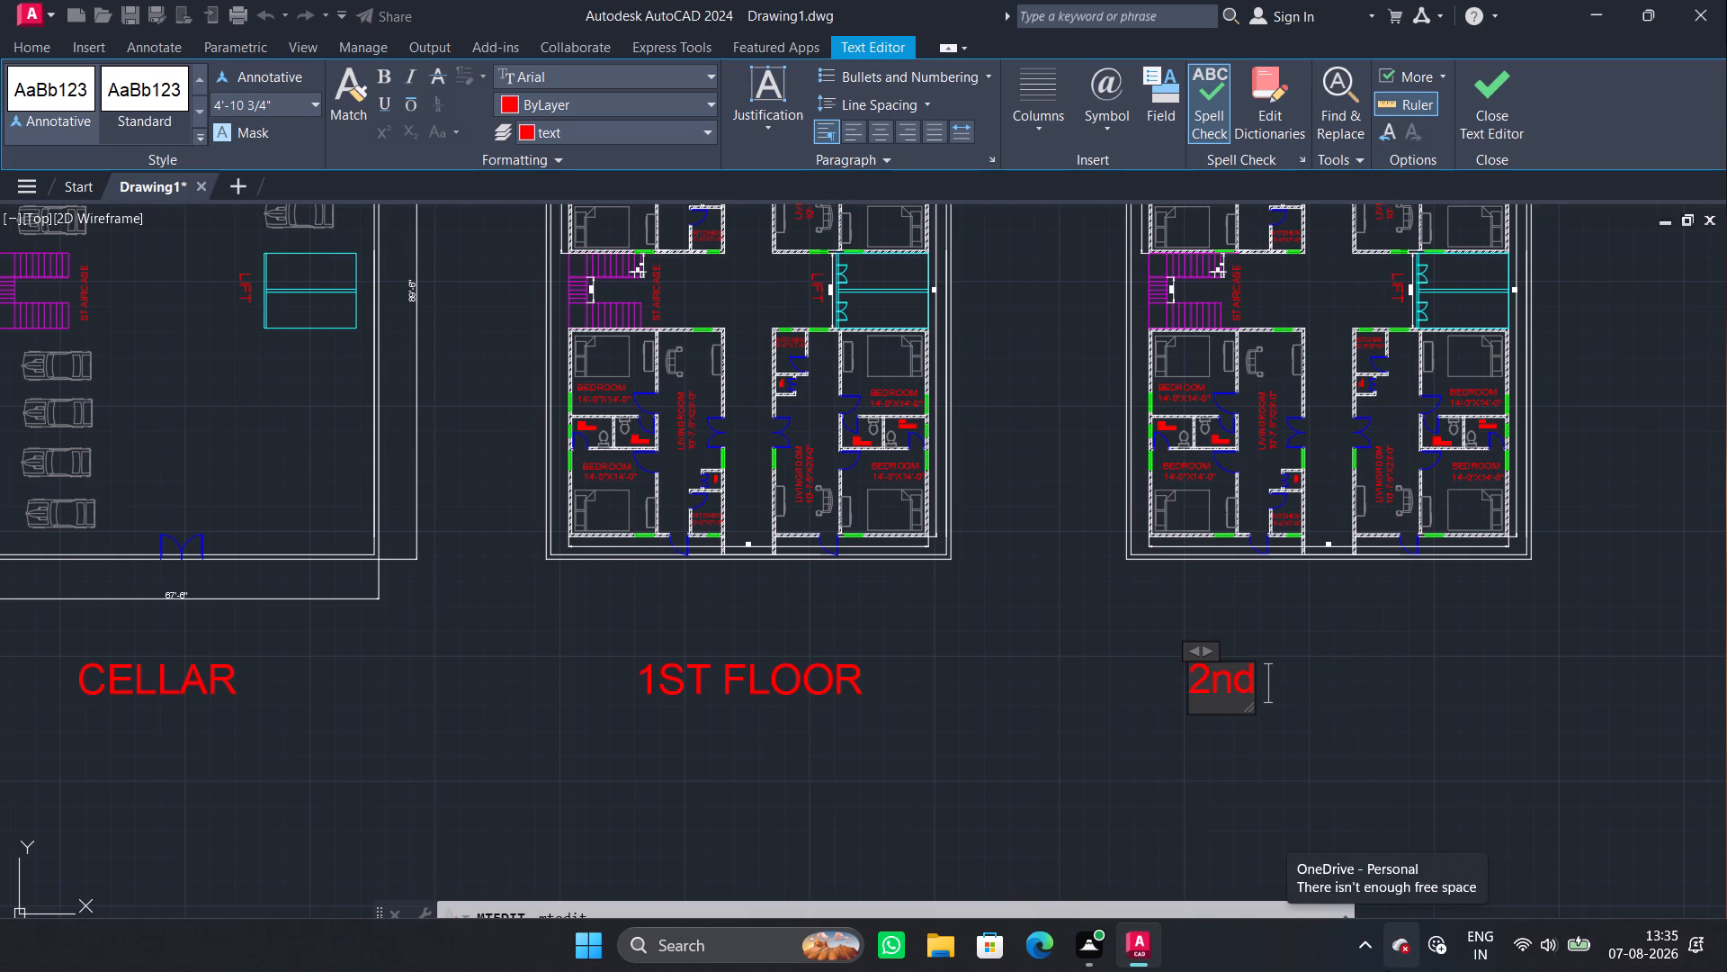
{"action": "type", "text": "F;"}
{"action": "key", "text": "BackSpace"}
{"action": "type", "text": "LOOR"}
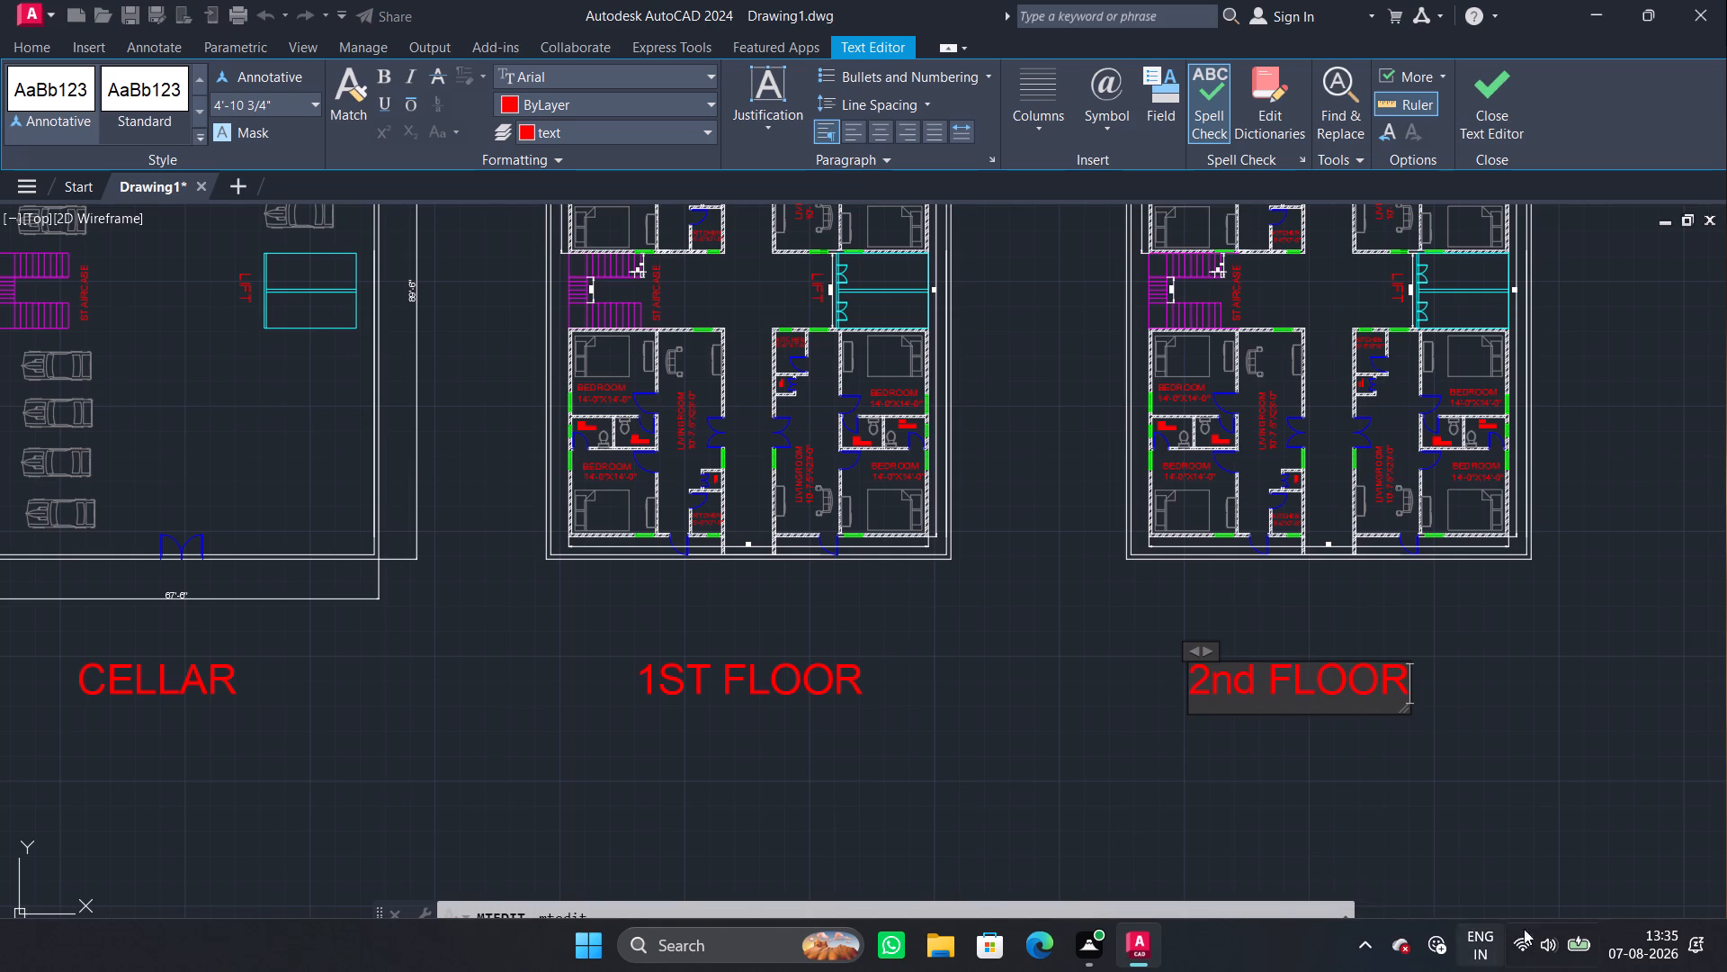
{"action": "left_click", "coordinate": [1481, 720]}
Change the CELLAR label copy under the third apartment plan to 3rd FLOOR.
{"action": "scroll", "coordinate": [1456, 735], "scroll_direction": "down", "scroll_amount": 2}
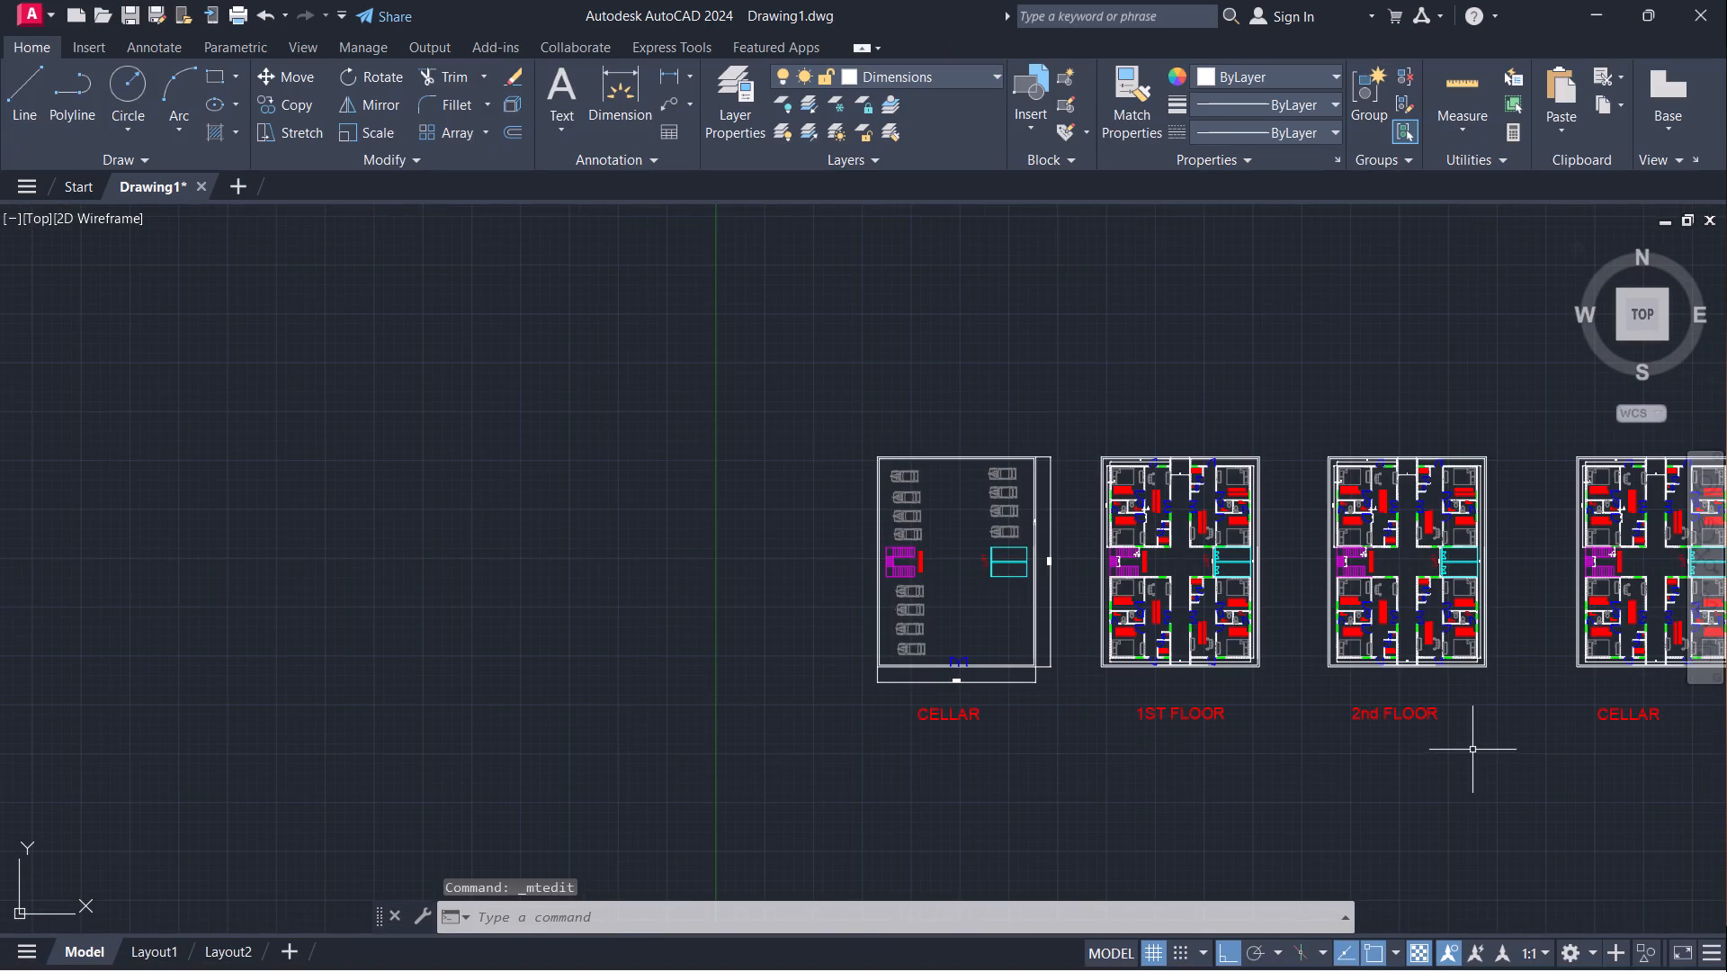
{"action": "middle_click_drag", "start_coordinate": [1435, 760], "coordinate": [890, 661]}
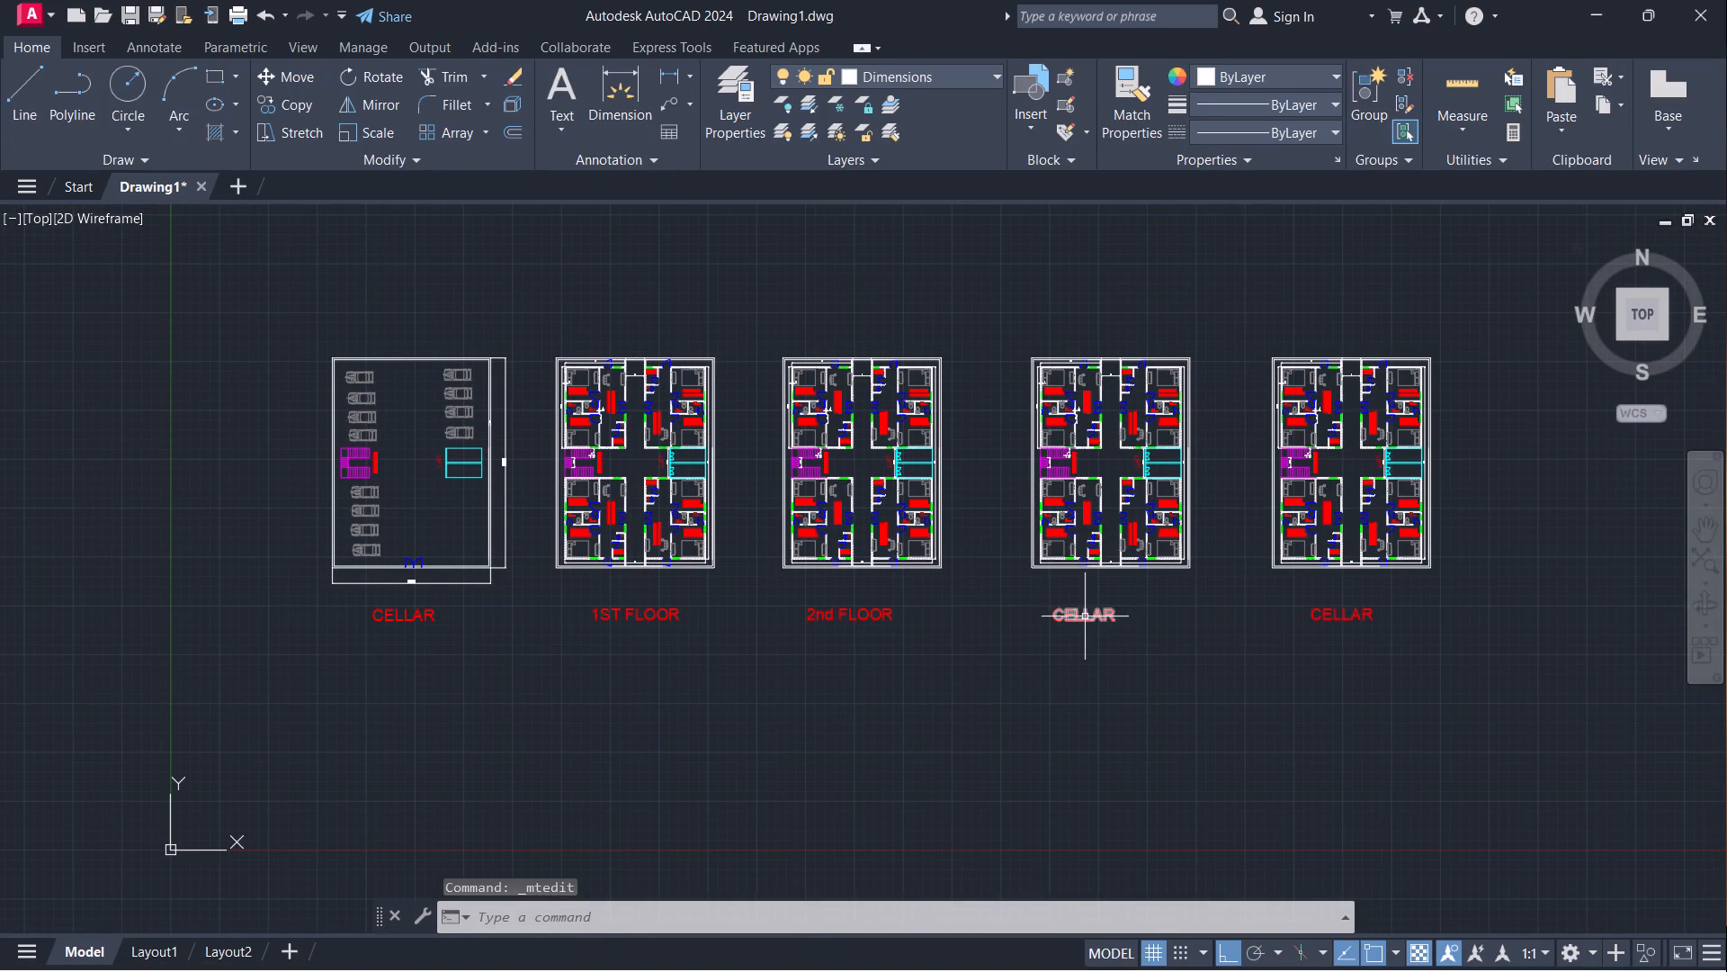
{"action": "double_click", "coordinate": [1088, 616]}
{"action": "key", "text": "Right"}
{"action": "key", "text": "Right"}
{"action": "key", "text": "Right"}
{"action": "key", "text": "Right"}
{"action": "key", "text": "Right"}
{"action": "key", "text": "Right"}
{"action": "key", "text": "Right"}
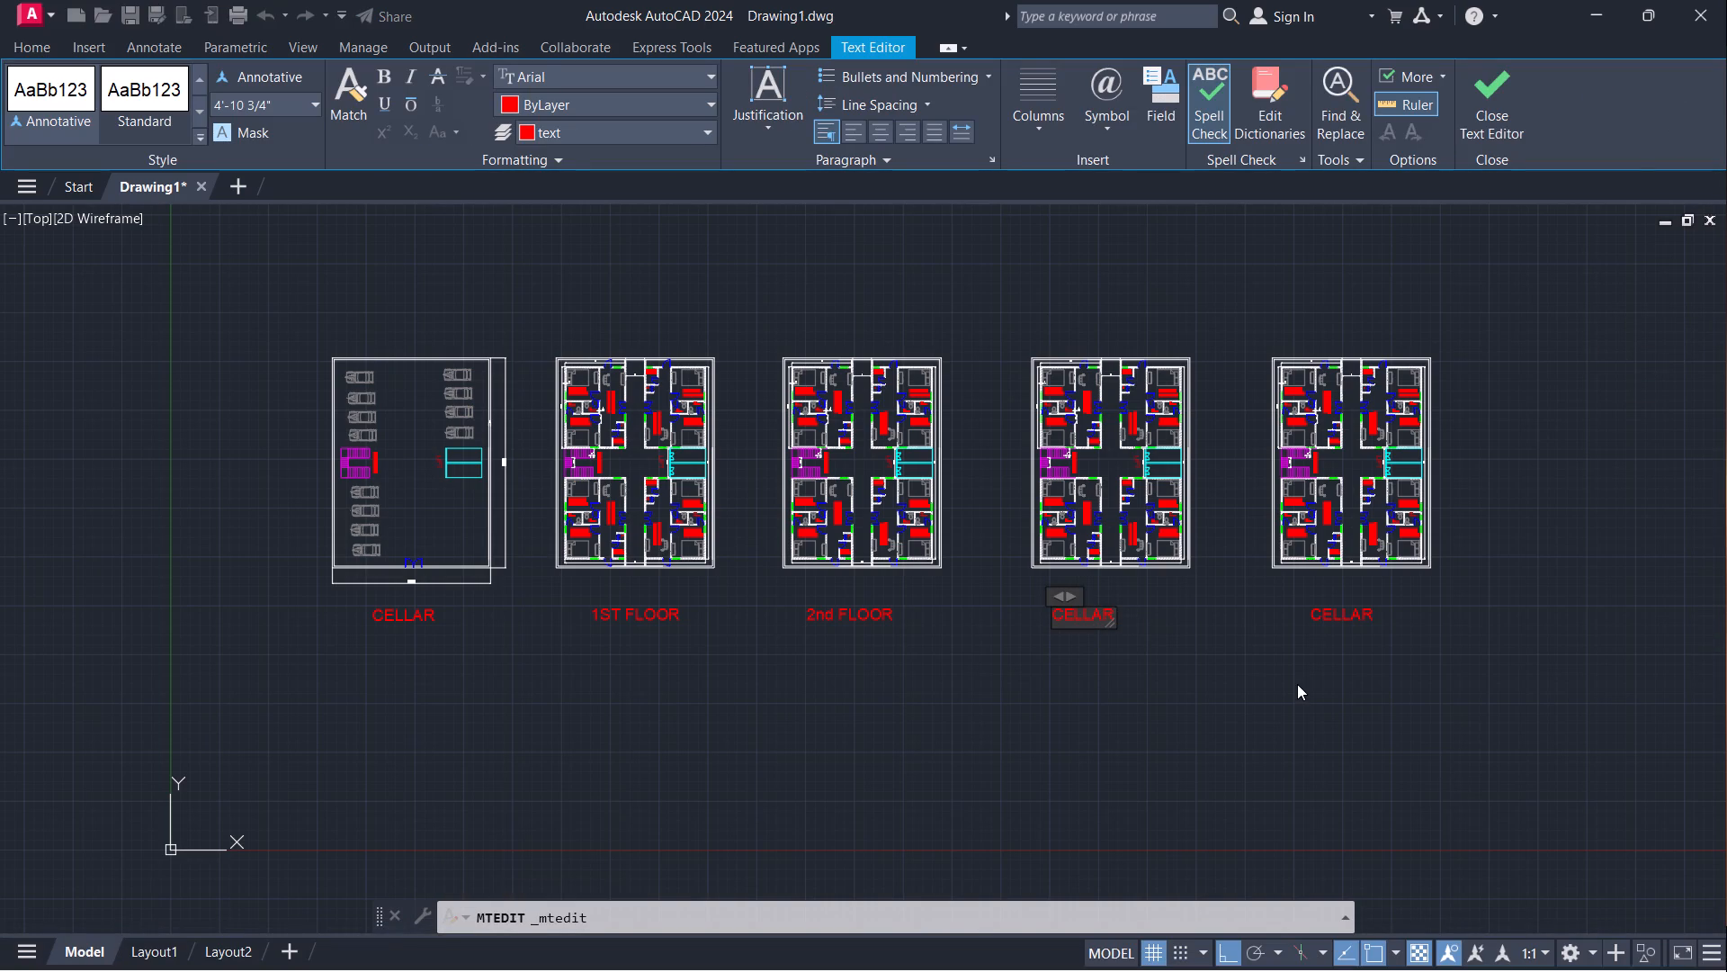
{"action": "key", "text": "BackSpace"}
{"action": "key", "text": "BackSpace"}
{"action": "key", "text": "BackSpace"}
{"action": "key", "text": "BackSpace"}
{"action": "key", "text": "BackSpace"}
{"action": "key", "text": "BackSpace"}
{"action": "key", "text": "BackSpace"}
{"action": "key", "text": "BackSpace"}
{"action": "key", "text": "BackSpace"}
{"action": "key", "text": "BackSpace"}
{"action": "key", "text": "BackSpace"}
{"action": "key", "text": "BackSpace"}
{"action": "key", "text": "BackSpace"}
{"action": "key", "text": "BackSpace"}
{"action": "key", "text": "BackSpace"}
{"action": "key", "text": "BackSpace"}
{"action": "key", "text": "3"}
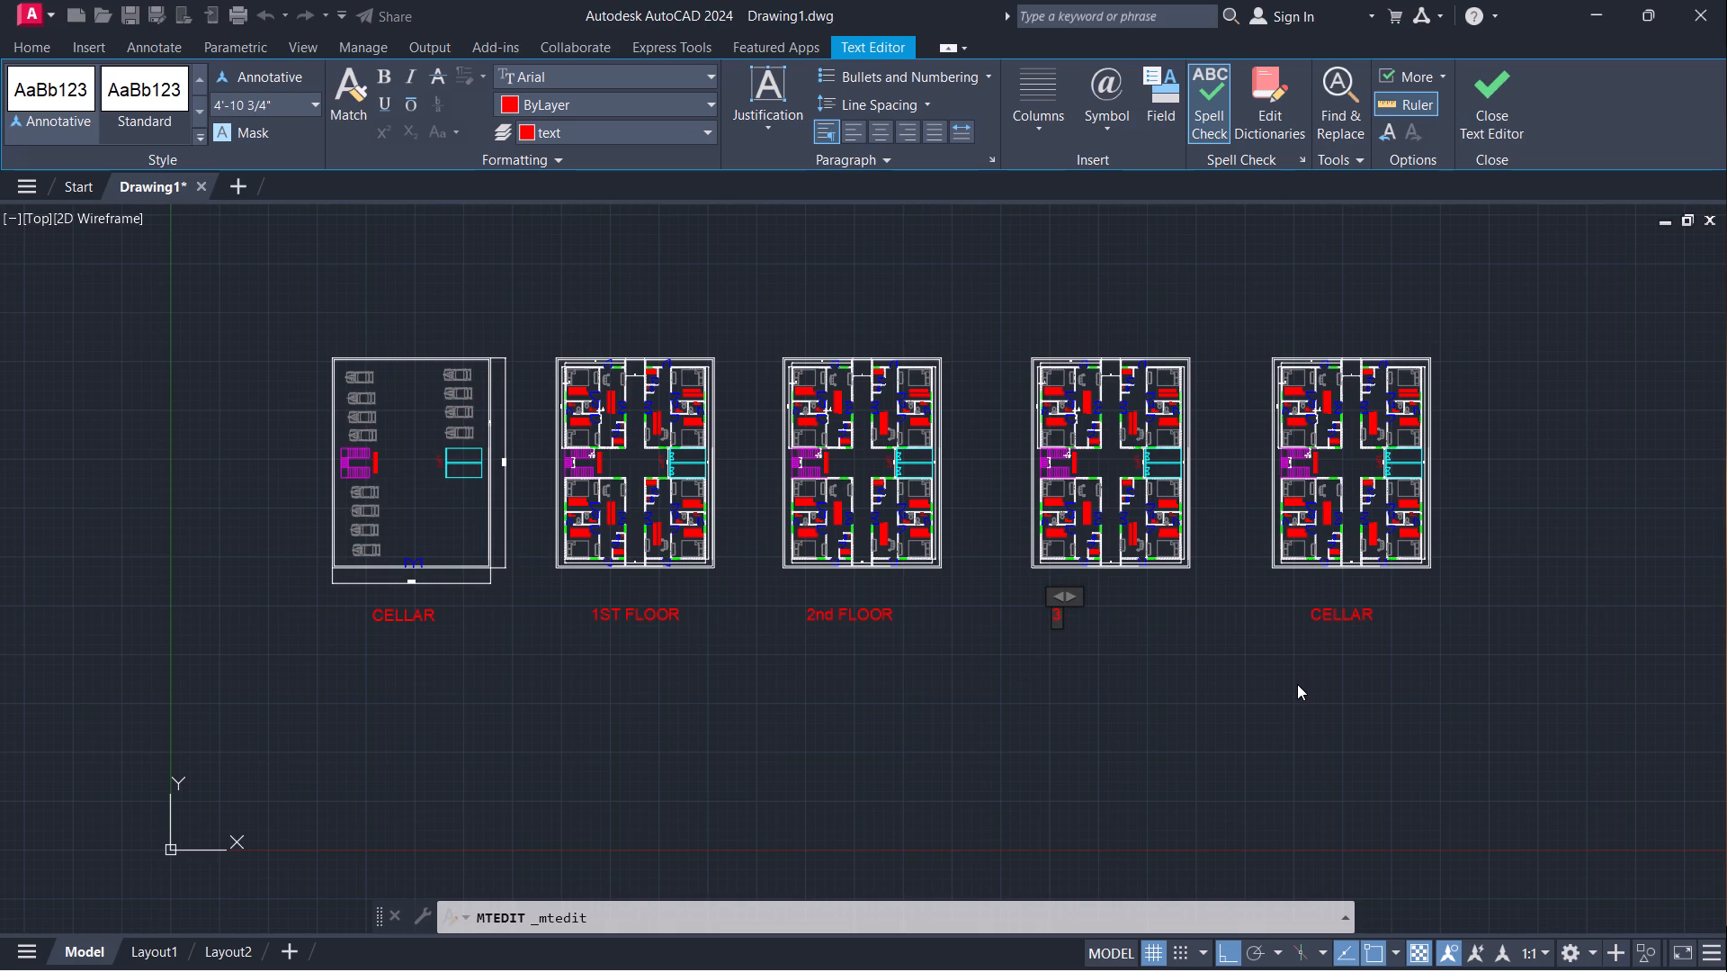
{"action": "type", "text": "rd"}
{"action": "key", "text": "space"}
{"action": "type", "text": "FLOO"}
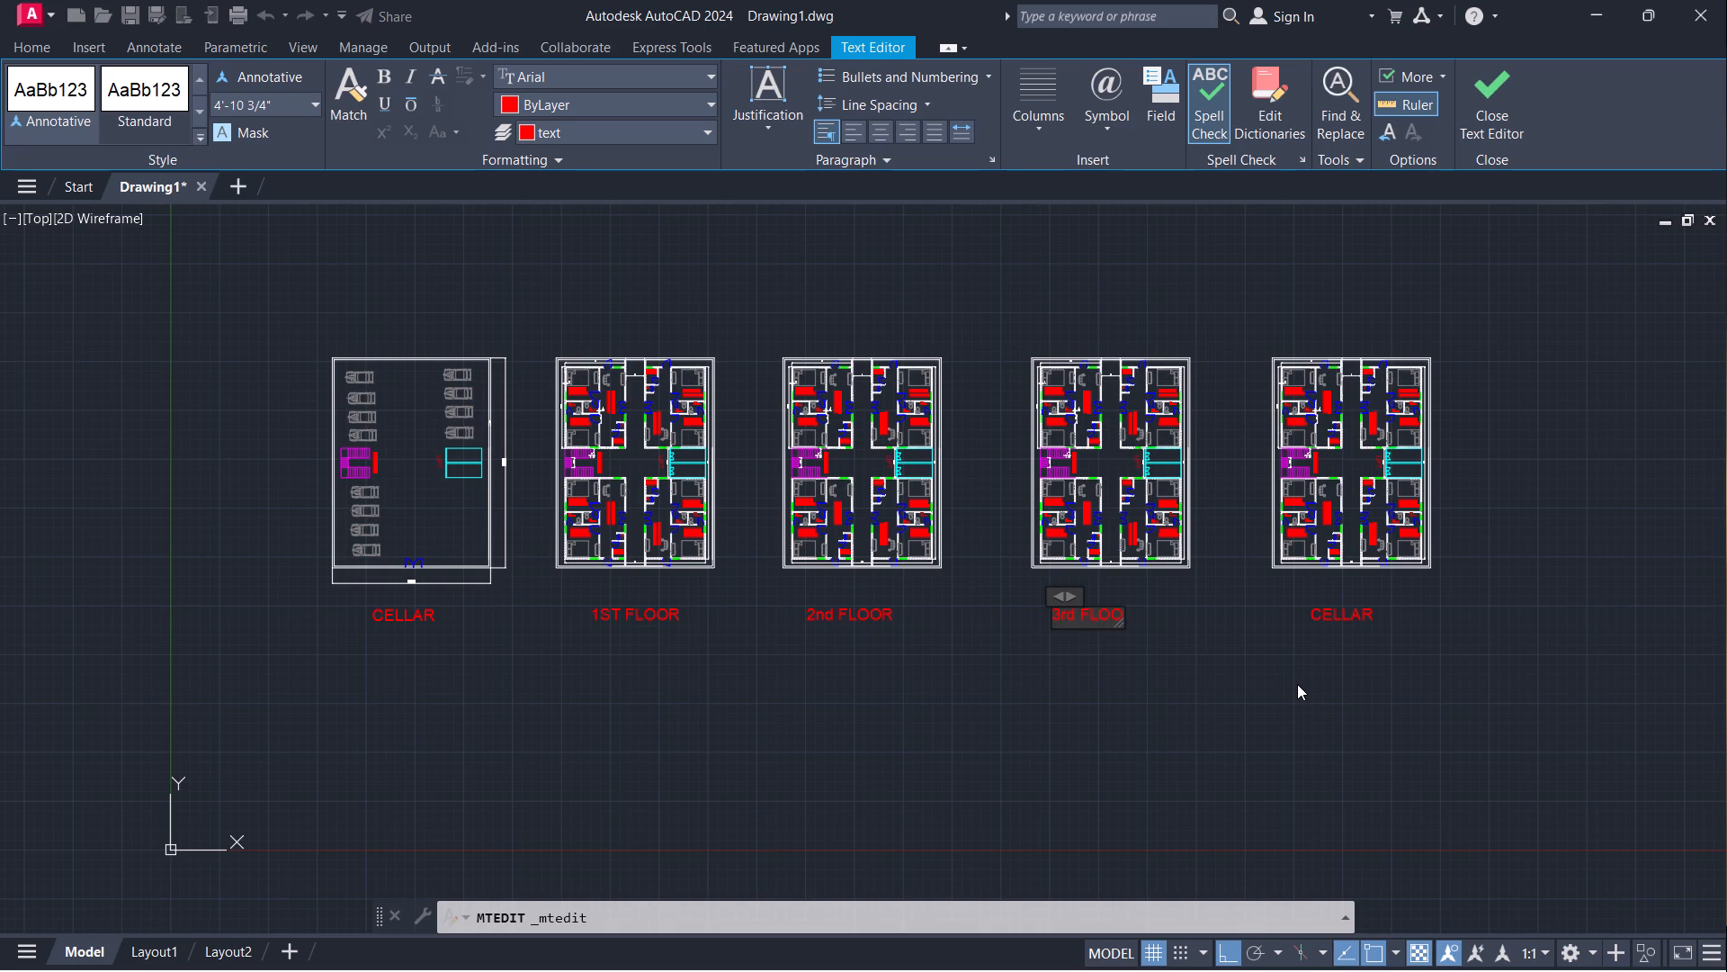
{"action": "key", "text": "r"}
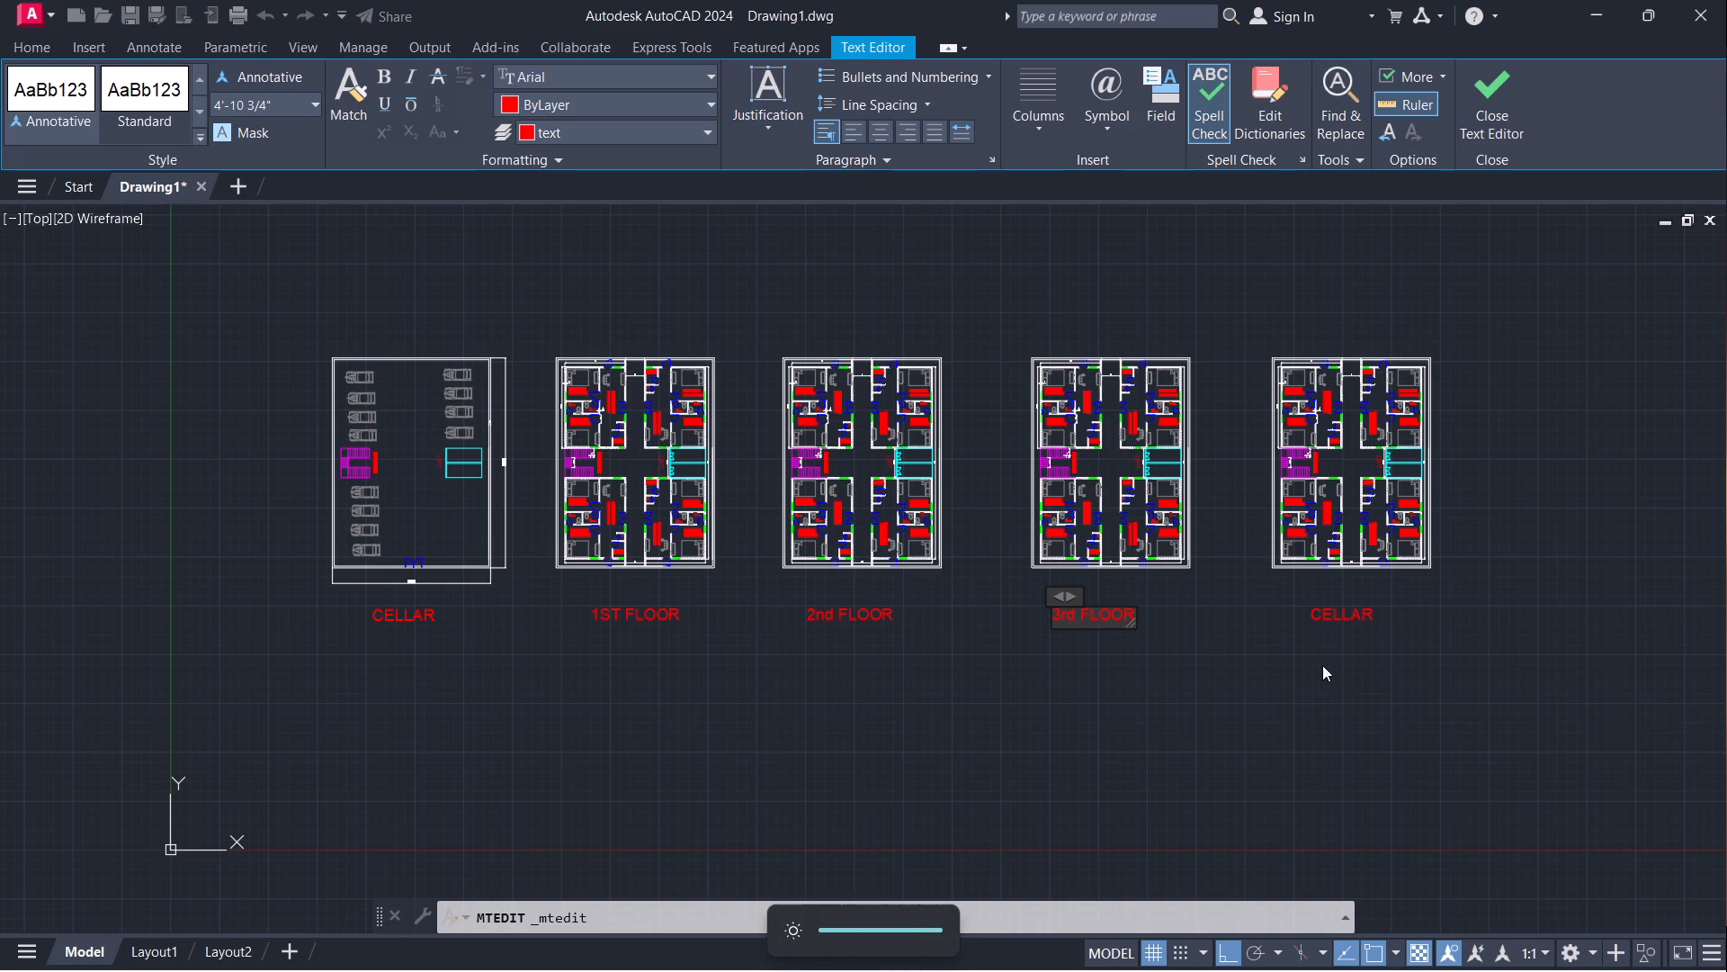
{"action": "double_click", "coordinate": [1376, 612]}
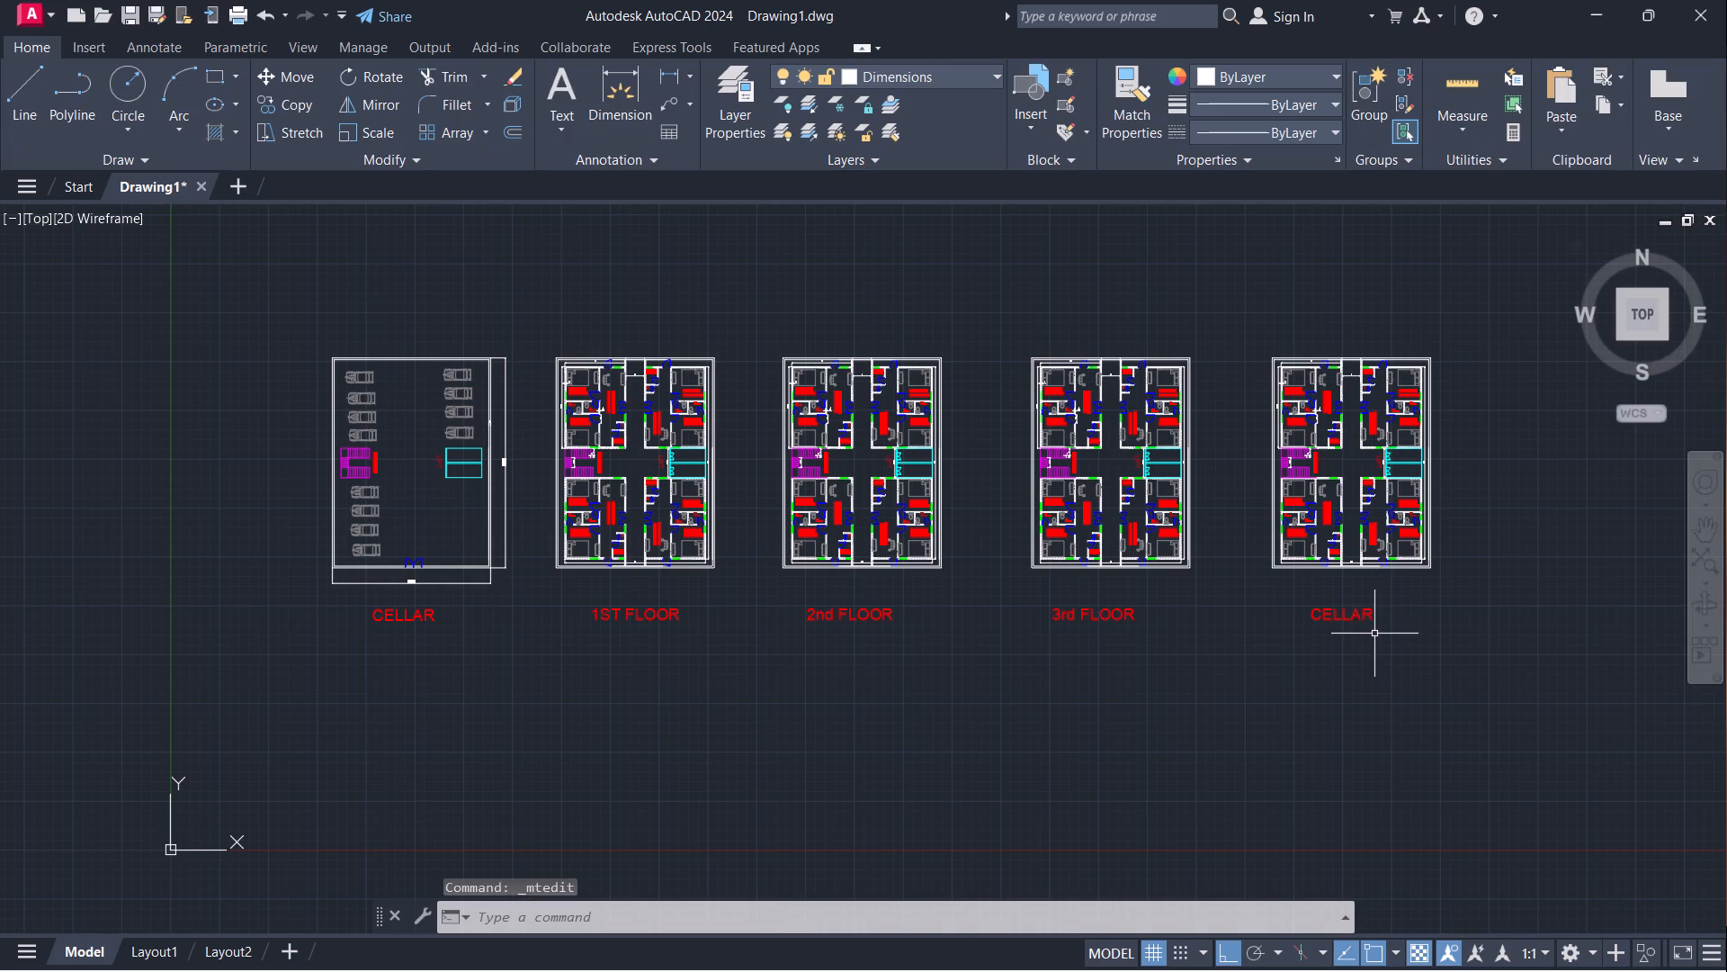
Change the CELLAR label copy under the fourth, easternmost apartment plan to 4th FLOOR.
{"action": "double_click", "coordinate": [1365, 617]}
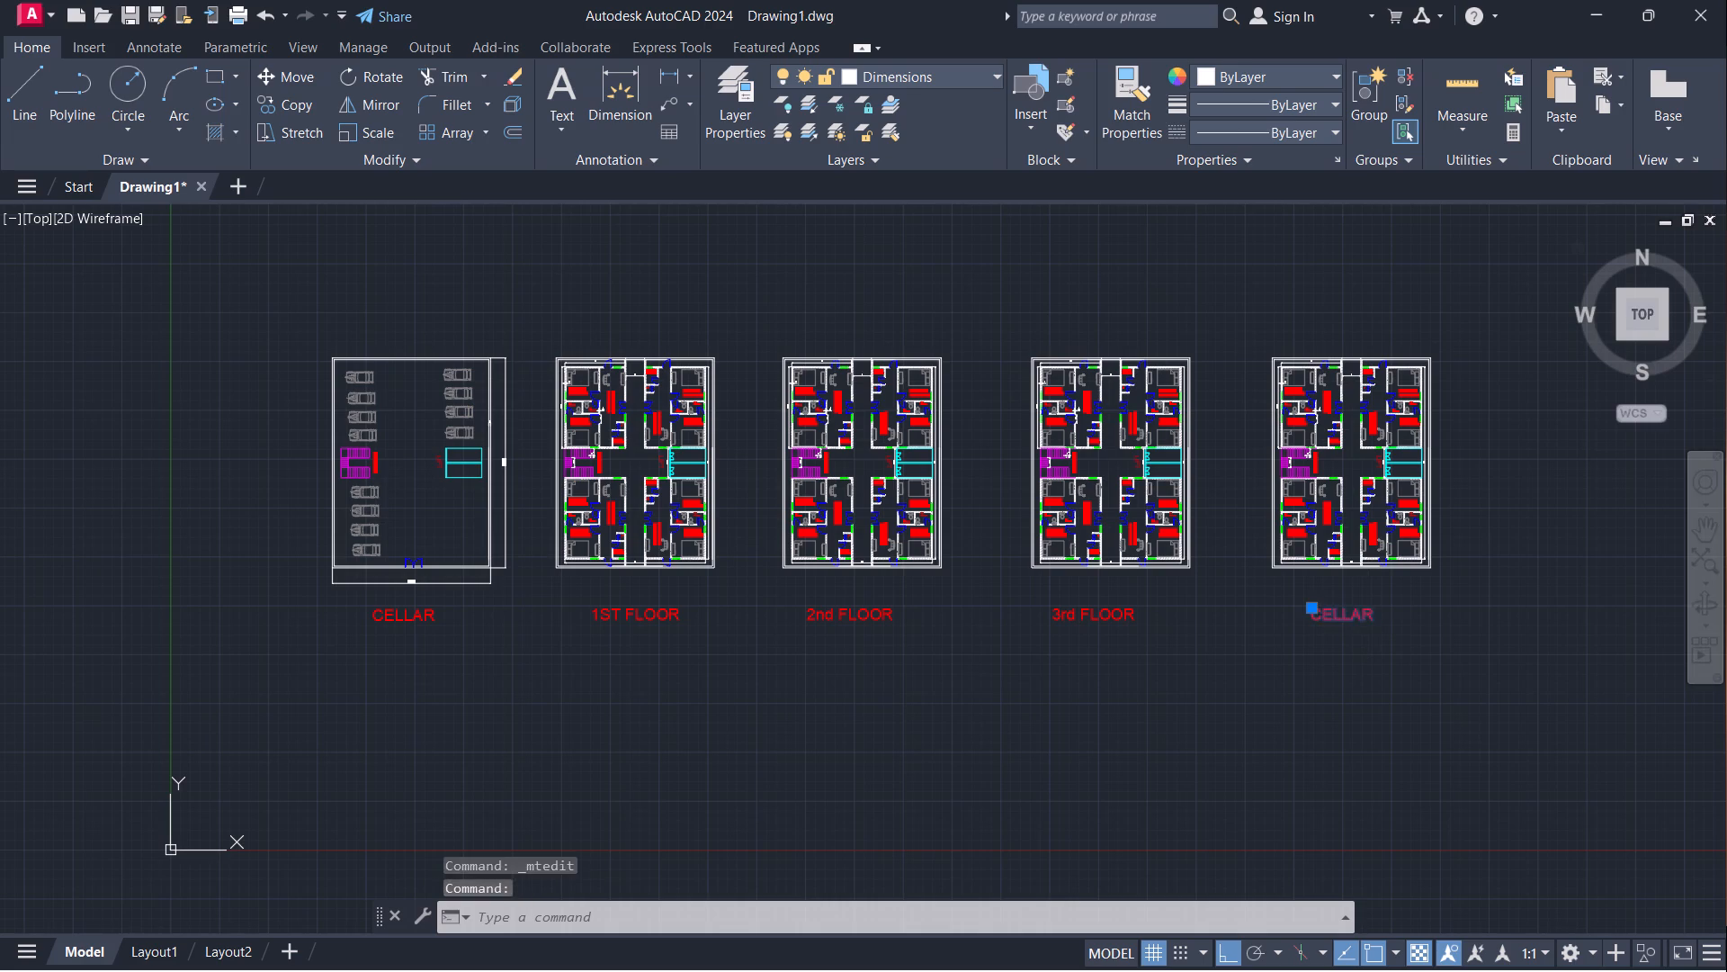
{"action": "key", "text": "Right"}
{"action": "key", "text": "BackSpace"}
{"action": "key", "text": "BackSpace"}
{"action": "key", "text": "BackSpace"}
{"action": "key", "text": "BackSpace"}
{"action": "key", "text": "BackSpace"}
{"action": "key", "text": "BackSpace"}
{"action": "key", "text": "BackSpace"}
{"action": "key", "text": "BackSpace"}
{"action": "key", "text": "BackSpace"}
{"action": "key", "text": "BackSpace"}
{"action": "key", "text": "BackSpace"}
{"action": "key", "text": "BackSpace"}
{"action": "key", "text": "BackSpace"}
{"action": "key", "text": "BackSpace"}
{"action": "key", "text": "BackSpace"}
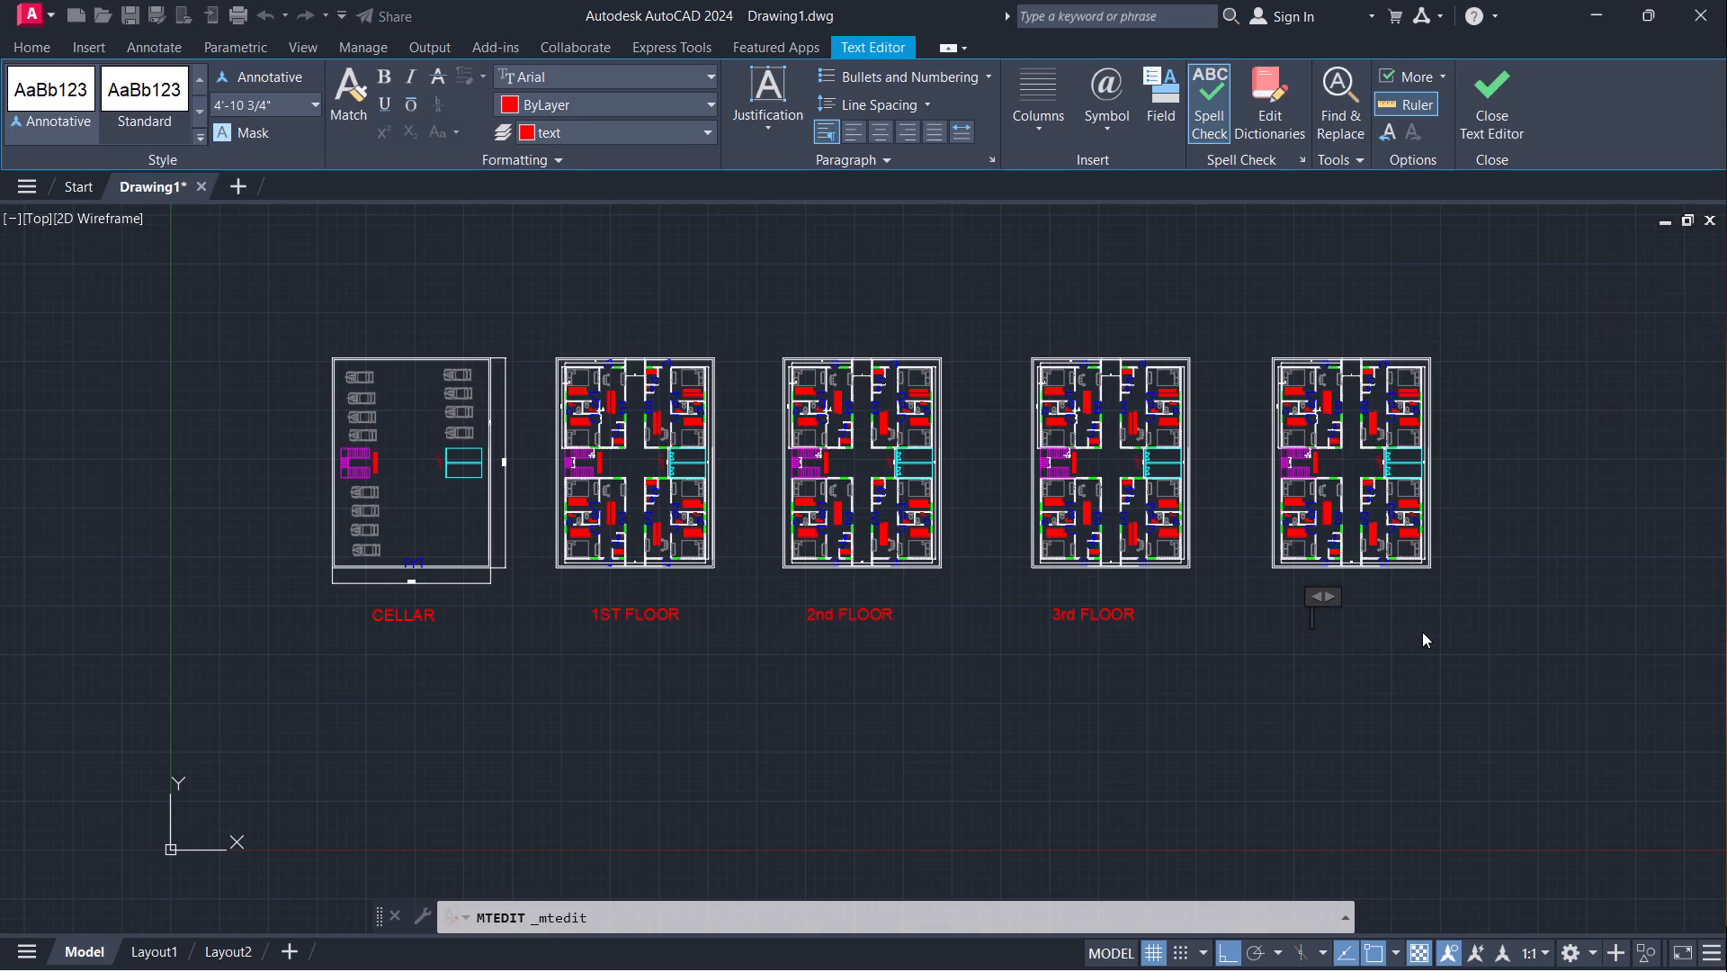
{"action": "key", "text": "4"}
{"action": "type", "text": "th"}
{"action": "key", "text": "space"}
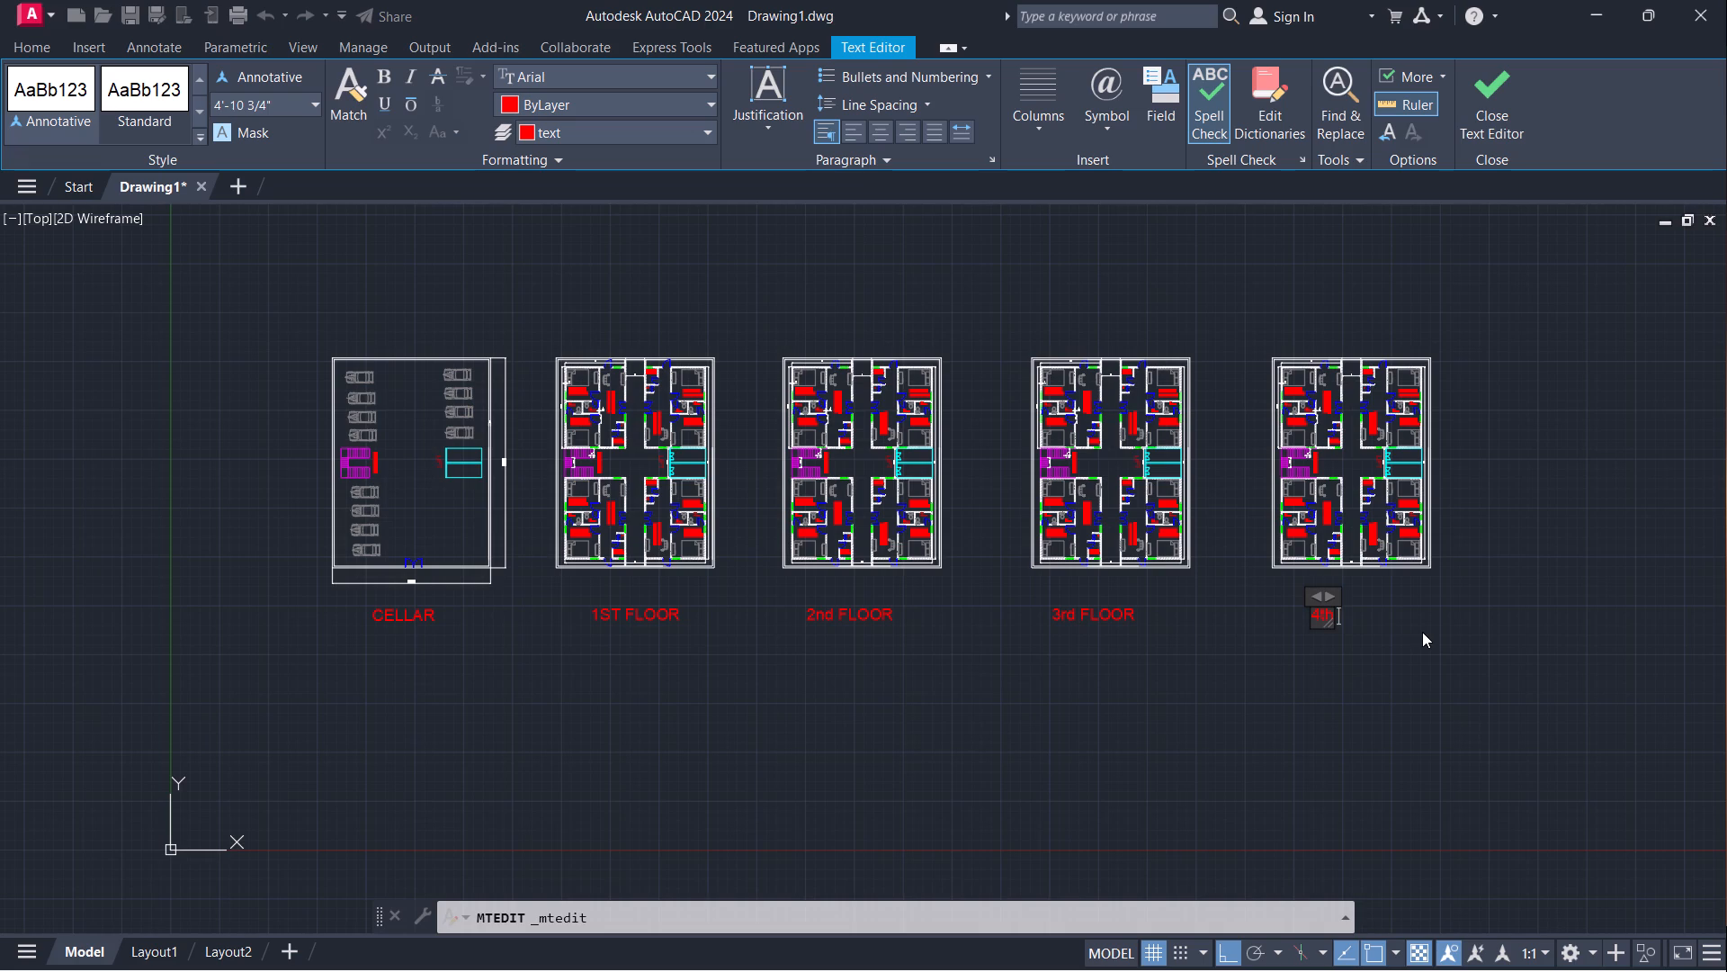
{"action": "type", "text": "FLOOR"}
{"action": "left_click", "coordinate": [1422, 632]}
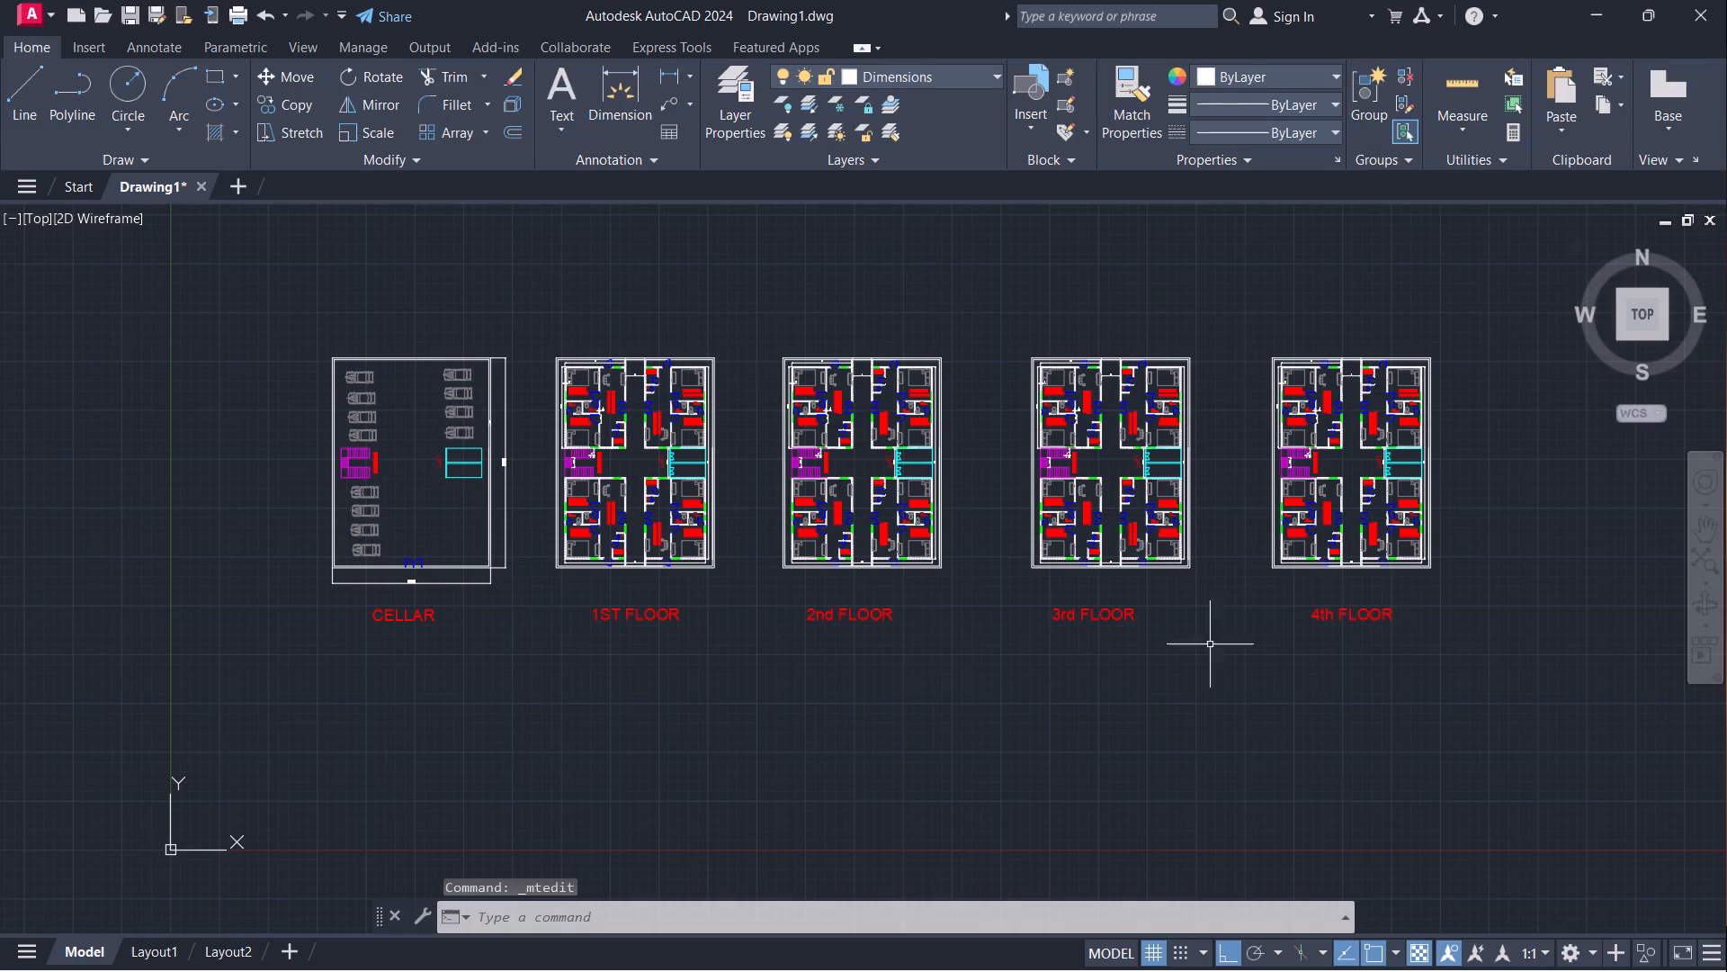
Edit the title under the first apartment plan to read 1st FLOOR, with the ordinal suffix in lowercase.
{"action": "double_click", "coordinate": [626, 615]}
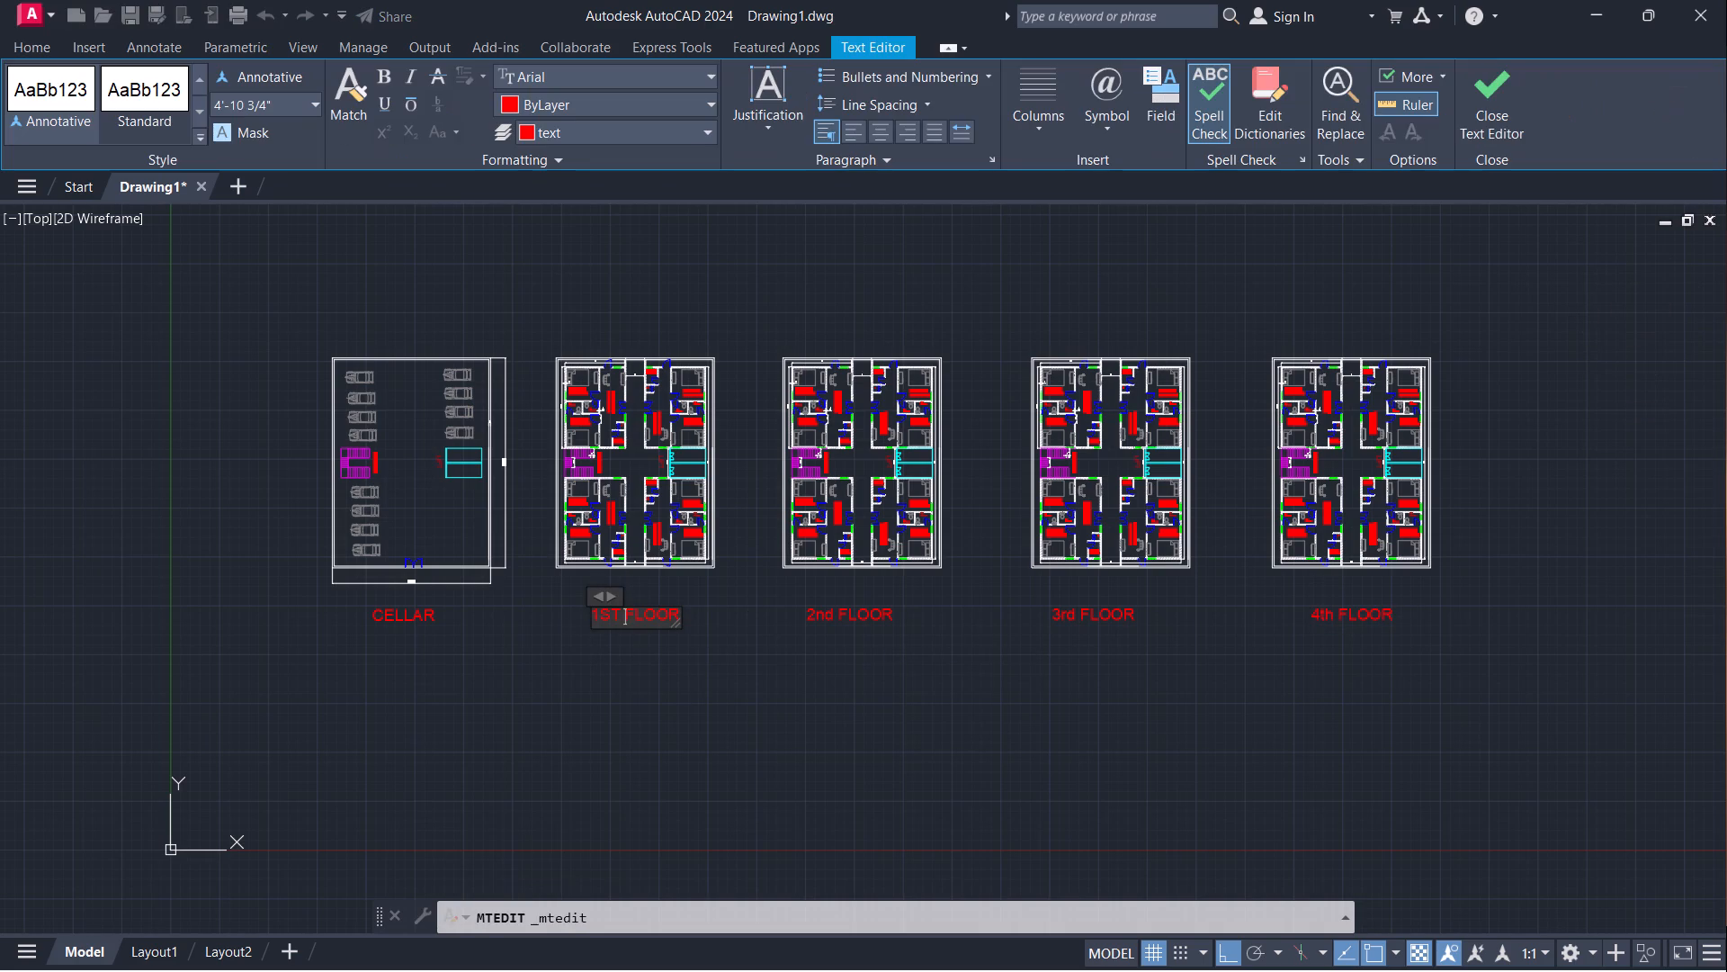
{"action": "key", "text": "BackSpace"}
{"action": "key", "text": "BackSpace"}
{"action": "key", "text": "BackSpace"}
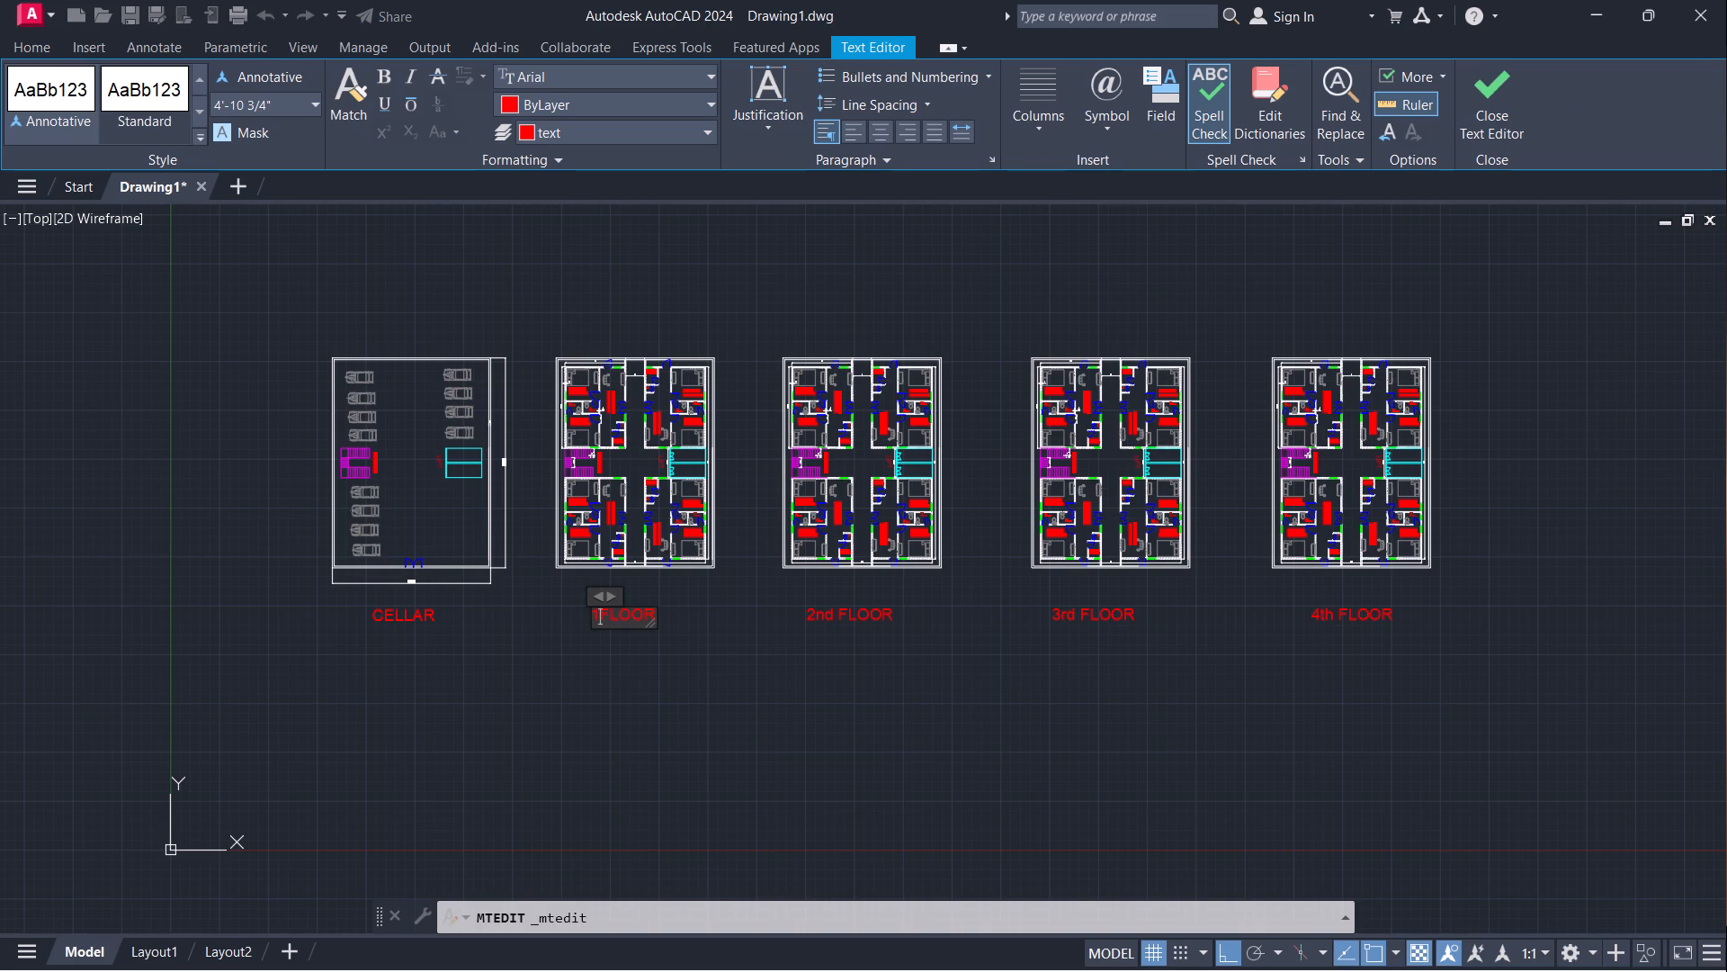
{"action": "type", "text": "st"}
{"action": "key", "text": "space"}
{"action": "left_click", "coordinate": [646, 685]}
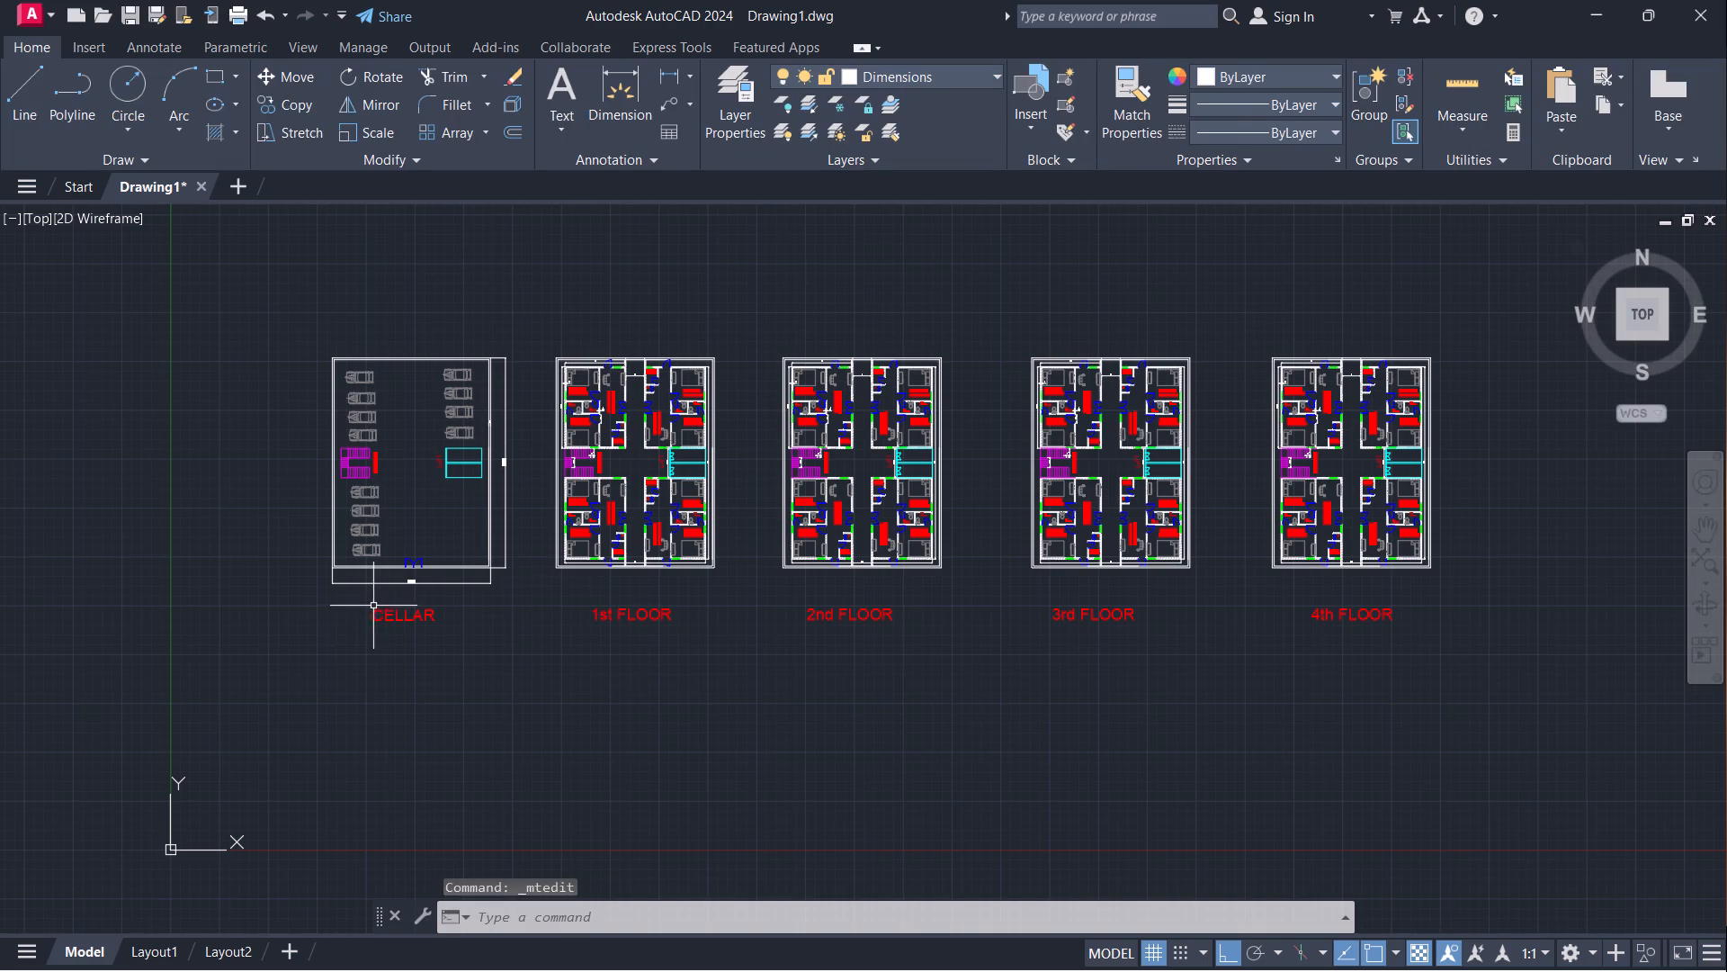
Move all five titles, CELLAR through 4th FLOOR, straight up together so they sit closer beneath their plans.
{"action": "left_click", "coordinate": [345, 598]}
{"action": "left_click", "coordinate": [1507, 673]}
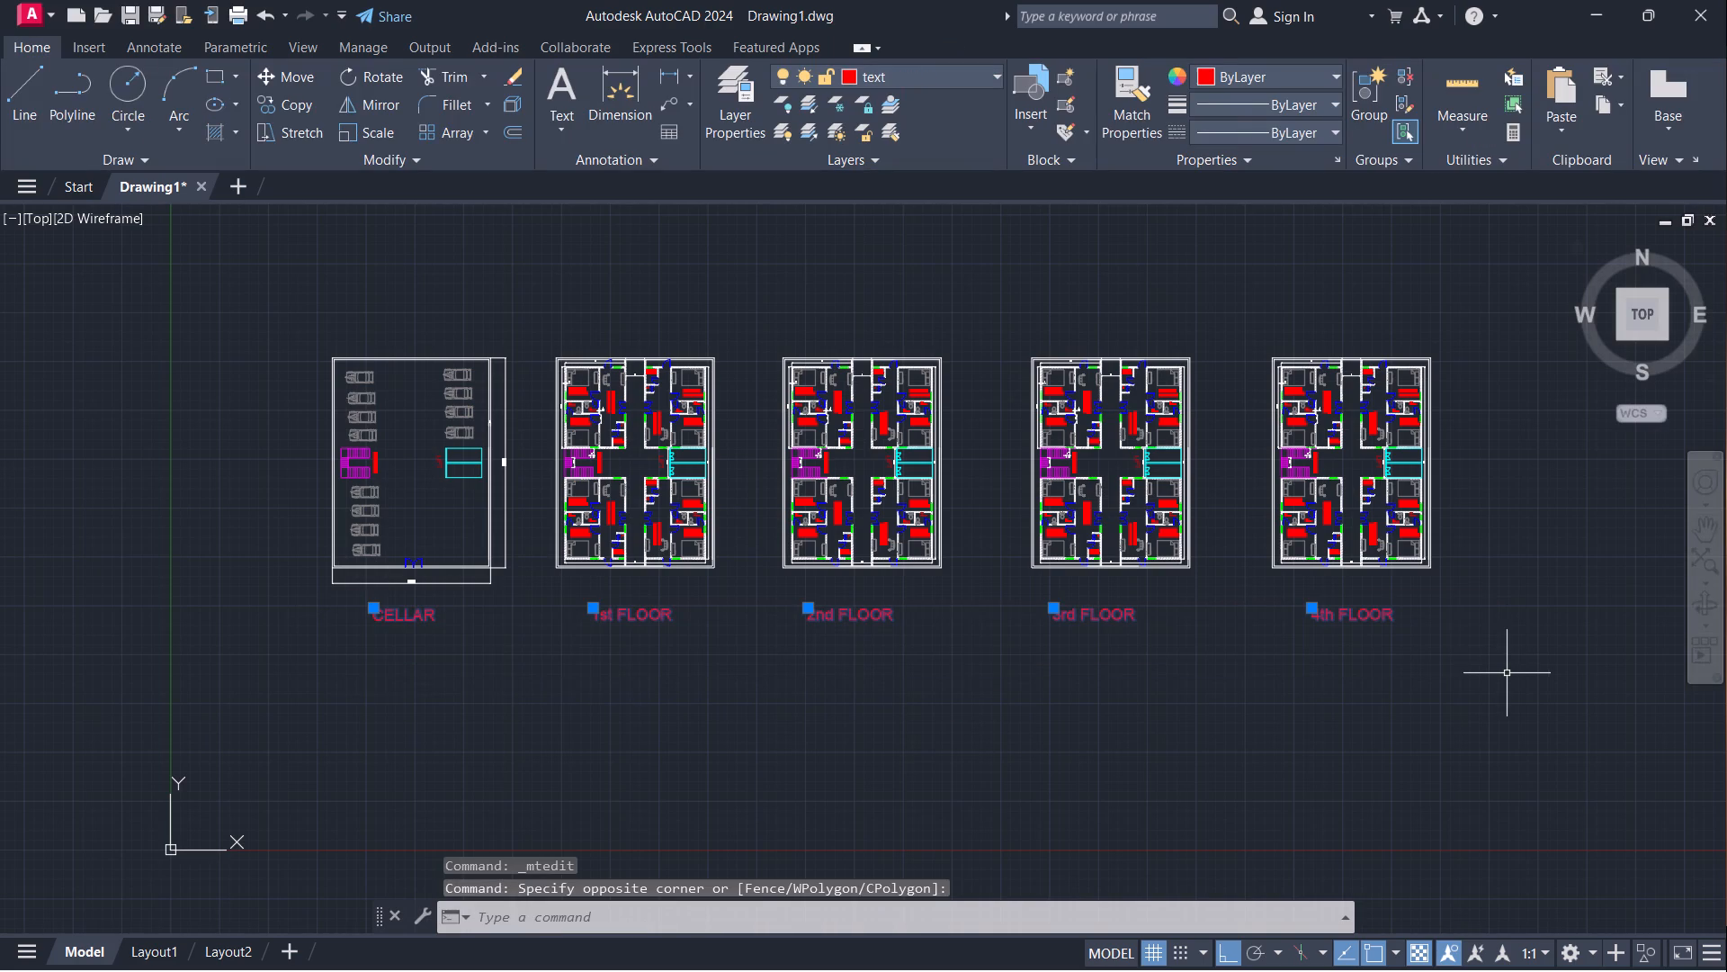
{"action": "key", "text": "m"}
{"action": "key", "text": "Return"}
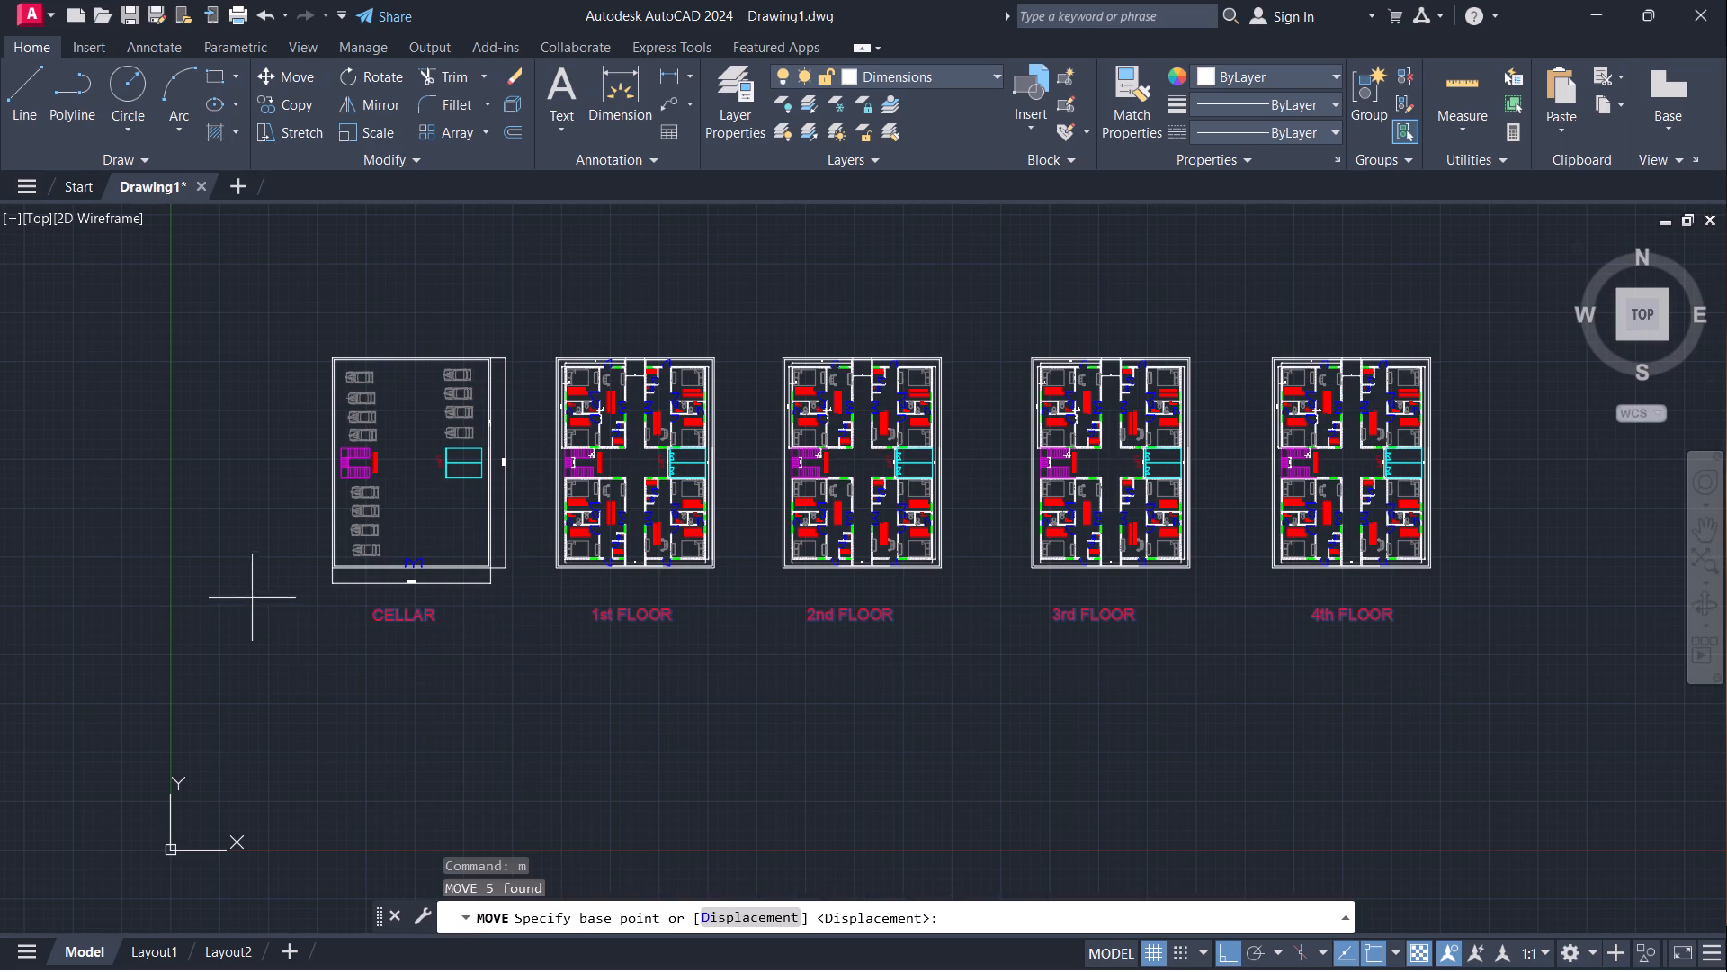
{"action": "scroll", "coordinate": [254, 606], "scroll_direction": "up", "scroll_amount": 2}
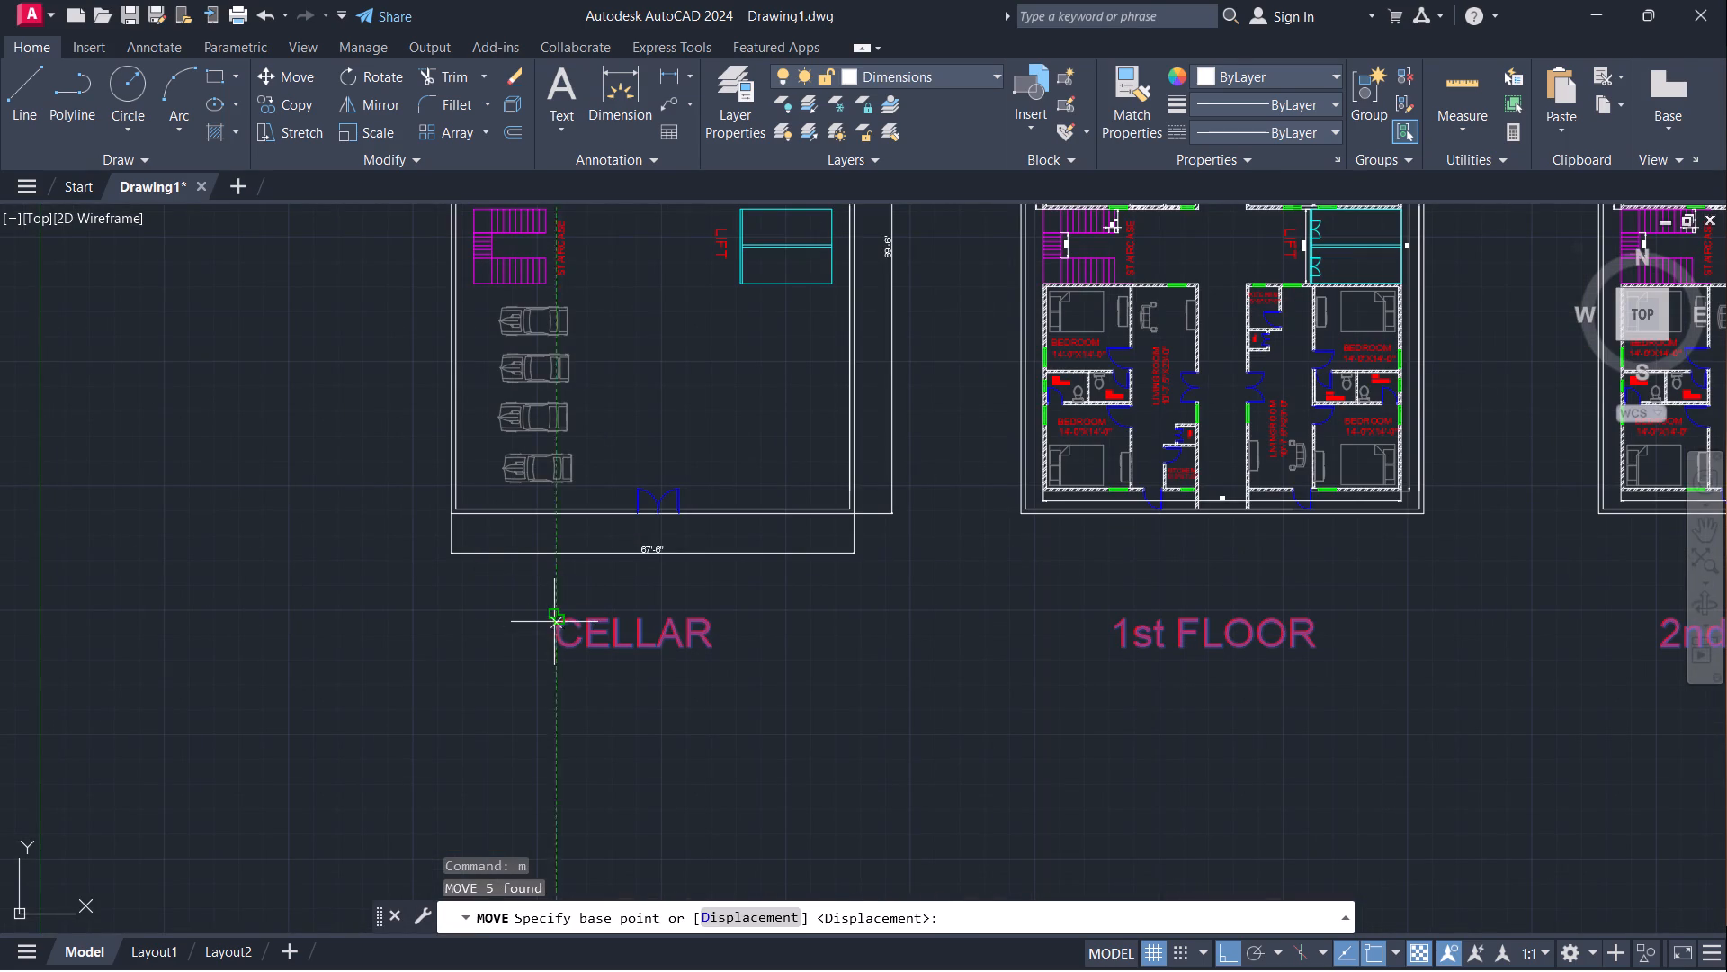
{"action": "left_click", "coordinate": [554, 622]}
{"action": "left_click", "coordinate": [555, 569]}
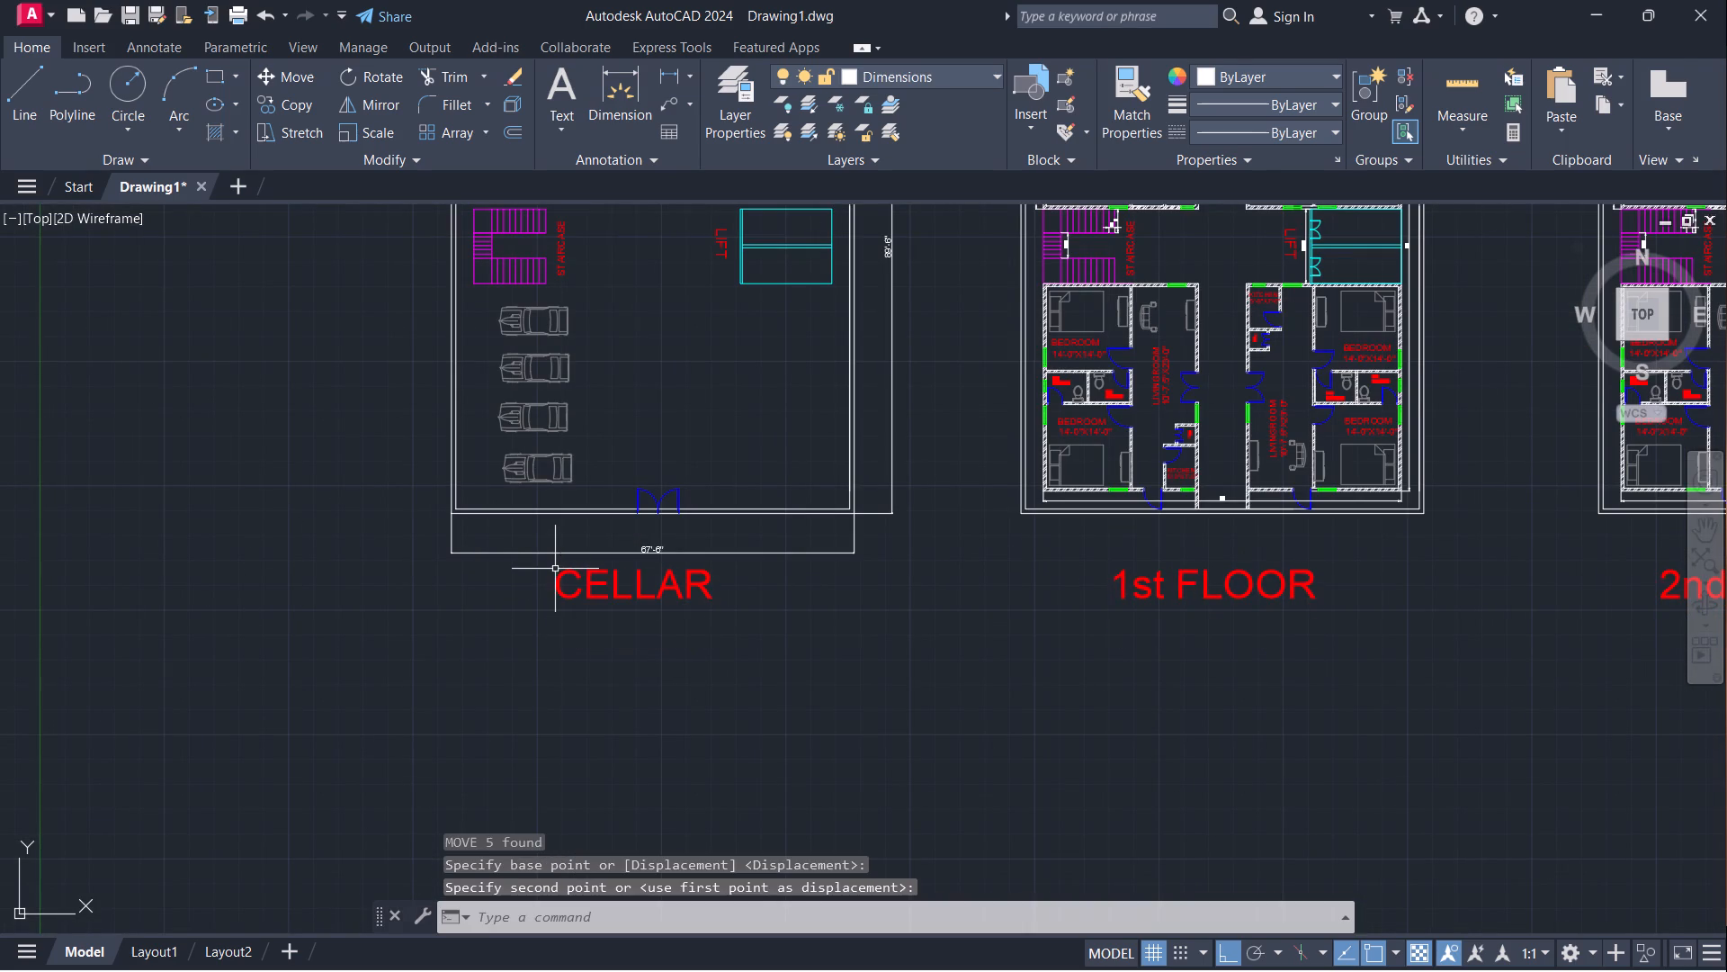
Review the row of titled plans and inspect the 1st FLOOR plan's upper and lower apartments.
{"action": "scroll", "coordinate": [514, 645], "scroll_direction": "down", "scroll_amount": 1}
{"action": "scroll", "coordinate": [716, 710], "scroll_direction": "down", "scroll_amount": 1}
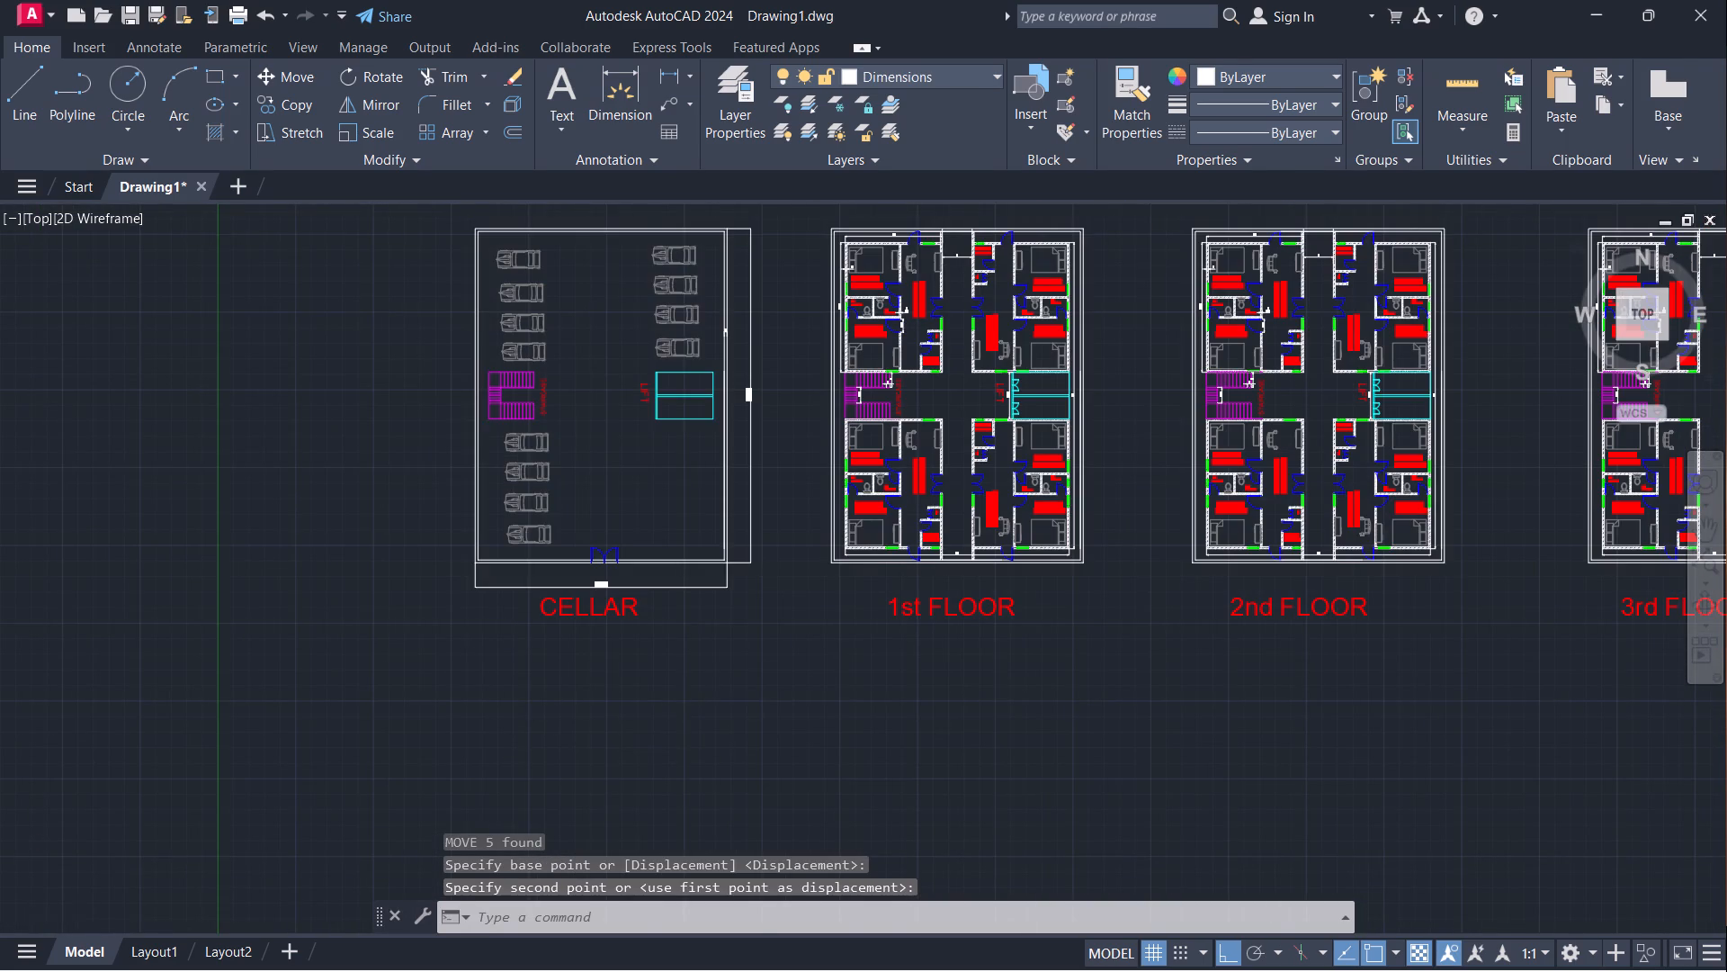
{"action": "middle_click_drag", "start_coordinate": [768, 682], "coordinate": [573, 653]}
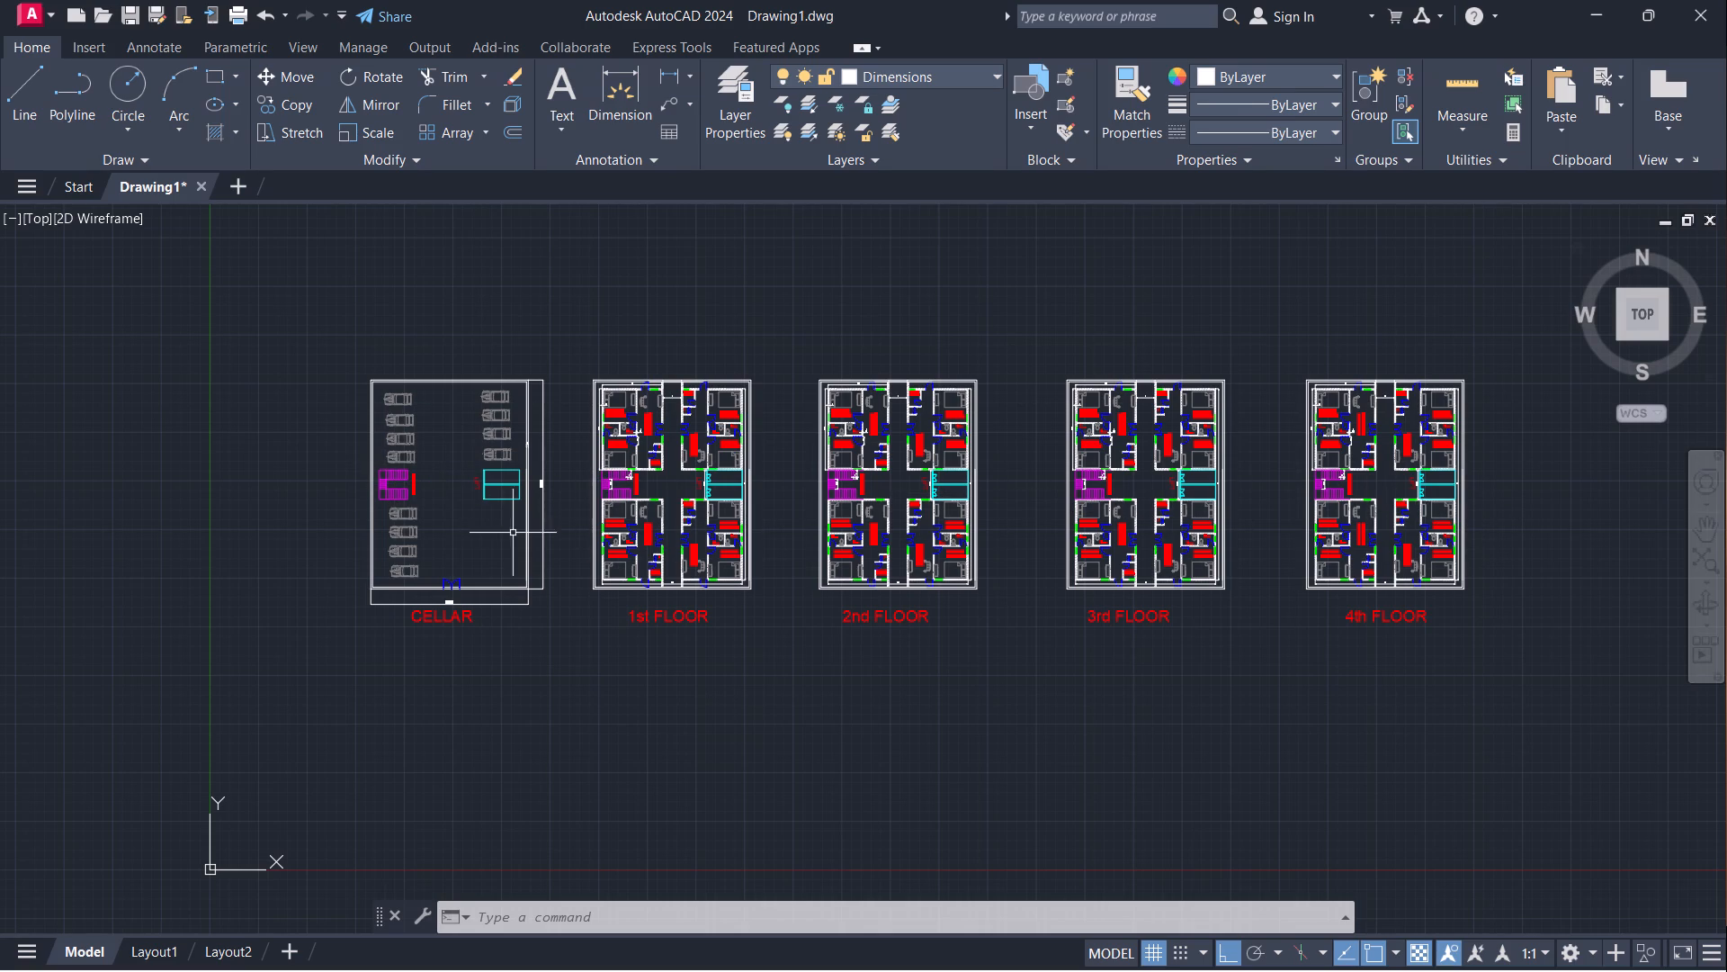
{"action": "scroll", "coordinate": [613, 510], "scroll_direction": "up", "scroll_amount": 1}
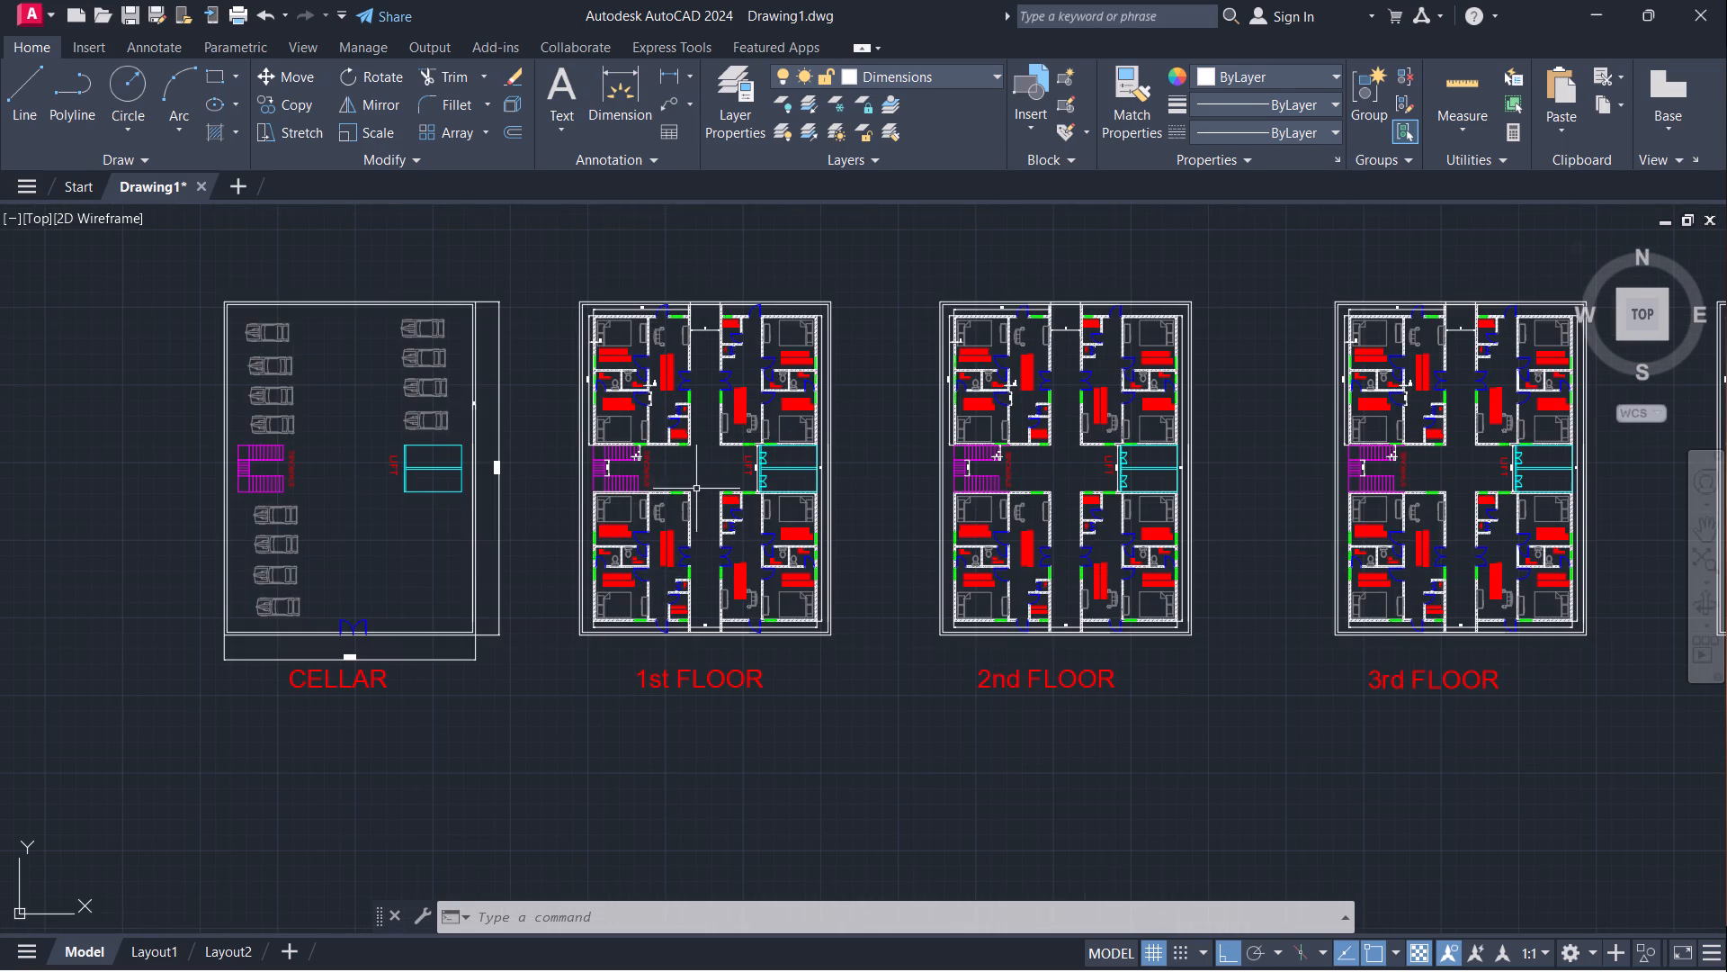
{"action": "scroll", "coordinate": [693, 429], "scroll_direction": "up", "scroll_amount": 2}
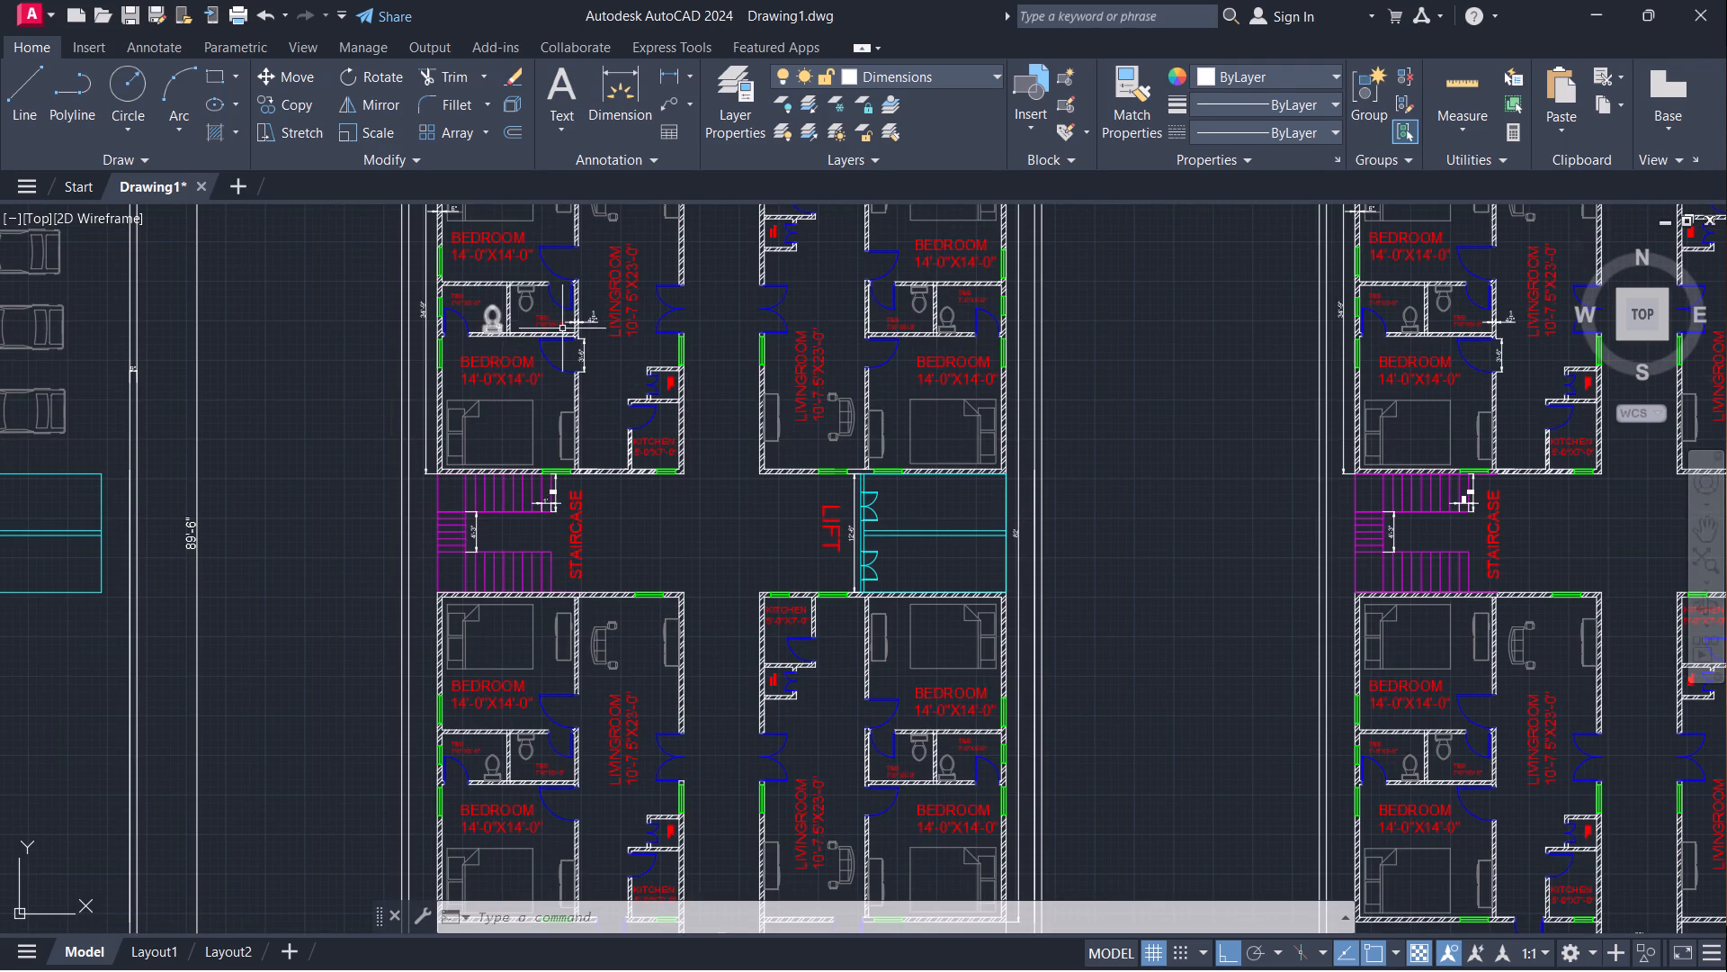
{"action": "middle_click_drag", "start_coordinate": [726, 402], "coordinate": [631, 494]}
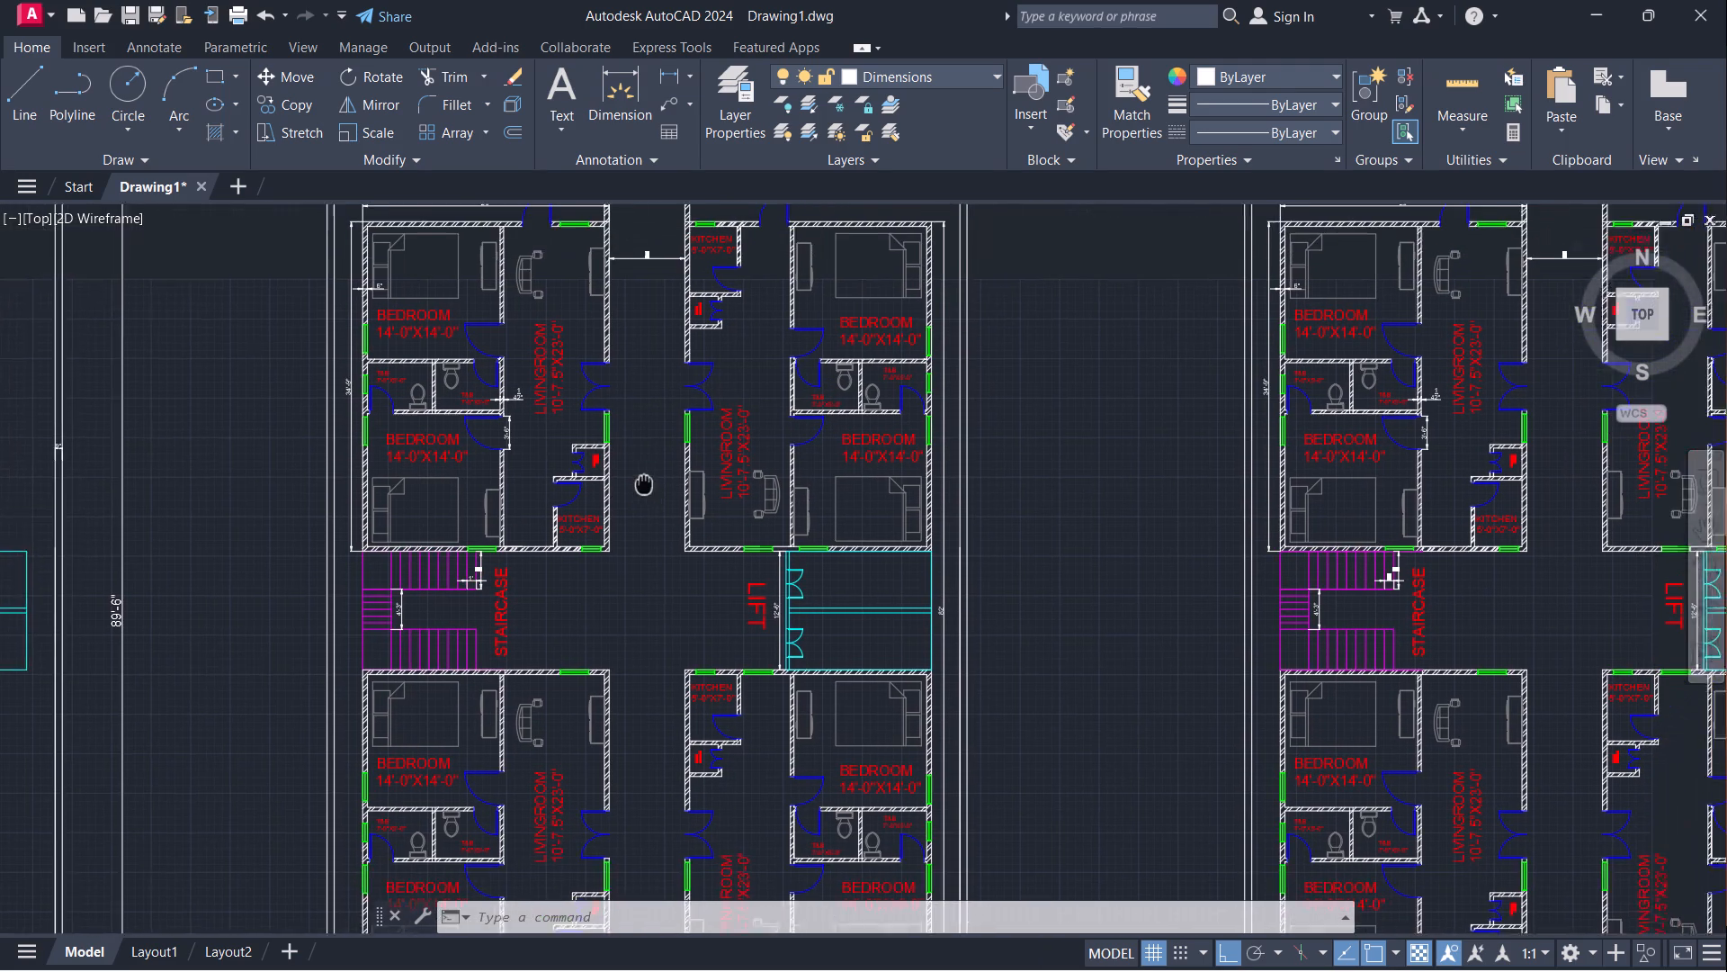
{"action": "middle_click_drag", "start_coordinate": [631, 494], "coordinate": [601, 535]}
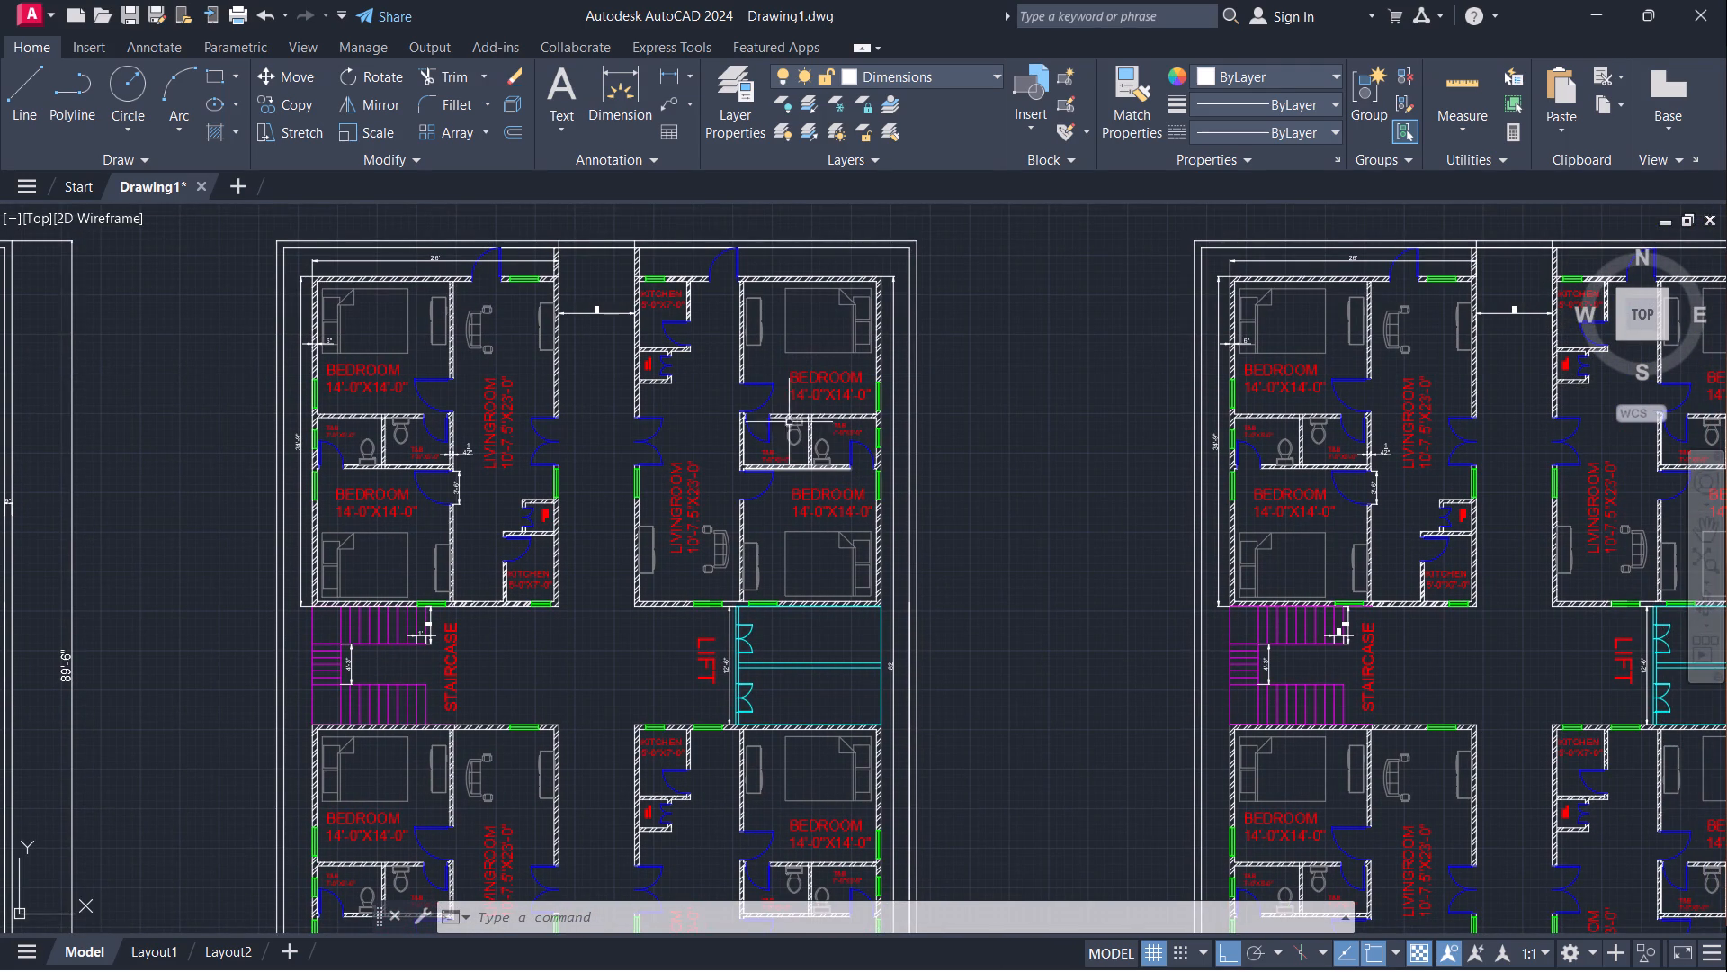
{"action": "middle_click_drag", "start_coordinate": [553, 619], "coordinate": [725, 288]}
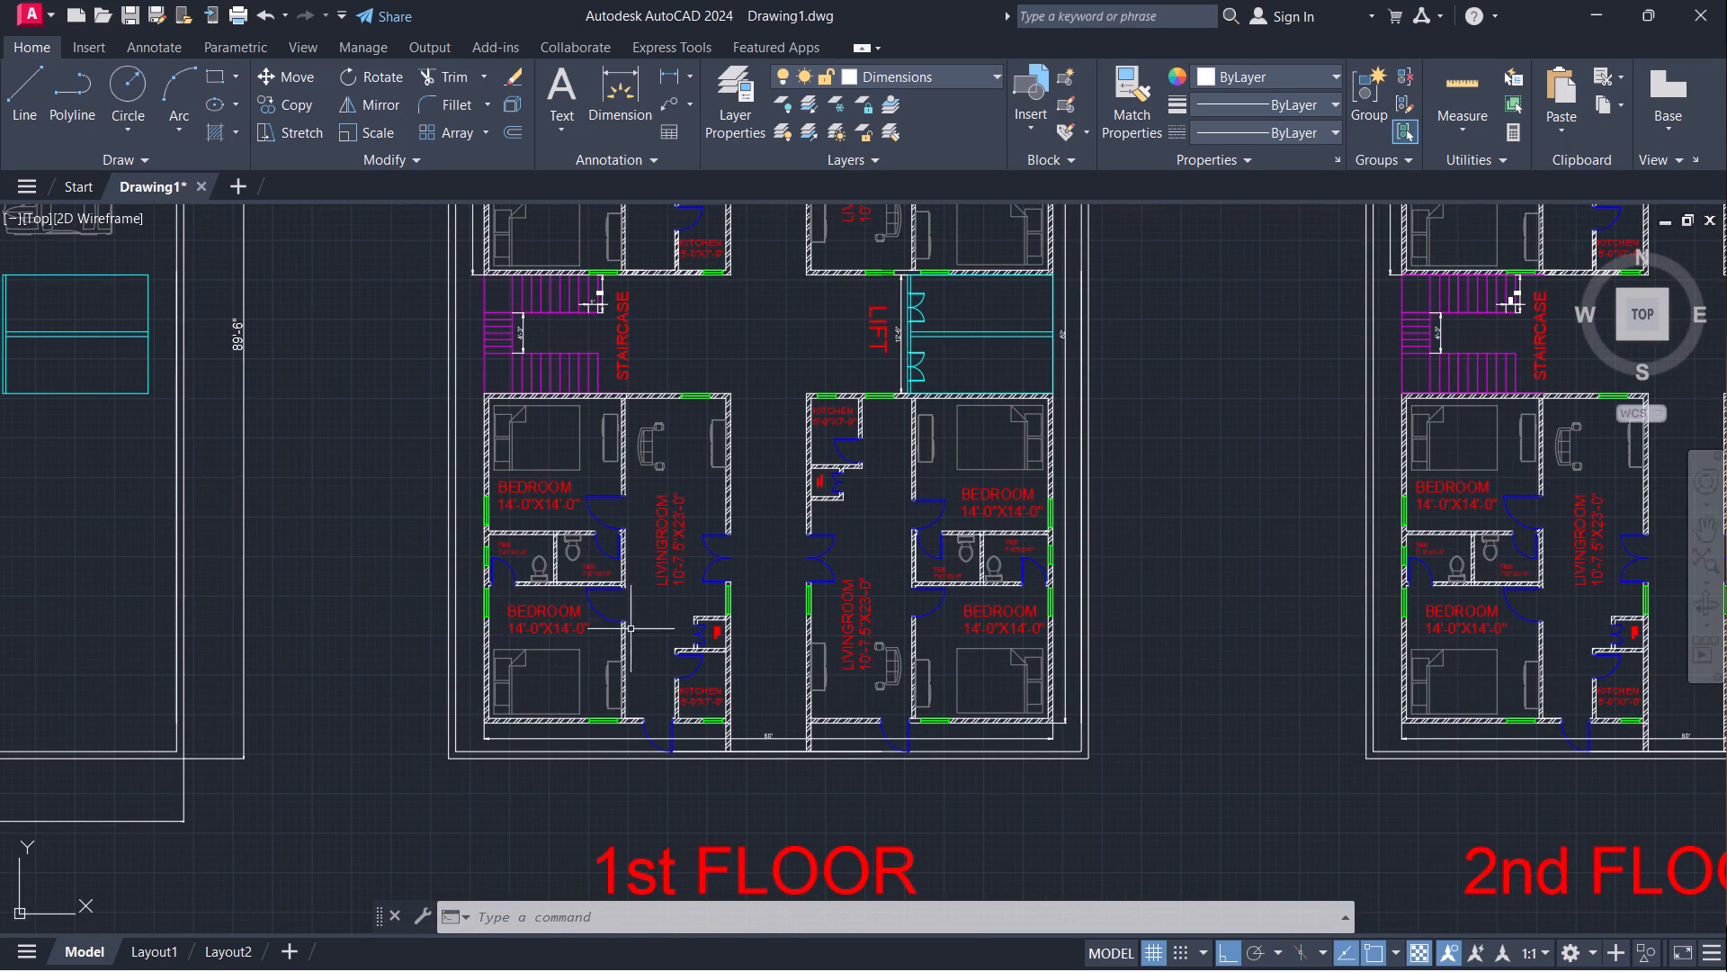
{"action": "scroll", "coordinate": [790, 546], "scroll_direction": "down", "scroll_amount": 1}
{"action": "middle_click_drag", "start_coordinate": [1010, 481], "coordinate": [764, 584]}
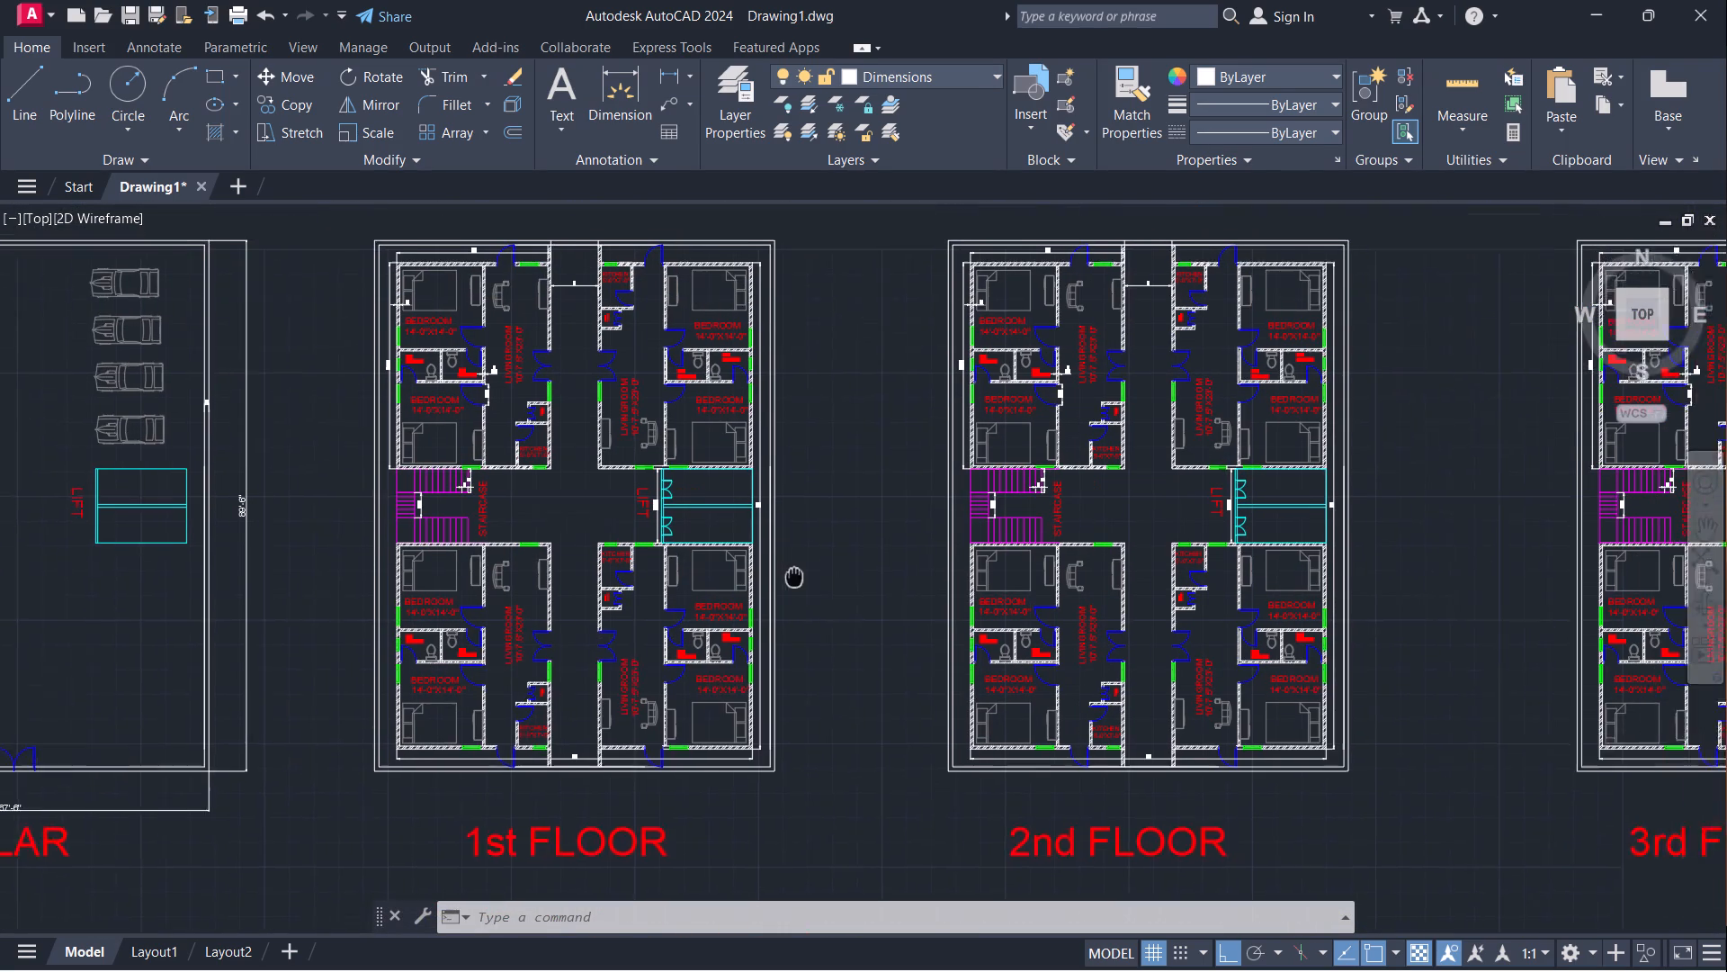
{"action": "middle_click_drag", "start_coordinate": [764, 584], "coordinate": [710, 609]}
{"action": "scroll", "coordinate": [1300, 481], "scroll_direction": "down", "scroll_amount": 1}
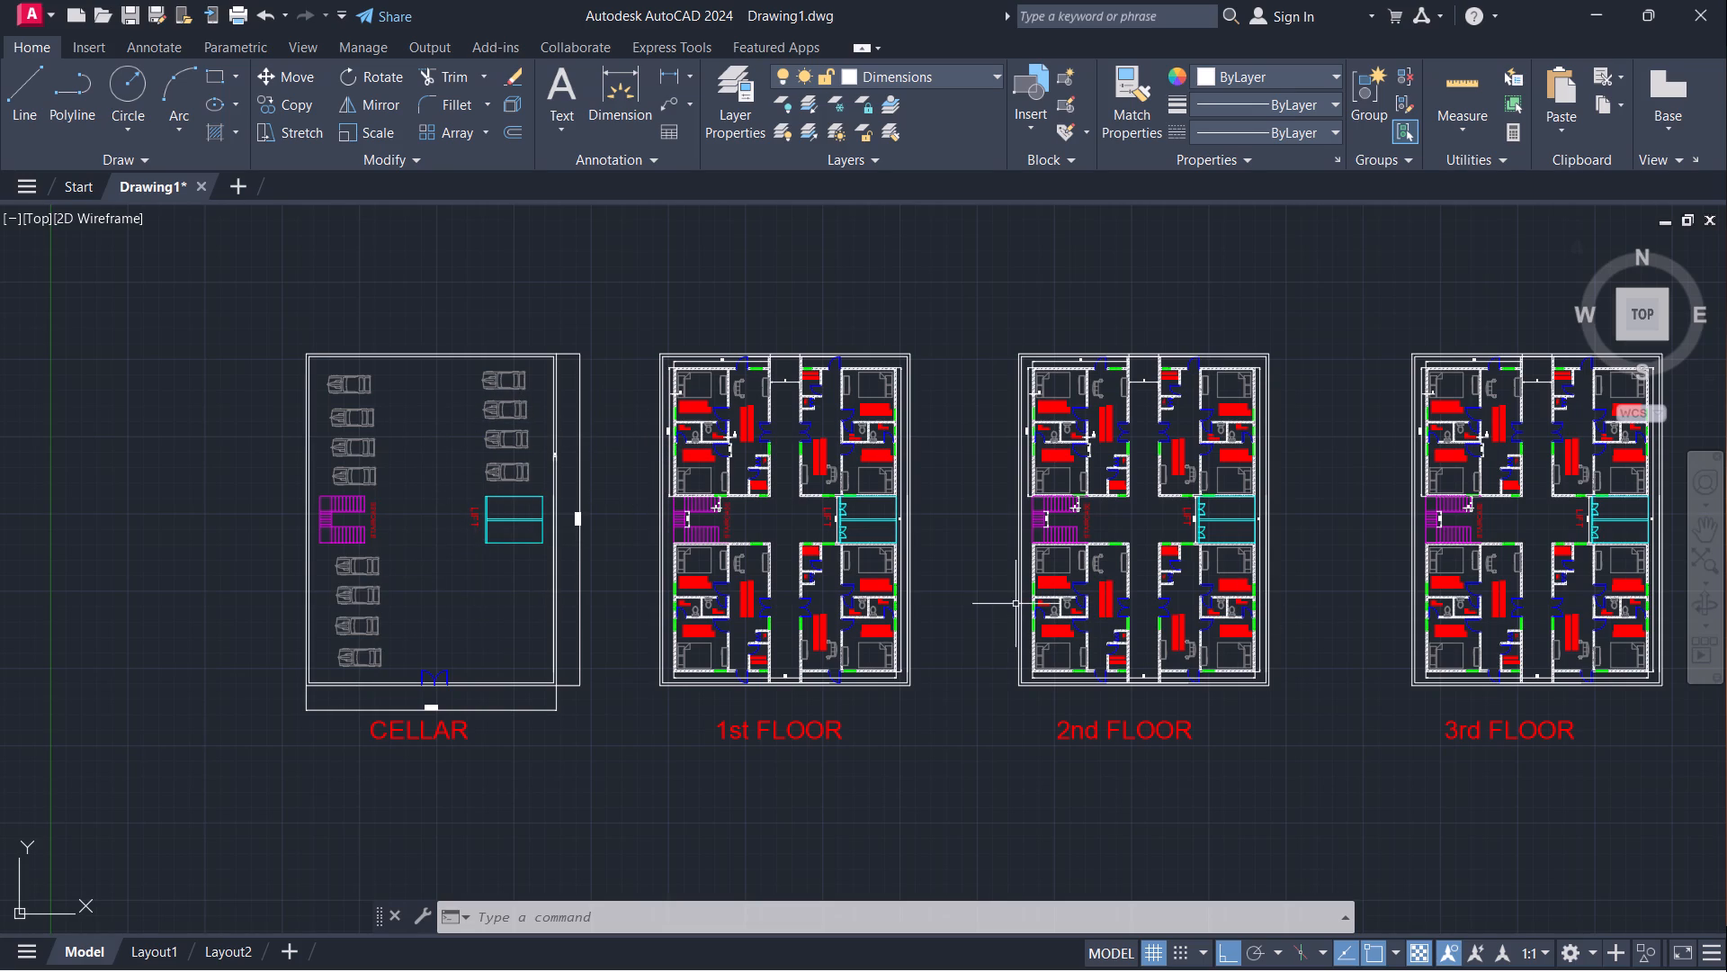
{"action": "middle_click_drag", "start_coordinate": [995, 597], "coordinate": [872, 579]}
{"action": "middle_click", "coordinate": [867, 602]}
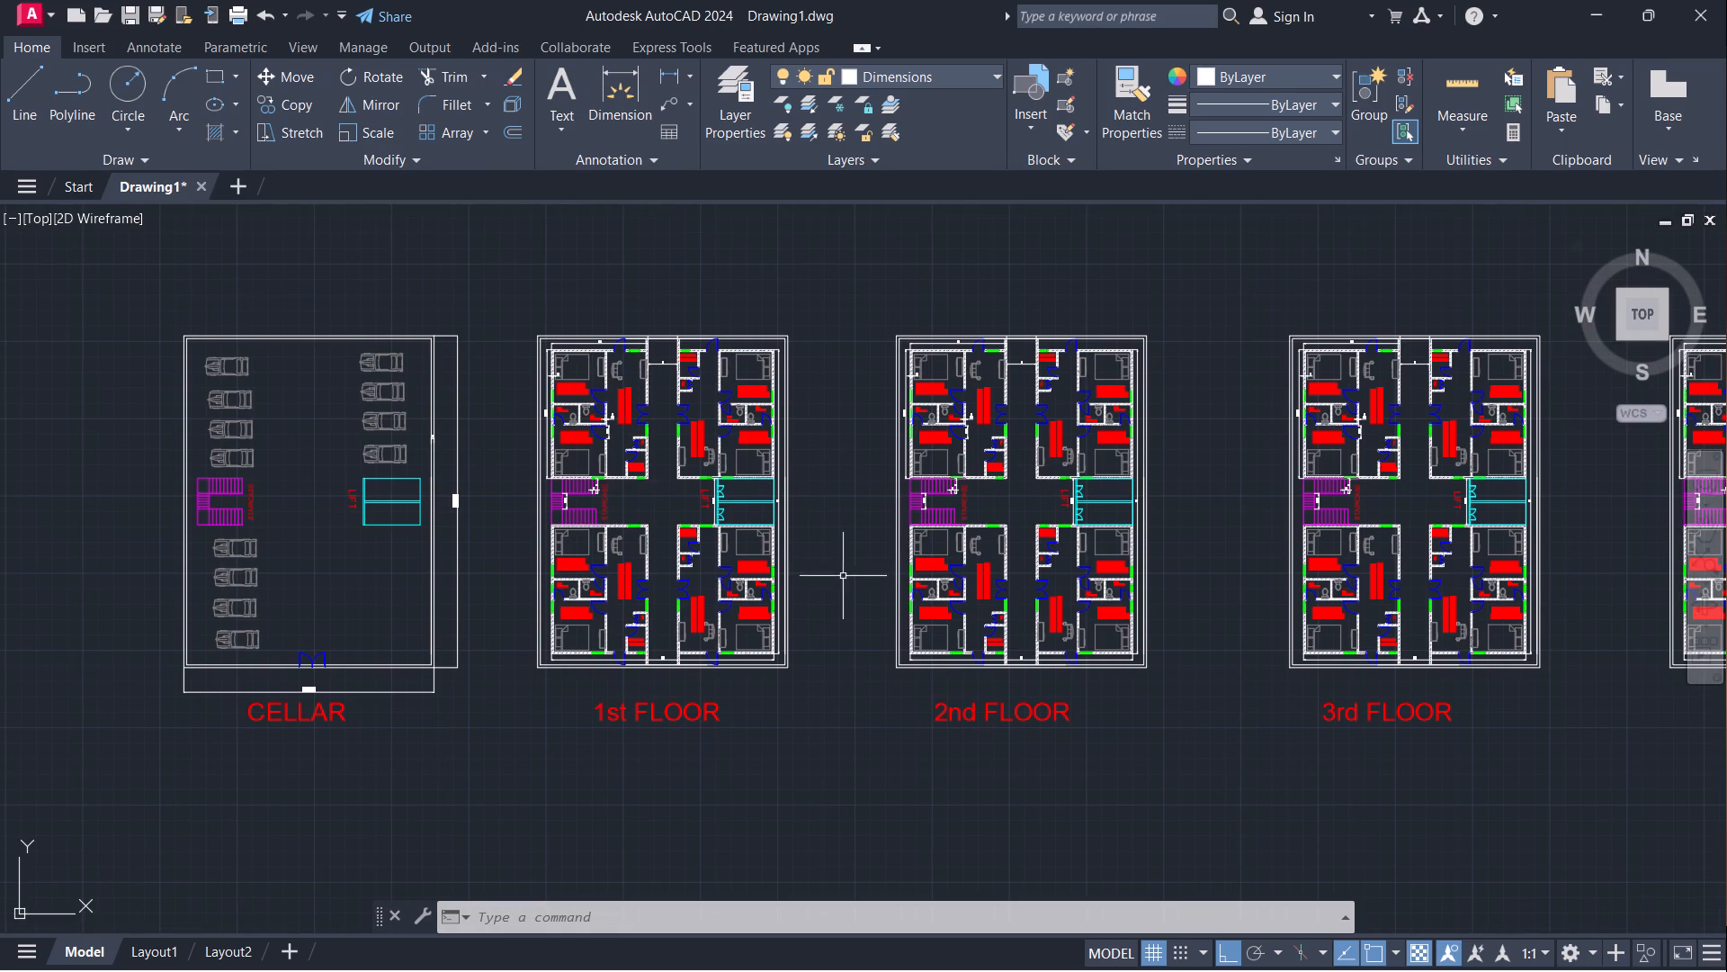
{"action": "scroll", "coordinate": [837, 564], "scroll_direction": "down", "scroll_amount": 1}
{"action": "middle_click_drag", "start_coordinate": [838, 548], "coordinate": [782, 547]}
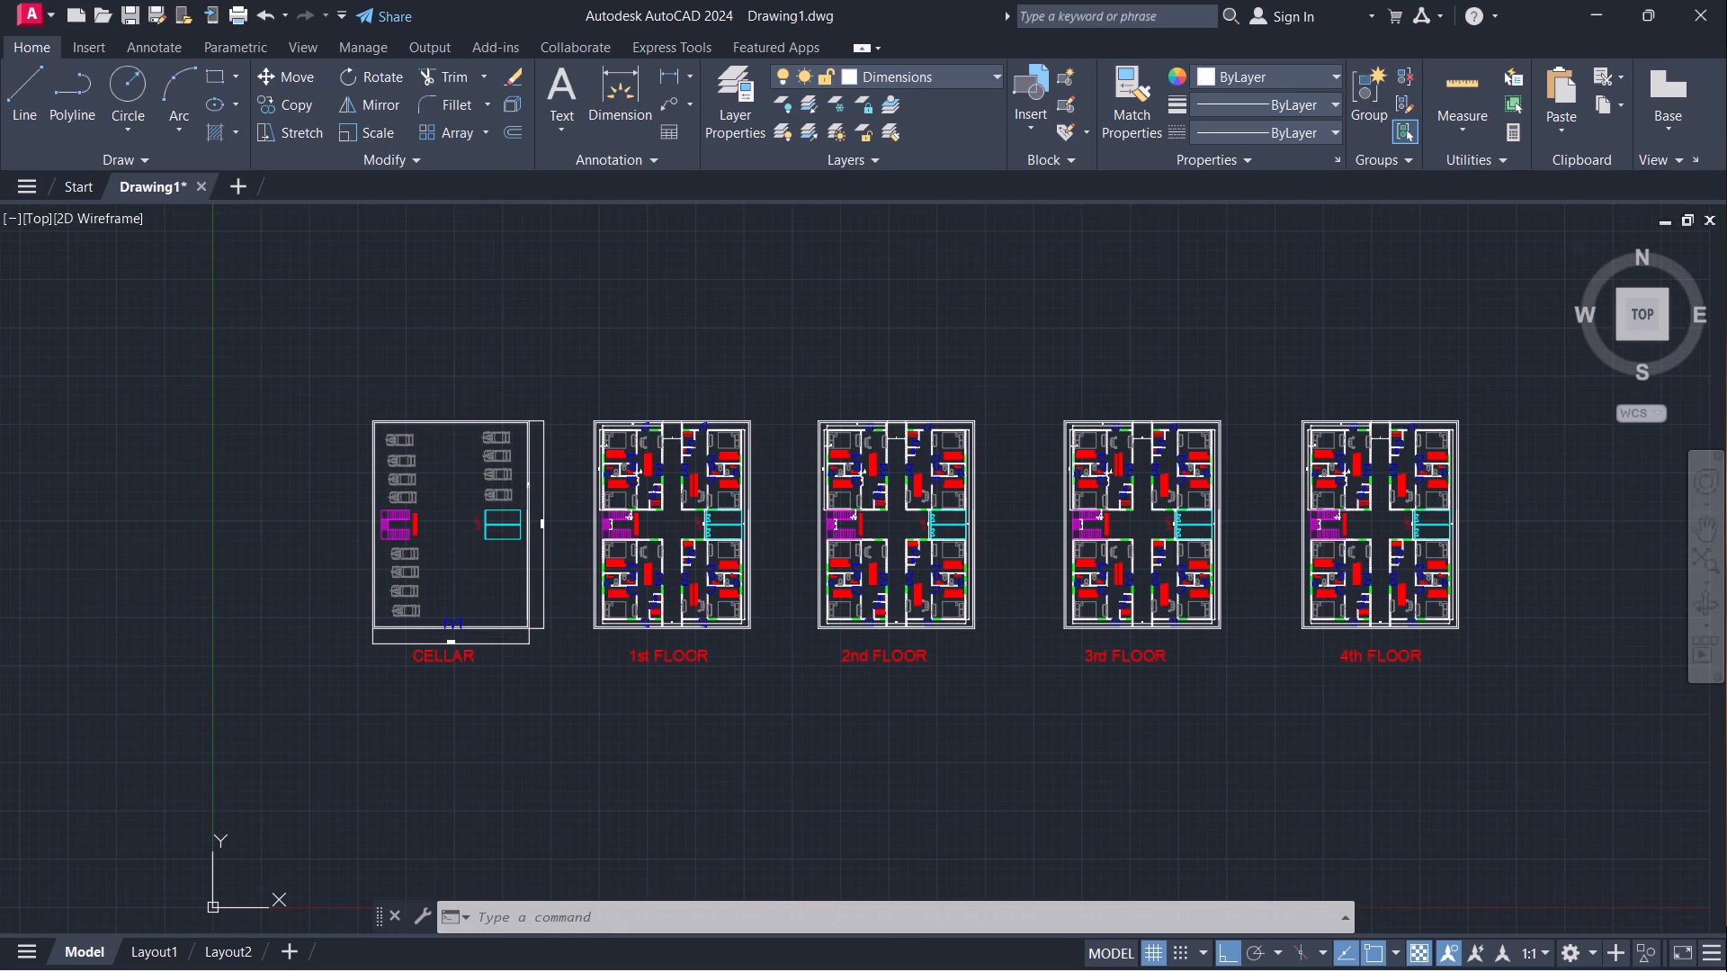
{"action": "scroll", "coordinate": [800, 530], "scroll_direction": "up", "scroll_amount": 1}
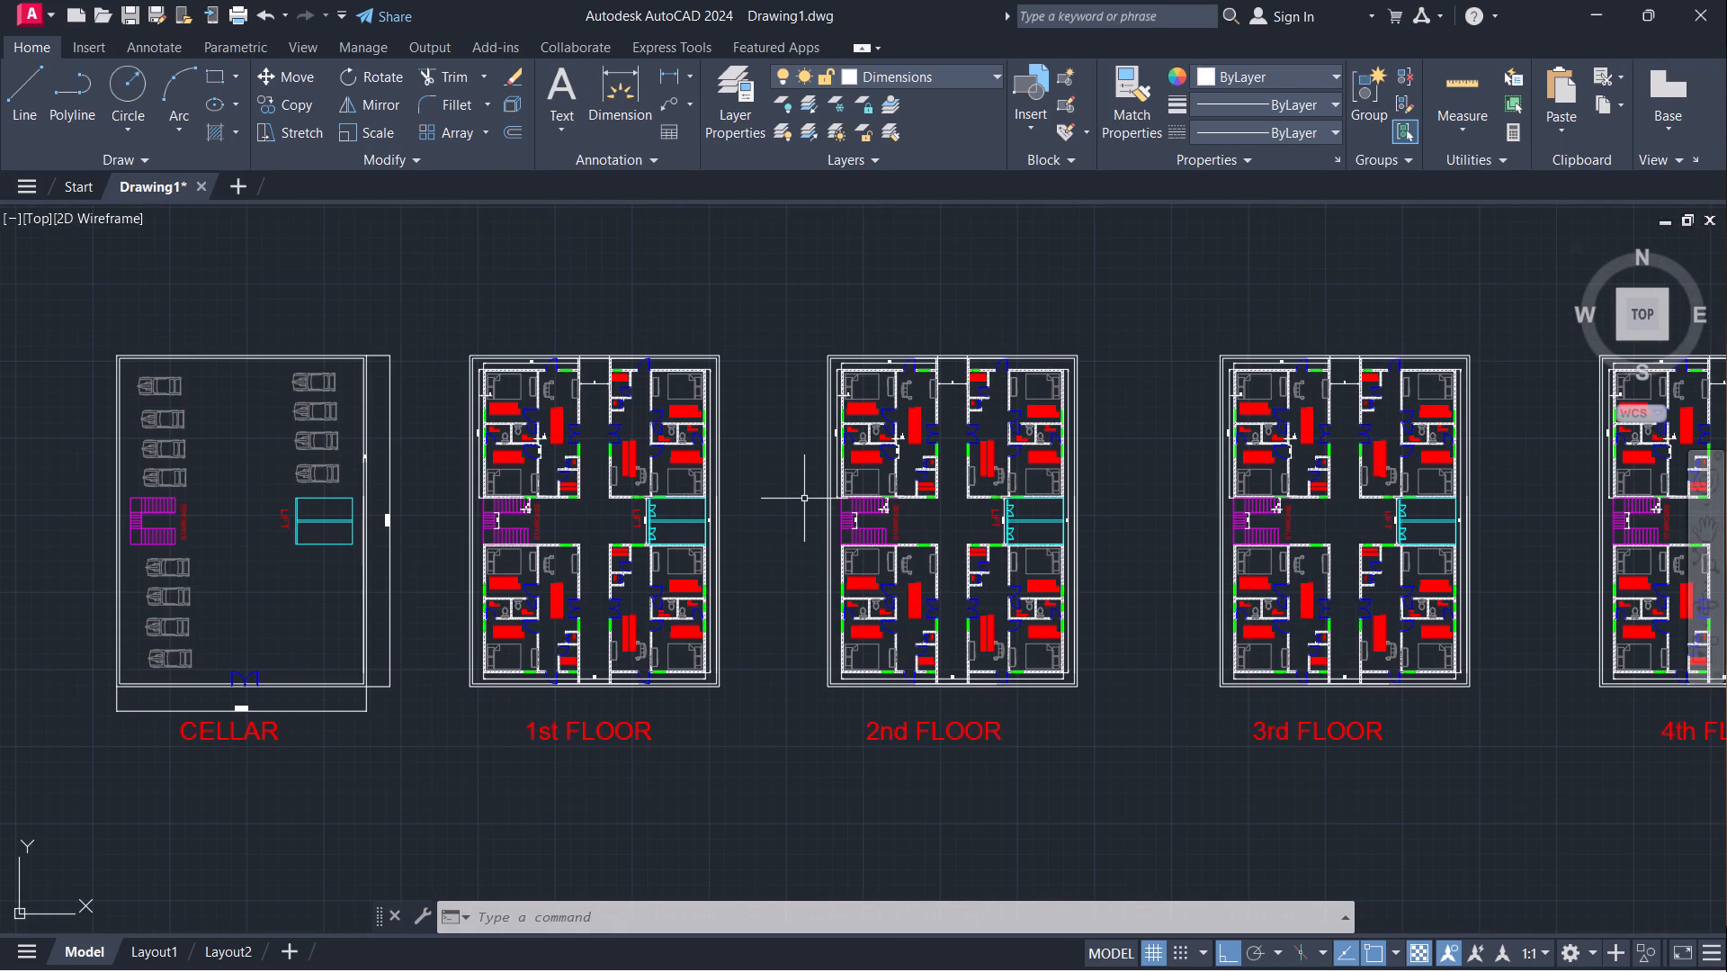
{"action": "scroll", "coordinate": [804, 498], "scroll_direction": "down", "scroll_amount": 1}
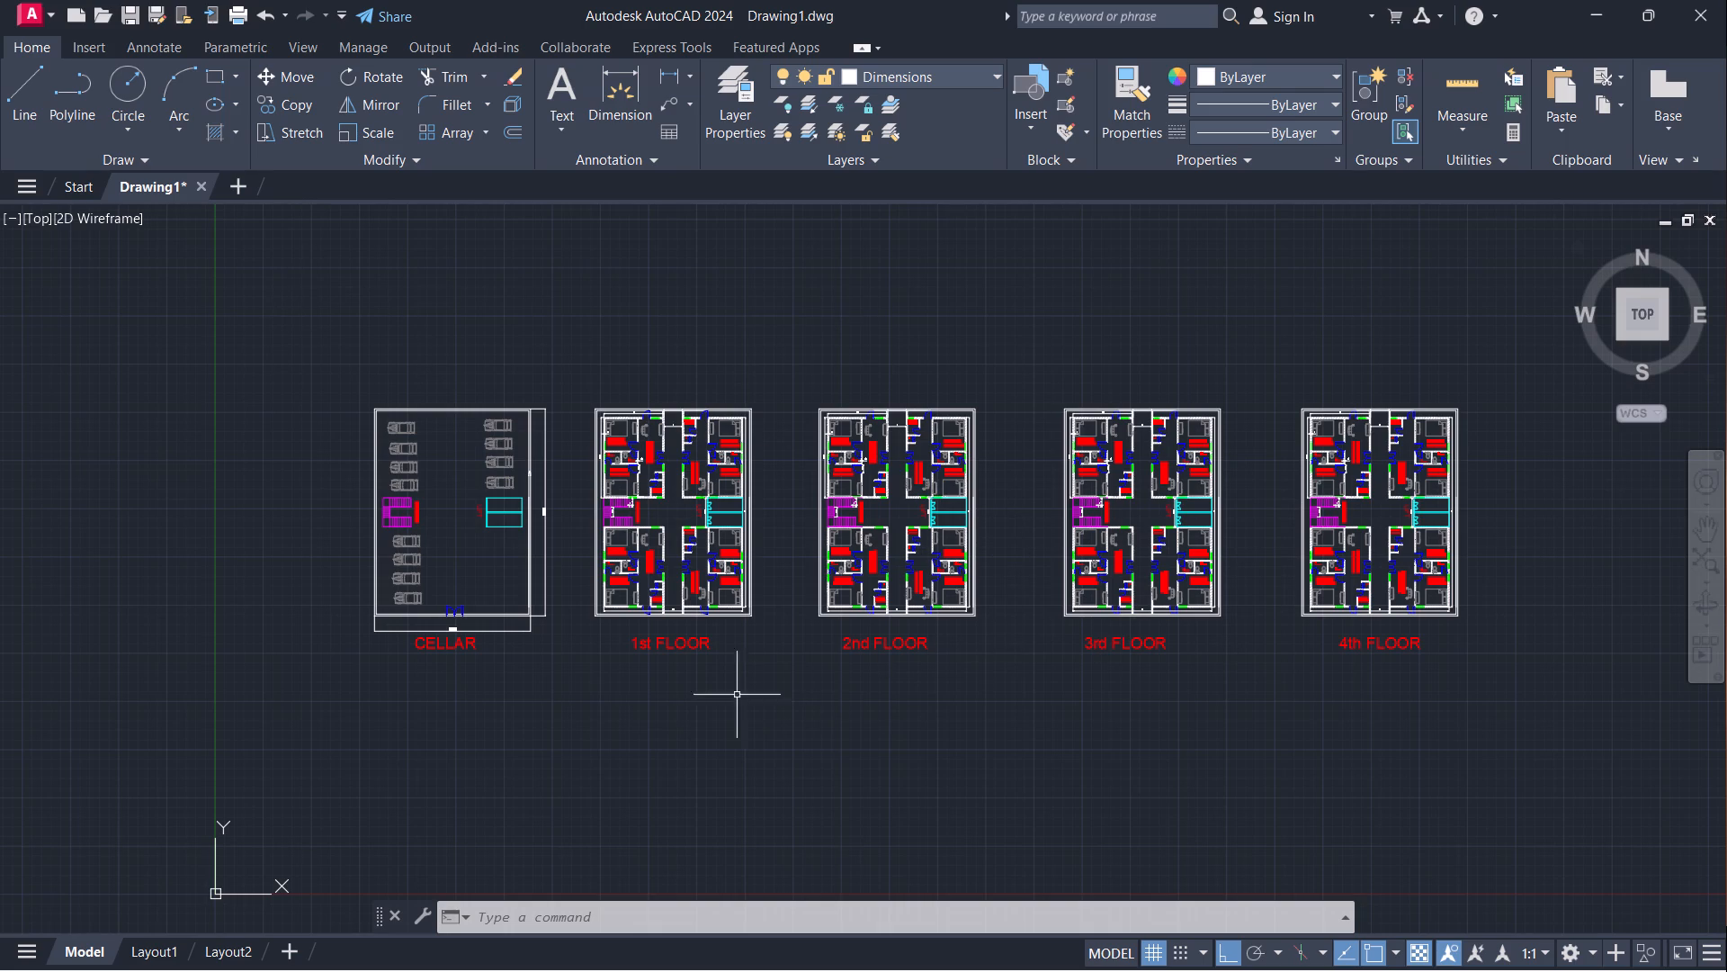
Examine the lower apartments of the 1st FLOOR plan, including the bedrooms, kitchens and T&B rooms.
{"action": "scroll", "coordinate": [622, 606], "scroll_direction": "up", "scroll_amount": 4}
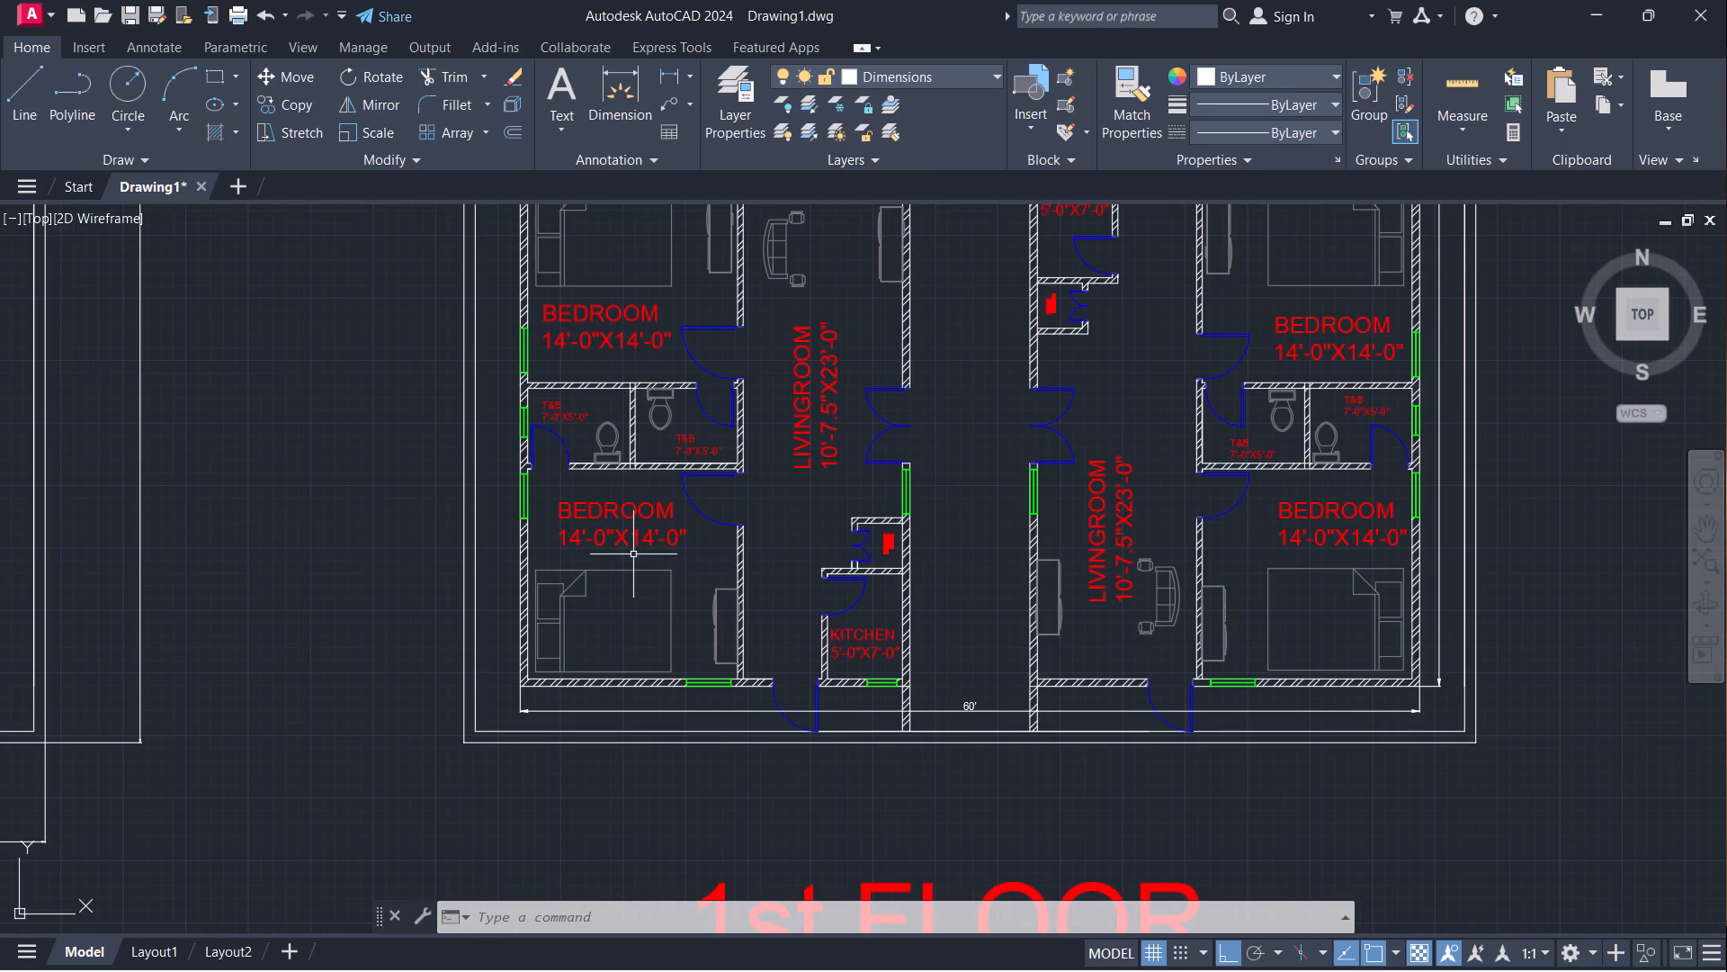
{"action": "scroll", "coordinate": [655, 553], "scroll_direction": "up", "scroll_amount": 1}
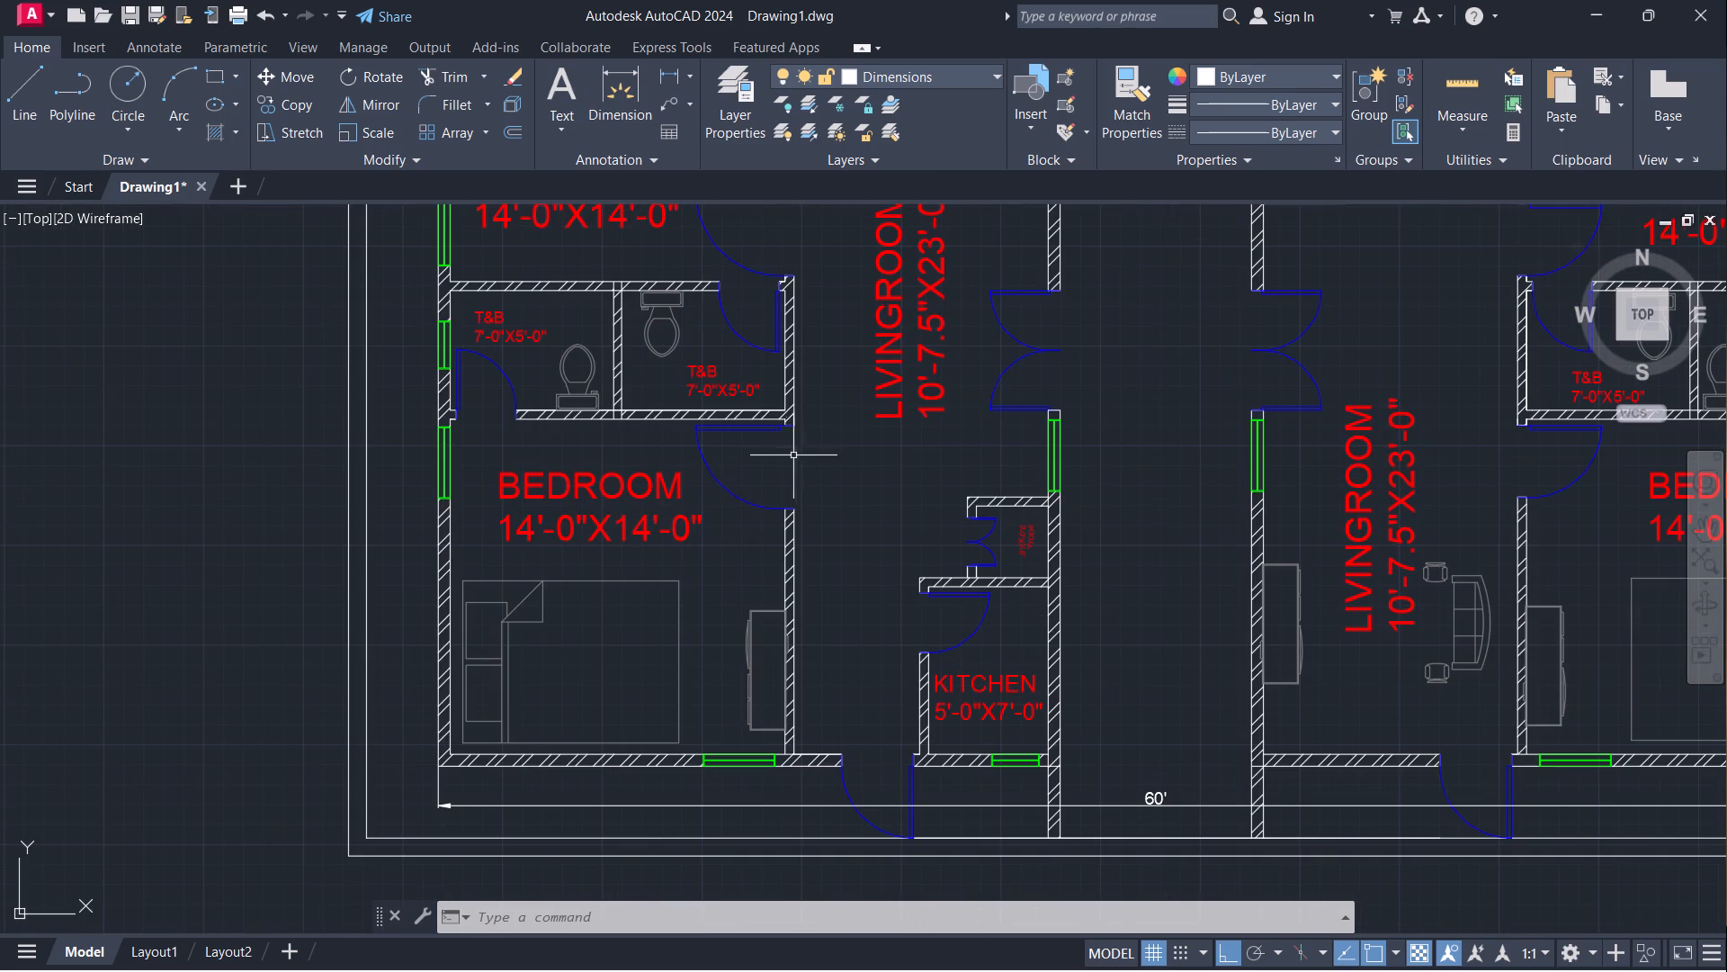
{"action": "scroll", "coordinate": [799, 454], "scroll_direction": "down", "scroll_amount": 1}
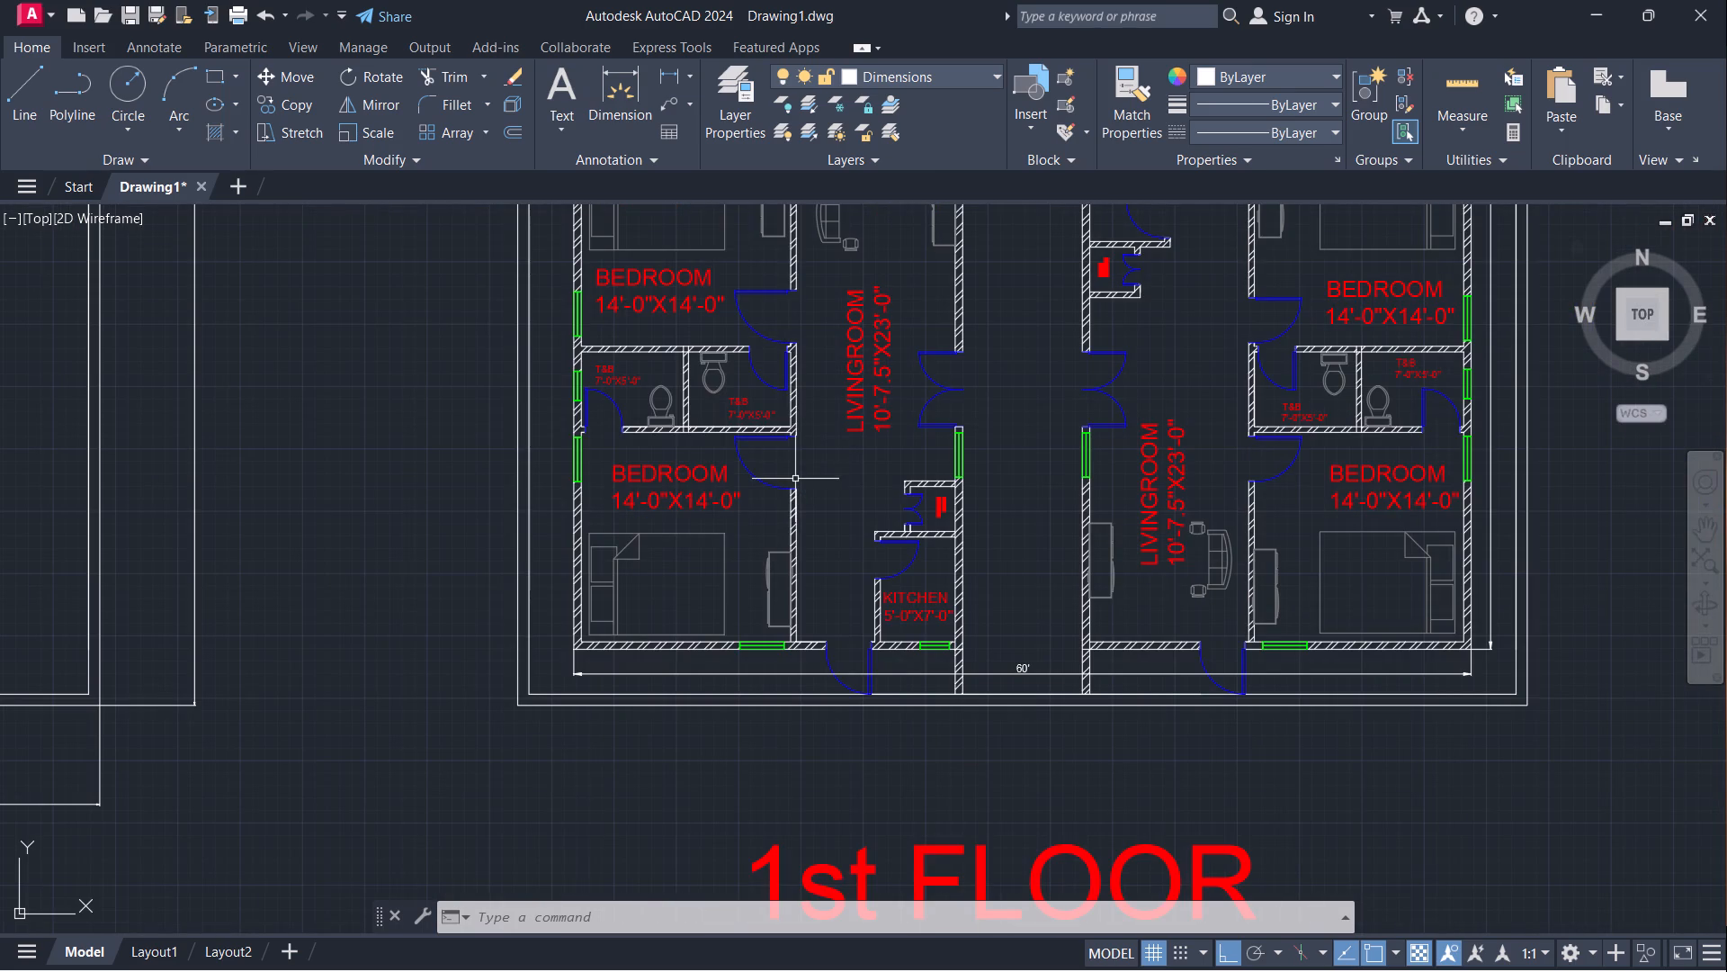
{"action": "scroll", "coordinate": [795, 479], "scroll_direction": "down", "scroll_amount": 2}
{"action": "scroll", "coordinate": [1377, 381], "scroll_direction": "down", "scroll_amount": 1}
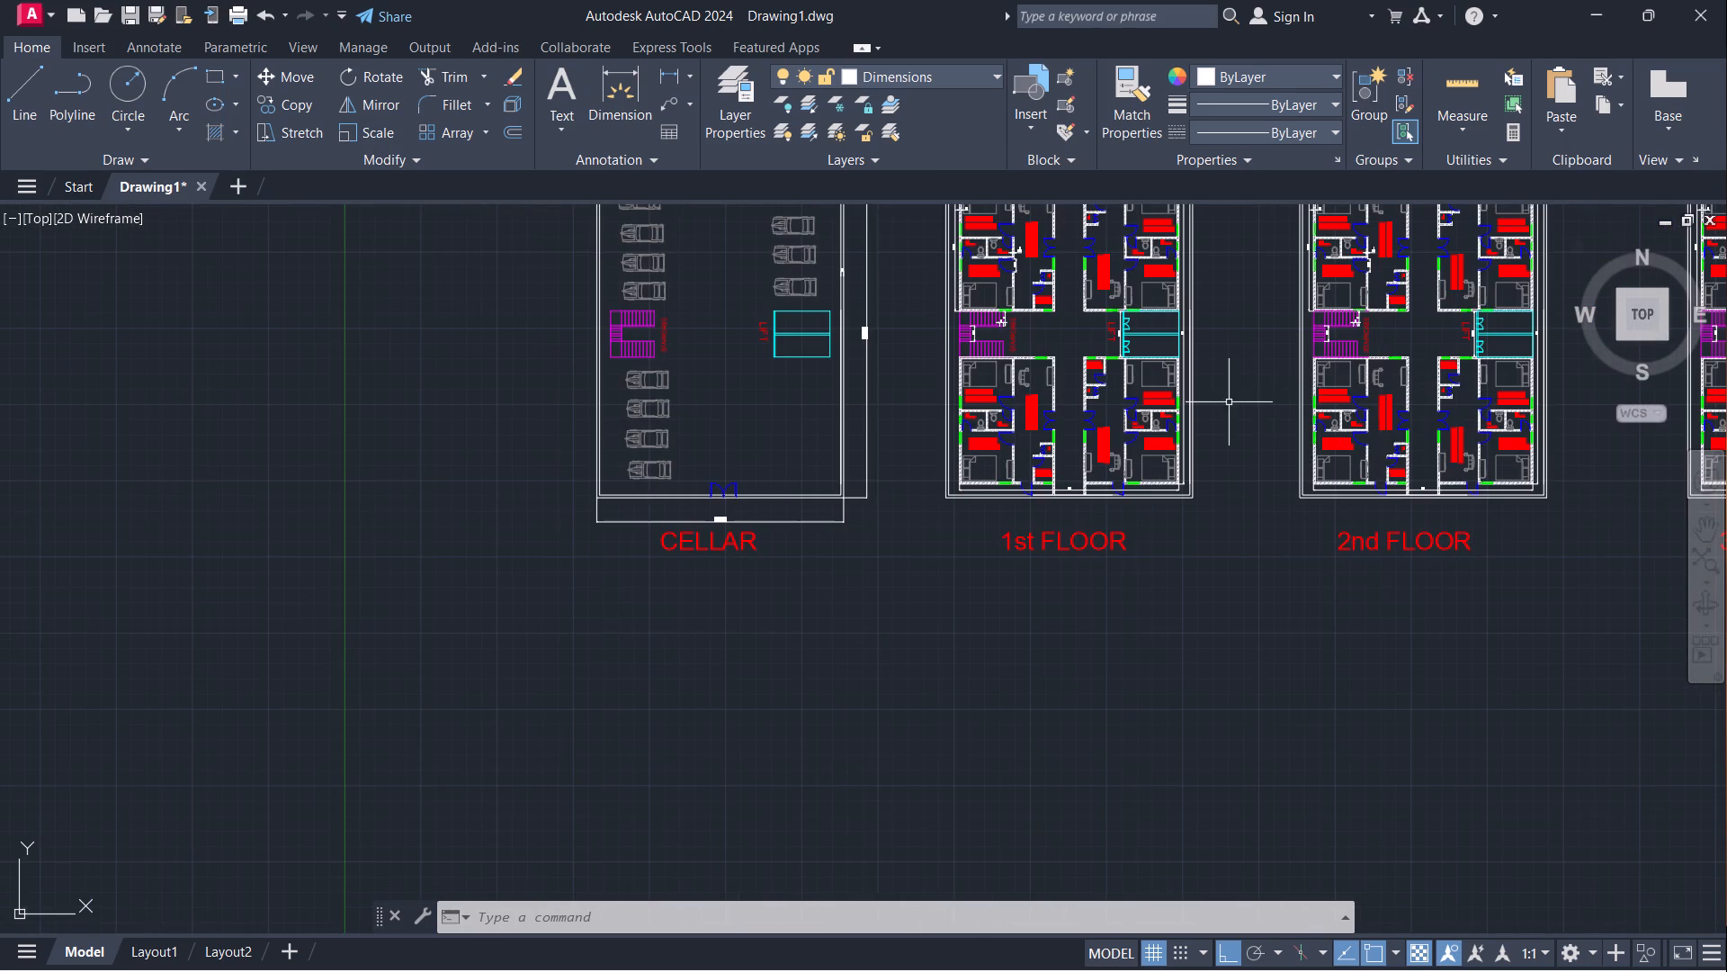
{"action": "middle_click_drag", "start_coordinate": [1229, 402], "coordinate": [872, 585]}
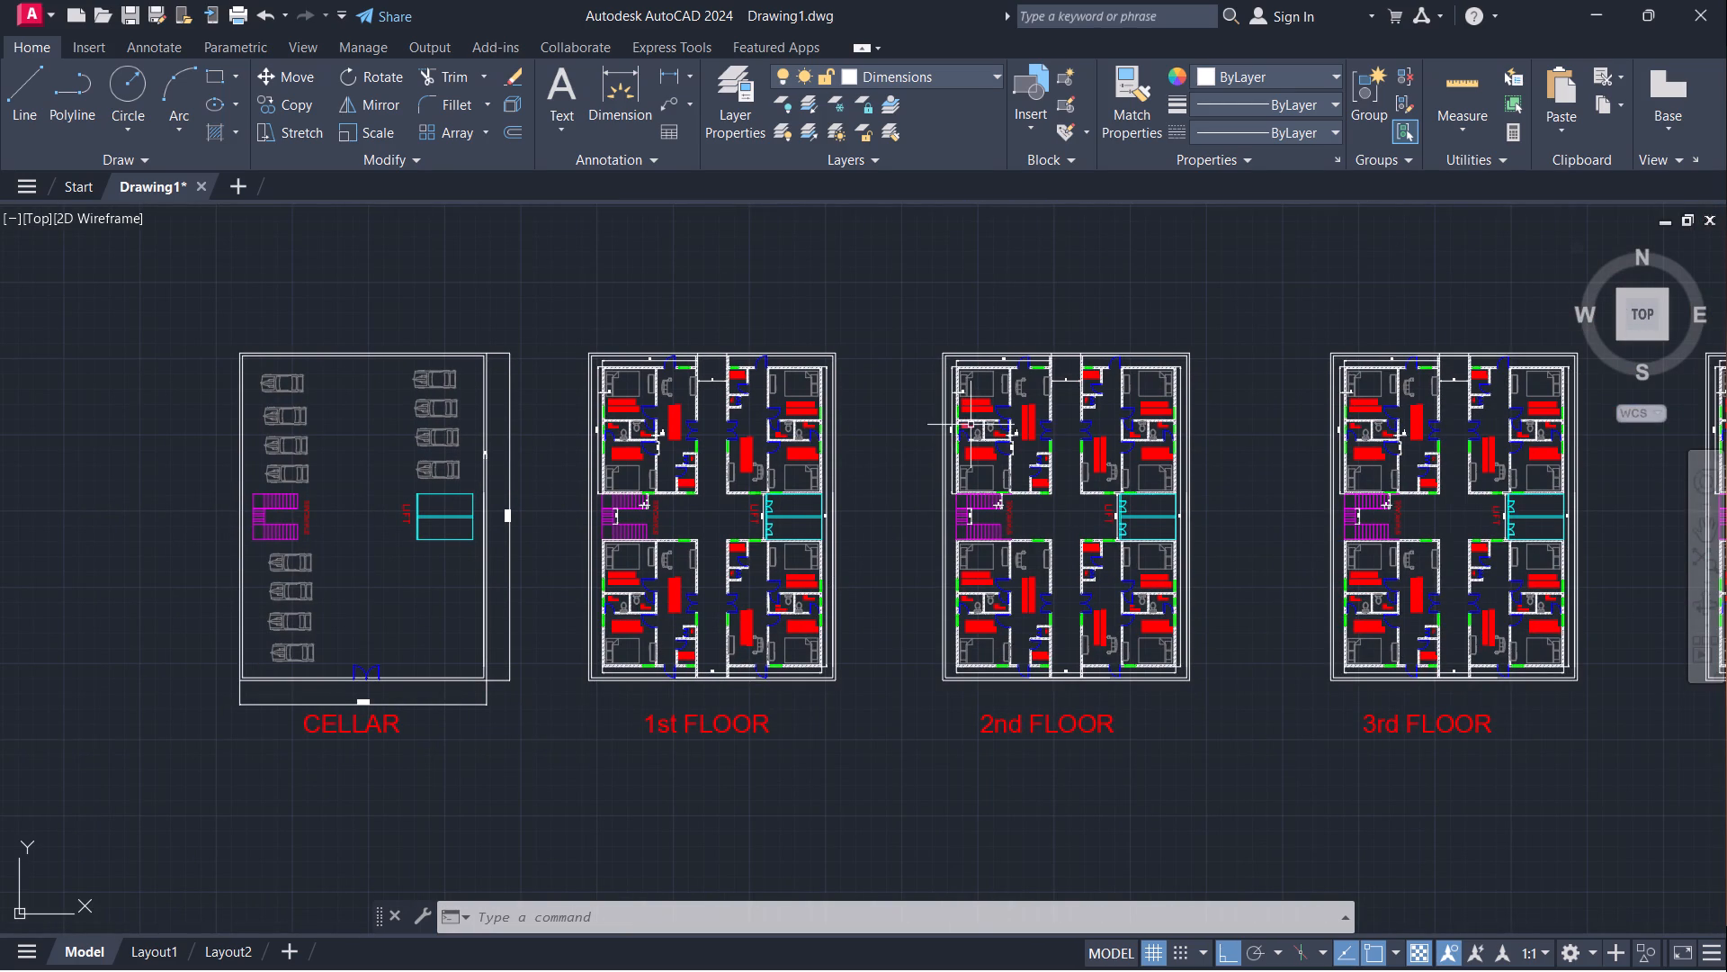
{"action": "scroll", "coordinate": [955, 419], "scroll_direction": "down", "scroll_amount": 1}
{"action": "scroll", "coordinate": [905, 533], "scroll_direction": "up", "scroll_amount": 1}
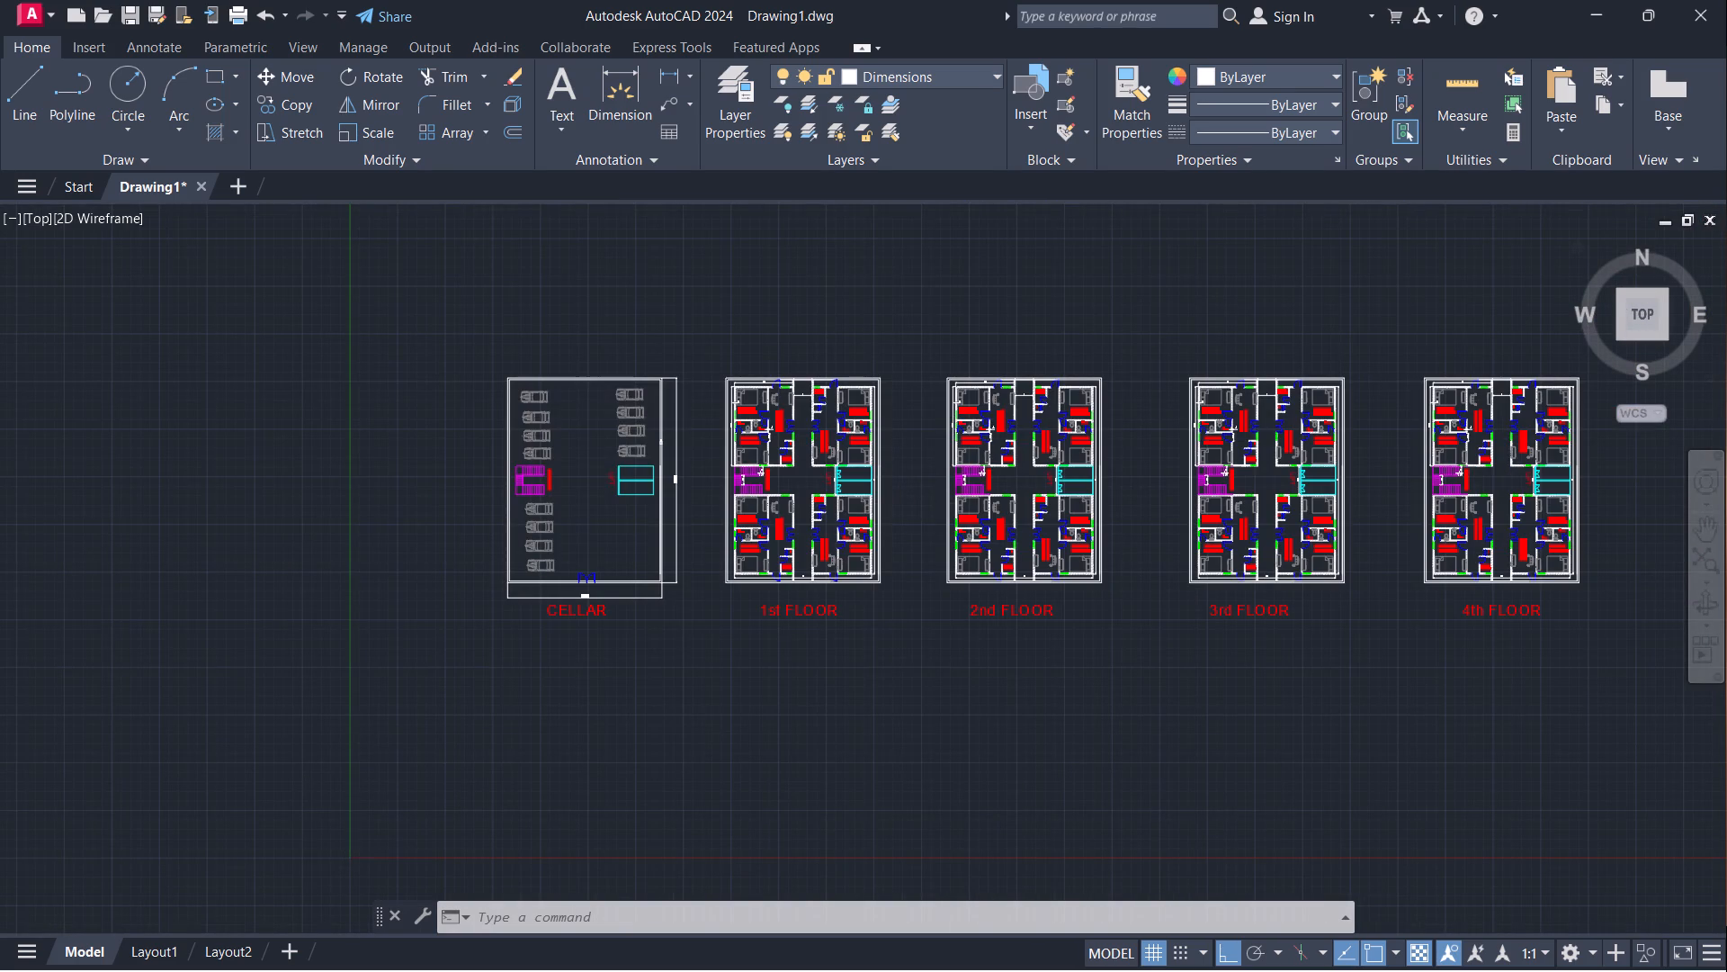
{"action": "scroll", "coordinate": [904, 534], "scroll_direction": "up", "scroll_amount": 3}
{"action": "middle_click_drag", "start_coordinate": [905, 530], "coordinate": [1302, 574]}
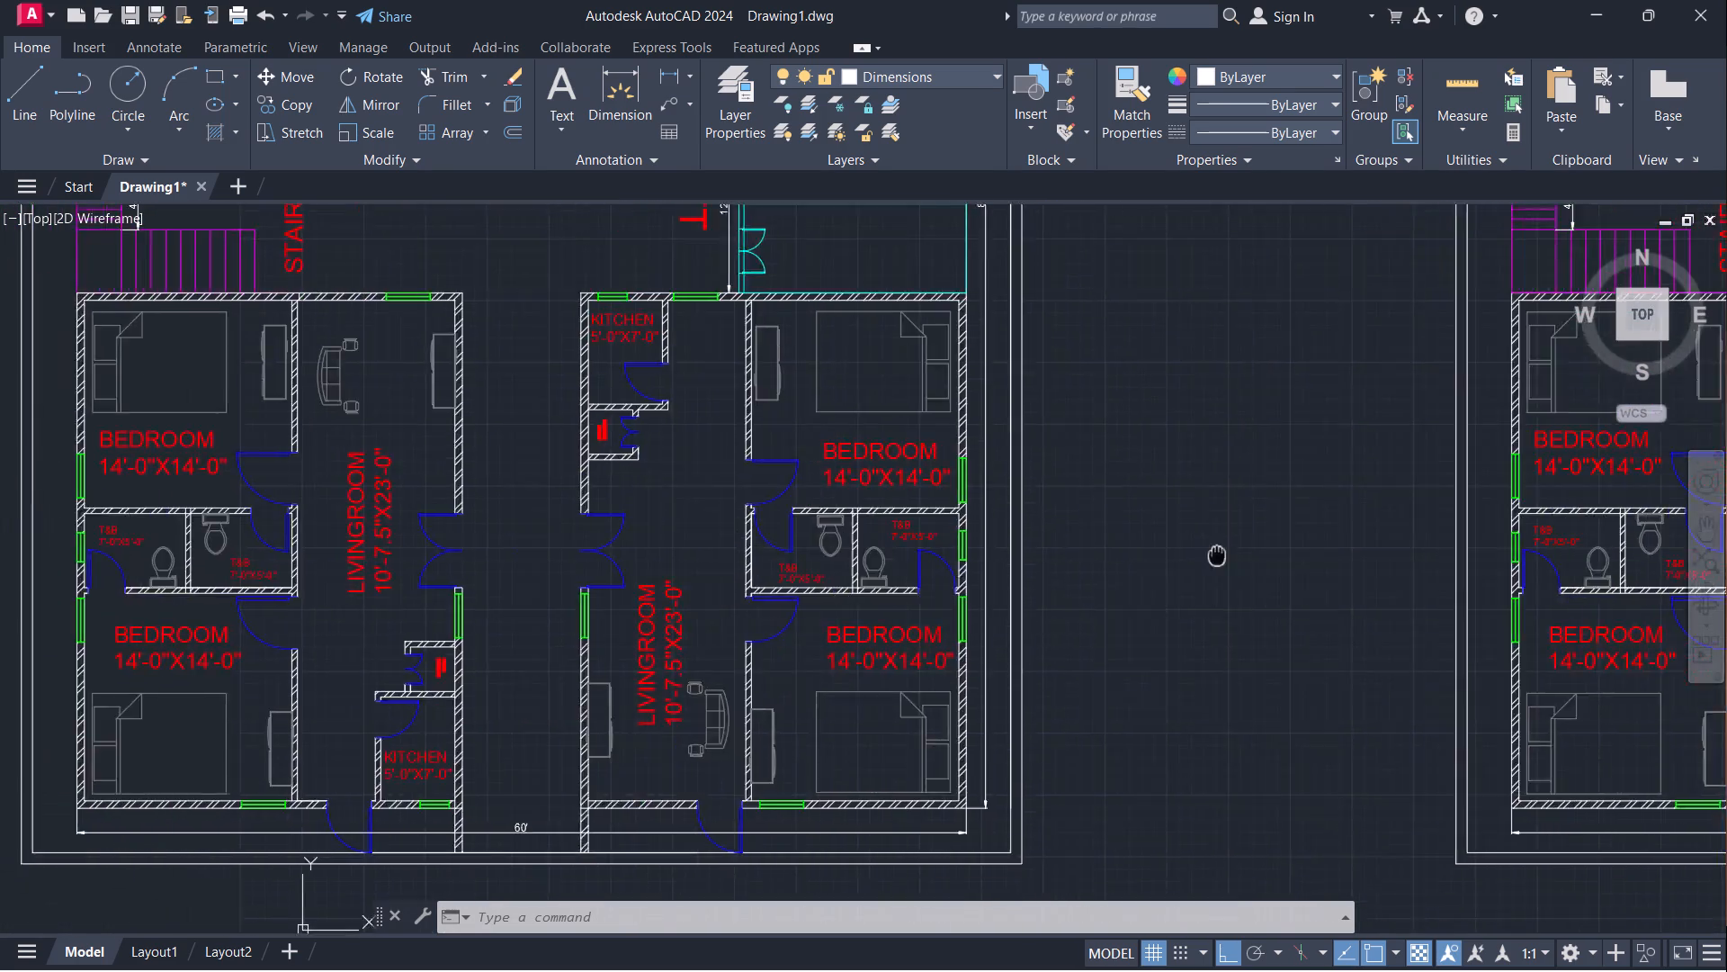
{"action": "middle_click_drag", "start_coordinate": [1302, 574], "coordinate": [1558, 557]}
{"action": "scroll", "coordinate": [1539, 542], "scroll_direction": "down", "scroll_amount": 1}
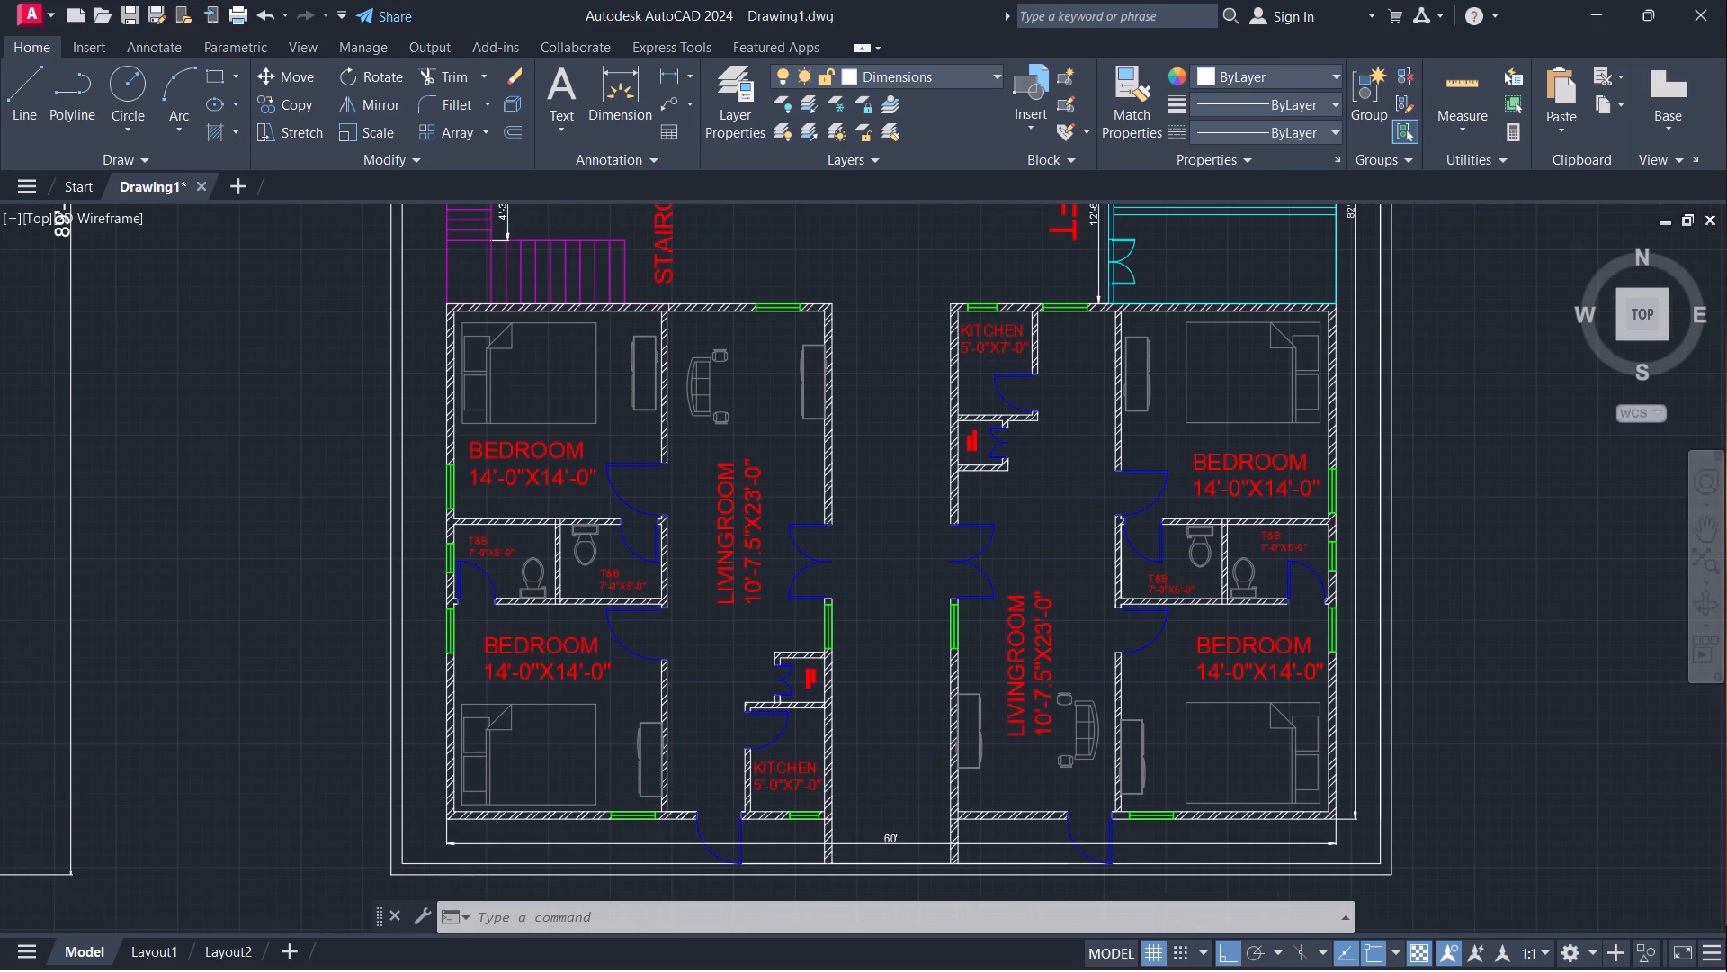
{"action": "scroll", "coordinate": [955, 545], "scroll_direction": "up", "scroll_amount": 4}
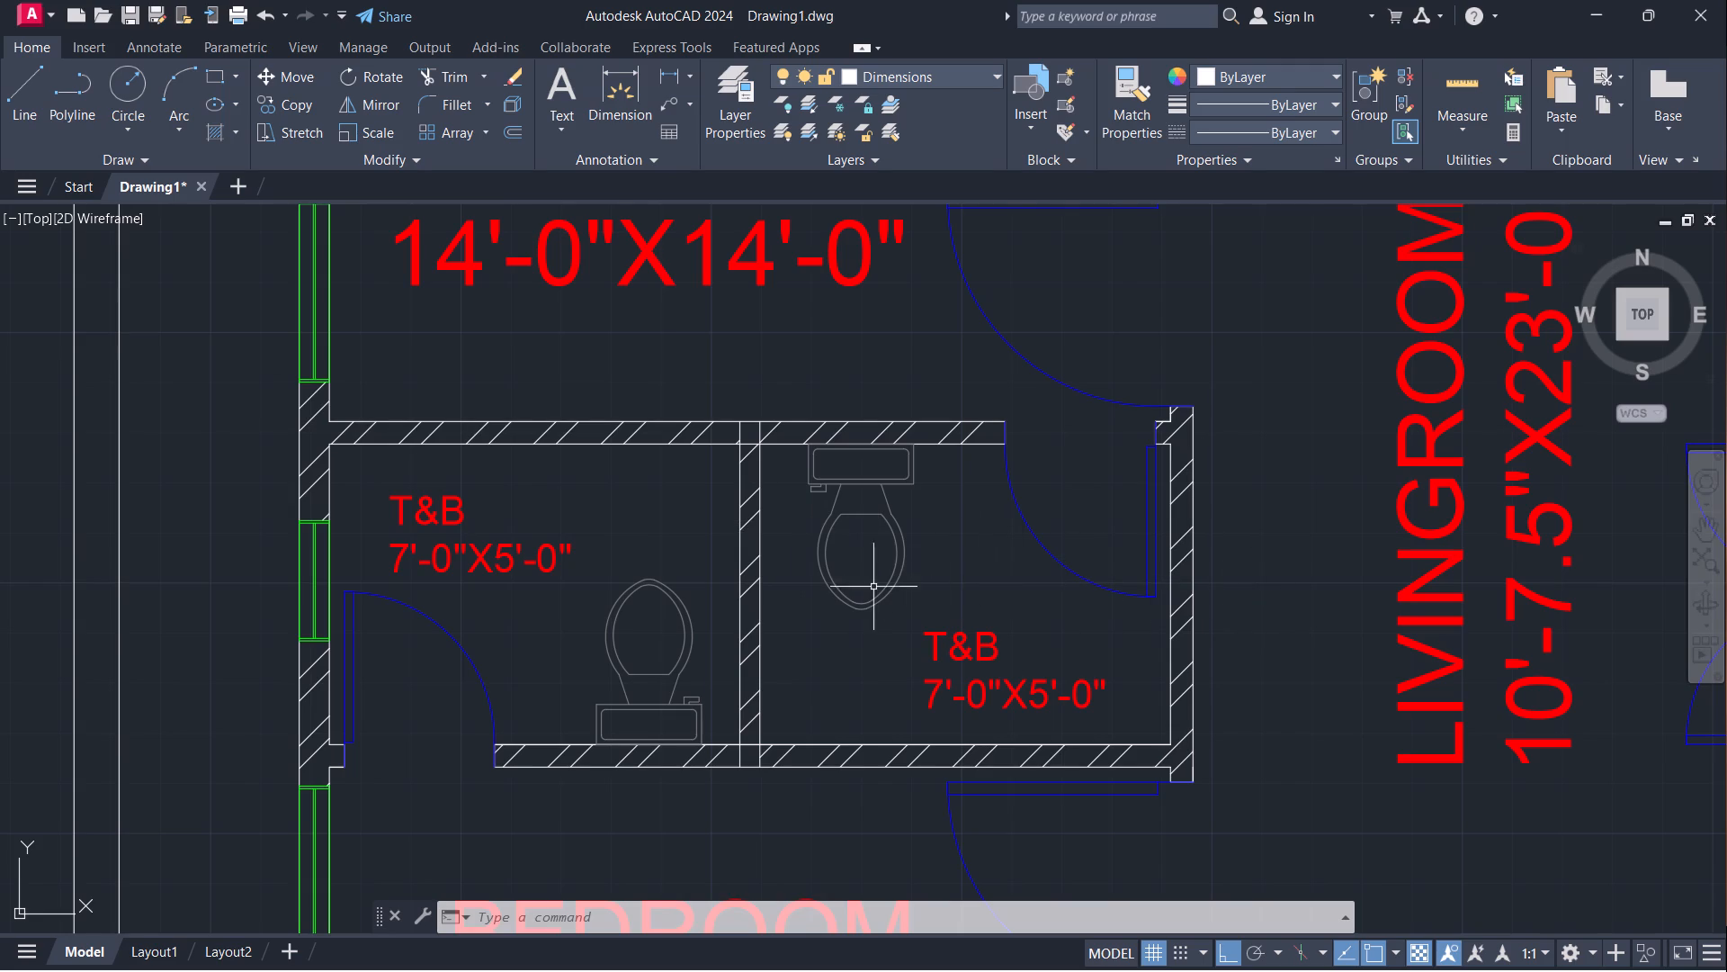
{"action": "scroll", "coordinate": [829, 460], "scroll_direction": "down", "scroll_amount": 3}
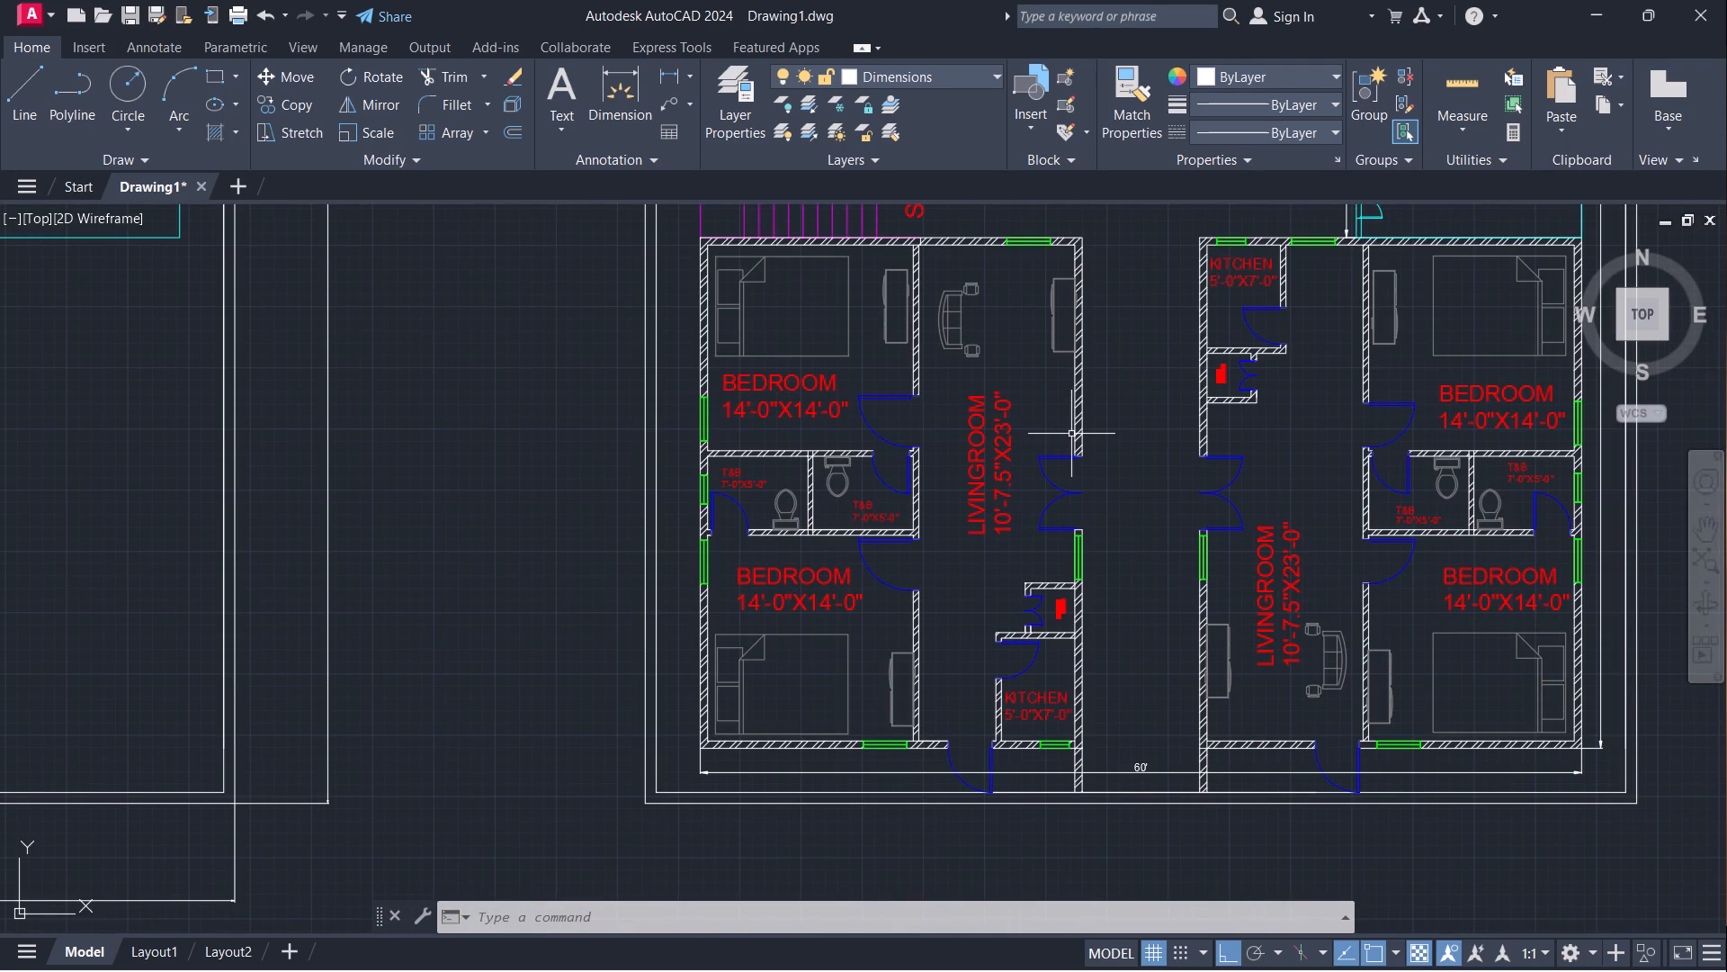
{"action": "scroll", "coordinate": [967, 475], "scroll_direction": "down", "scroll_amount": 1}
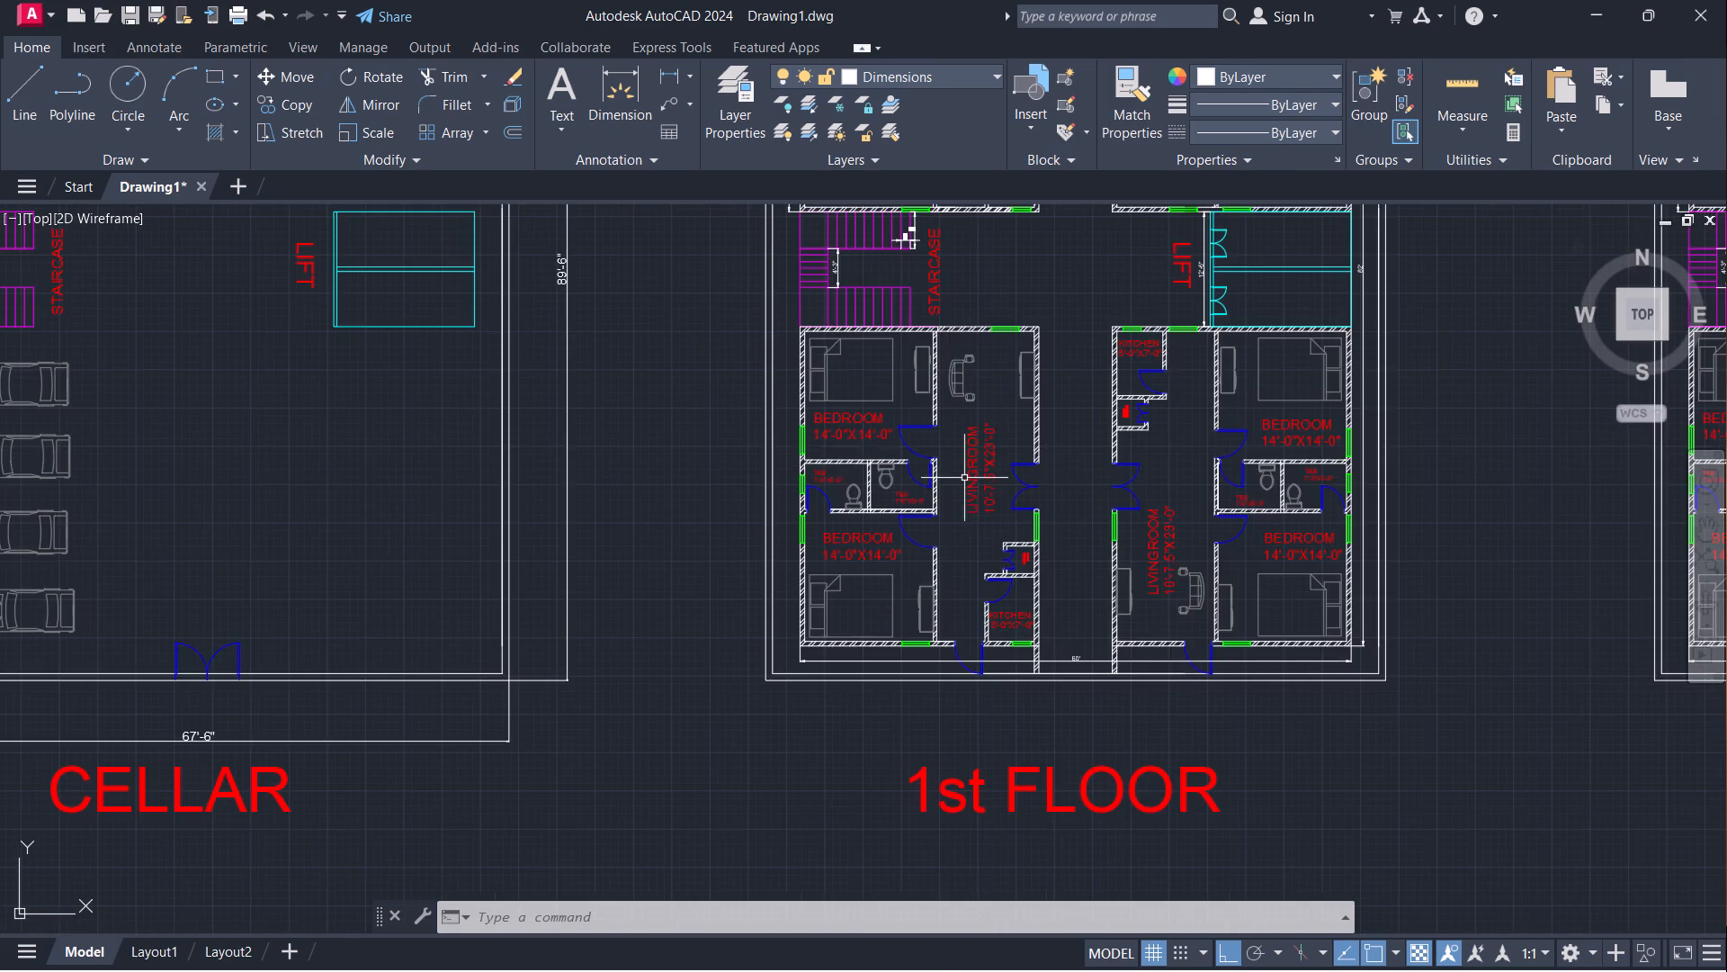
{"action": "scroll", "coordinate": [964, 478], "scroll_direction": "down", "scroll_amount": 2}
{"action": "scroll", "coordinate": [878, 483], "scroll_direction": "down", "scroll_amount": 1}
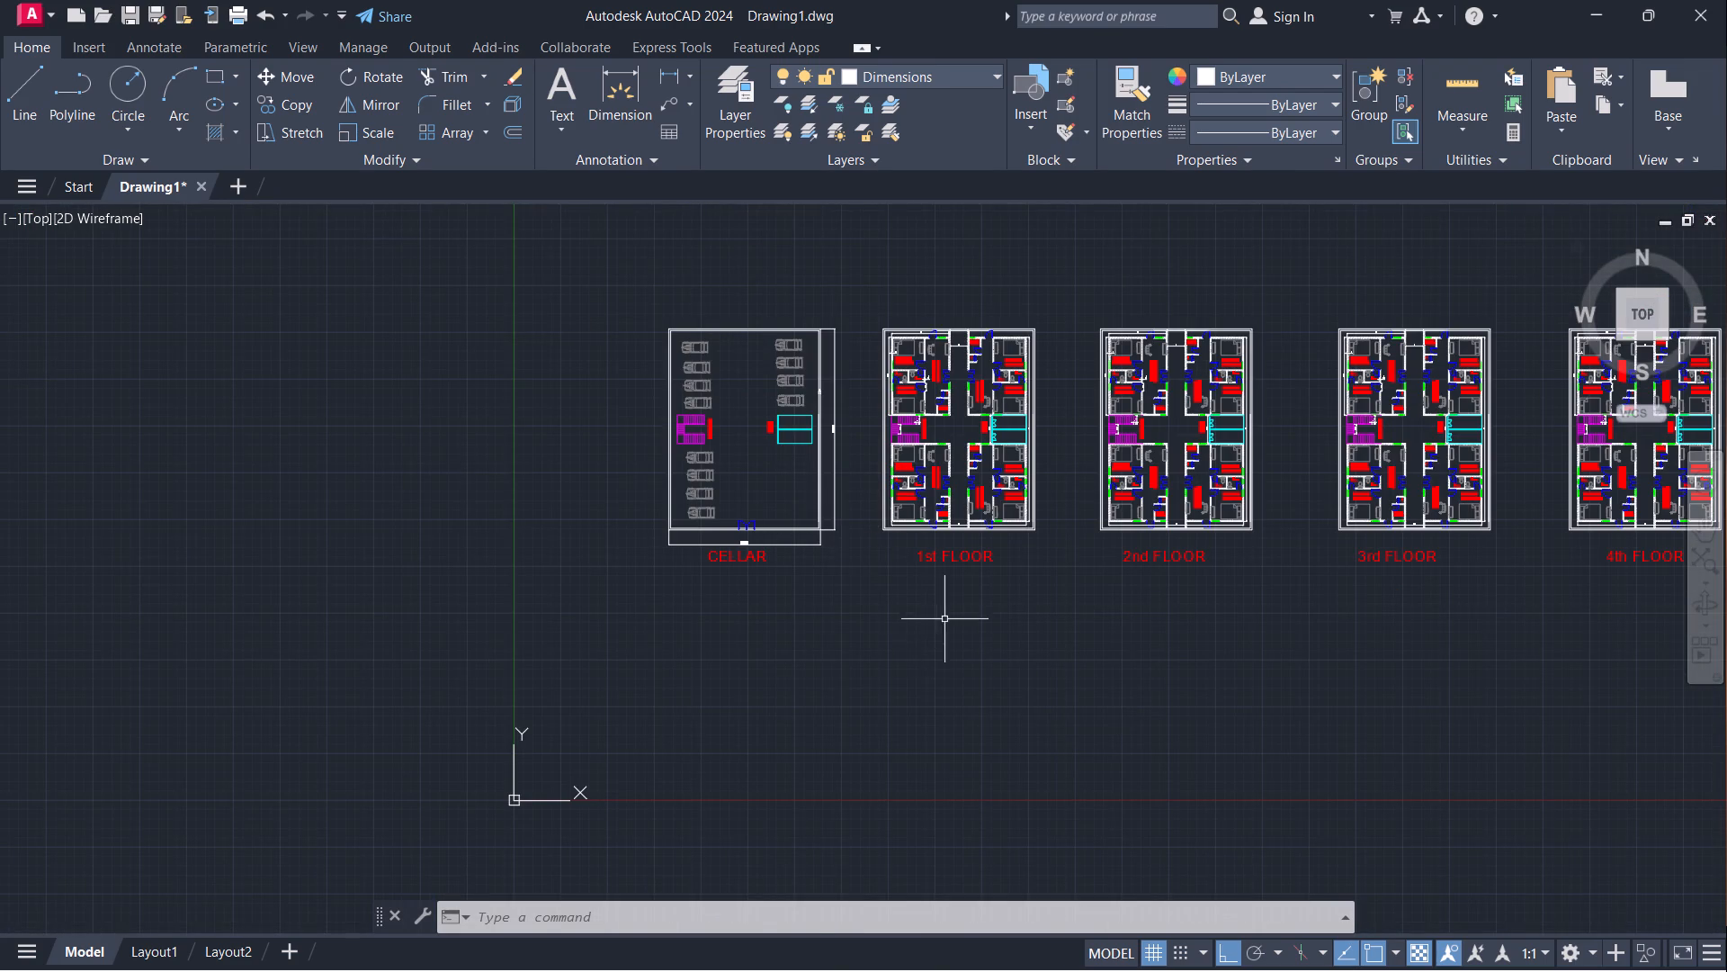
Inspect the 1st FLOOR plan from its lower apartments up to the staircase, lift and central corridor.
{"action": "scroll", "coordinate": [961, 418], "scroll_direction": "up", "scroll_amount": 2}
{"action": "scroll", "coordinate": [757, 542], "scroll_direction": "up", "scroll_amount": 2}
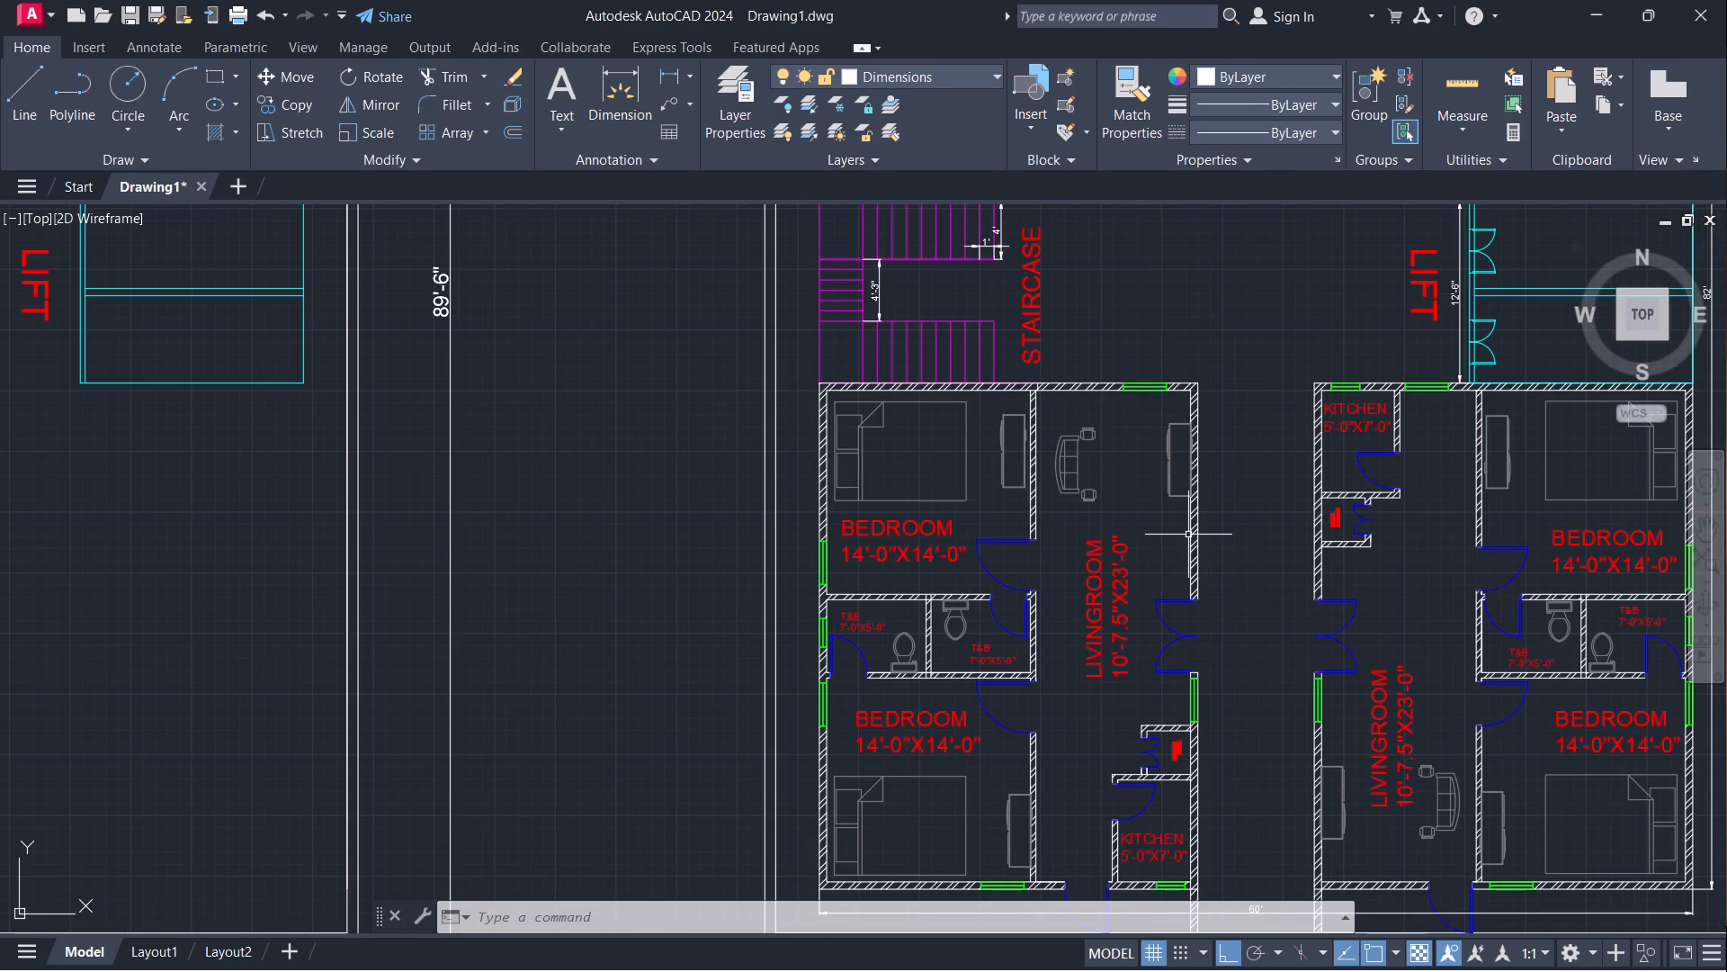
{"action": "scroll", "coordinate": [1141, 490], "scroll_direction": "down", "scroll_amount": 1}
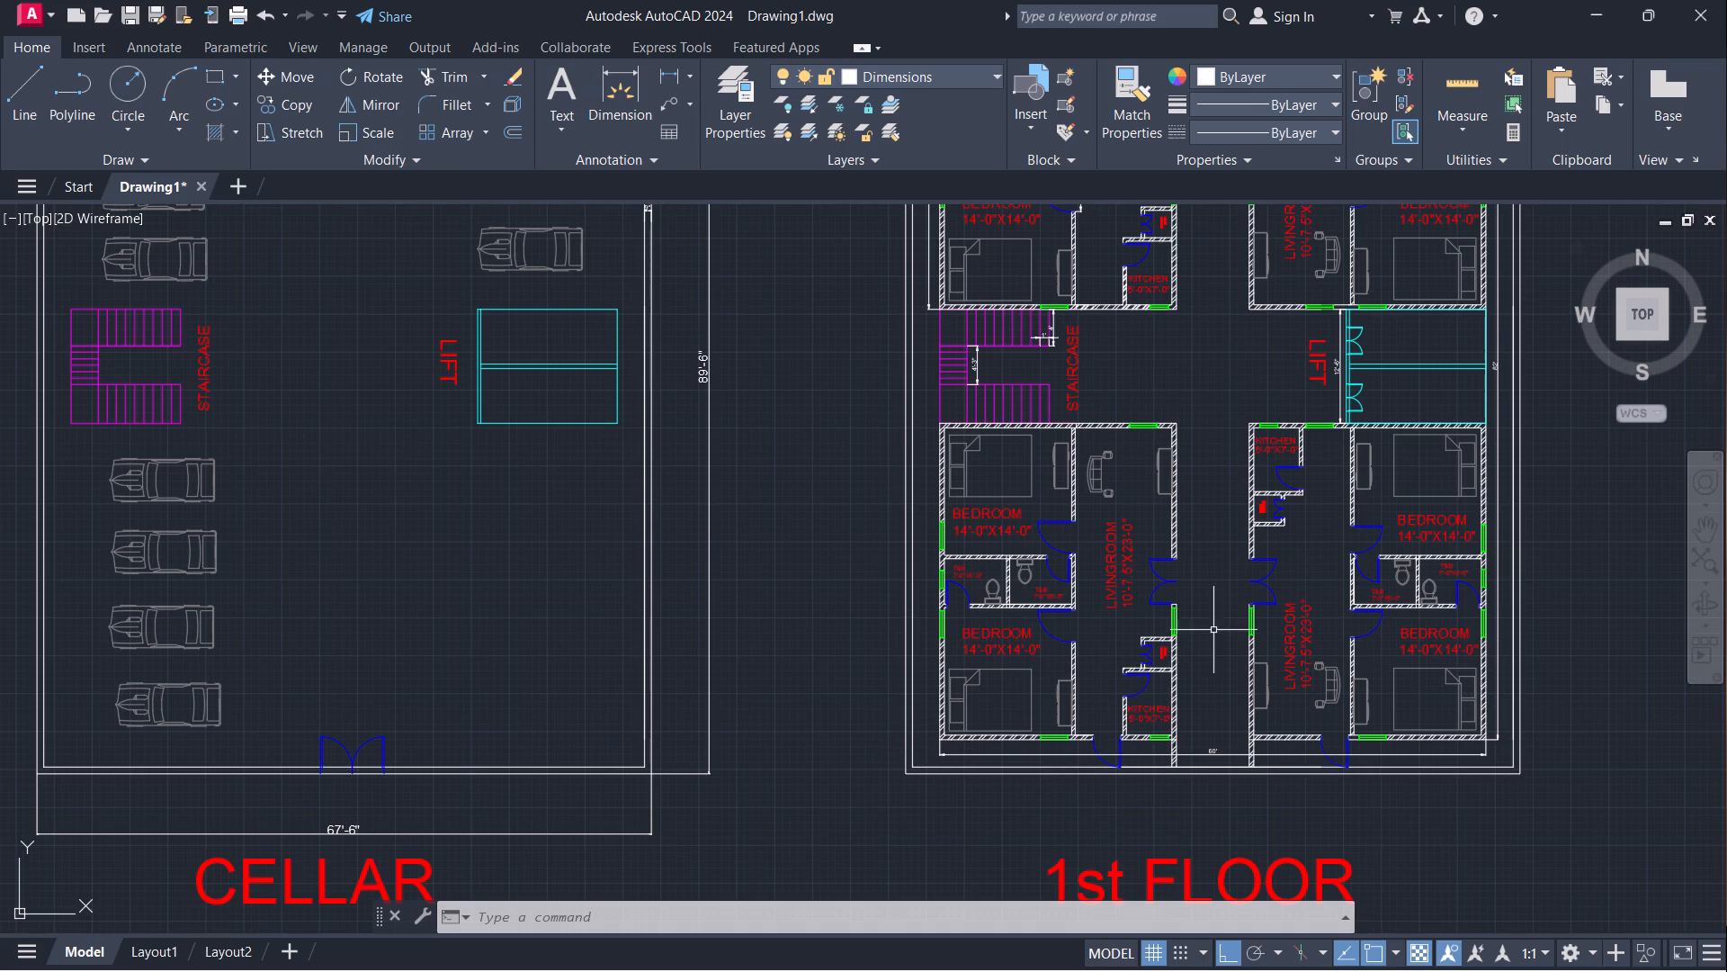
{"action": "scroll", "coordinate": [1218, 625], "scroll_direction": "up", "scroll_amount": 1}
{"action": "middle_click_drag", "start_coordinate": [1213, 628], "coordinate": [1150, 527]}
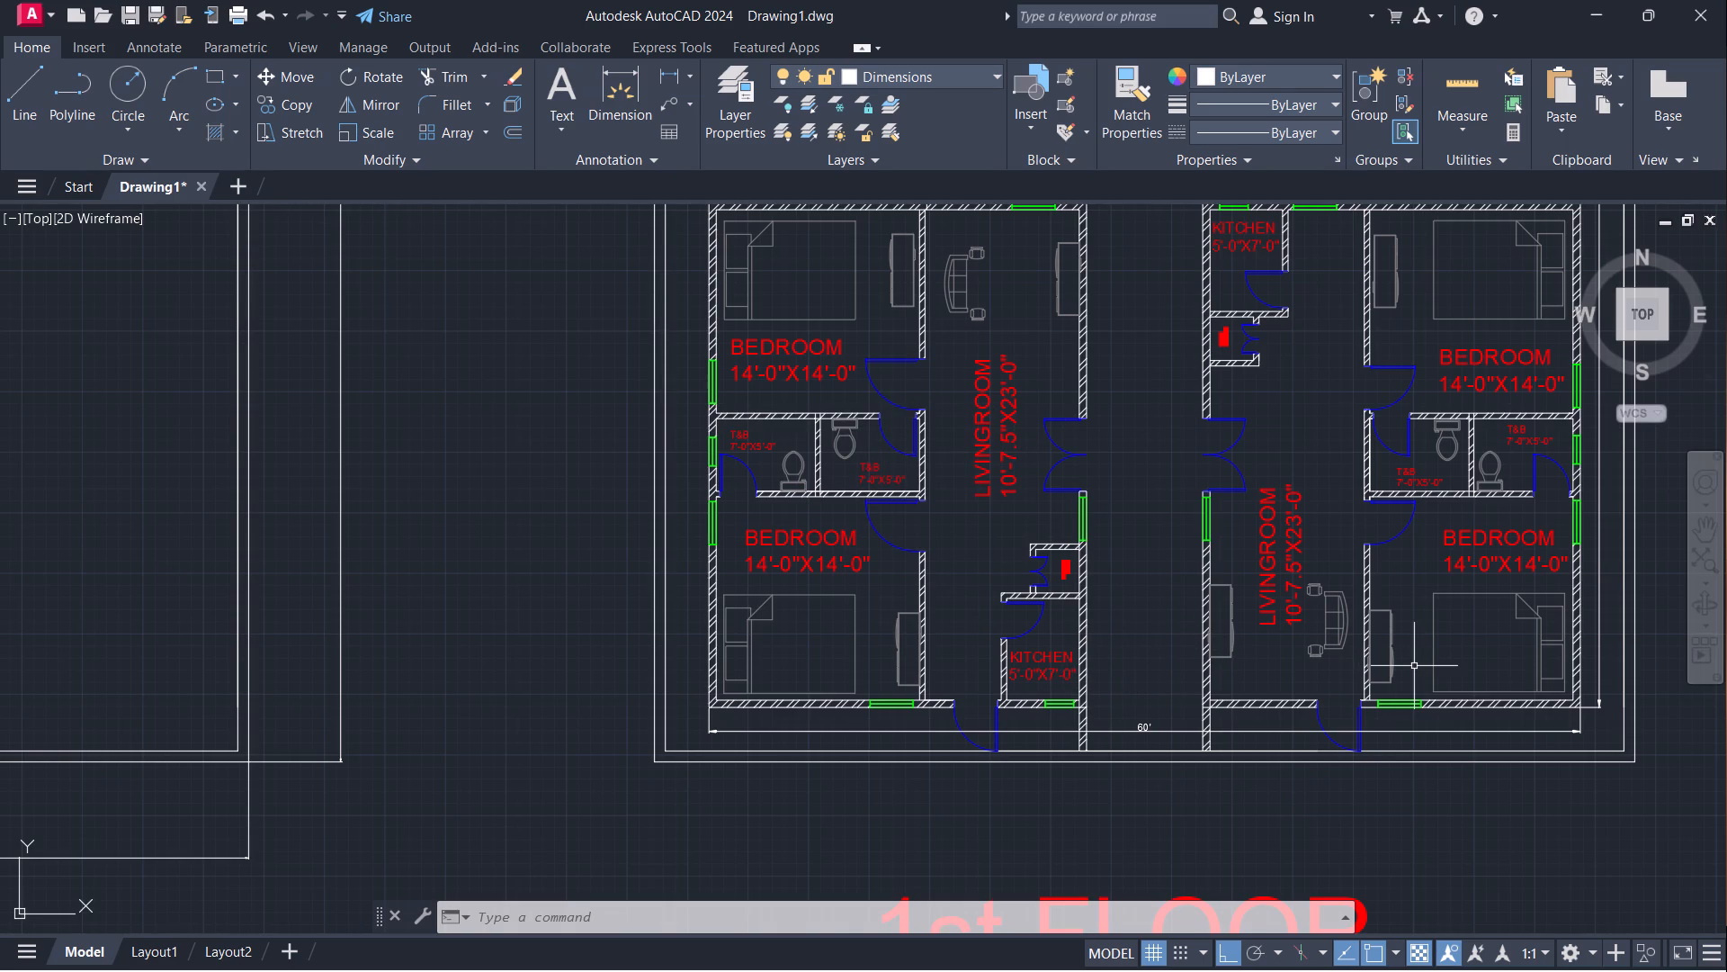
{"action": "middle_click_drag", "start_coordinate": [1133, 376], "coordinate": [1068, 530]}
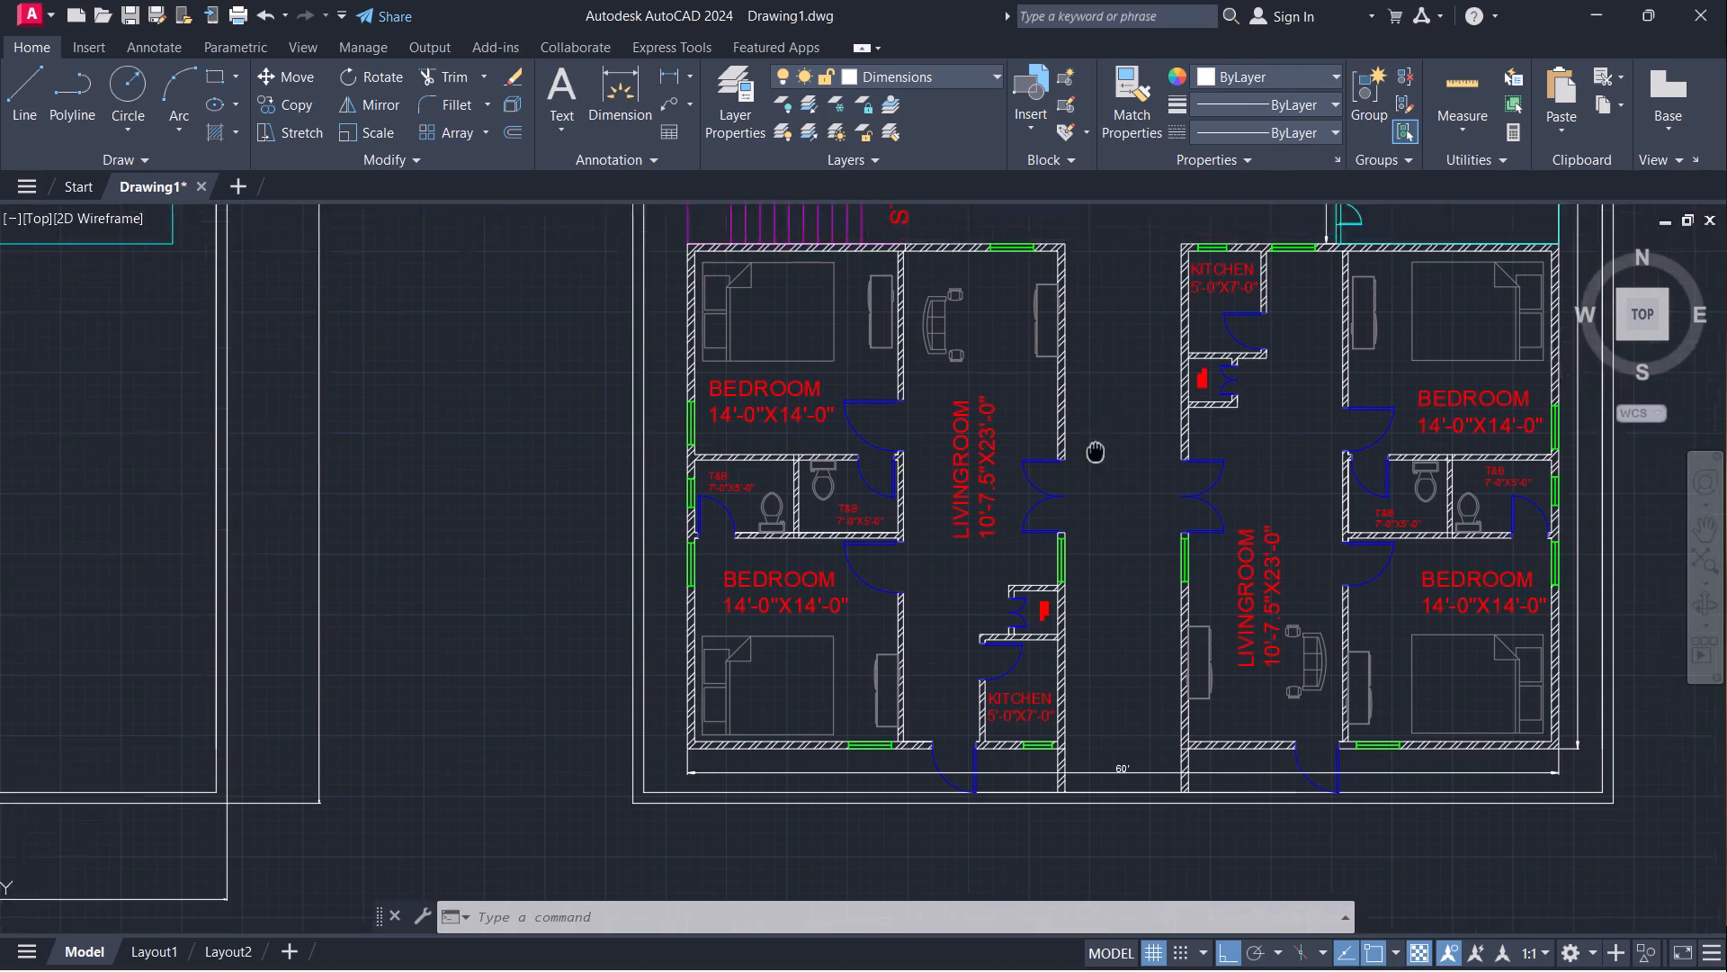
{"action": "middle_click_drag", "start_coordinate": [1068, 530], "coordinate": [951, 710]}
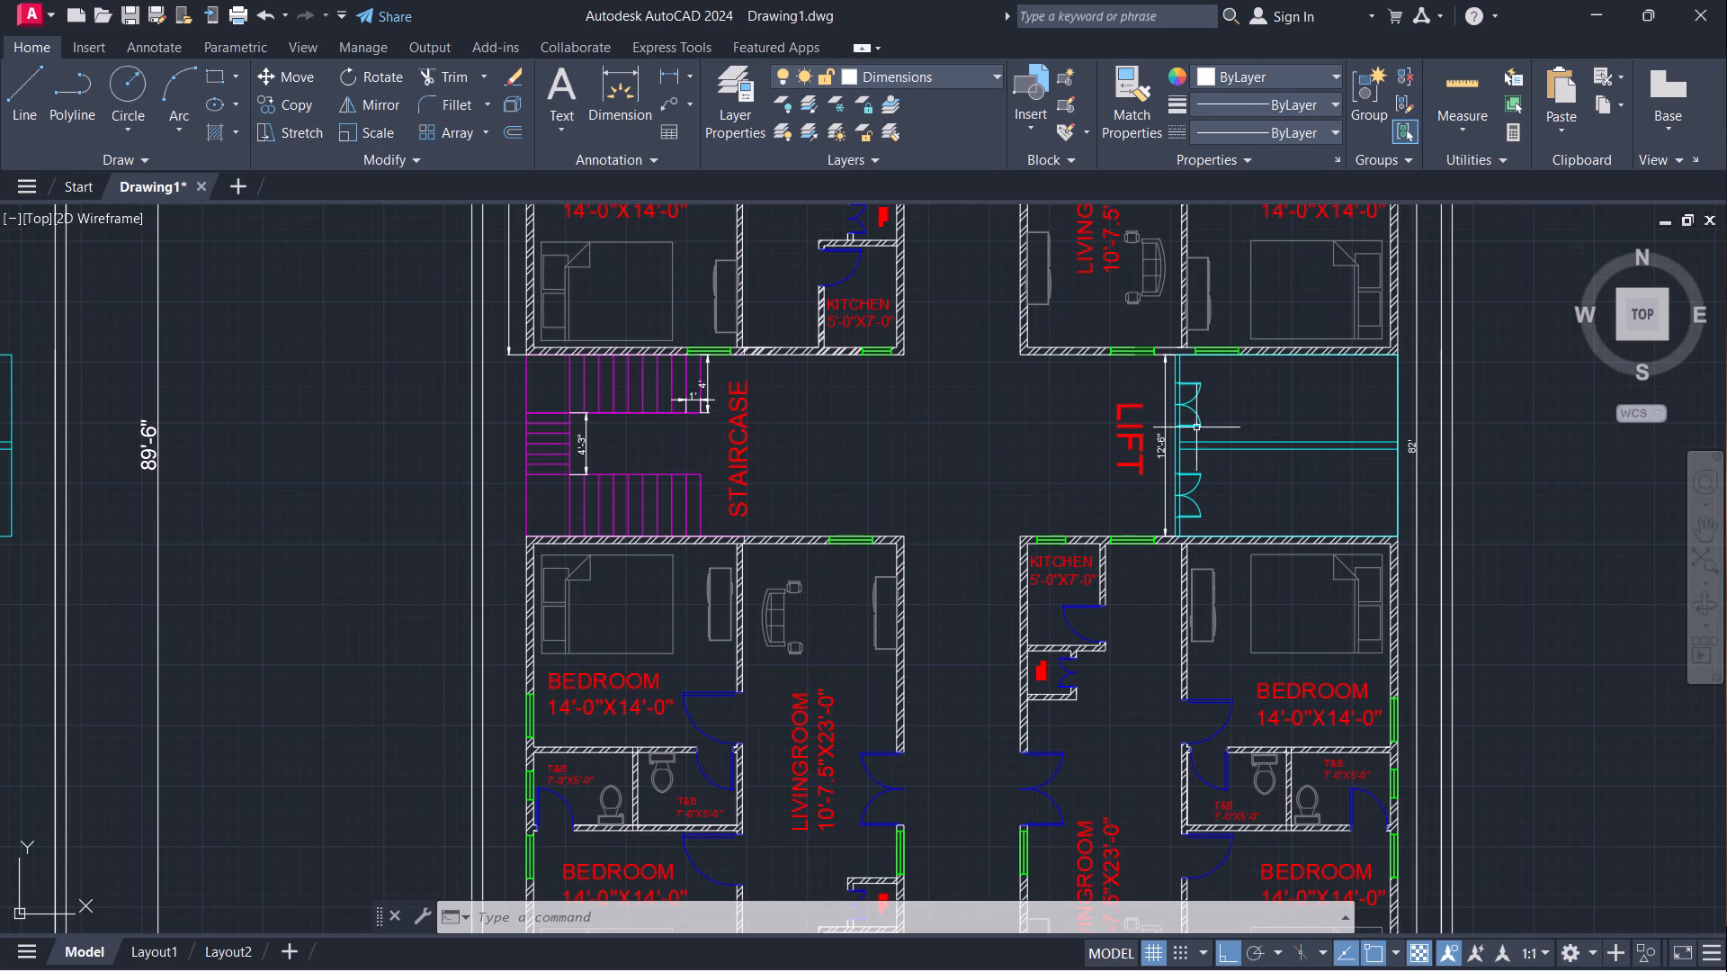
{"action": "scroll", "coordinate": [1114, 331], "scroll_direction": "down", "scroll_amount": 1}
{"action": "middle_click_drag", "start_coordinate": [1025, 404], "coordinate": [919, 583]}
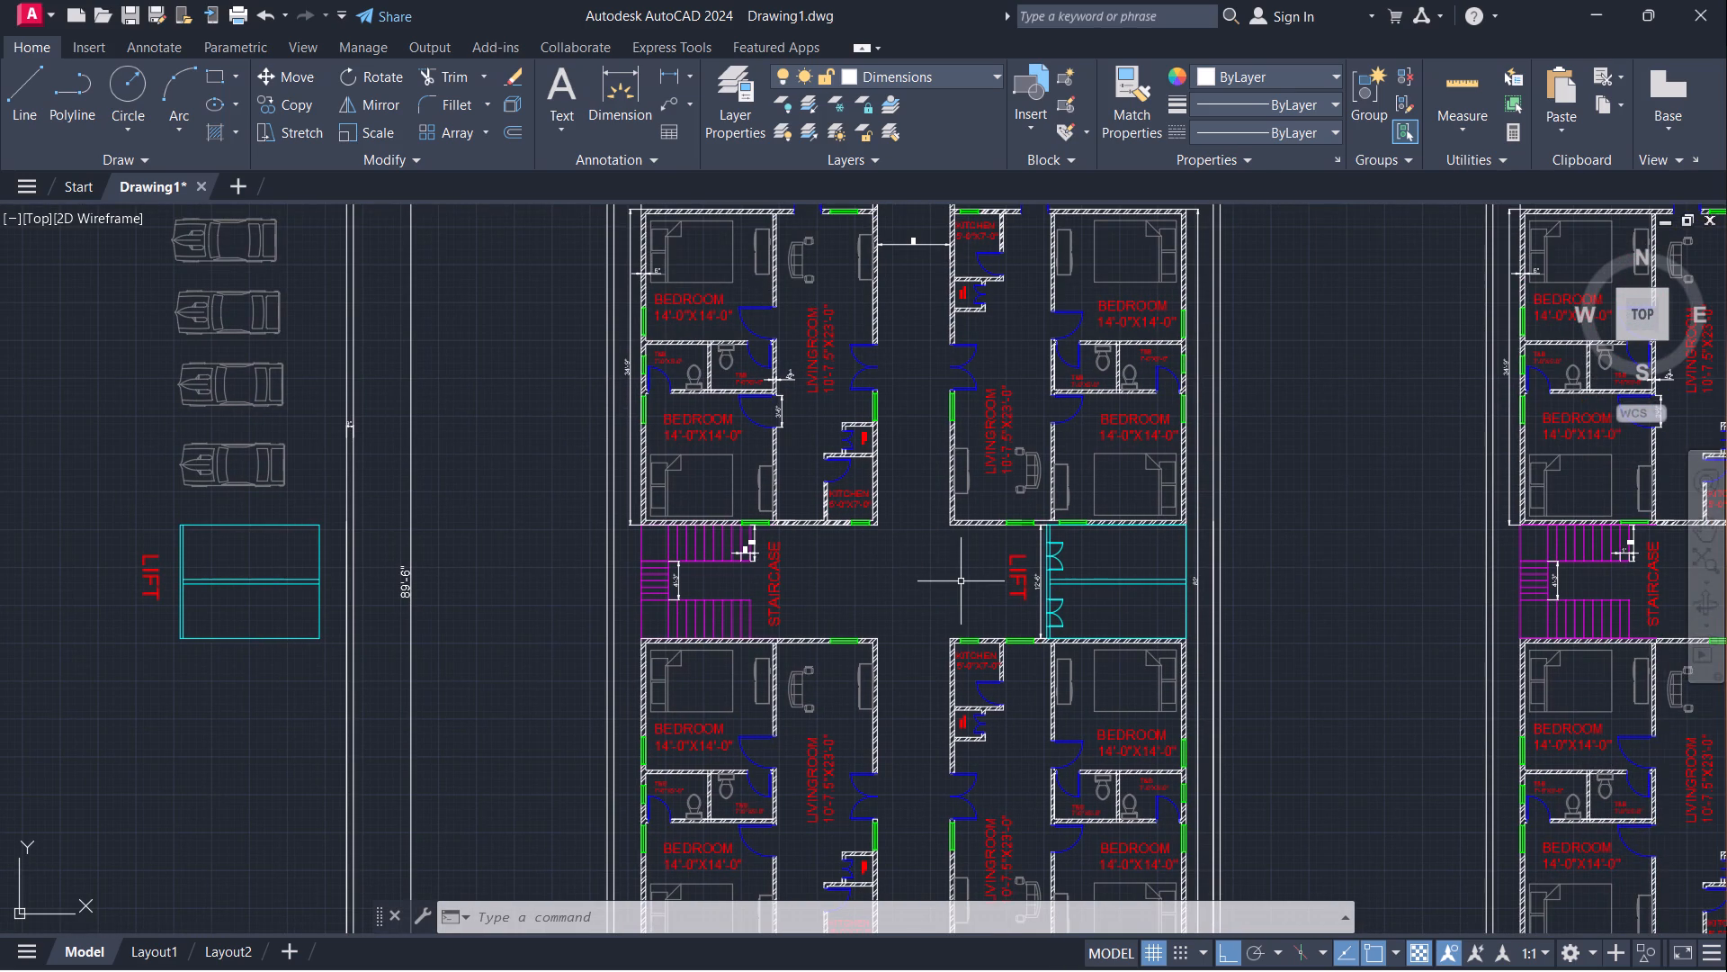
Examine the 1st FLOOR plan's upper apartments, kitchens, staircase and lift area, and compare them with the neighbouring CELLAR plan.
{"action": "scroll", "coordinate": [958, 581], "scroll_direction": "down", "scroll_amount": 1}
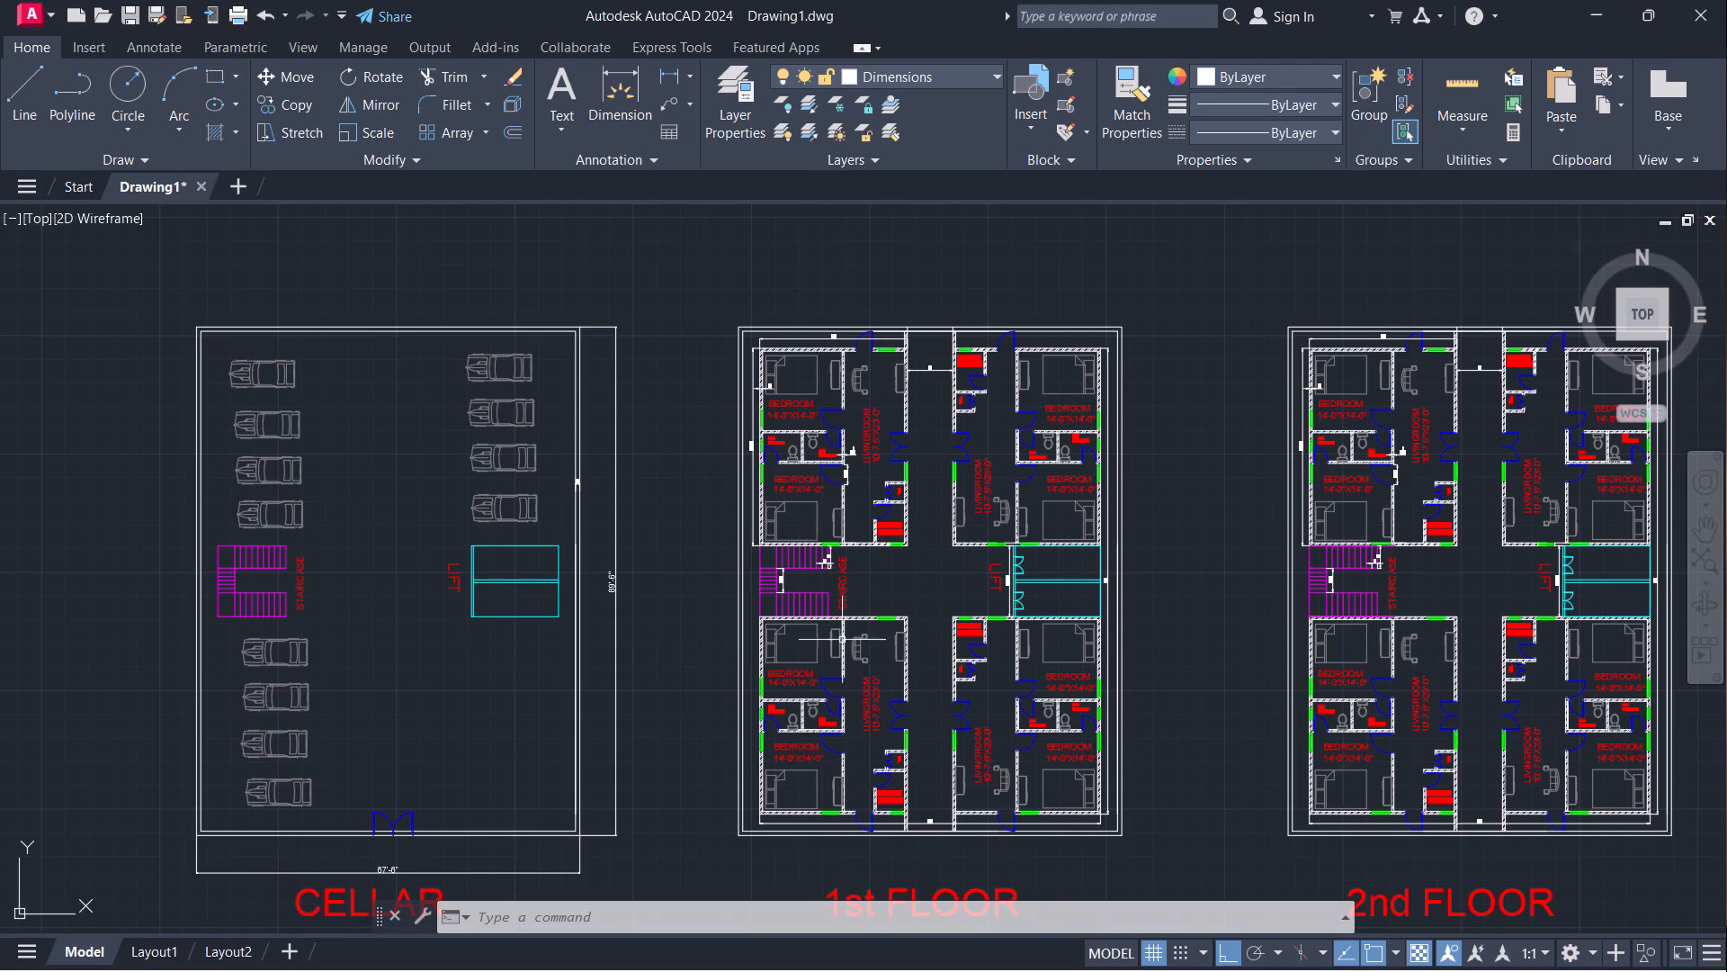
{"action": "scroll", "coordinate": [1038, 322], "scroll_direction": "up", "scroll_amount": 3}
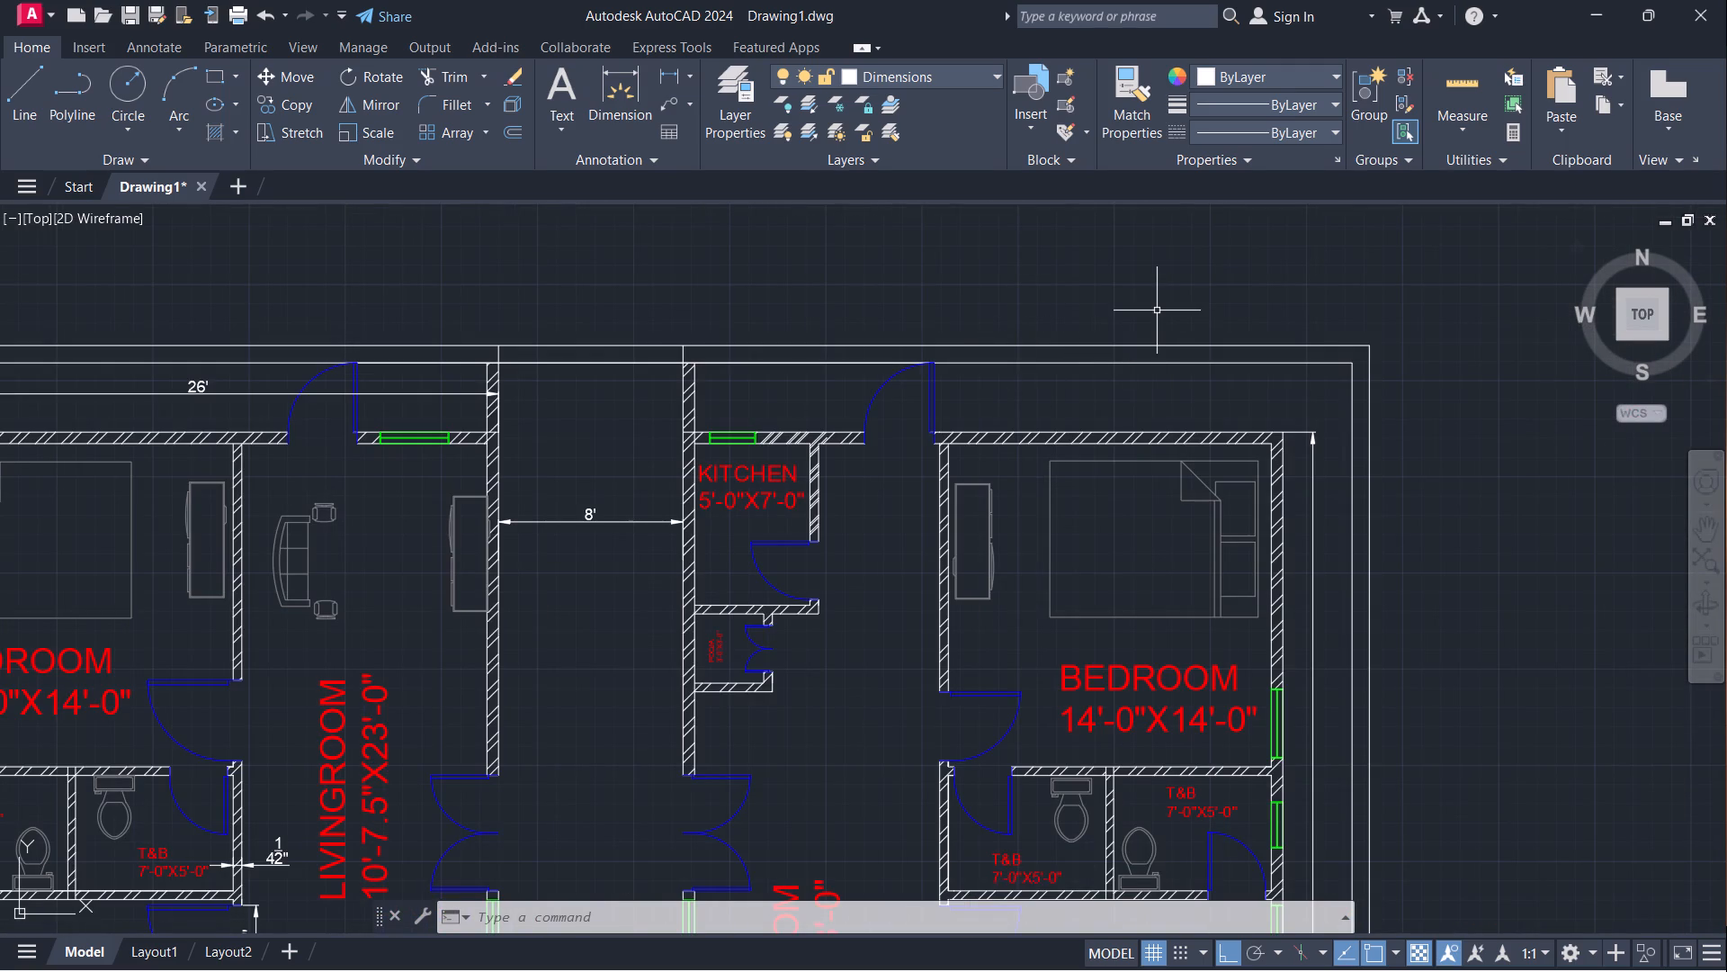
{"action": "scroll", "coordinate": [1155, 328], "scroll_direction": "down", "scroll_amount": 2}
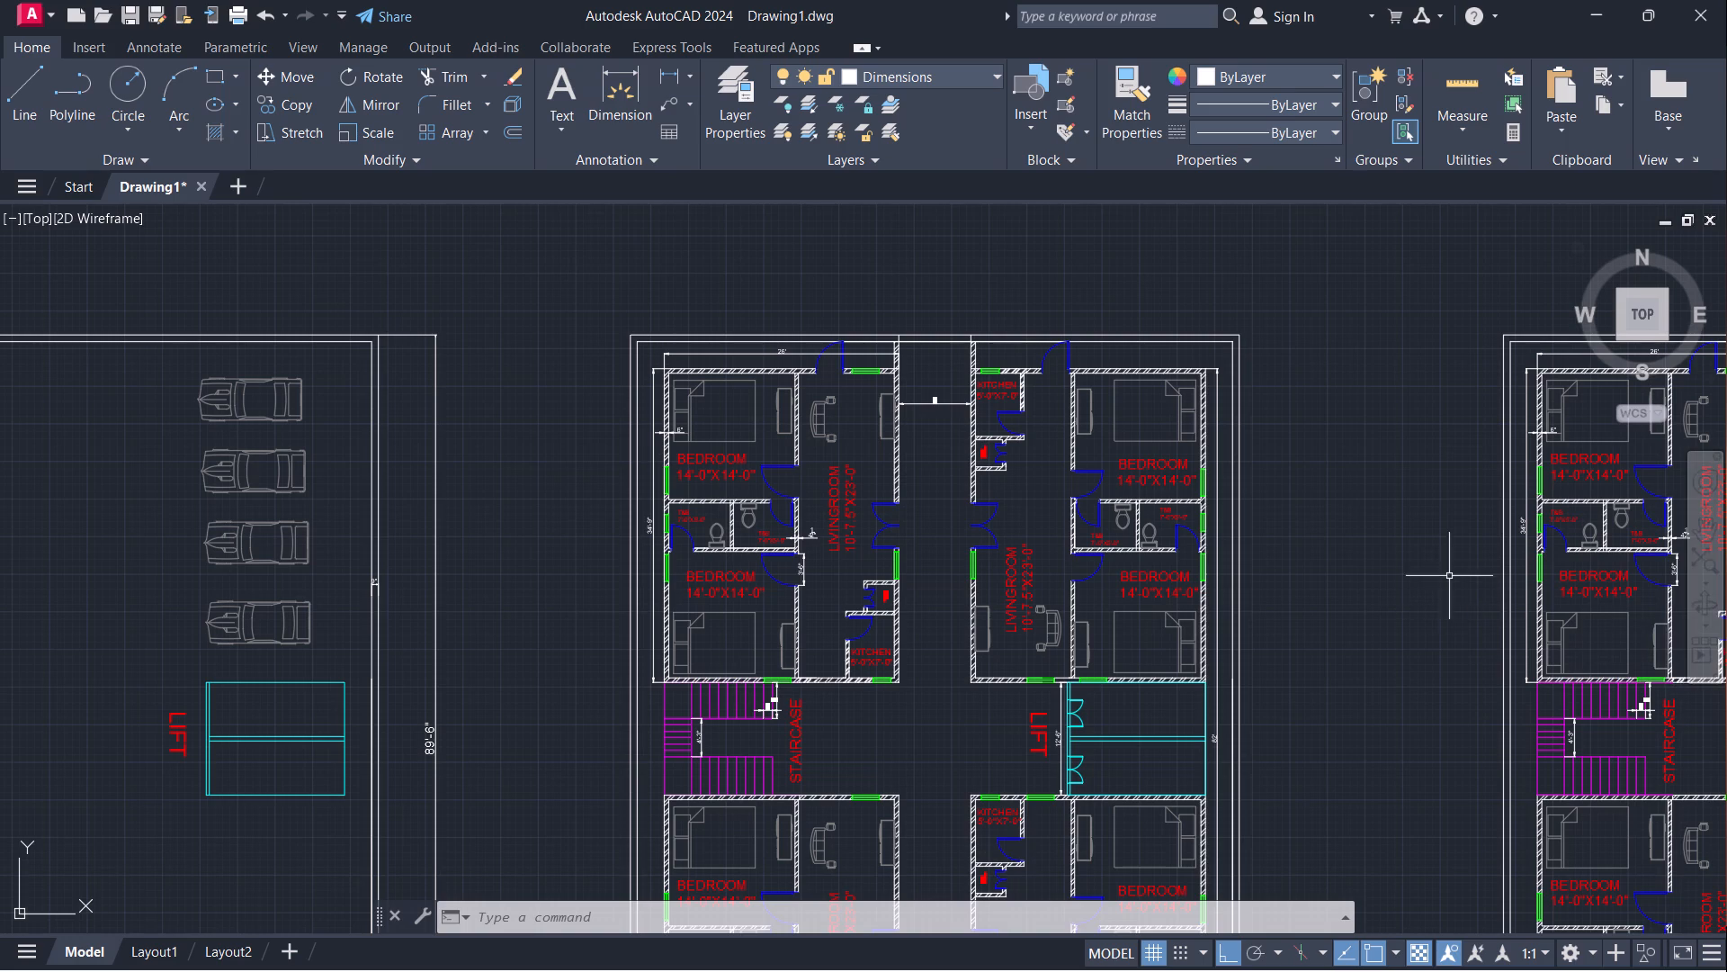
{"action": "middle_click_drag", "start_coordinate": [1294, 671], "coordinate": [1343, 549]}
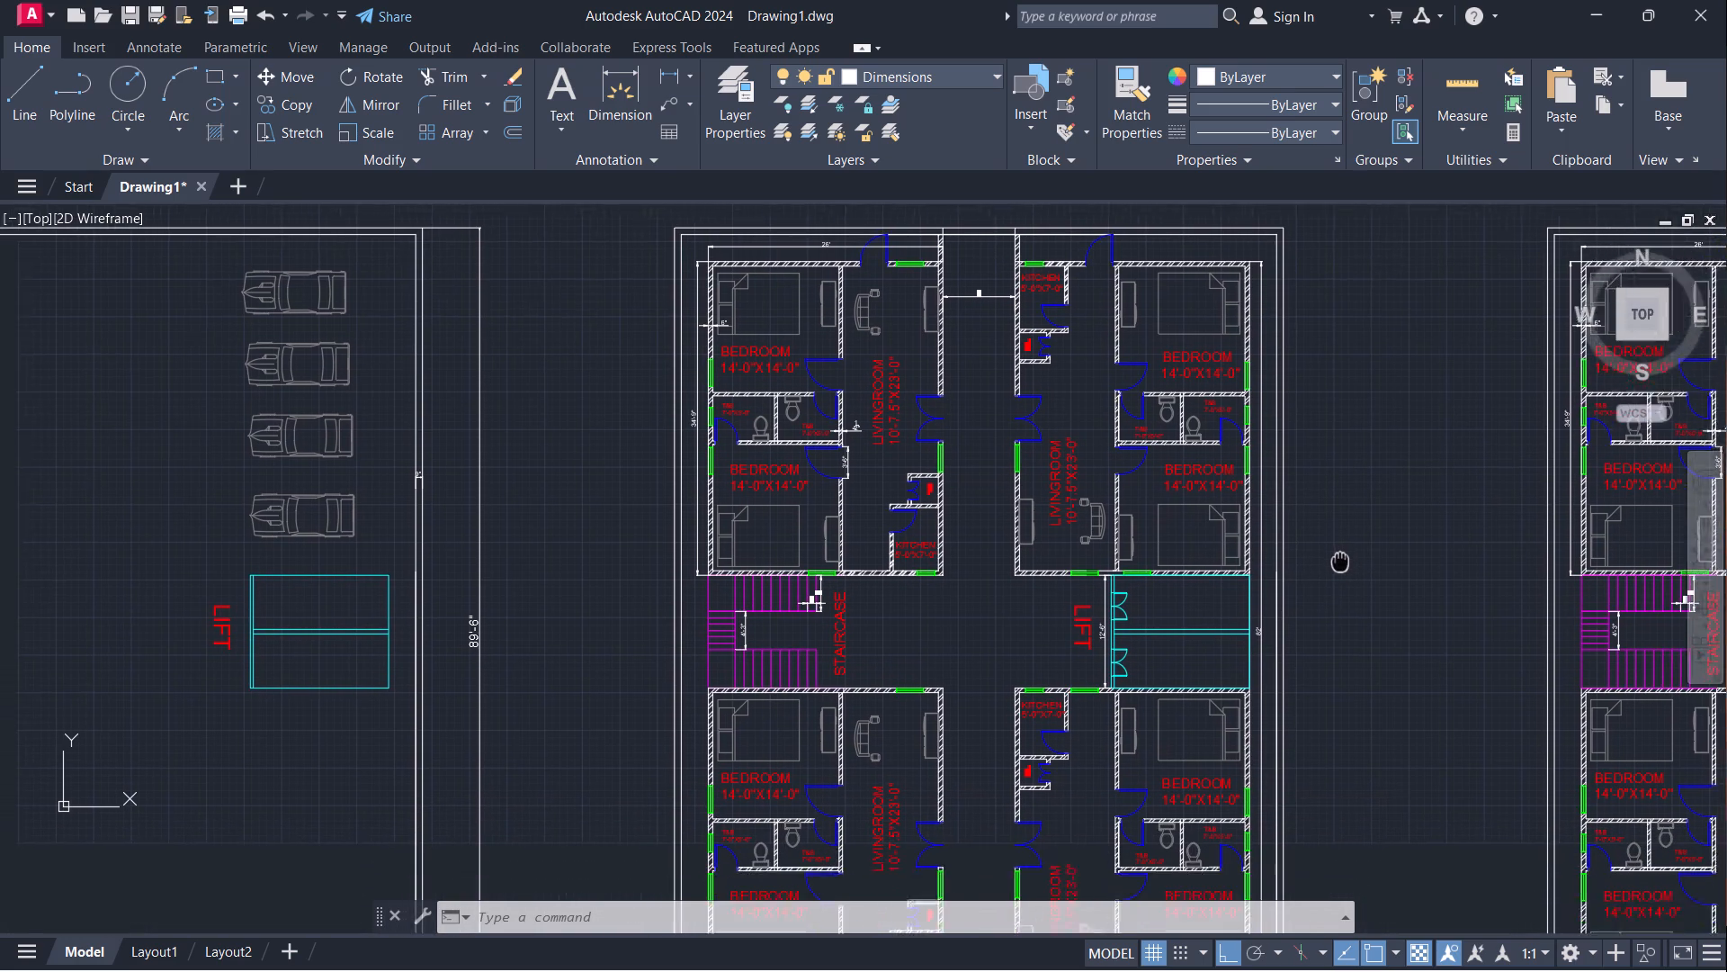
{"action": "middle_click_drag", "start_coordinate": [1343, 549], "coordinate": [1374, 487]}
{"action": "scroll", "coordinate": [1374, 487], "scroll_direction": "down", "scroll_amount": 1}
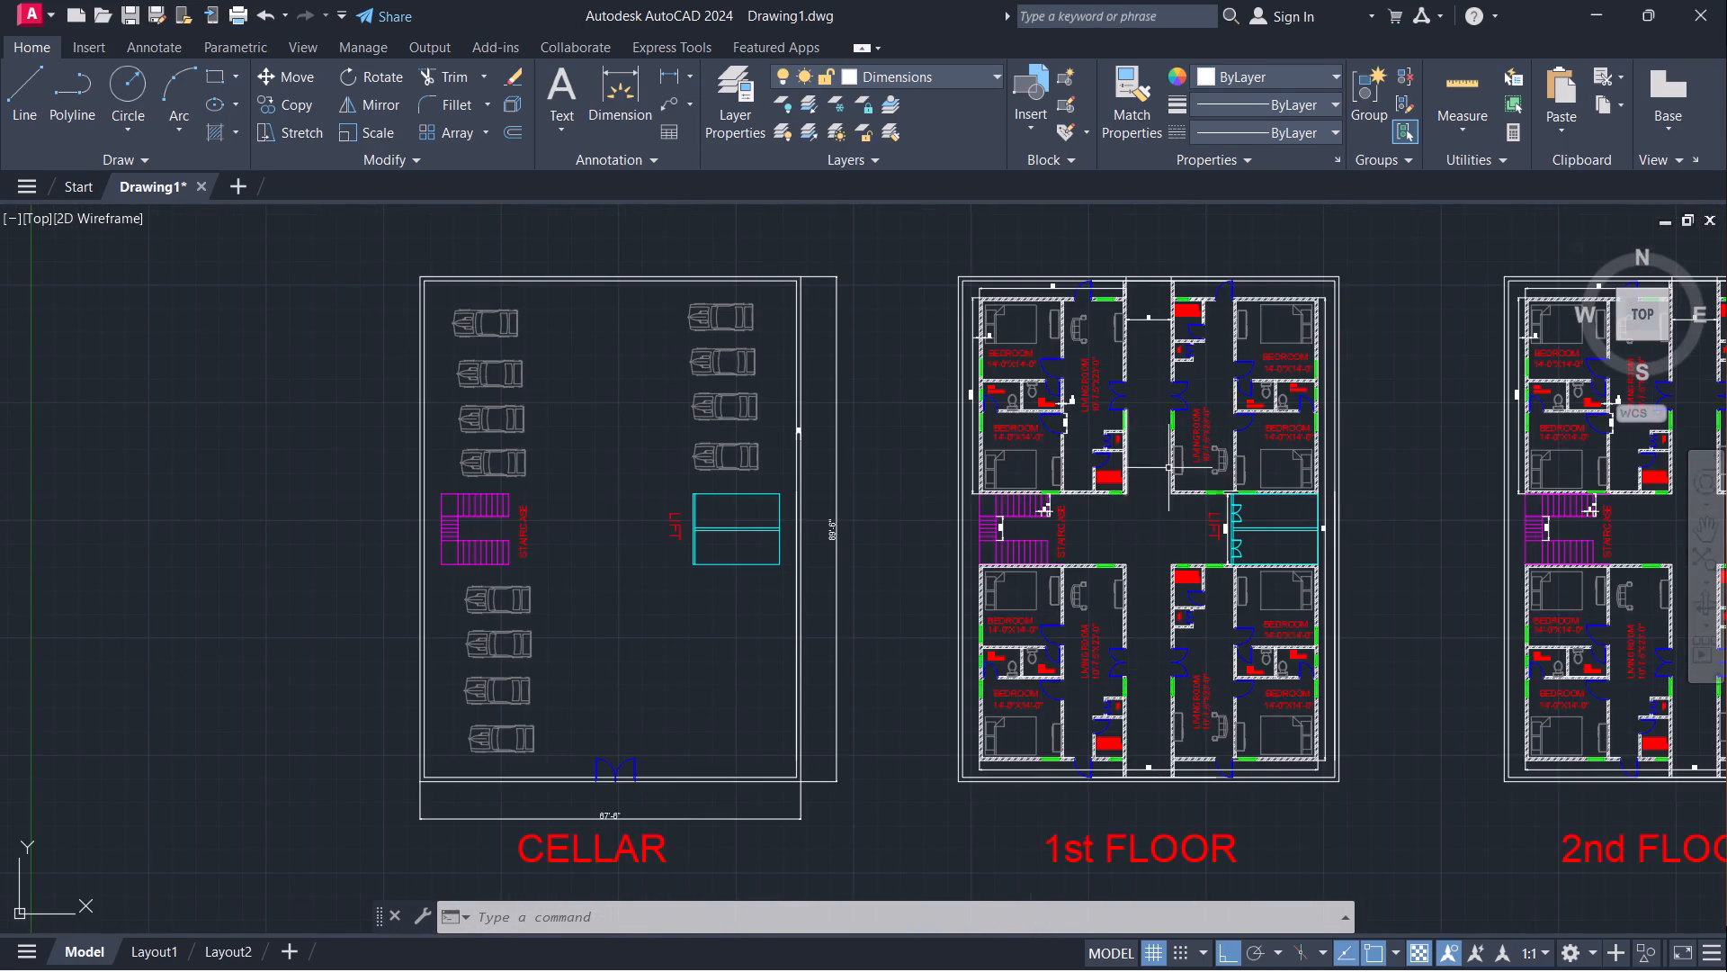
{"action": "scroll", "coordinate": [1171, 467], "scroll_direction": "up", "scroll_amount": 3}
{"action": "scroll", "coordinate": [1123, 478], "scroll_direction": "down", "scroll_amount": 1}
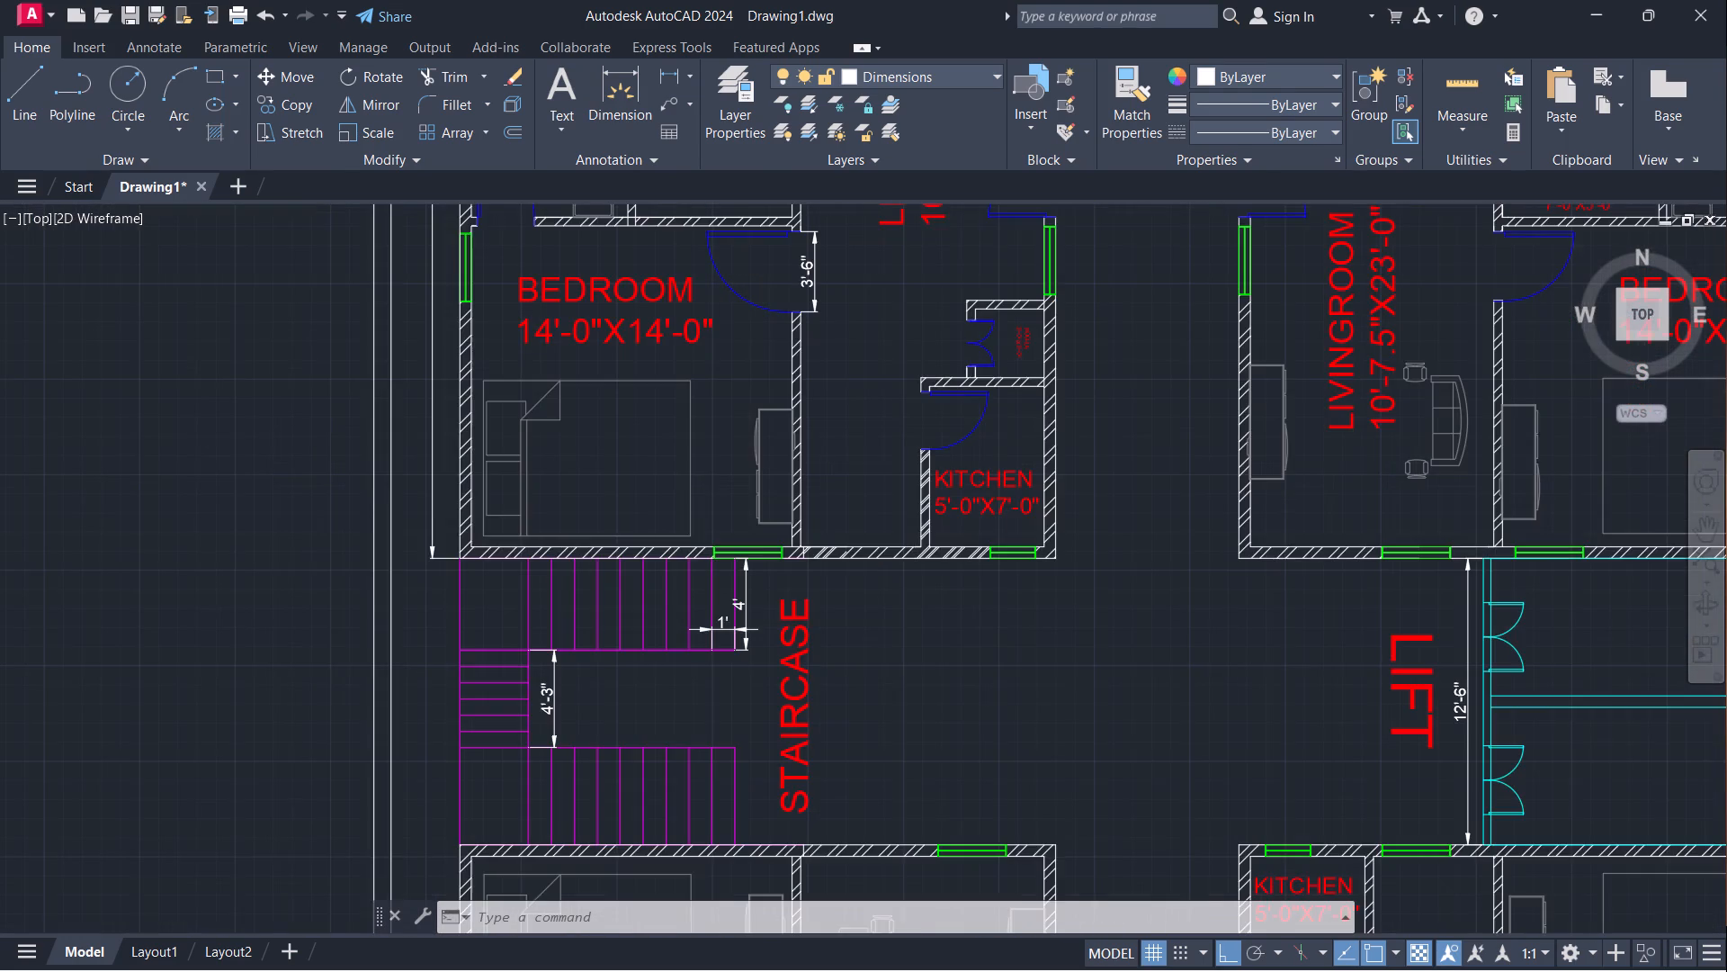
{"action": "scroll", "coordinate": [1123, 478], "scroll_direction": "down", "scroll_amount": 2}
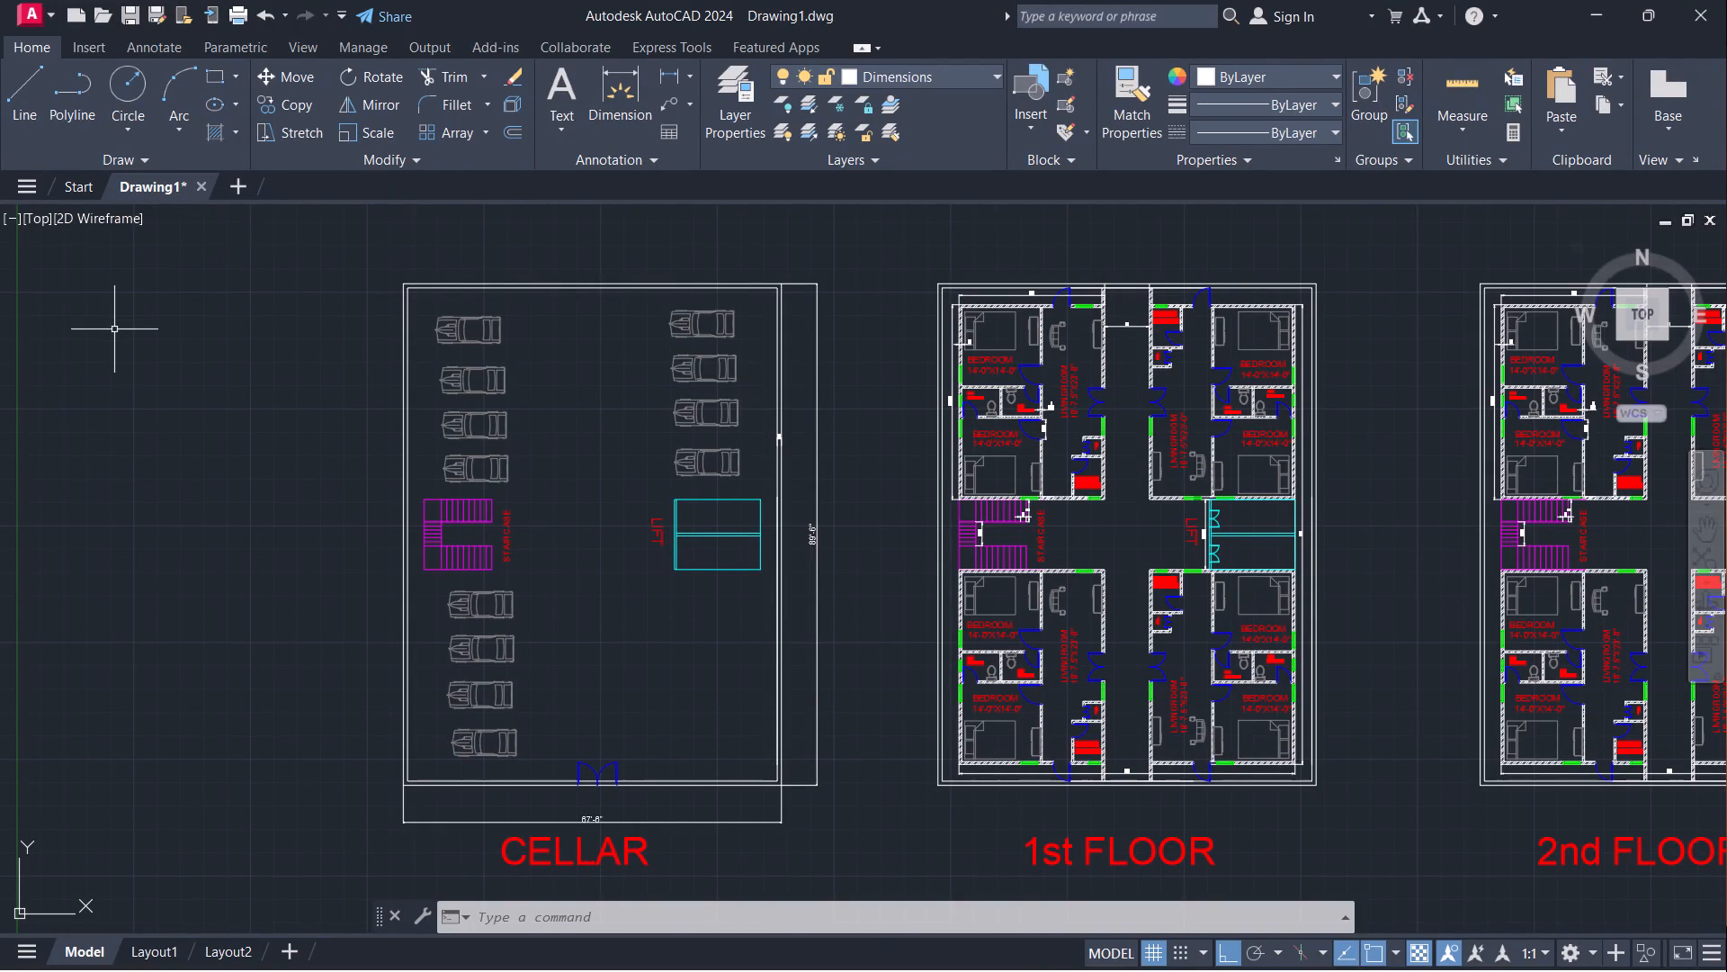
Save the drawing in the Documents folder under the file name PROJECT 11.
{"action": "key", "text": "ctrl+s"}
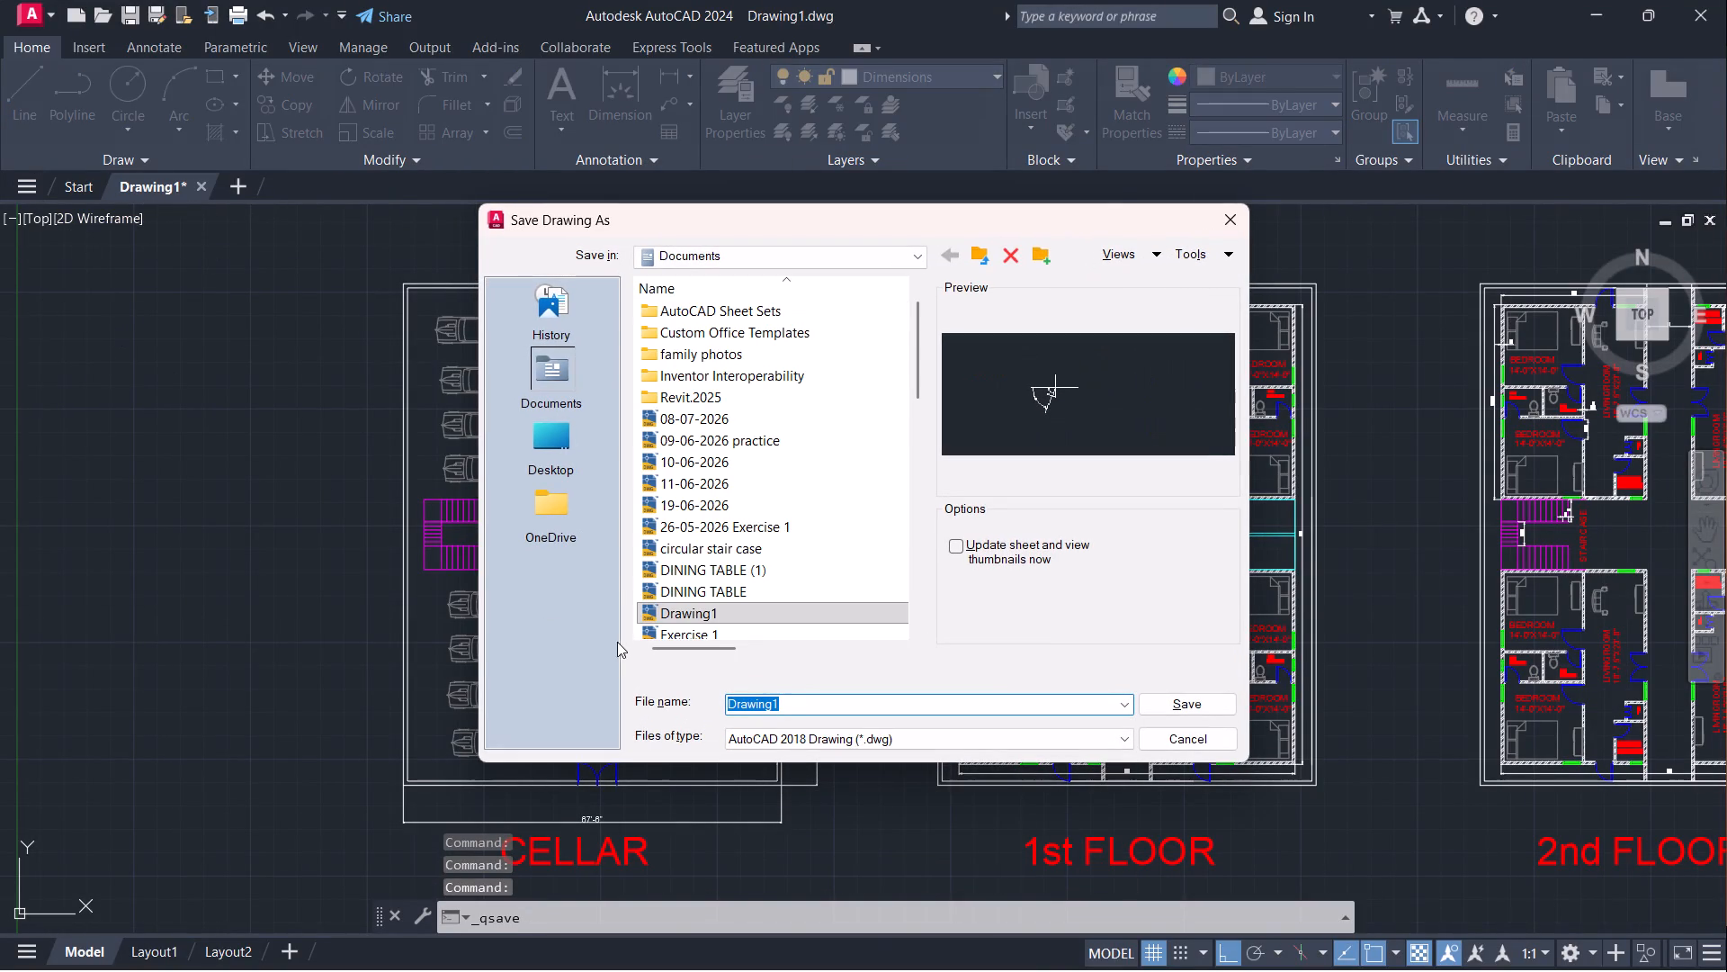
{"action": "key", "text": "BackSpace"}
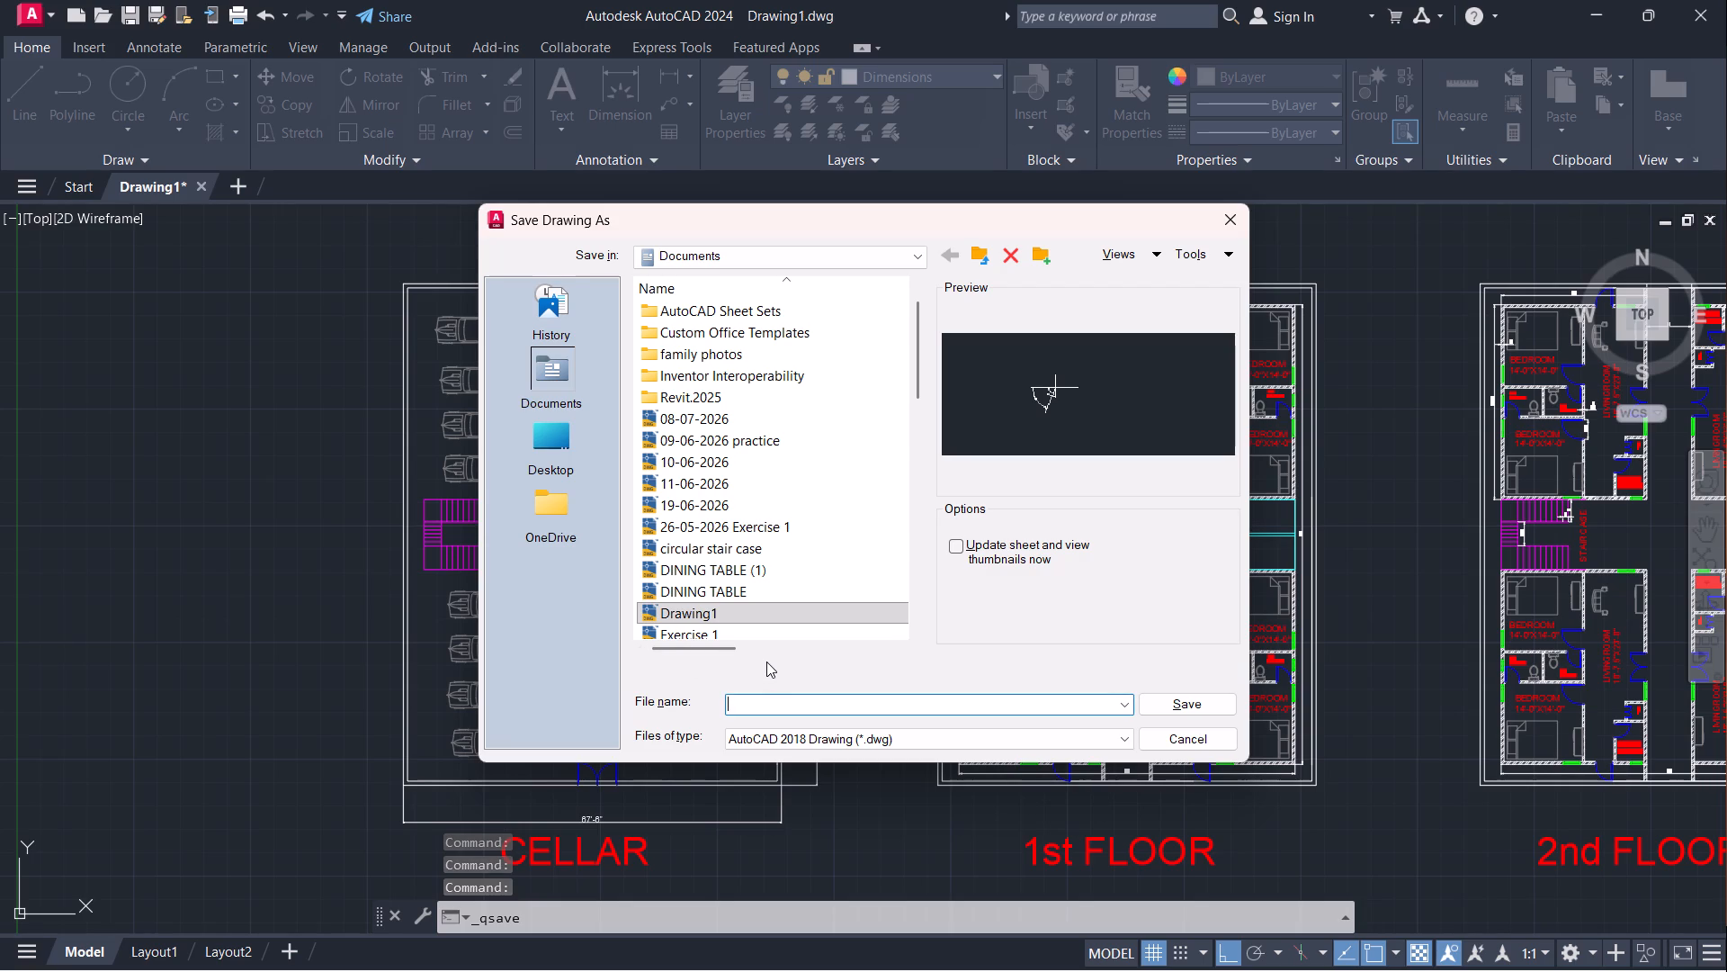
{"action": "type", "text": "PROJECT"}
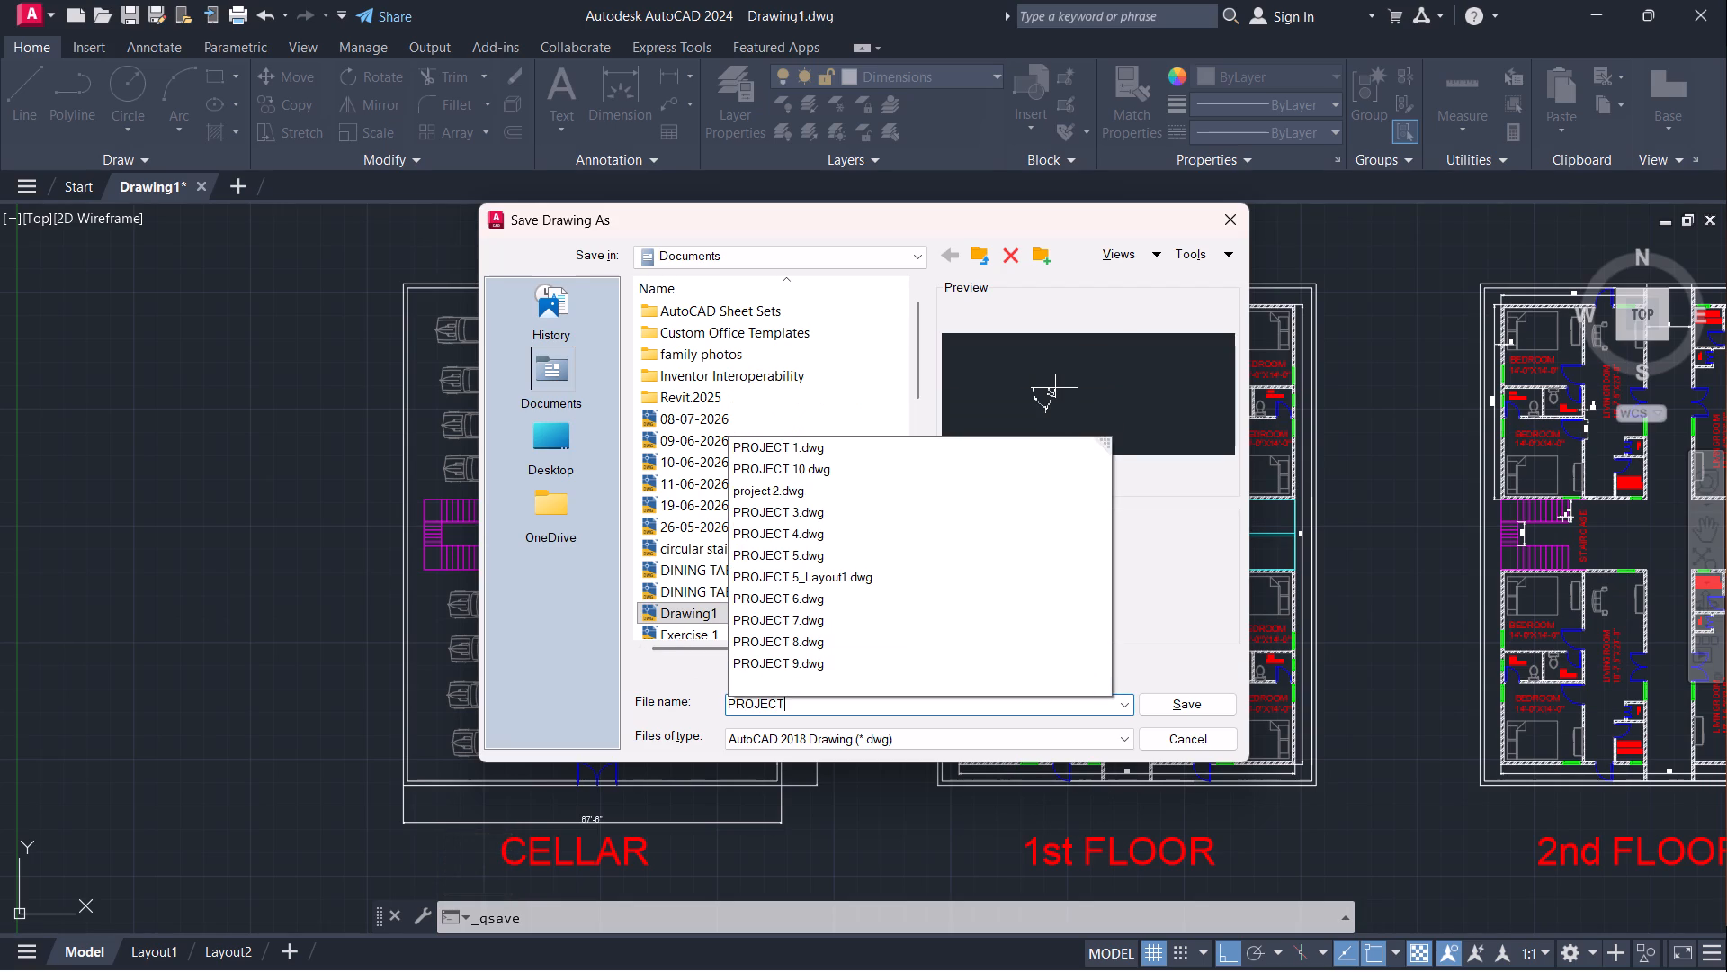
{"action": "key", "text": "space"}
{"action": "type", "text": "11"}
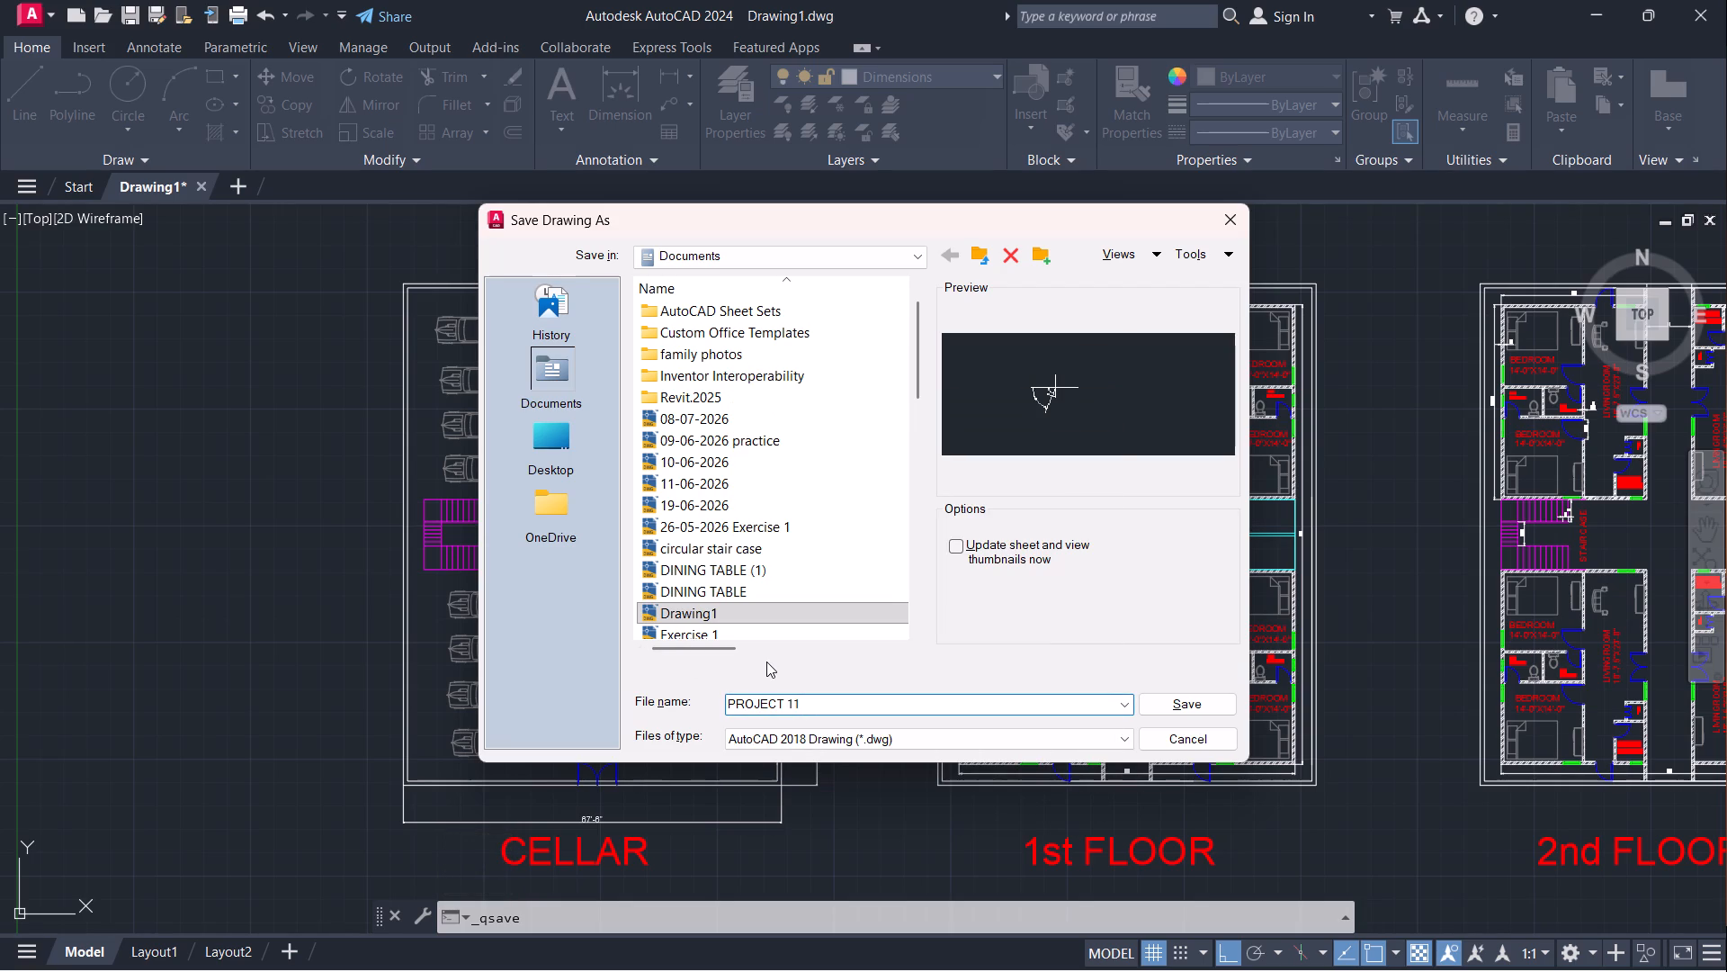
{"action": "left_click", "coordinate": [1182, 705]}
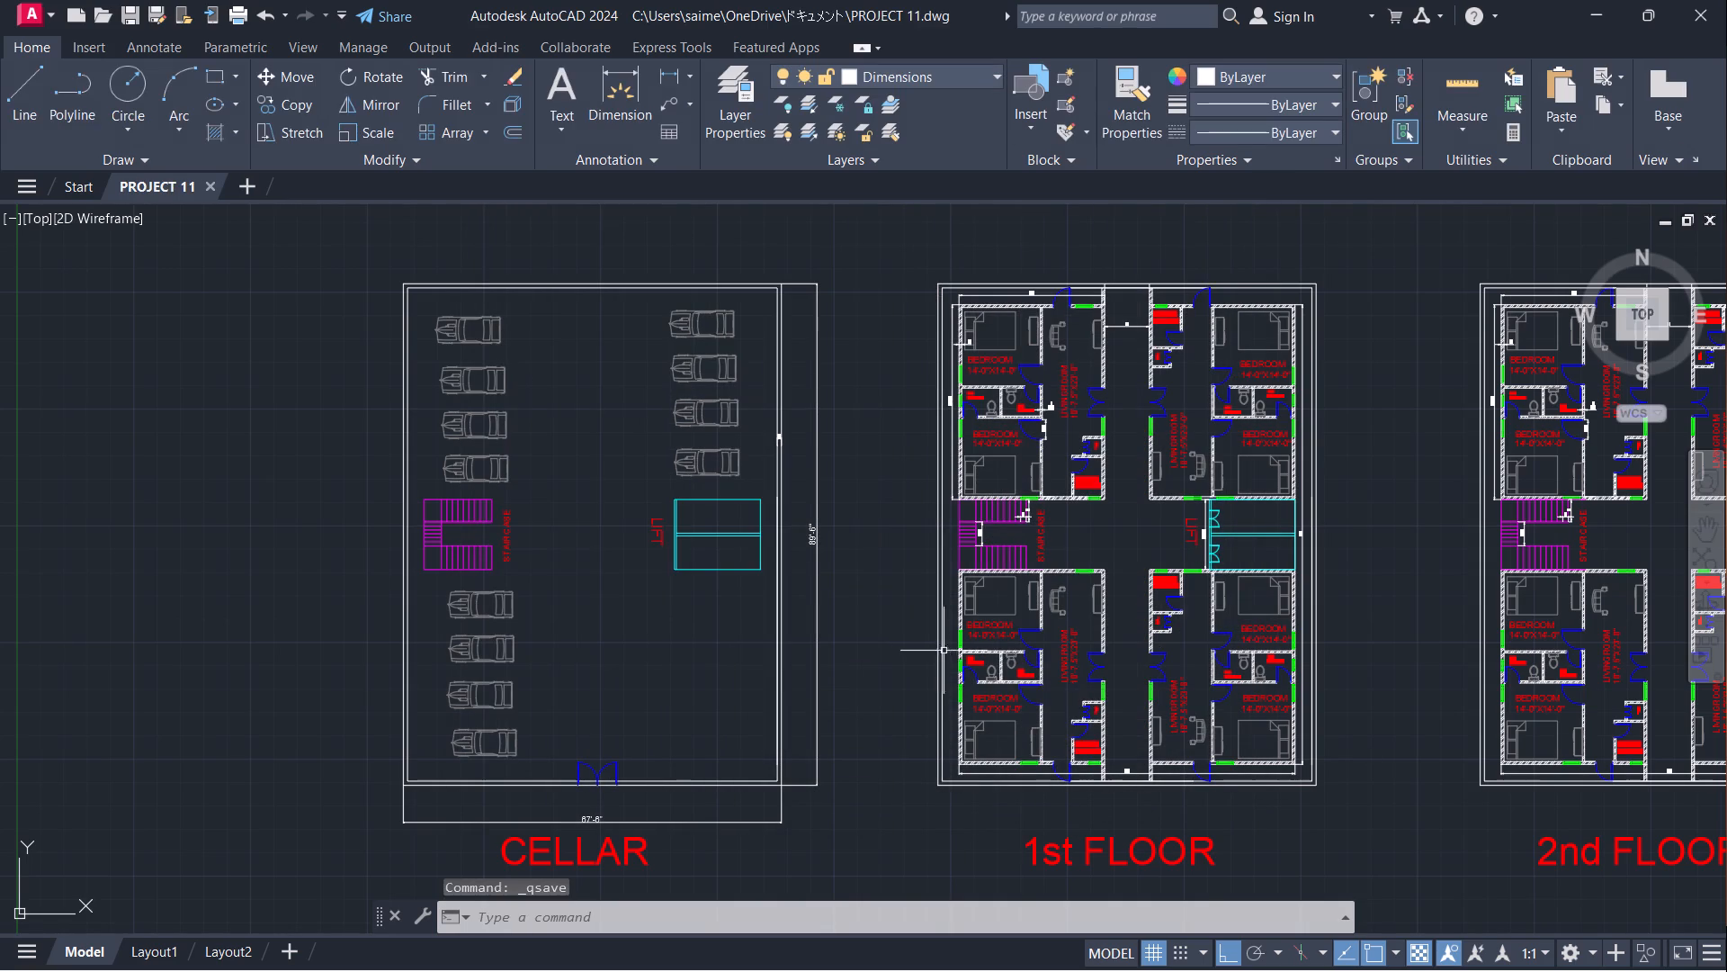